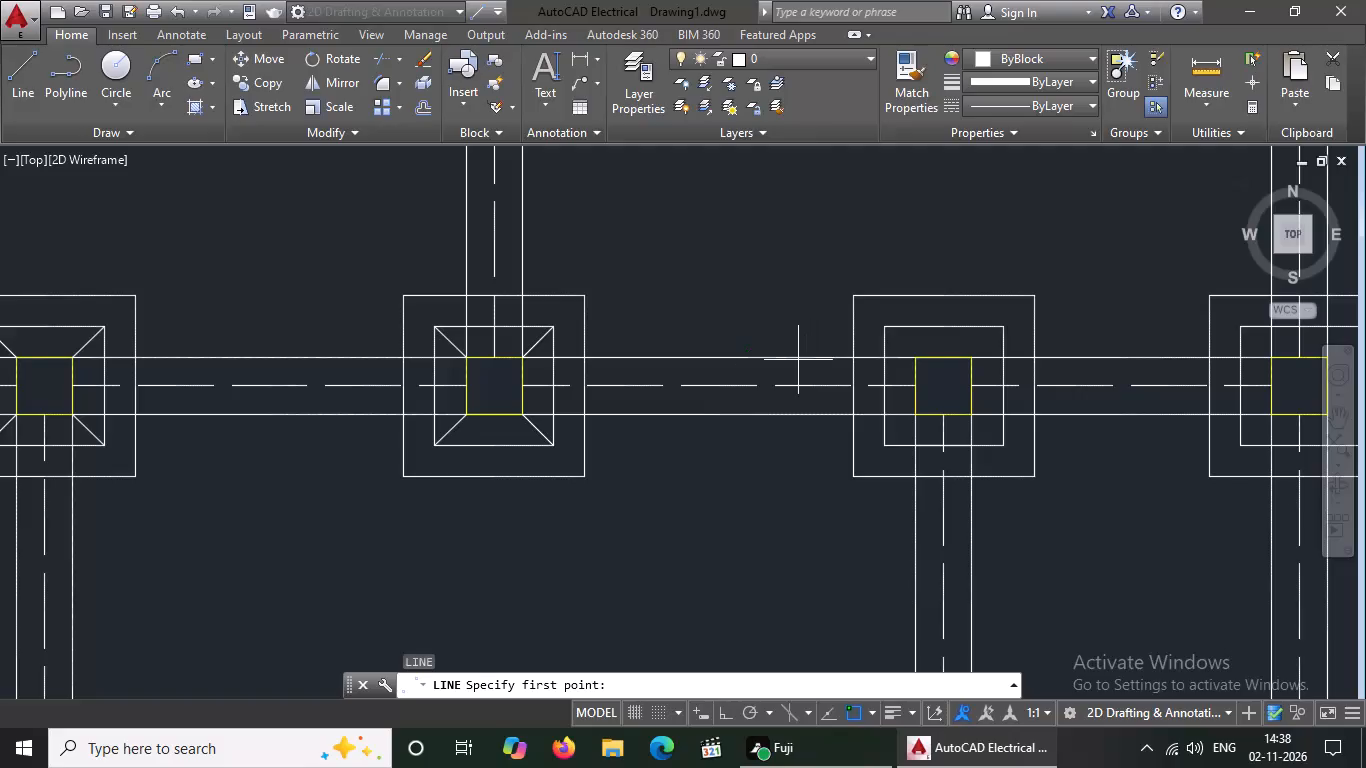
Draw diagonal lines joining the column square and inner footing square at both west corners of the second row's fourth footing from the west.
click(918, 361)
click(880, 331)
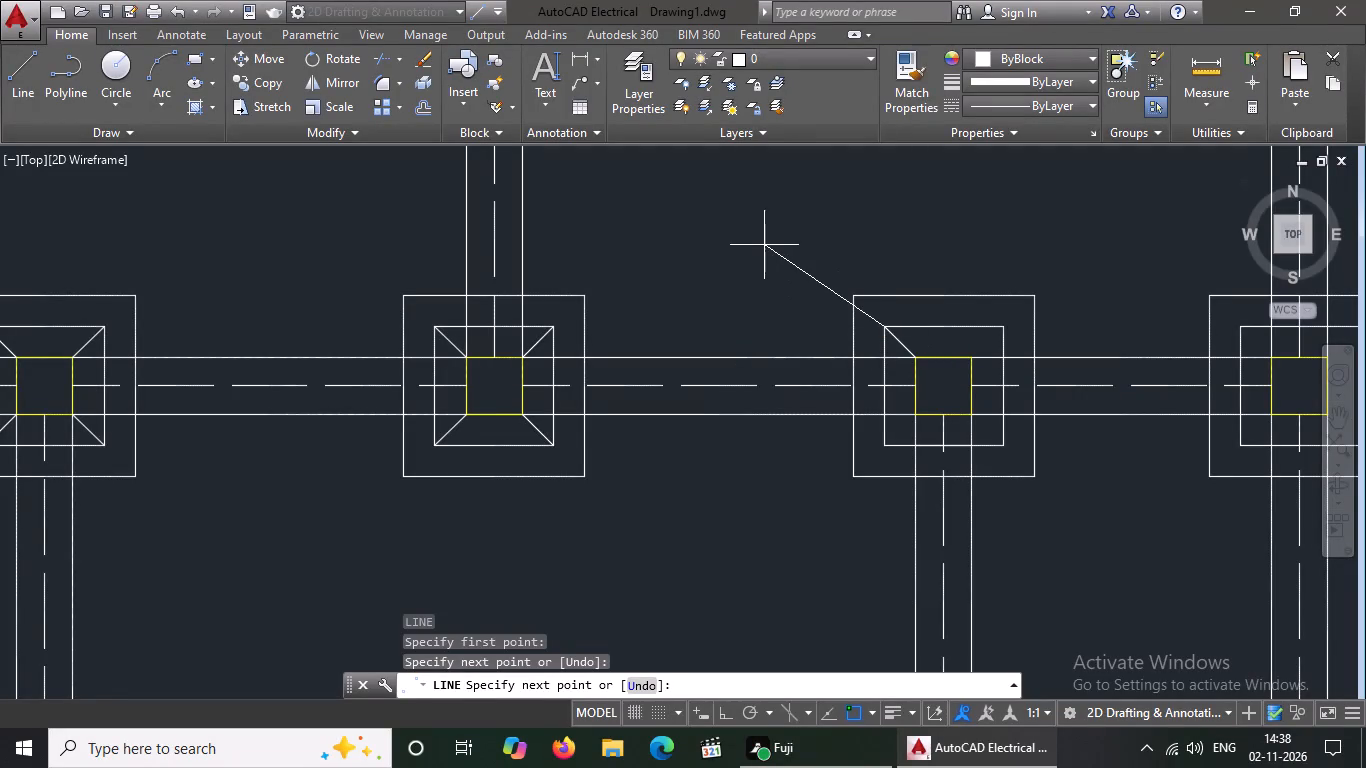
key(Return)
key(l)
key(Return)
scroll(762, 241, up, 1)
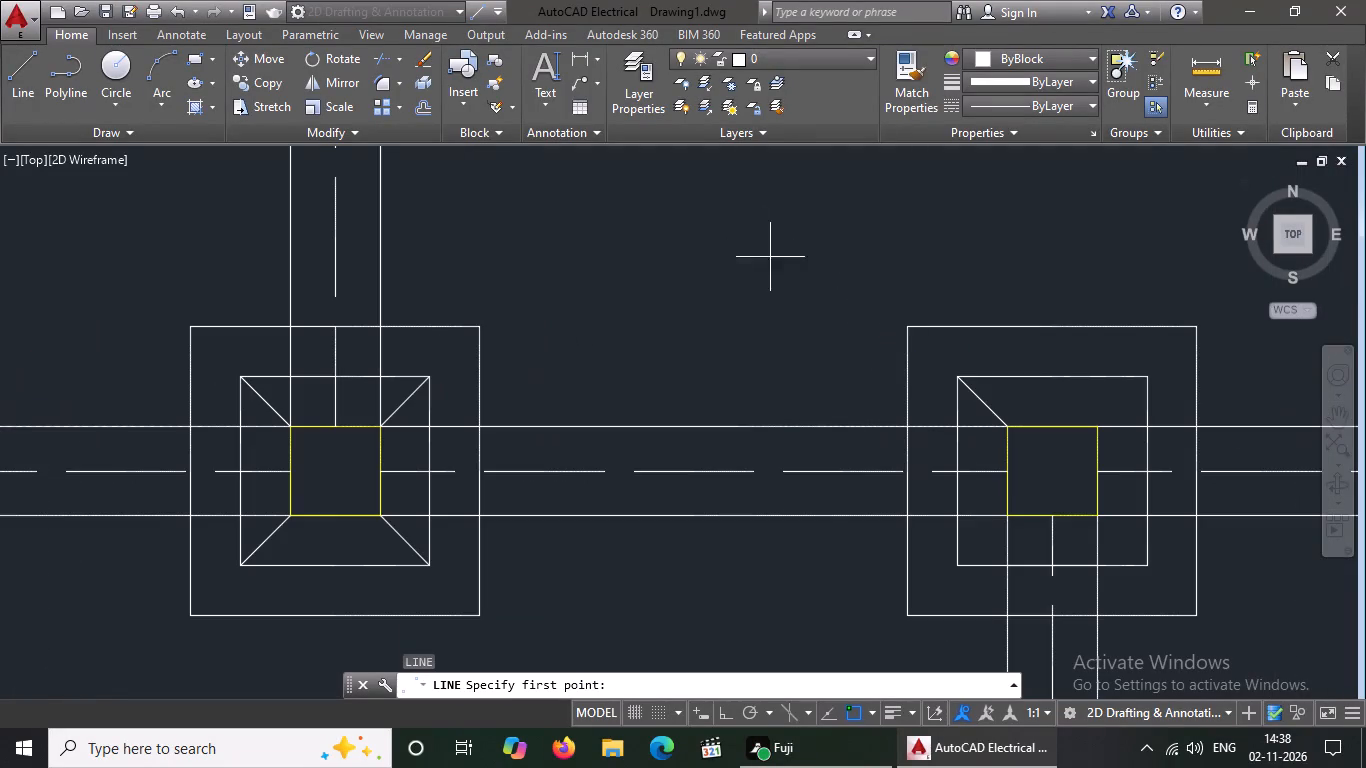
drag(958, 572, 969, 567)
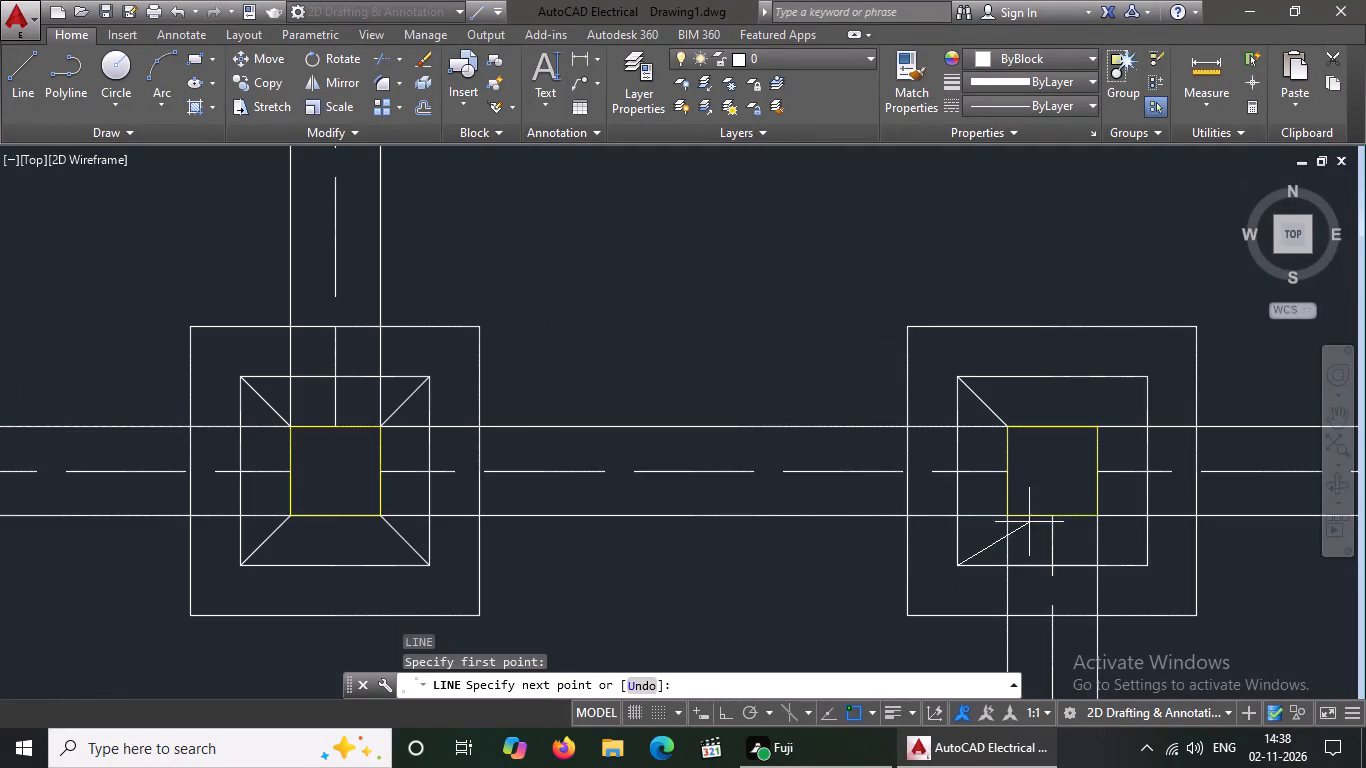
drag(1009, 512, 1018, 509)
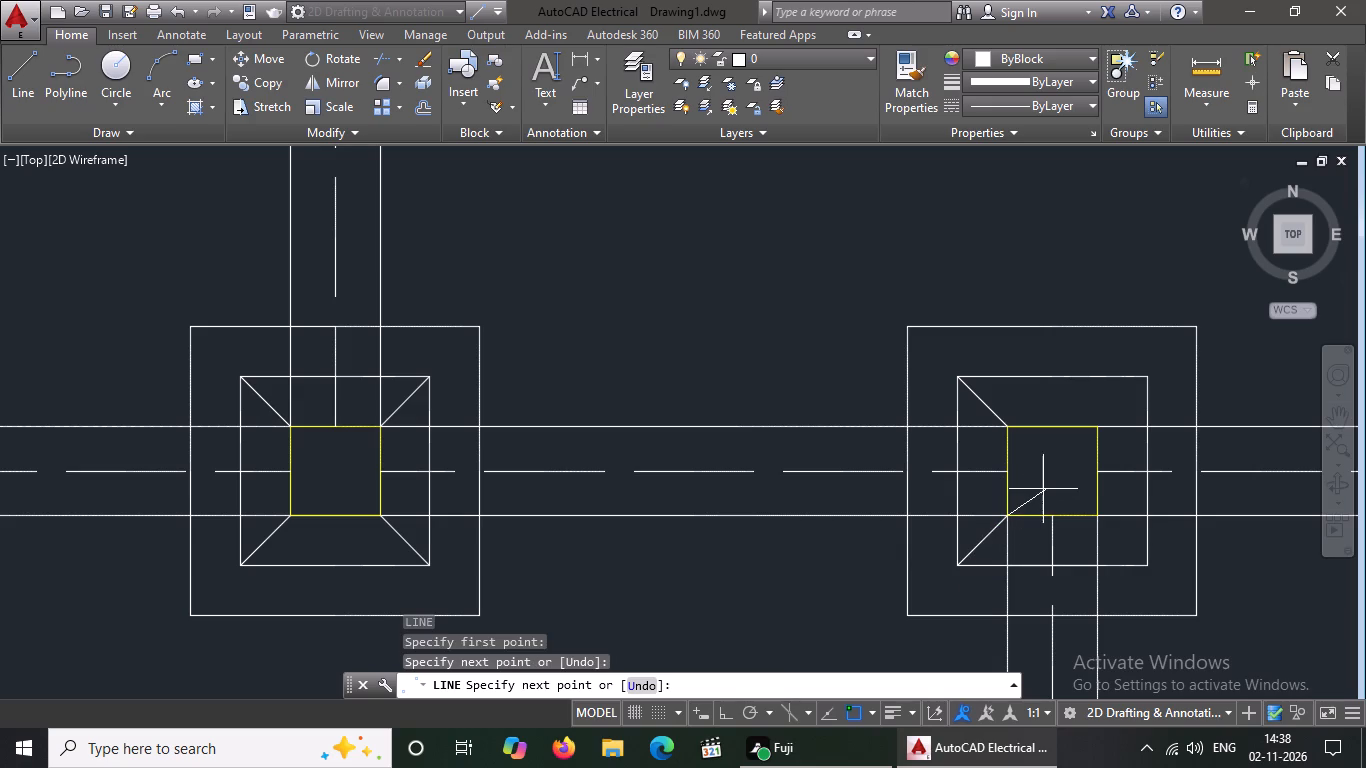
key(Return)
Draw diagonal lines joining the column square and inner footing square at both east corners of the second row's fourth footing from the west.
key(l)
key(Return)
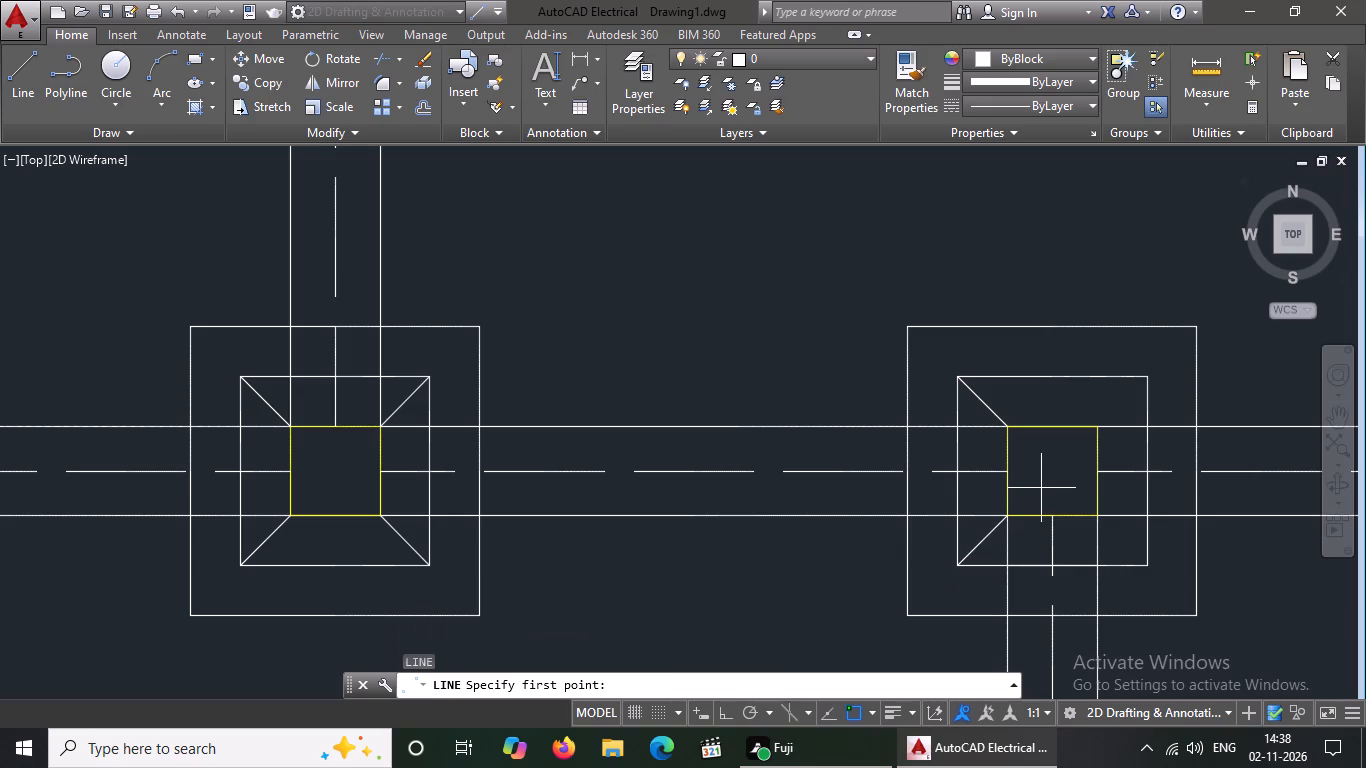
click(1093, 423)
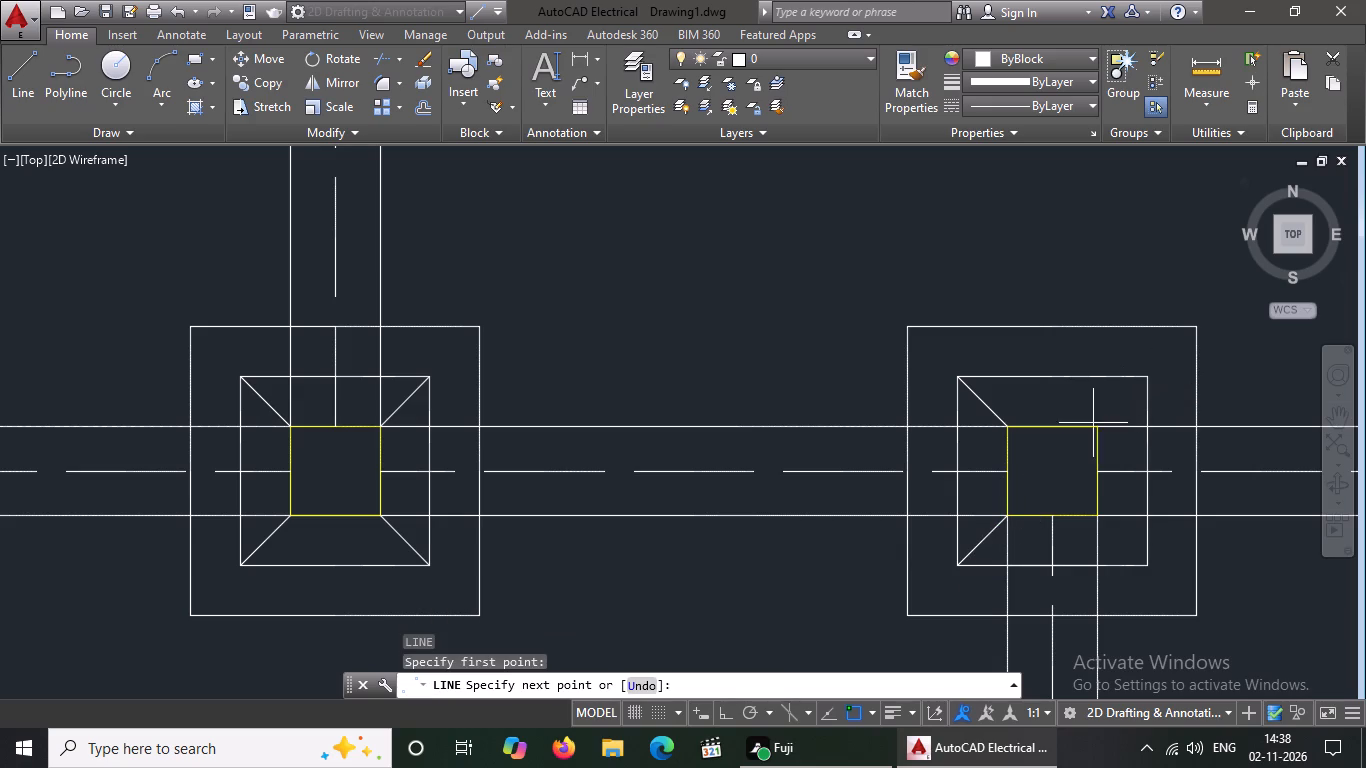
click(1146, 379)
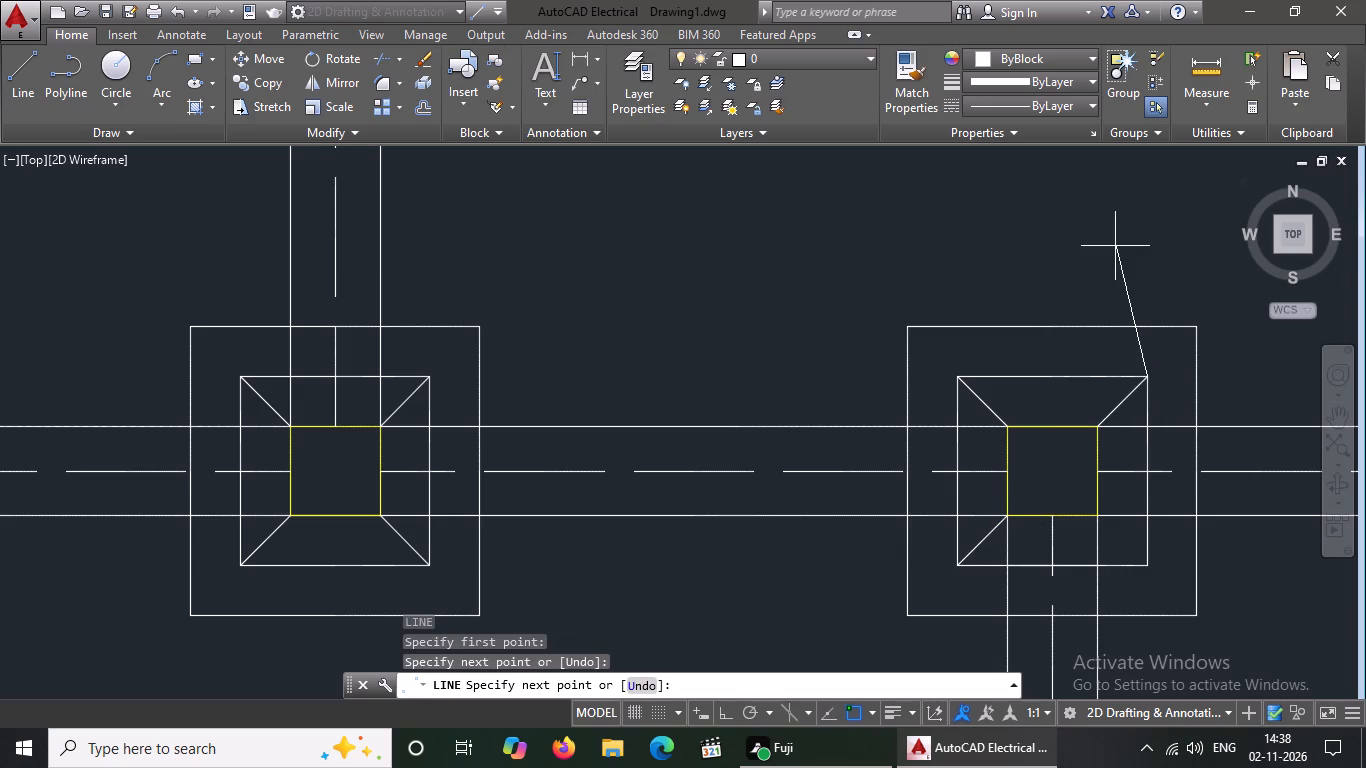
key(Return)
key(l)
key(Return)
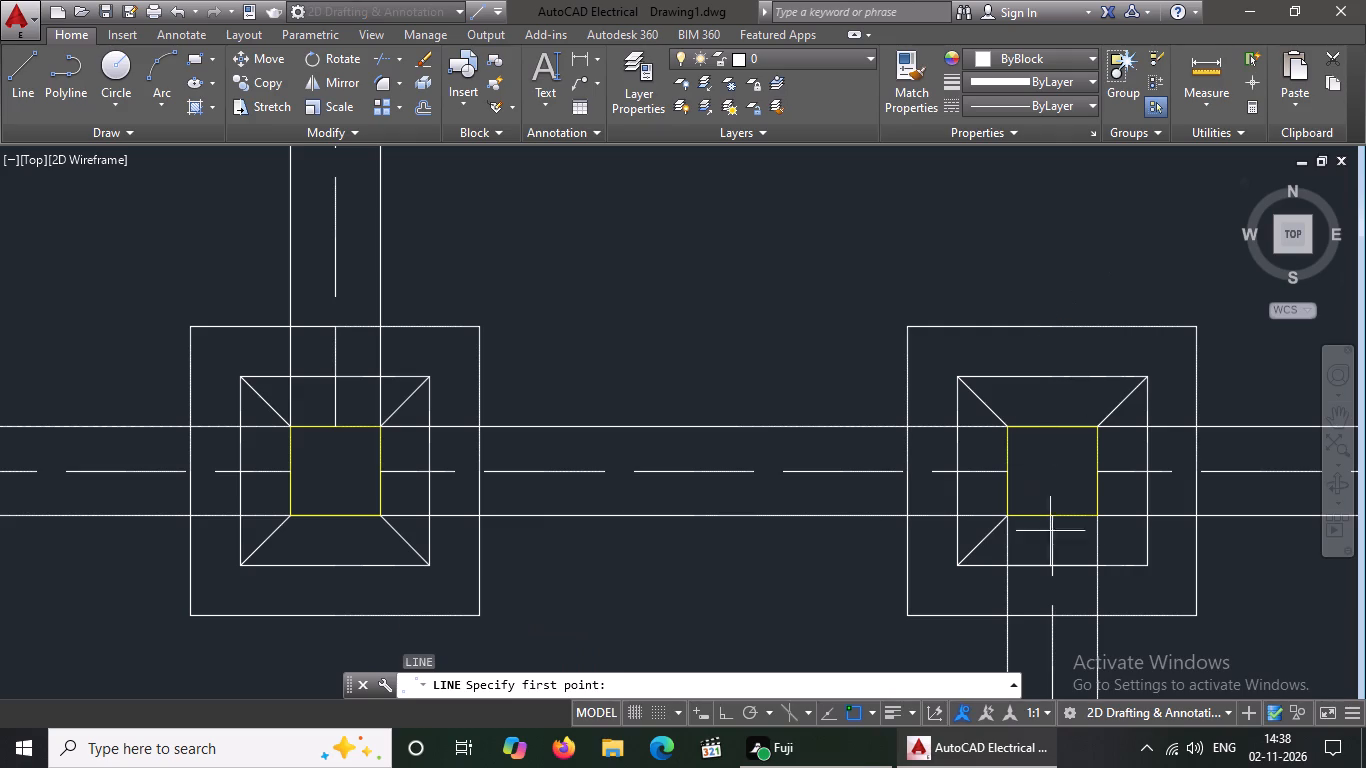
click(1105, 516)
click(1148, 568)
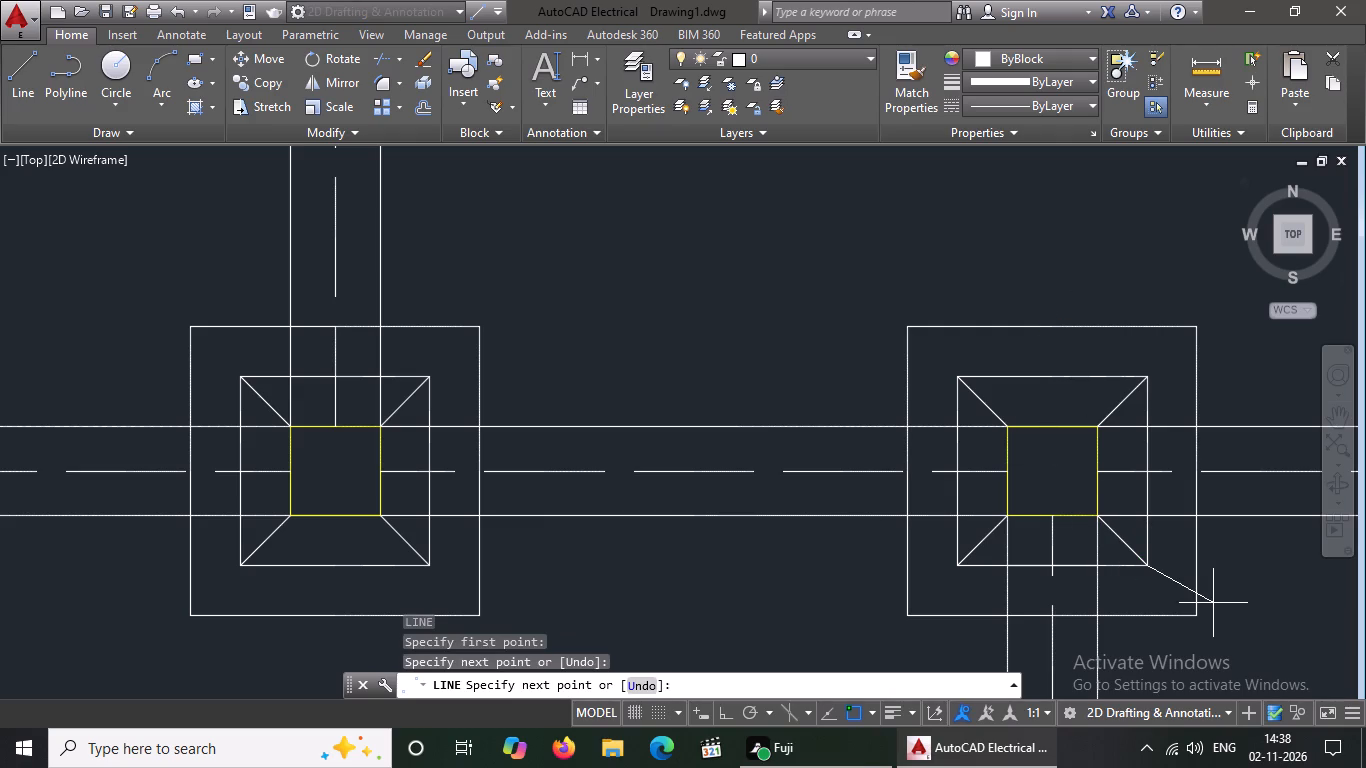
key(Return)
Draw diagonal lines joining the column square and inner footing square at both north corners of the second row's easternmost footing.
key(l)
key(Return)
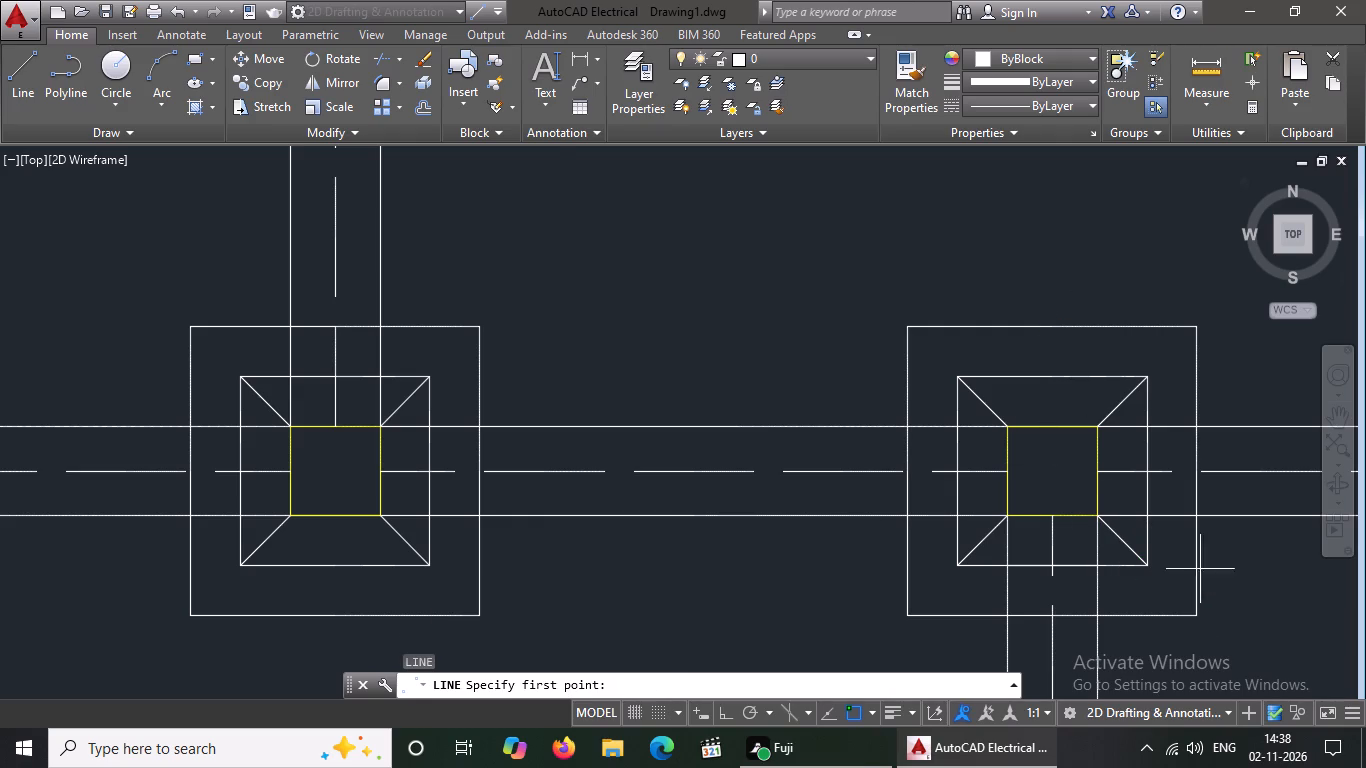
scroll(931, 415, down, 3)
scroll(1152, 383, up, 2)
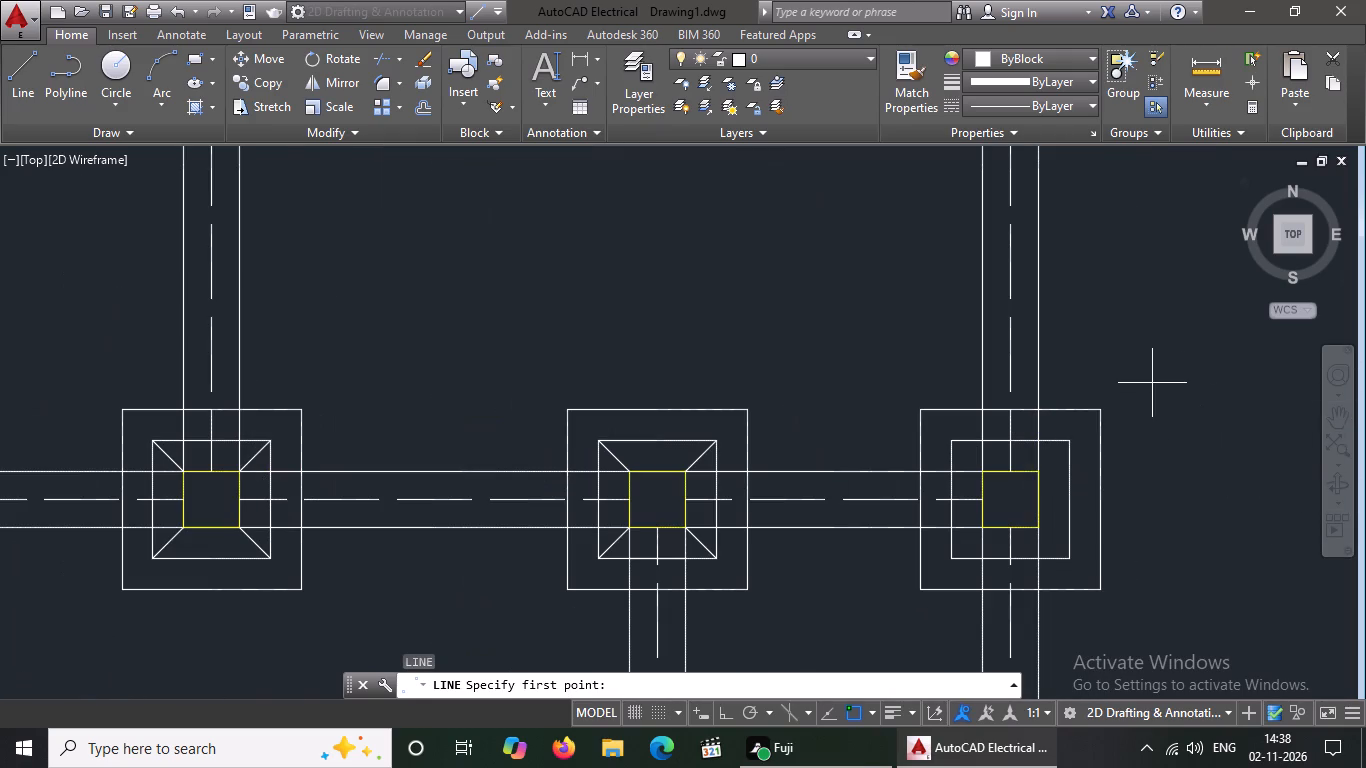
drag(1034, 475, 1050, 468)
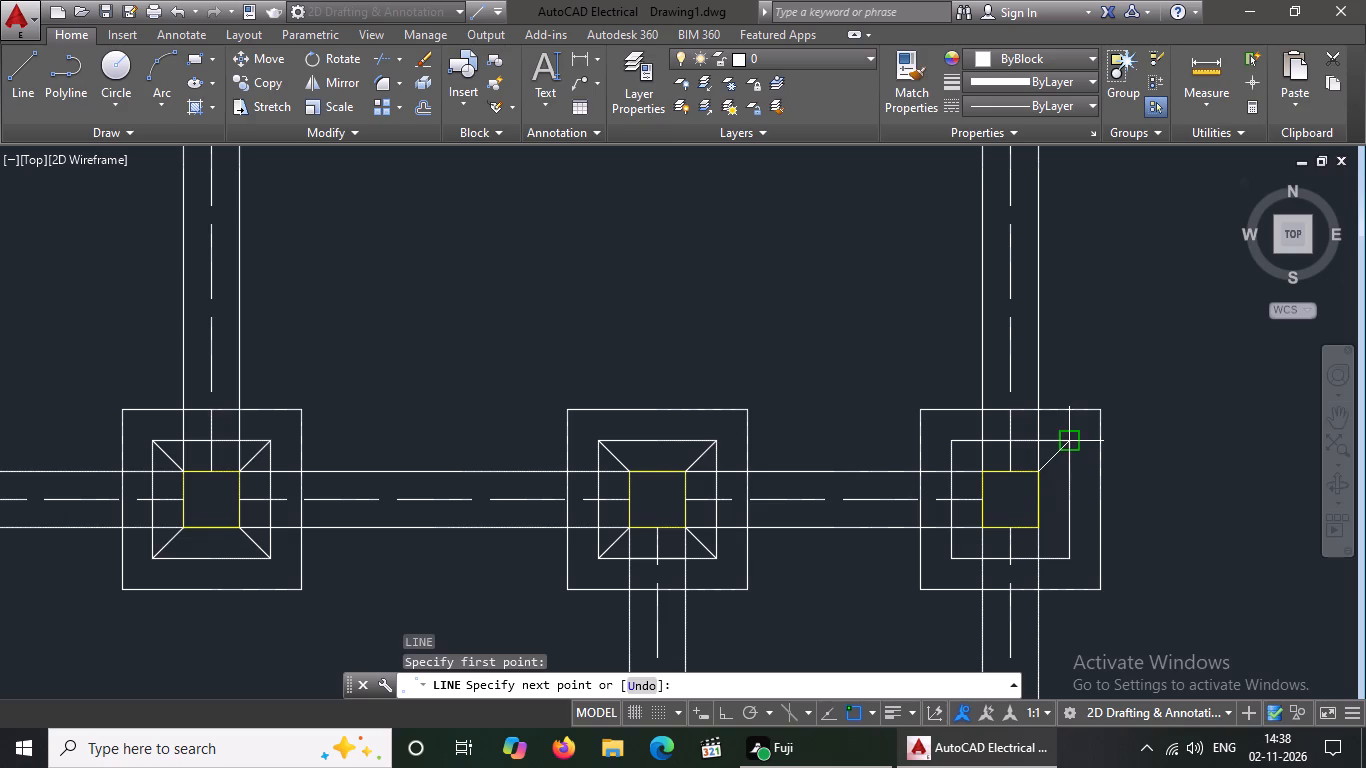
drag(1069, 445, 1069, 430)
key(Return)
key(l)
key(Return)
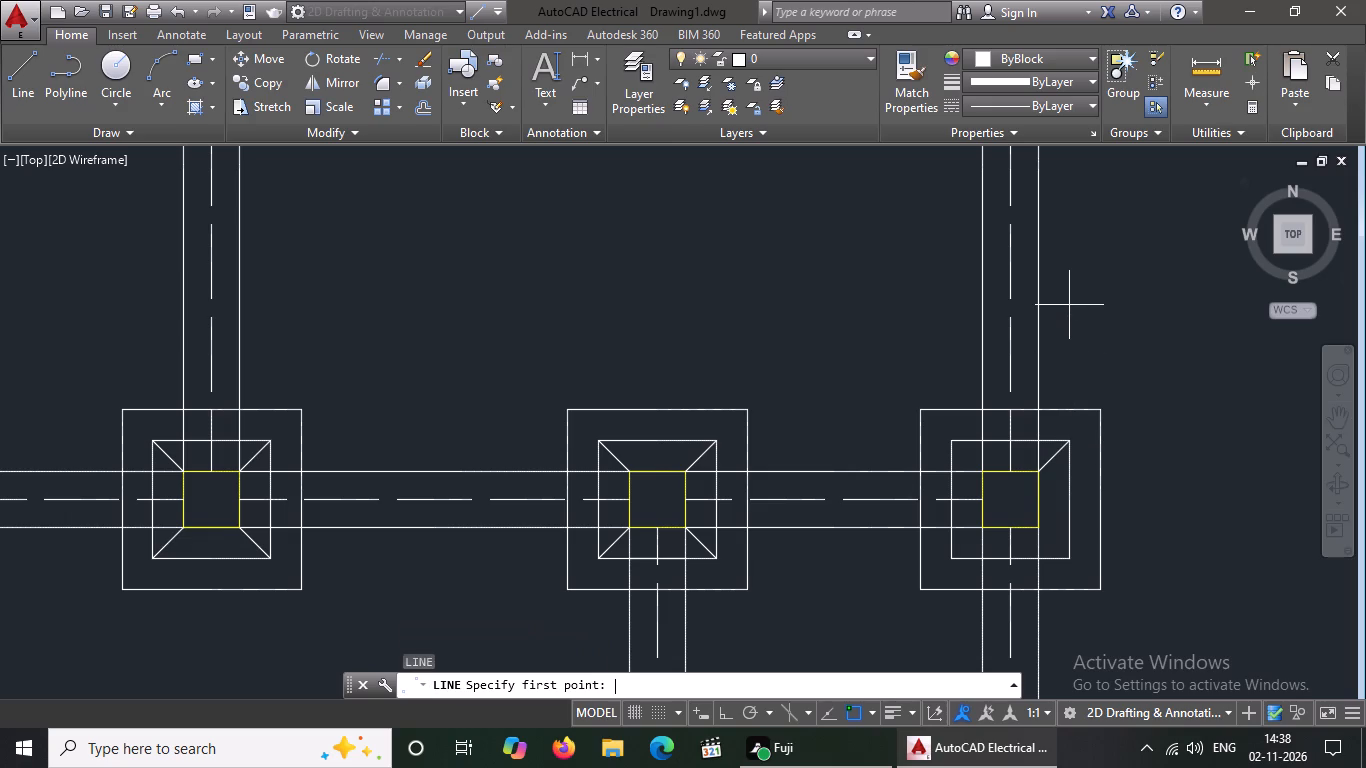
click(981, 474)
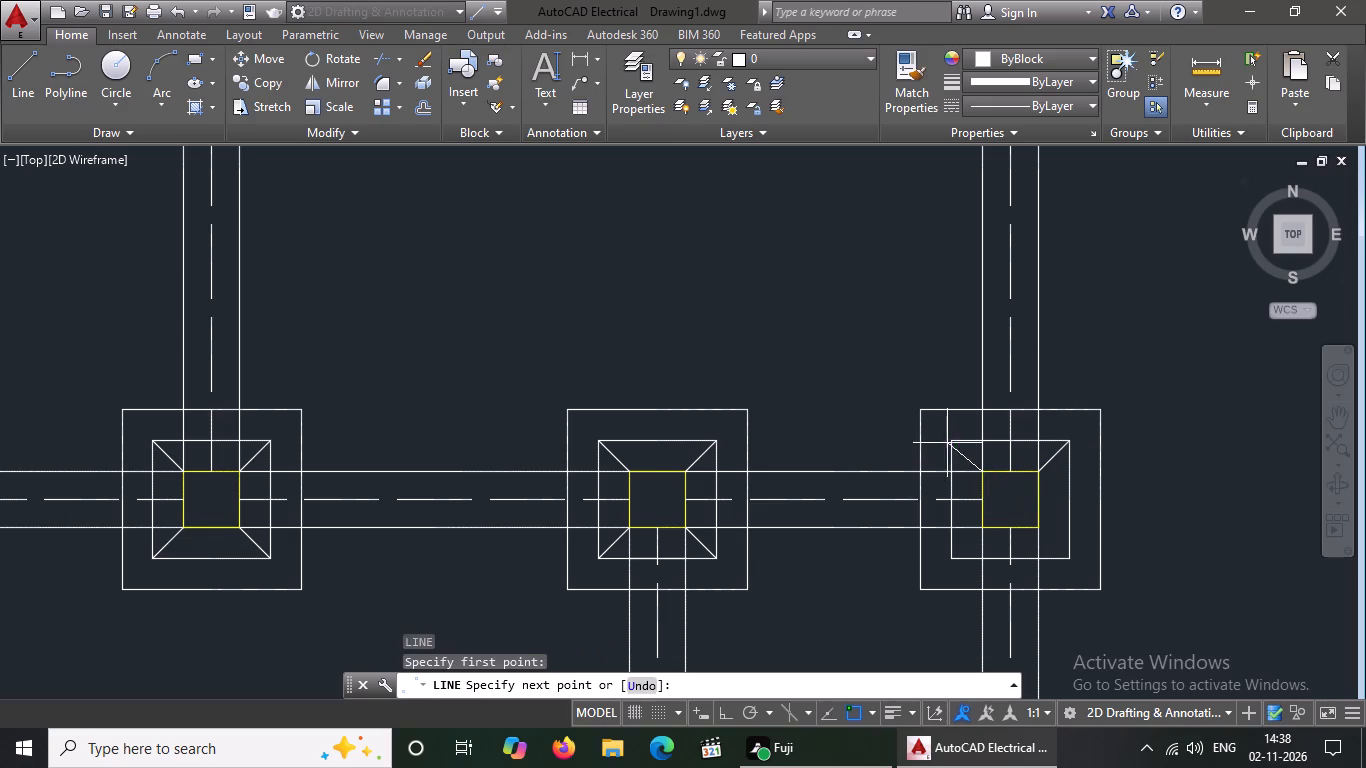
click(954, 443)
key(Return)
Draw a diagonal line from the inner footing square to the column square at the southwest corner of the second row's easternmost footing.
key(l)
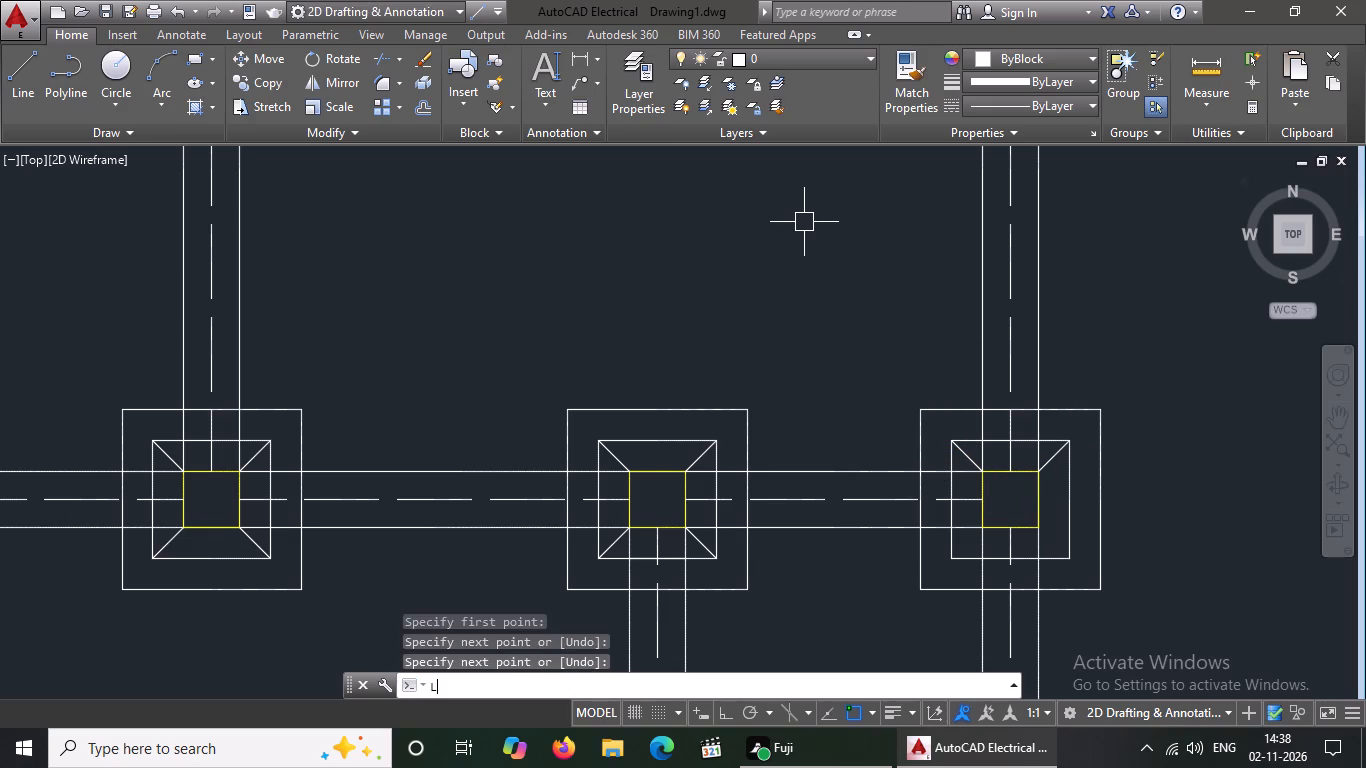
key(Return)
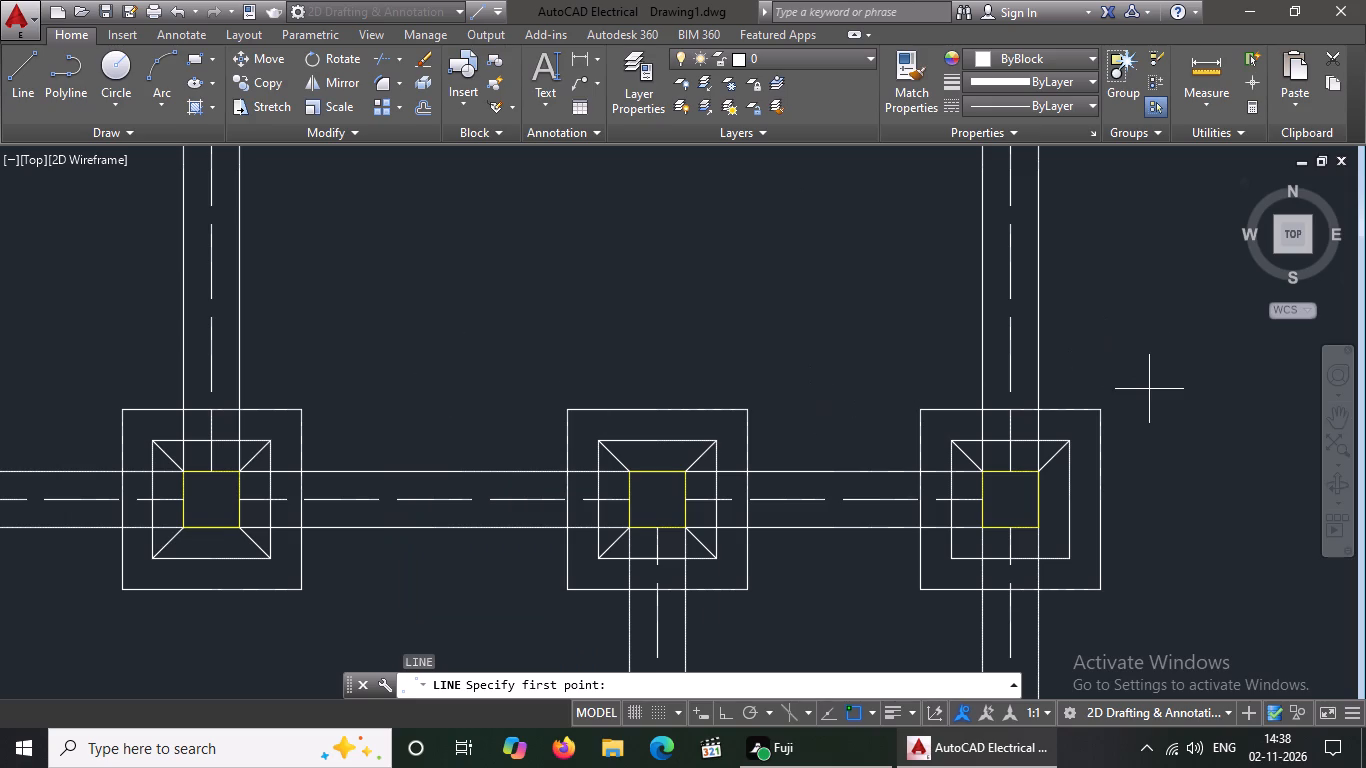
click(954, 554)
click(990, 528)
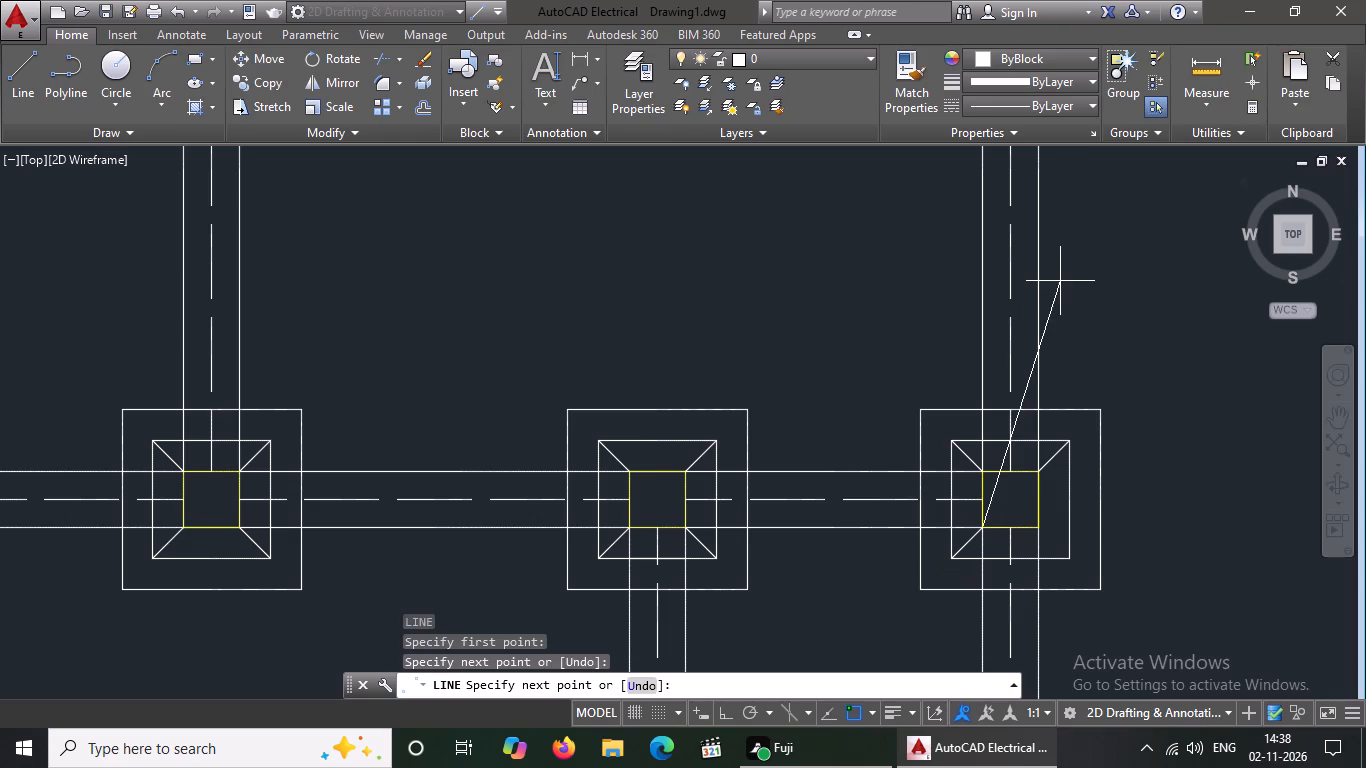
key(Return)
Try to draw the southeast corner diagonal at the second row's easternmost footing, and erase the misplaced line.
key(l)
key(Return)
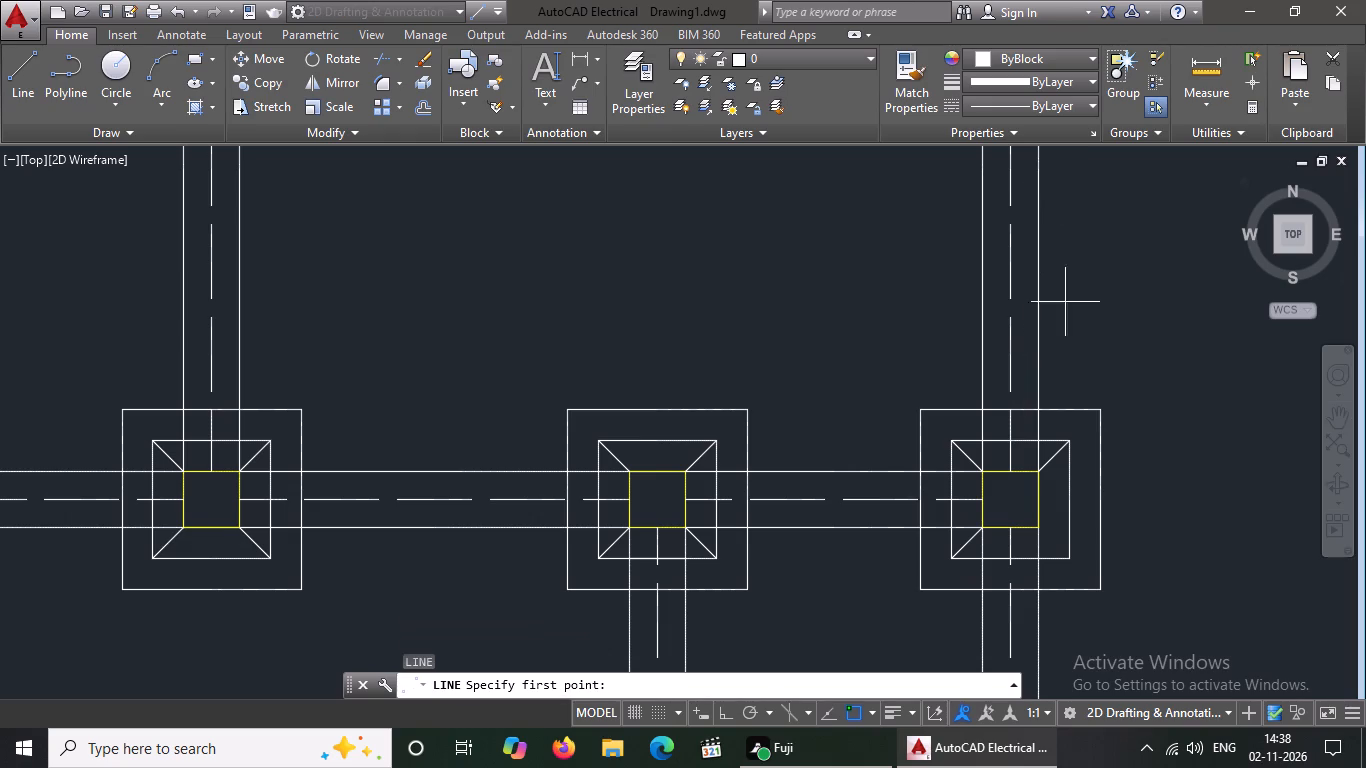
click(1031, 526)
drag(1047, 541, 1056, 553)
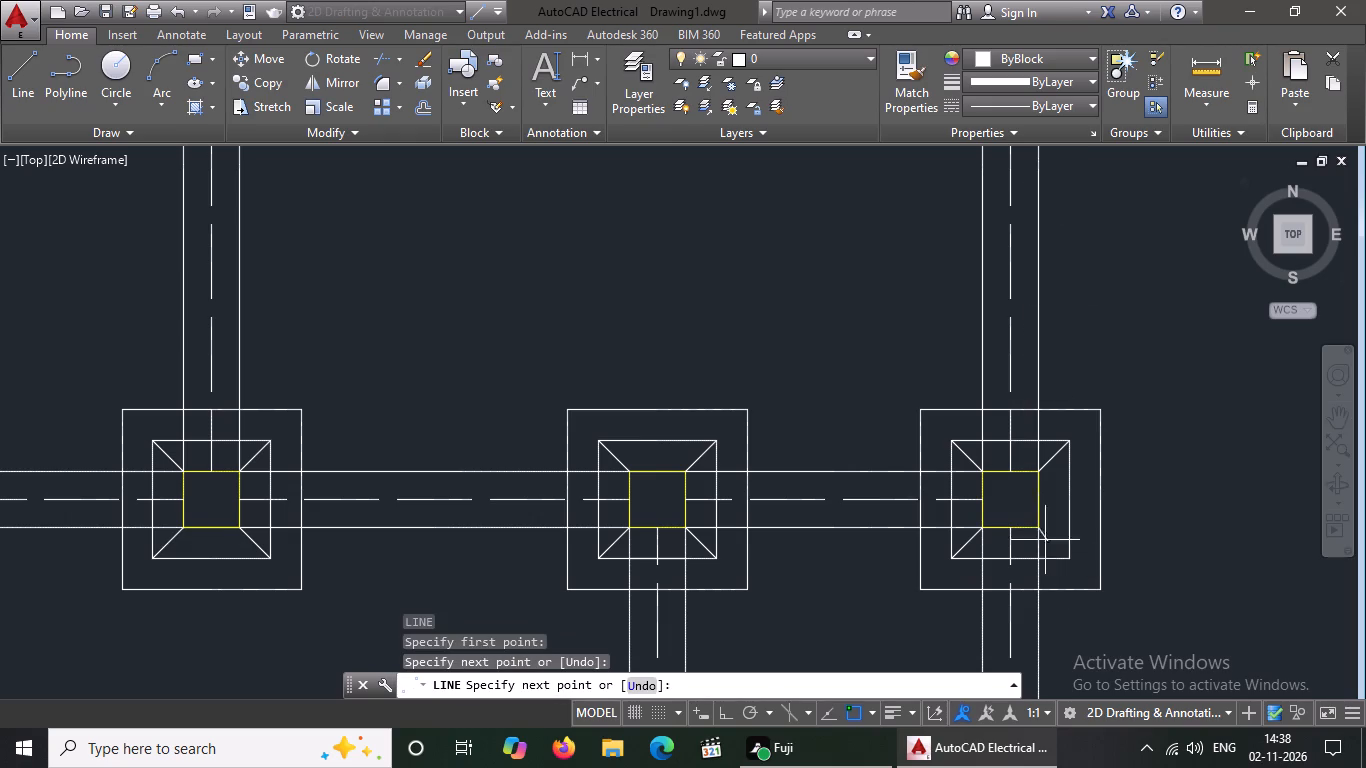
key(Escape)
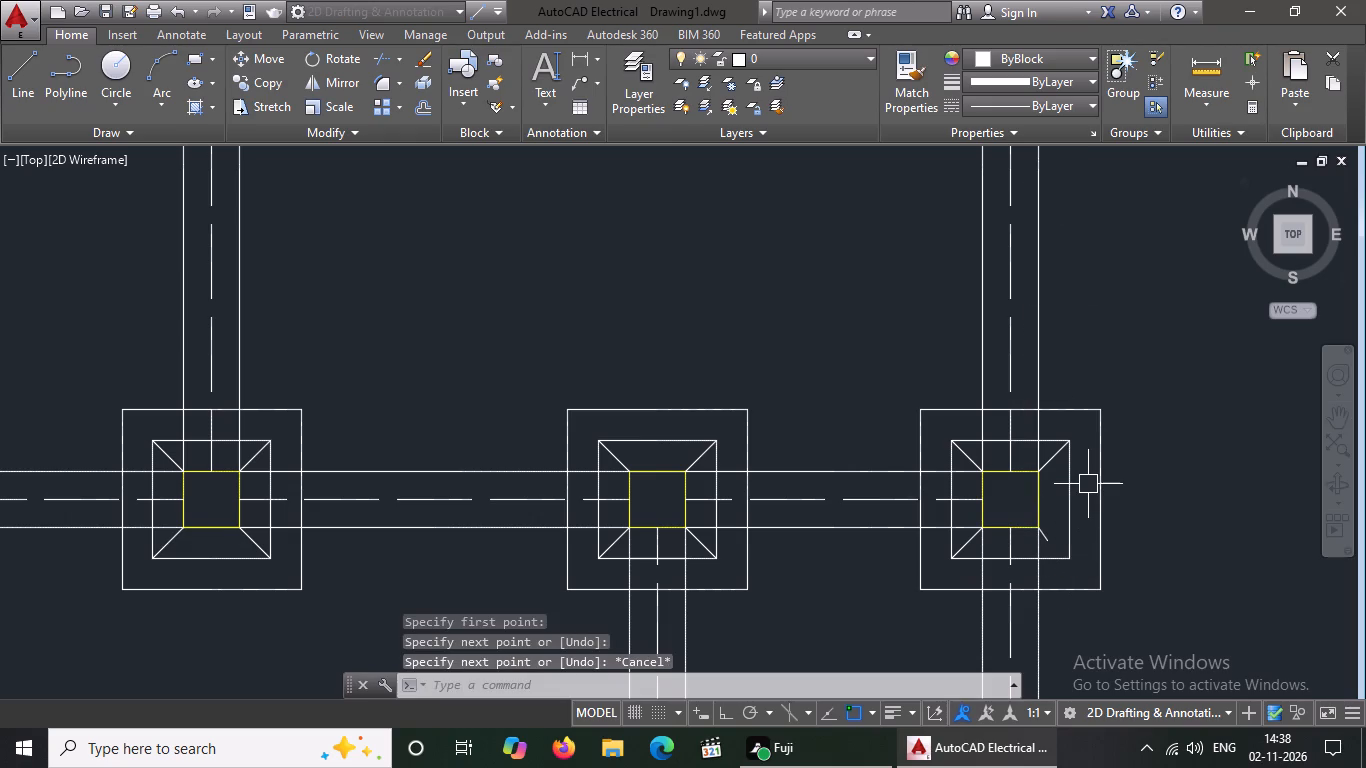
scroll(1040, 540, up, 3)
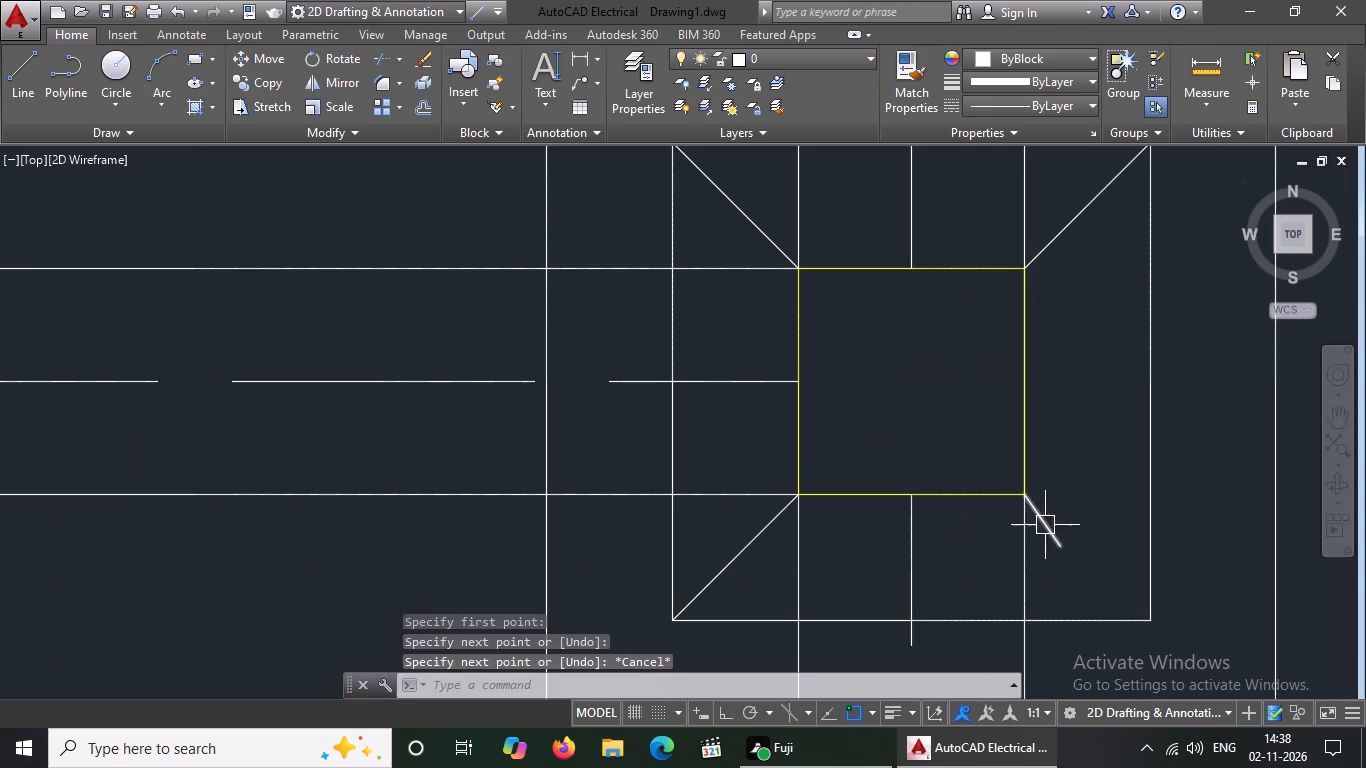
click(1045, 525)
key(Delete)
Draw a diagonal line from the column square to the inner footing square at the southeast corner of the second row's easternmost footing.
key(l)
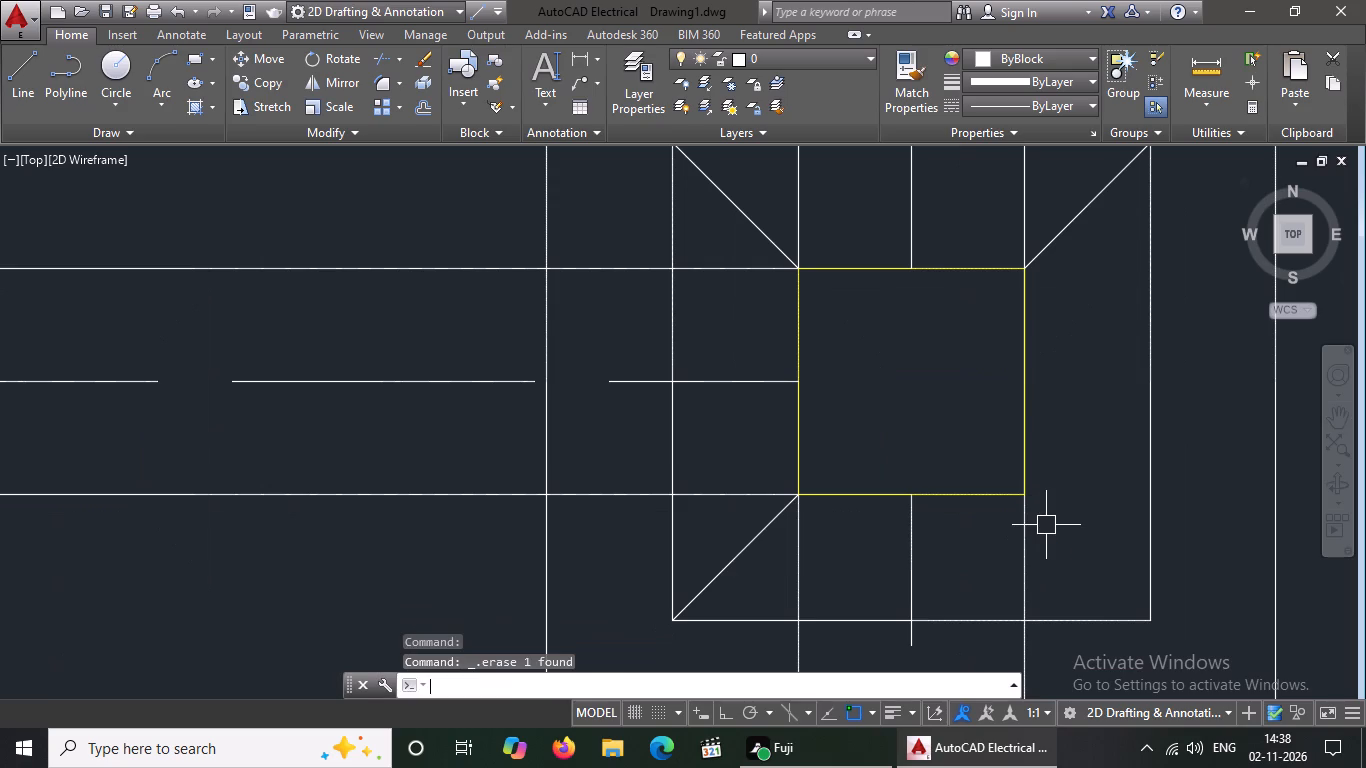
key(Return)
click(1018, 495)
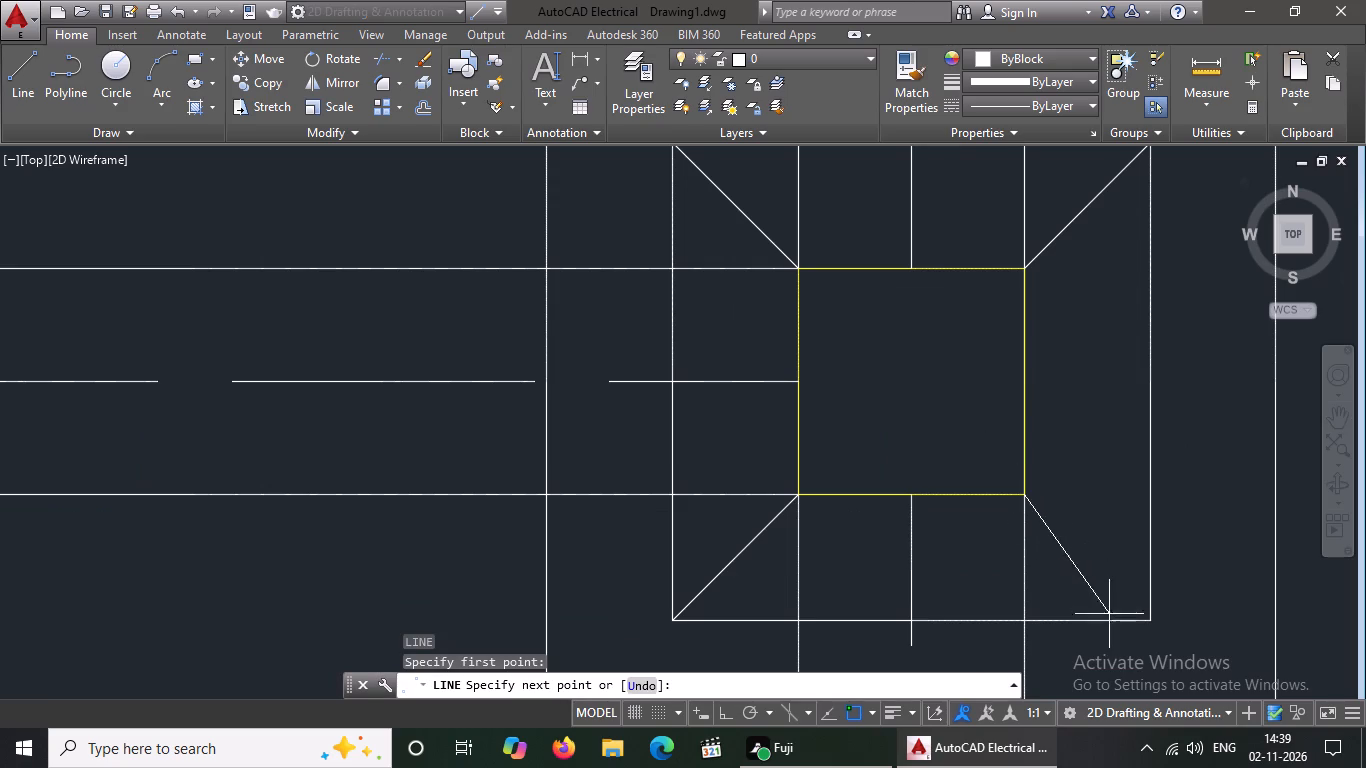
drag(1143, 616, 1205, 626)
scroll(1159, 569, down, 4)
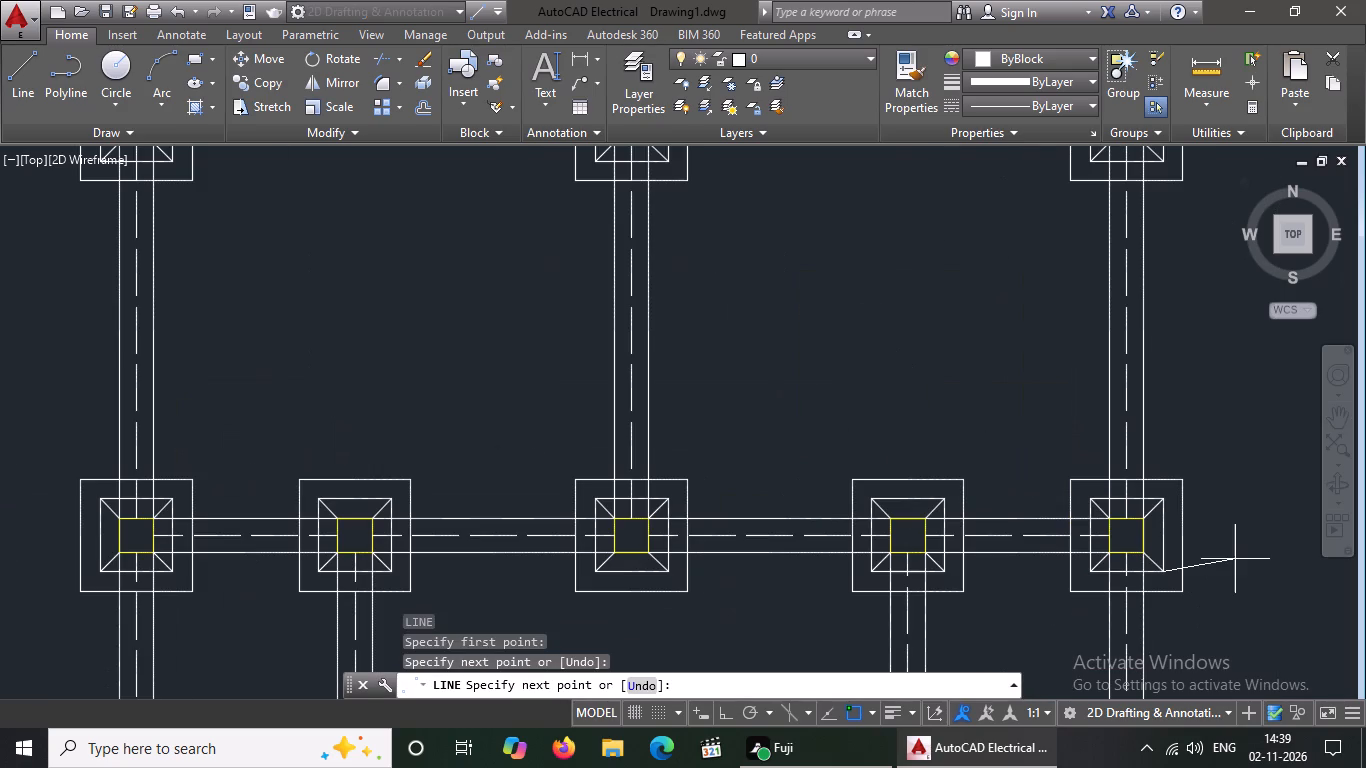
key(Return)
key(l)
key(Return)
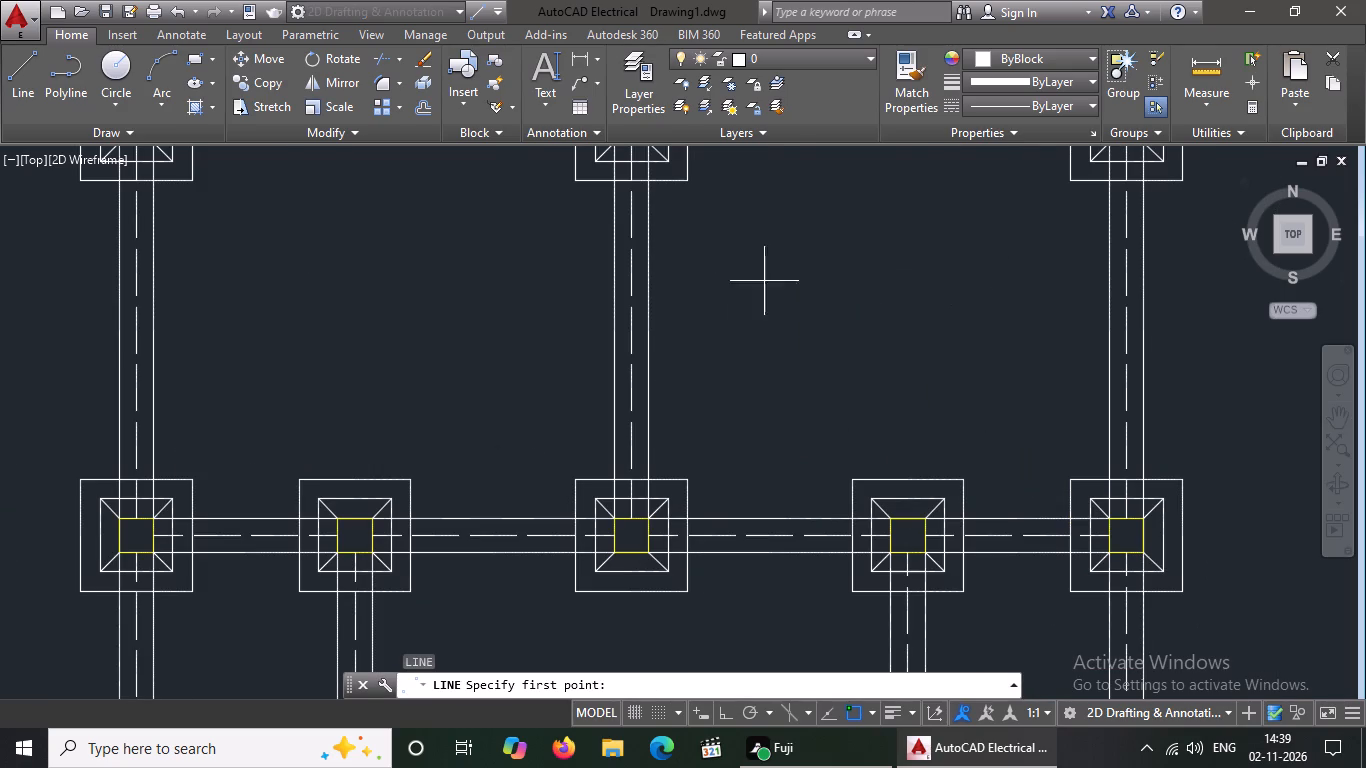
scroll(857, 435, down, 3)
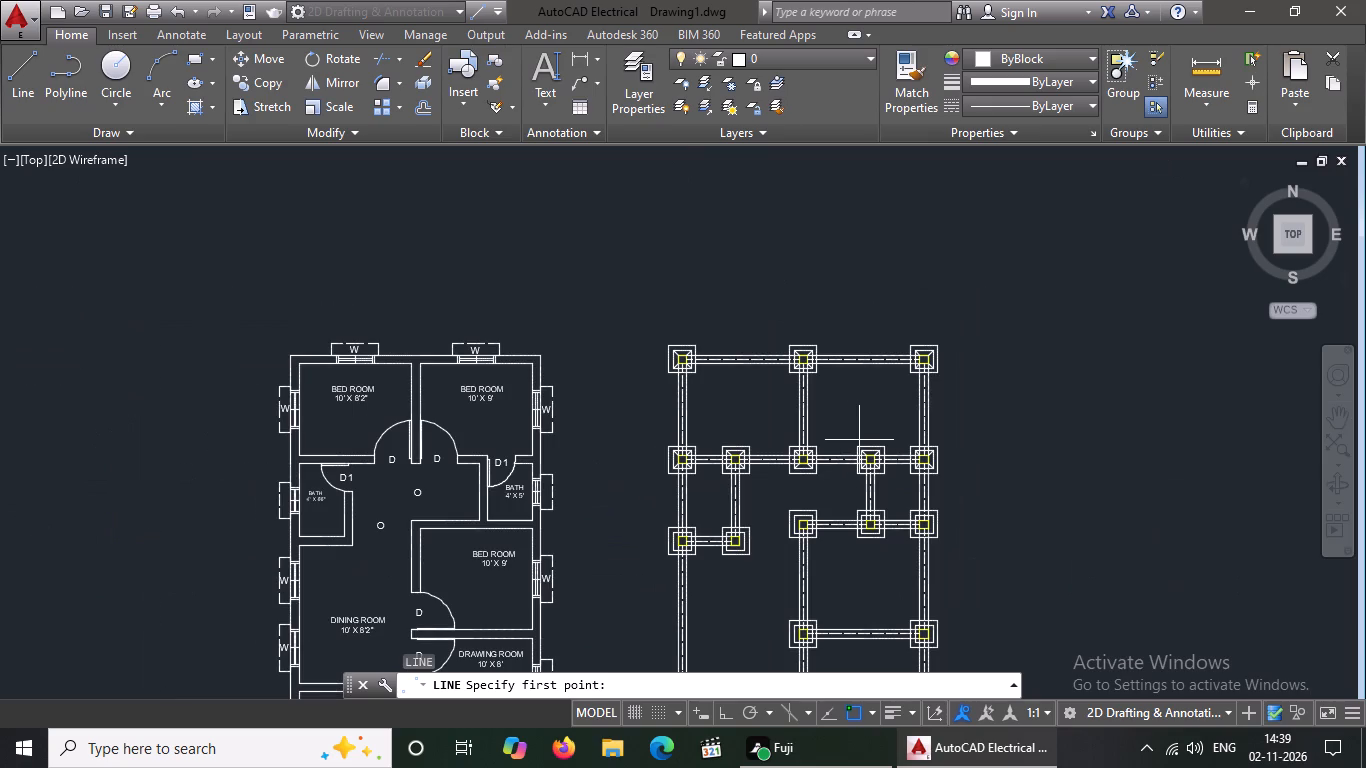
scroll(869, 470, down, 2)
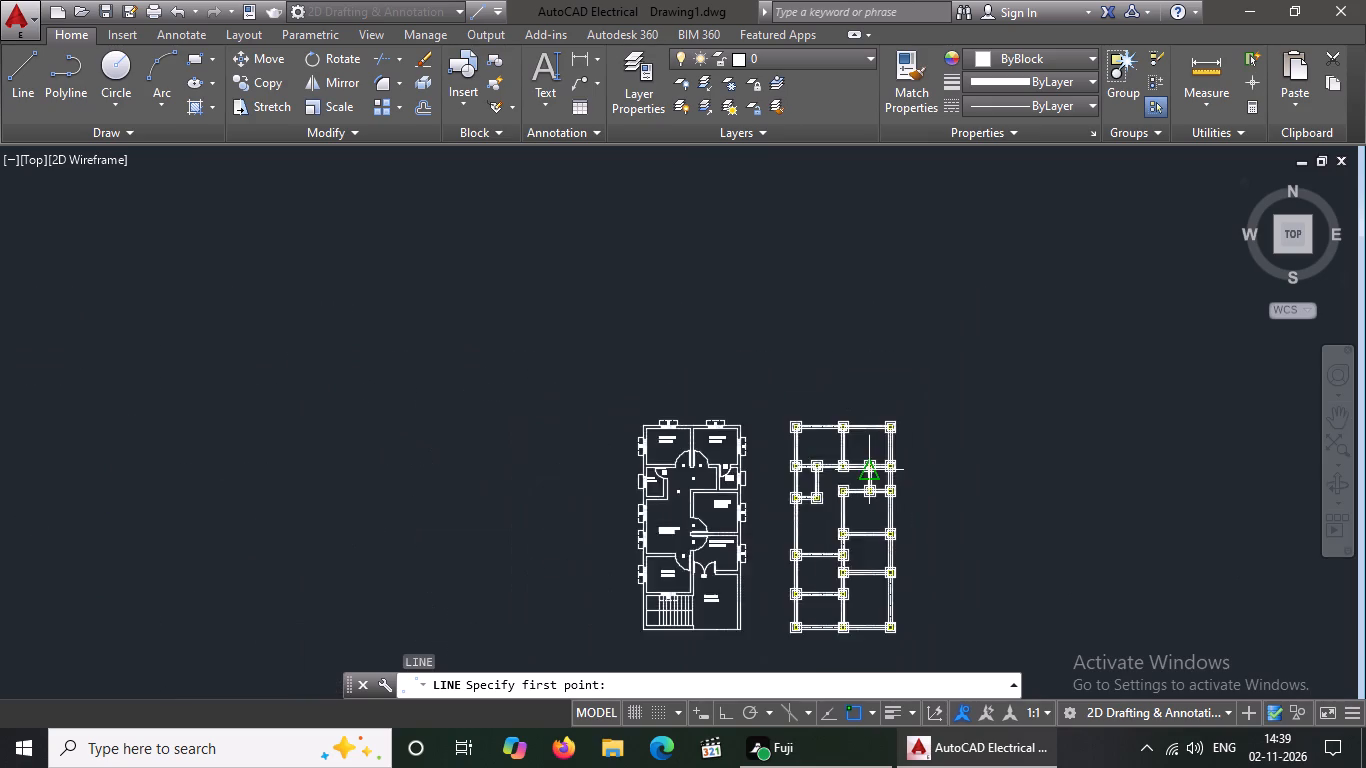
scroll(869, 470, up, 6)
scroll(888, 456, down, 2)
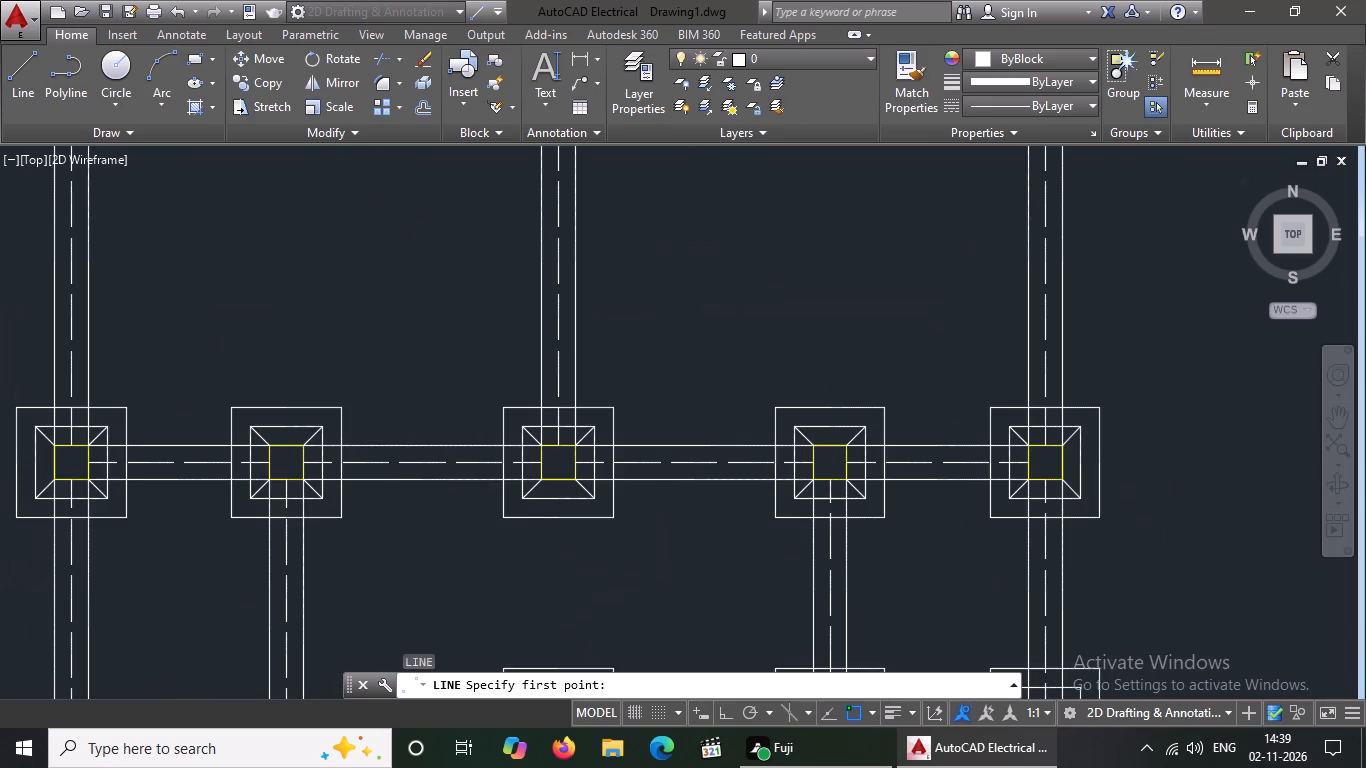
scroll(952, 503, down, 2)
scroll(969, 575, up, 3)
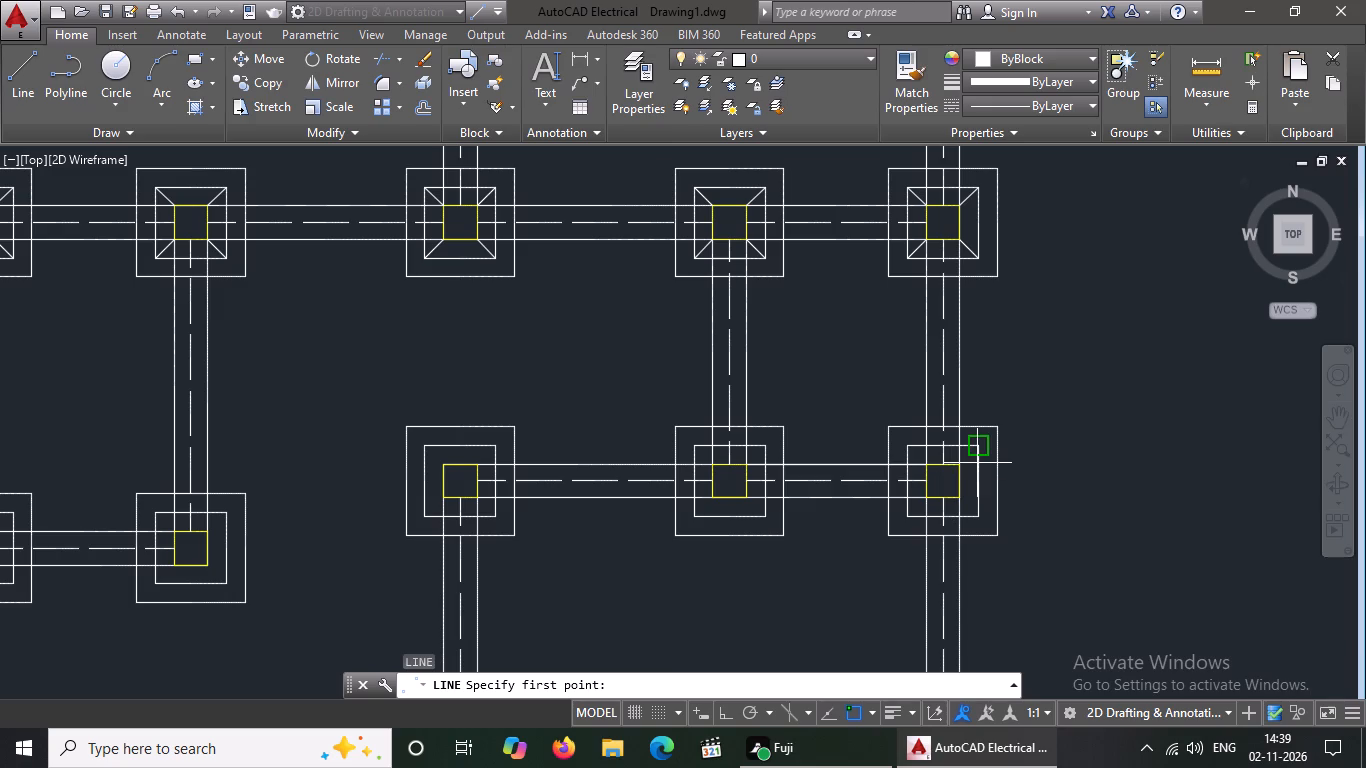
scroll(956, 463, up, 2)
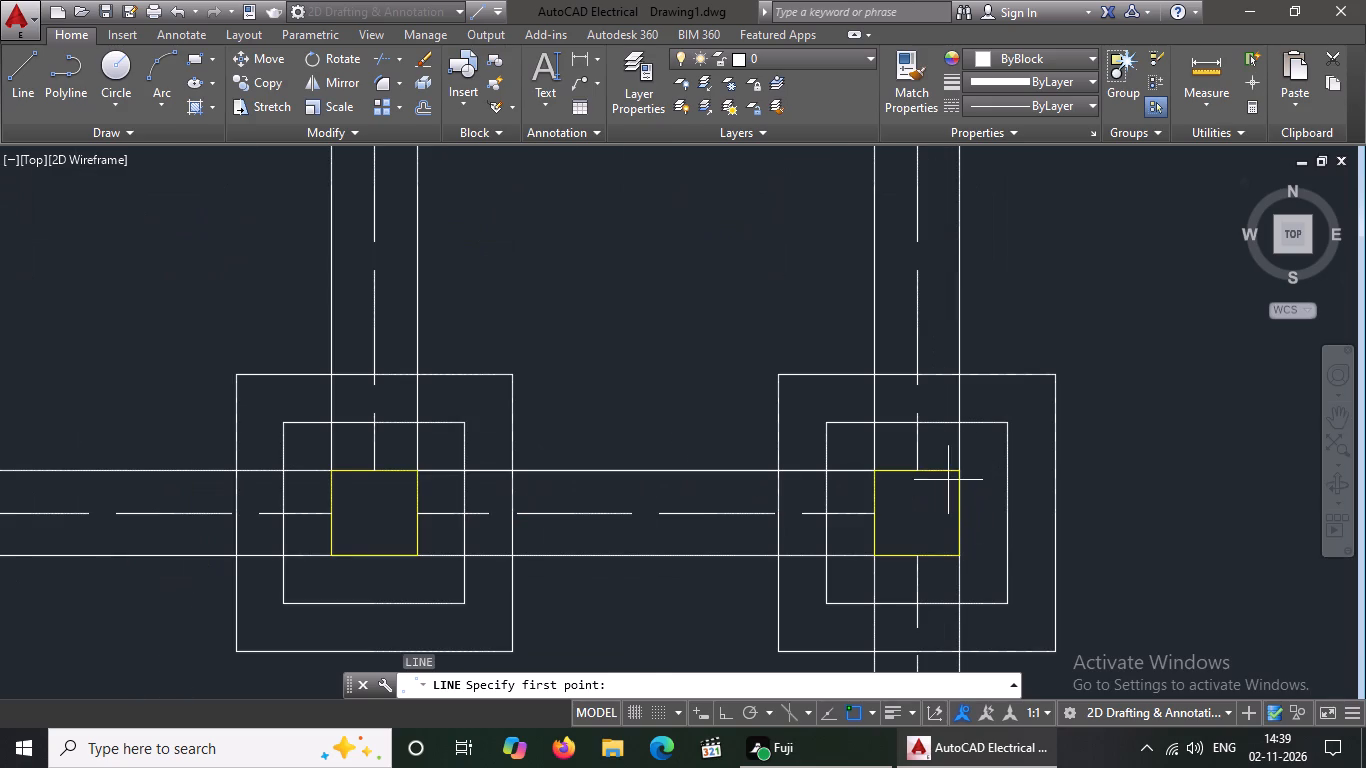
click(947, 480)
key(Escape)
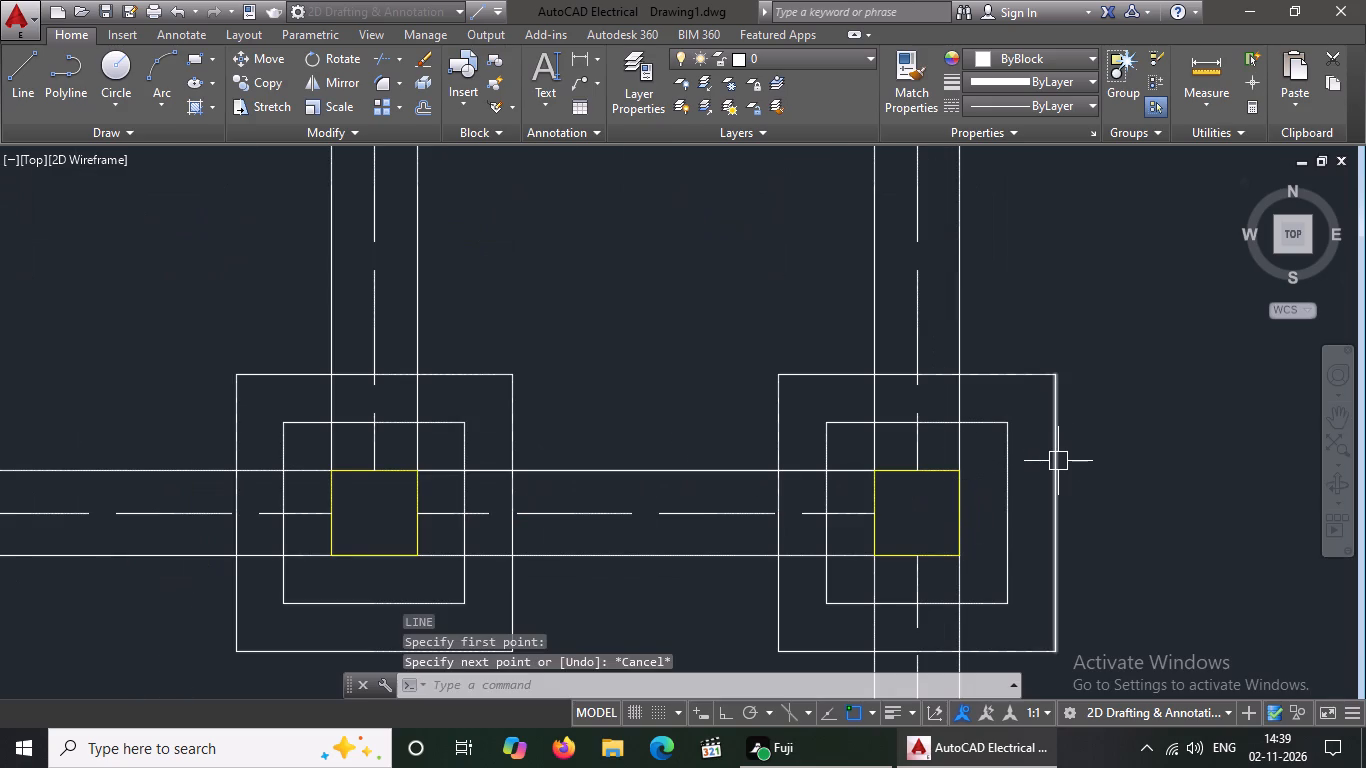
Draw diagonal lines from the column square to the inner footing square at both north corners of the third row's easternmost footing.
key(l)
key(Return)
scroll(971, 480, down, 3)
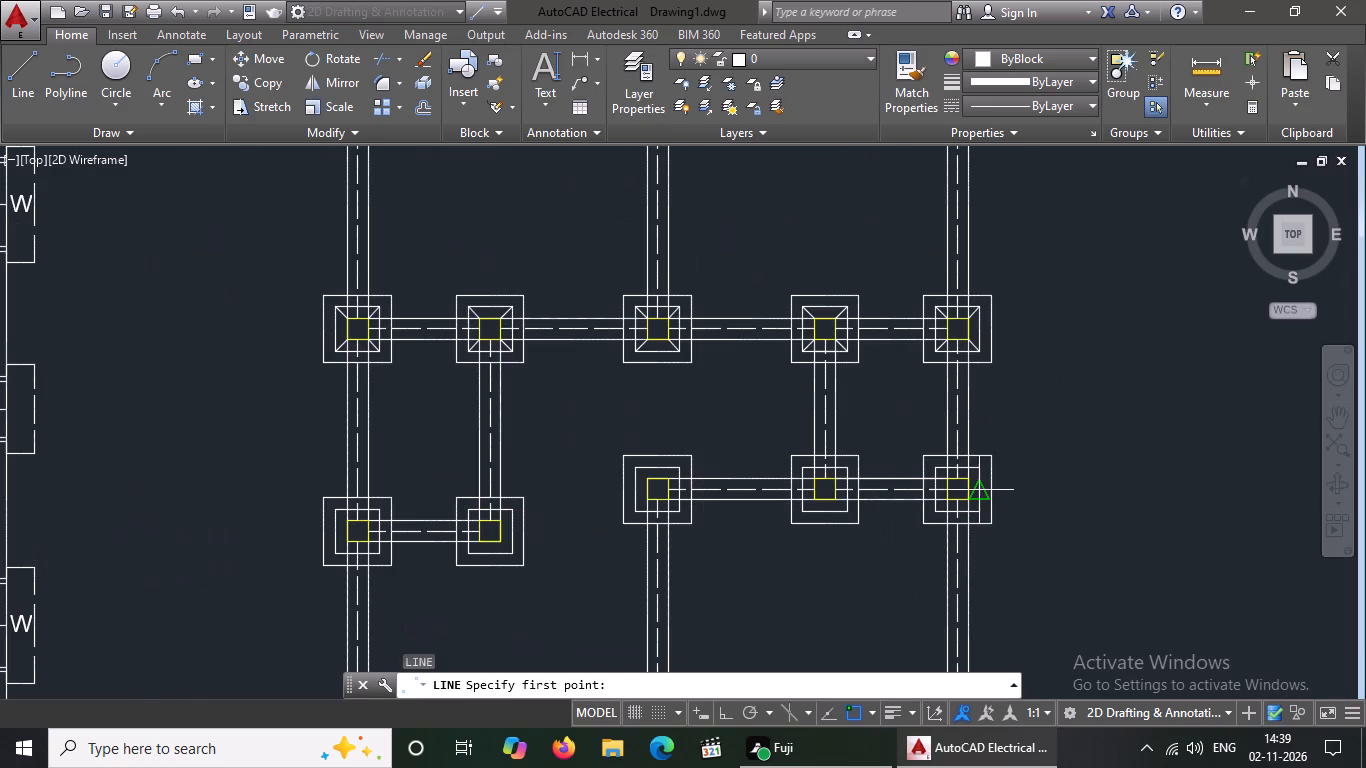
scroll(960, 473, up, 3)
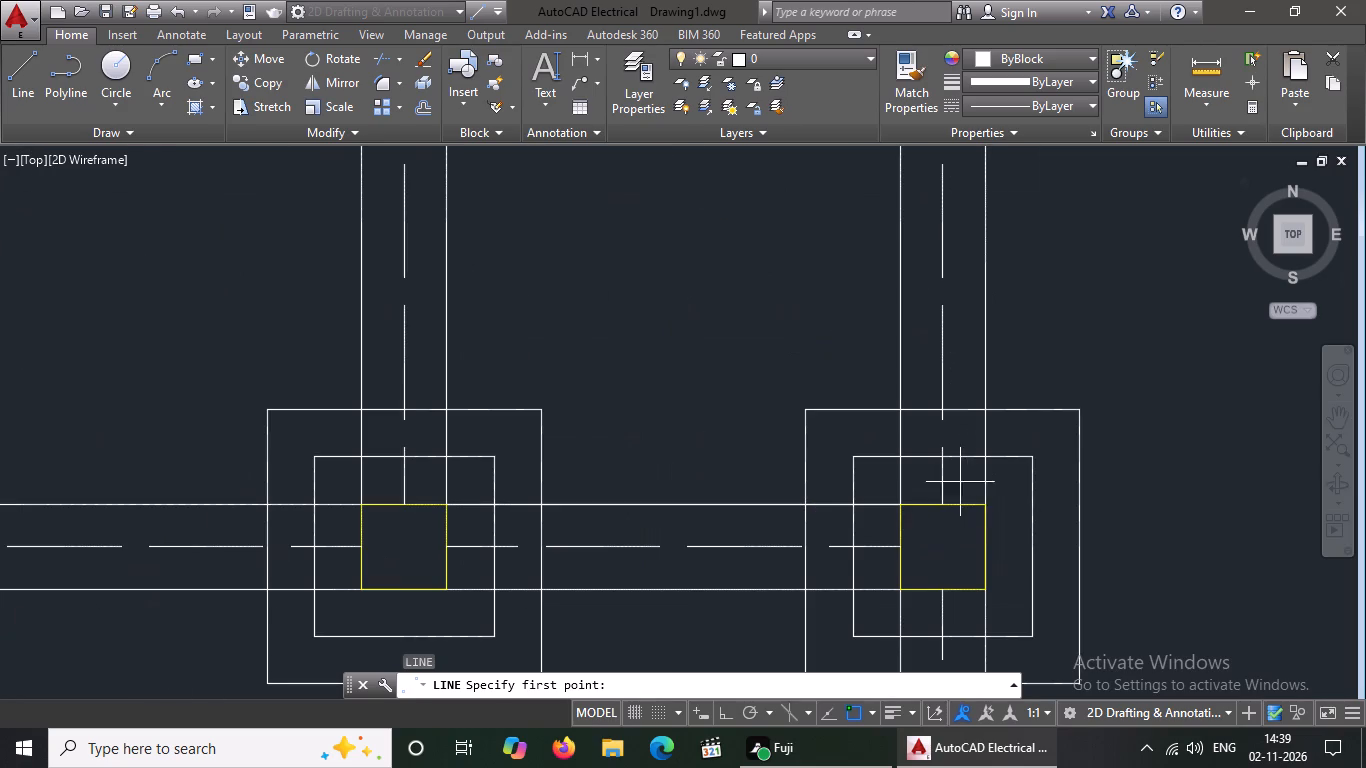
click(985, 504)
drag(1035, 459, 1044, 431)
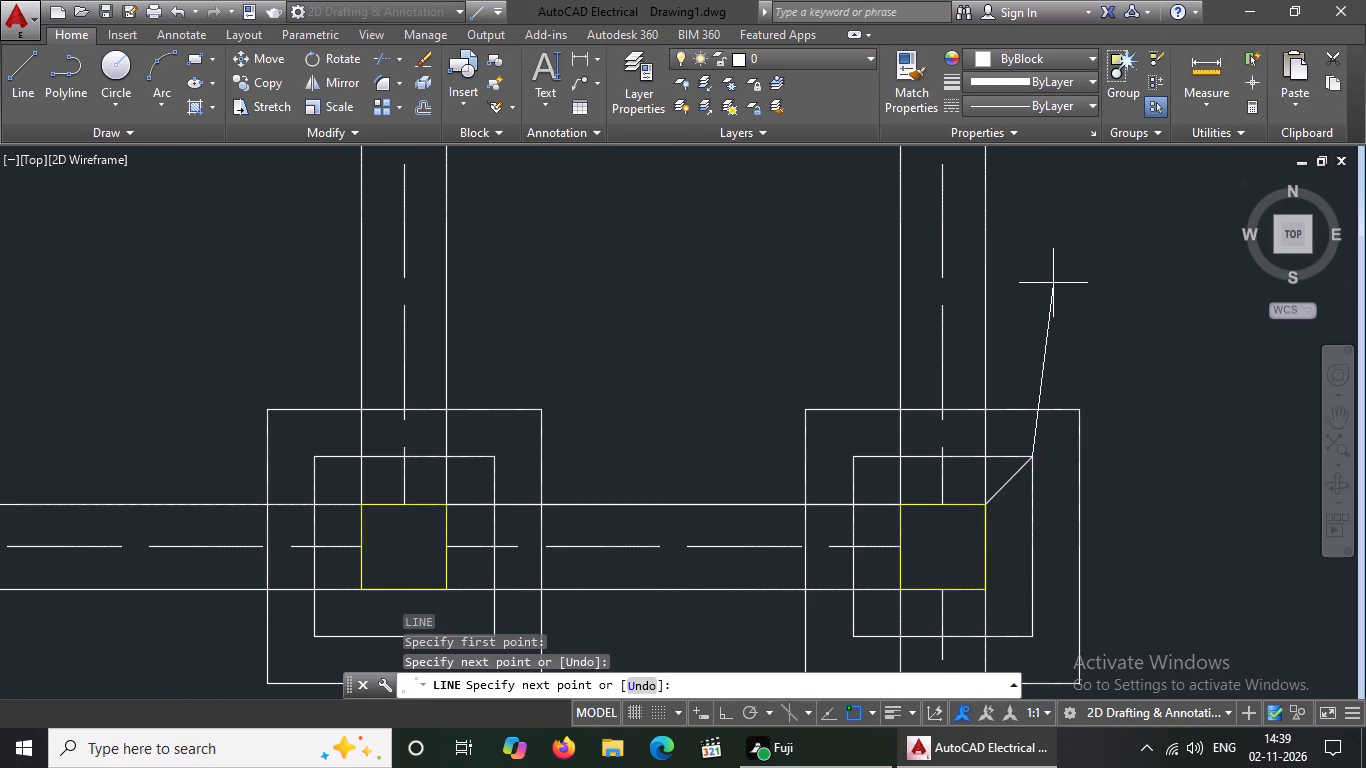
key(Return)
key(l)
key(Return)
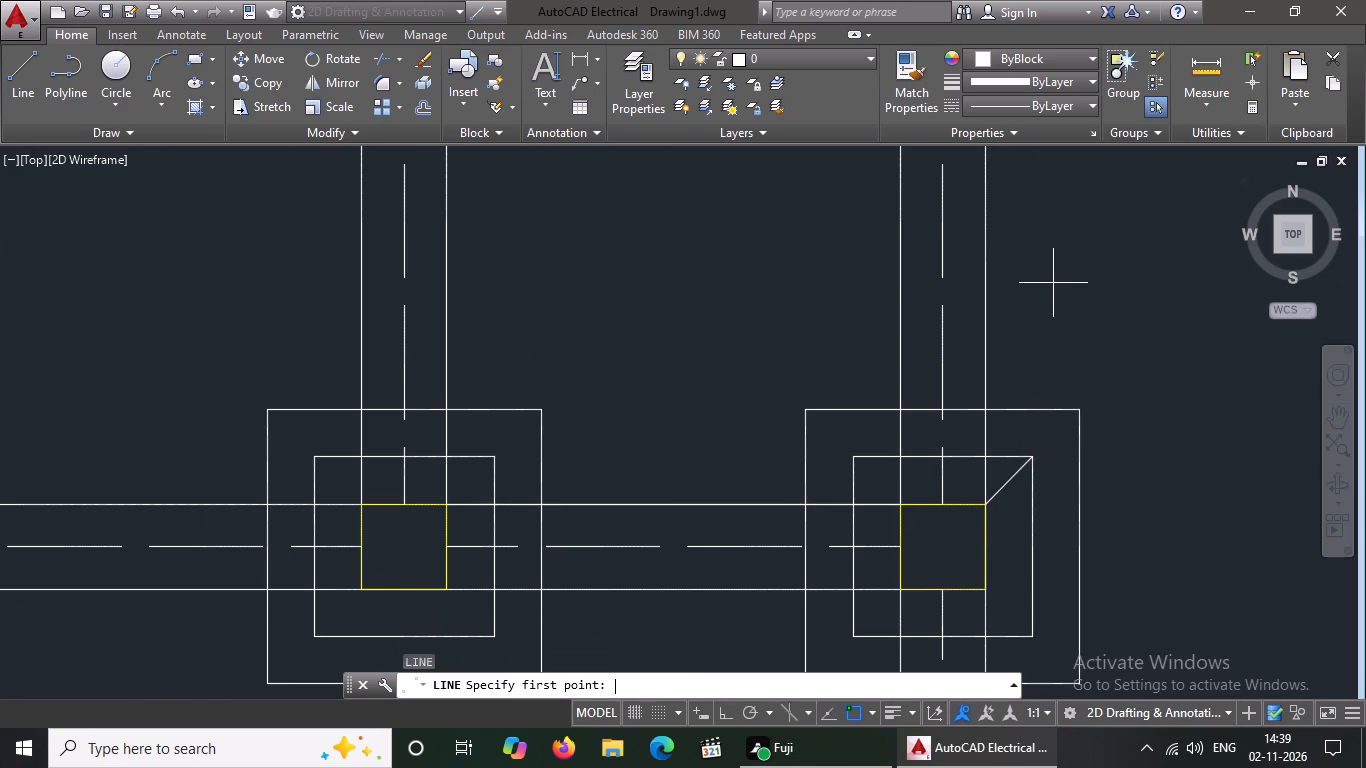
click(905, 507)
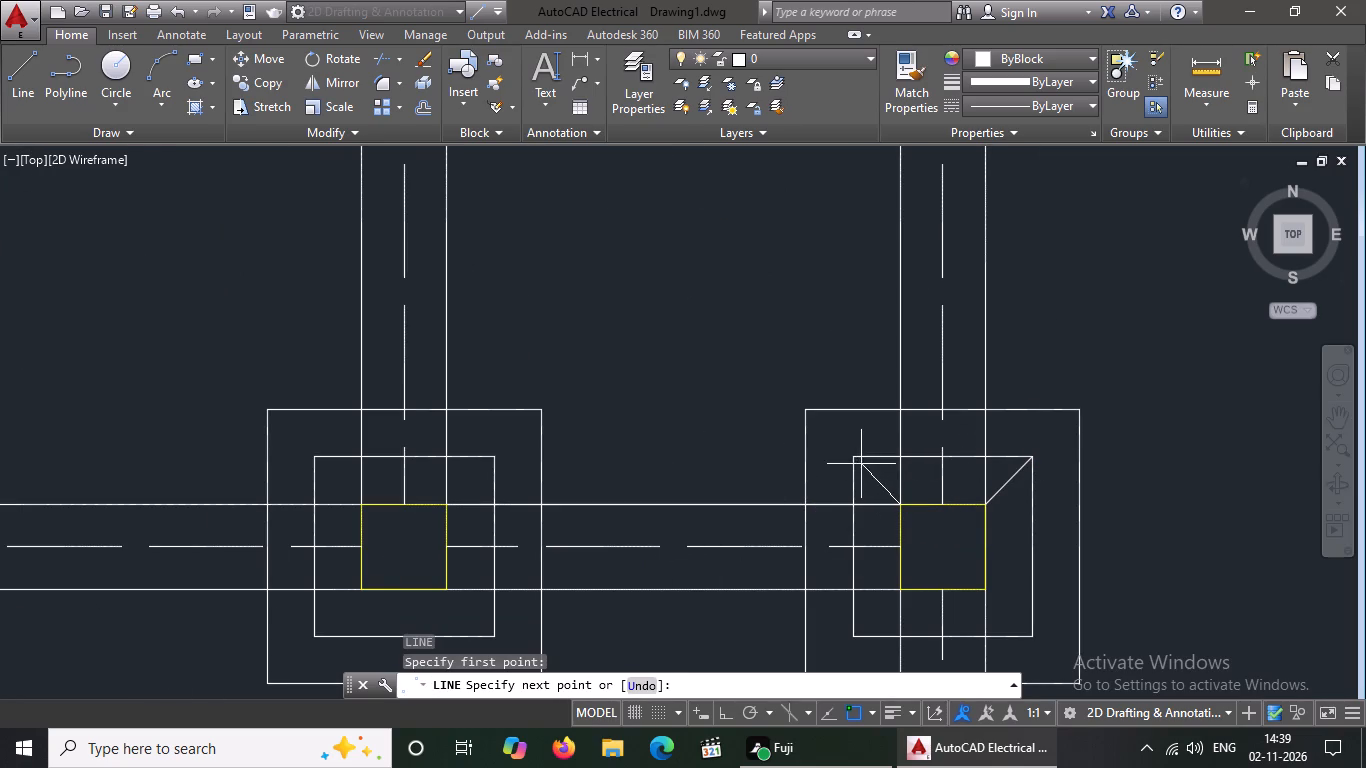
click(853, 460)
key(Return)
Draw a diagonal line from the inner footing square to the column square at the southwest corner of the third row's easternmost footing.
key(l)
key(Return)
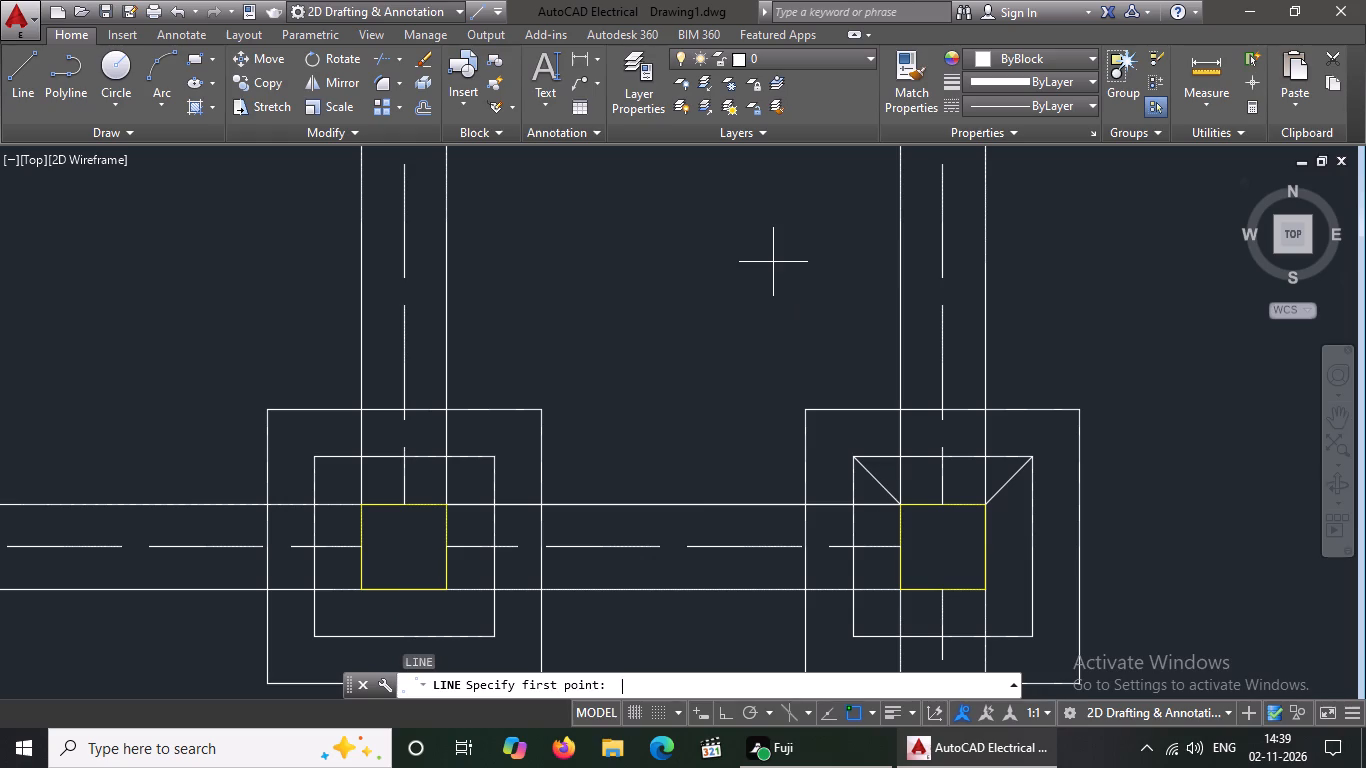
scroll(812, 258, down, 2)
scroll(841, 372, up, 2)
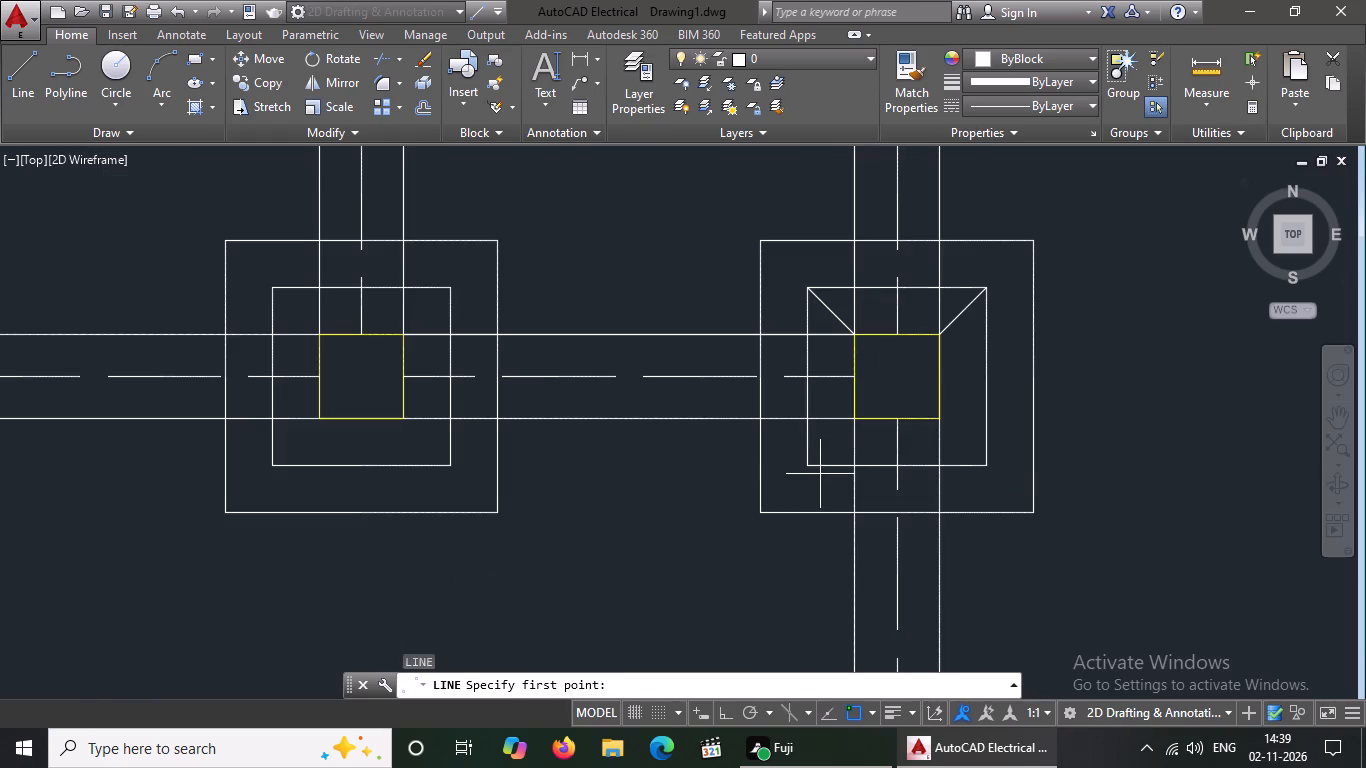
click(815, 465)
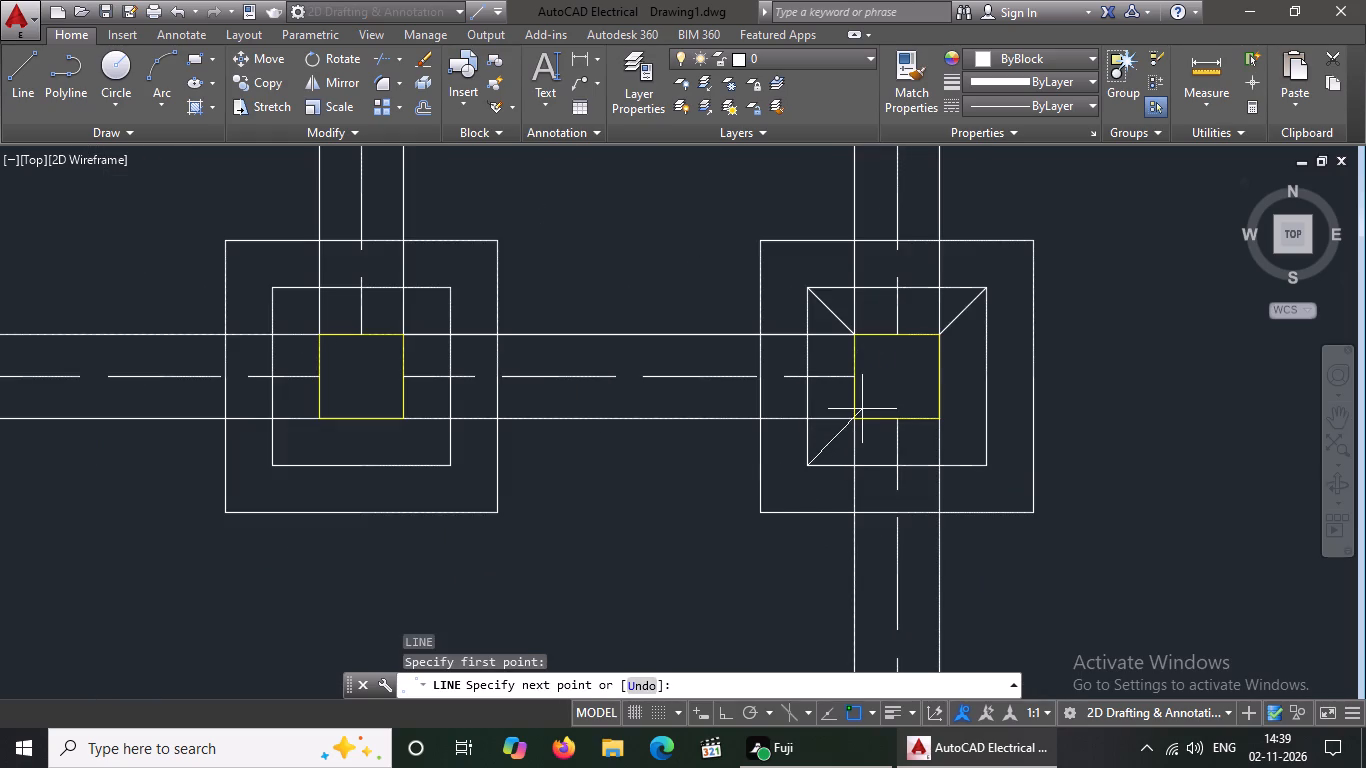
click(864, 409)
key(ctrl+z)
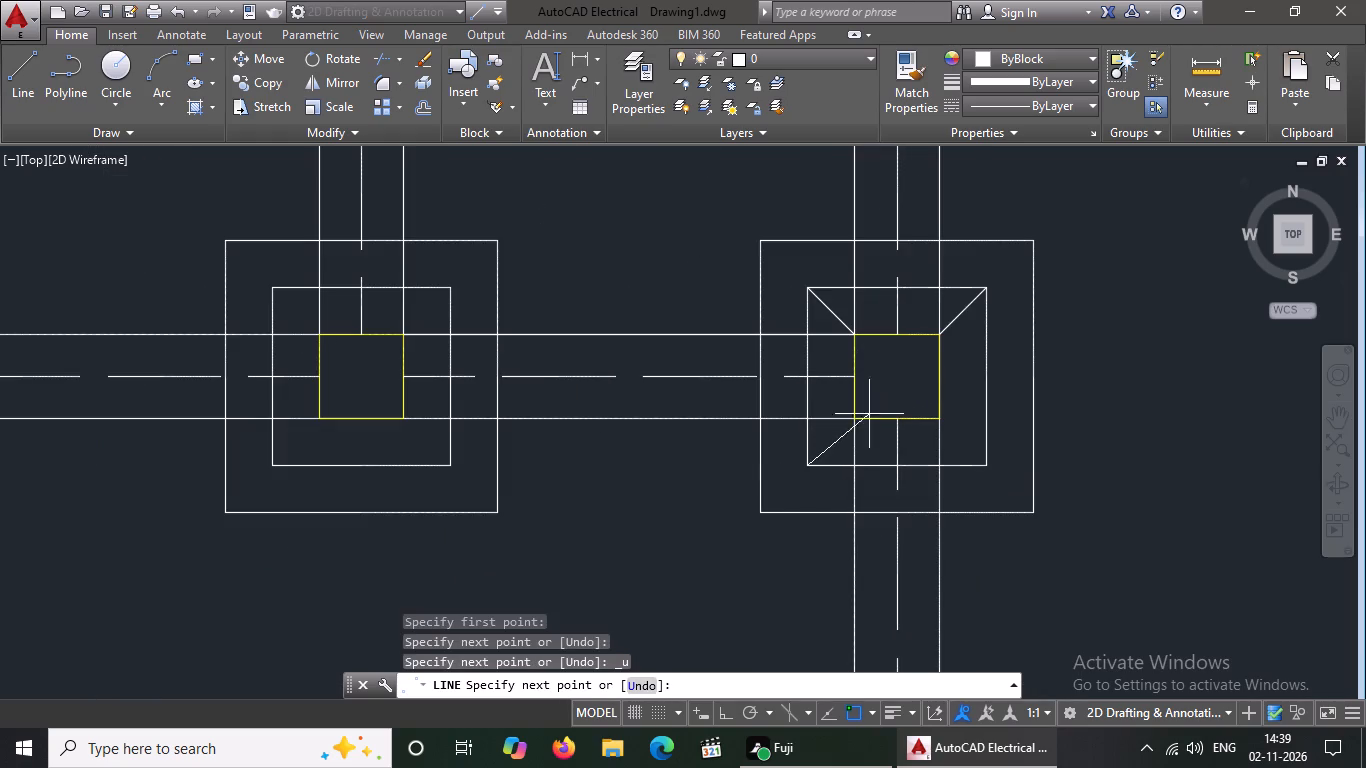
click(854, 417)
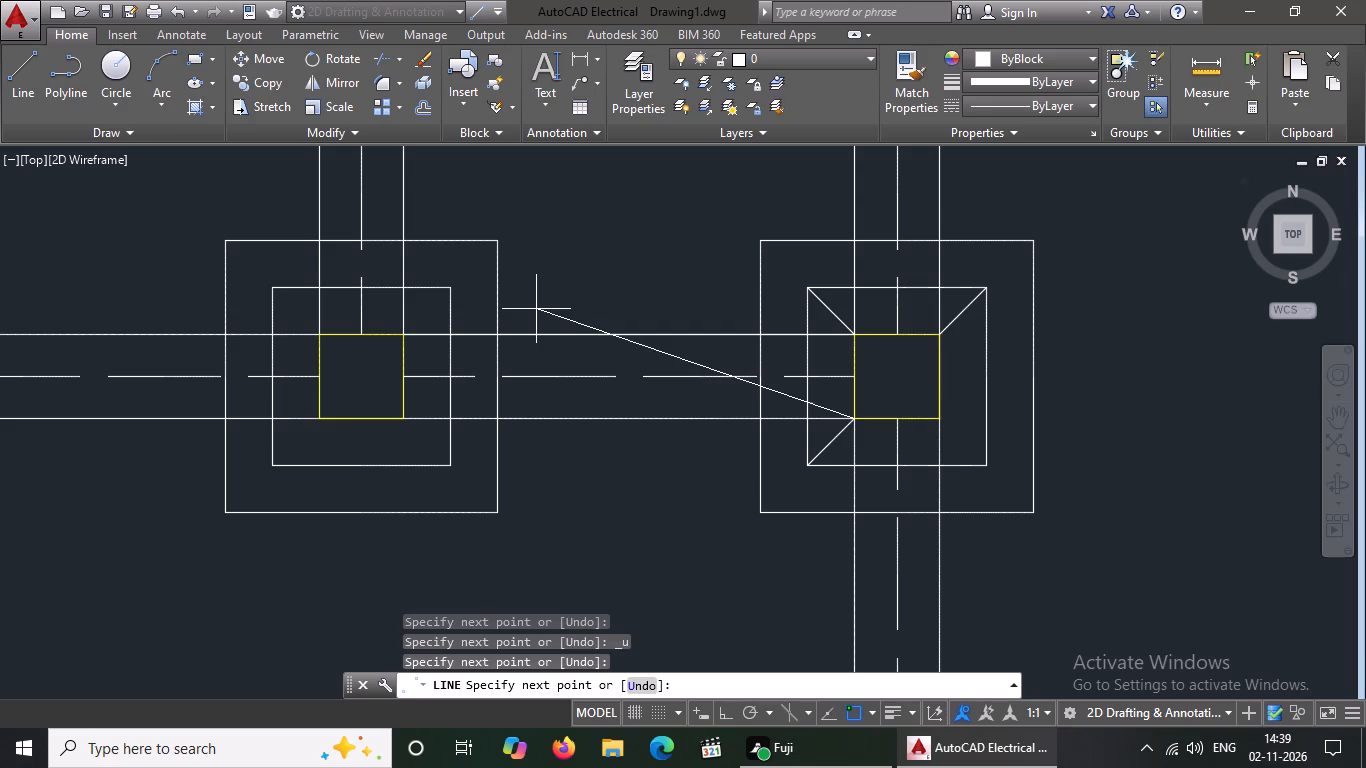
key(Return)
Draw a diagonal line from the column square to the inner footing square at the southeast corner of the same footing.
key(l)
key(Return)
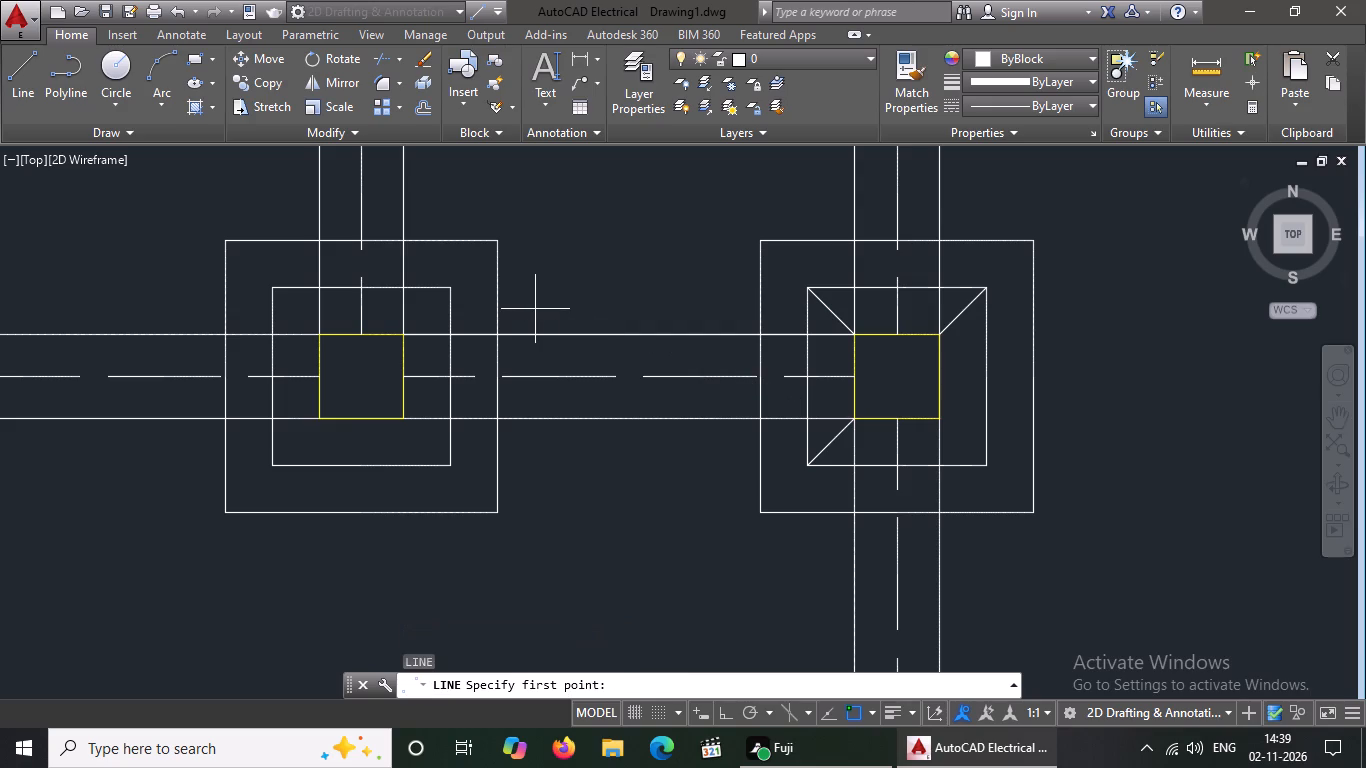
click(945, 421)
drag(979, 474, 1016, 479)
key(Return)
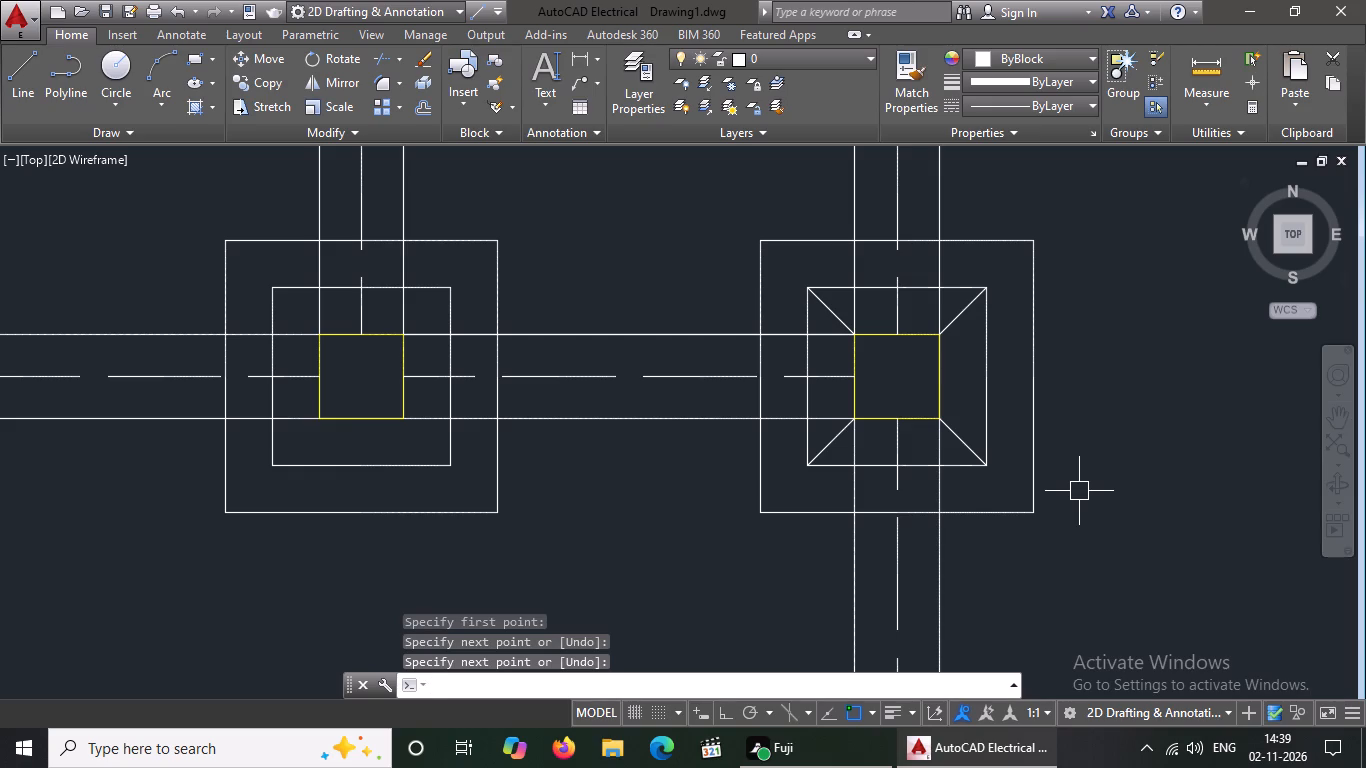
Draw a diagonal line from the column square to the inner footing square at the northeast corner of the third row's second footing from the east.
scroll(1079, 491, up, 1)
scroll(1027, 499, down, 4)
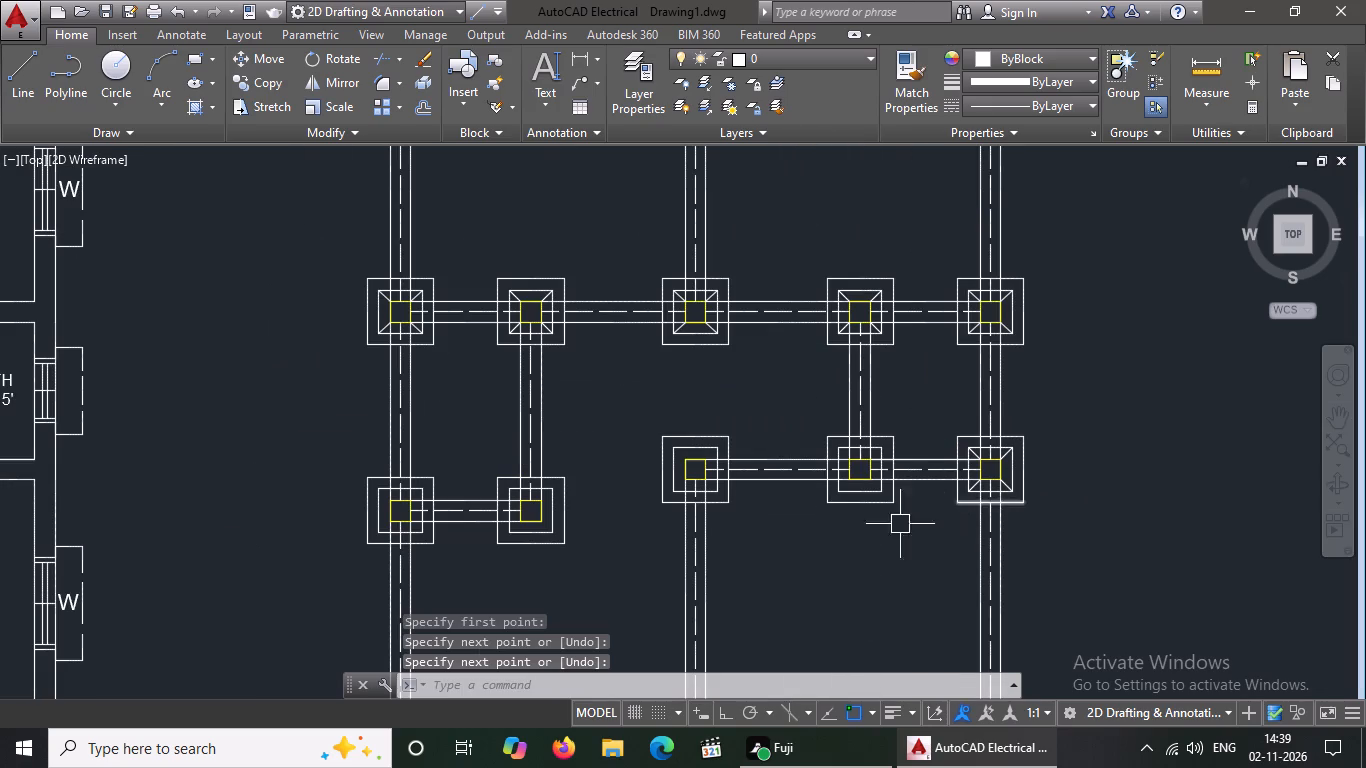
scroll(960, 460, down, 2)
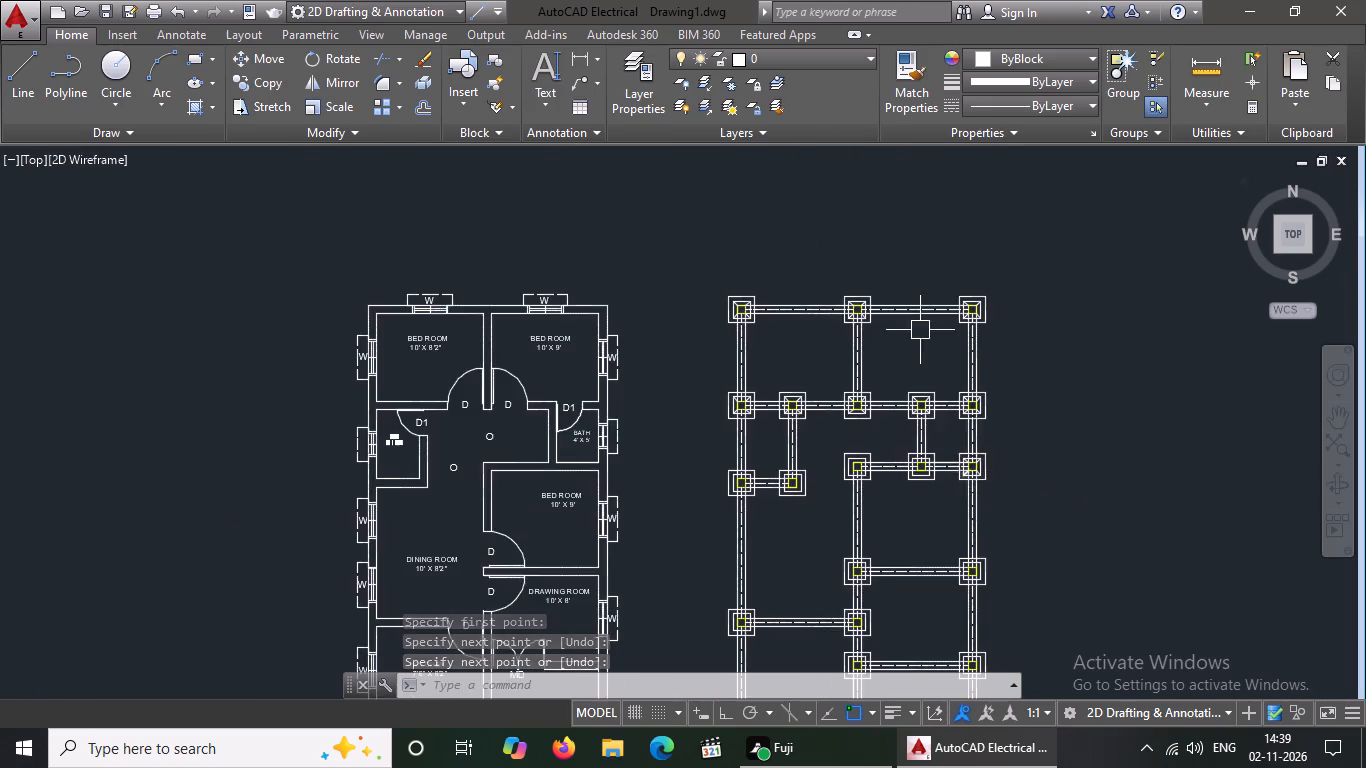
scroll(882, 266, up, 2)
scroll(890, 262, down, 2)
scroll(992, 336, up, 2)
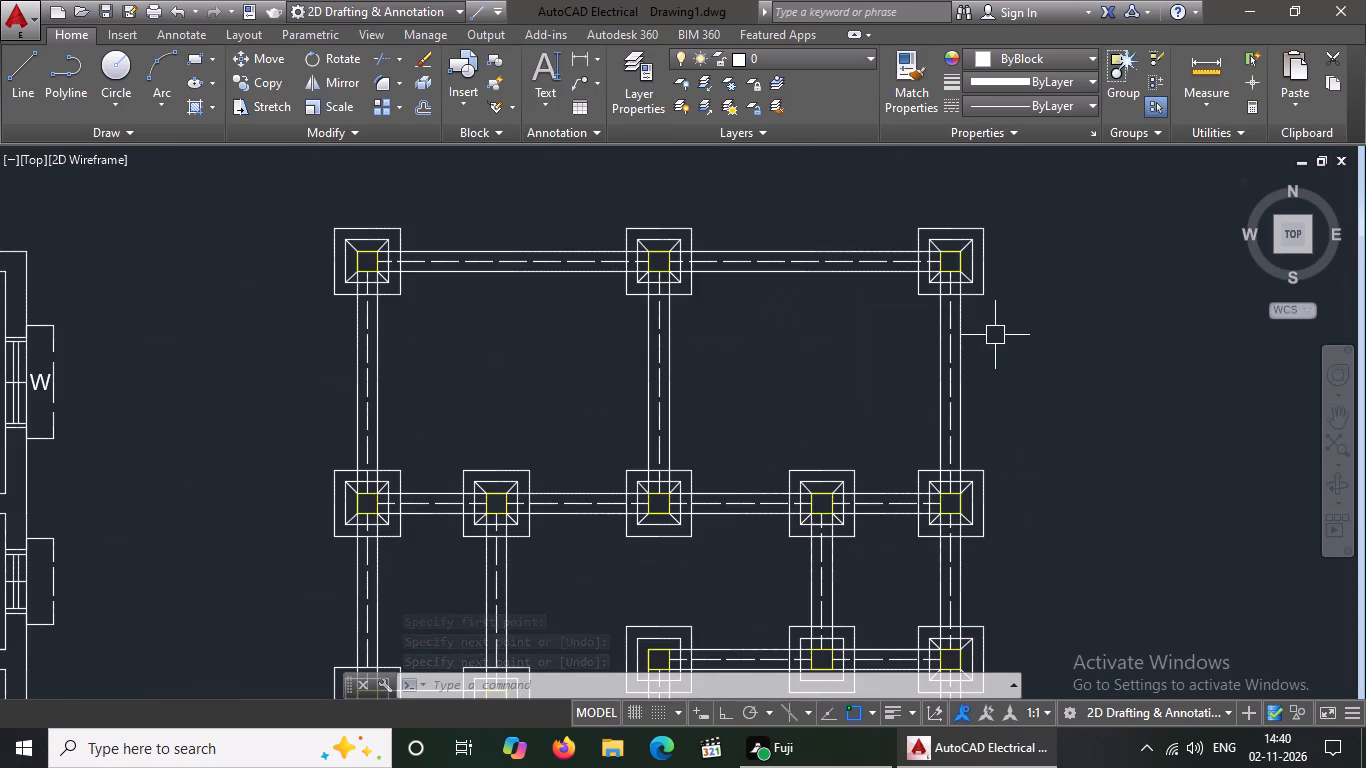
scroll(1000, 333, down, 1)
scroll(939, 560, up, 4)
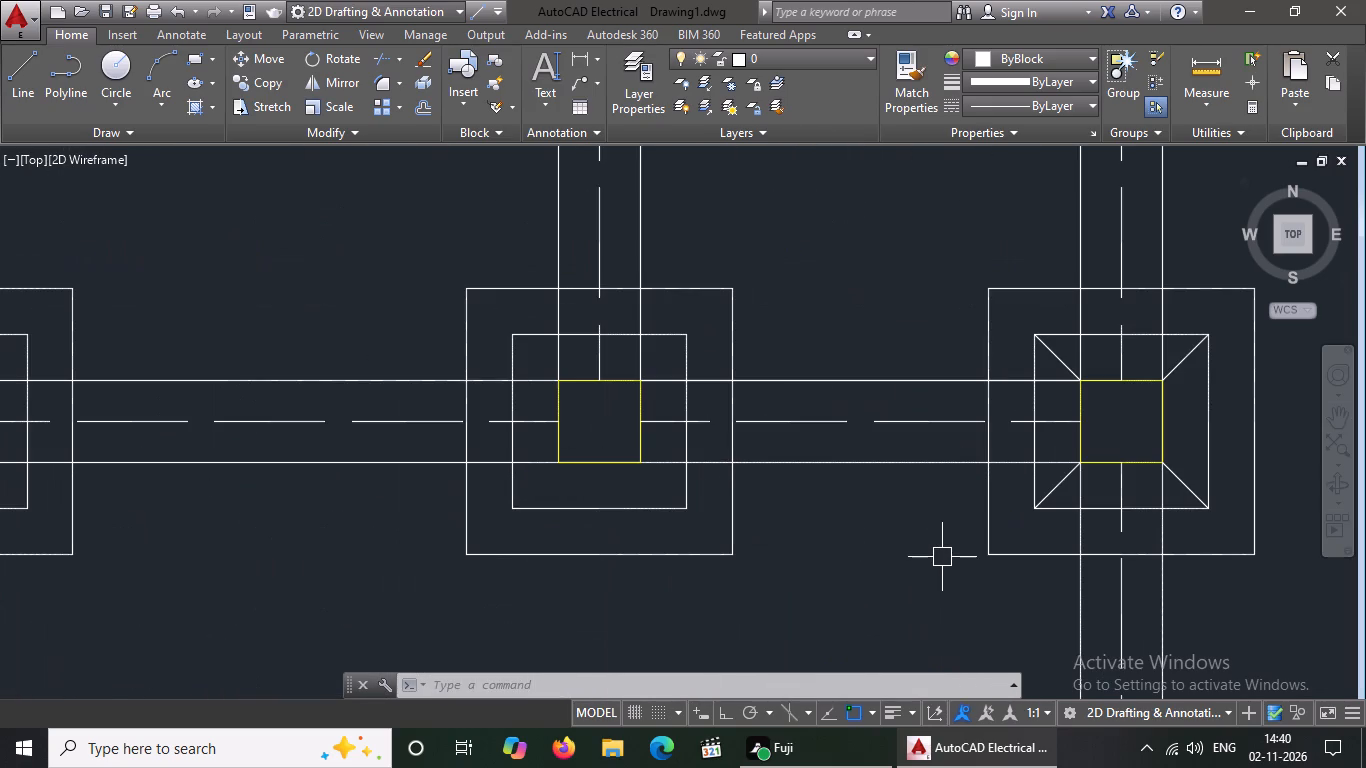
key(l)
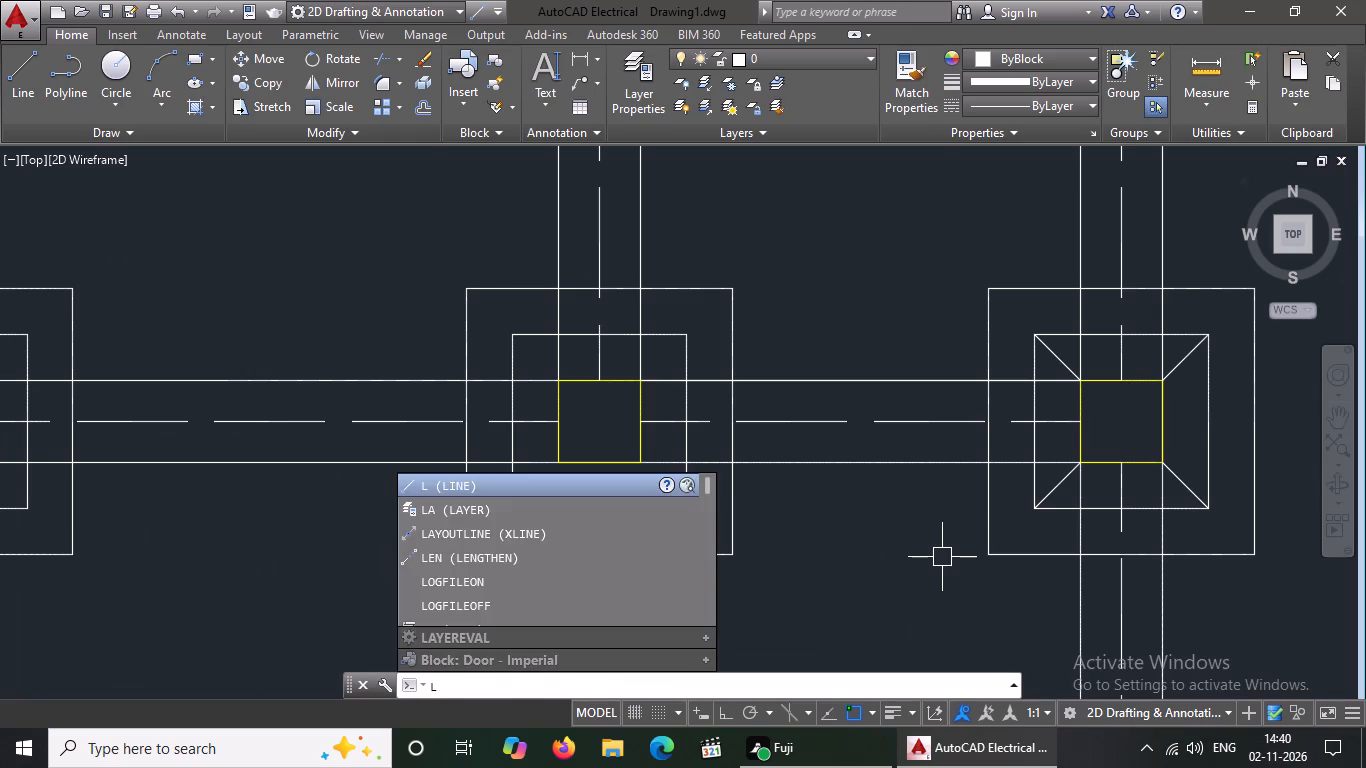
key(Return)
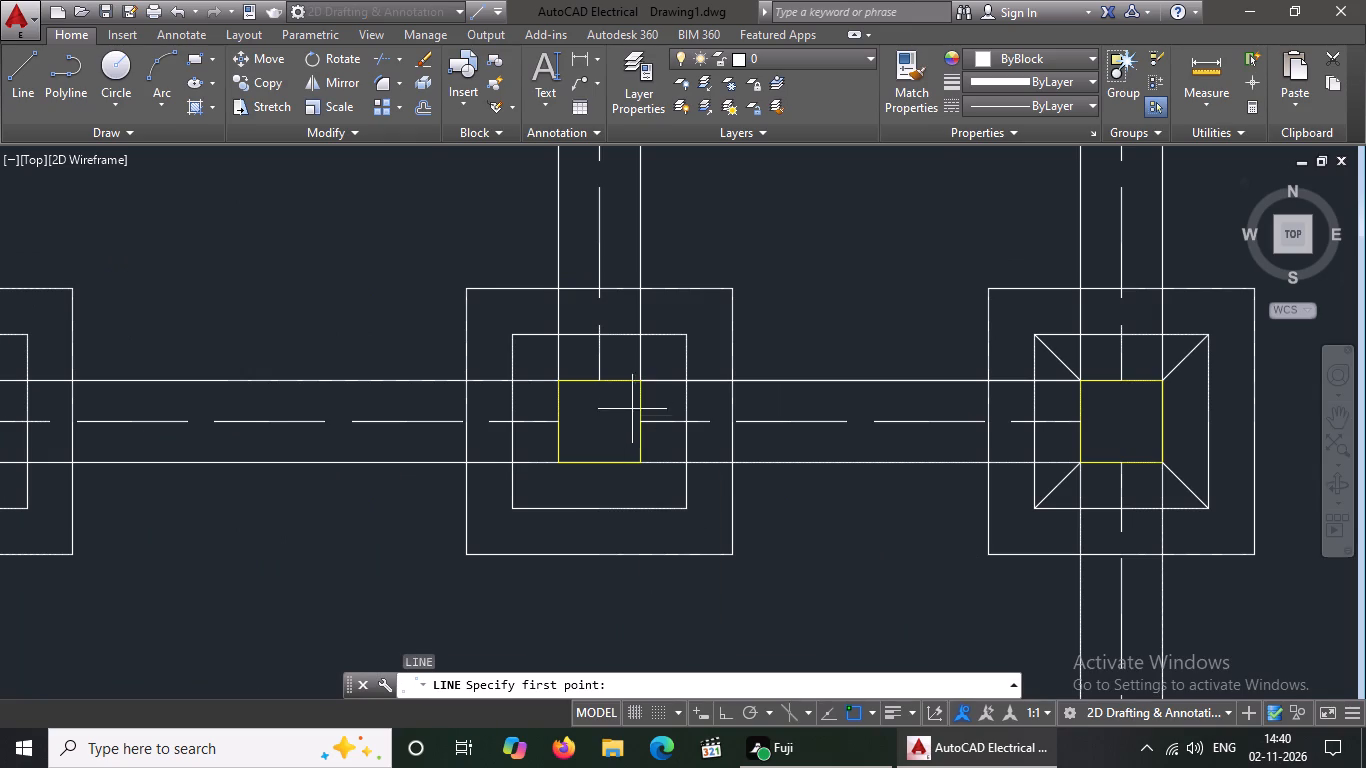
click(640, 383)
drag(682, 339, 693, 328)
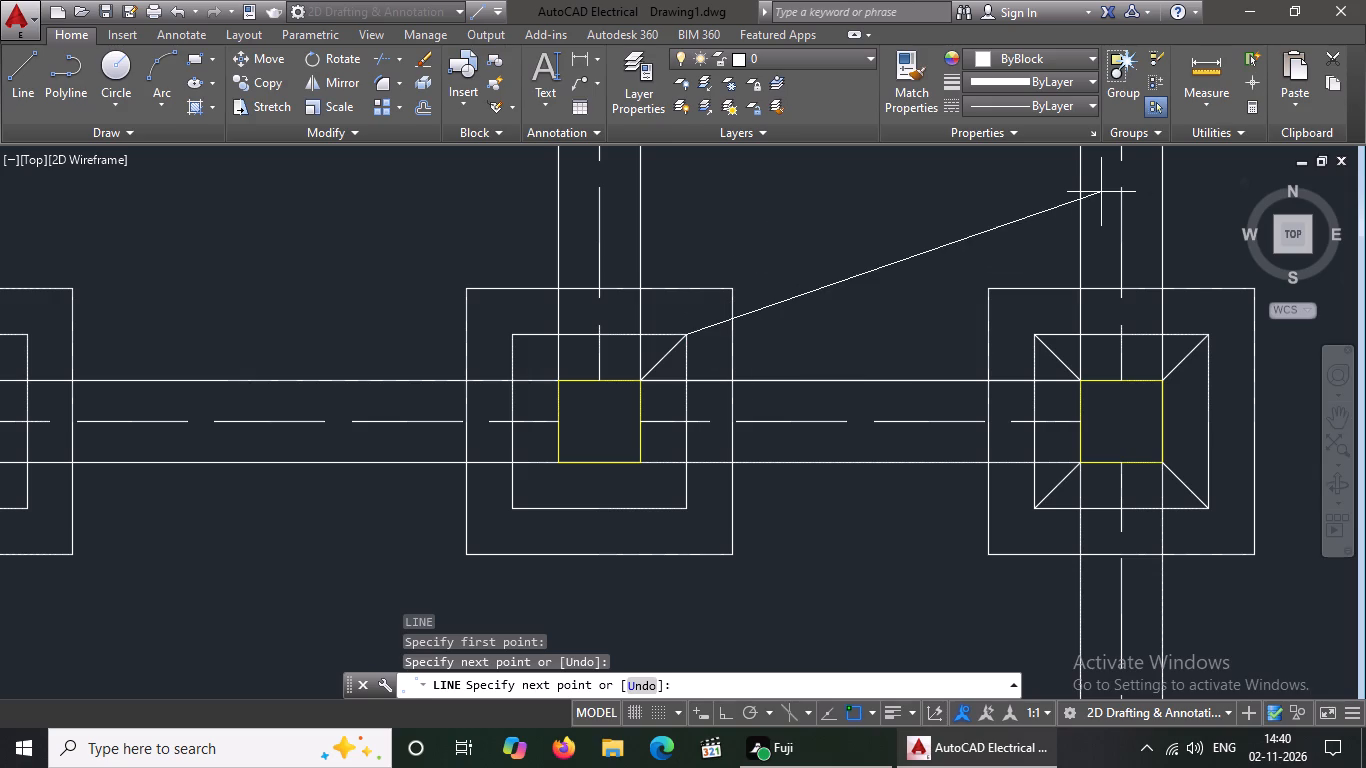
key(Return)
Draw diagonal lines joining the inner footing square and column square at both west corners of the third row's second footing from the east.
key(l)
key(Return)
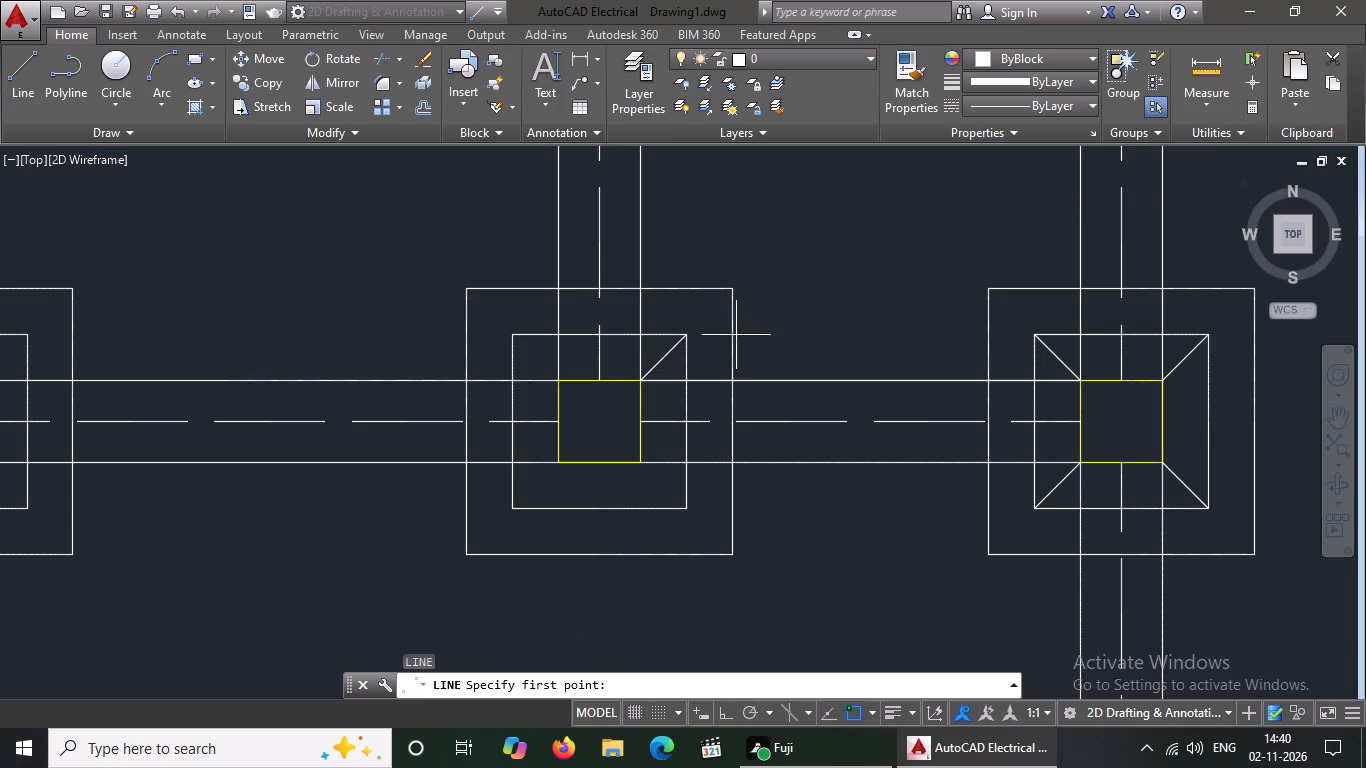
click(511, 335)
drag(559, 382, 570, 396)
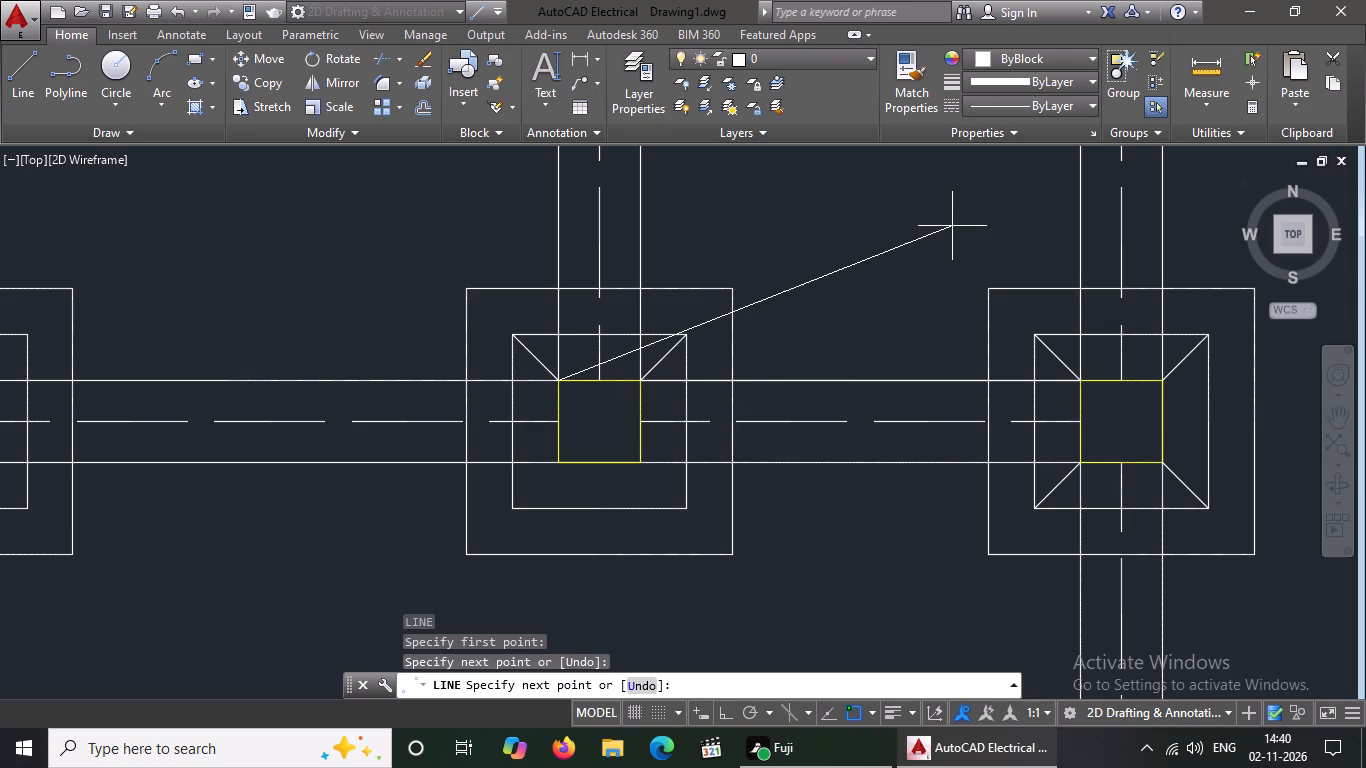
key(Return)
key(l)
key(Return)
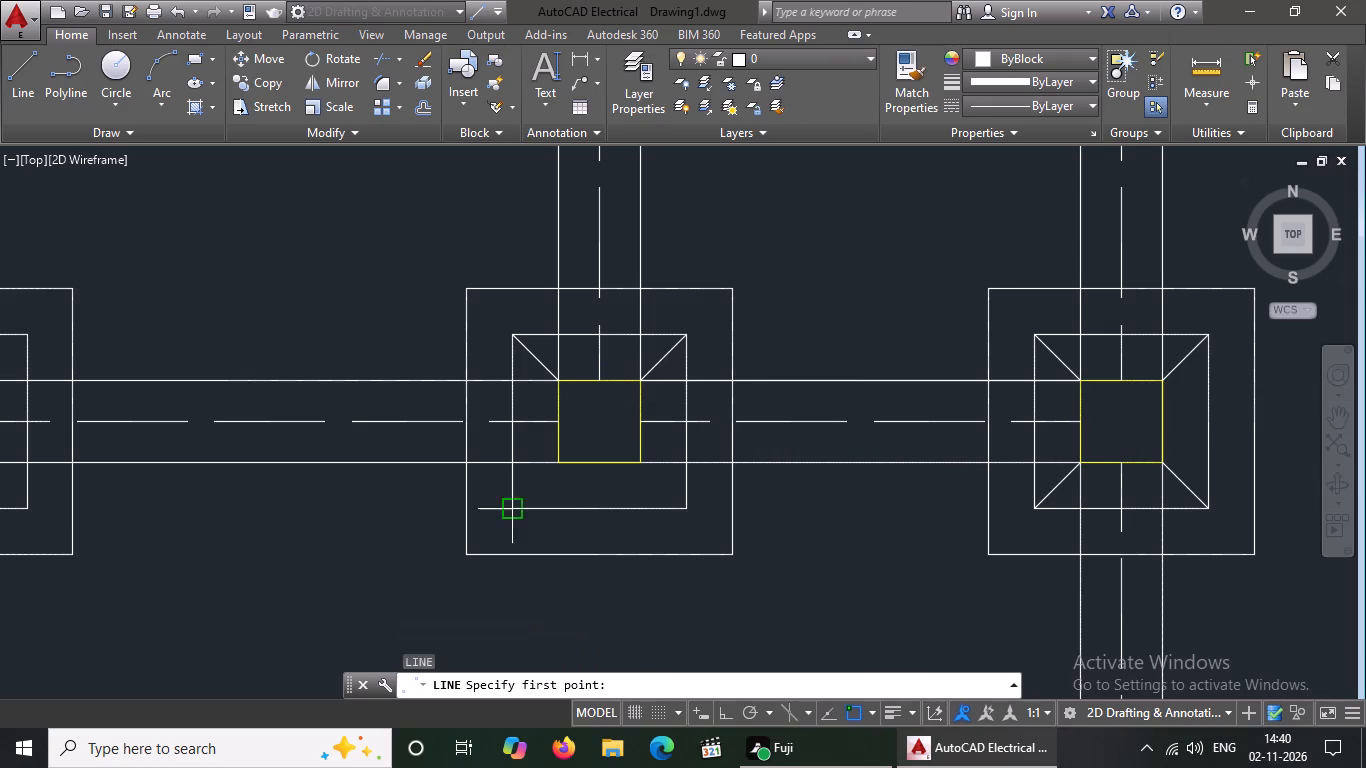
click(558, 460)
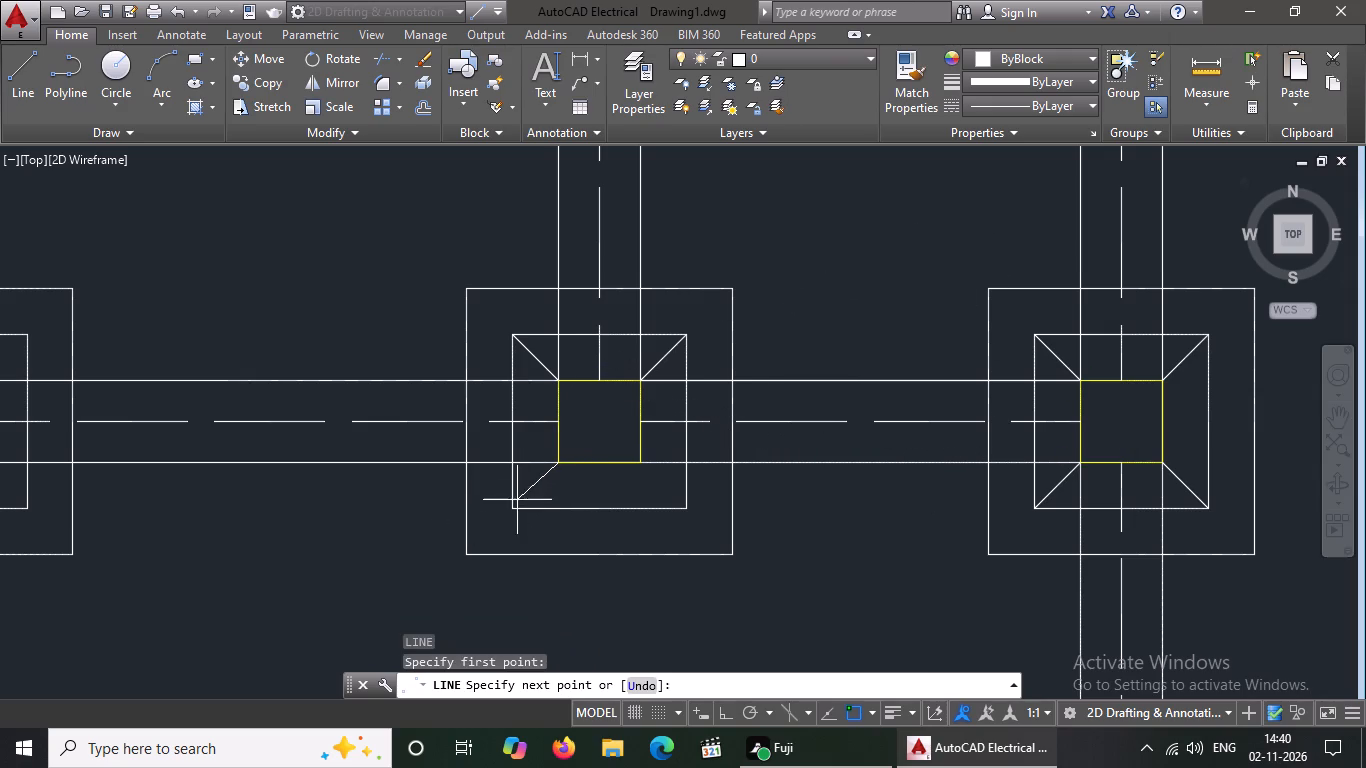
drag(511, 511, 472, 520)
key(Return)
Draw a diagonal line from the column square to the inner footing square at the southeast corner of that footing.
key(l)
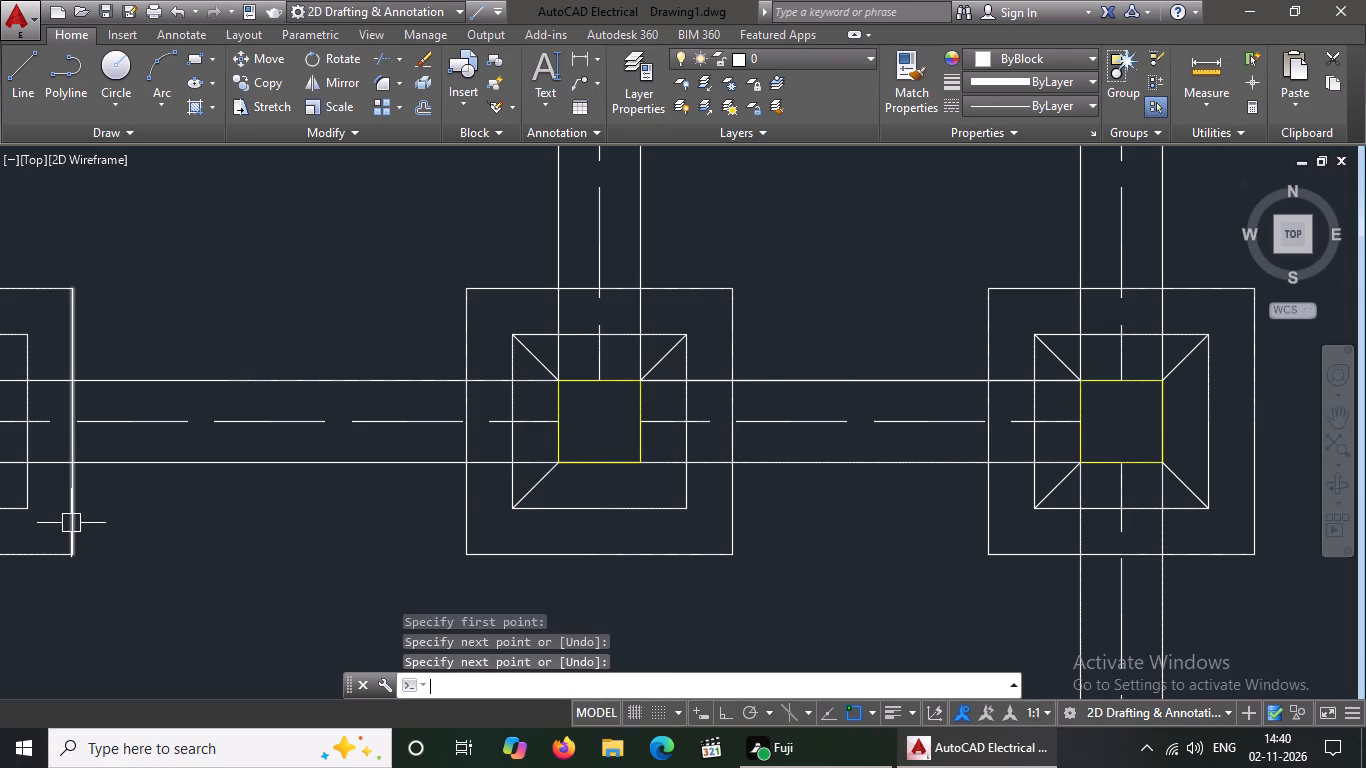
key(Return)
click(641, 464)
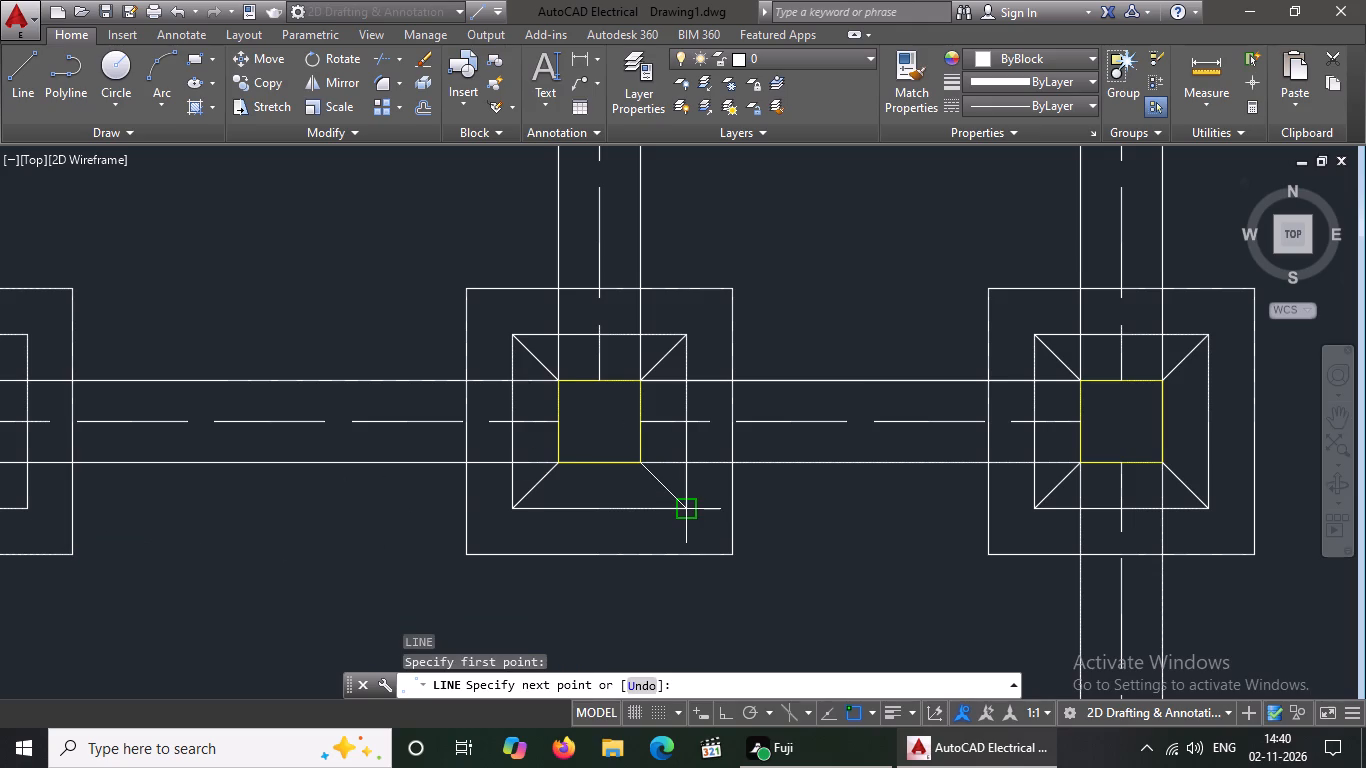
drag(683, 506, 692, 503)
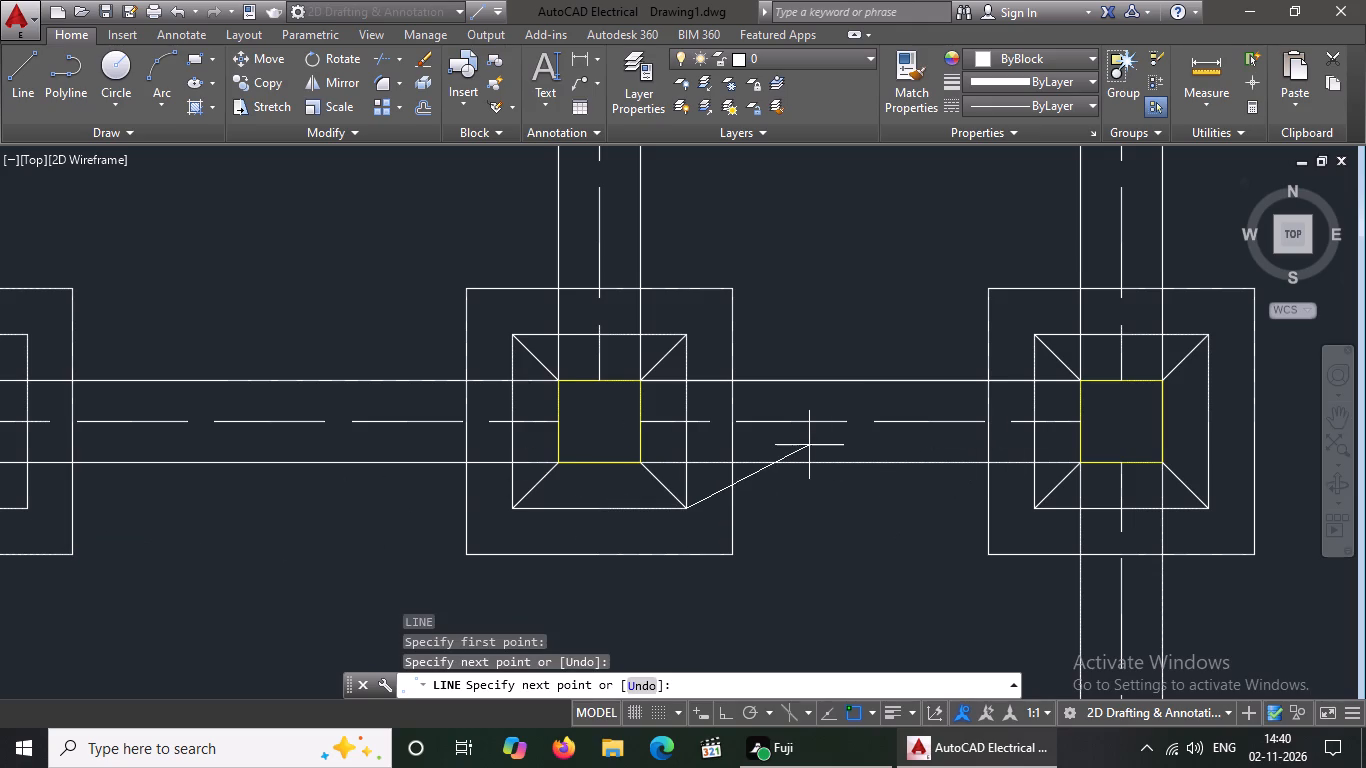
key(Return)
Draw diagonal lines joining the column square and inner footing square at both north corners of the third row's third footing from the east.
key(l)
key(Return)
scroll(808, 446, down, 3)
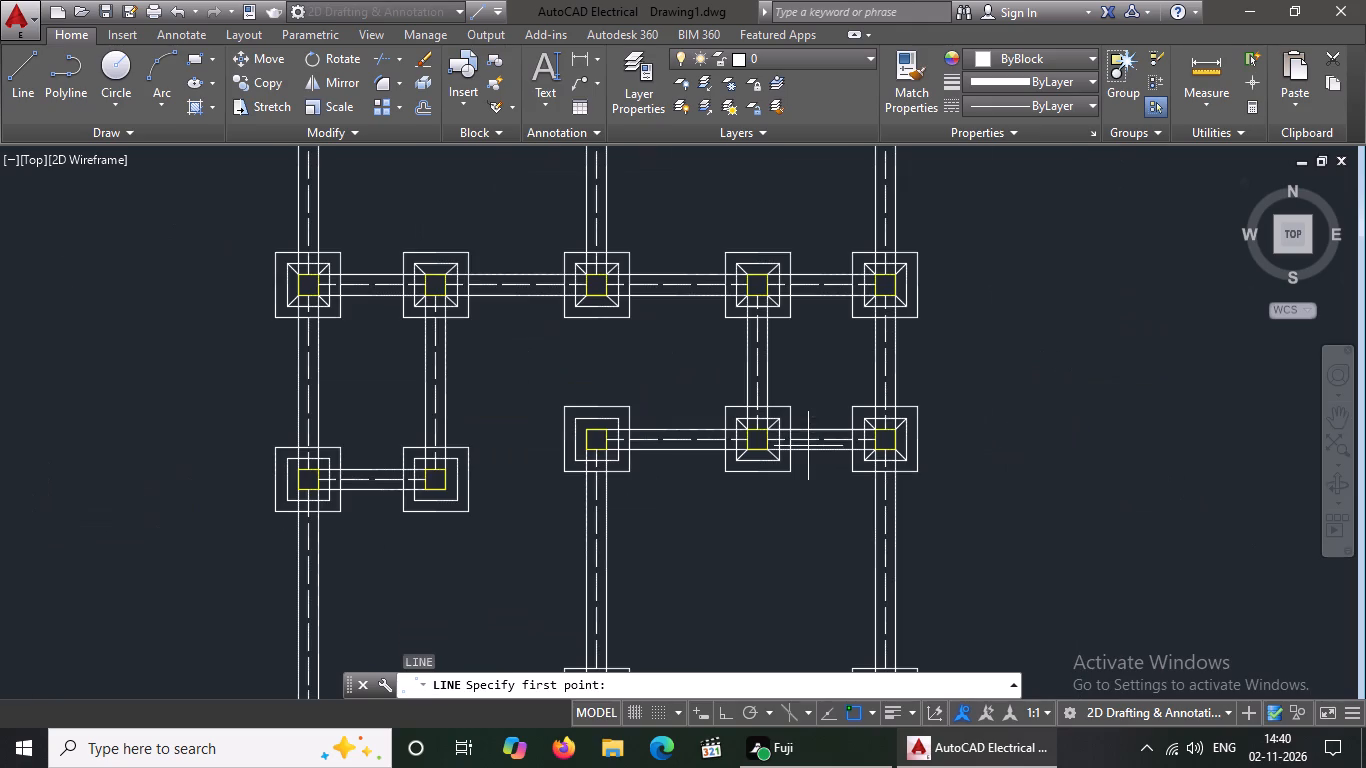
scroll(584, 430, up, 3)
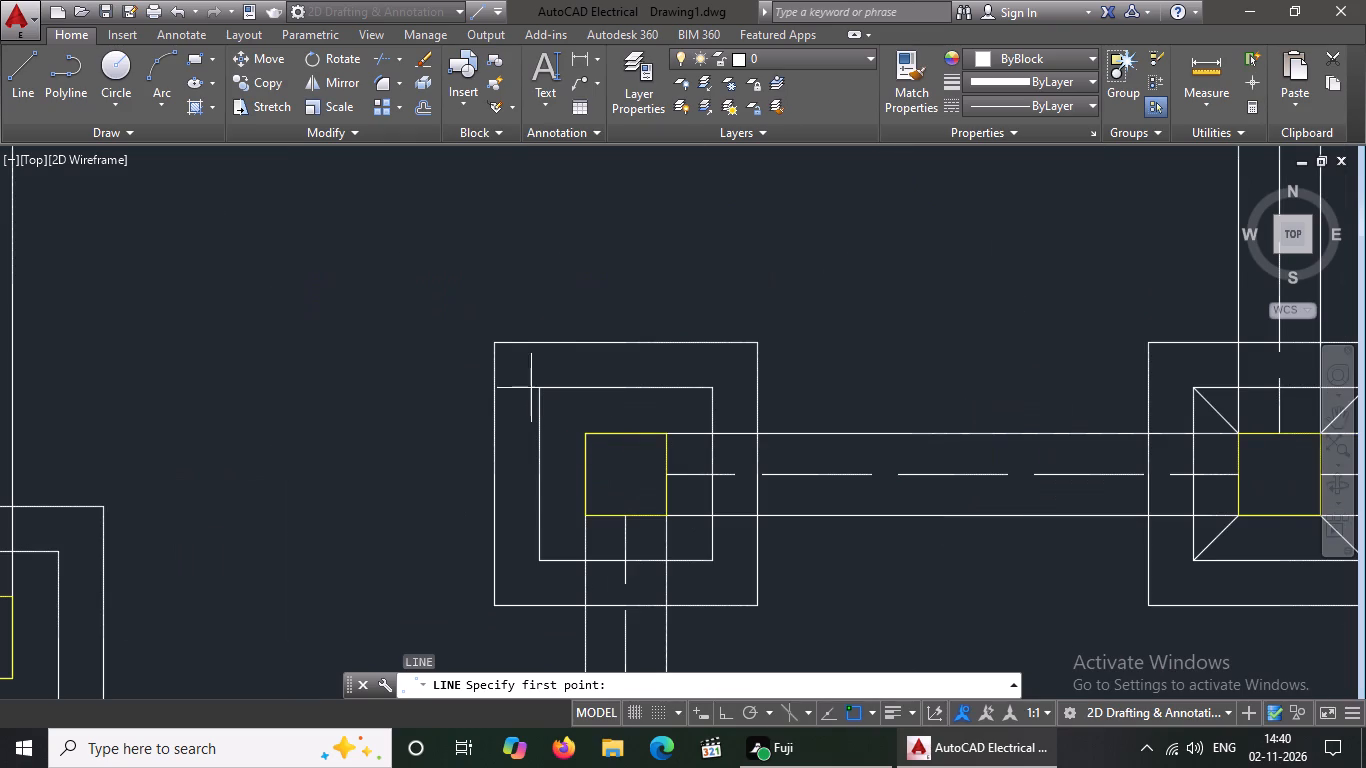
drag(543, 386, 552, 398)
drag(590, 437, 608, 415)
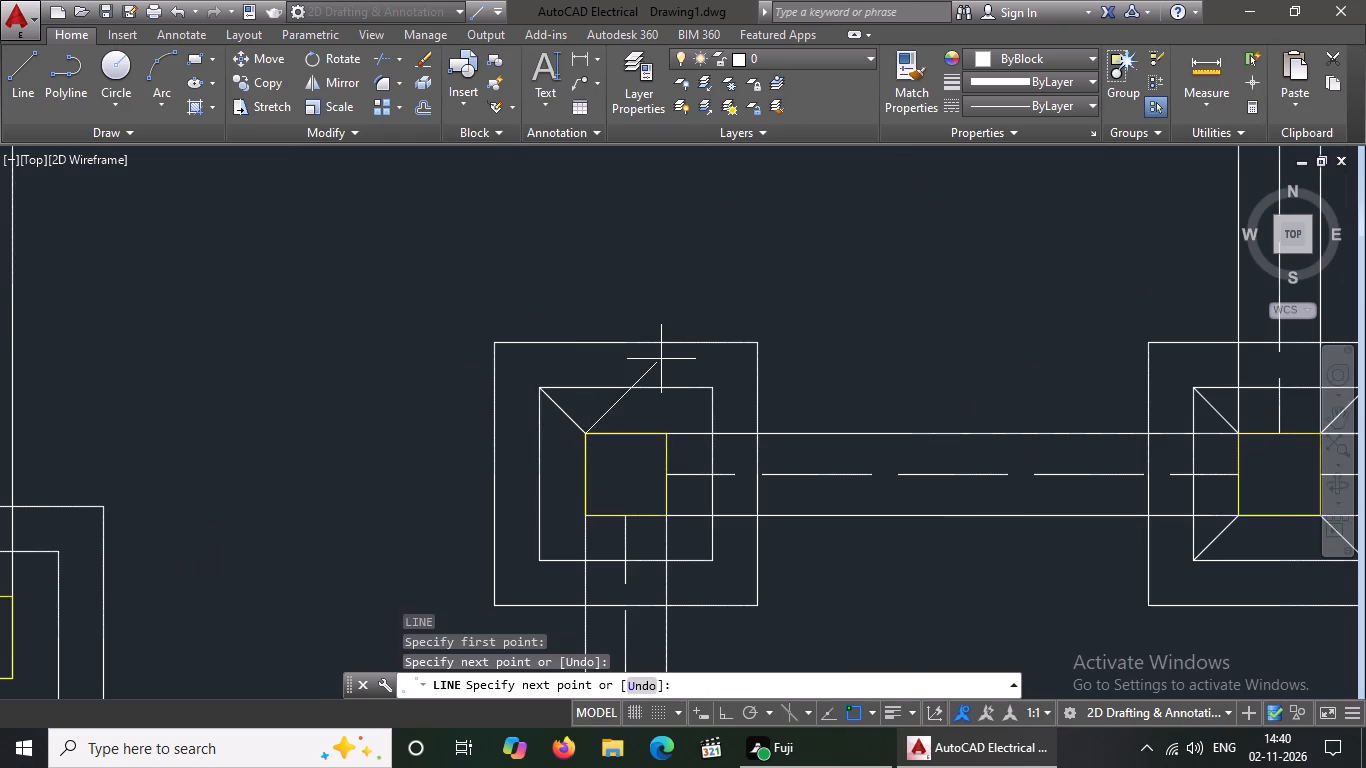
key(Return)
key(l)
key(Return)
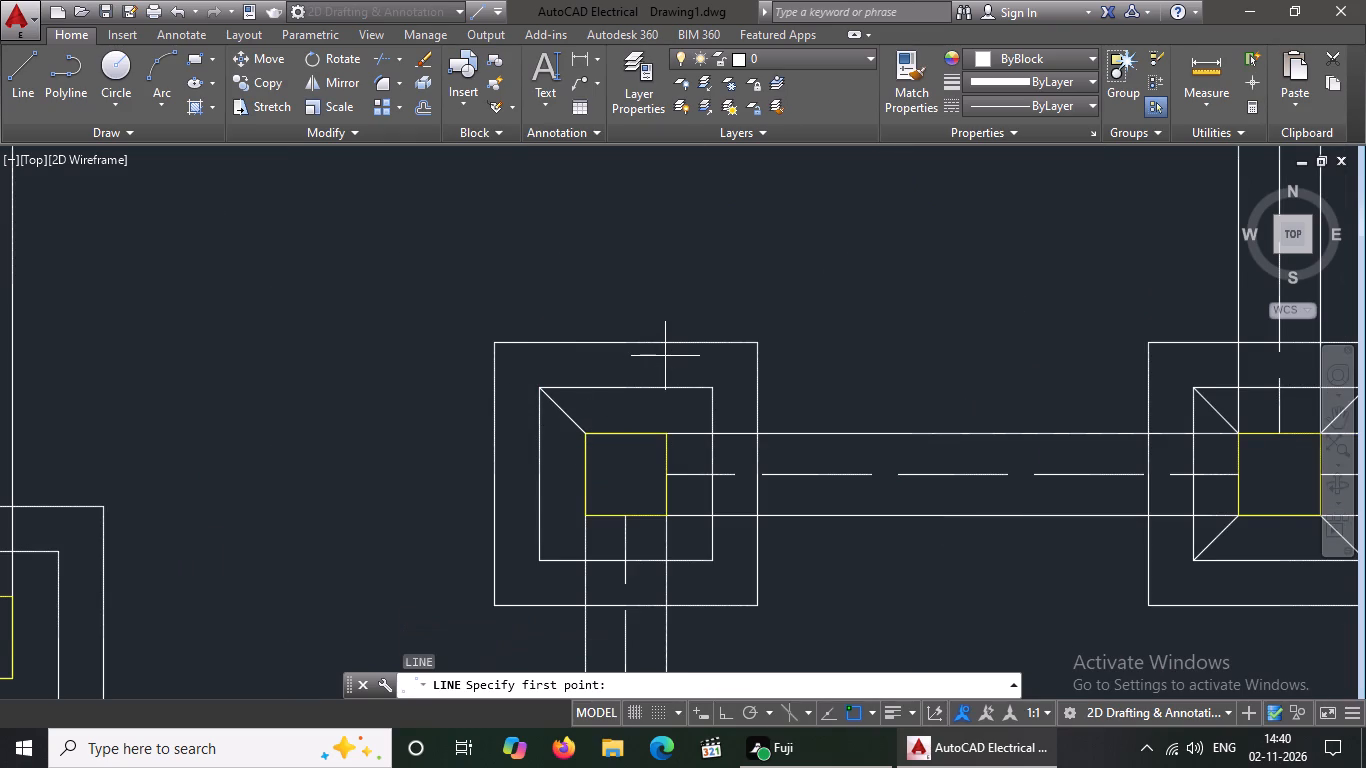
click(664, 432)
click(718, 391)
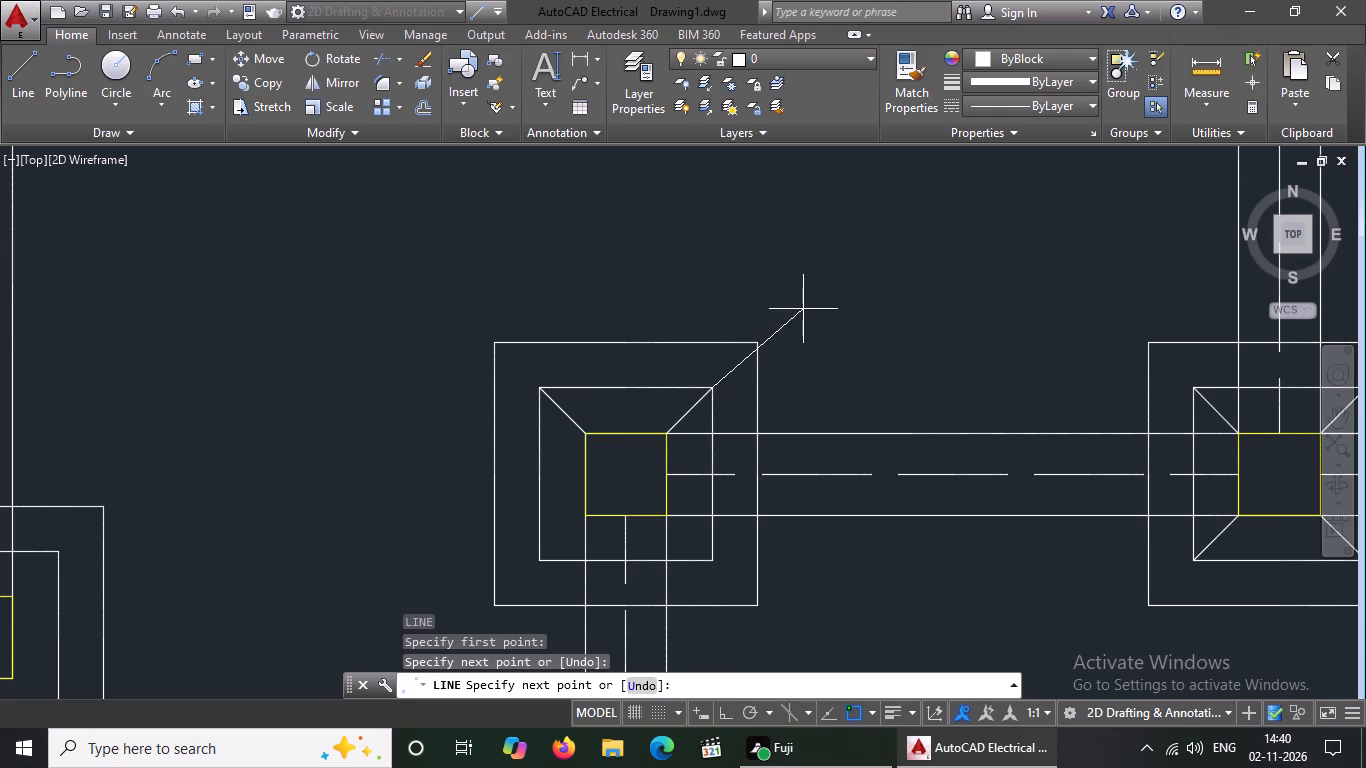
key(Return)
Draw a diagonal line from the inner footing square to the column square at the southwest corner of the third row's third footing from the east.
key(l)
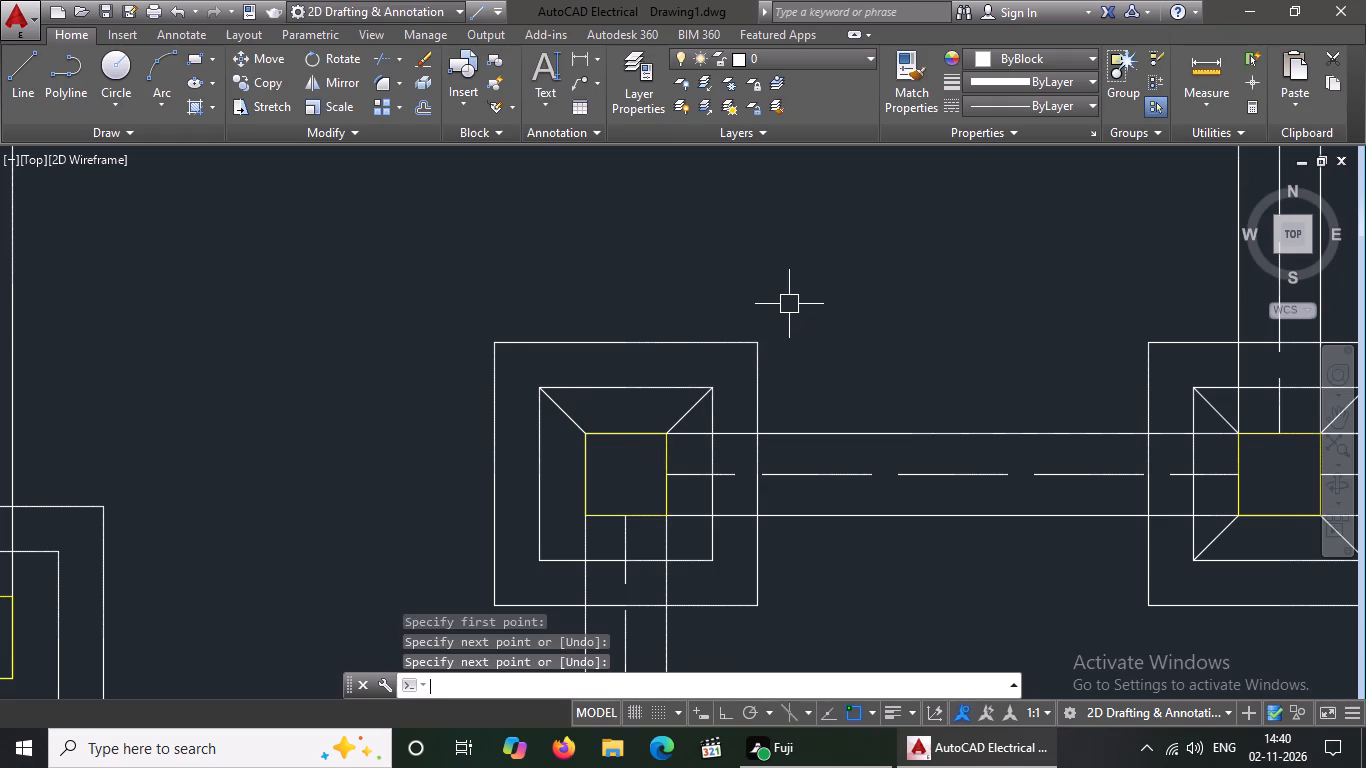
key(Return)
click(543, 555)
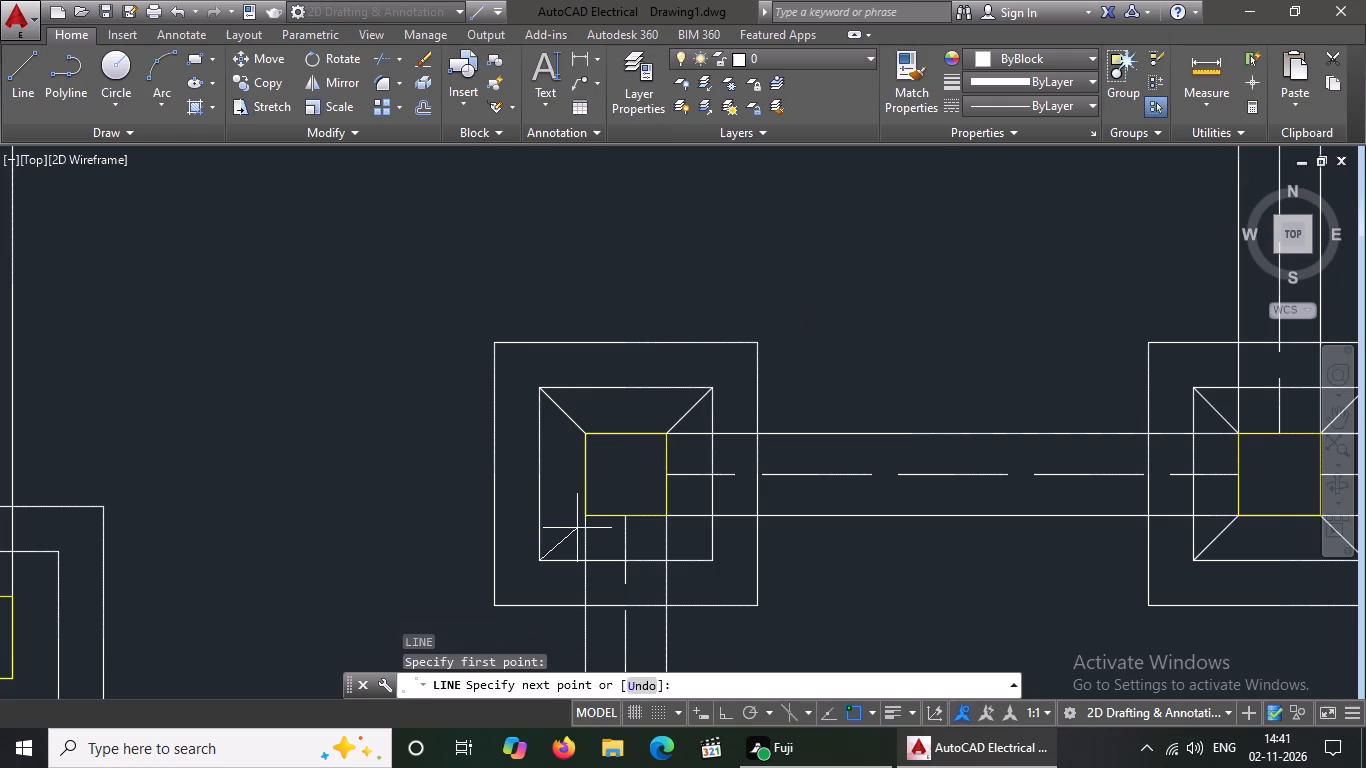
click(590, 513)
key(Return)
Draw a diagonal line joining the column square and inner footing square at the southeast corner of the third row's third footing from the east.
key(l)
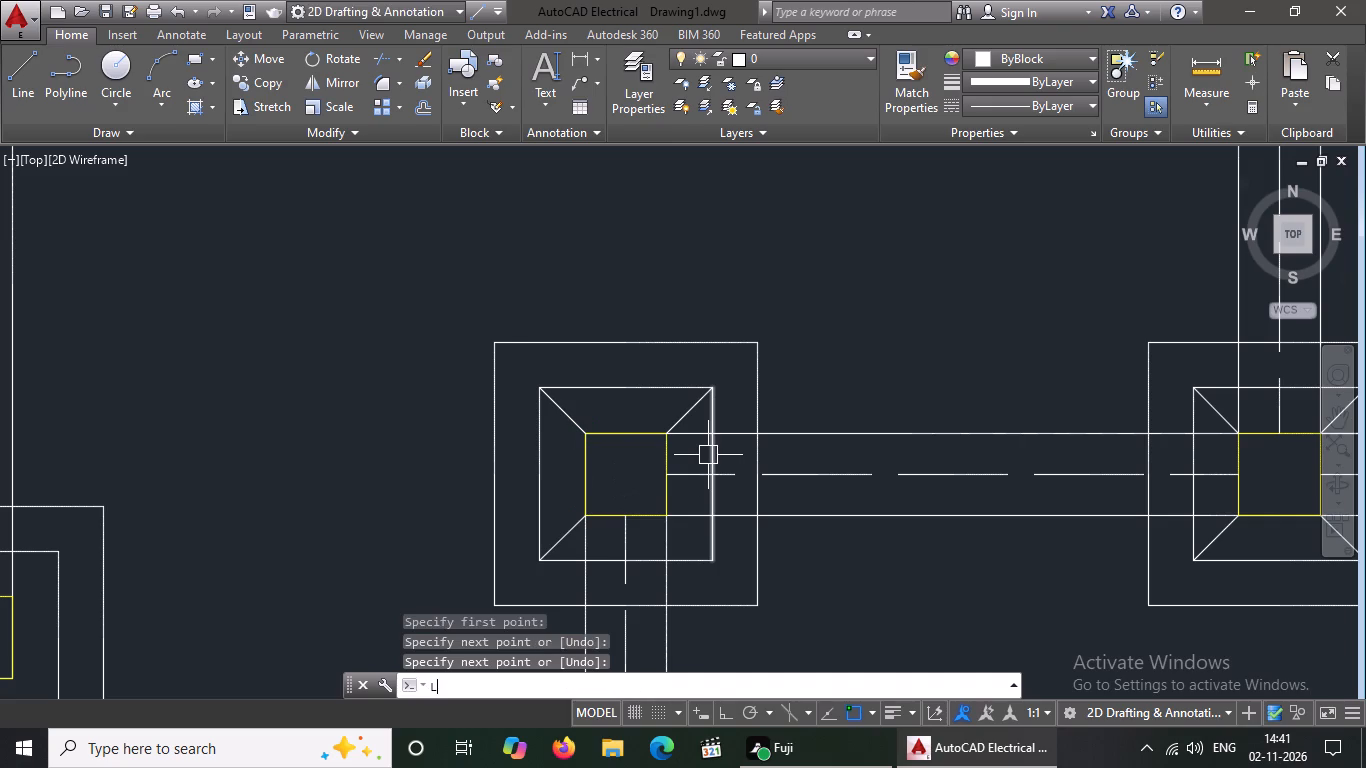
key(Return)
scroll(606, 265, down, 1)
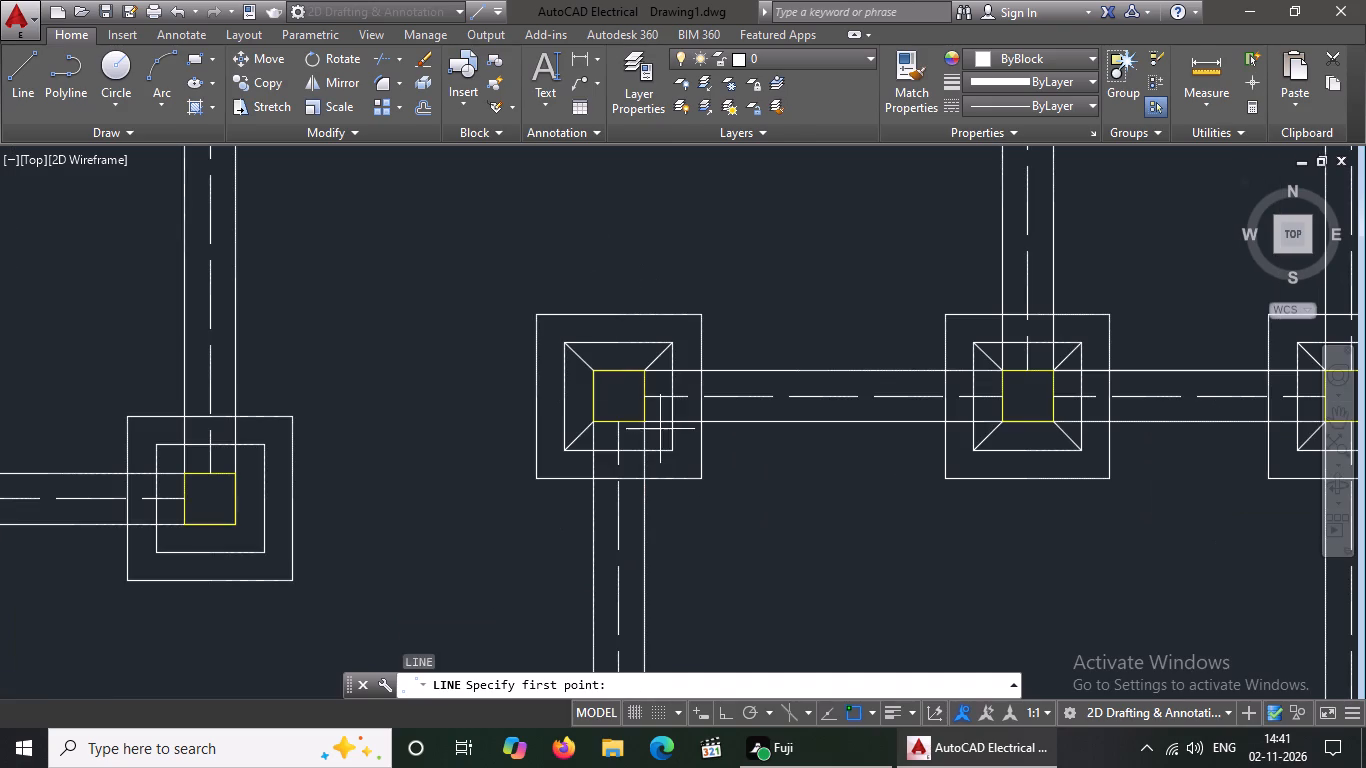
scroll(660, 429, up, 2)
click(605, 406)
drag(683, 485, 724, 481)
key(Return)
Draw diagonal lines joining the column and inner footing squares at both north corners of the west footing in the pair west of the third row.
key(l)
key(Return)
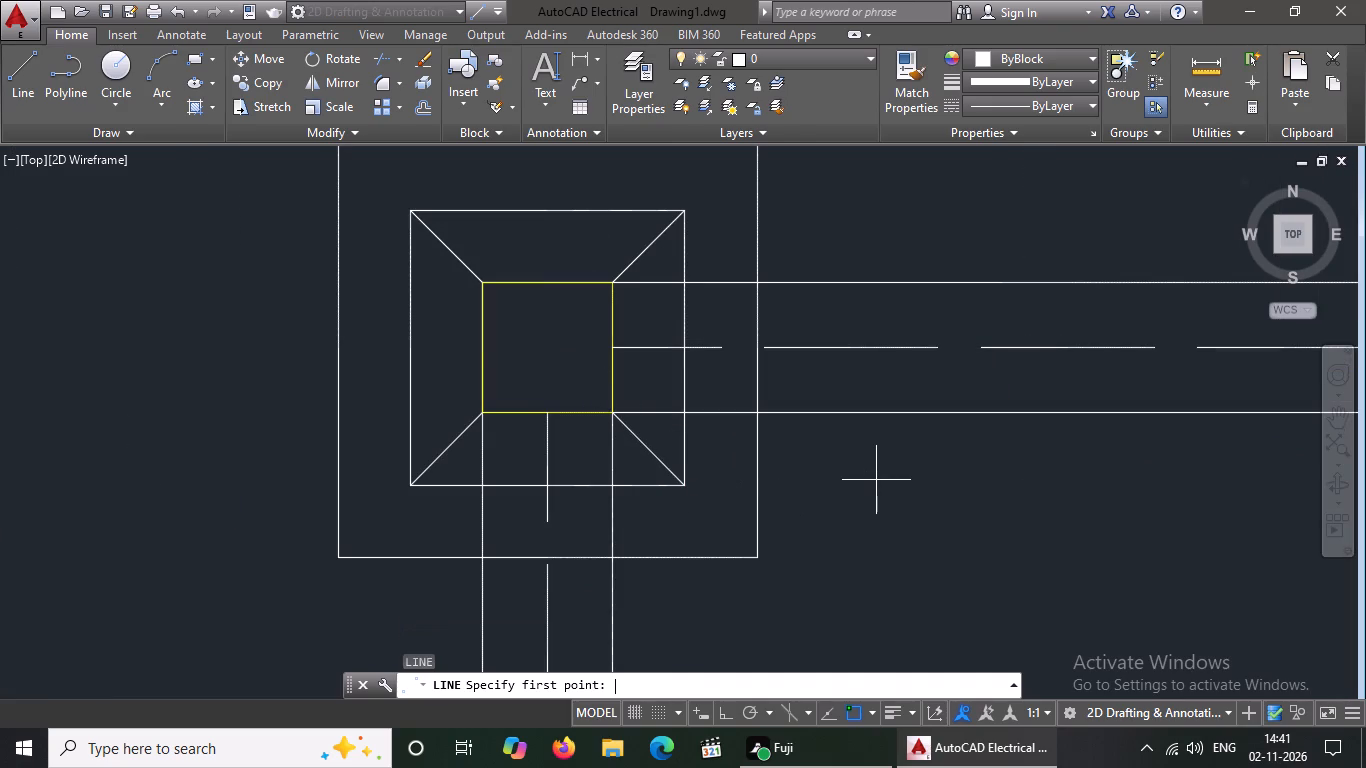
scroll(868, 470, up, 1)
scroll(652, 406, down, 5)
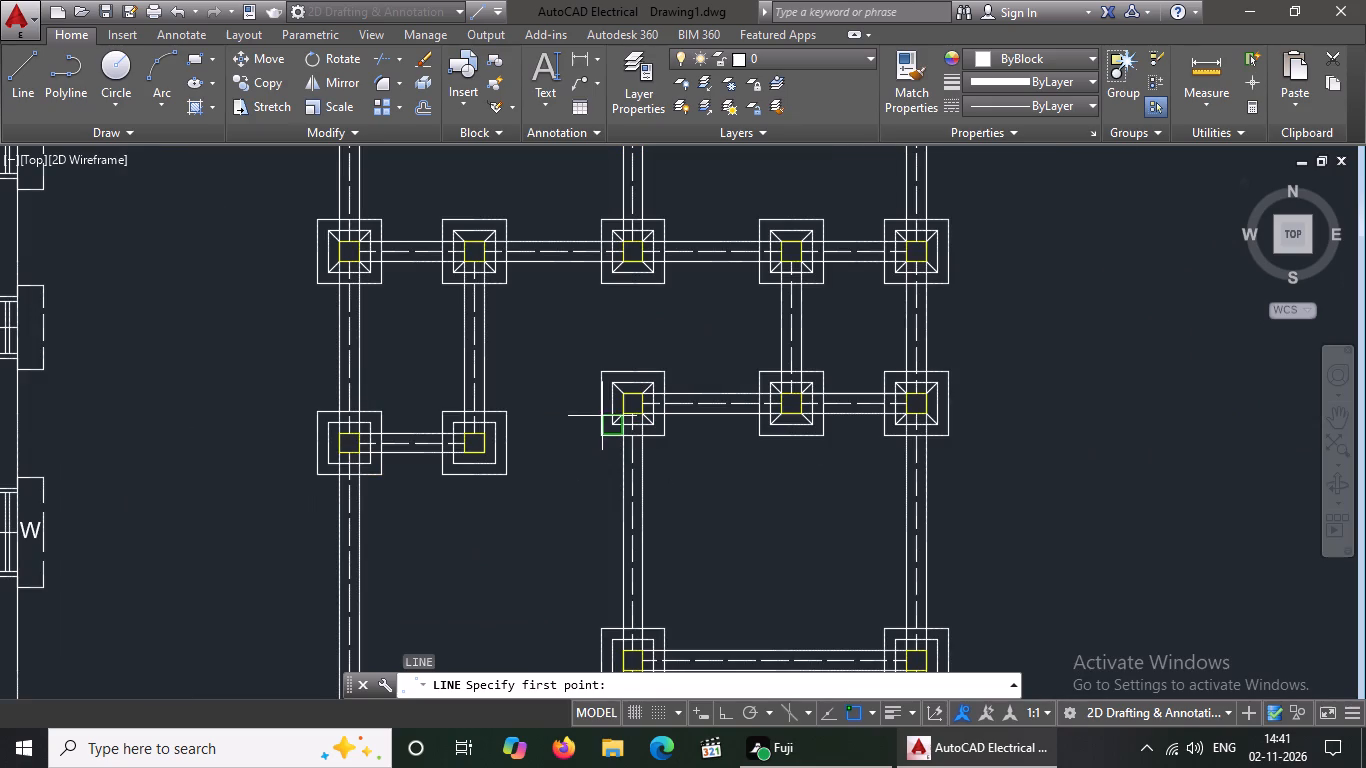
scroll(324, 456, up, 3)
click(455, 365)
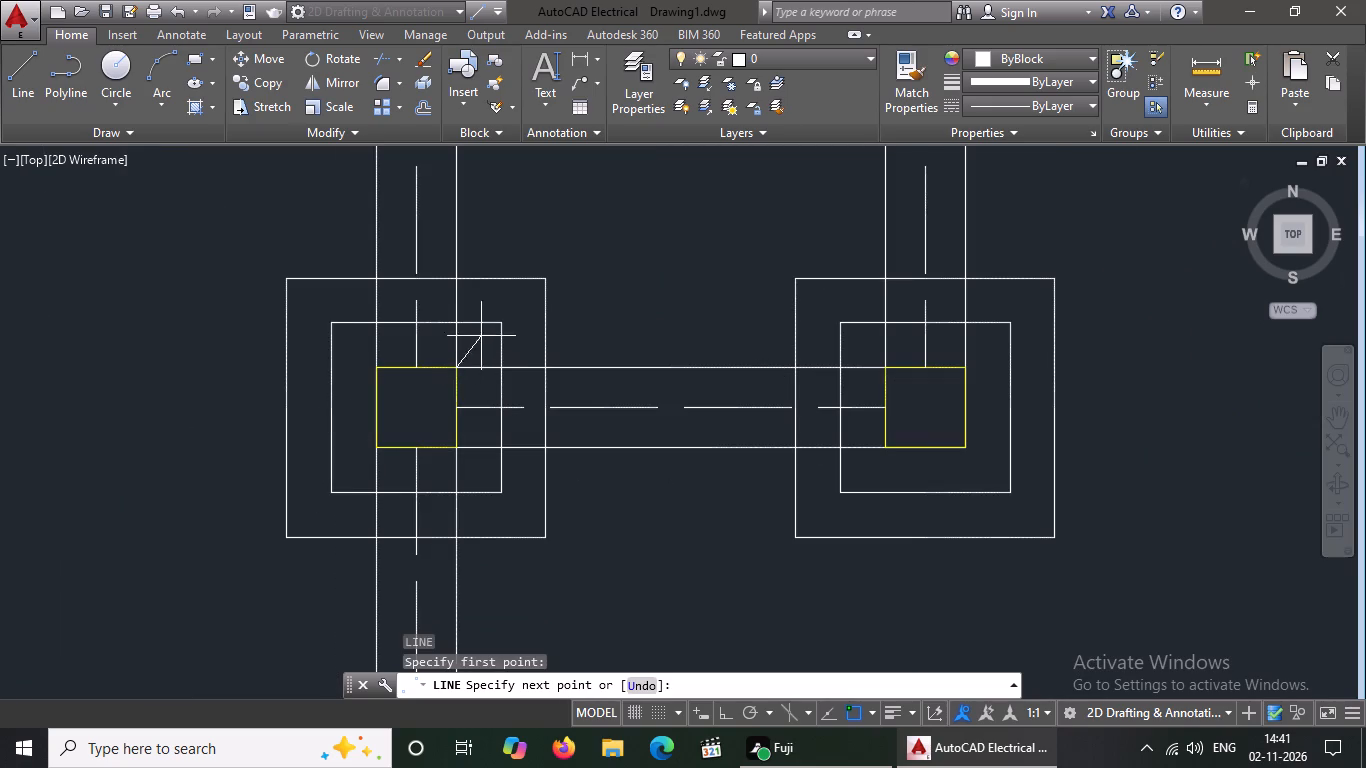
click(495, 330)
key(Return)
key(l)
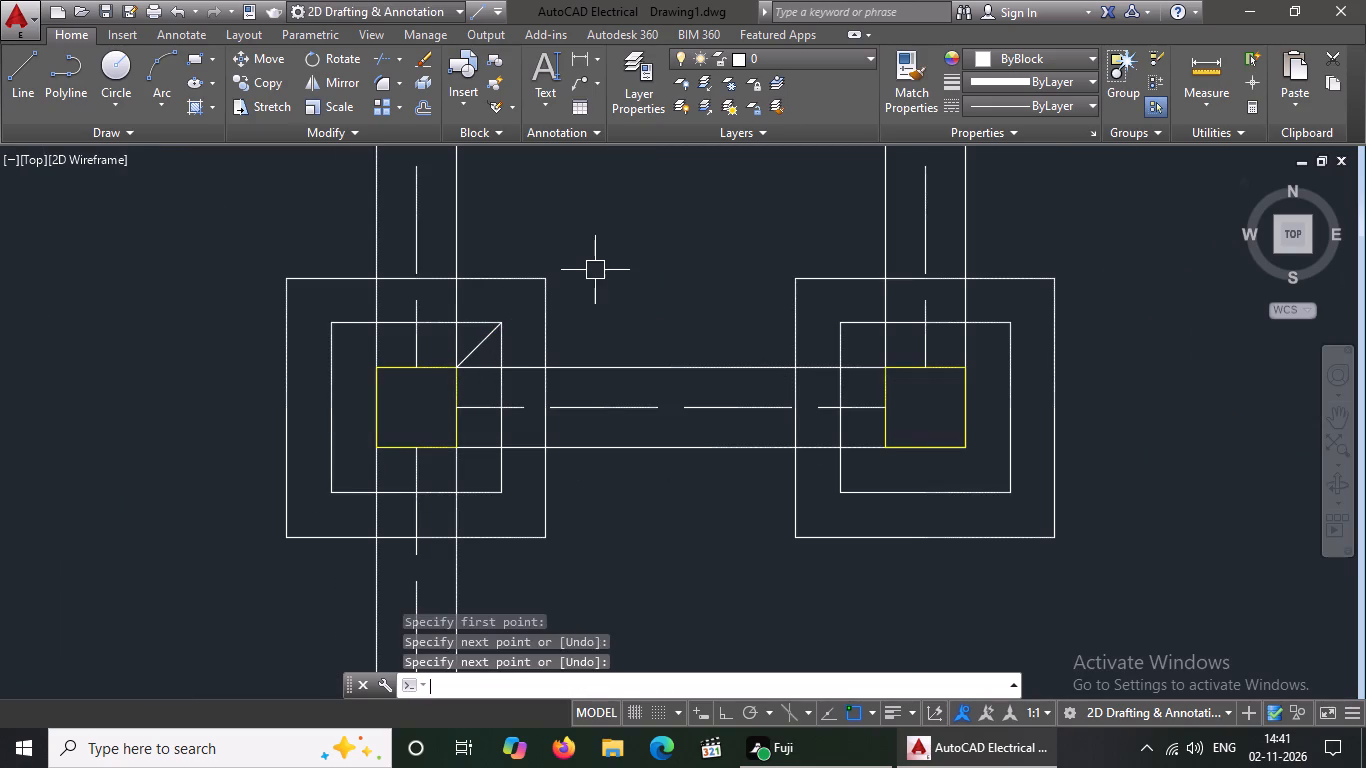
key(Return)
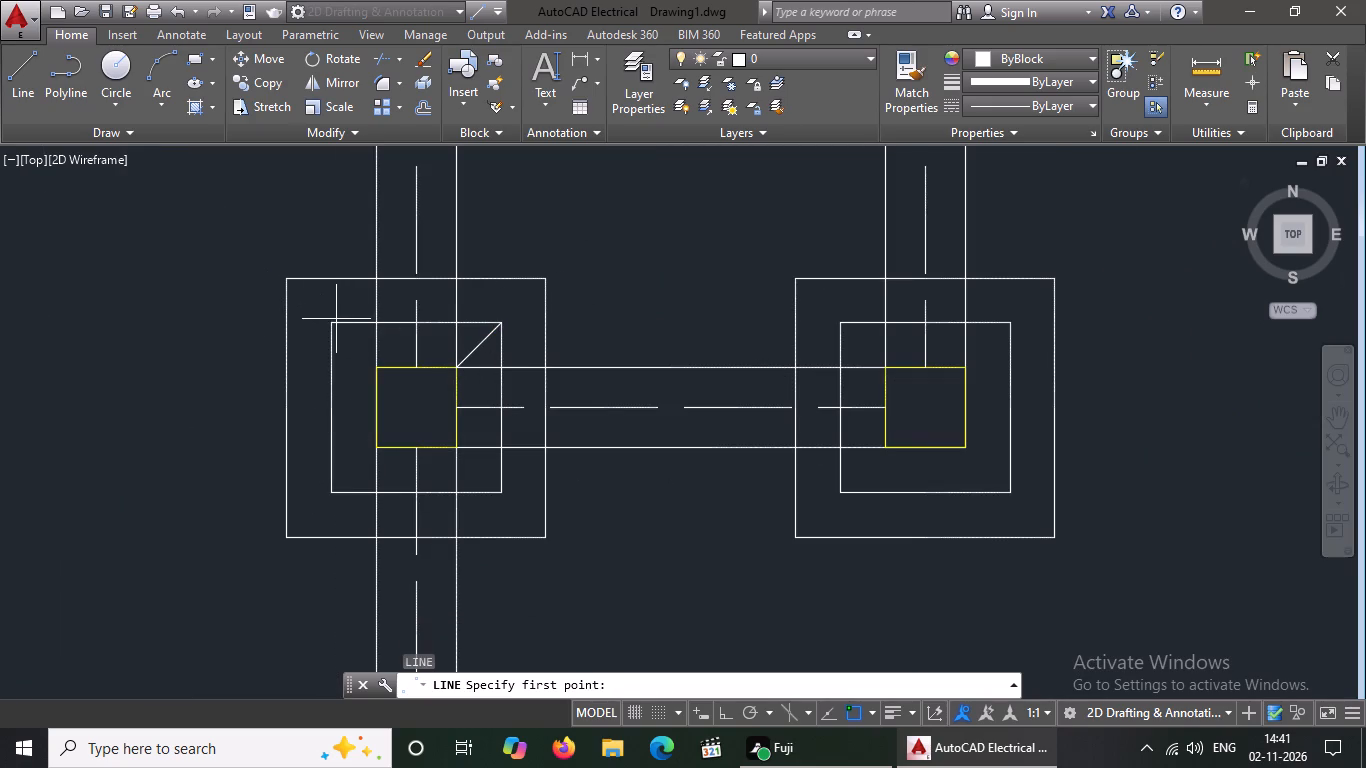
click(335, 322)
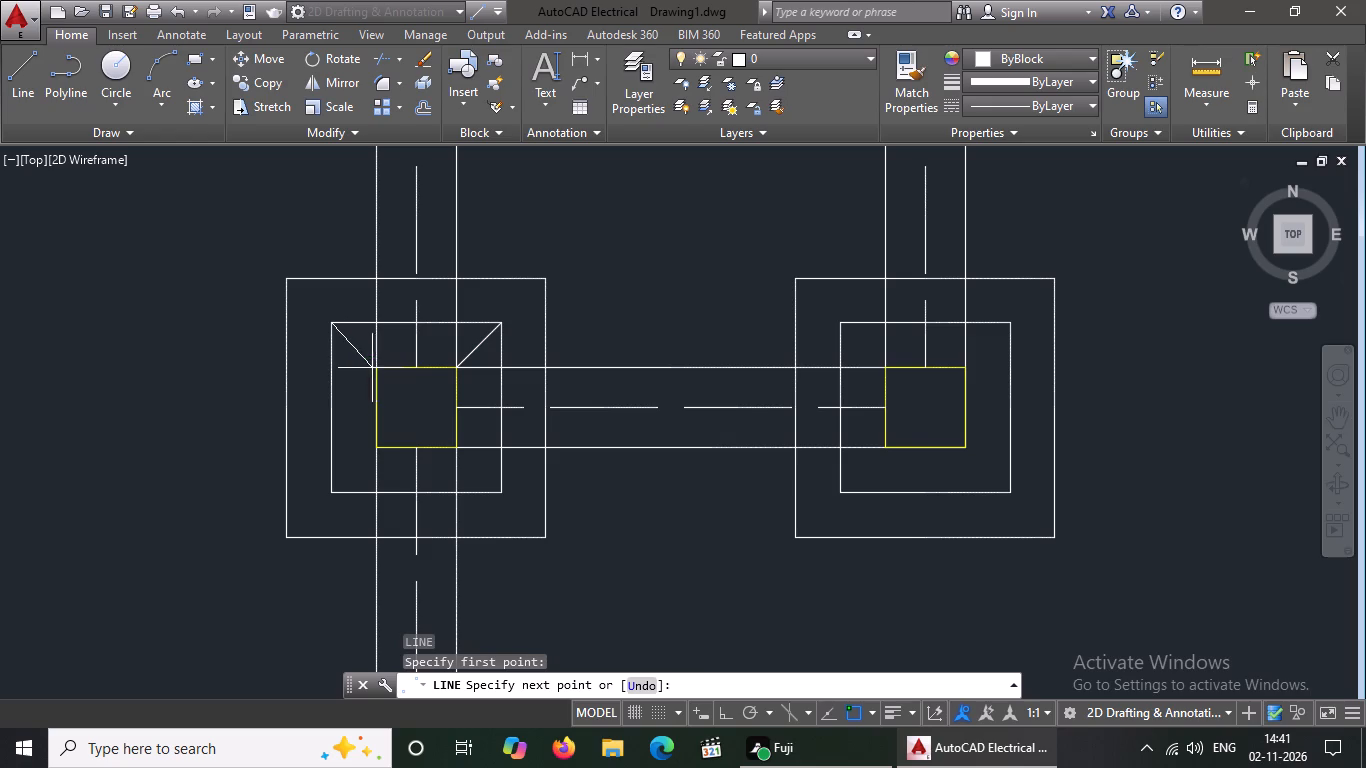
click(380, 369)
key(Return)
Draw diagonal lines from the column square to the inner footing square at both south corners of the pair's west footing.
key(l)
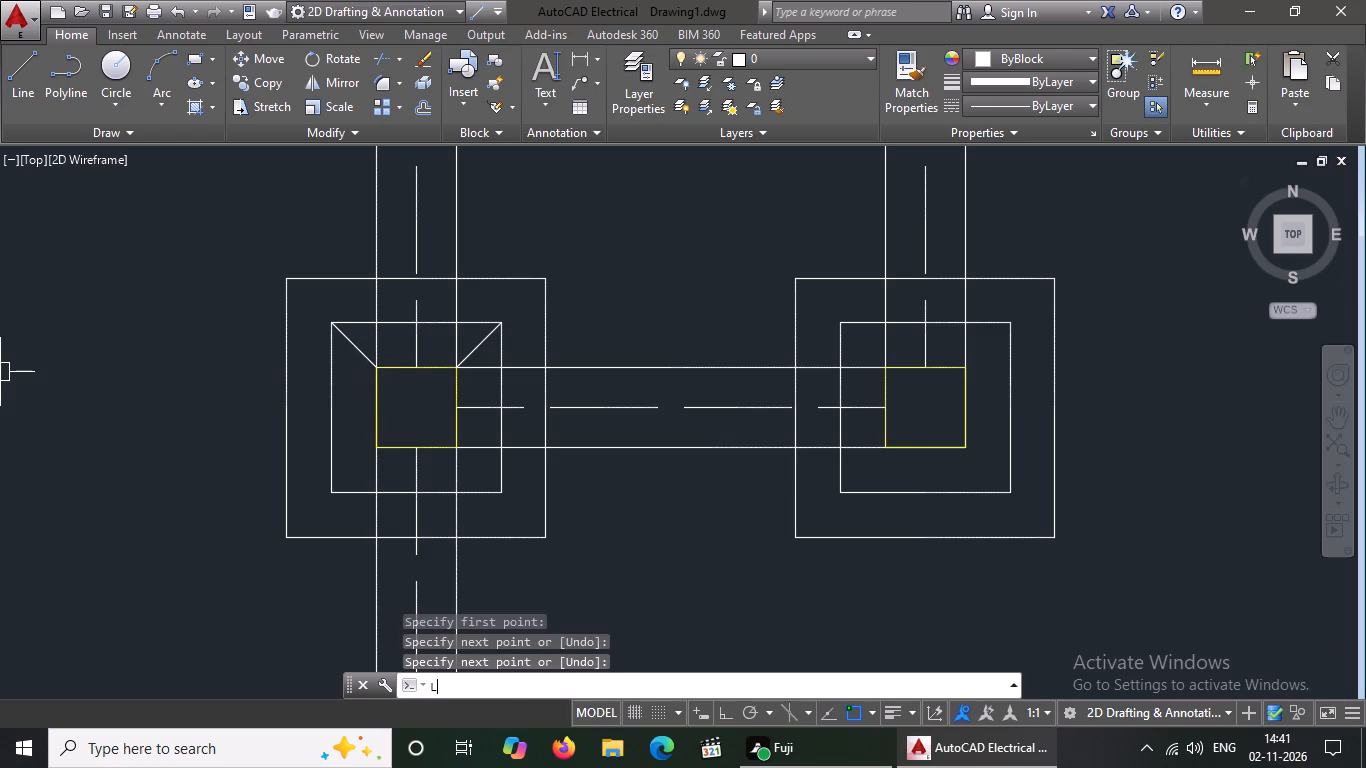
key(Return)
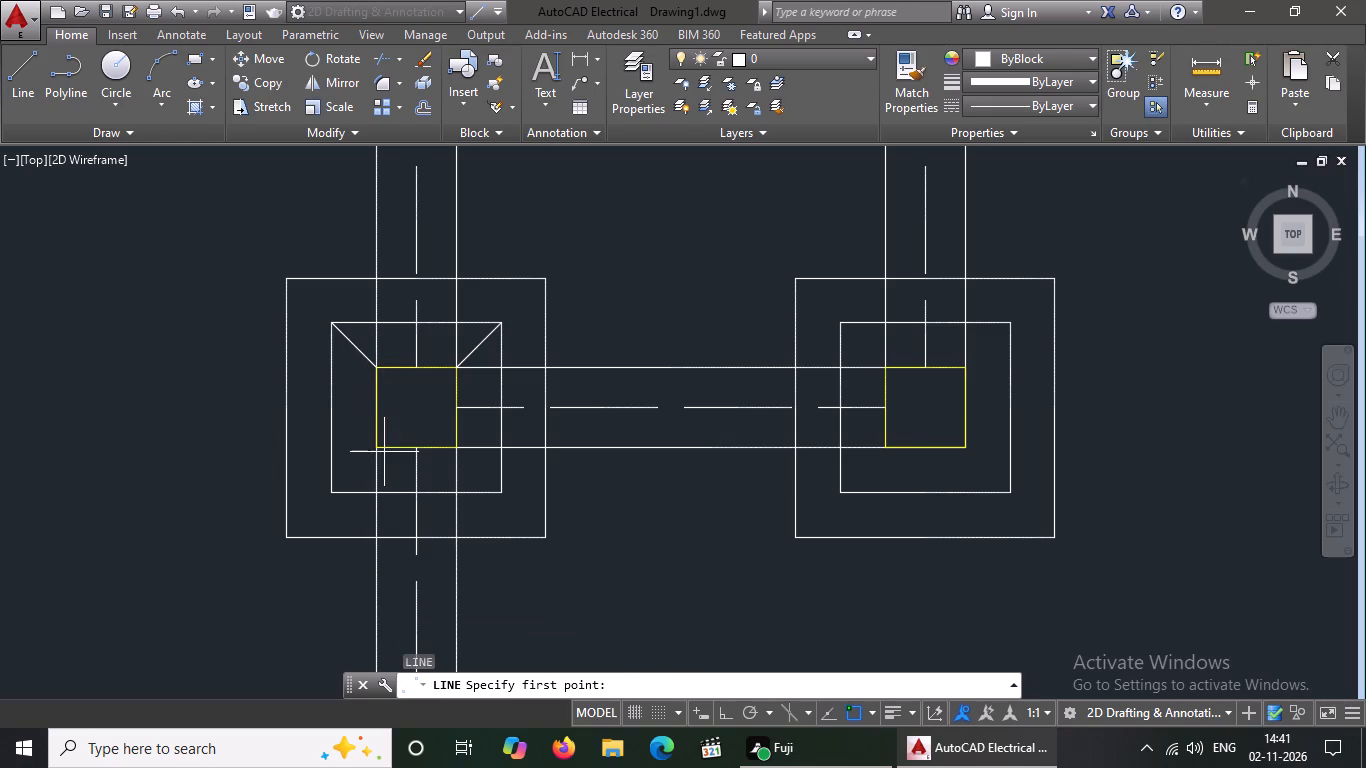
click(376, 447)
click(332, 497)
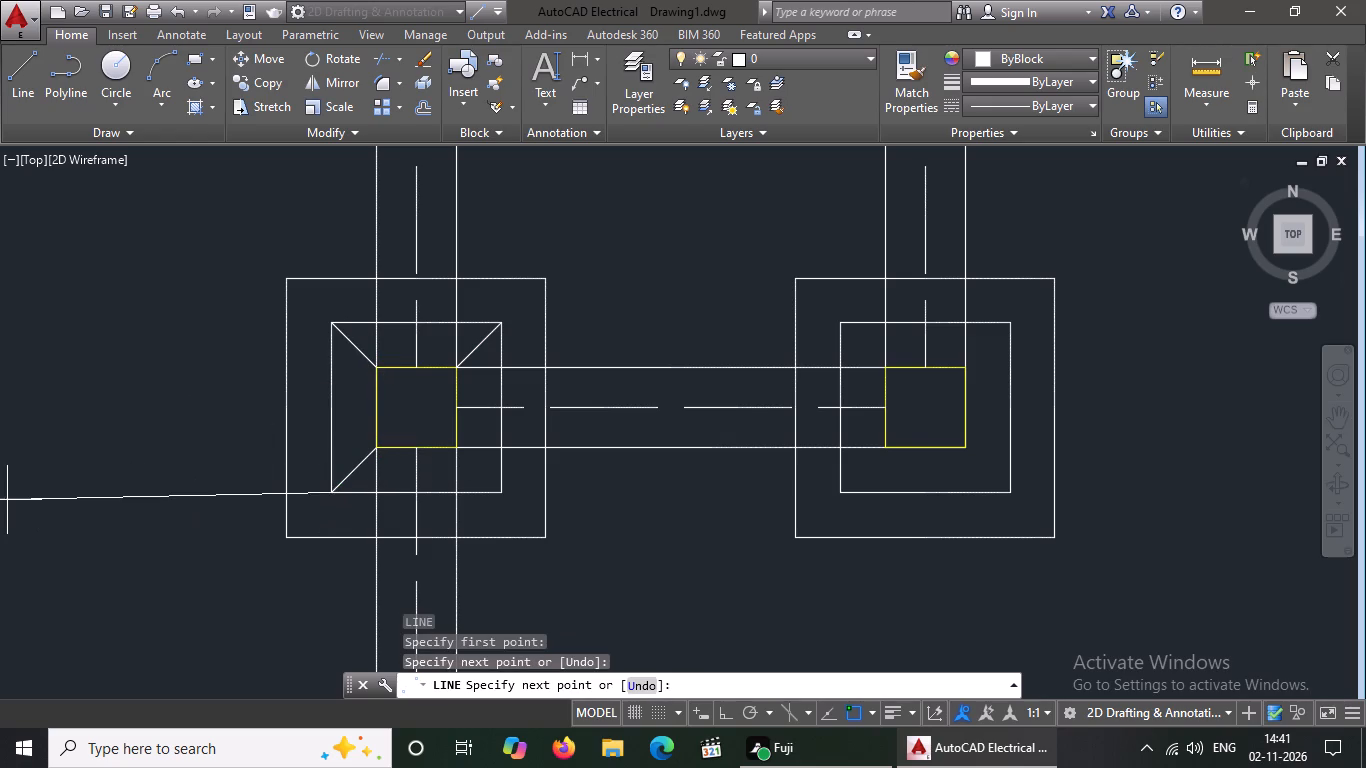
key(Return)
key(l)
key(Return)
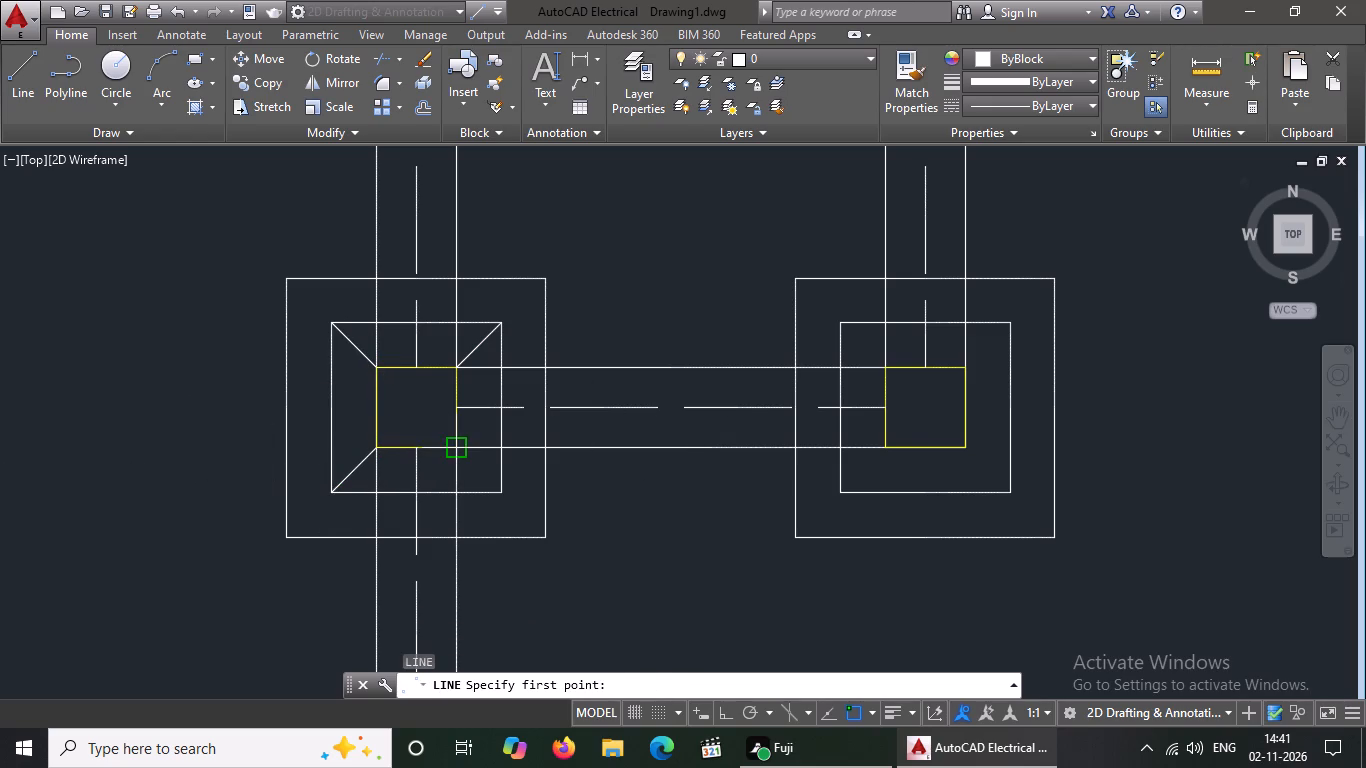
click(449, 447)
drag(498, 488, 519, 490)
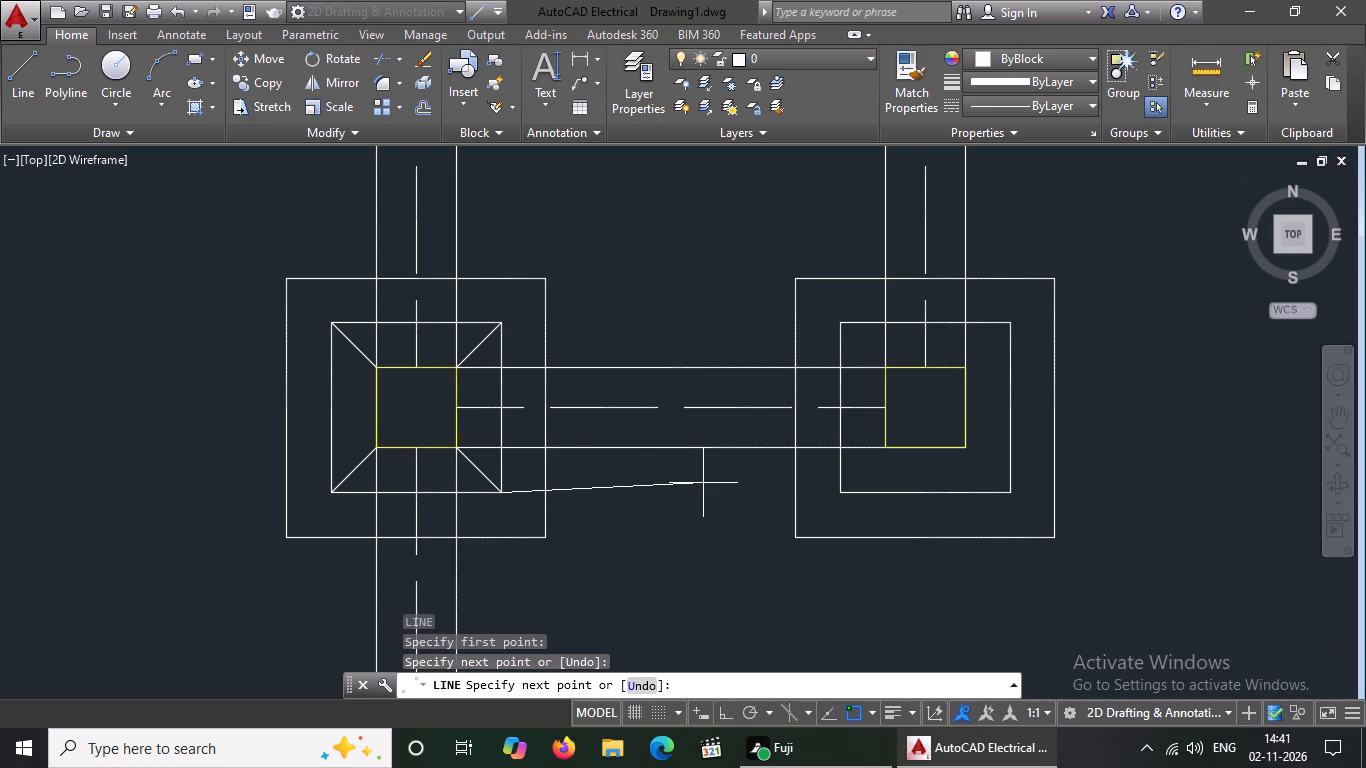
key(Return)
Draw diagonal lines from the inner footing square to the column square at both west corners of the pair's east footing.
key(l)
key(Return)
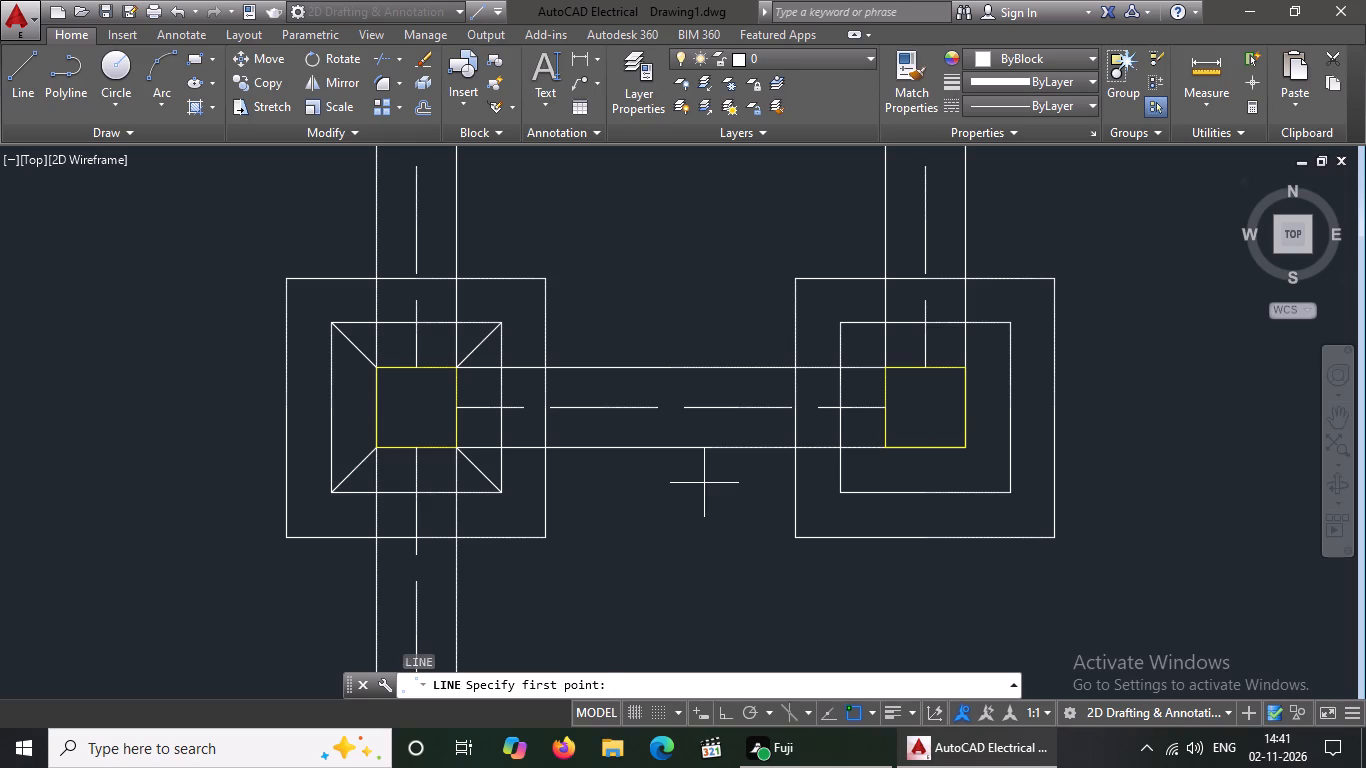
click(842, 492)
drag(894, 445, 908, 433)
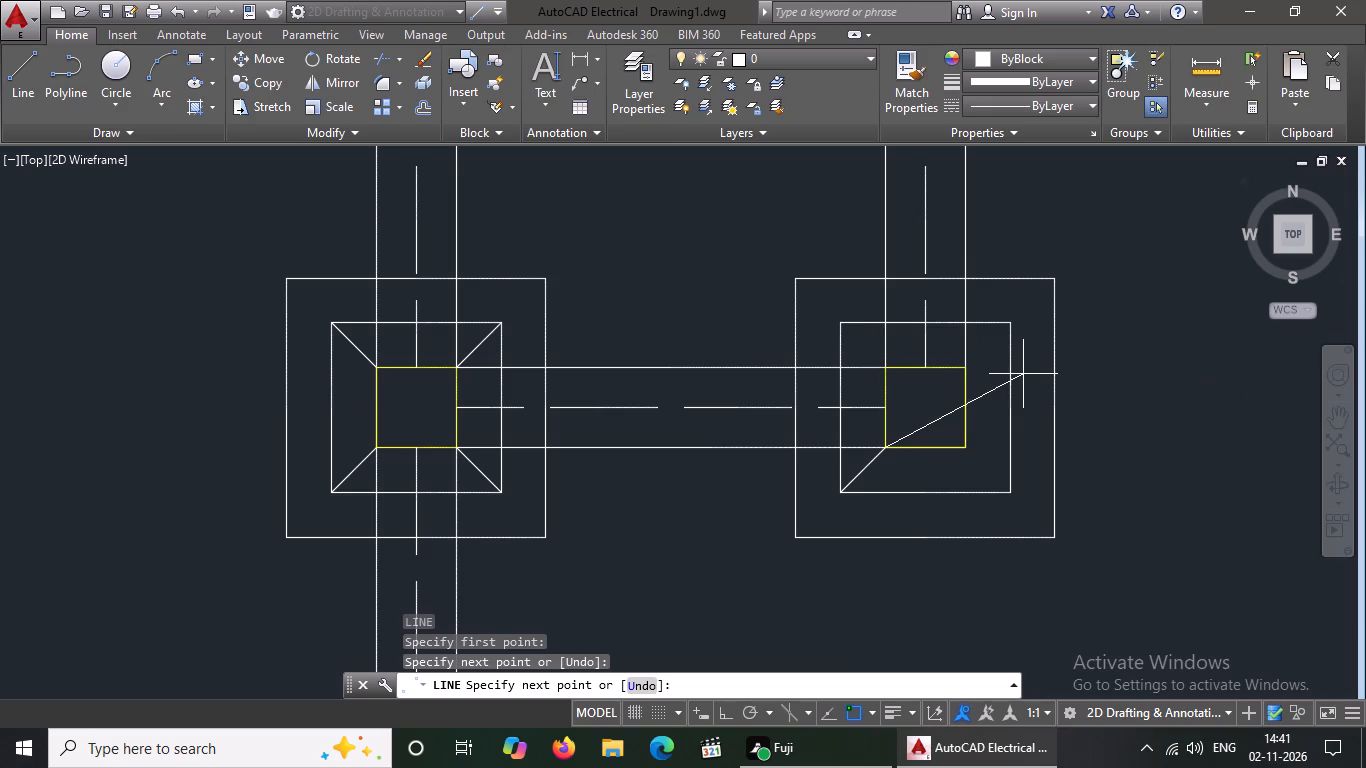
key(Return)
key(l)
key(Return)
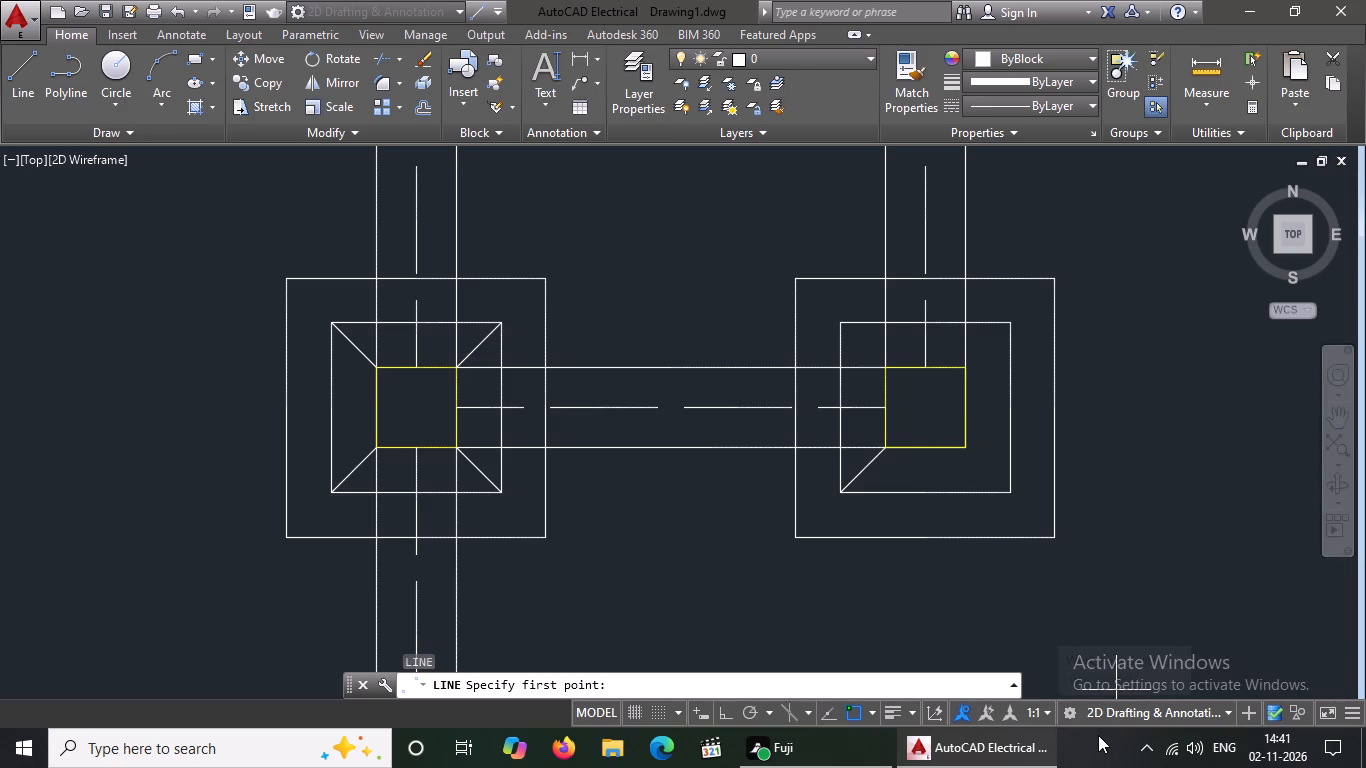
click(840, 323)
click(883, 370)
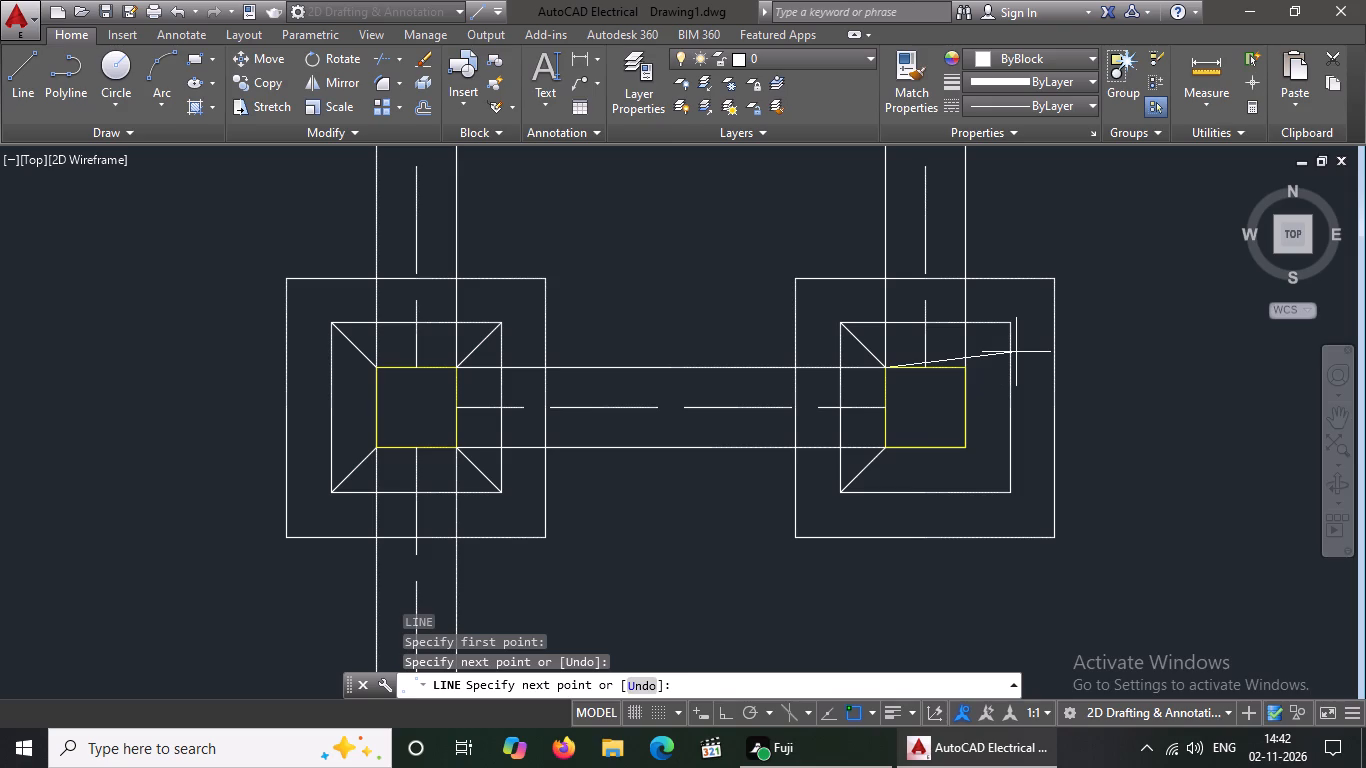
key(Return)
Draw diagonal lines from the column square to the inner footing square at both east corners of the pair's east footing.
key(l)
key(Return)
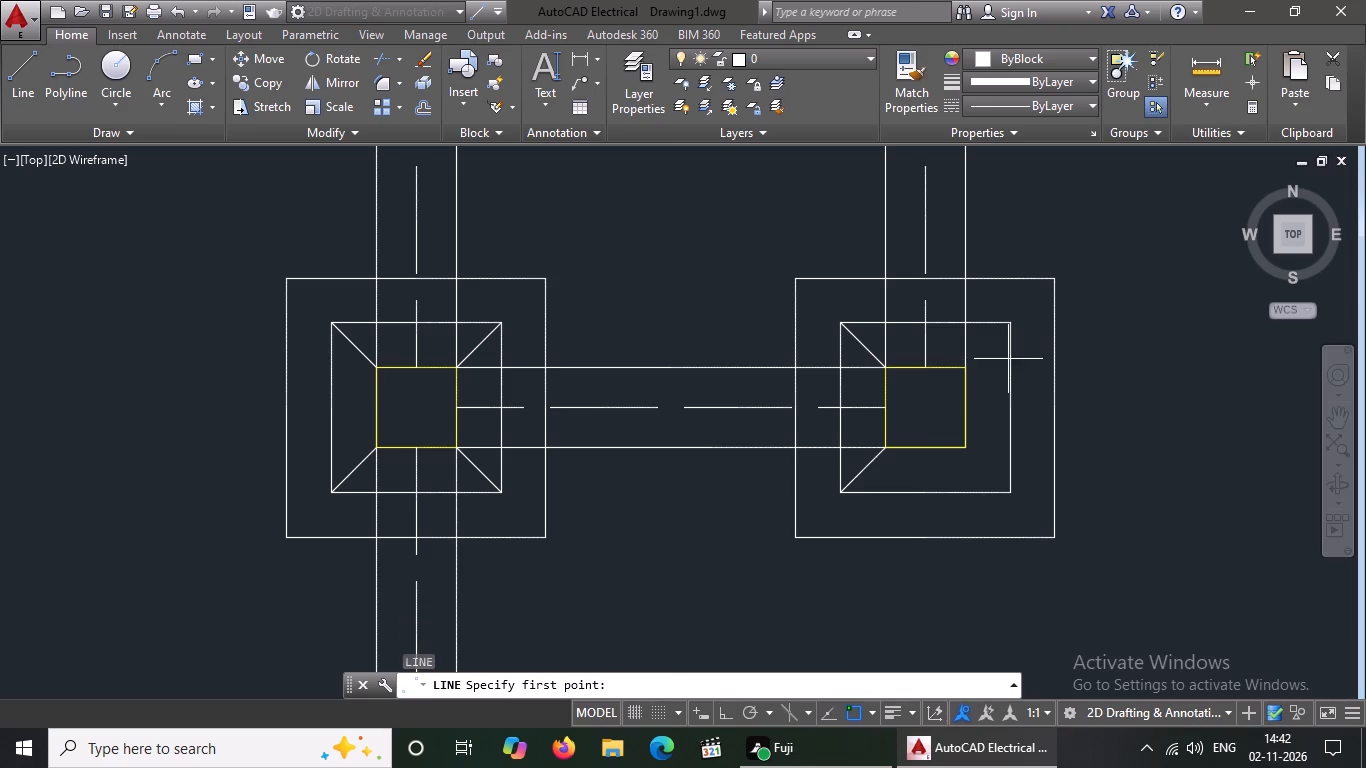
click(970, 369)
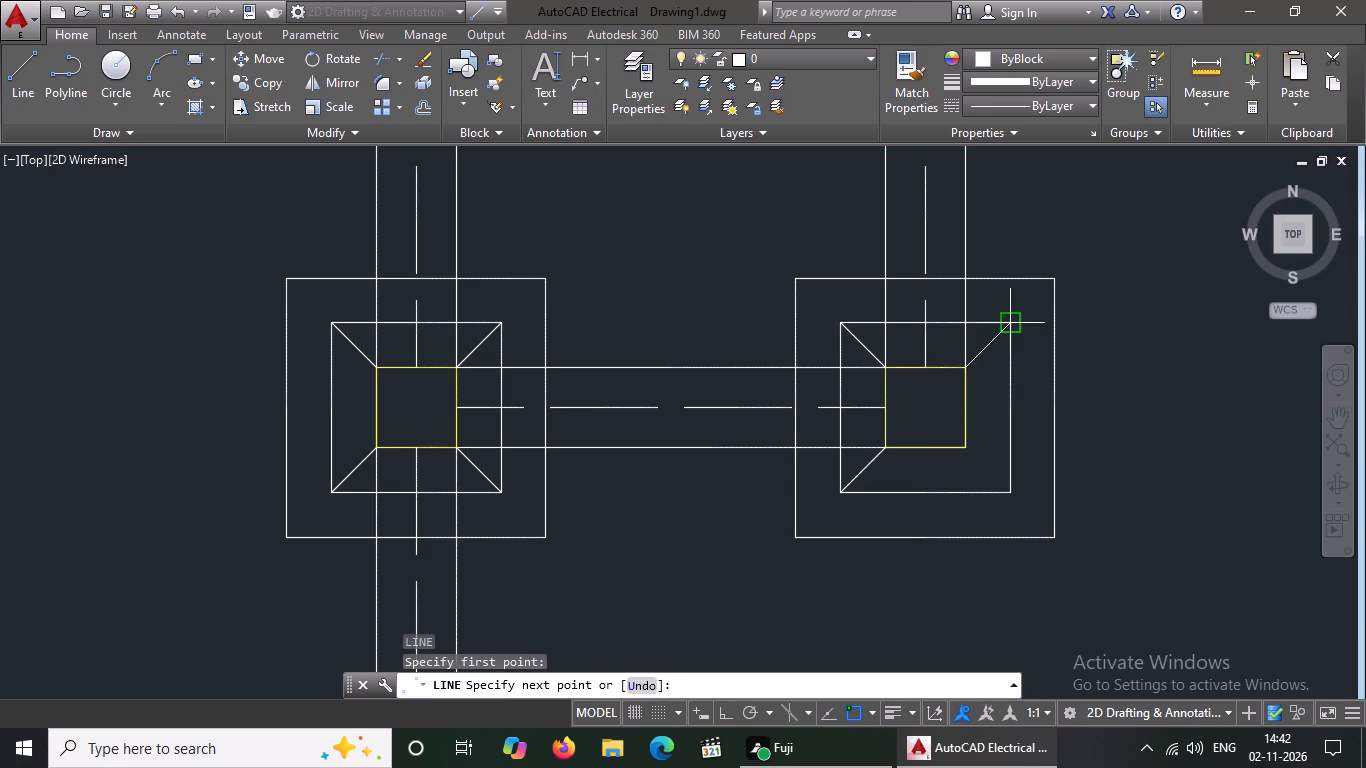
drag(1002, 327, 1030, 312)
key(Return)
key(l)
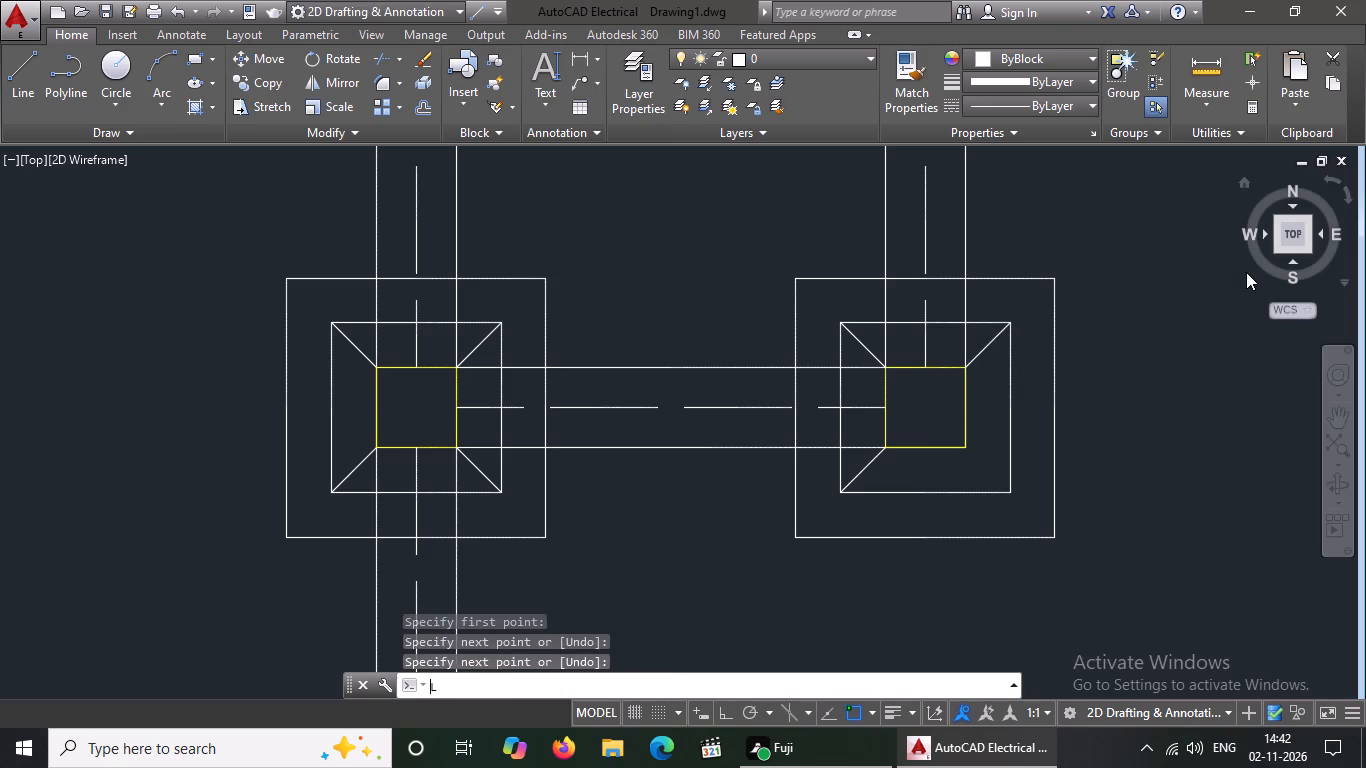
key(Return)
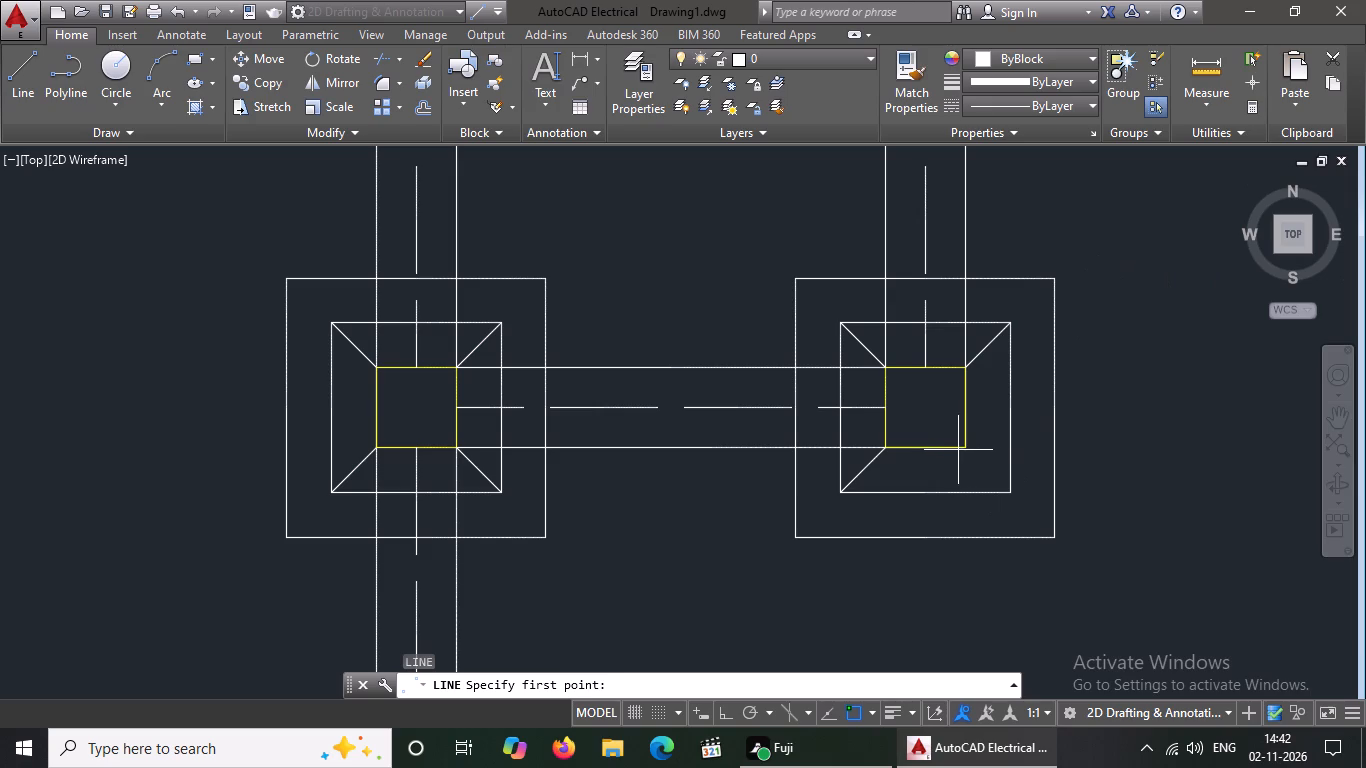
click(958, 449)
drag(1008, 493, 1020, 495)
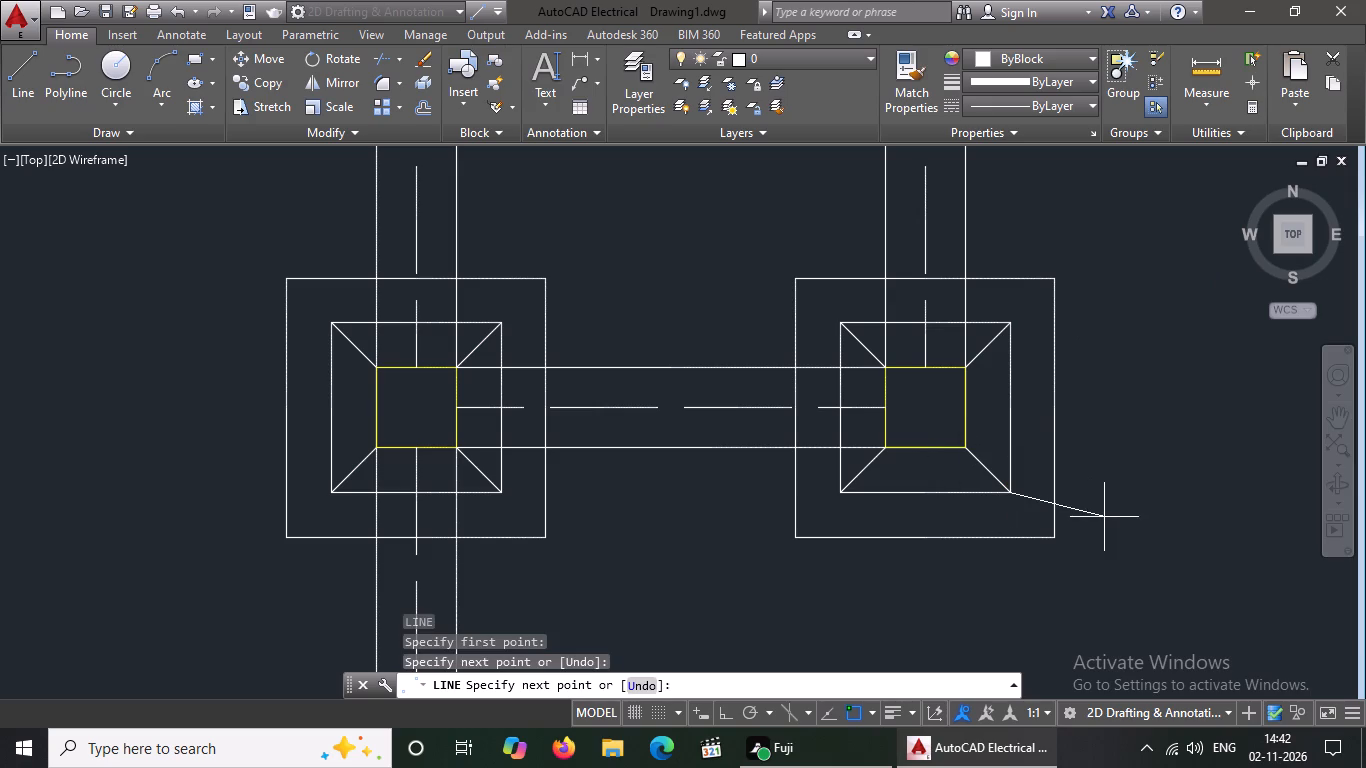
key(Return)
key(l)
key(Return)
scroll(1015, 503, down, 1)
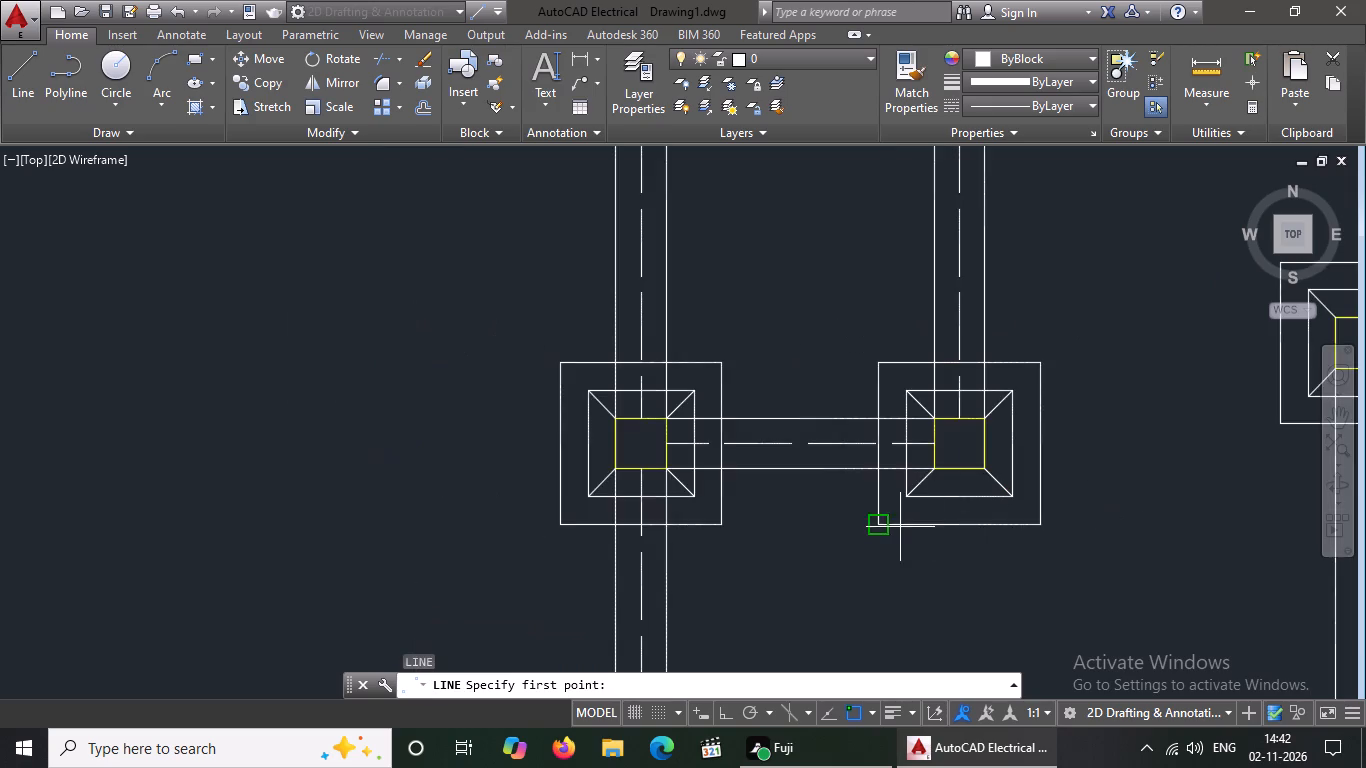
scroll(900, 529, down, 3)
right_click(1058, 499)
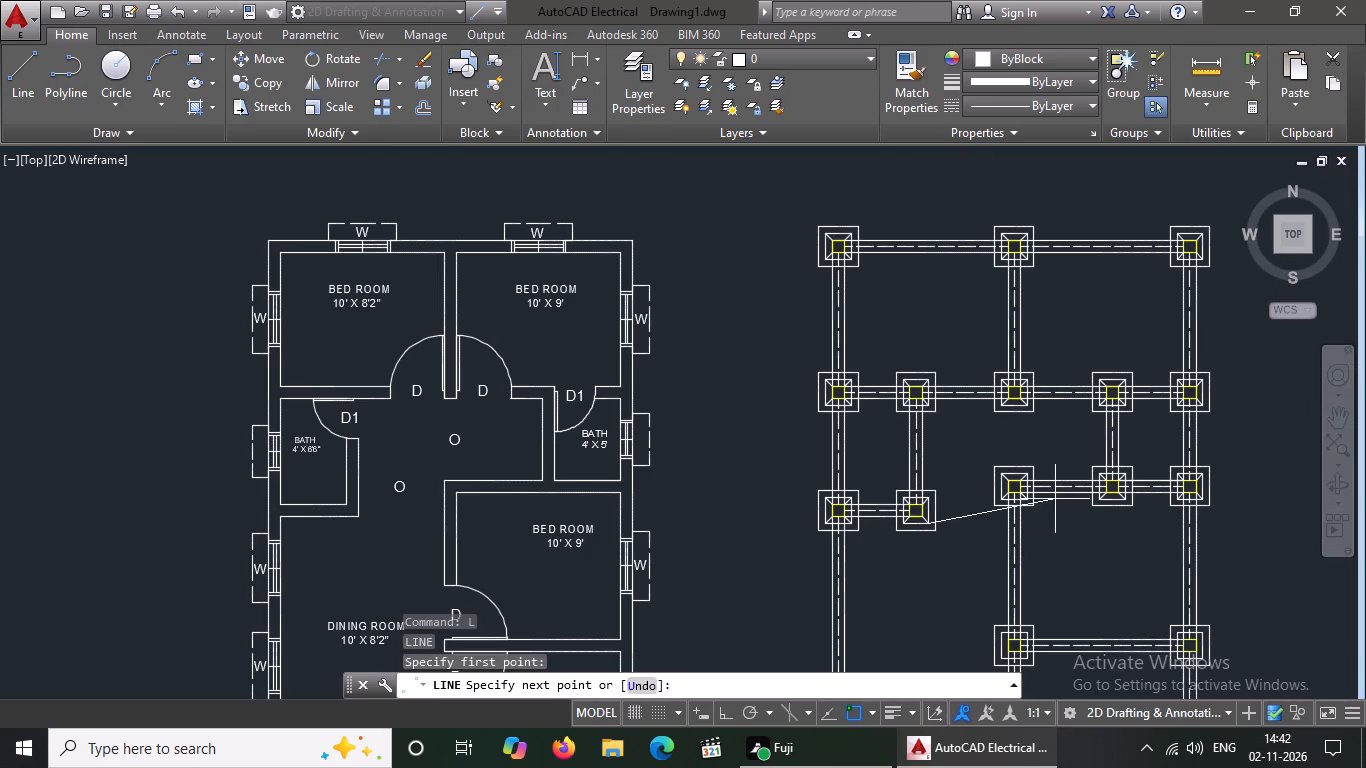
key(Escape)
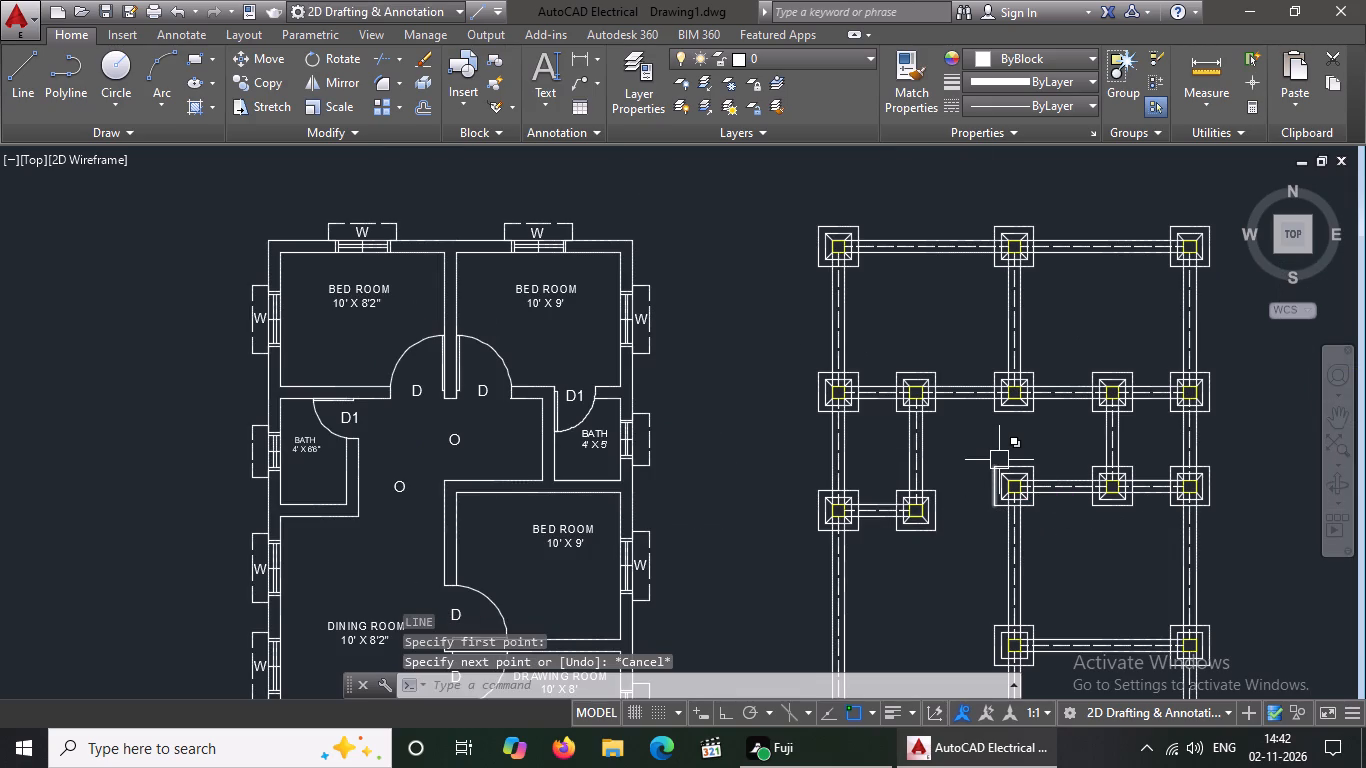
Draw diagonal lines from column to inner footing square at both north corners of the footing directly south of the third row's third footing from the east.
key(l)
key(Return)
scroll(1006, 445, down, 3)
scroll(1028, 507, up, 2)
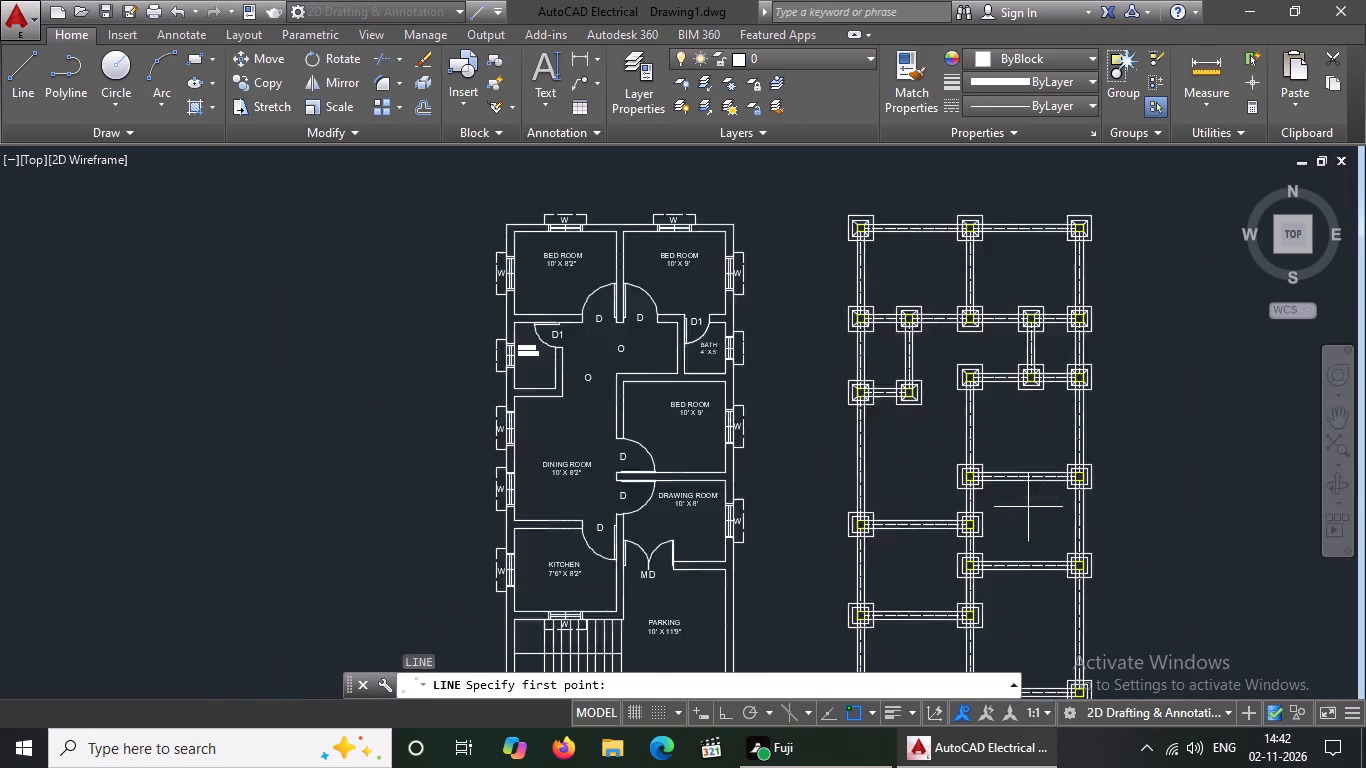
scroll(1028, 507, up, 1)
scroll(899, 444, up, 1)
scroll(996, 468, up, 2)
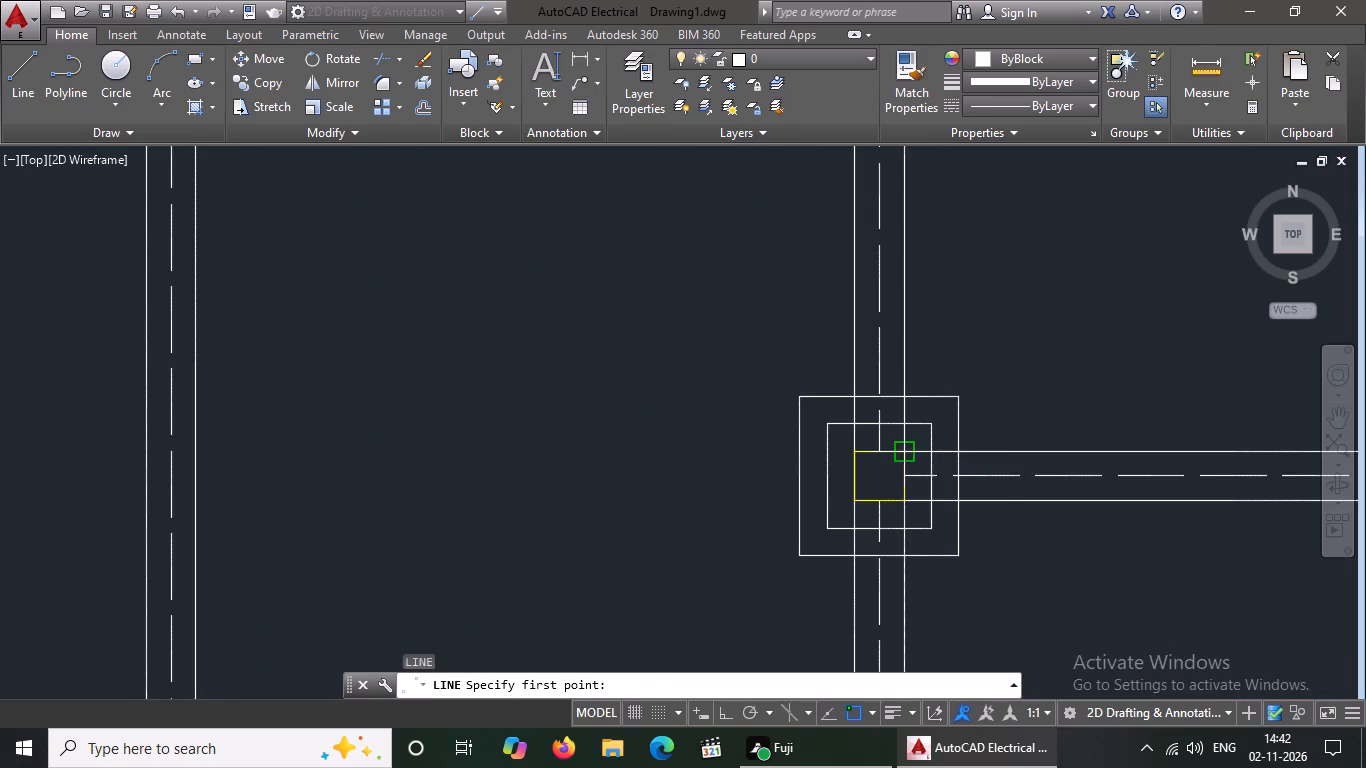
click(897, 455)
drag(931, 424, 939, 409)
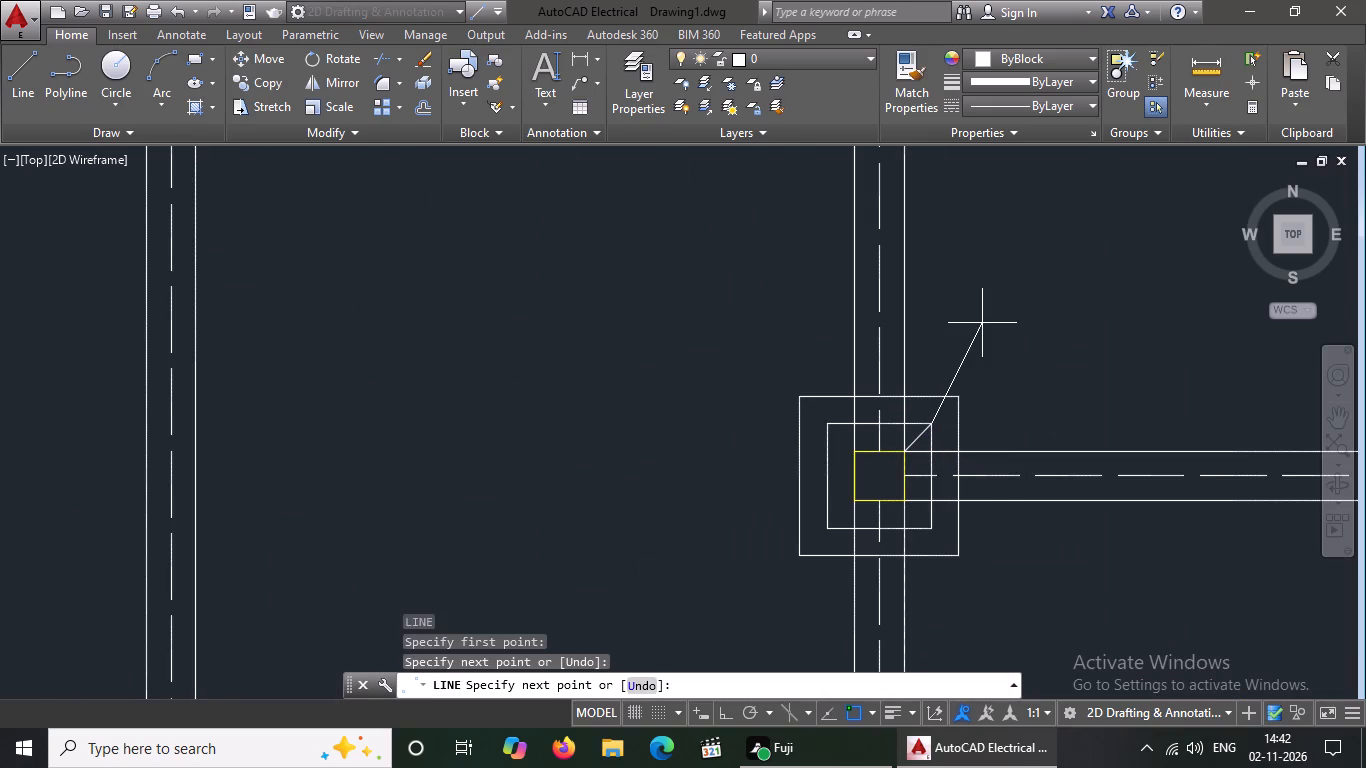
key(Return)
key(l)
key(Return)
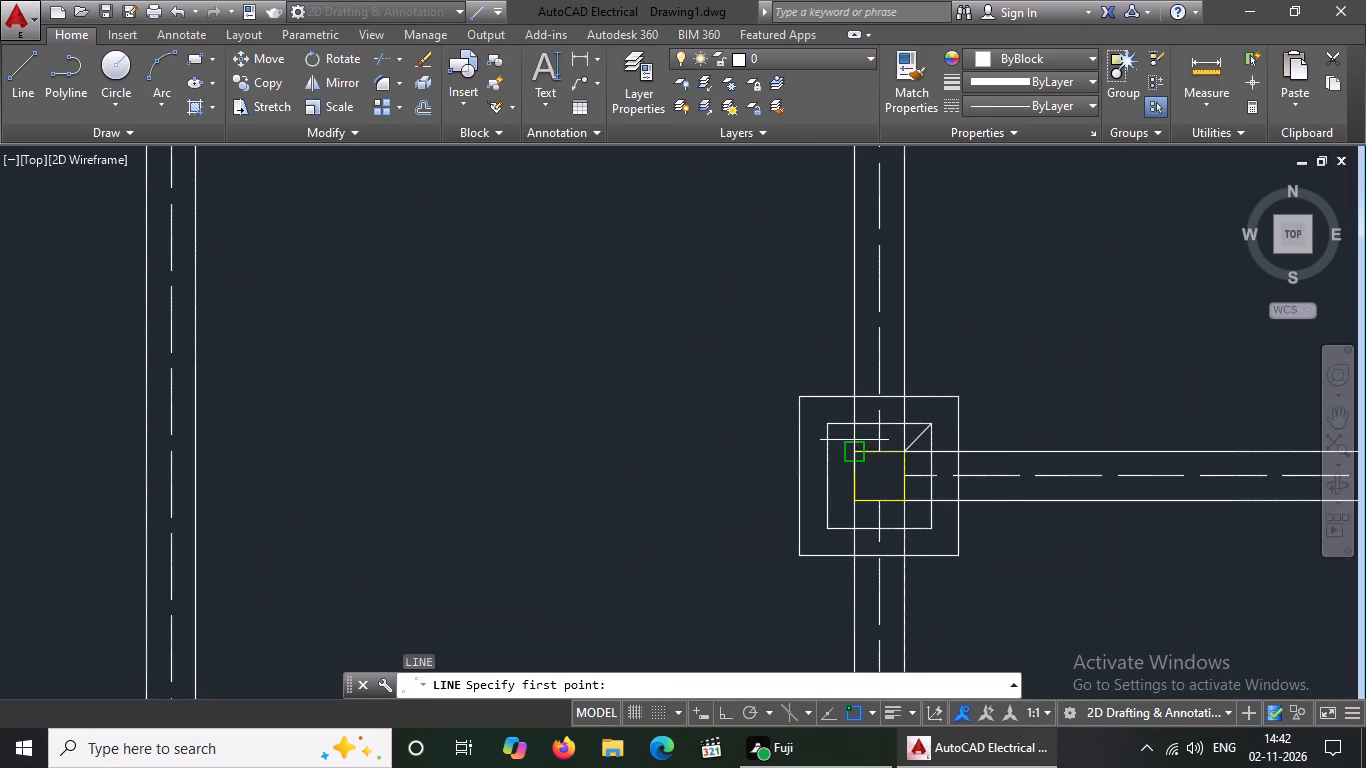
click(856, 459)
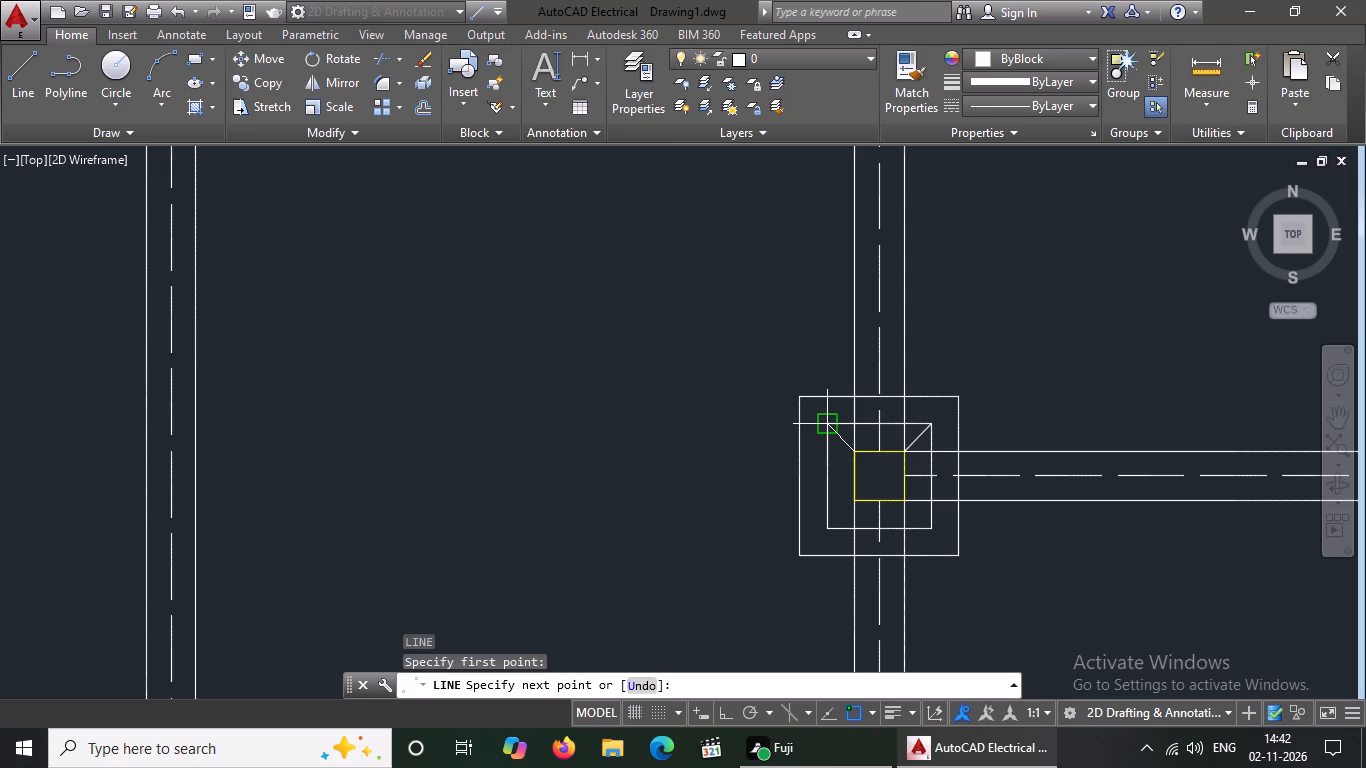
click(826, 418)
key(Return)
Draw diagonal lines from the column square to the inner footing square at both south corners of that same footing.
key(l)
key(Return)
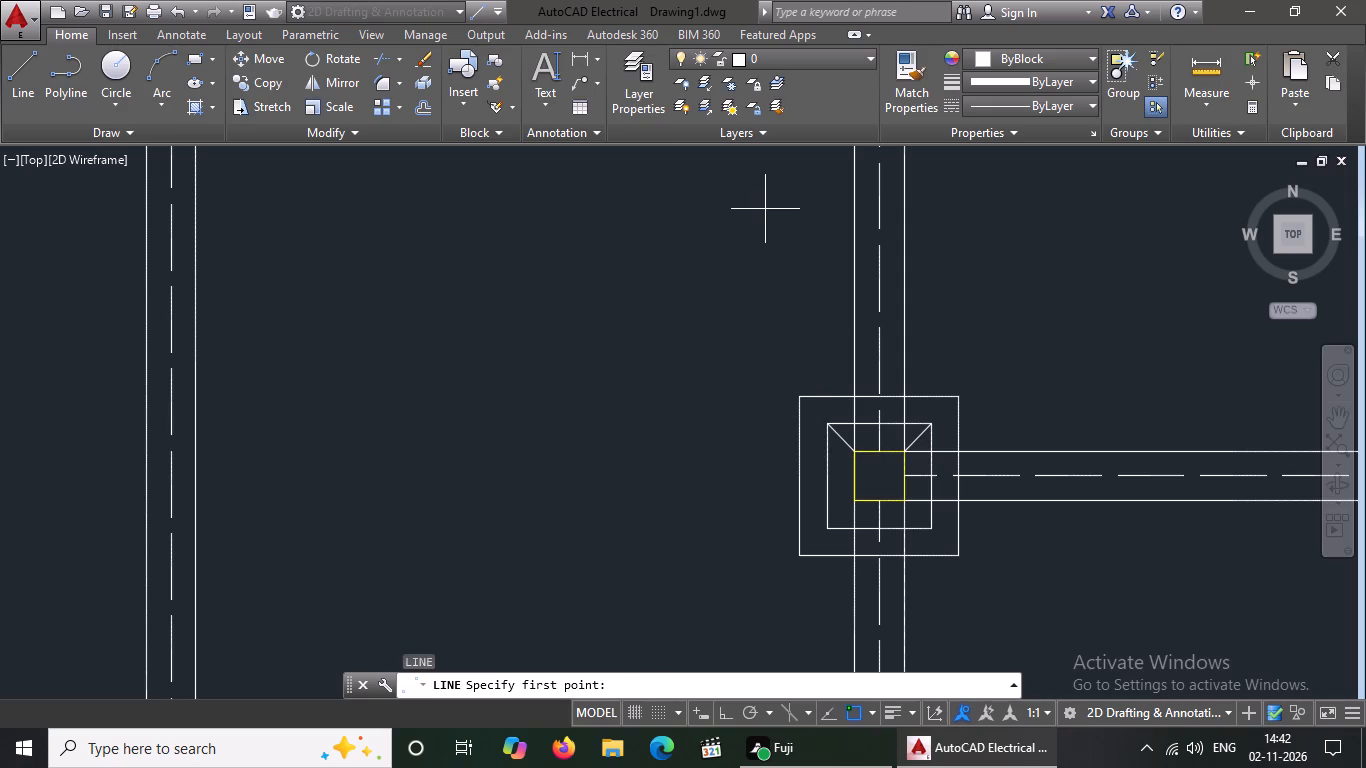
click(856, 502)
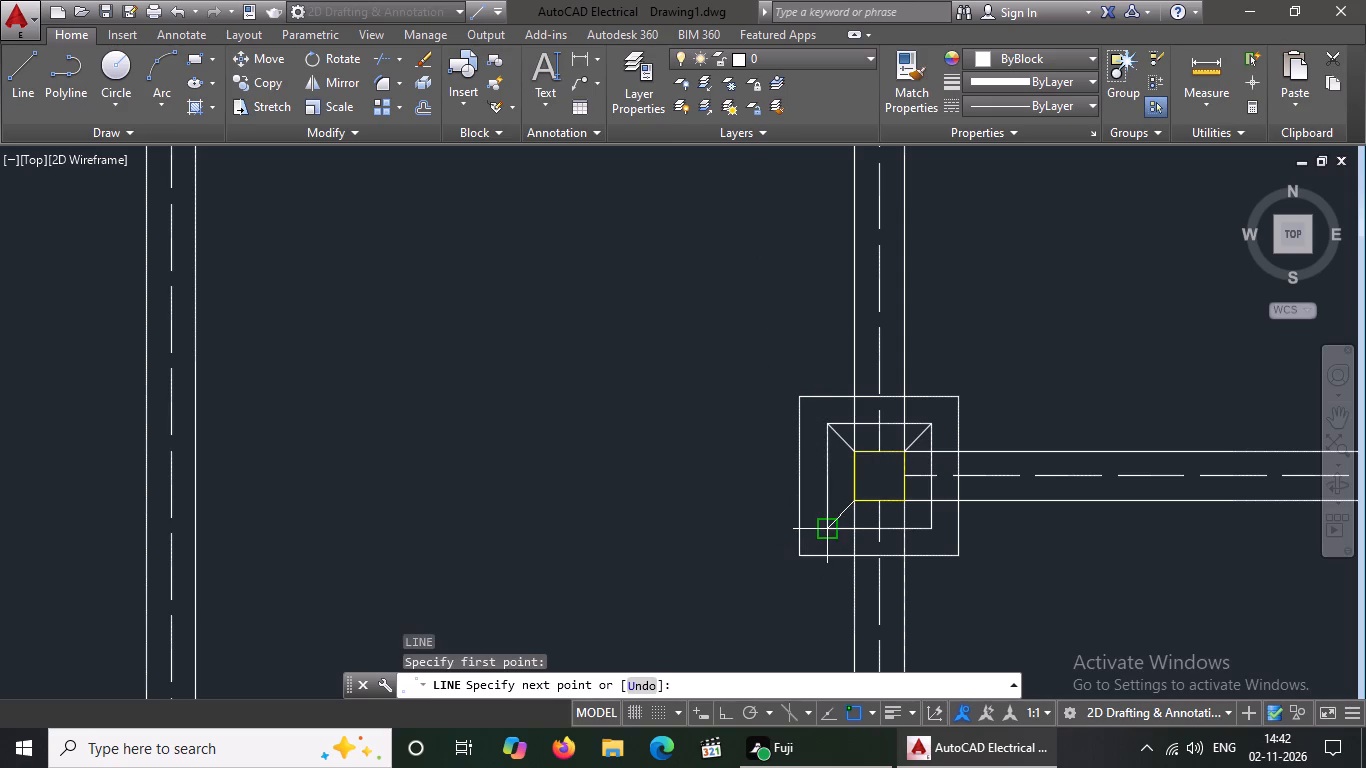
drag(833, 526, 817, 532)
key(Return)
key(l)
key(Return)
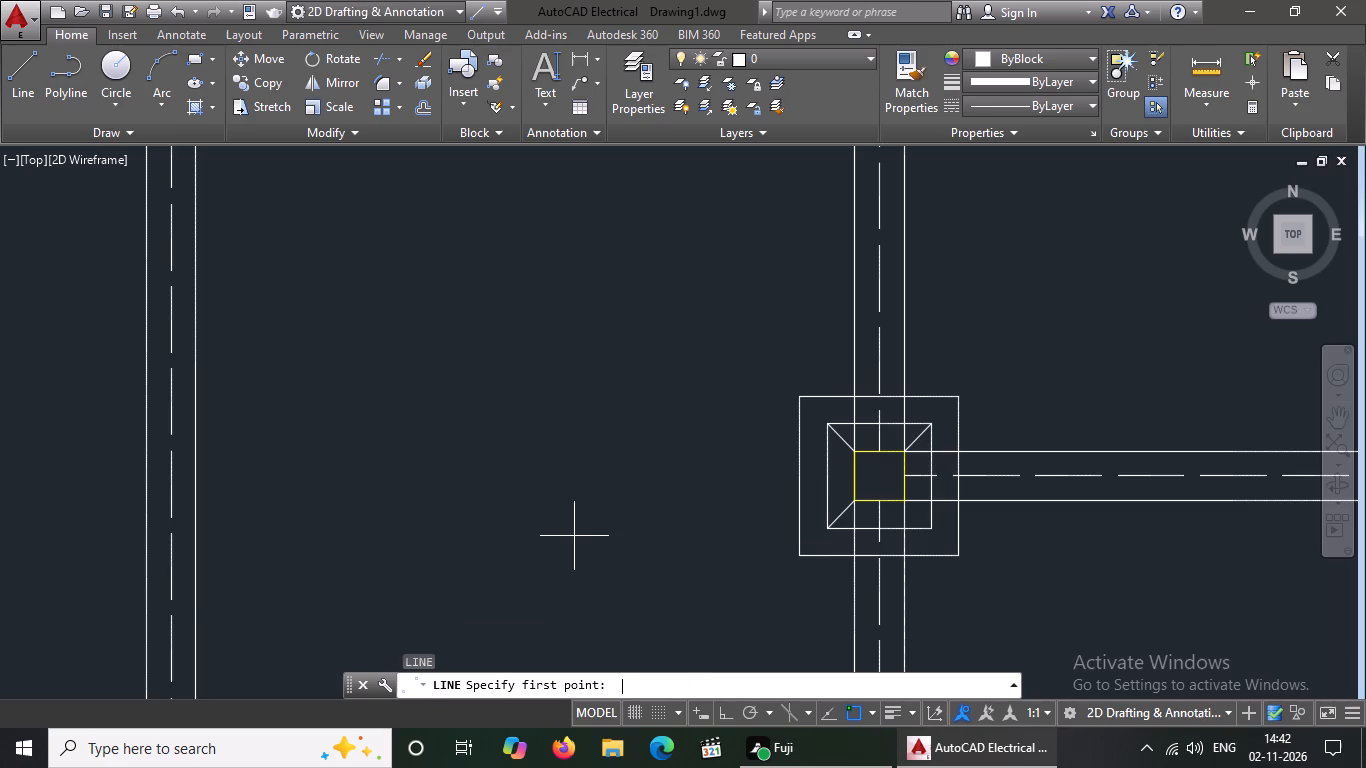
click(905, 500)
drag(927, 529, 944, 529)
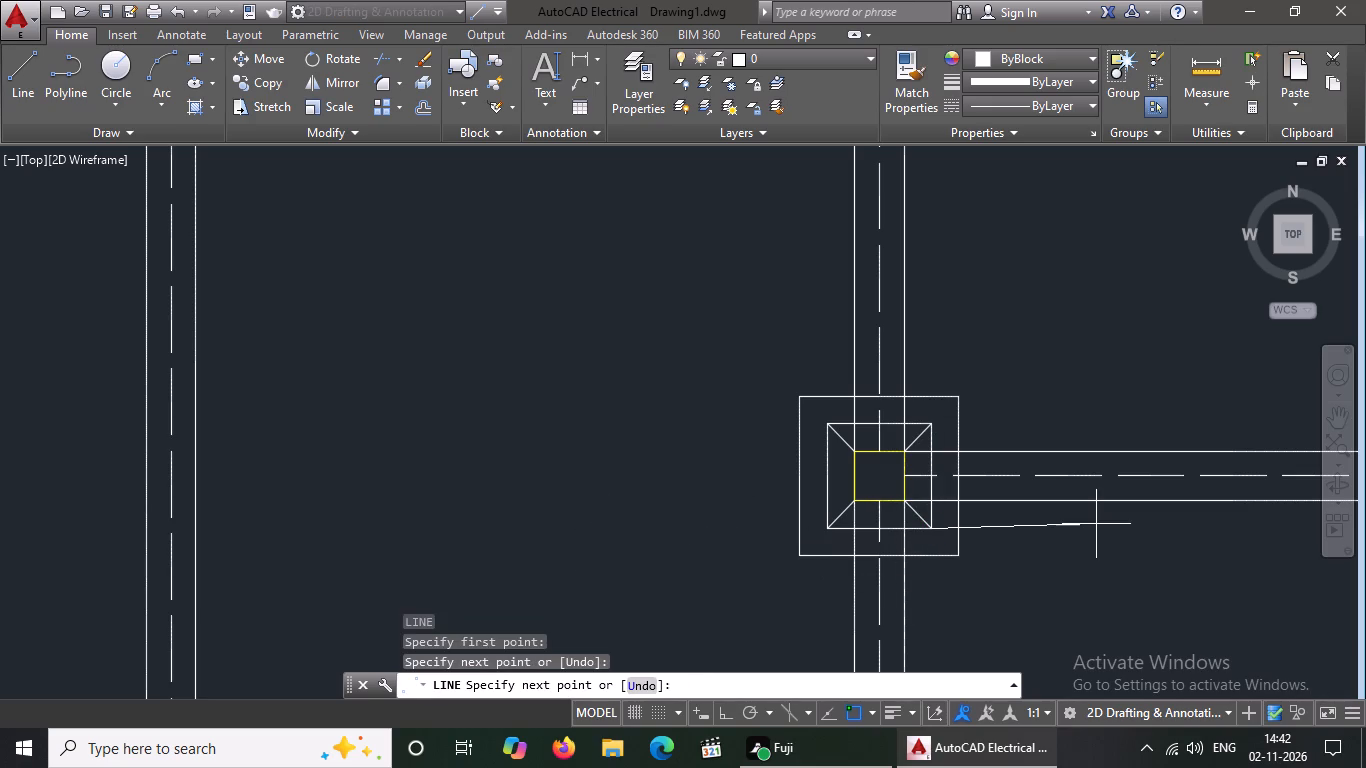
Draw diagonal lines from the column to the inner footing square at both north corners of the footing at the same beam's east end.
key(Return)
key(l)
key(Return)
scroll(989, 446, down, 2)
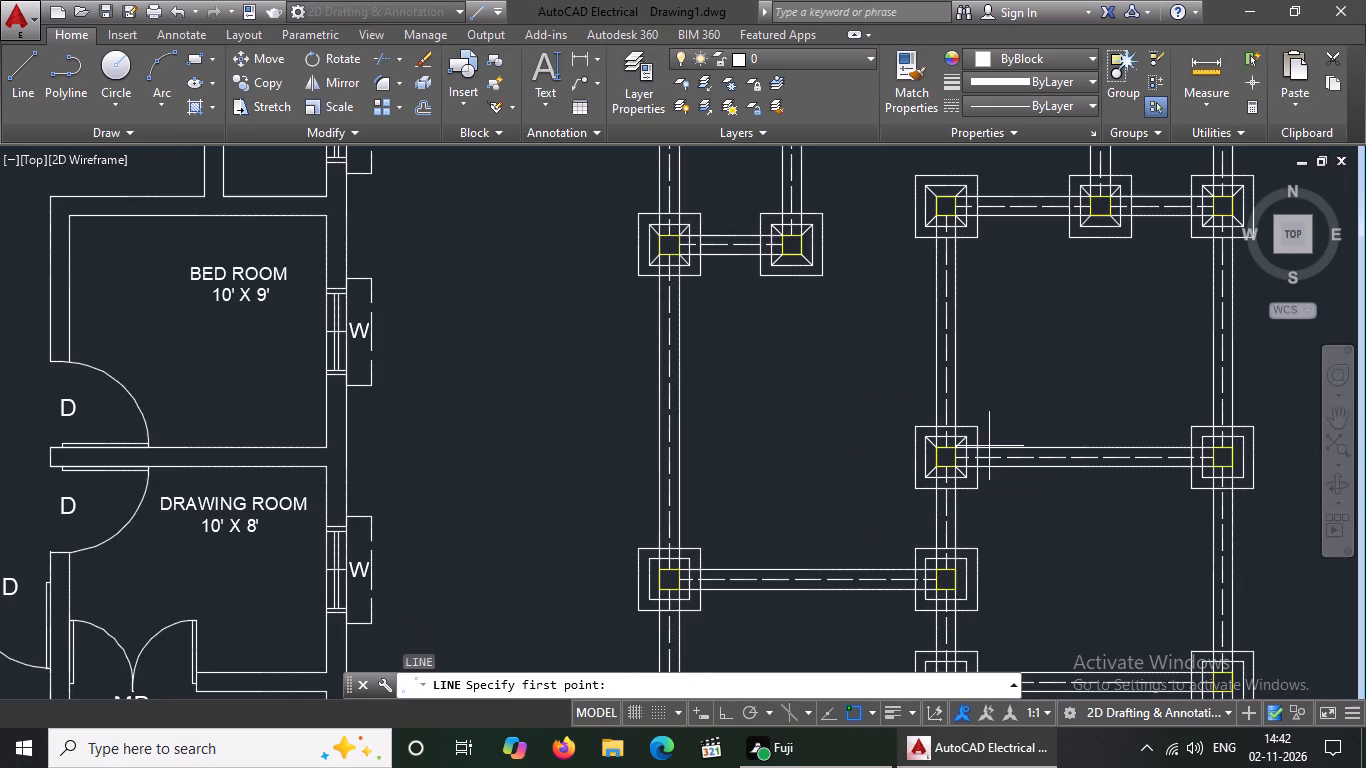
scroll(1247, 450, up, 3)
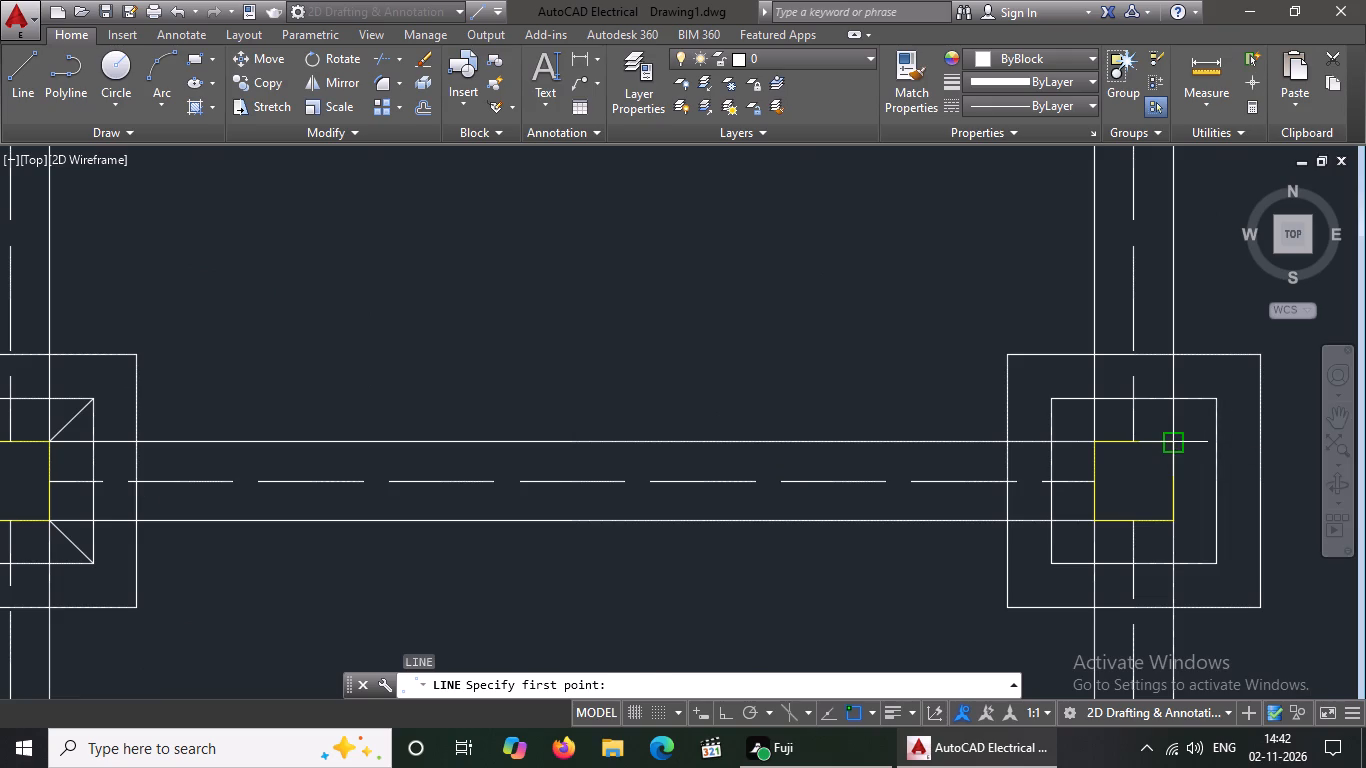
click(1179, 442)
click(1218, 402)
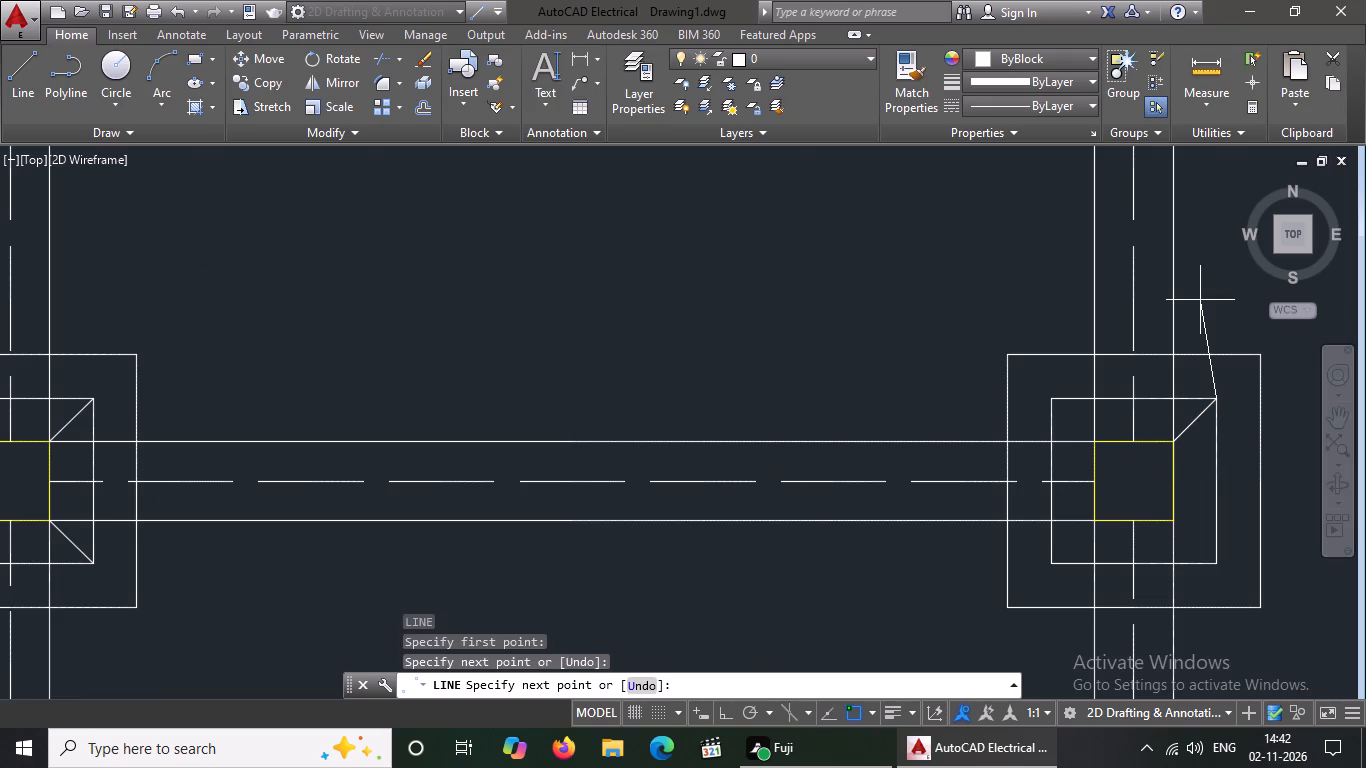
key(Return)
key(l)
key(Return)
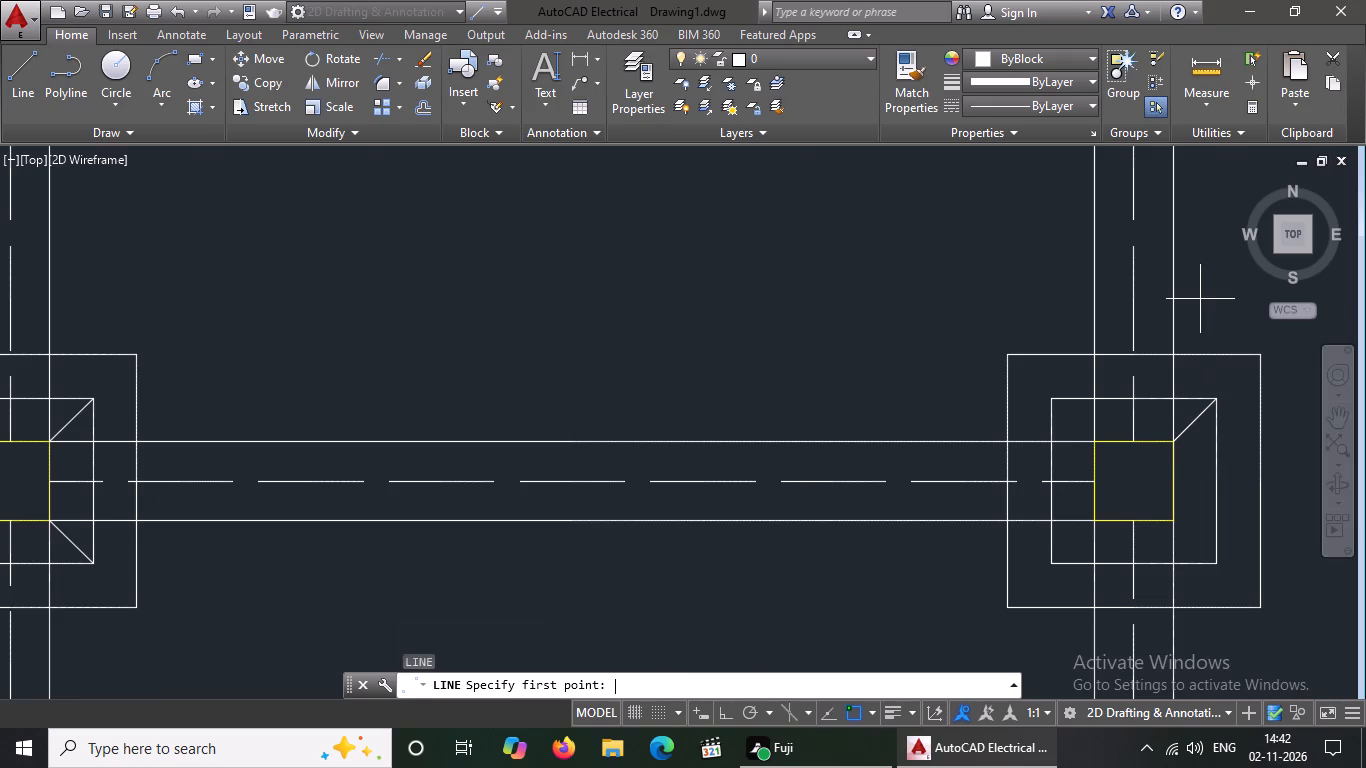
click(1098, 444)
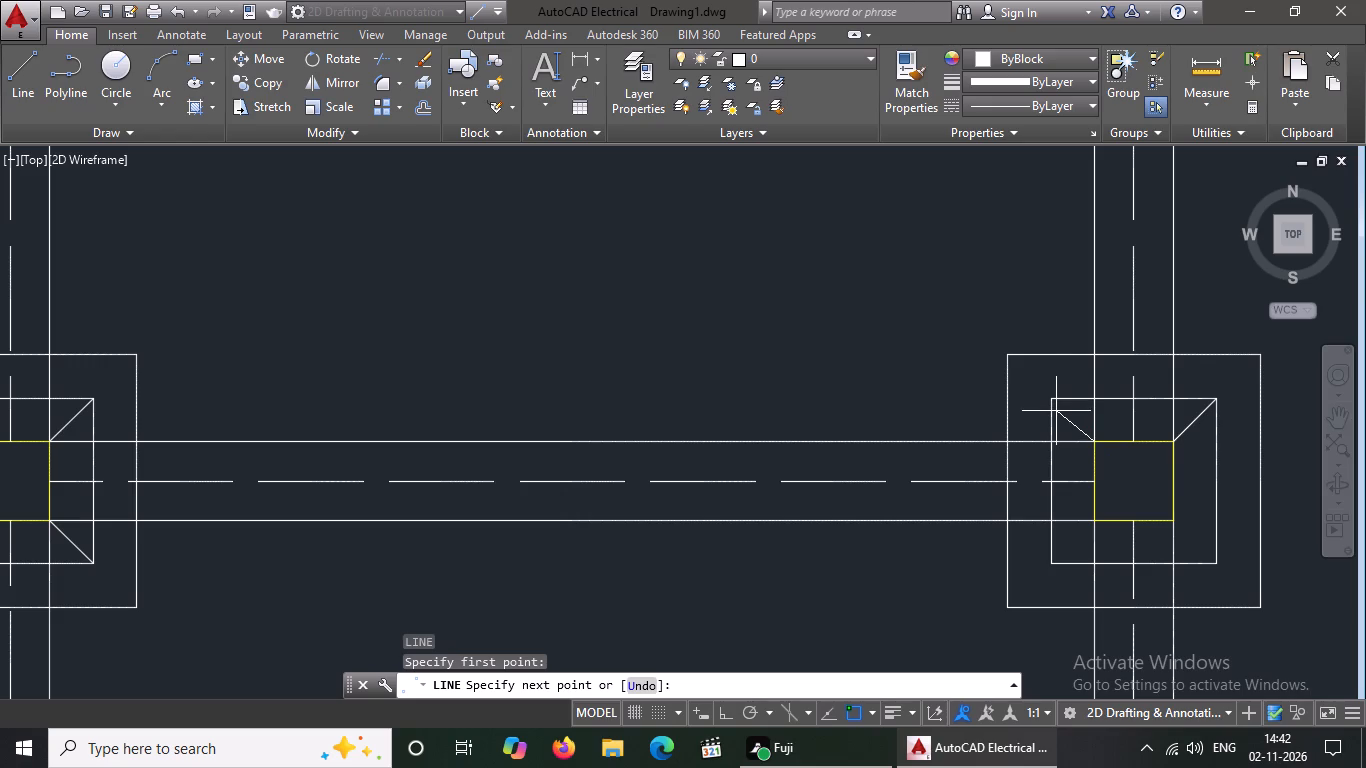
click(1052, 399)
key(Return)
Draw diagonal lines from the column to the inner footing square at both south corners of that east-end footing.
key(l)
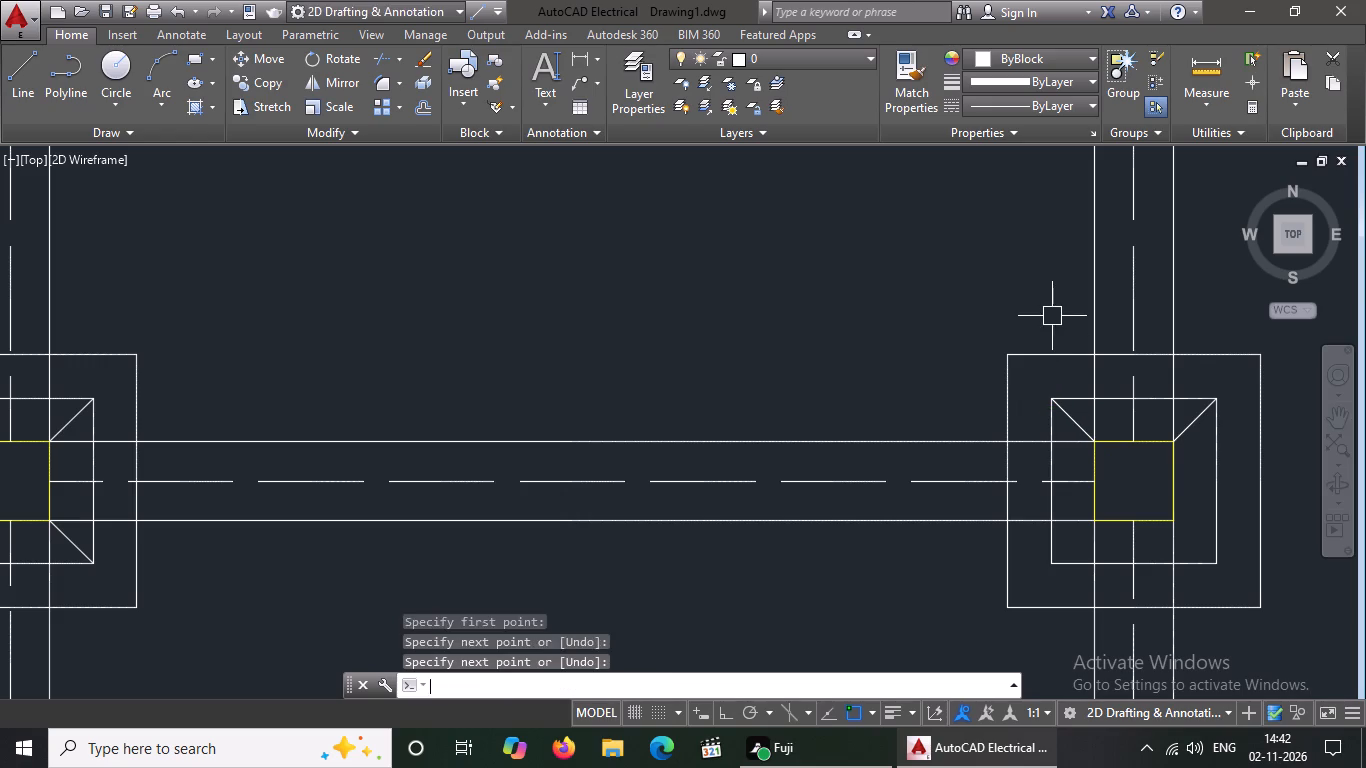
key(Return)
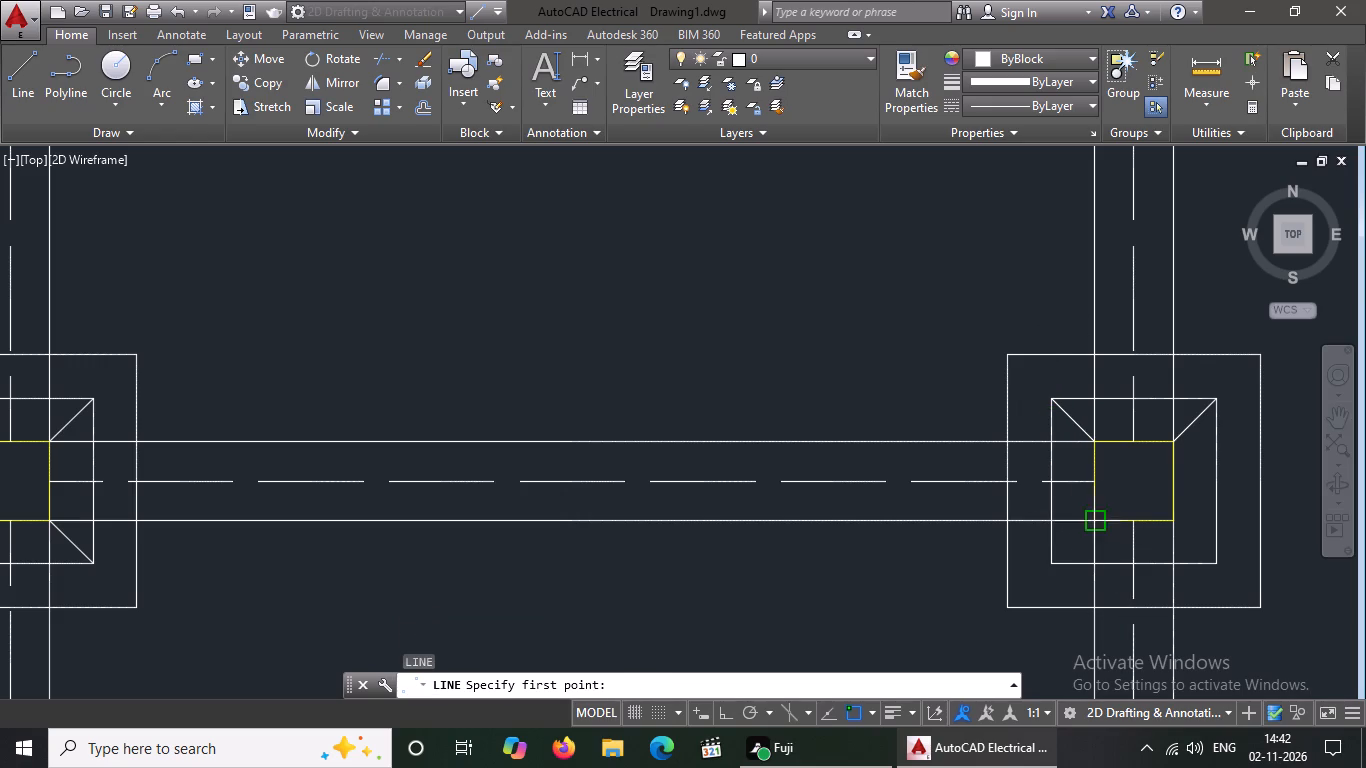
click(1090, 527)
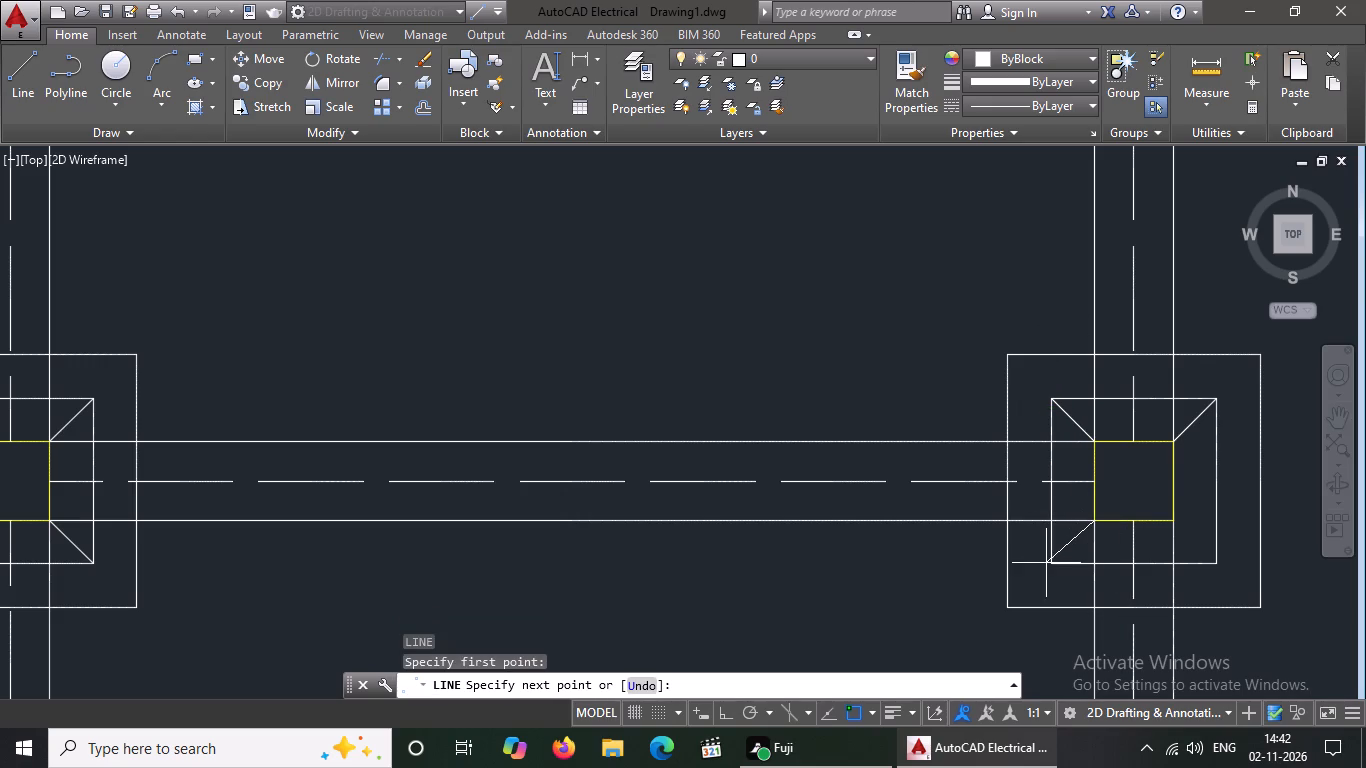
drag(1056, 566, 991, 585)
key(Return)
key(l)
key(Return)
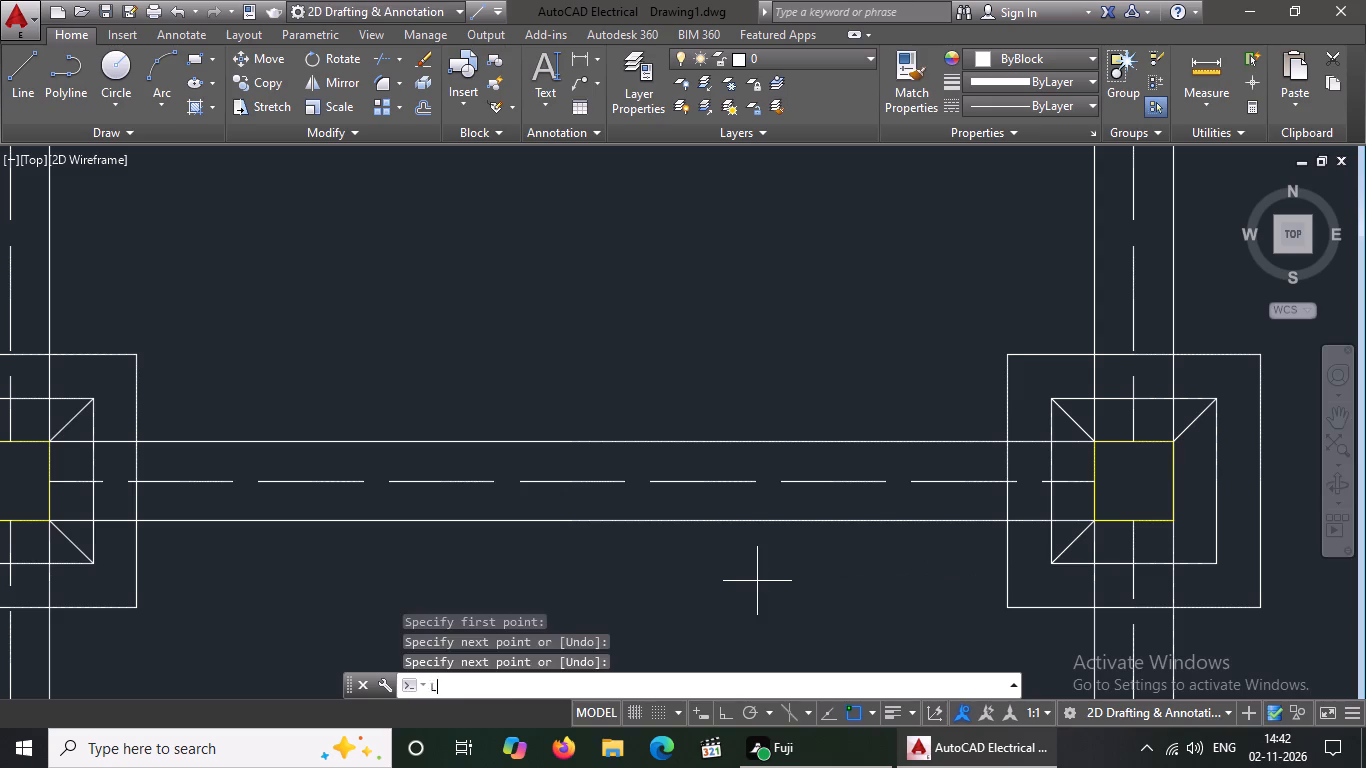
click(1166, 522)
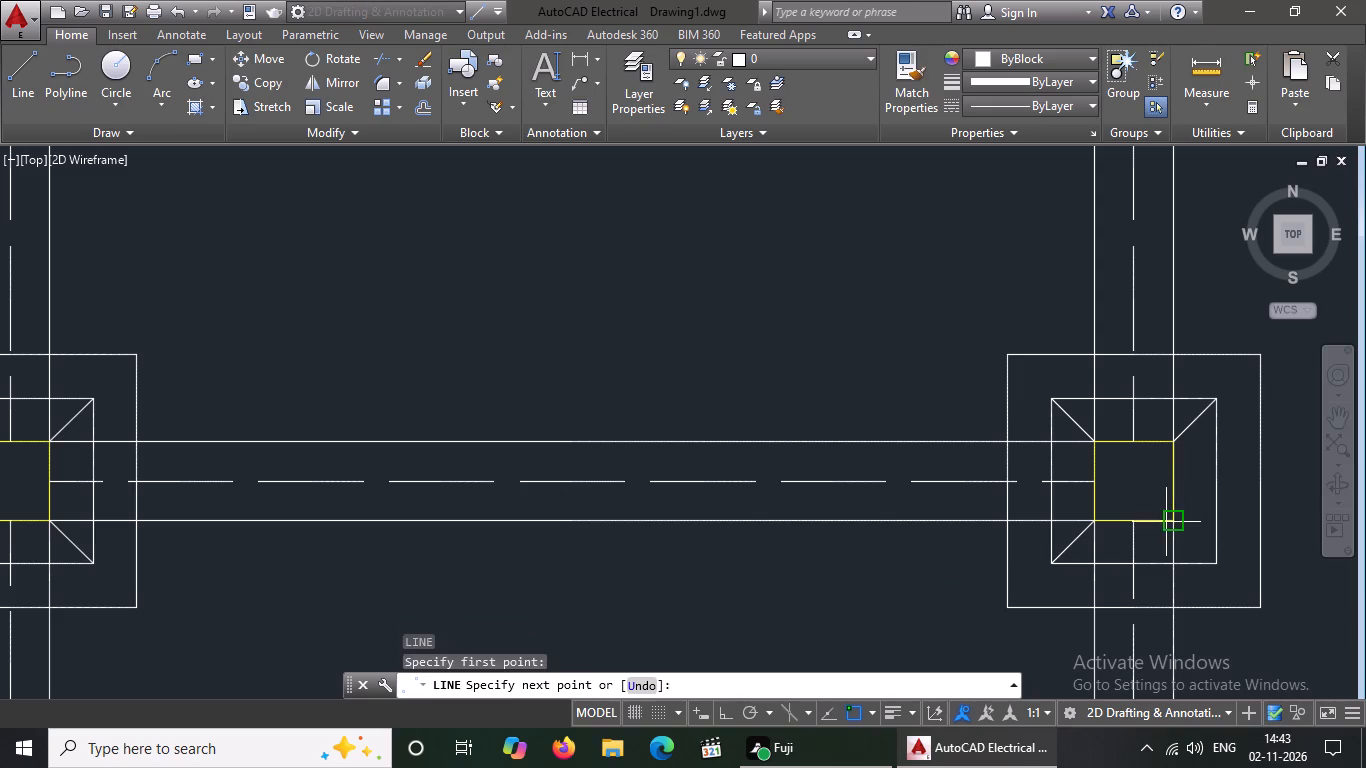
click(1216, 565)
key(Return)
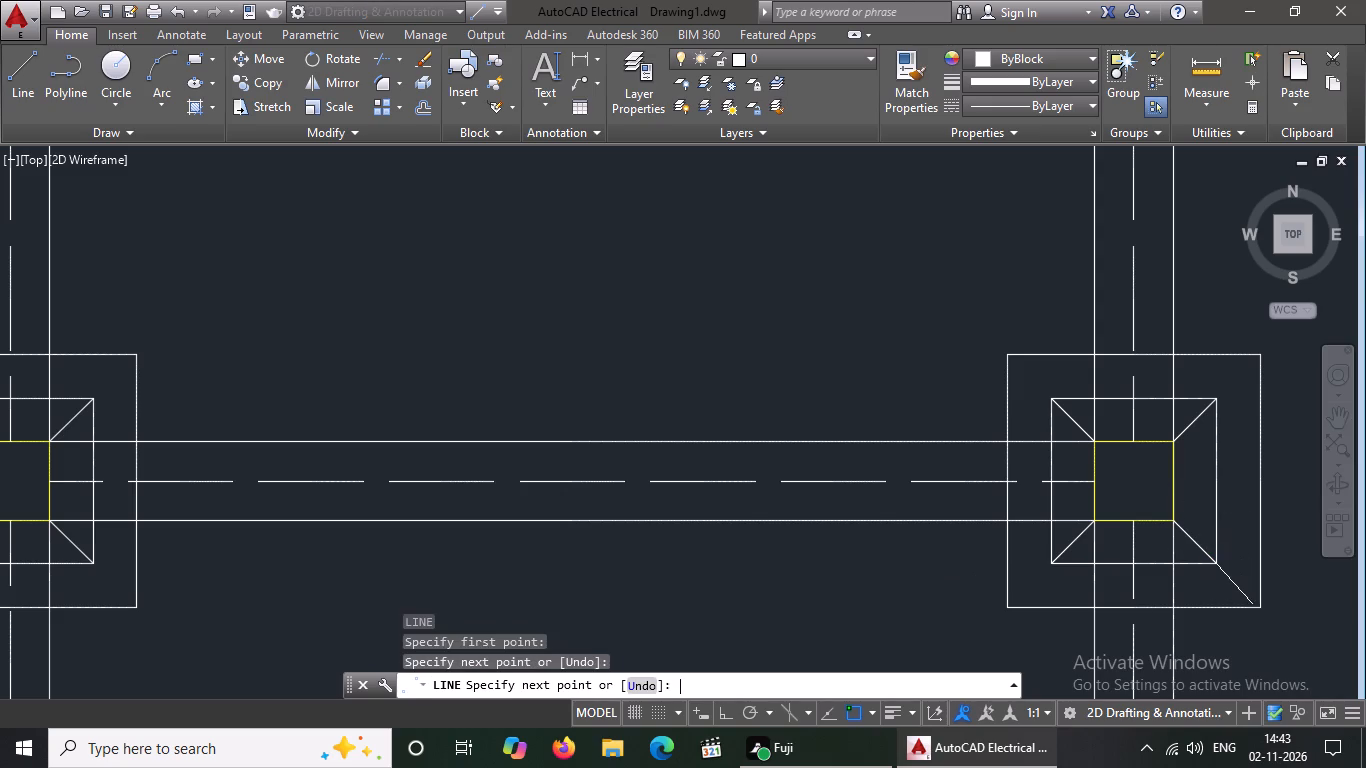
Draw a diagonal line from column to inner footing square at the northeast corner of the next row's east footing, one row south.
key(l)
key(Return)
scroll(983, 546, down, 3)
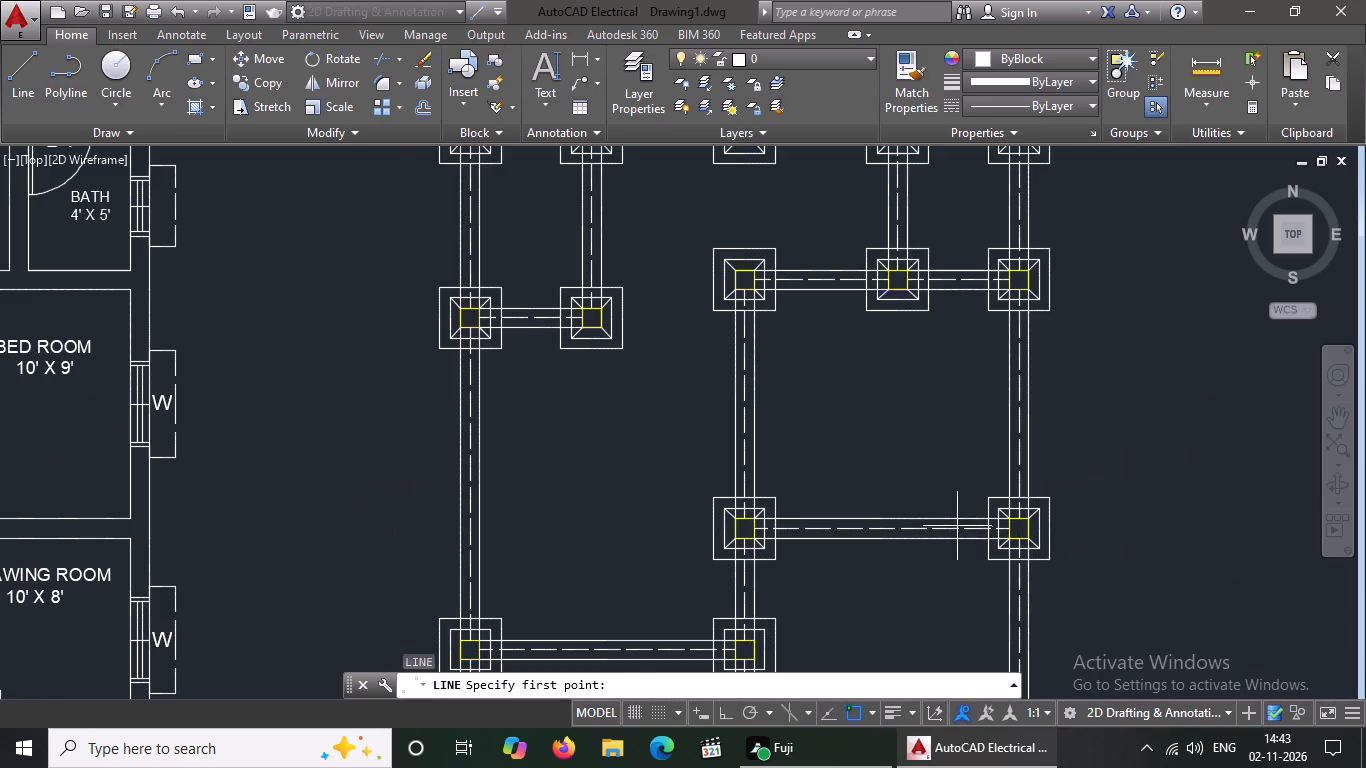
scroll(976, 477, down, 3)
scroll(939, 511, up, 3)
scroll(834, 545, up, 3)
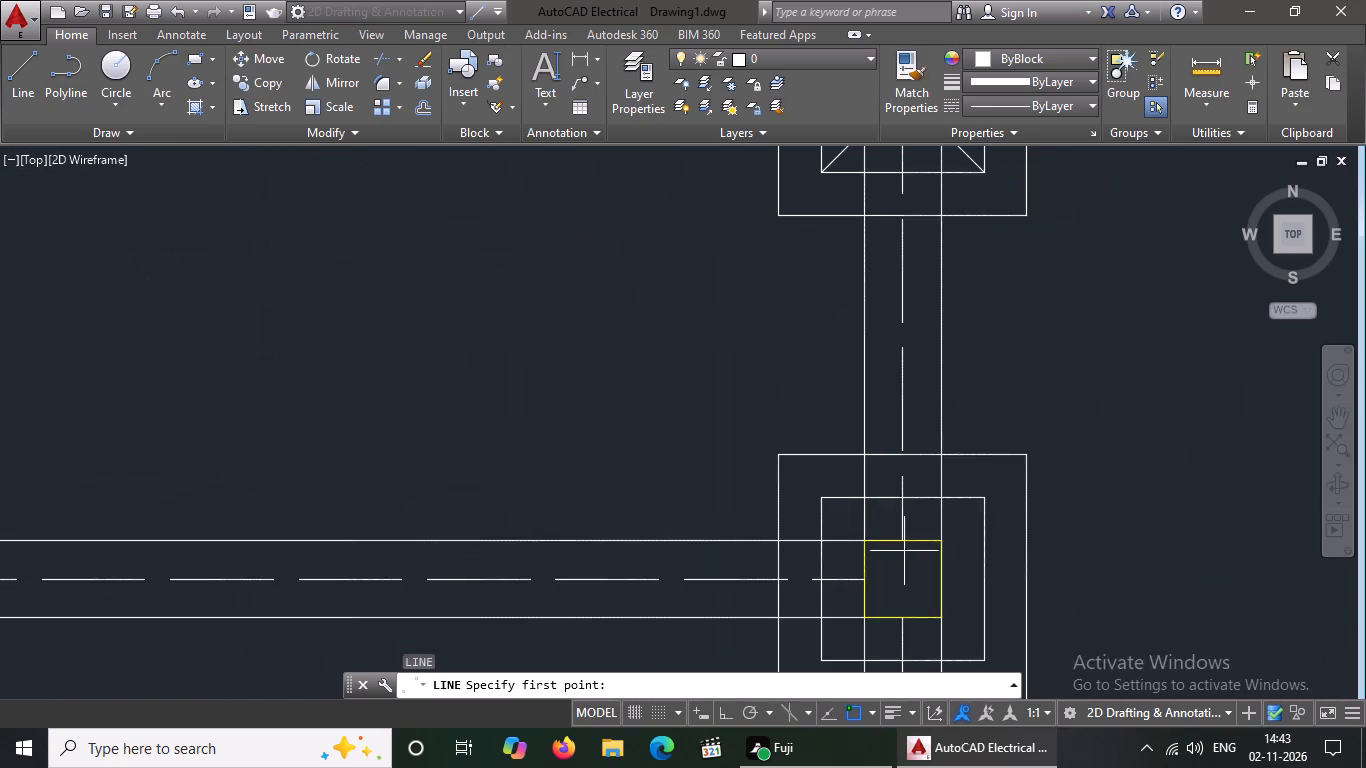
click(942, 539)
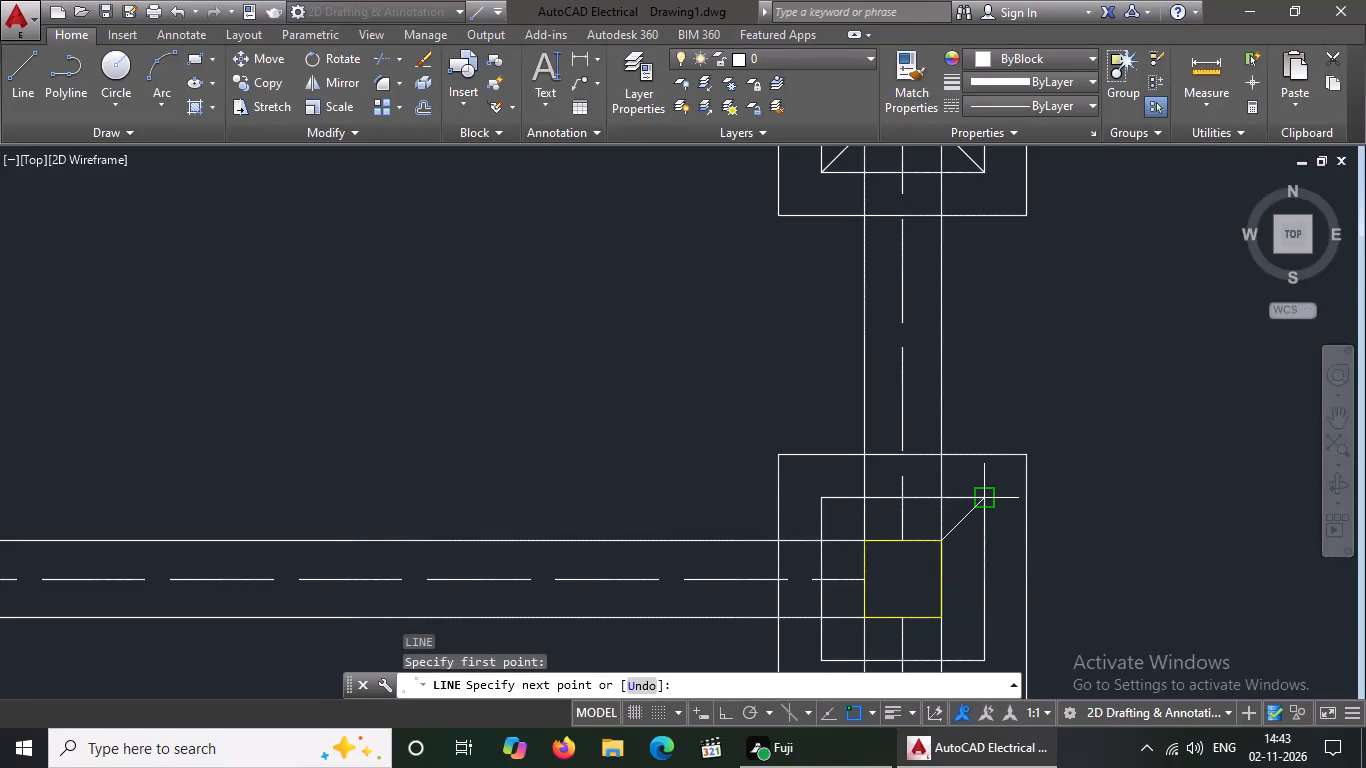
click(983, 505)
key(Return)
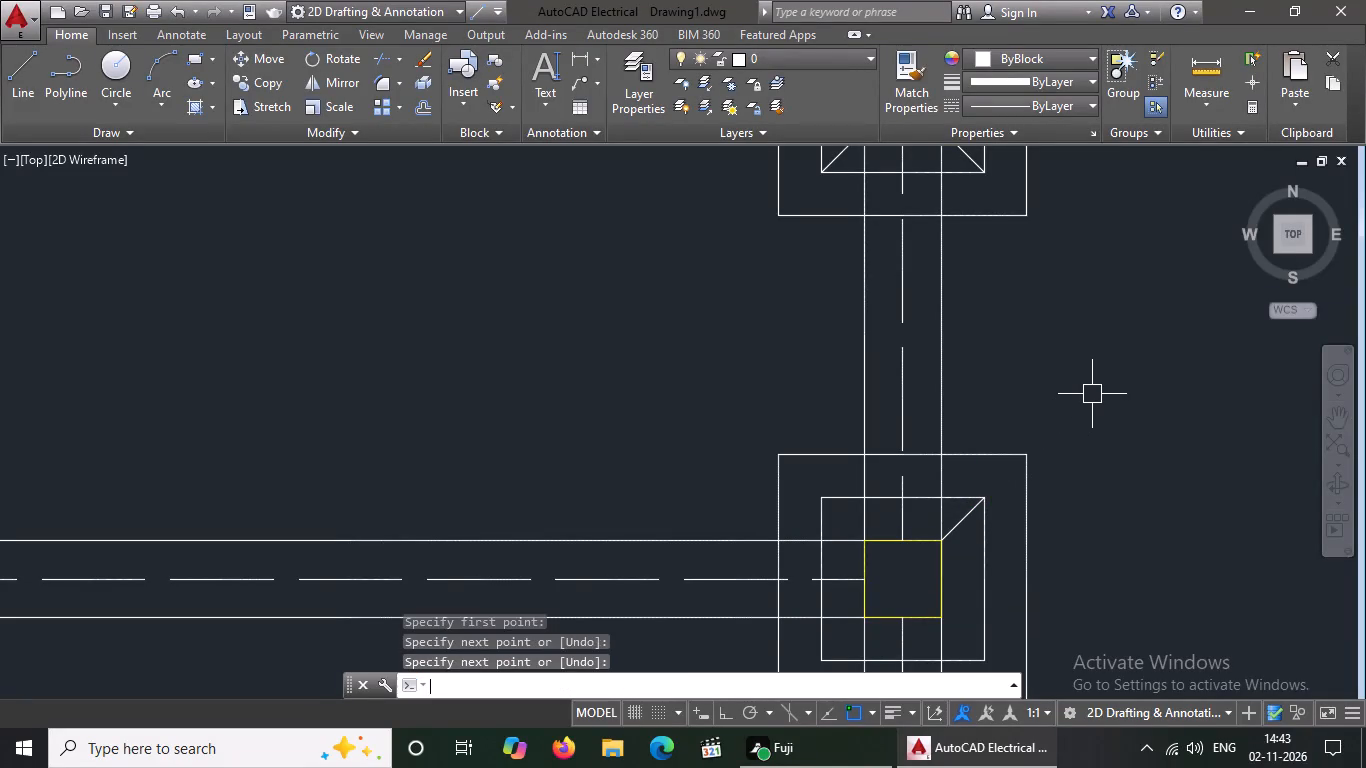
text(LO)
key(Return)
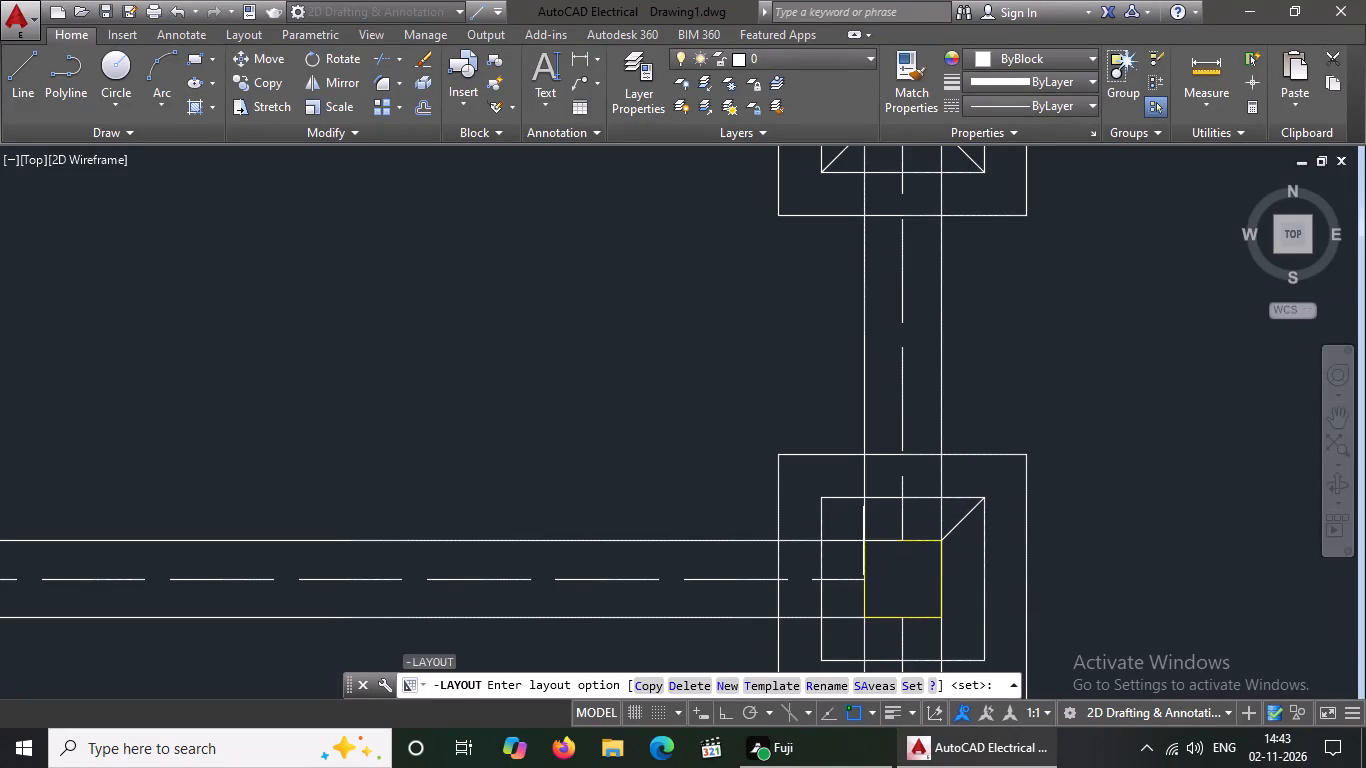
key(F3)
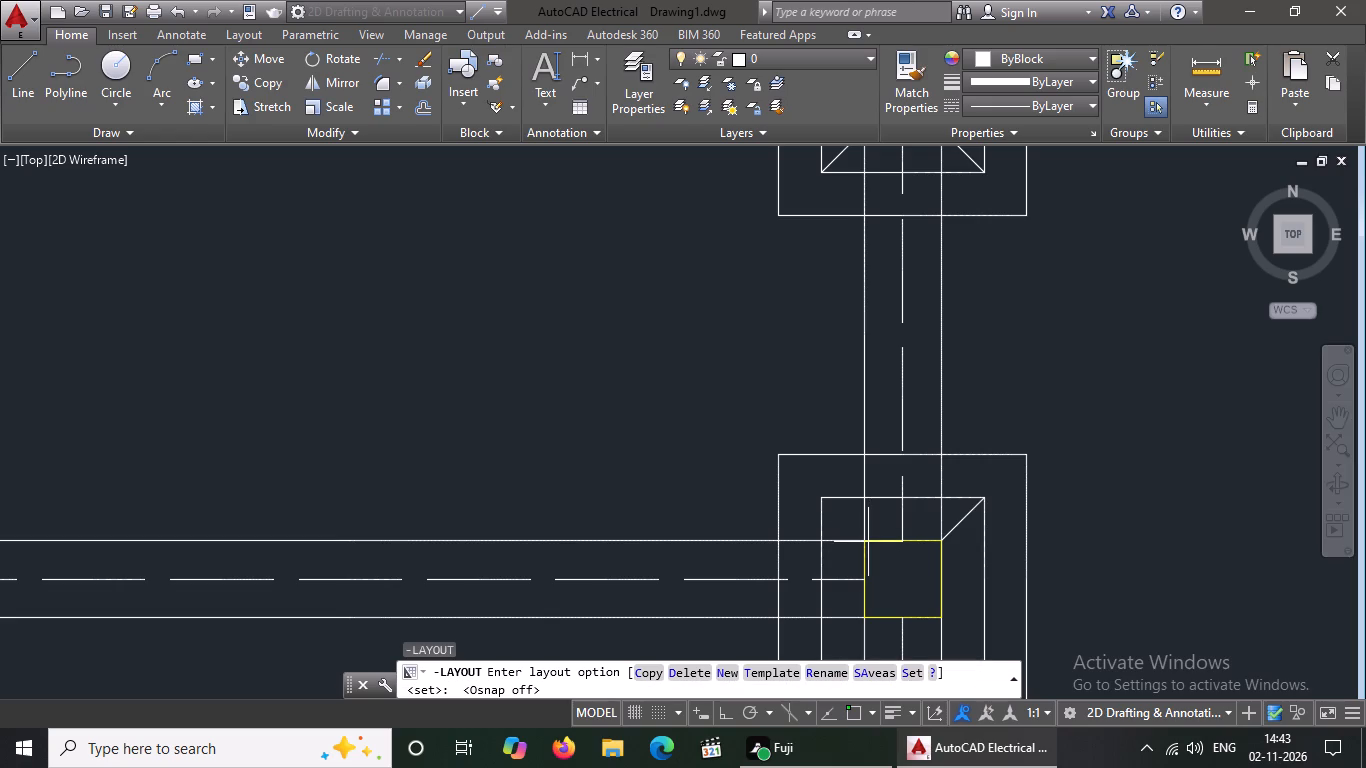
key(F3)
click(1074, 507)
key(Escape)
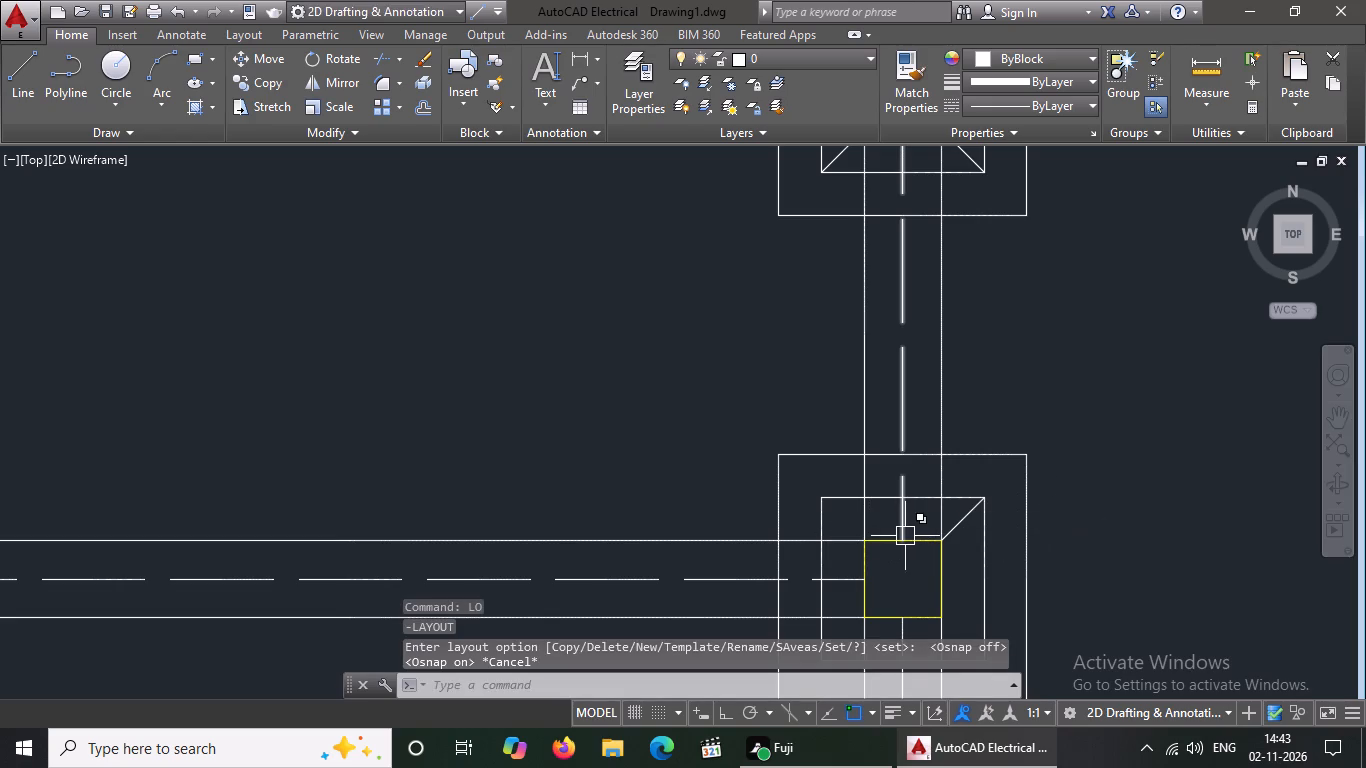
Draw a diagonal line from the column to the inner footing square at the northwest corner of the same footing.
key(l)
key(Return)
click(867, 549)
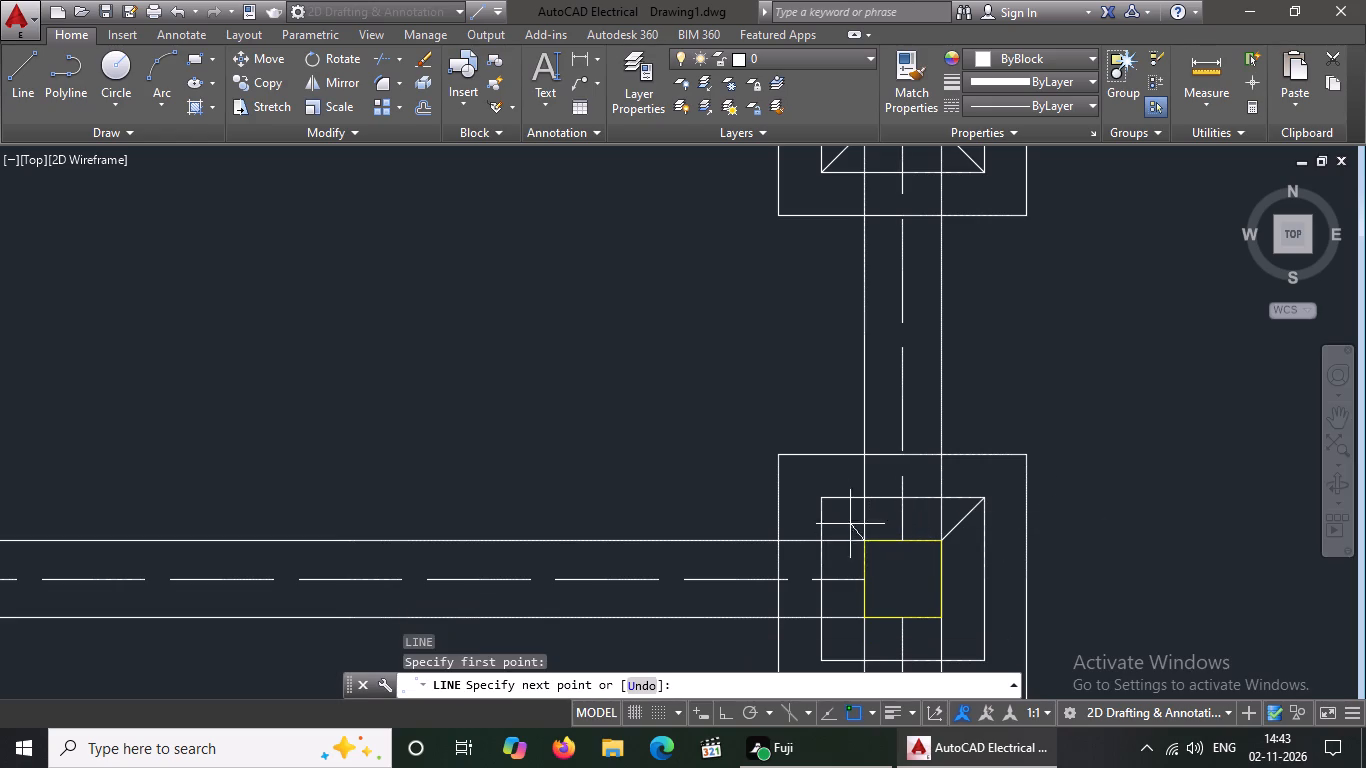
click(822, 502)
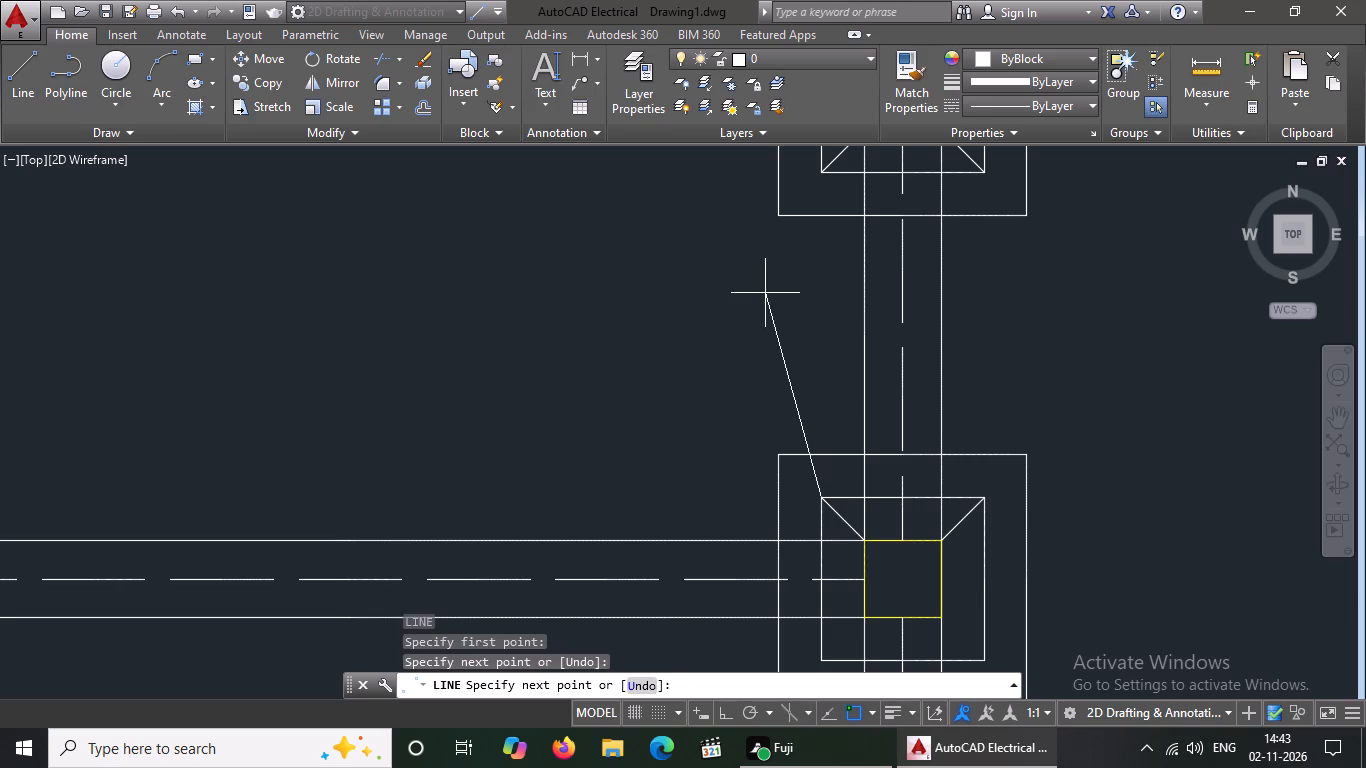
key(Return)
Draw diagonal lines between the inner footing square and the column at both south corners of the same footing.
key(l)
key(Return)
scroll(890, 322, down, 2)
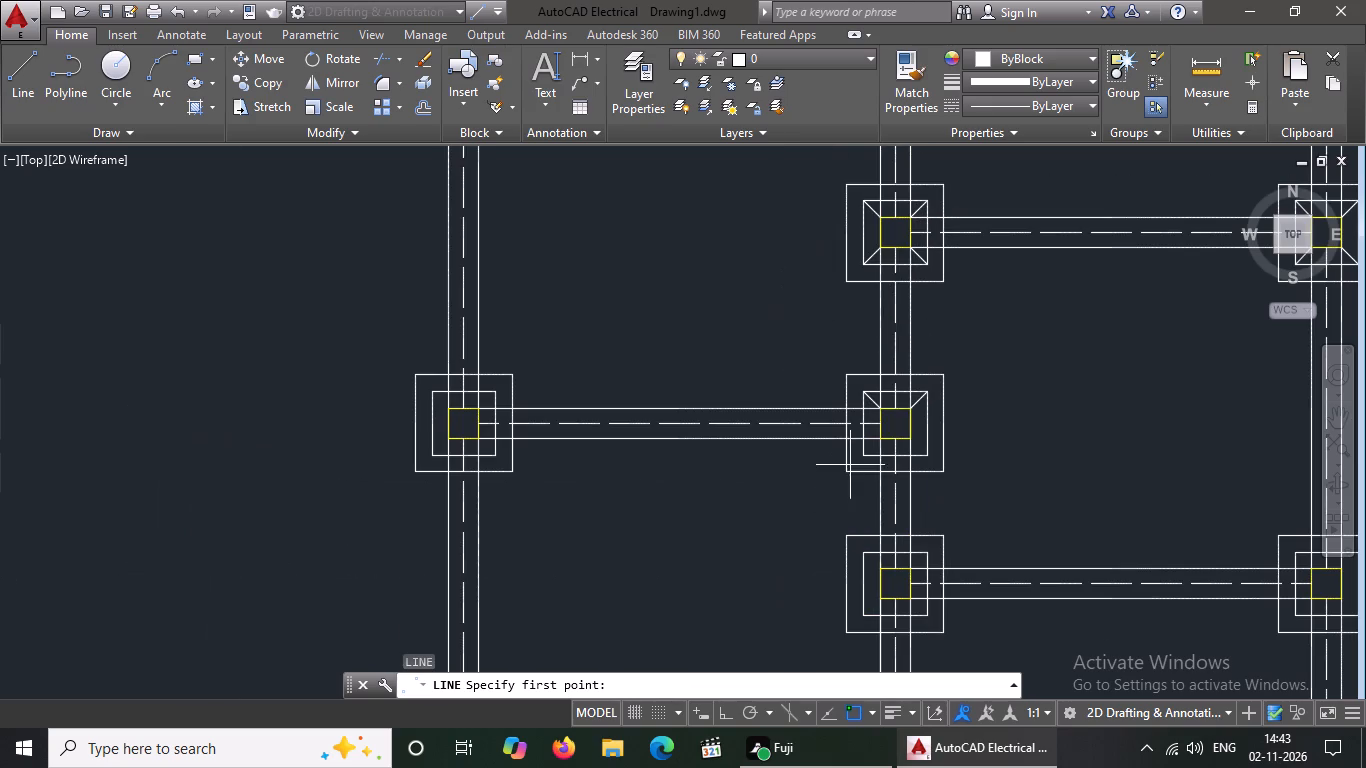
scroll(855, 464, up, 2)
click(876, 443)
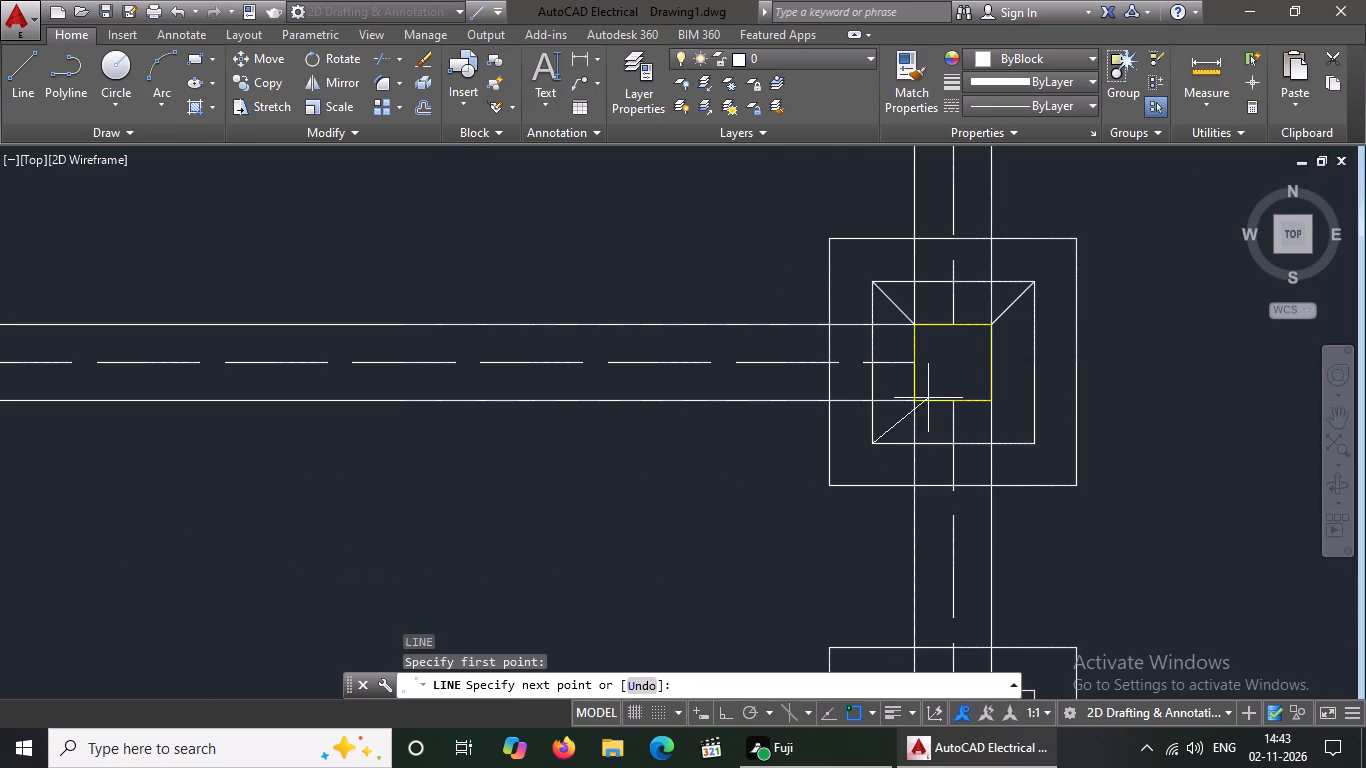
click(912, 403)
key(Return)
key(l)
key(Return)
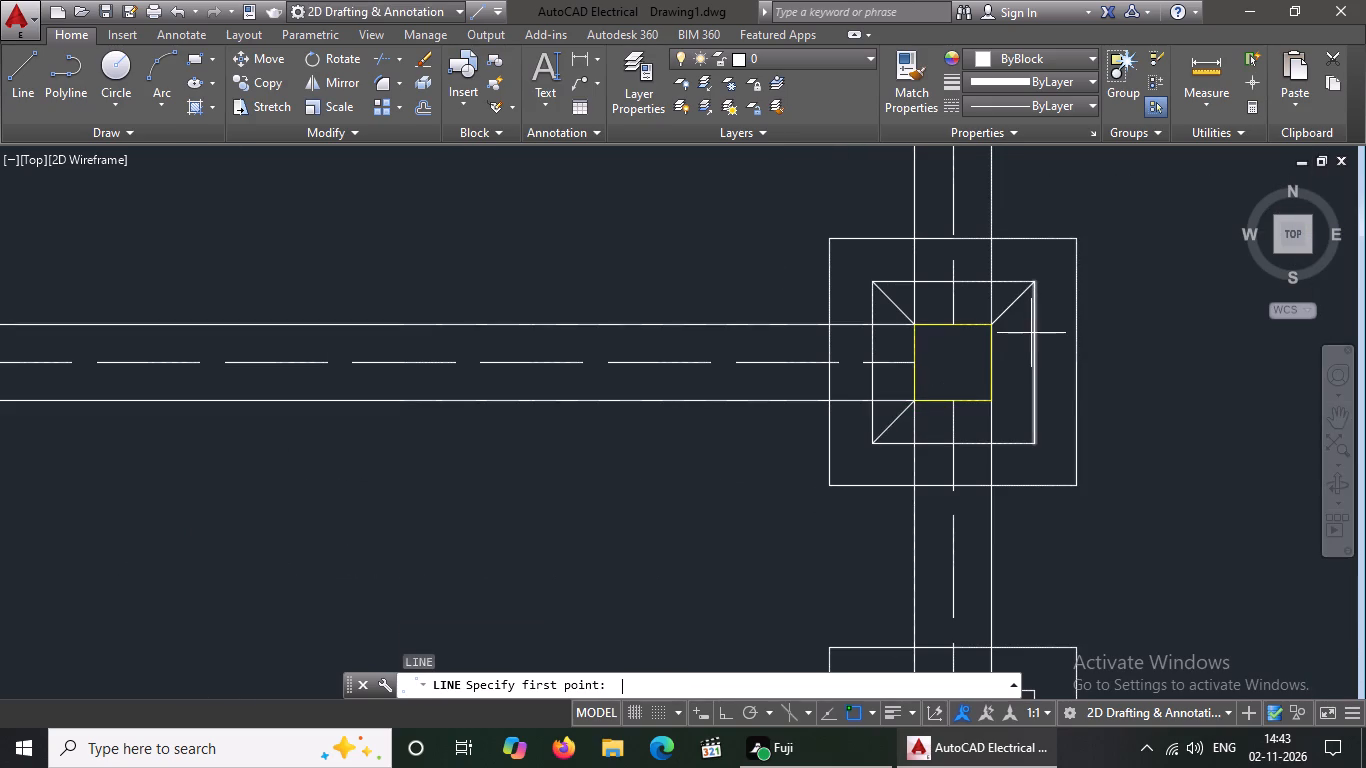
click(988, 401)
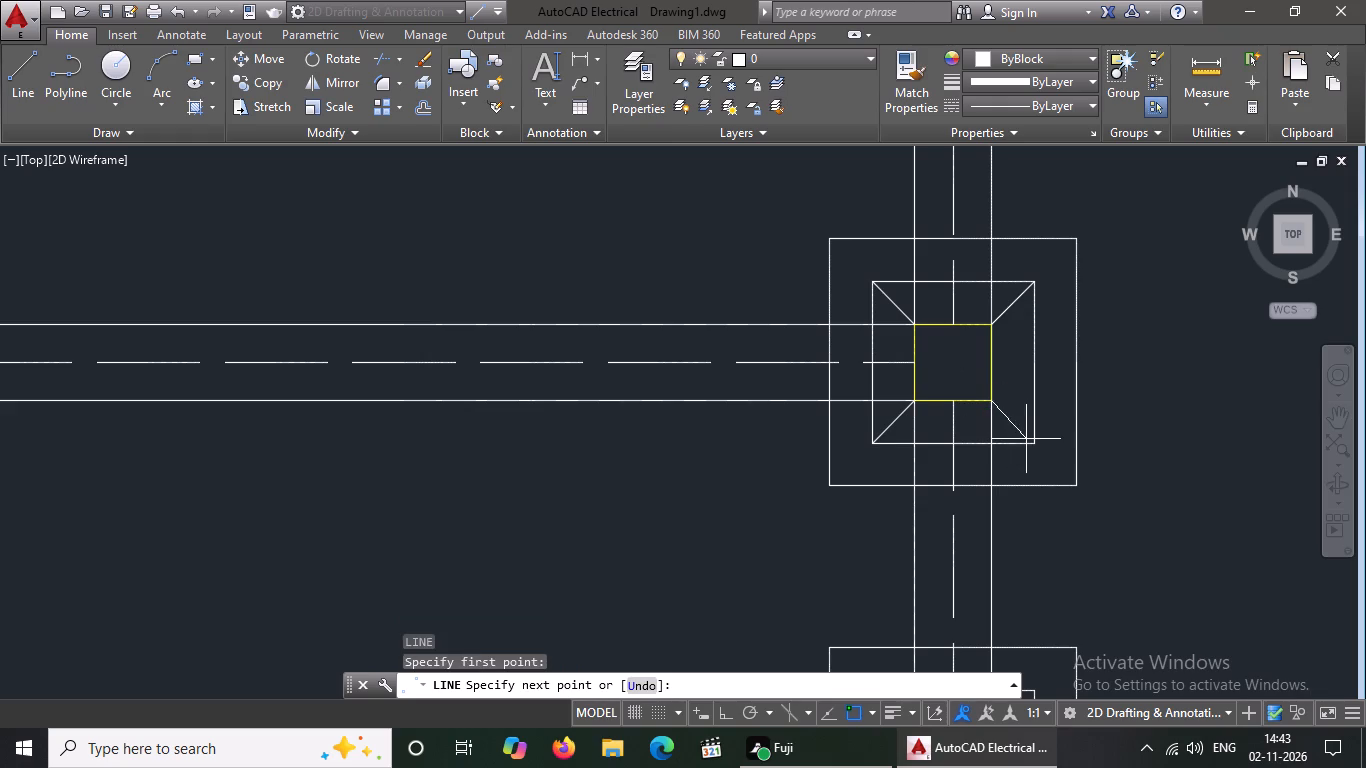
click(1036, 446)
key(Return)
Draw diagonal lines between the column and inner footing square at both north corners of the footing at this row's west end.
key(l)
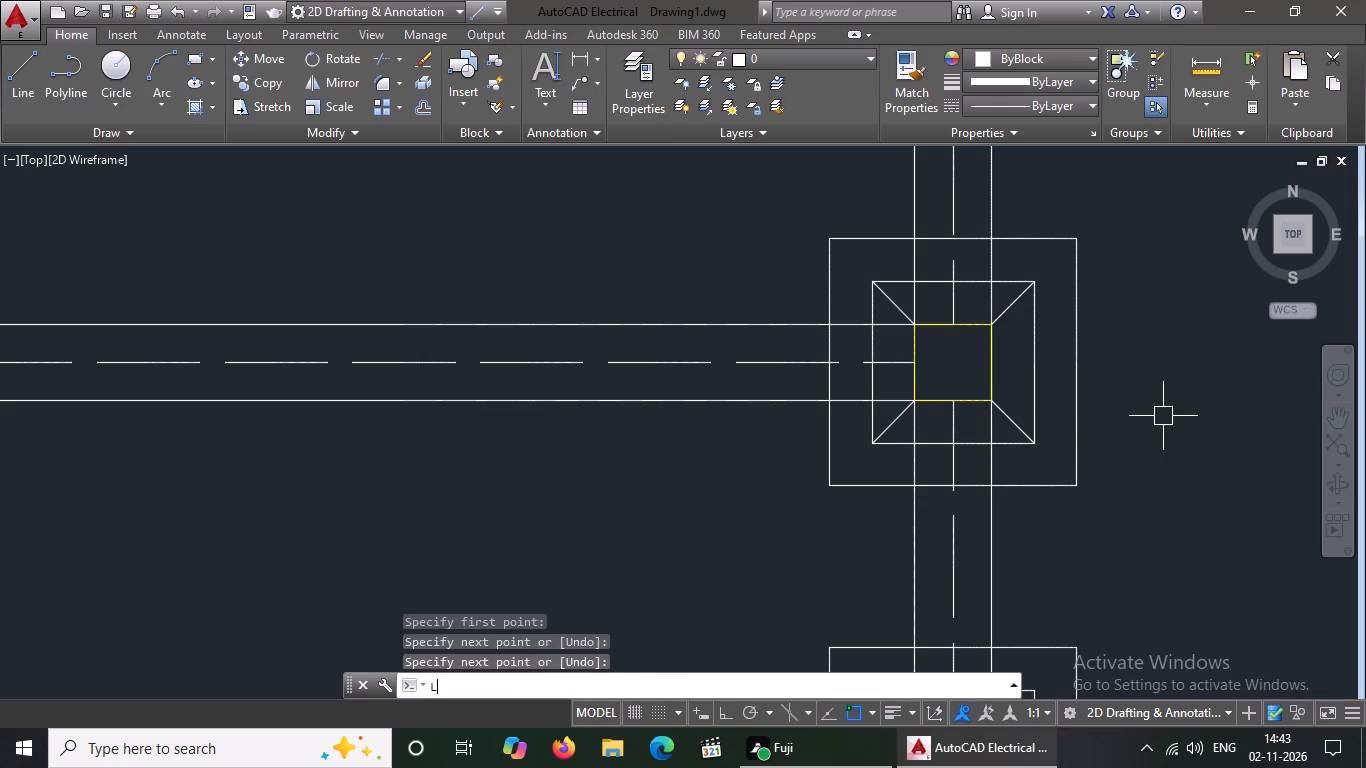
key(Return)
scroll(1204, 406, down, 3)
scroll(949, 451, down, 2)
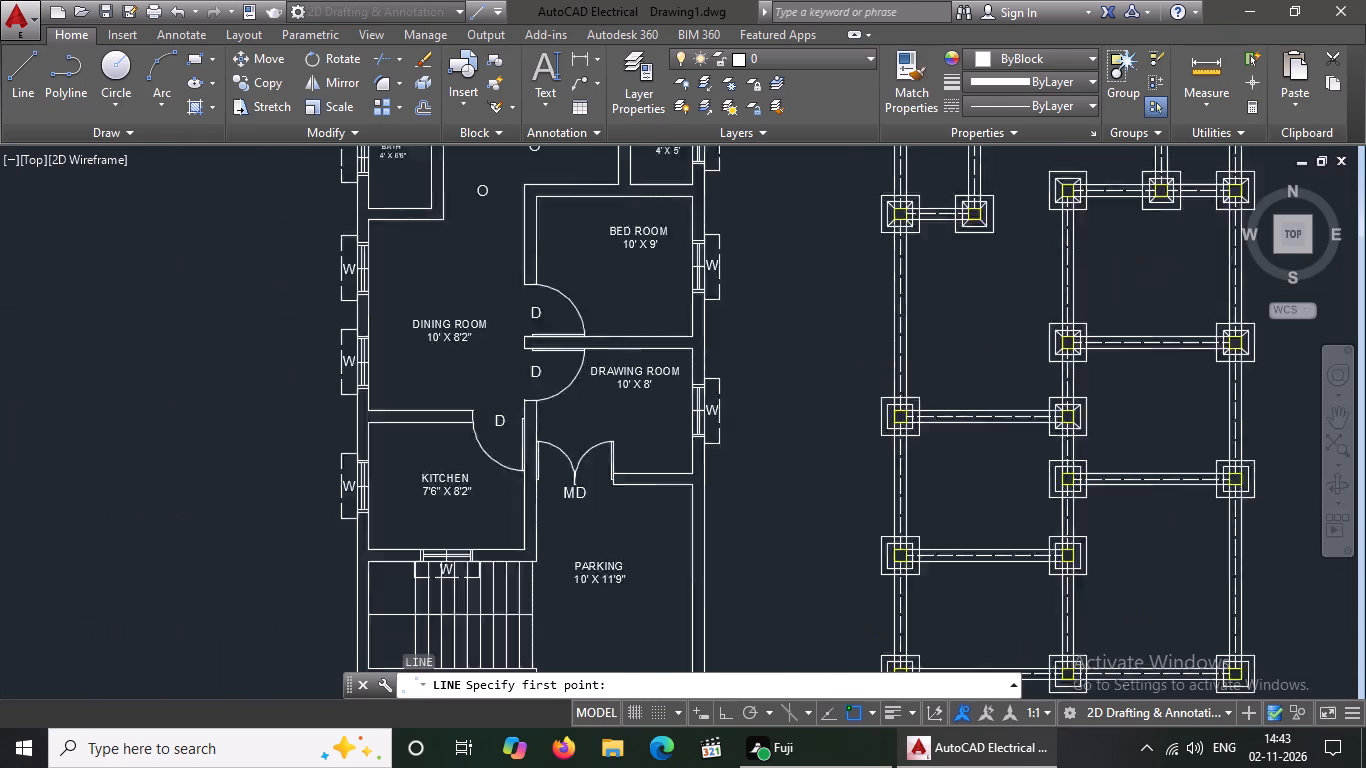
scroll(1126, 382, up, 2)
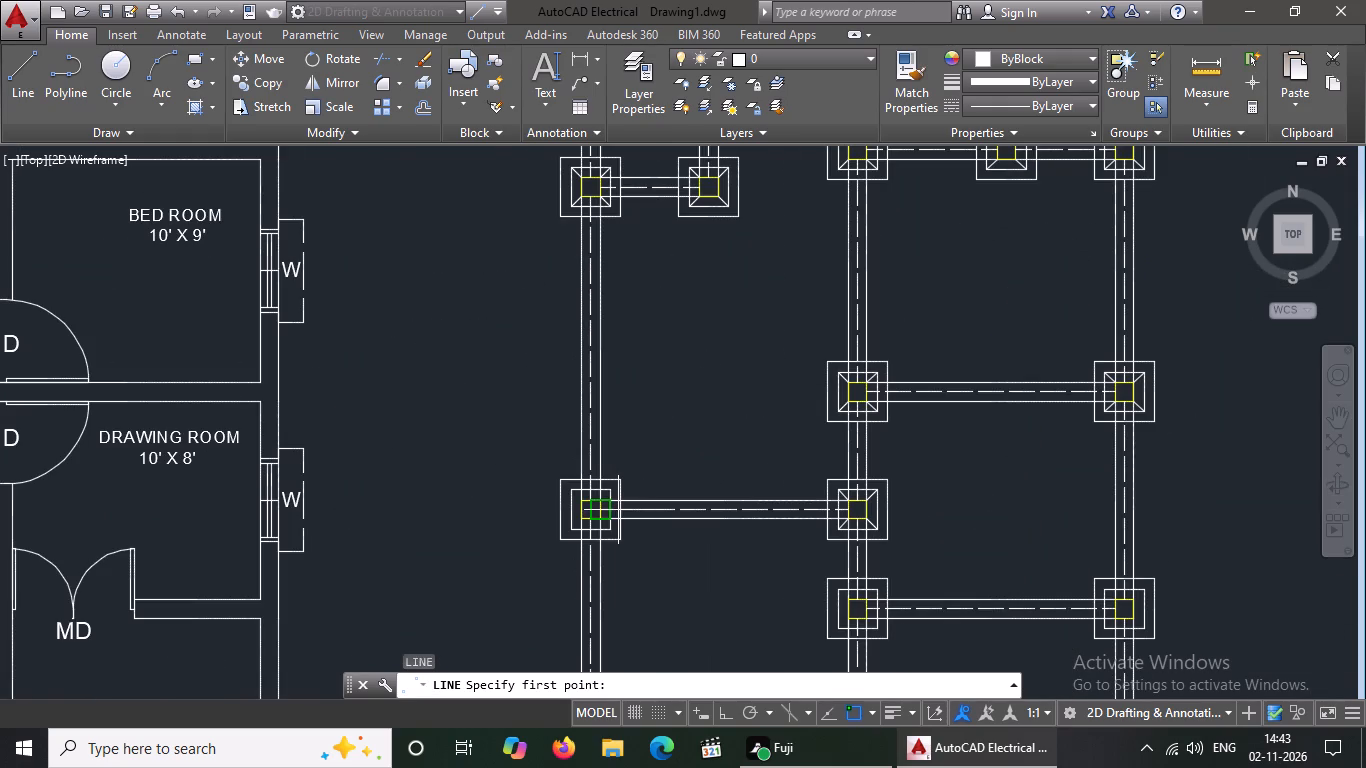
scroll(618, 507, up, 5)
click(501, 458)
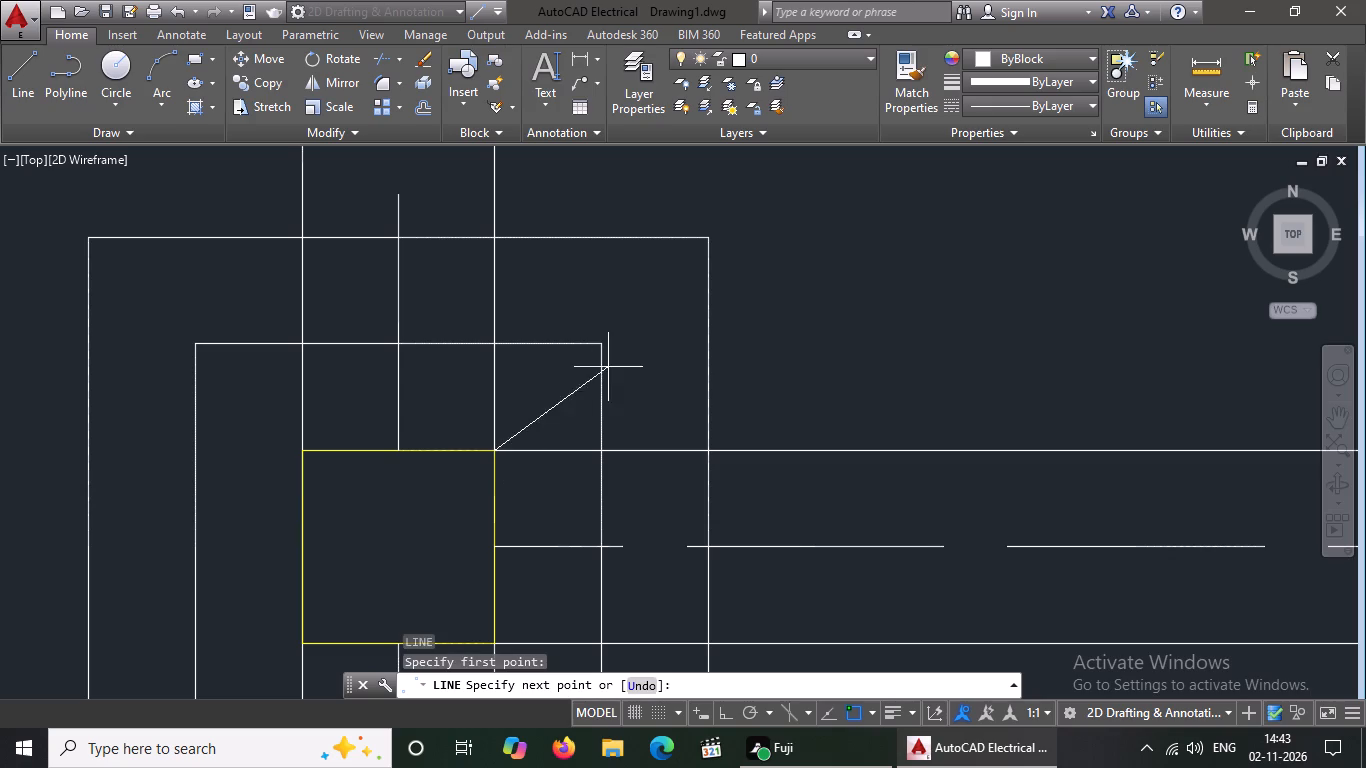
click(603, 345)
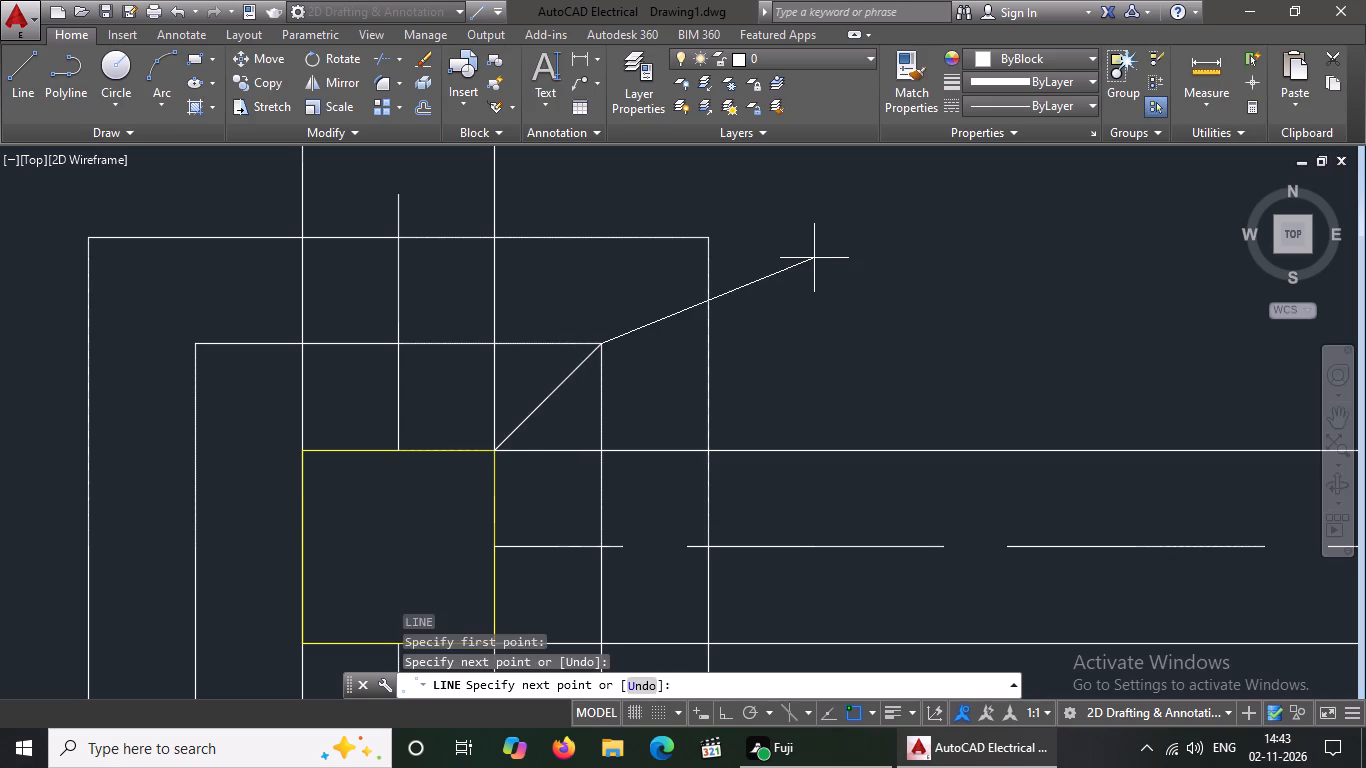
key(Return)
key(l)
key(Return)
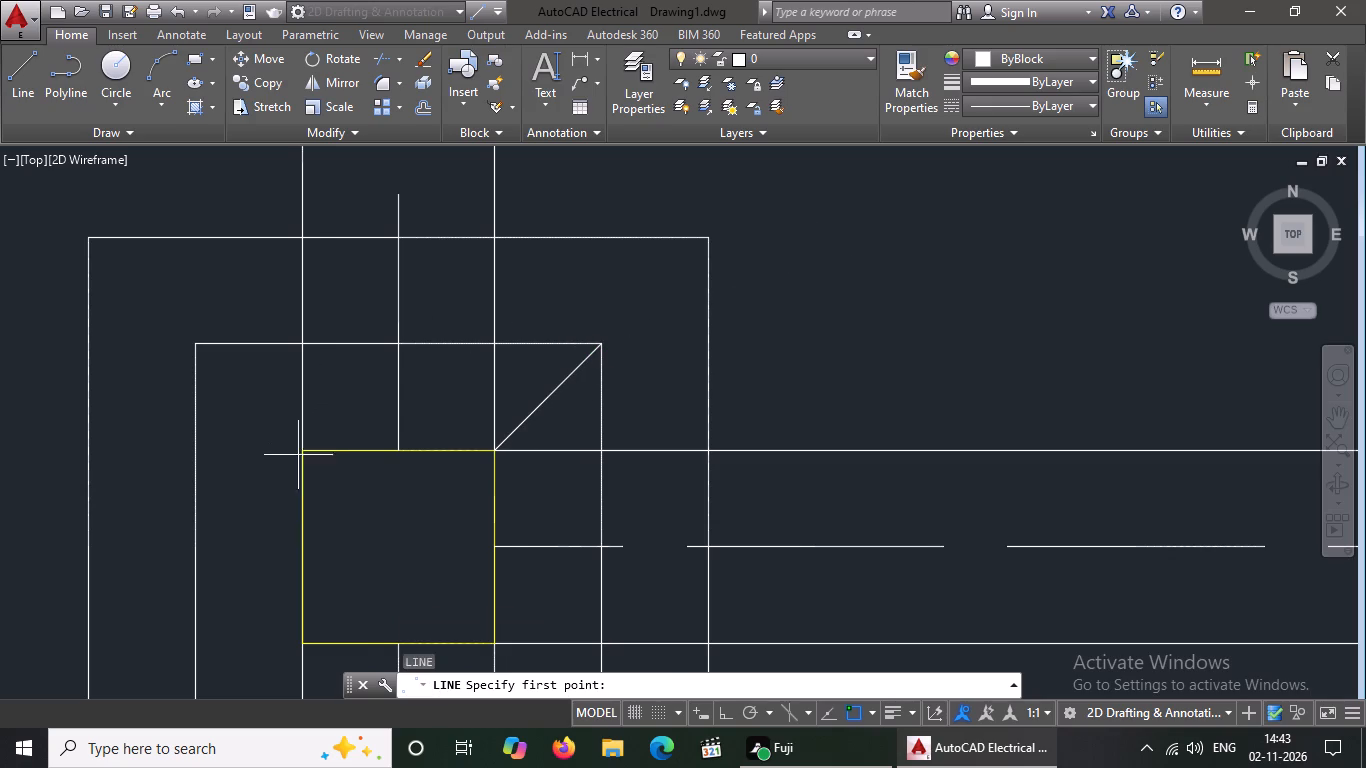
click(198, 349)
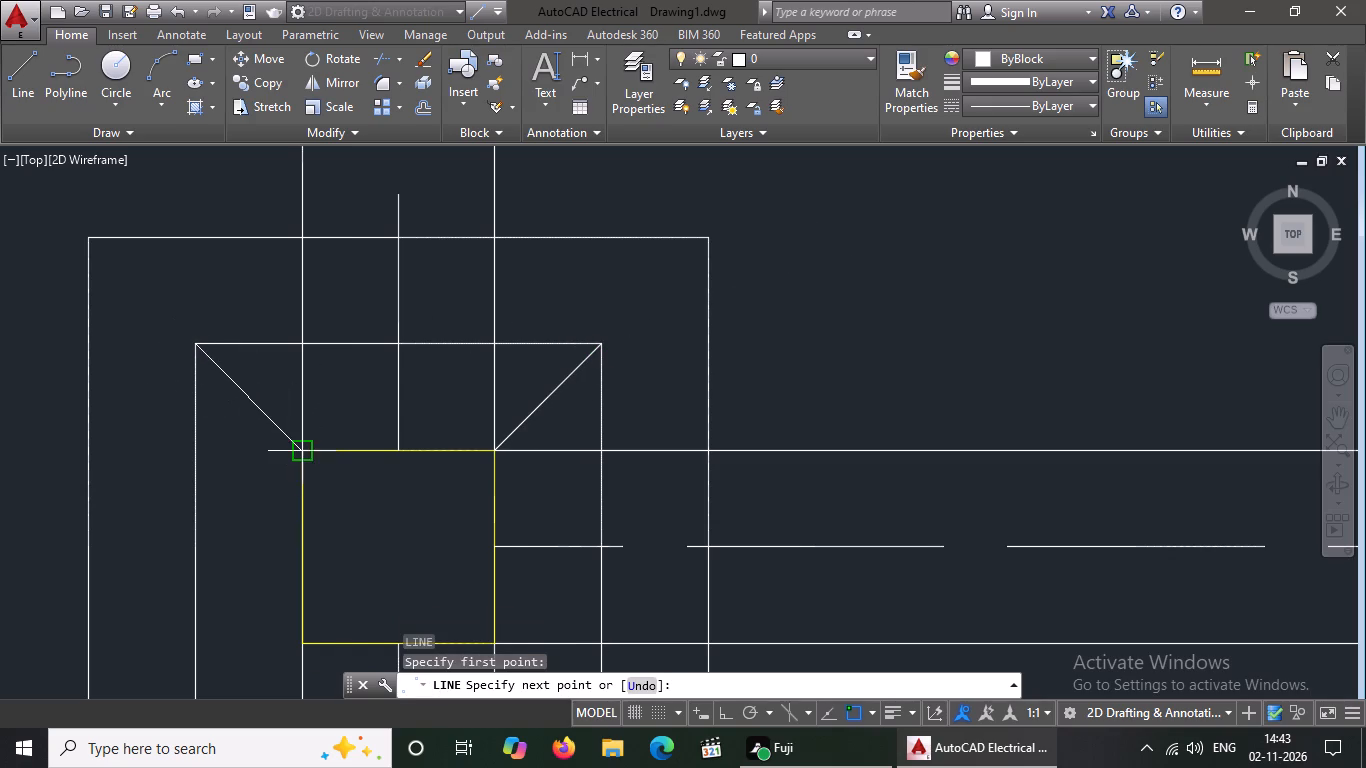
drag(302, 453, 332, 444)
key(Return)
Draw diagonal lines between the inner footing square and the column at both south corners of the same west-end footing.
key(l)
key(Return)
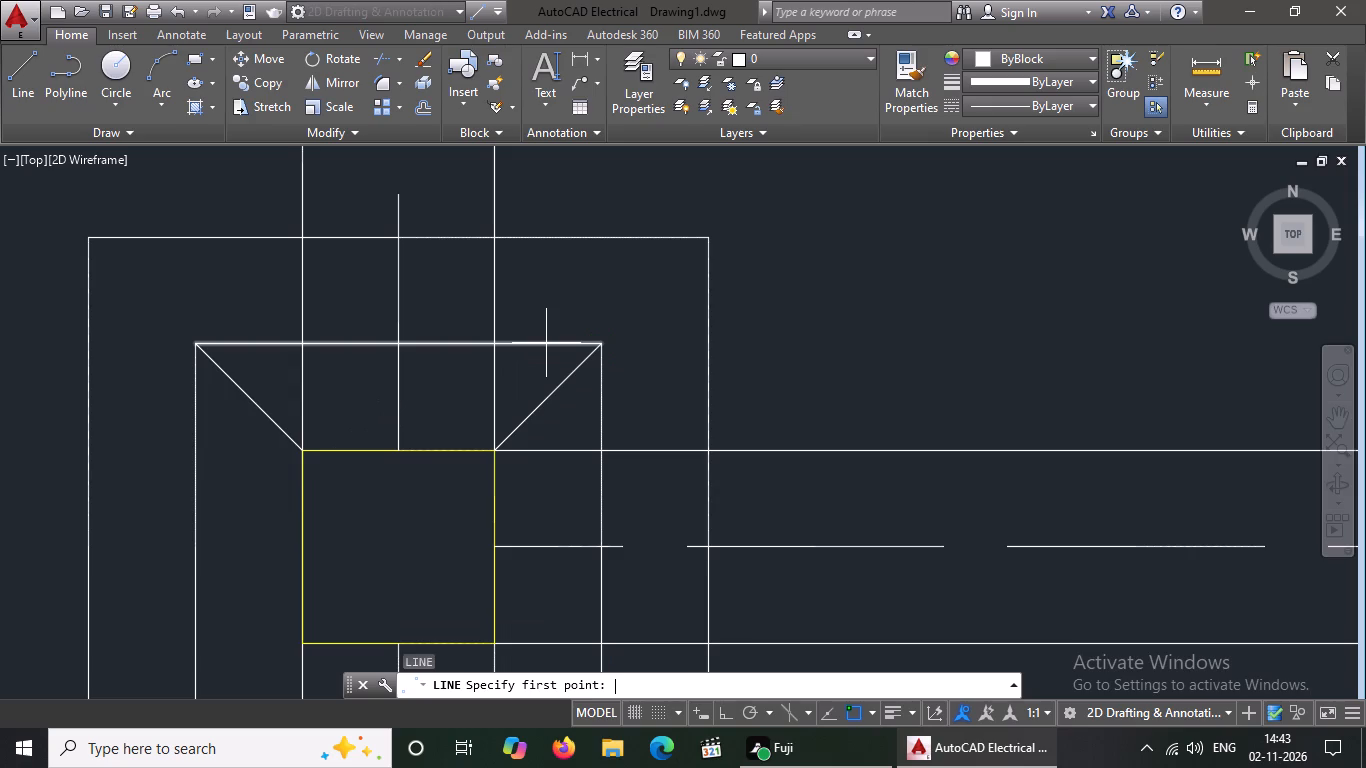
scroll(635, 239, down, 2)
click(461, 439)
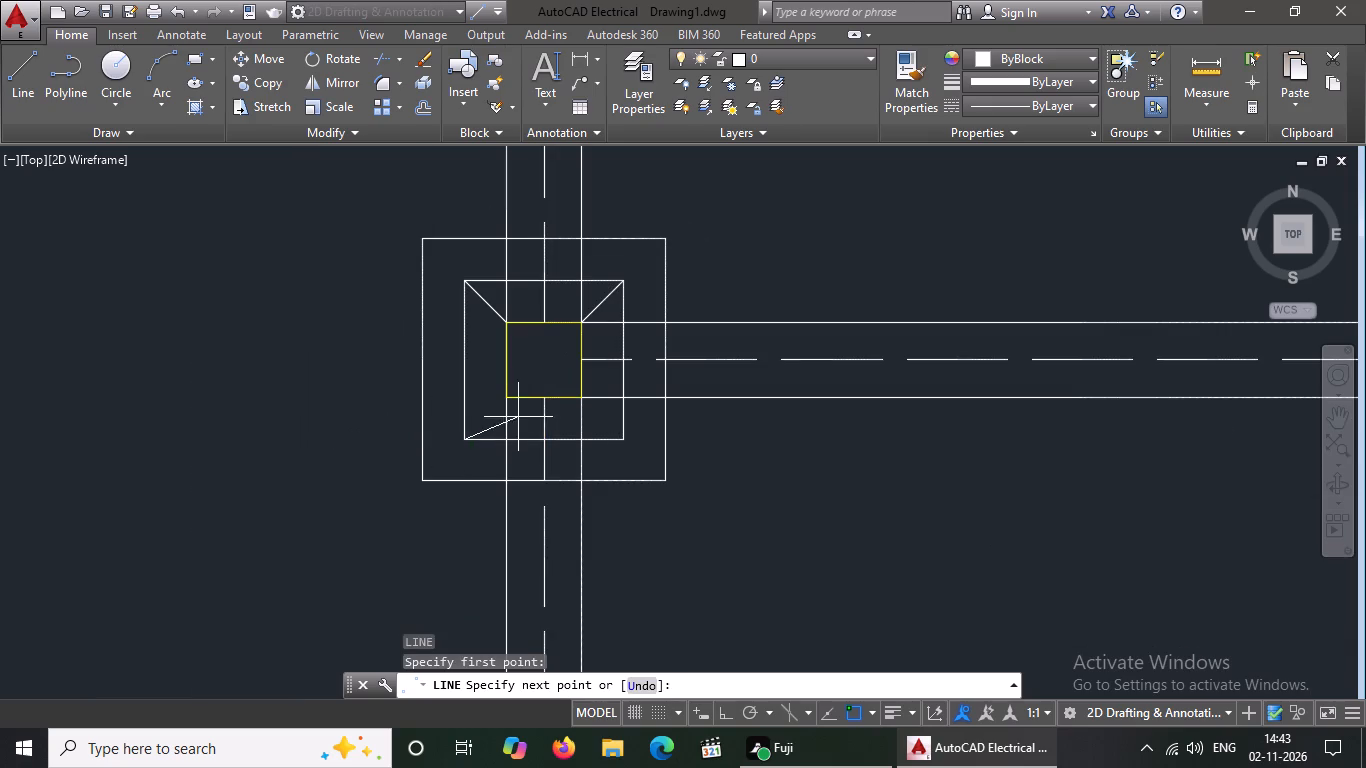
click(504, 396)
key(Return)
key(l)
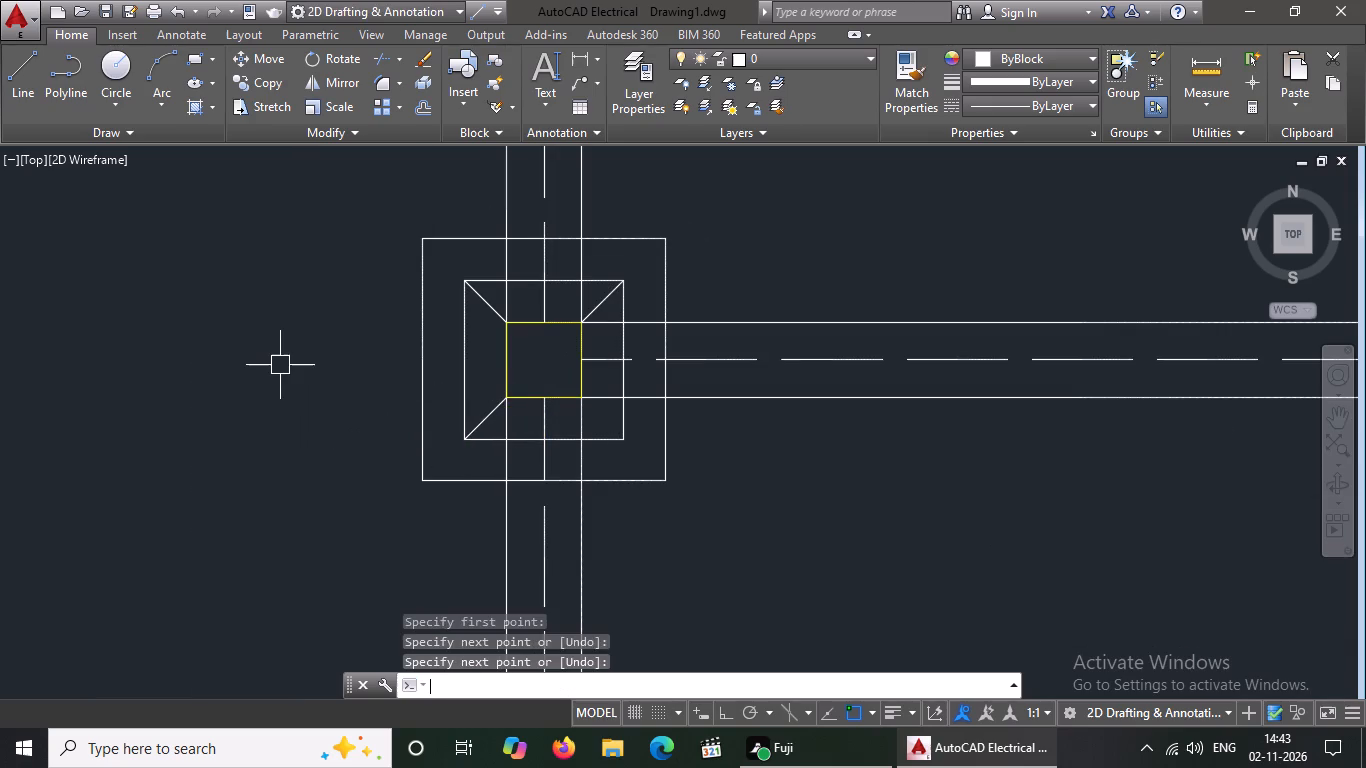
key(Return)
click(577, 399)
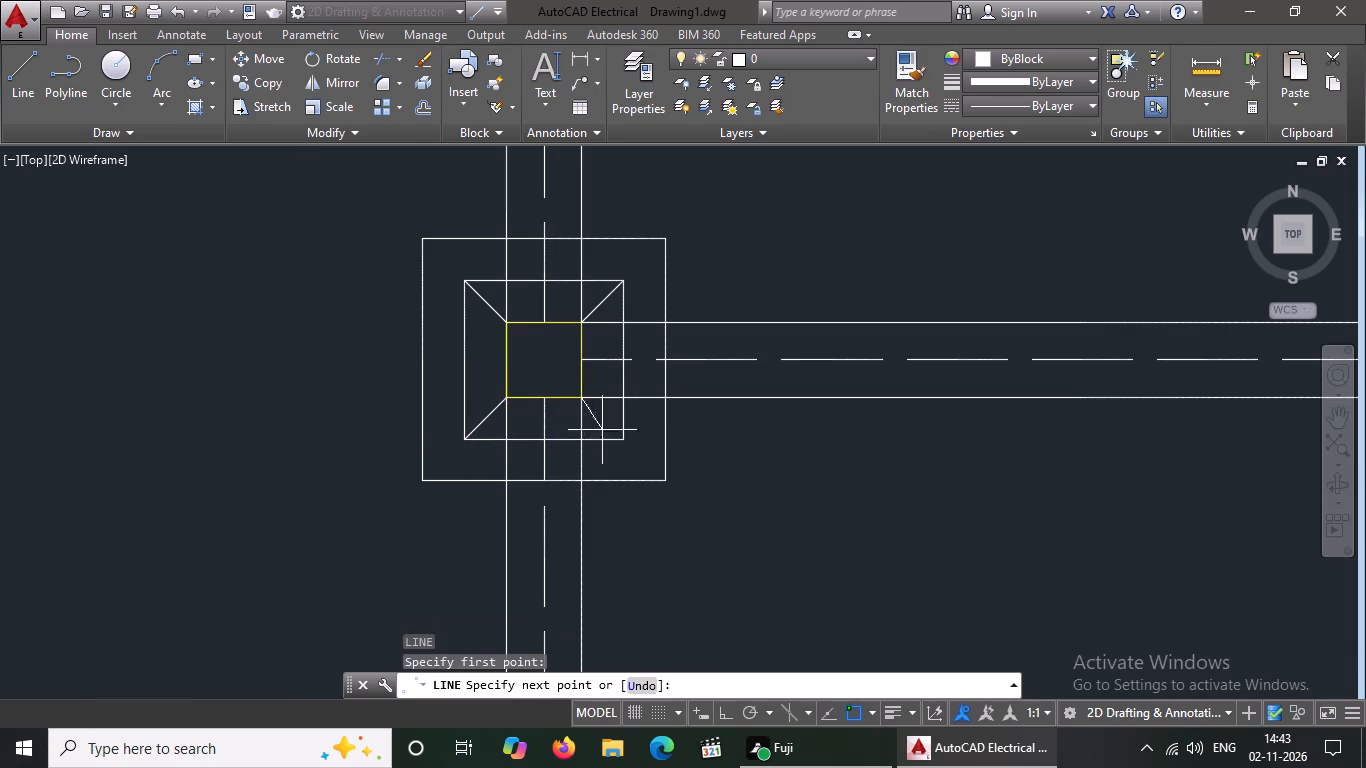
click(622, 438)
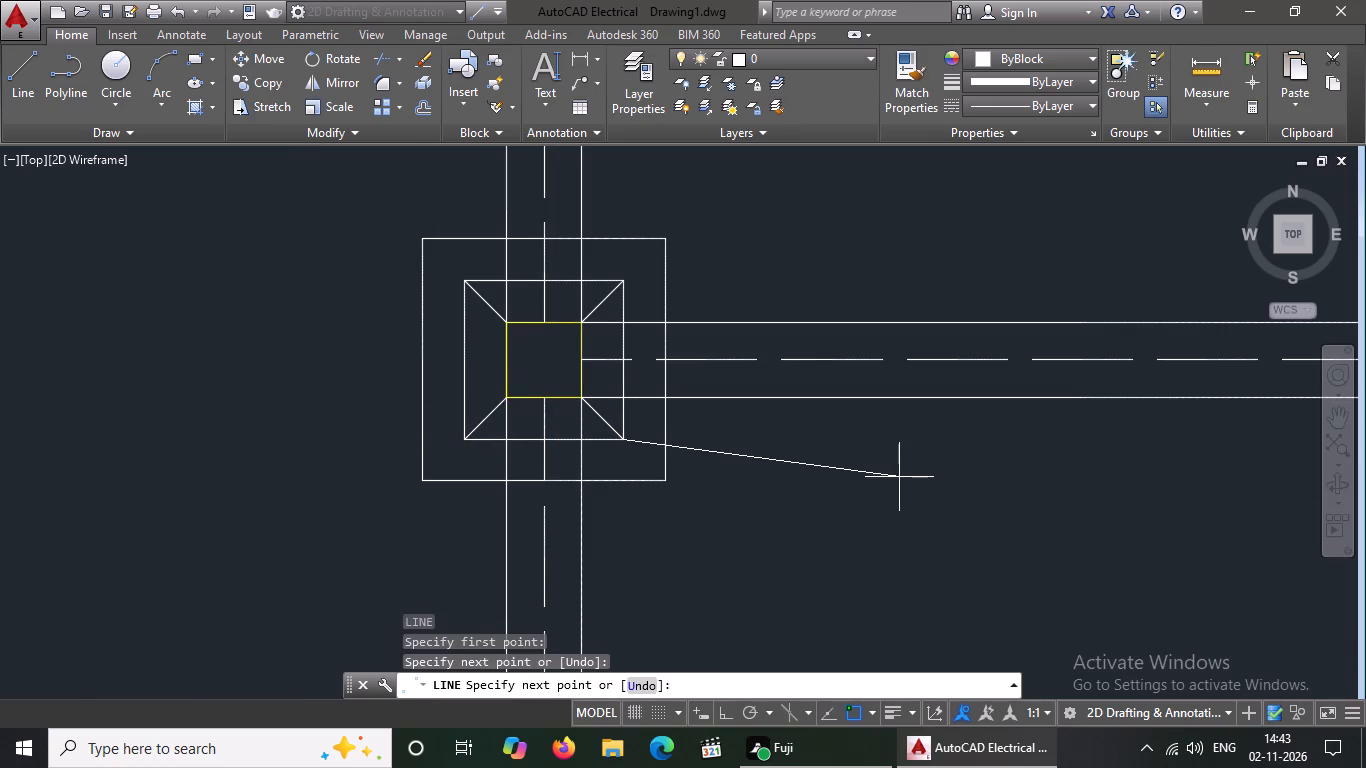
key(Return)
Draw diagonal lines between column and inner footing square at both north corners of the next row's west footing, on the middle column line.
key(l)
key(Return)
scroll(851, 454, down, 4)
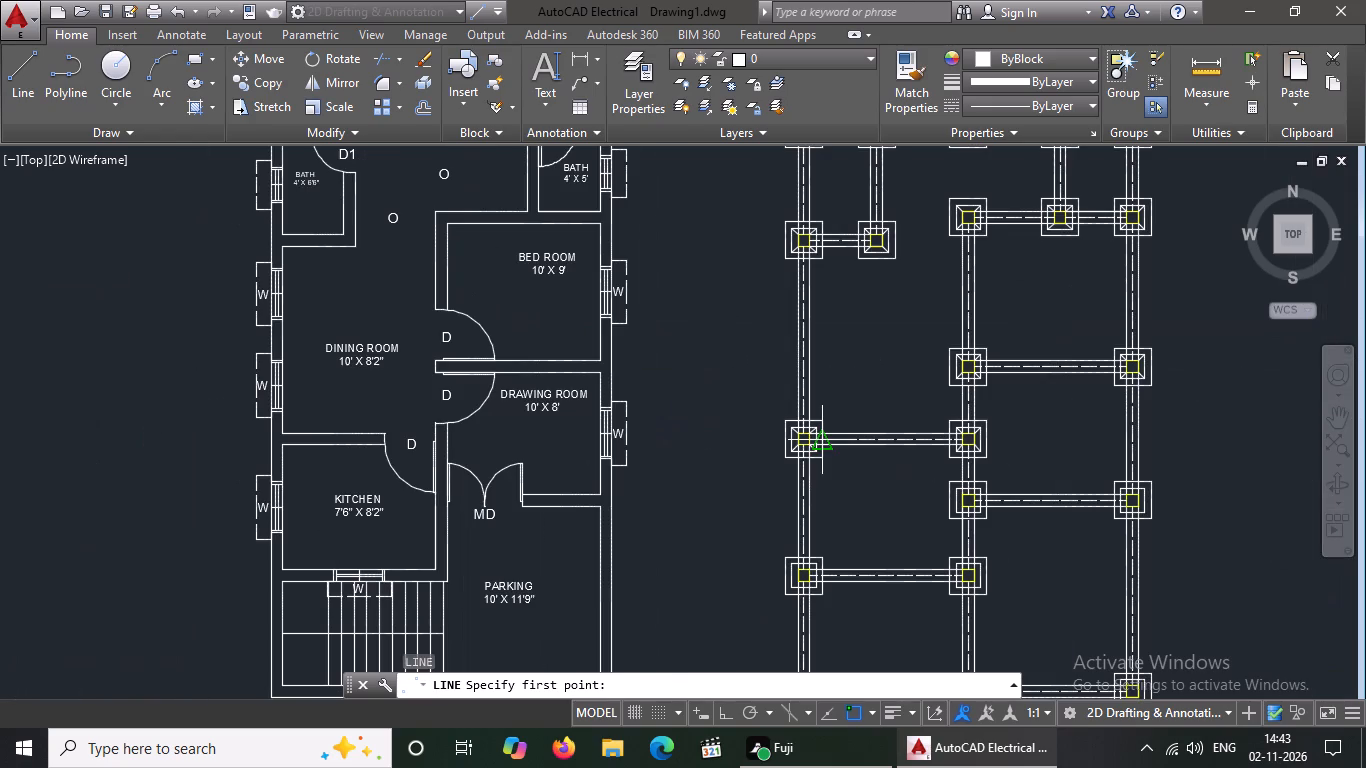
scroll(1015, 525, up, 2)
scroll(925, 482, up, 2)
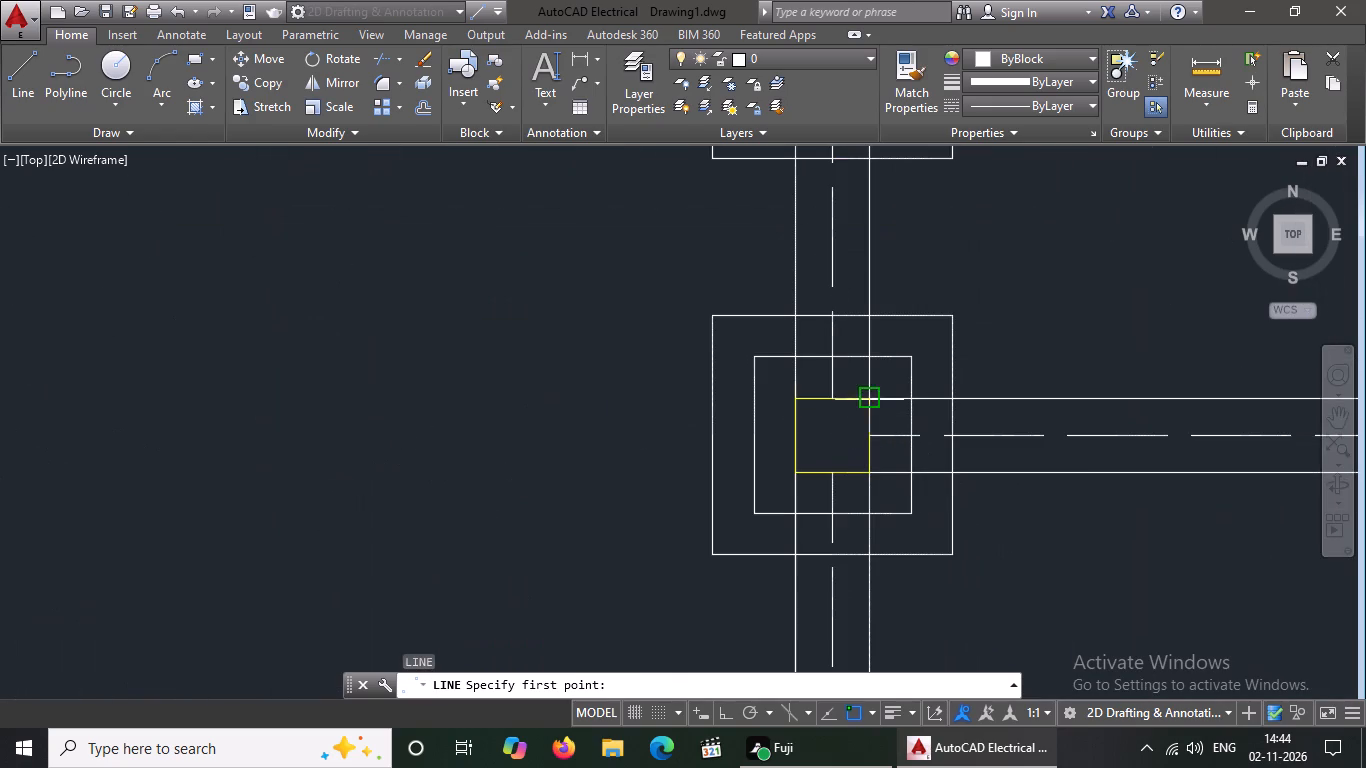
click(861, 396)
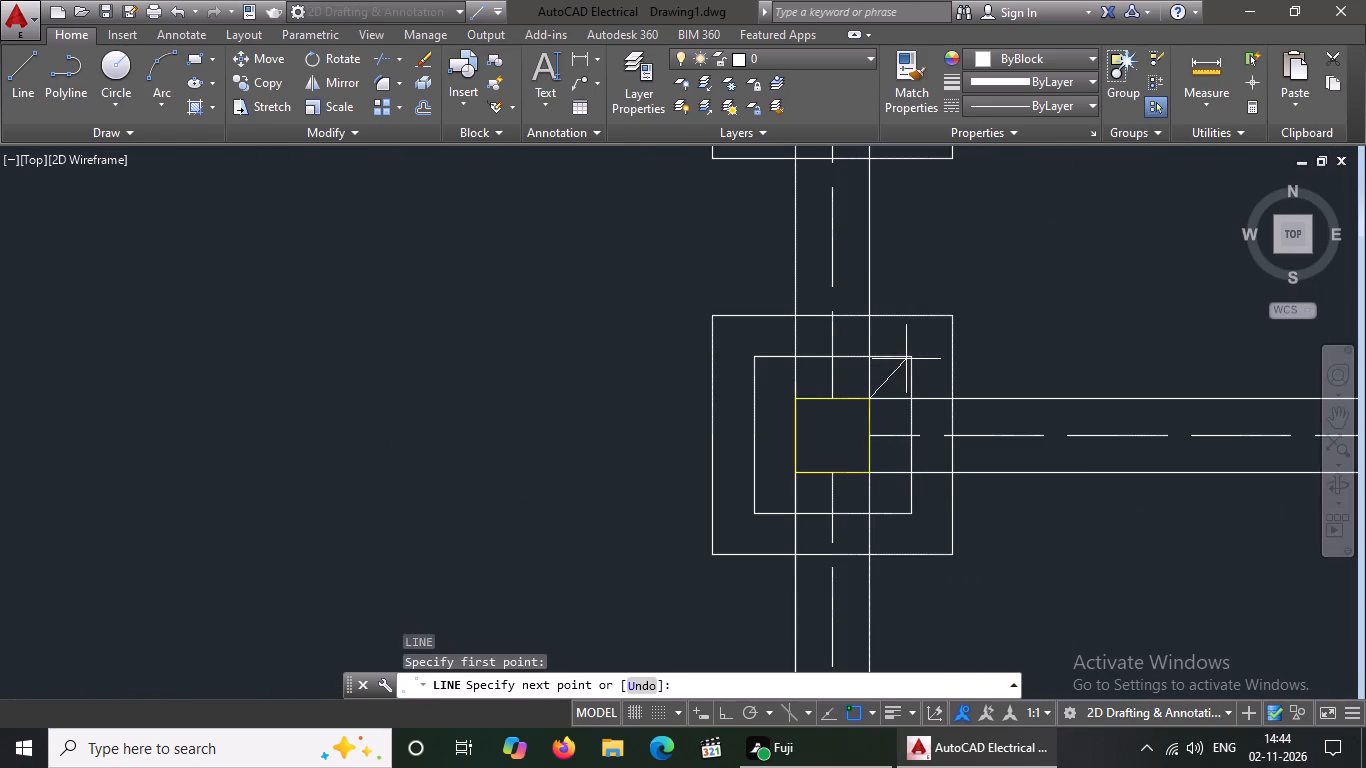
drag(912, 359, 930, 348)
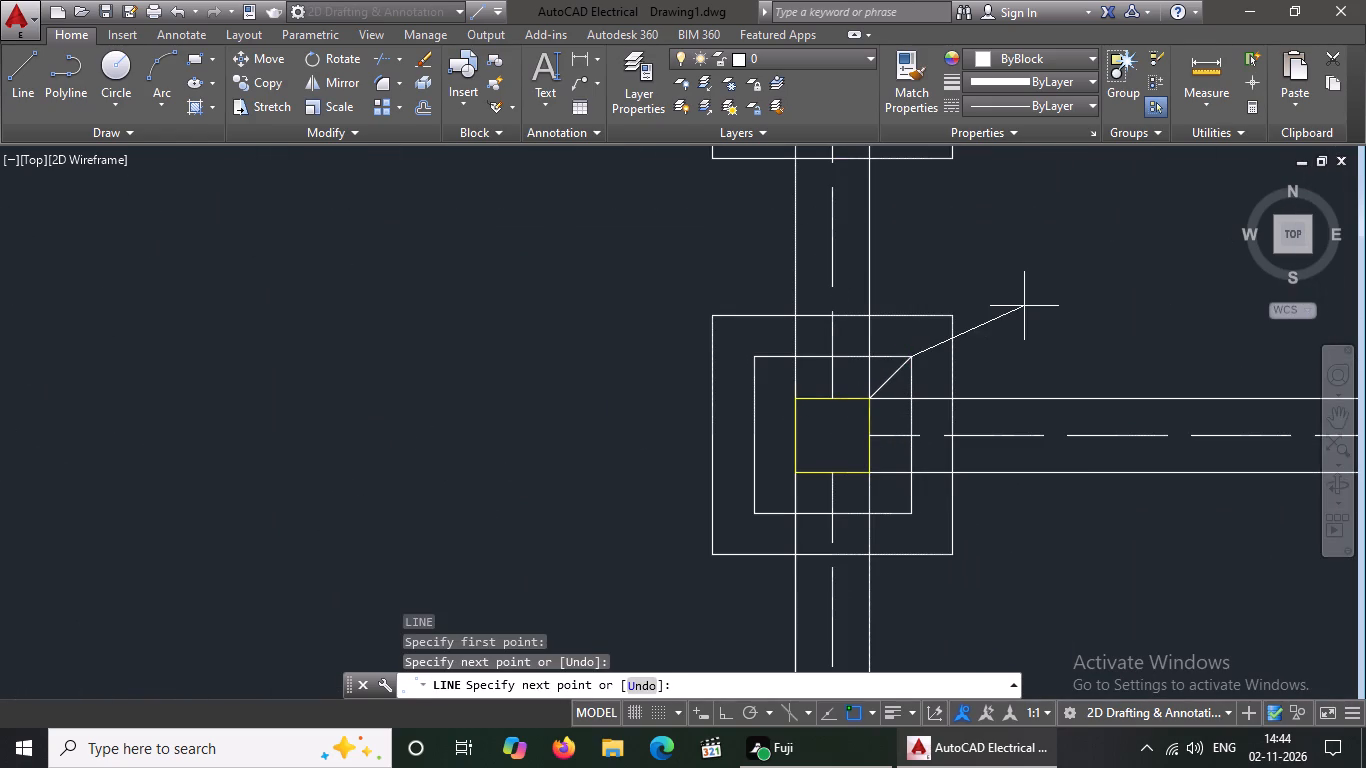
key(Return)
key(l)
key(Return)
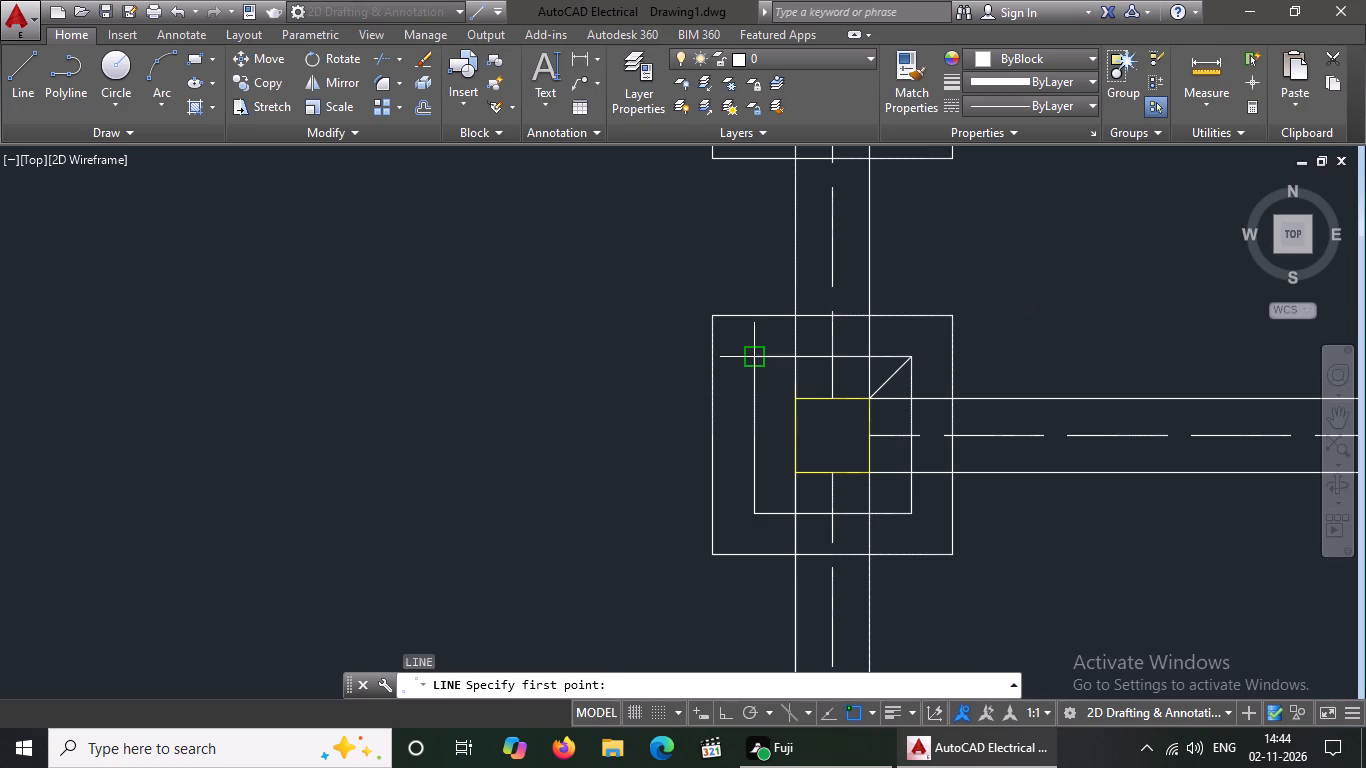
click(753, 354)
drag(792, 399, 781, 408)
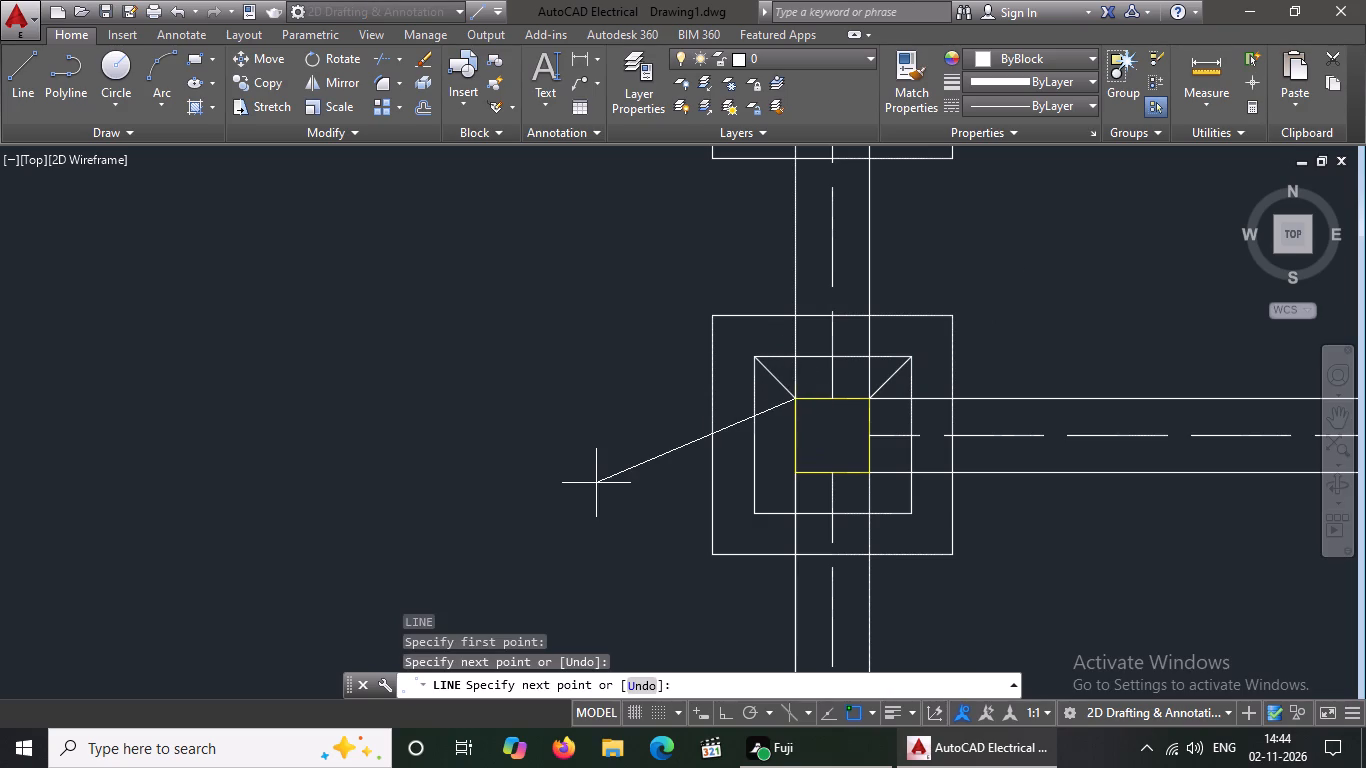
key(Return)
Draw diagonal lines from the column to the inner footing square at both south corners of the same footing.
key(l)
key(Return)
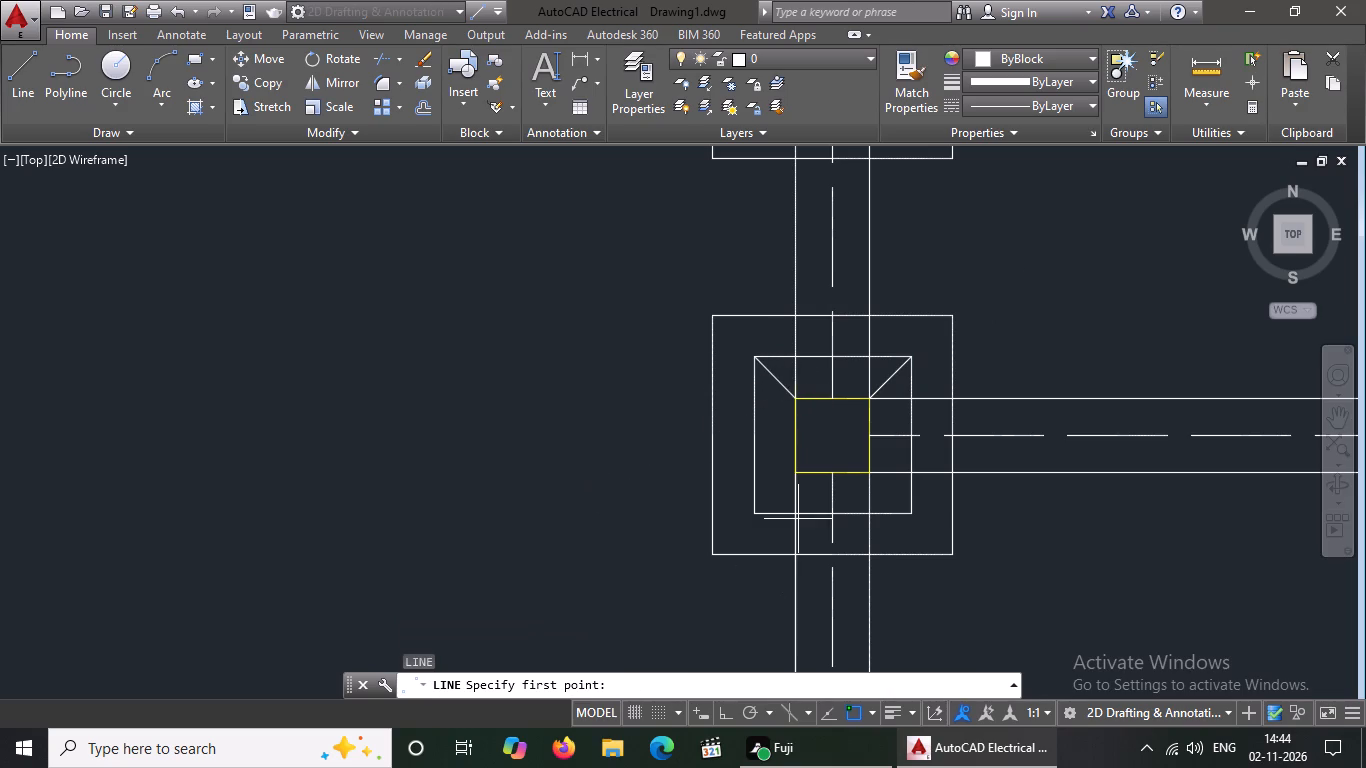
click(795, 472)
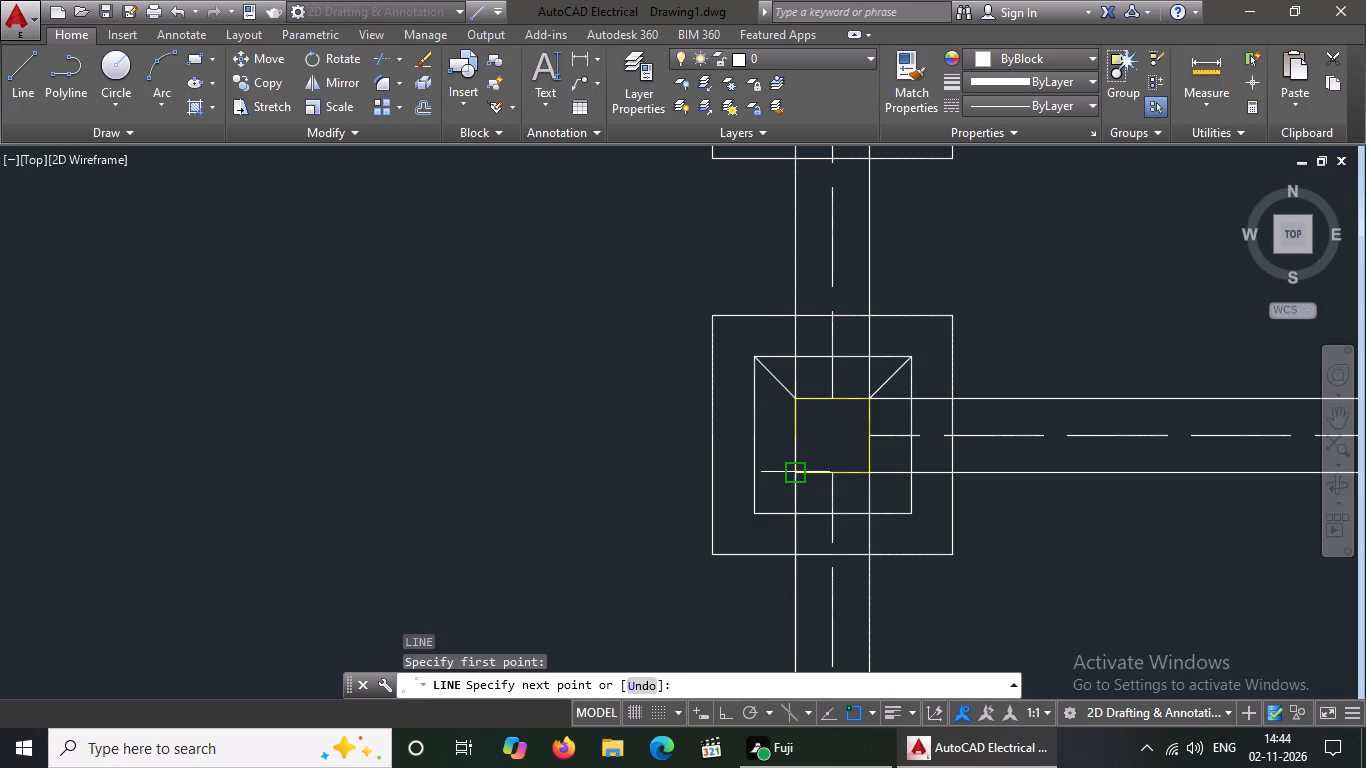
drag(755, 518, 679, 546)
key(Return)
key(l)
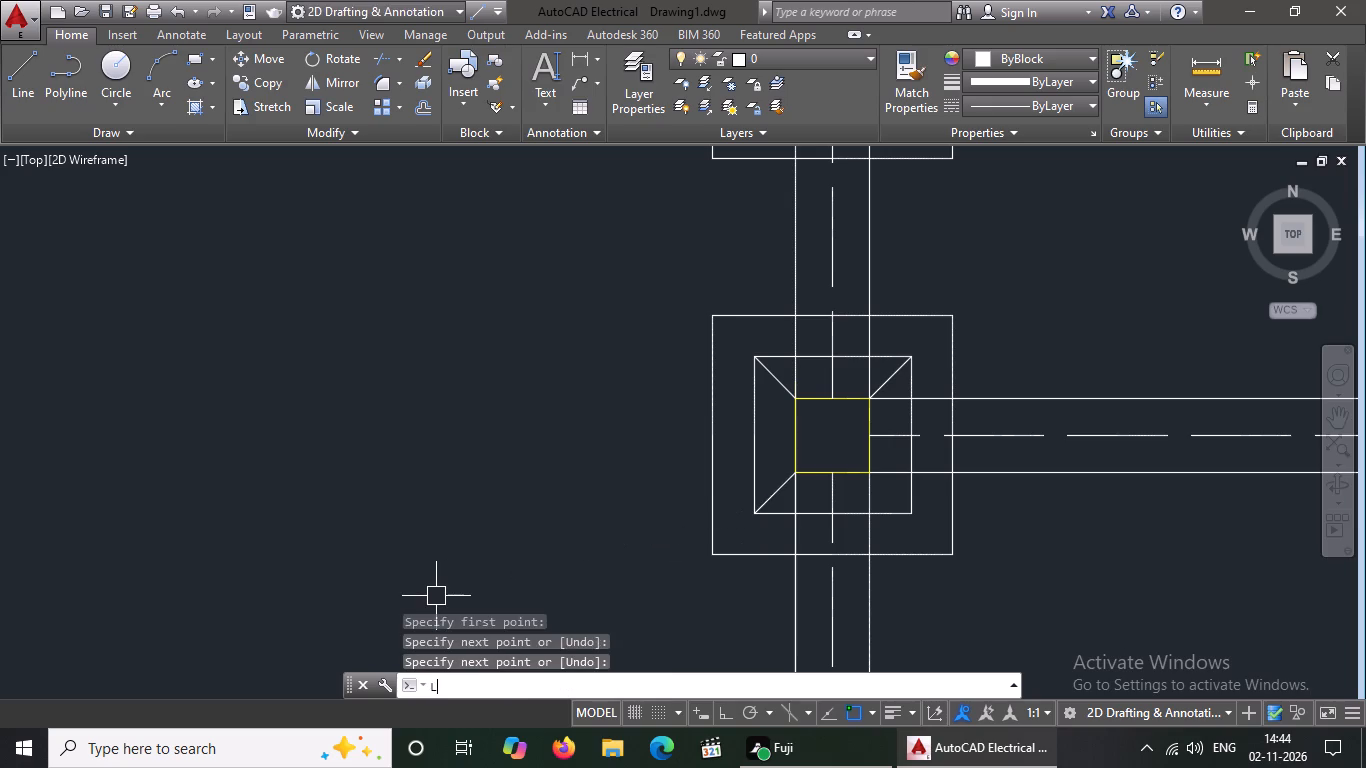
key(Return)
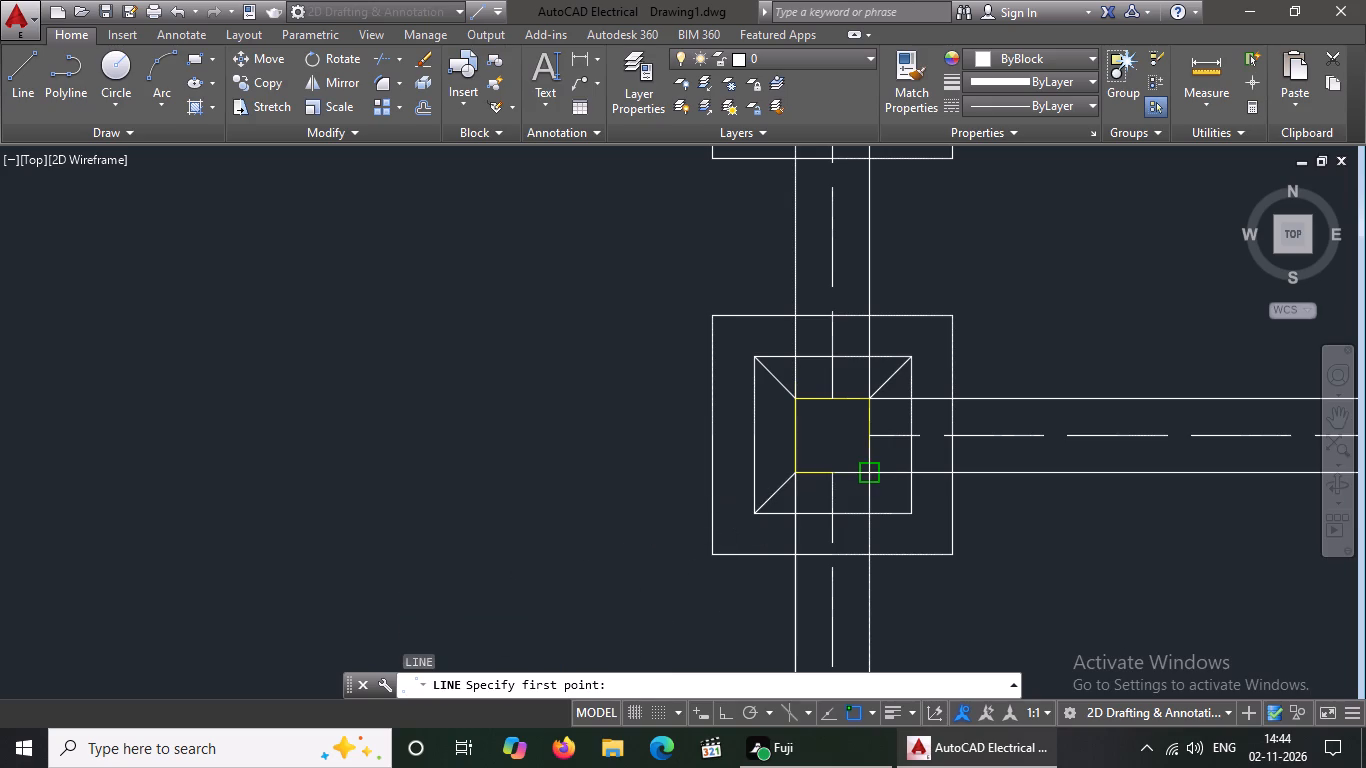
click(876, 473)
click(910, 513)
key(Return)
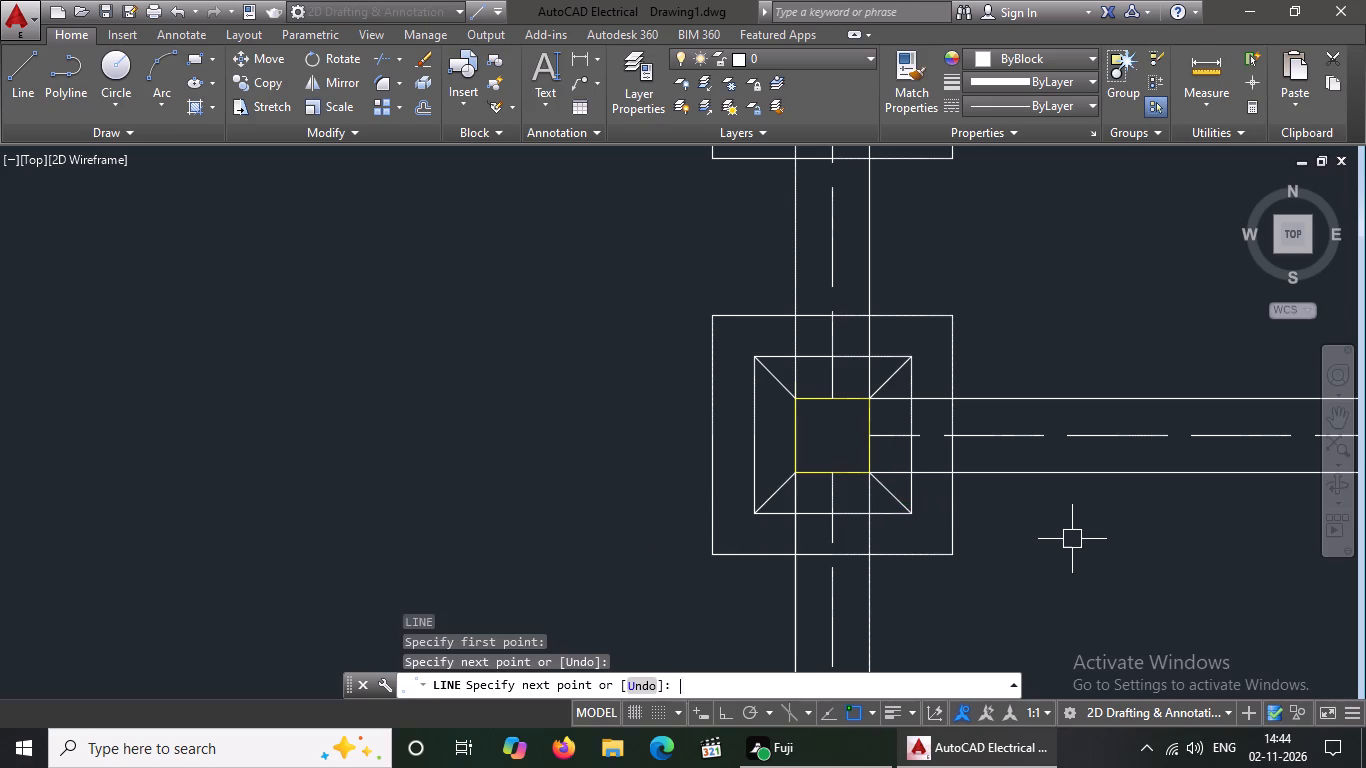
Draw diagonal lines between the column and inner footing square at both north corners of the footing at this row's east end.
key(l)
key(Return)
scroll(1005, 525, down, 2)
scroll(830, 470, down, 2)
scroll(1022, 496, up, 4)
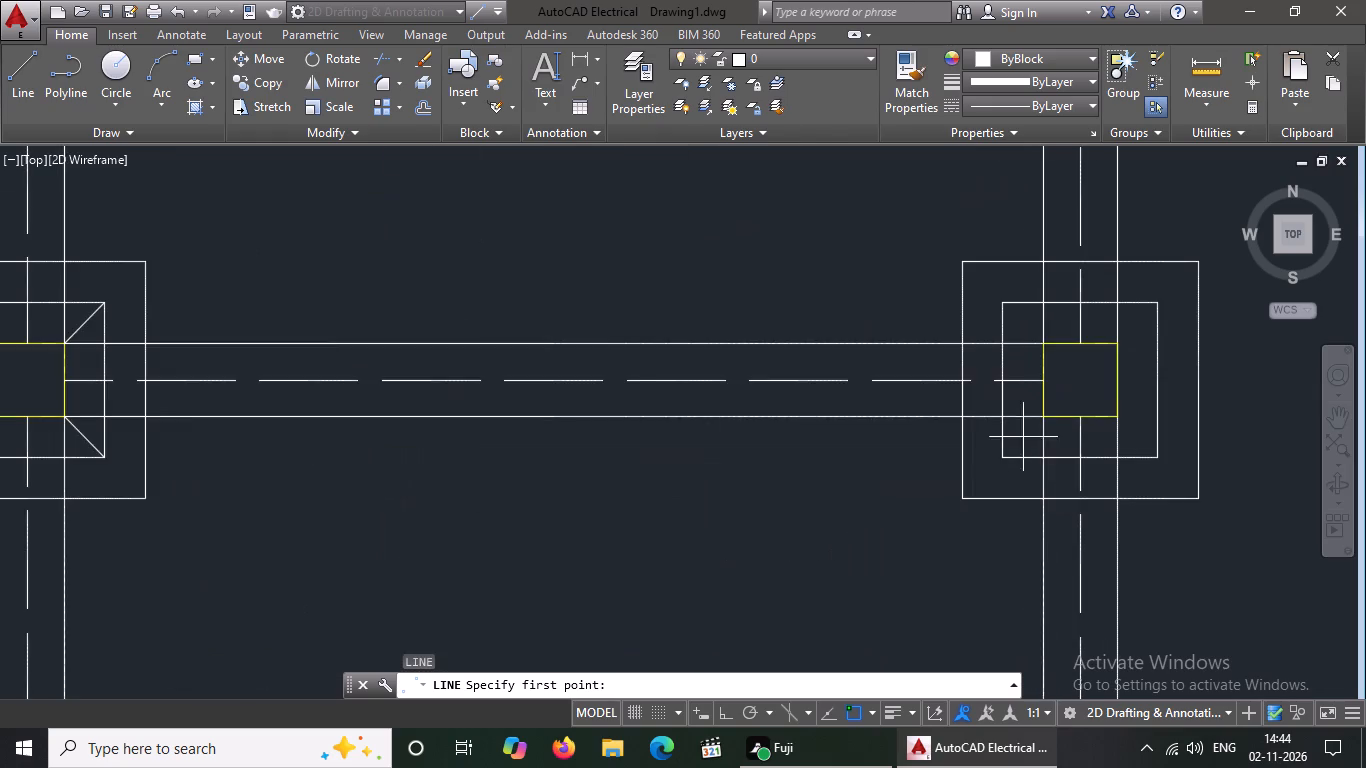
scroll(1023, 433, down, 2)
scroll(1082, 418, up, 4)
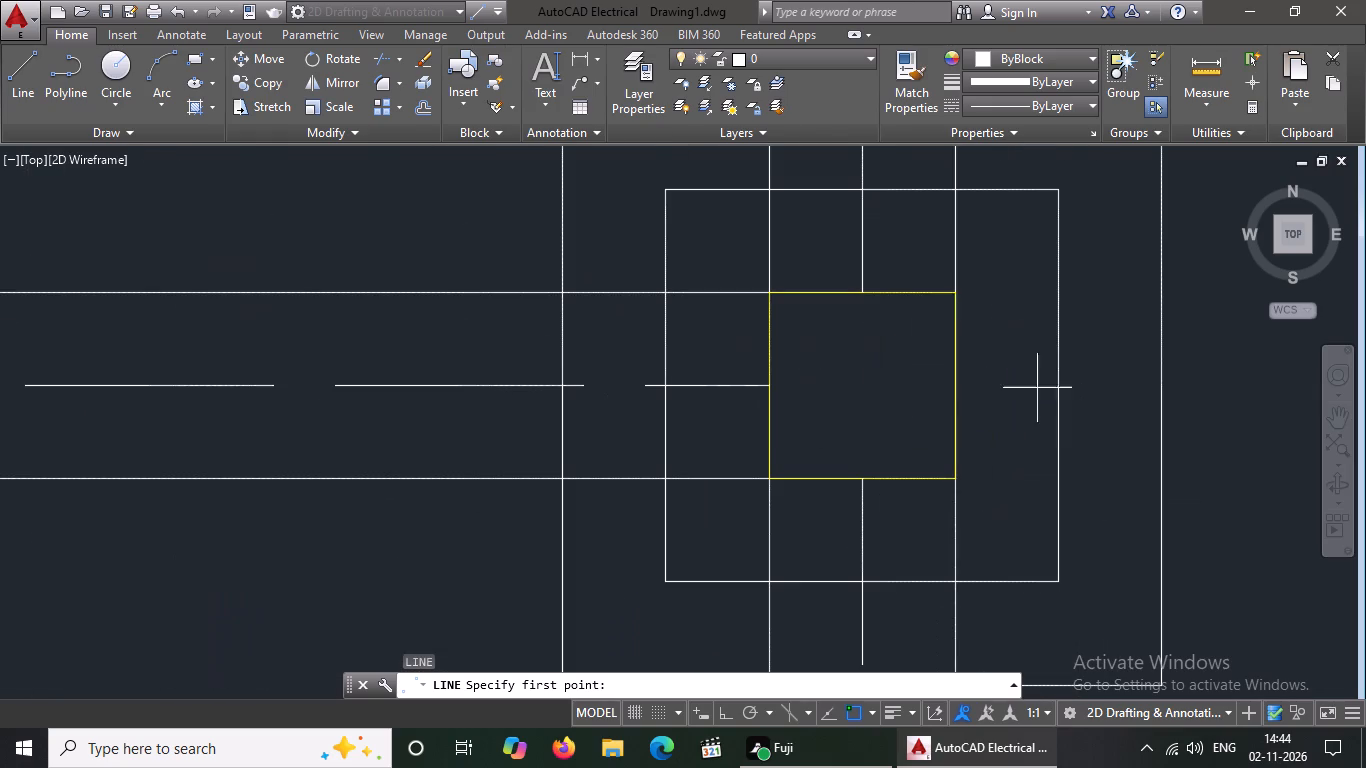
click(954, 287)
click(1060, 189)
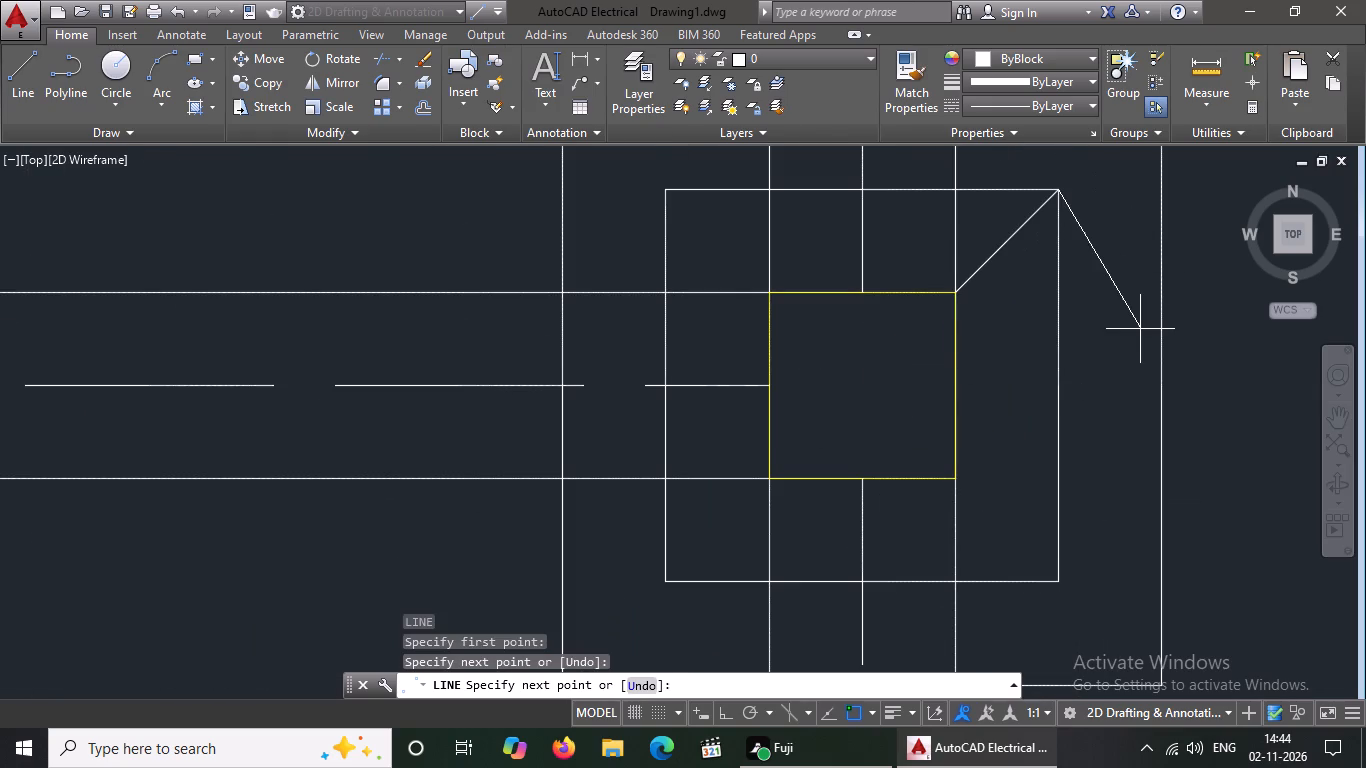
key(Return)
key(l)
key(Return)
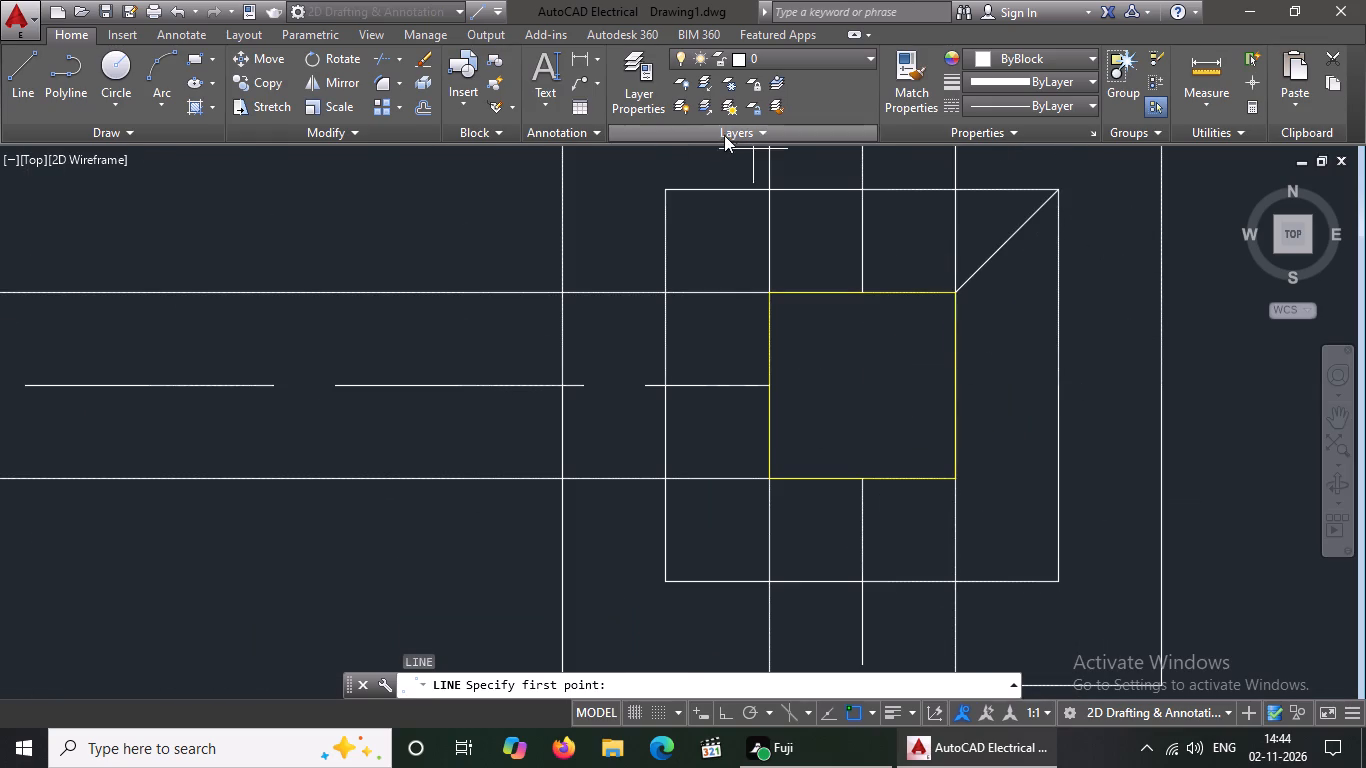
drag(657, 186, 680, 205)
click(769, 294)
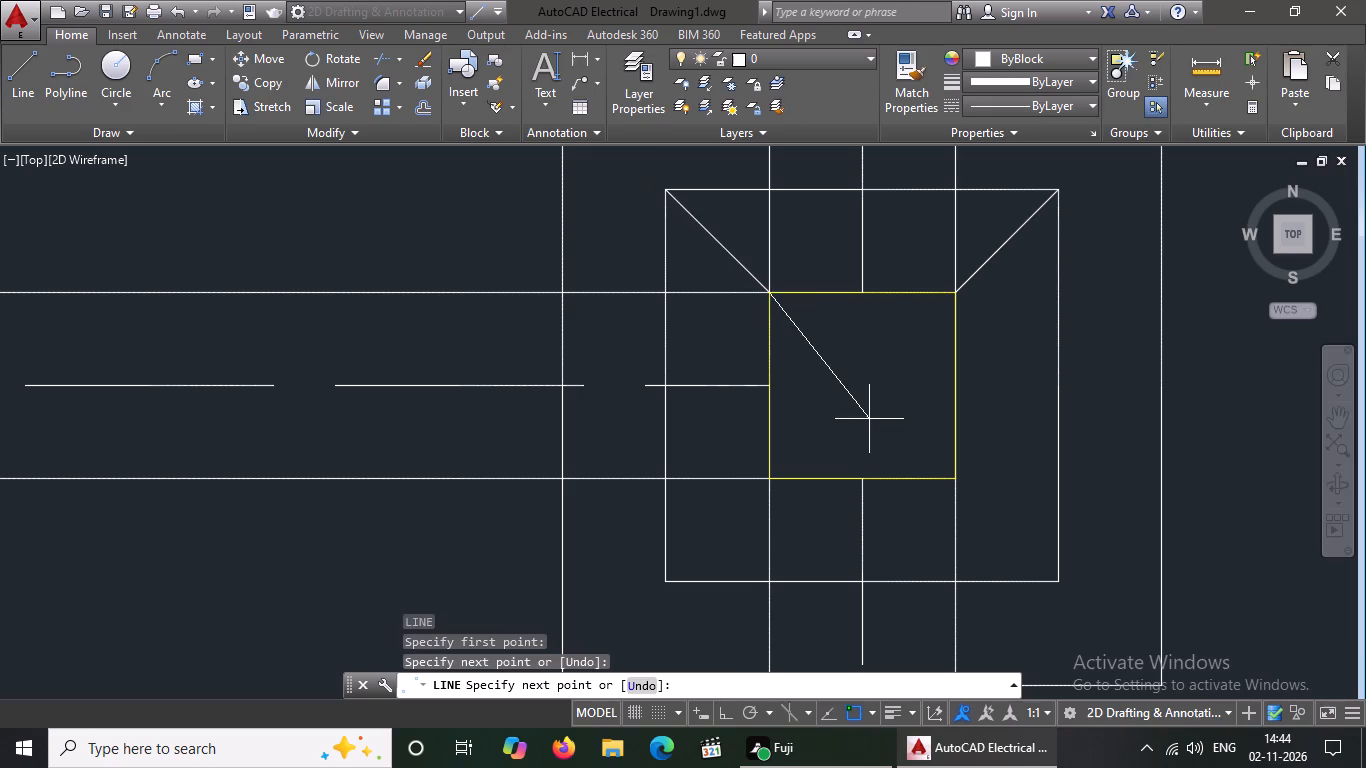
key(Return)
Draw diagonal lines from the column to the inner footing square at both south corners of the same east-end footing.
key(l)
key(Return)
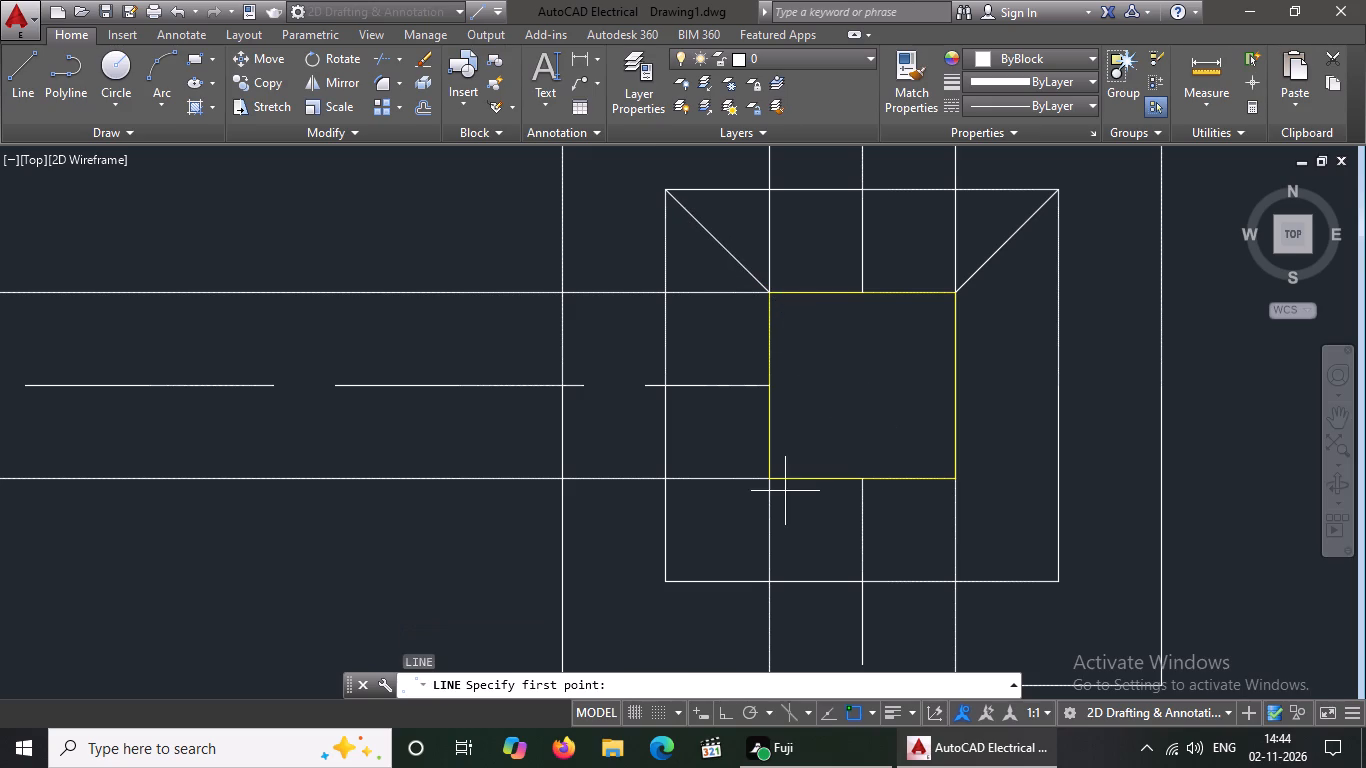
click(772, 477)
drag(662, 584, 647, 594)
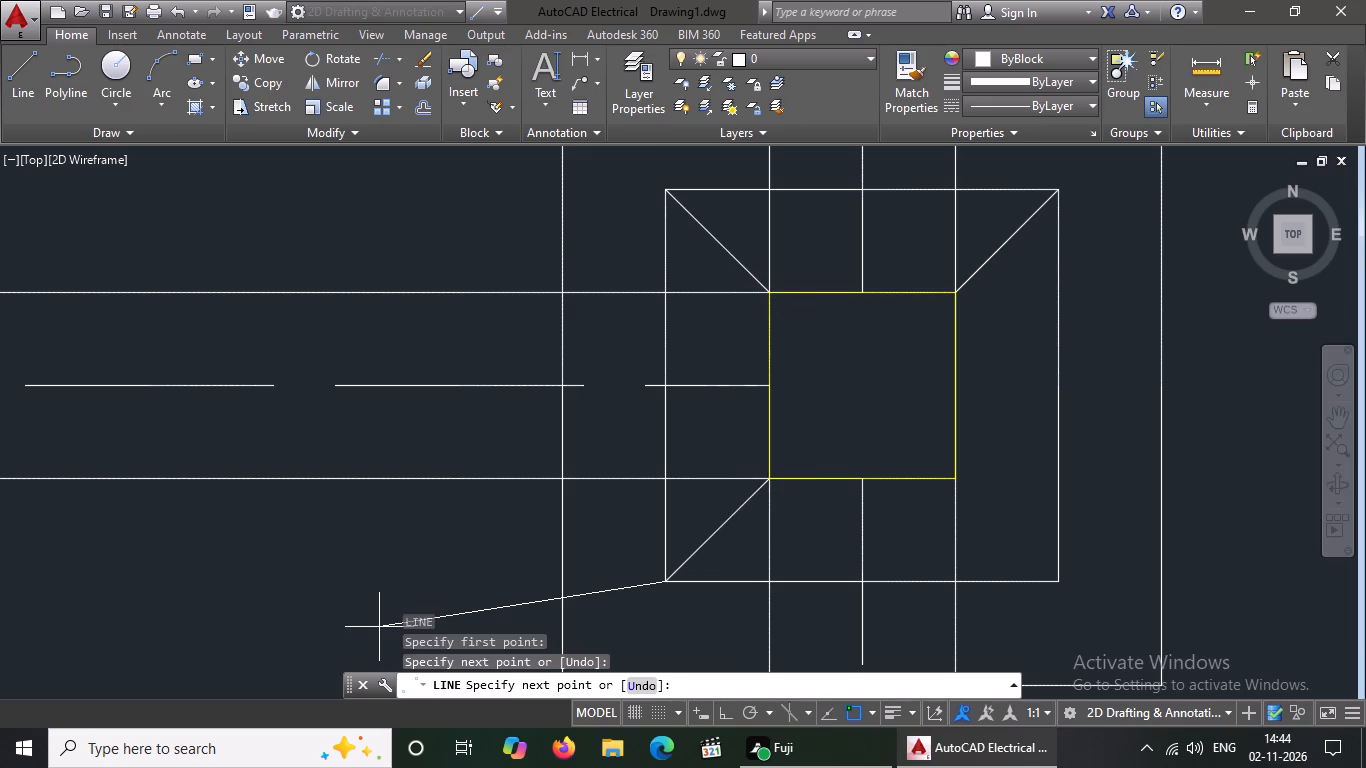
key(Return)
key(l)
key(Return)
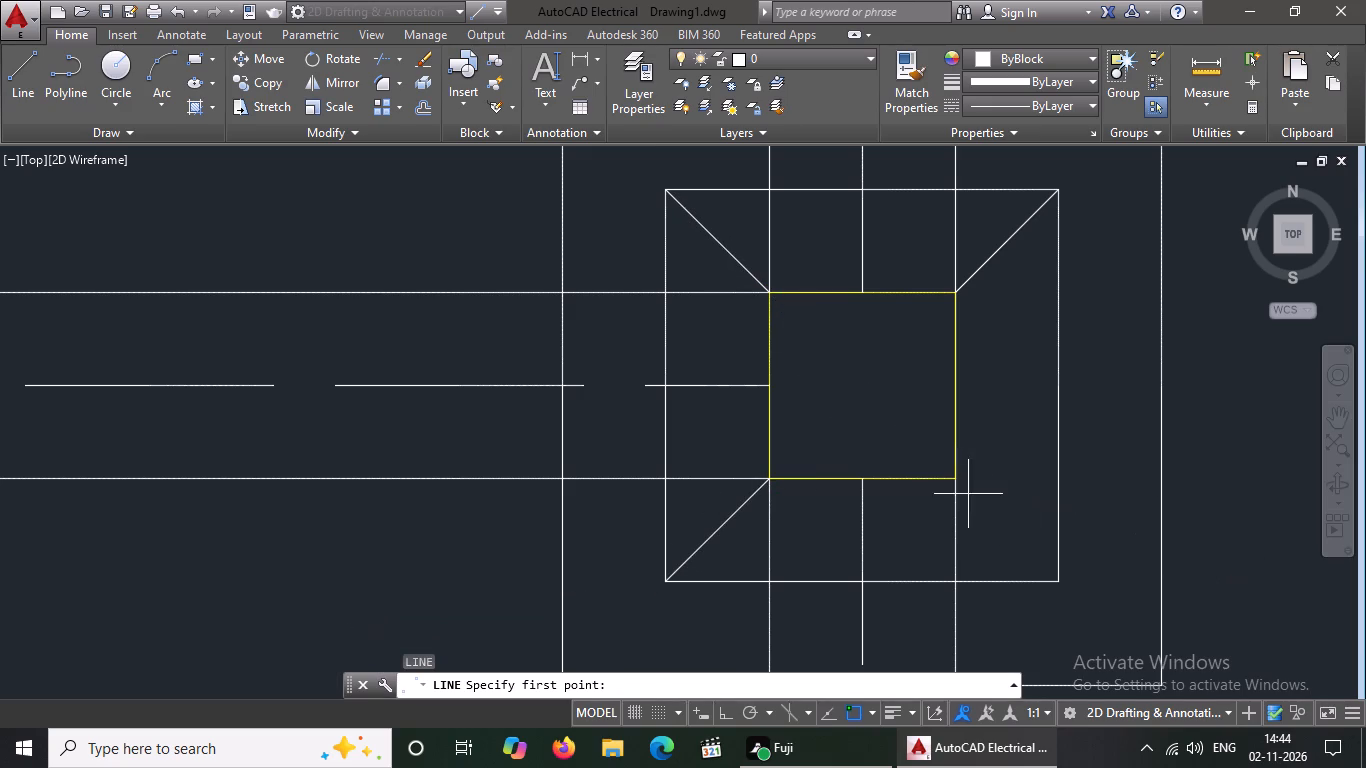
click(955, 477)
click(1059, 579)
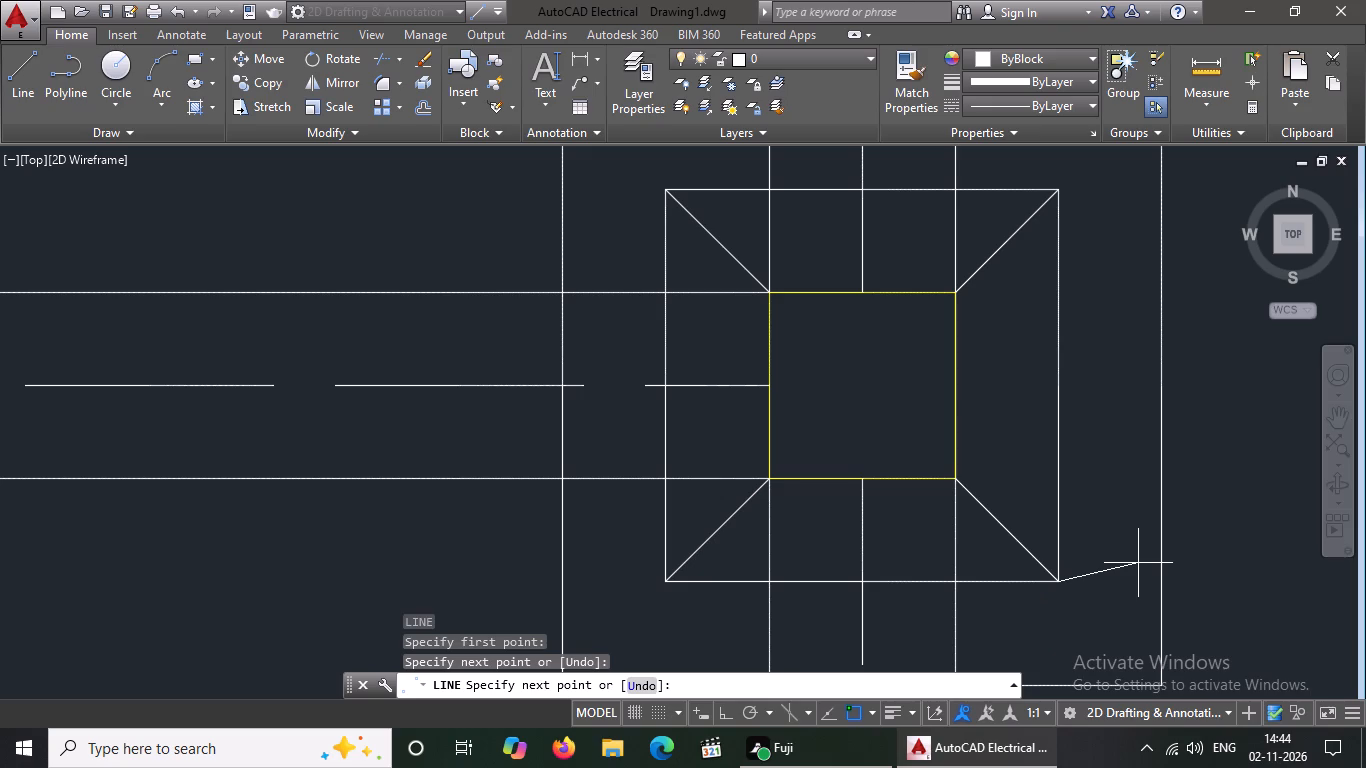
key(Return)
Draw a diagonal line from column to inner footing square at the northeast corner of the next row south's east footing, on the middle column line.
key(l)
key(Return)
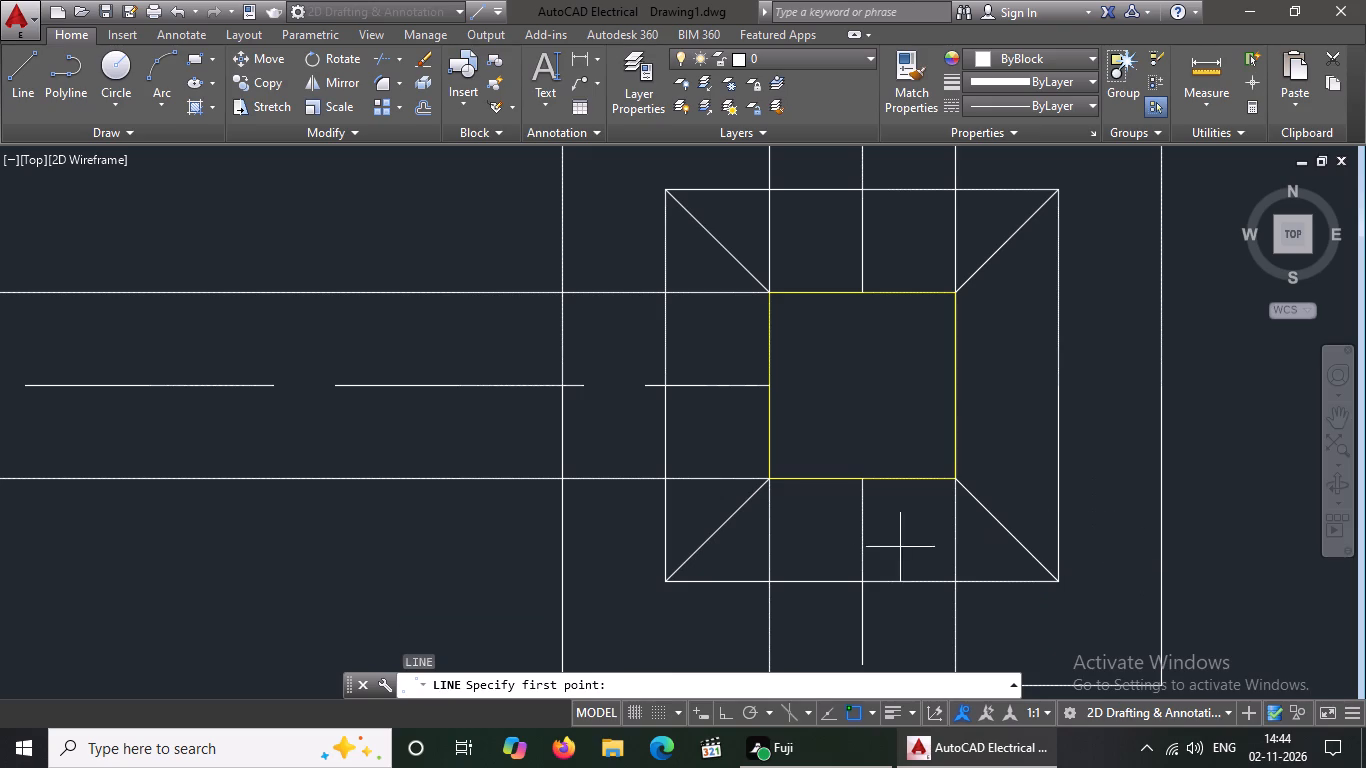
scroll(908, 459, down, 6)
scroll(752, 516, up, 4)
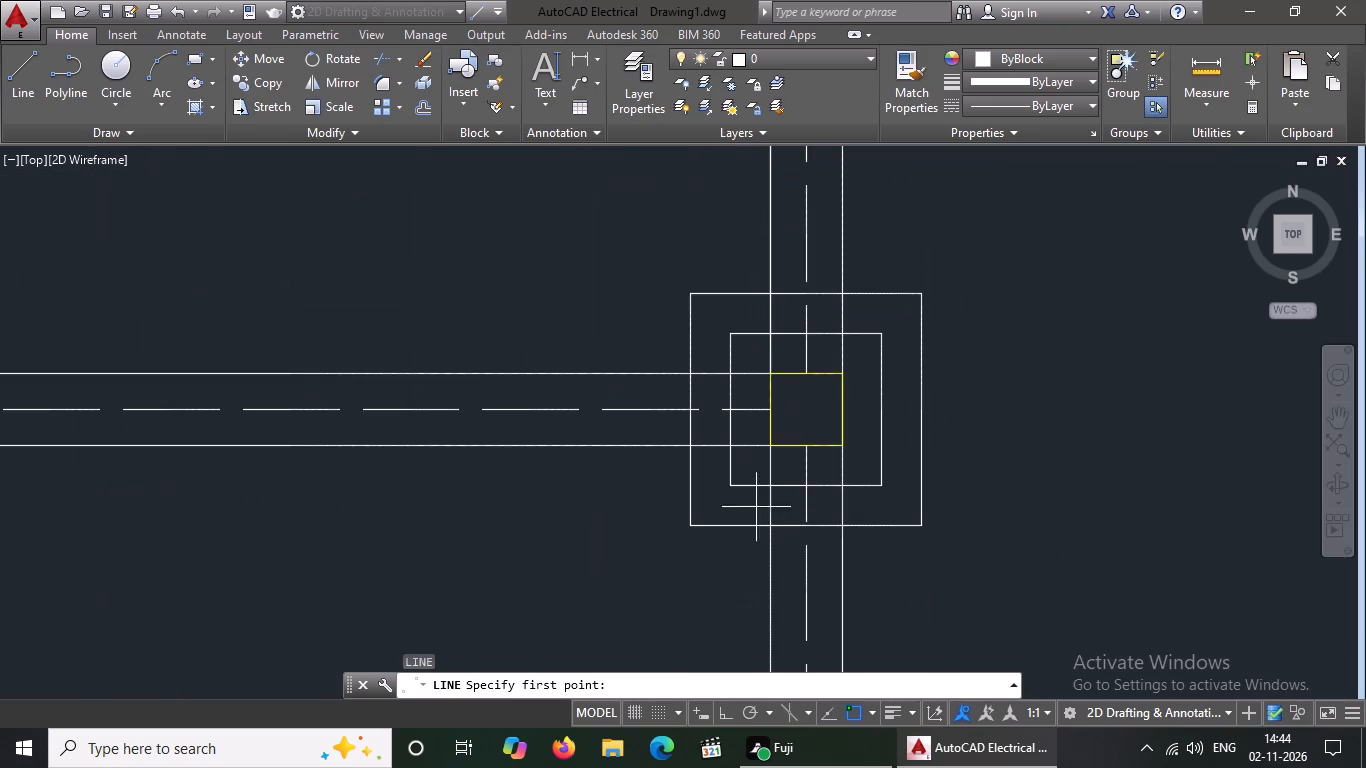
scroll(839, 434, down, 3)
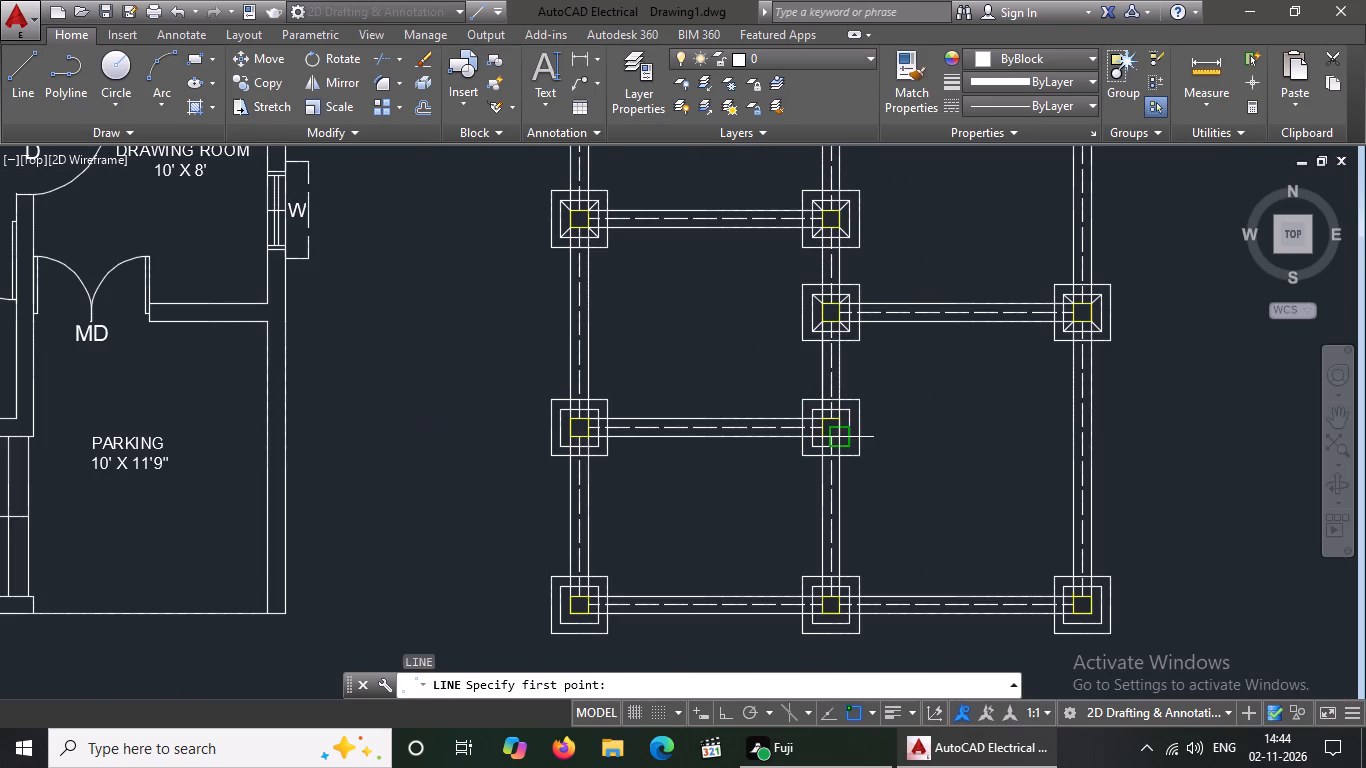
scroll(850, 433, up, 4)
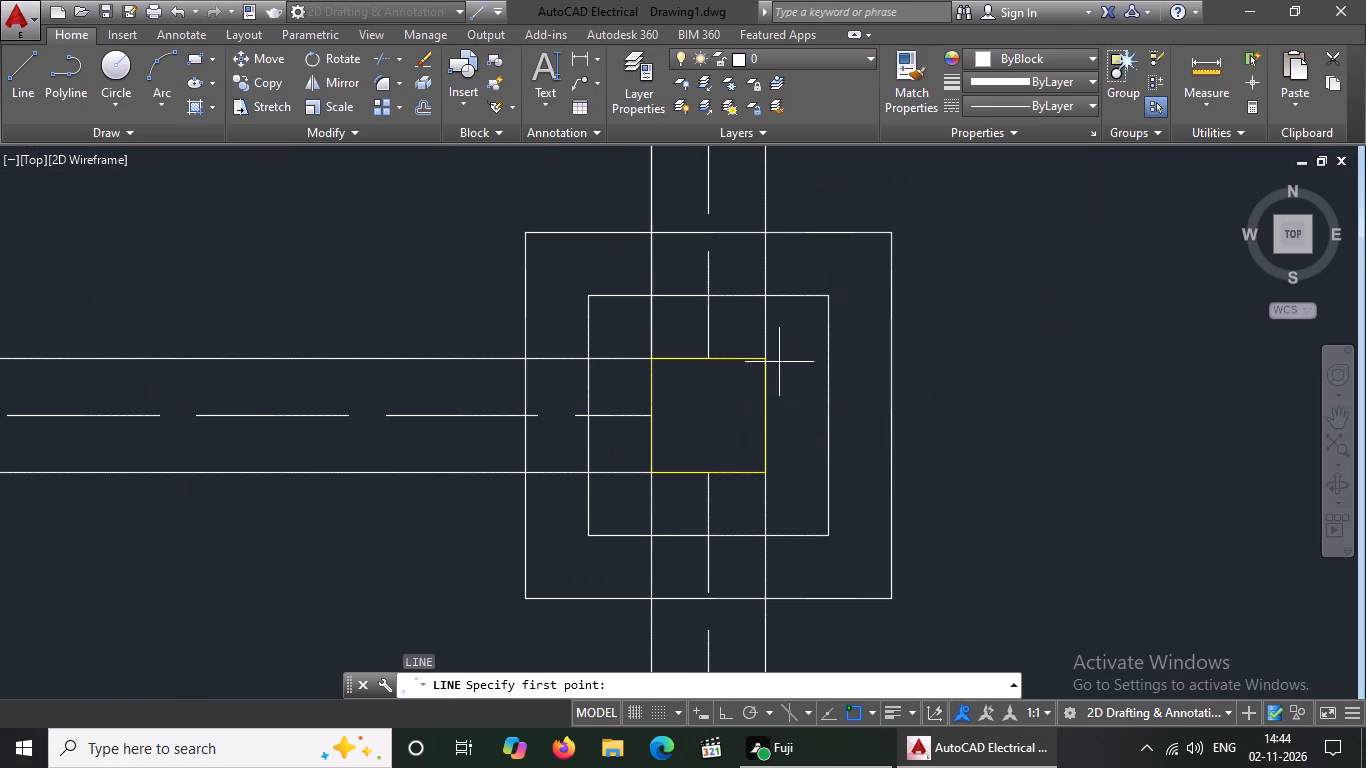
click(758, 361)
click(829, 295)
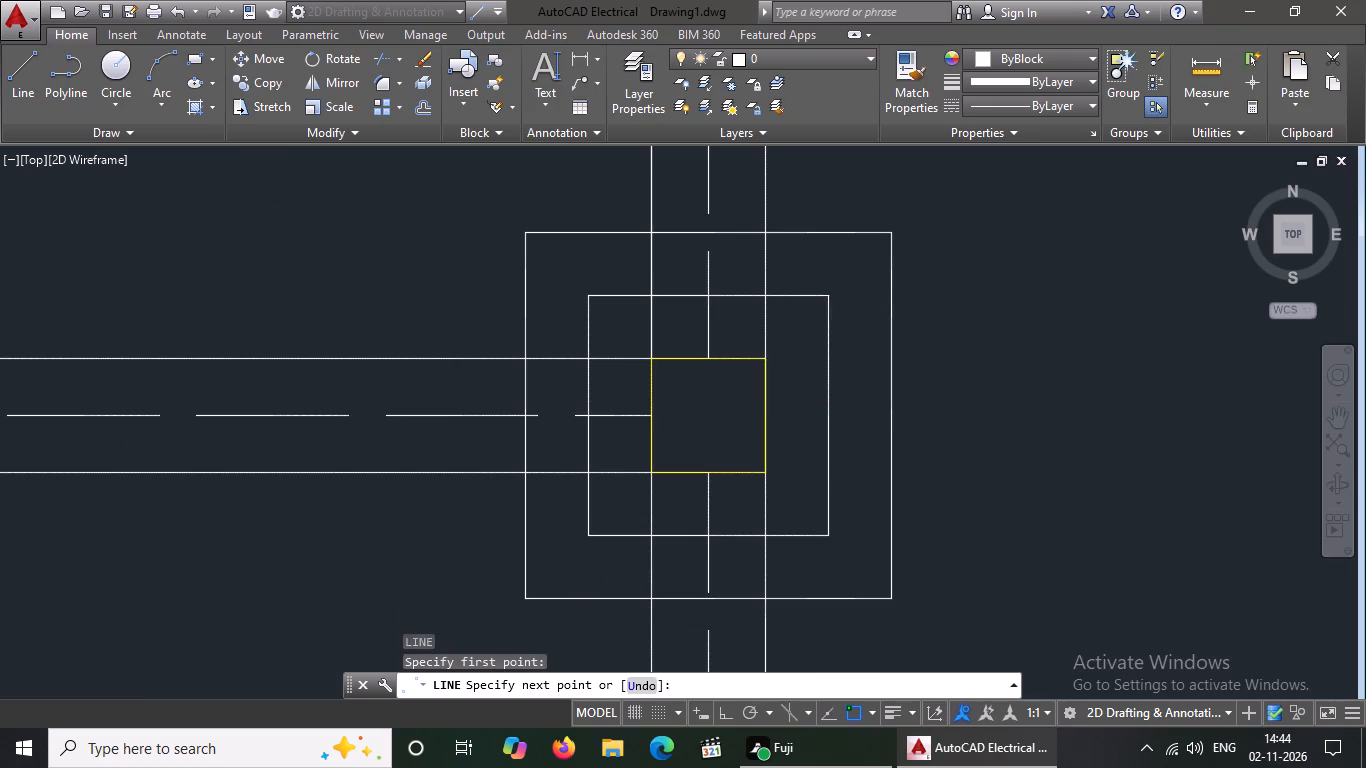
key(Return)
Draw a diagonal line from the column to the inner footing square at the southeast corner of the same footing.
key(l)
key(Return)
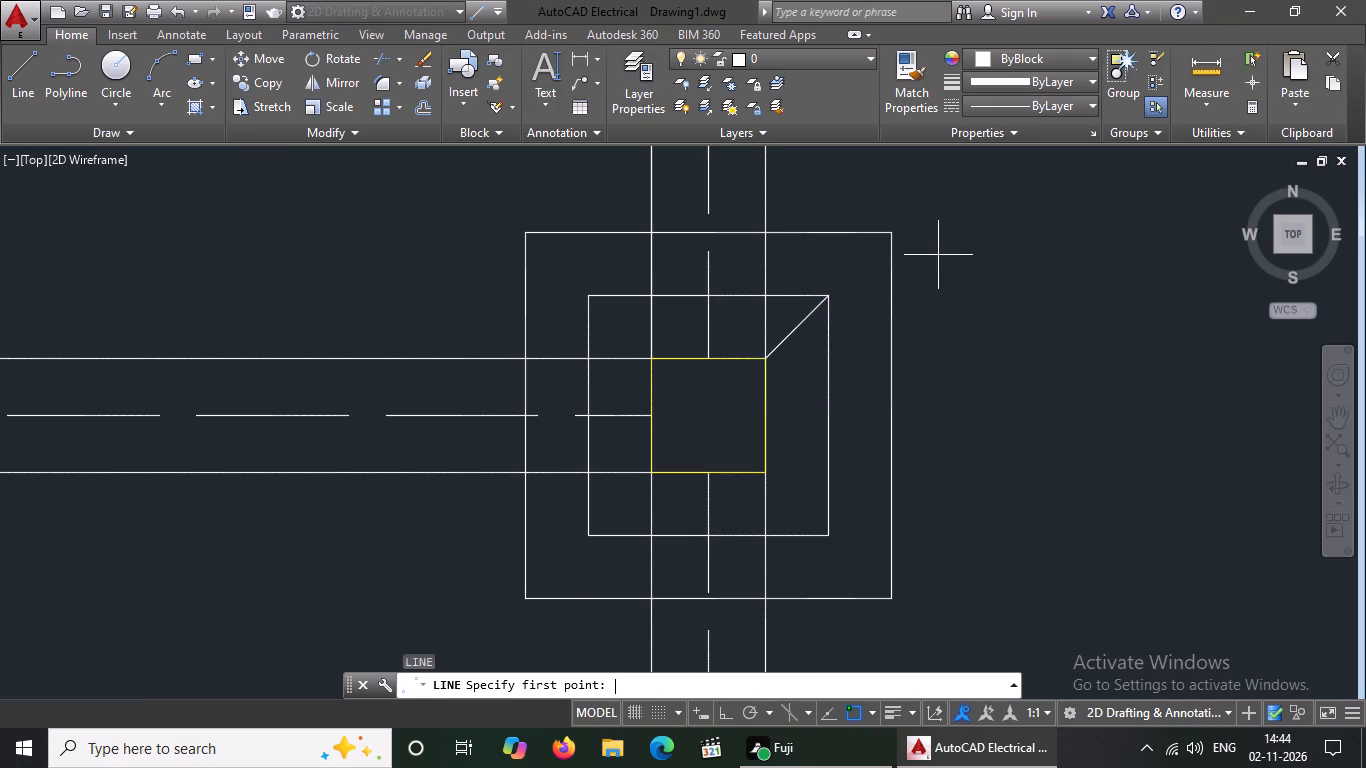
scroll(938, 255, up, 2)
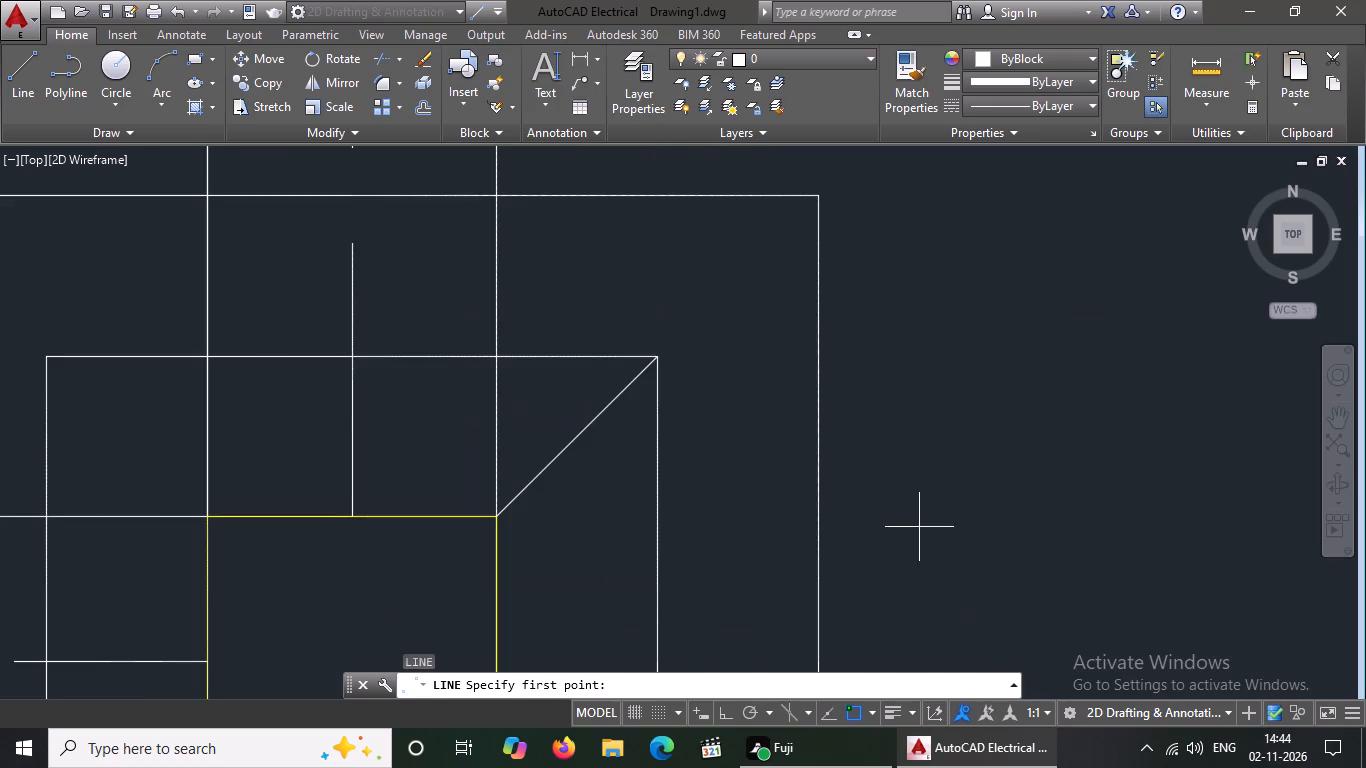
scroll(905, 438, down, 4)
scroll(851, 513, up, 2)
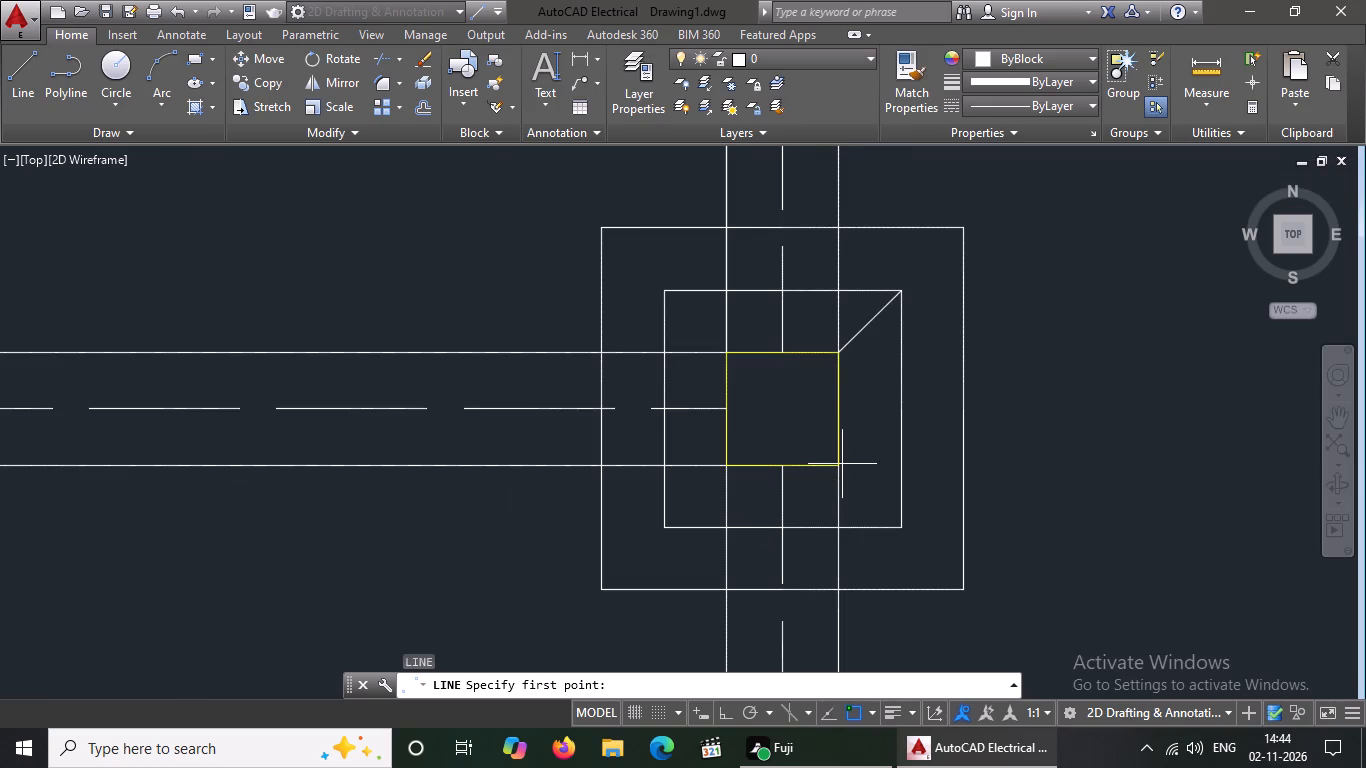
click(835, 463)
click(898, 527)
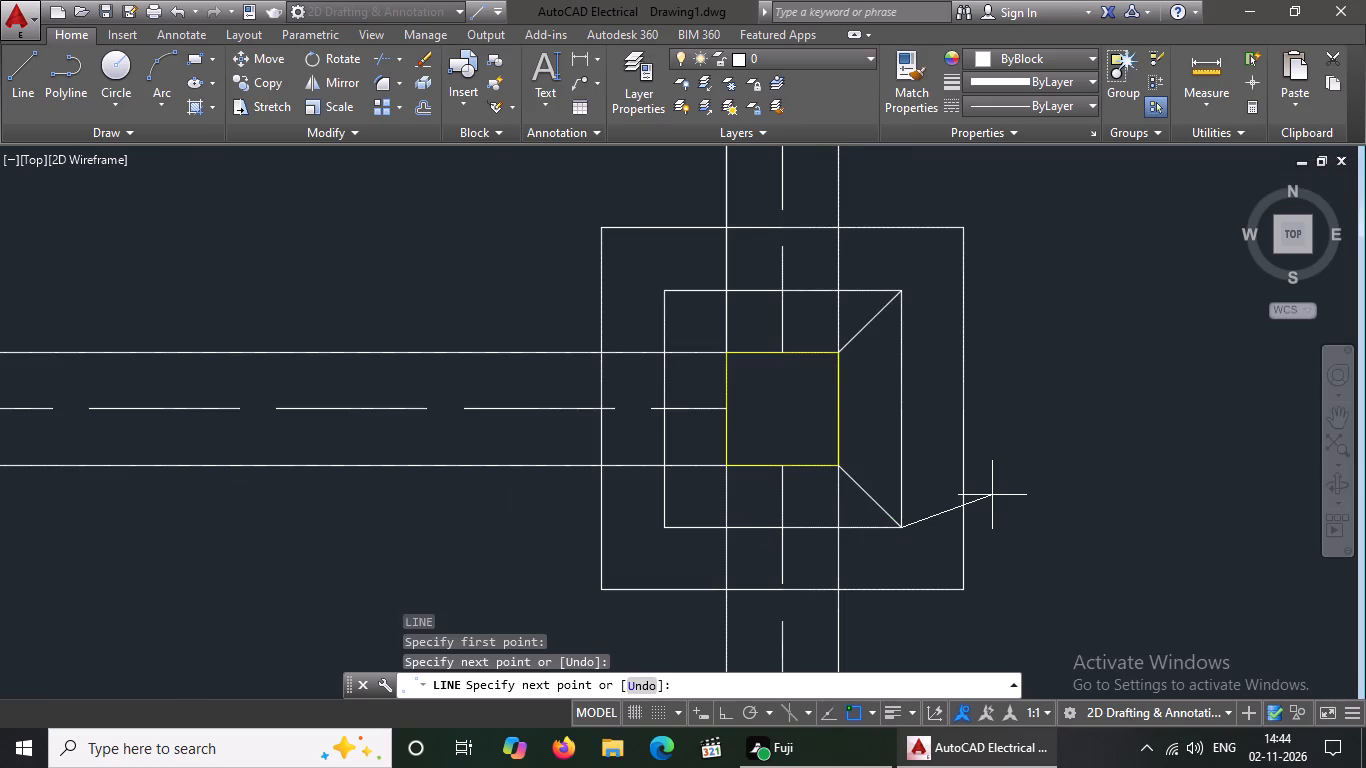
key(Return)
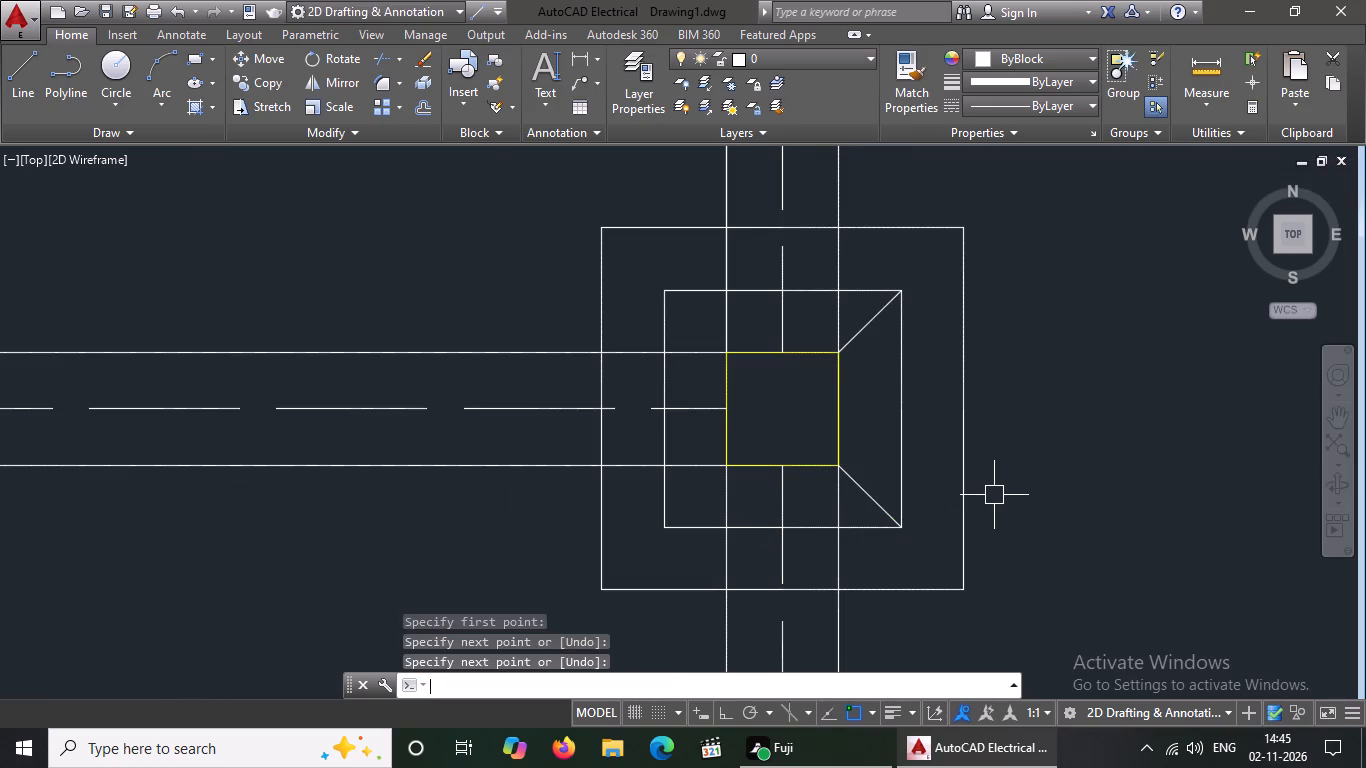
Draw diagonal lines between the inner footing square and the column at the southwest and northwest corners of the same middle-line footing.
key(l)
key(Return)
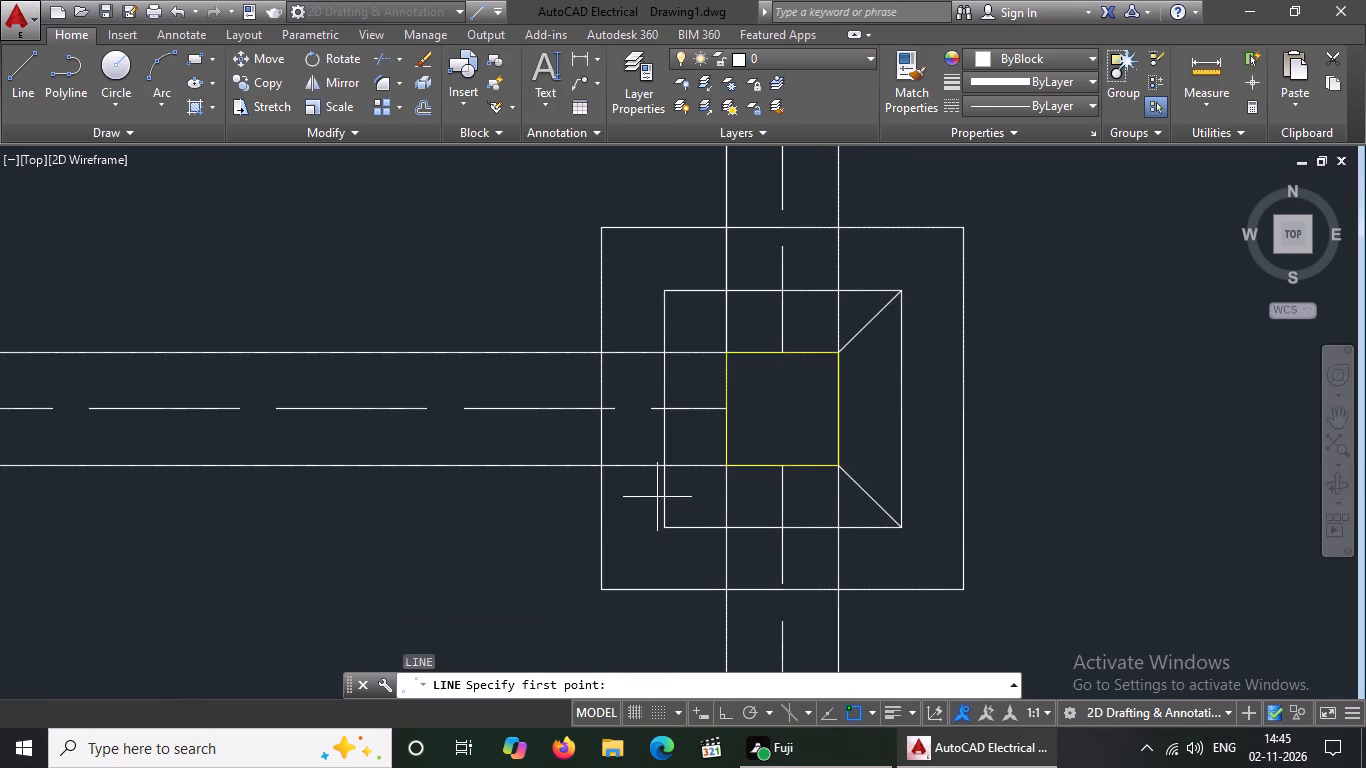
click(670, 526)
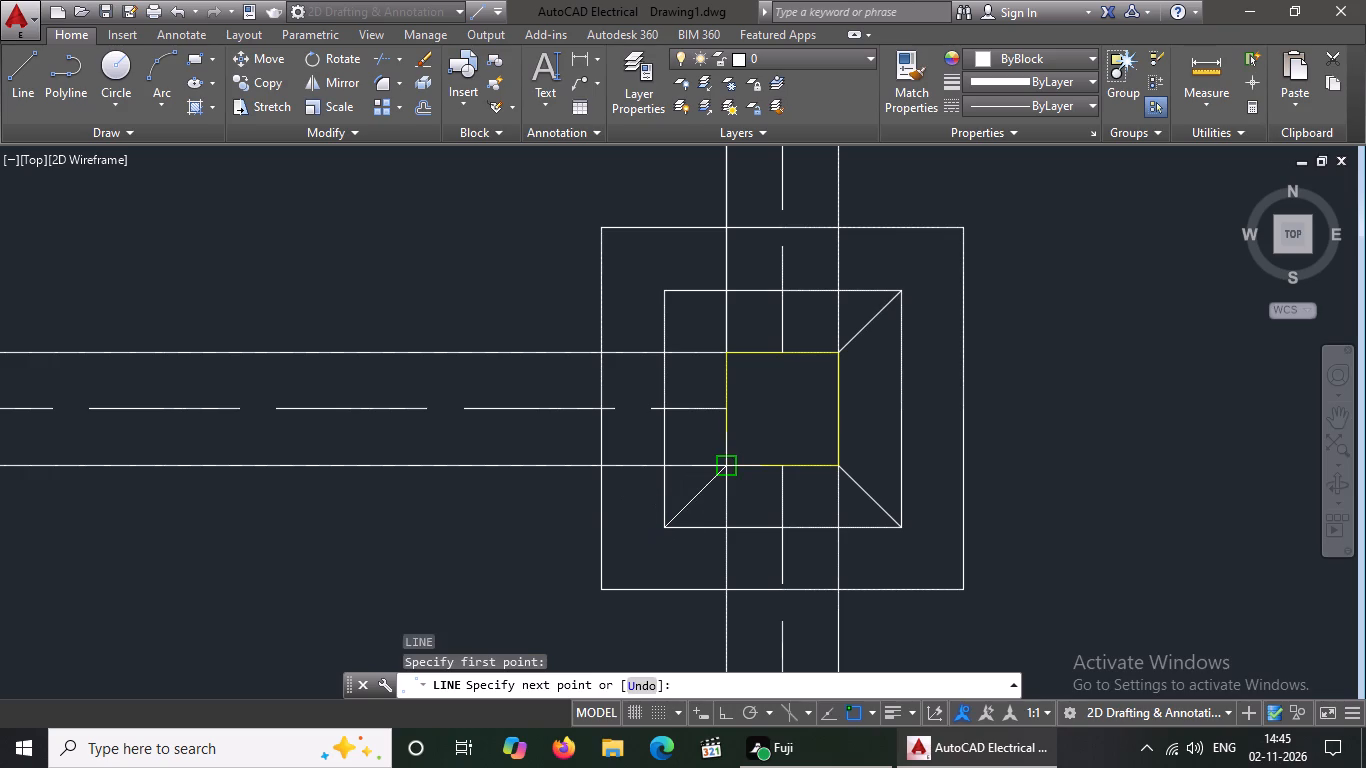
click(730, 472)
key(Return)
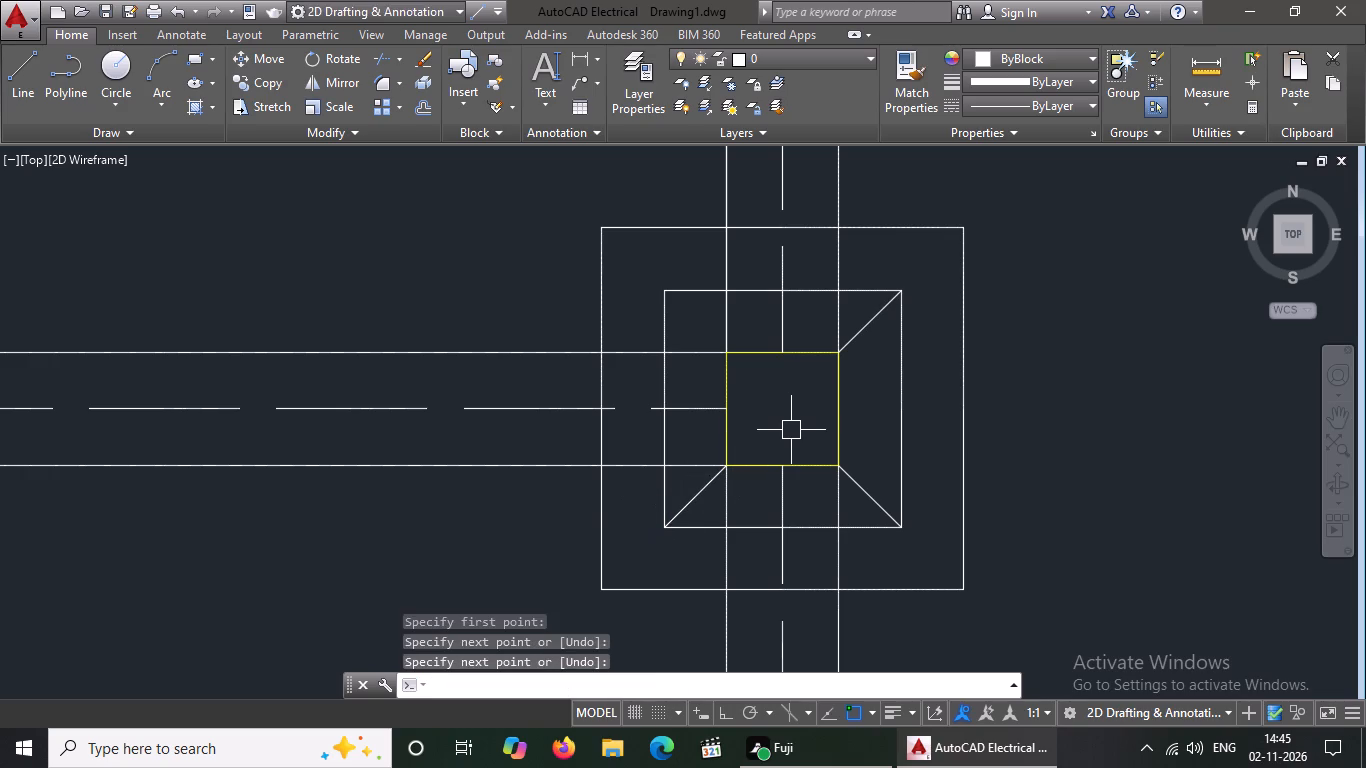
key(l)
key(Return)
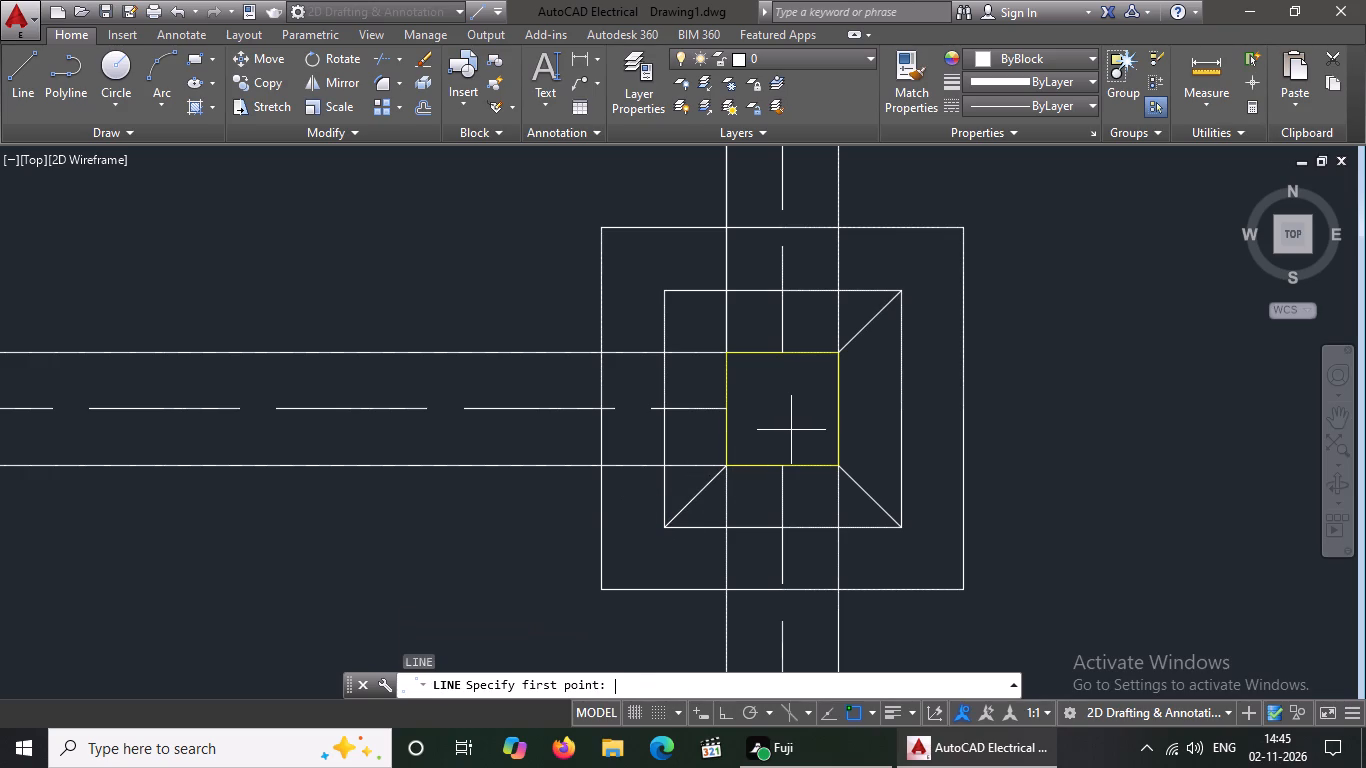
click(667, 284)
drag(723, 356, 753, 396)
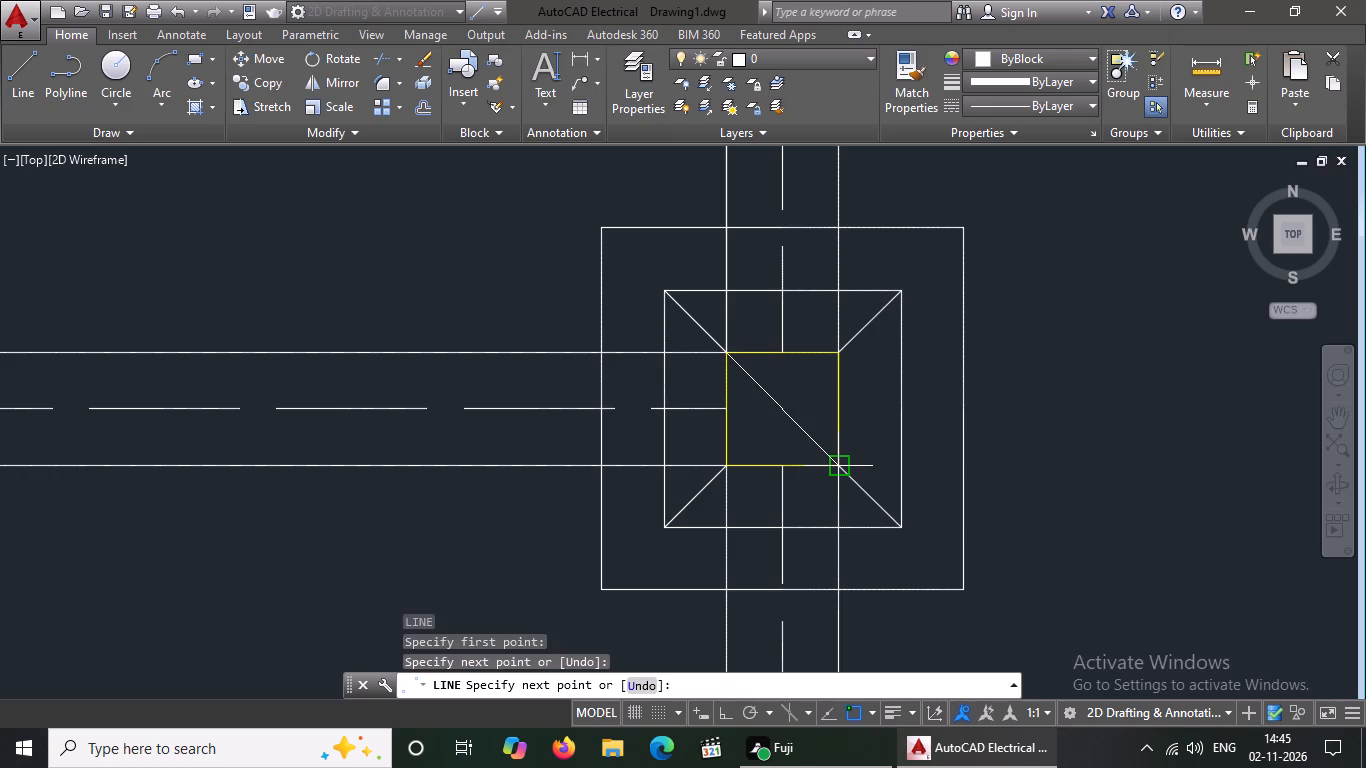
key(Escape)
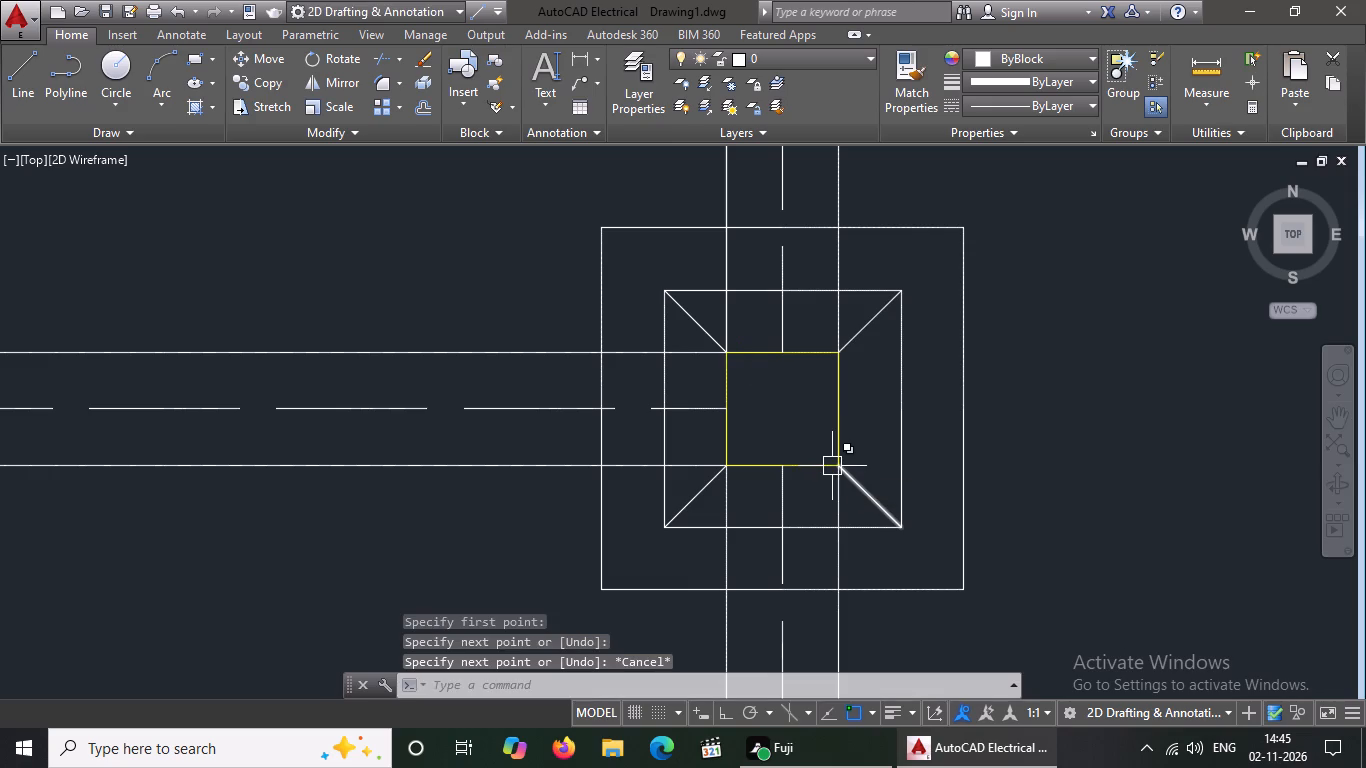
Draw diagonal lines between the column and inner footing square at both north corners of the west footing in the same row.
key(l)
key(Return)
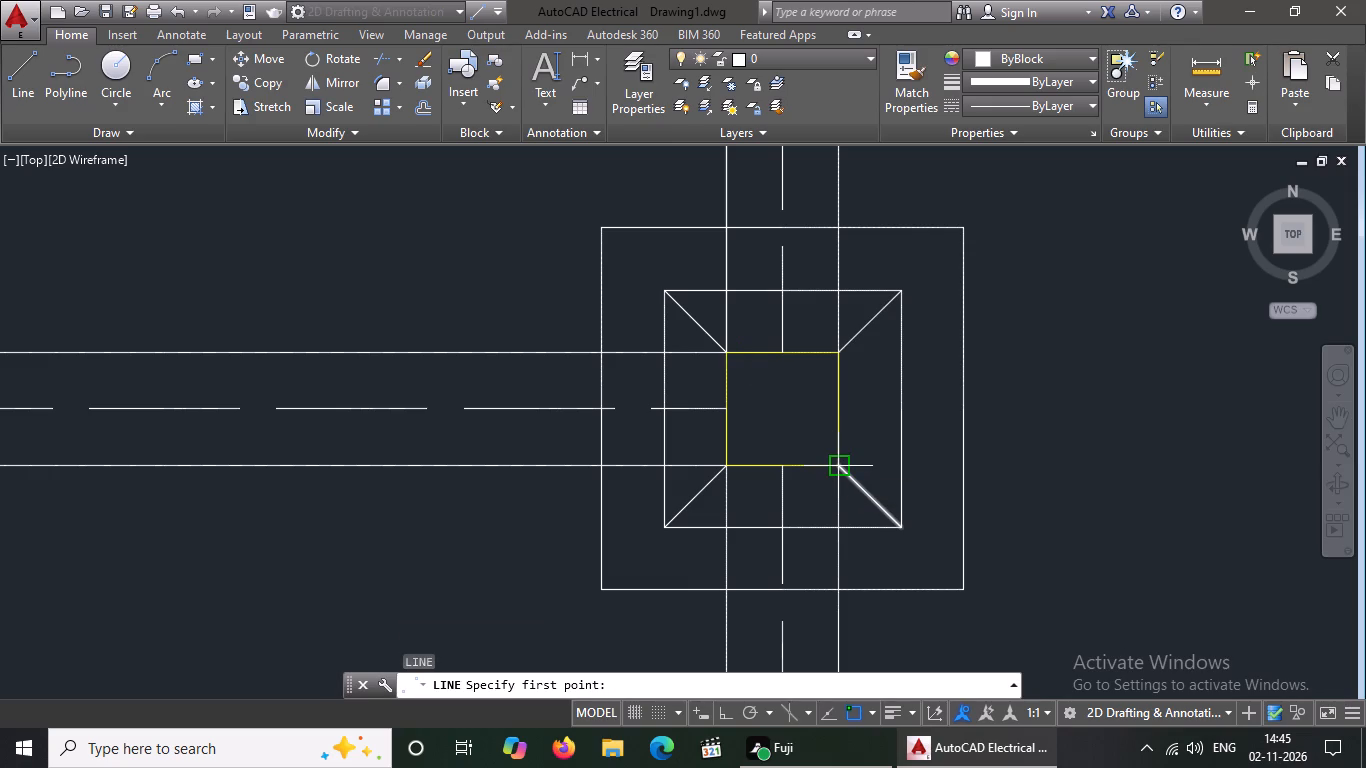
scroll(721, 283, down, 4)
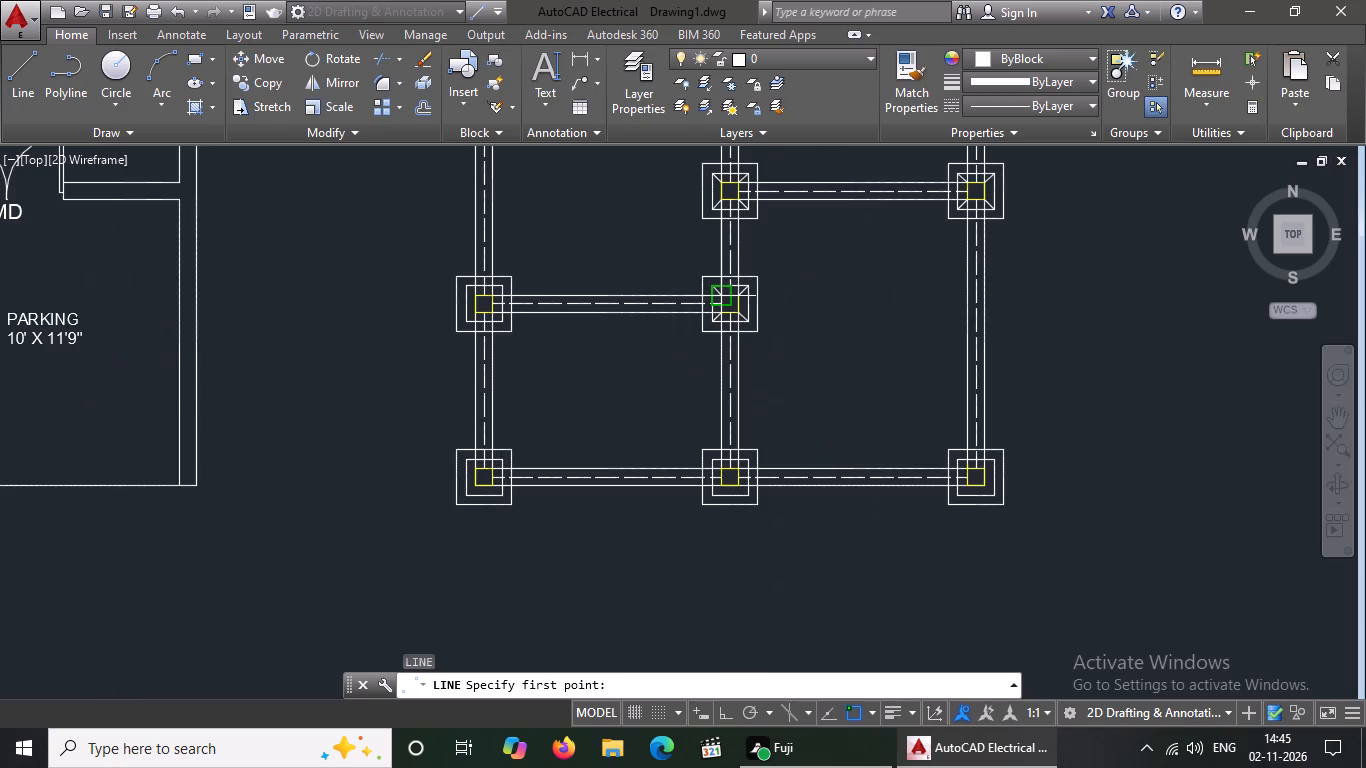
scroll(539, 276, down, 3)
scroll(532, 226, up, 3)
scroll(532, 322, up, 3)
scroll(518, 331, down, 2)
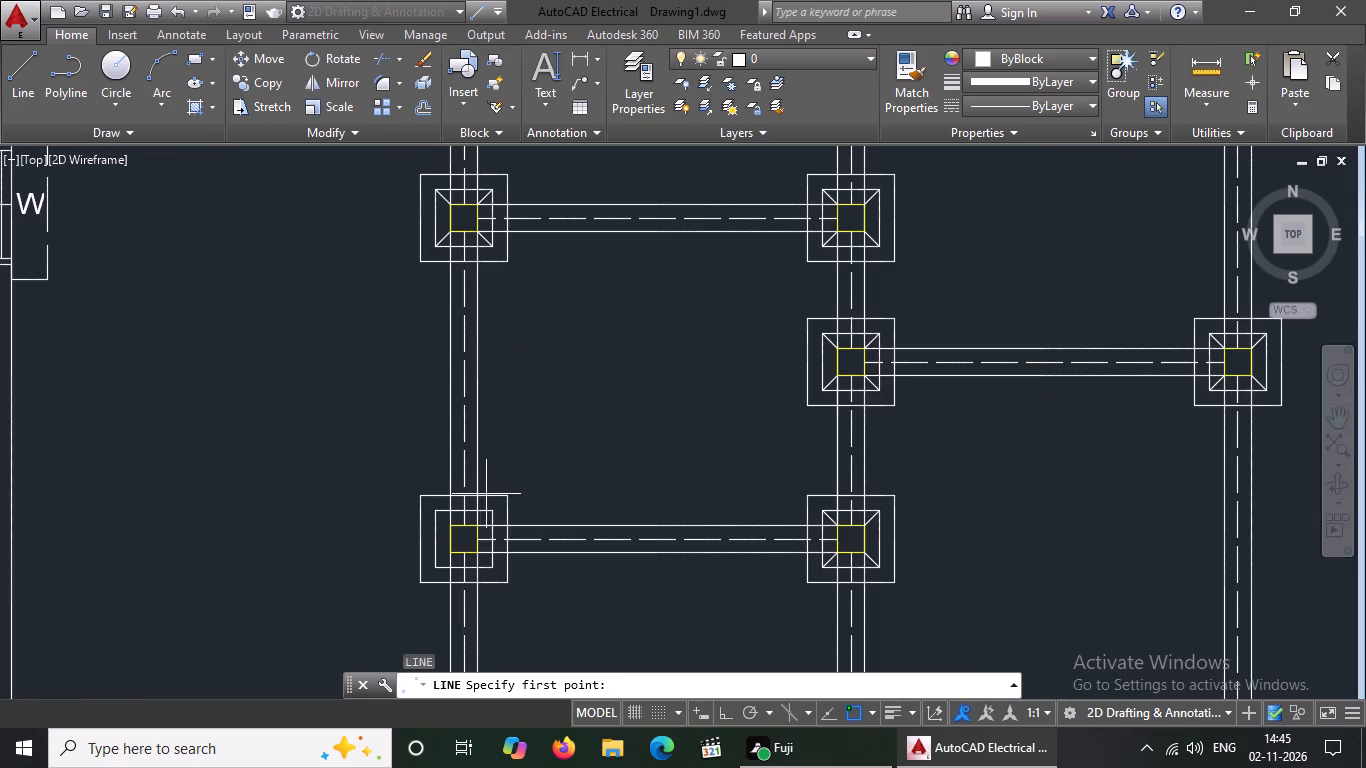
scroll(483, 561, up, 3)
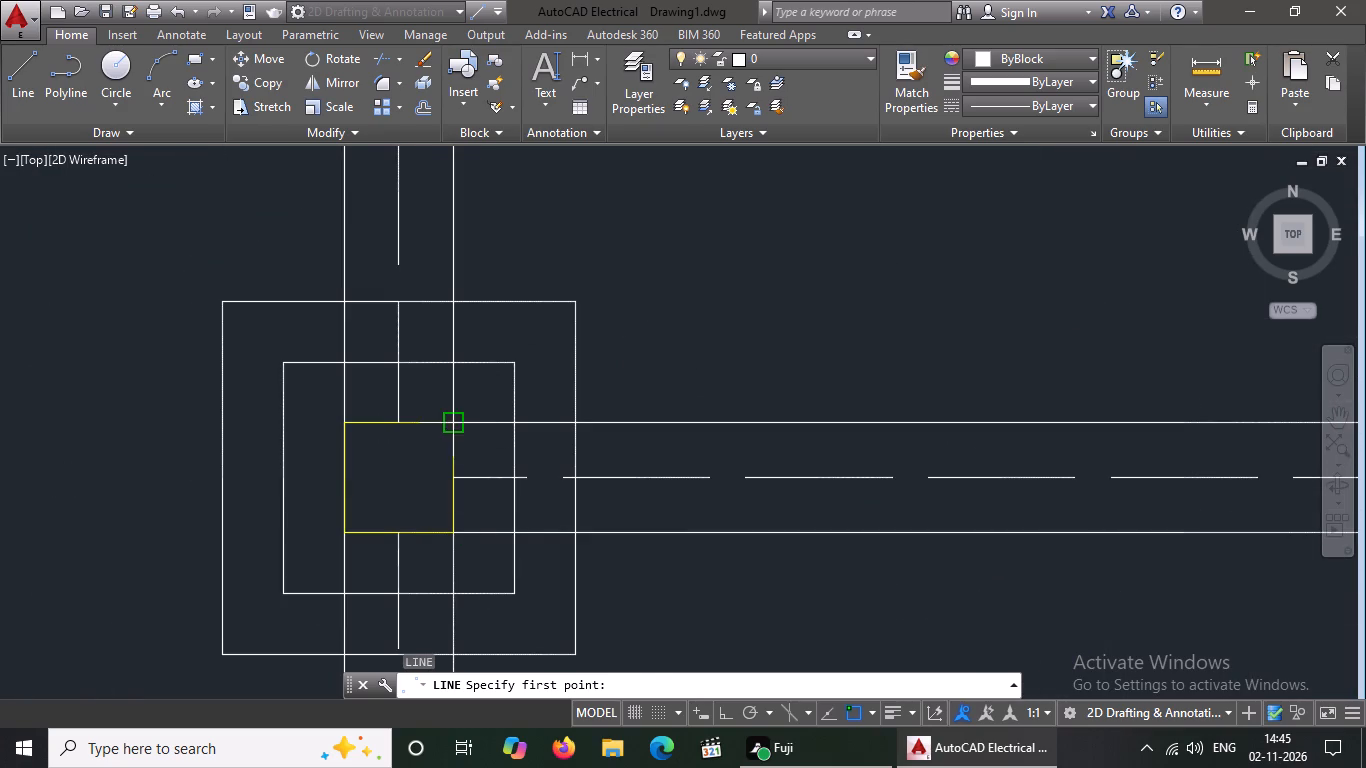
click(450, 425)
drag(518, 368, 581, 331)
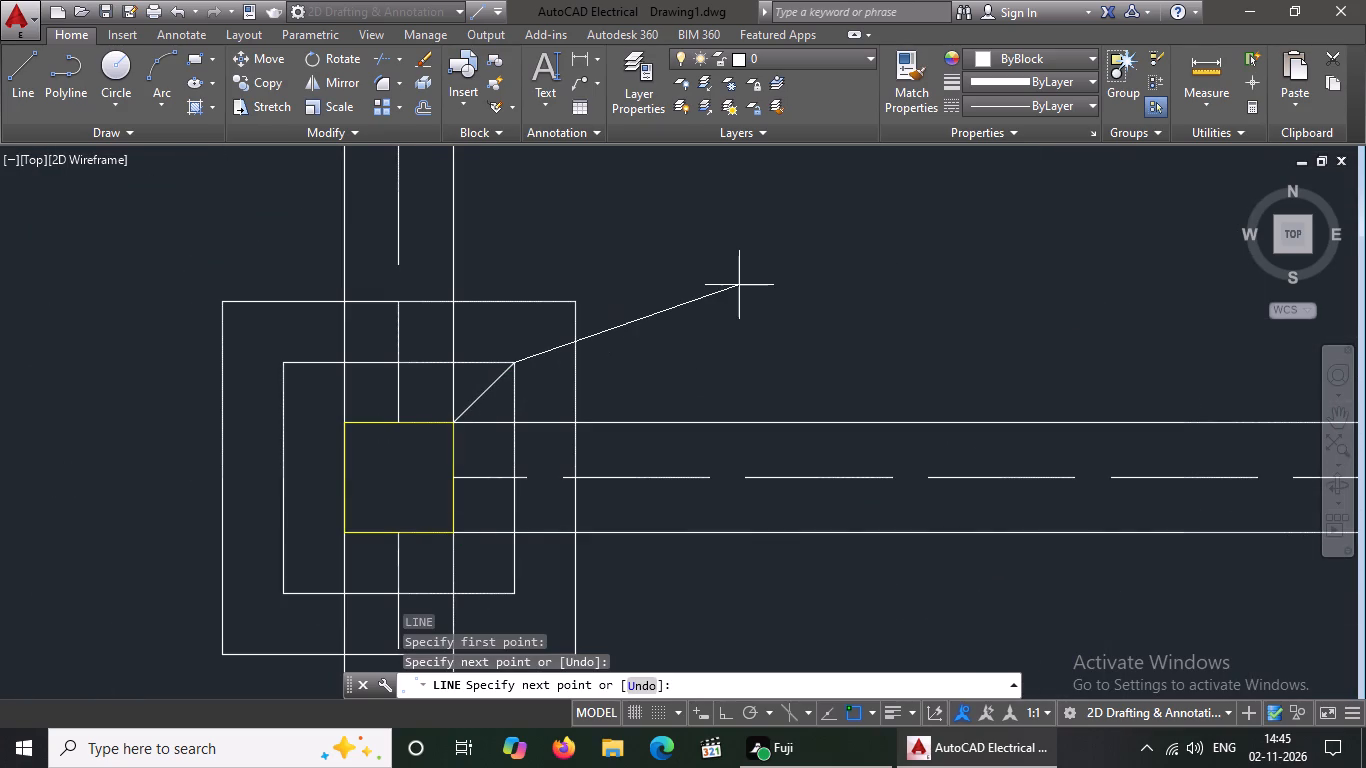
key(Return)
key(l)
key(Return)
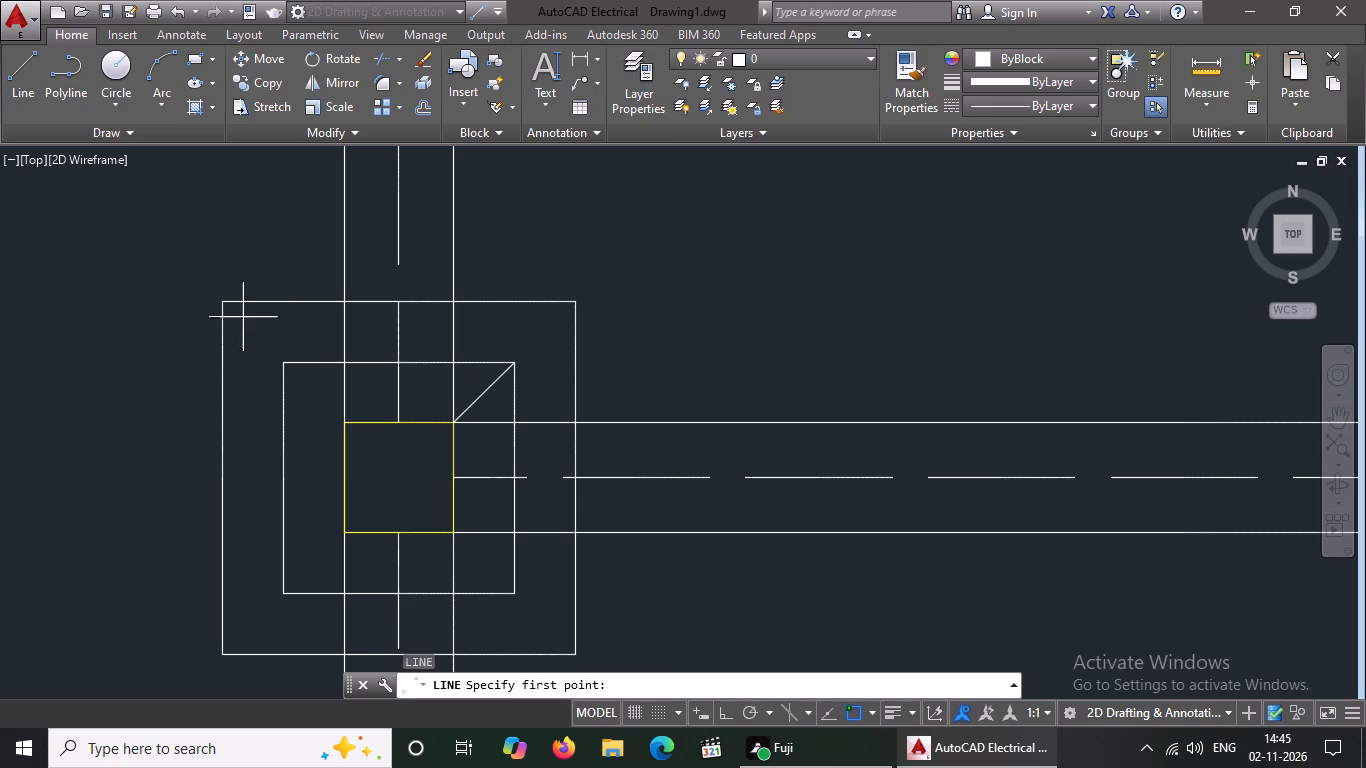
click(281, 367)
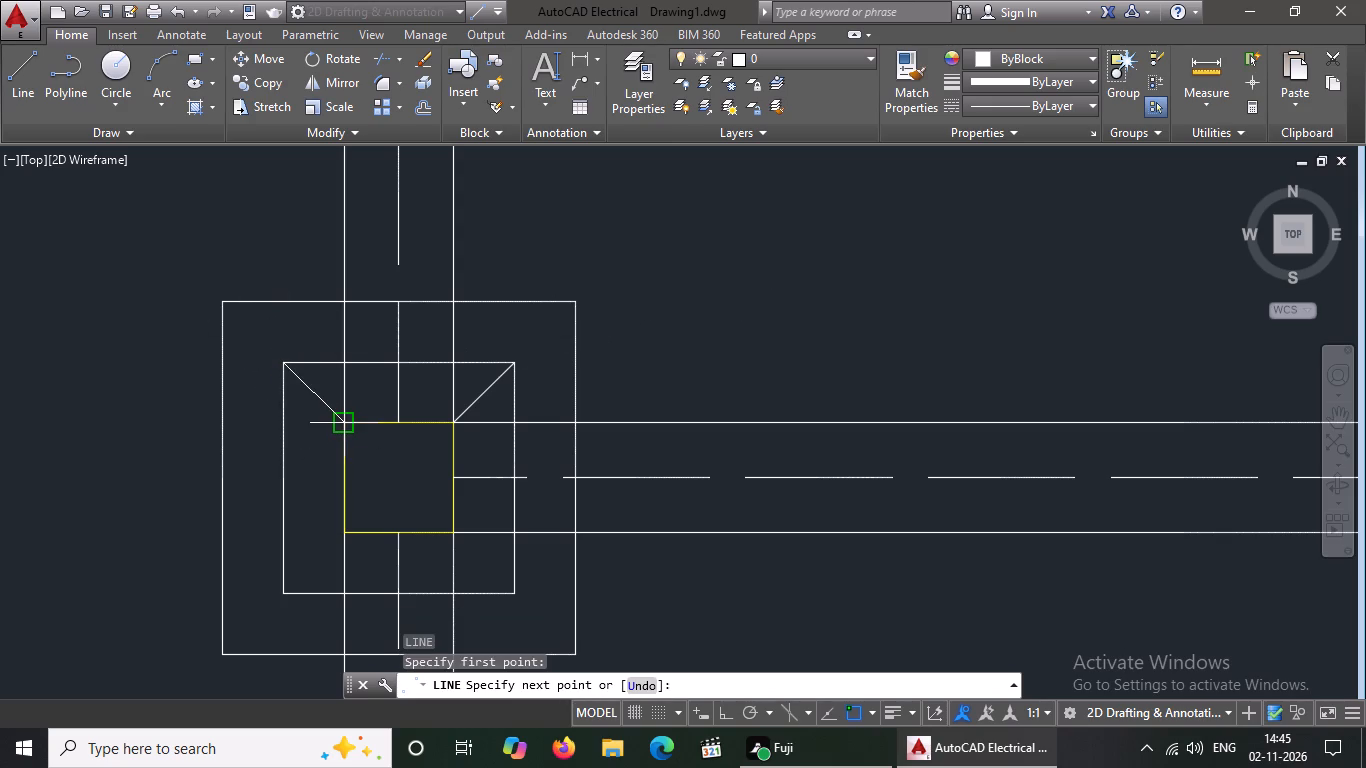
click(348, 424)
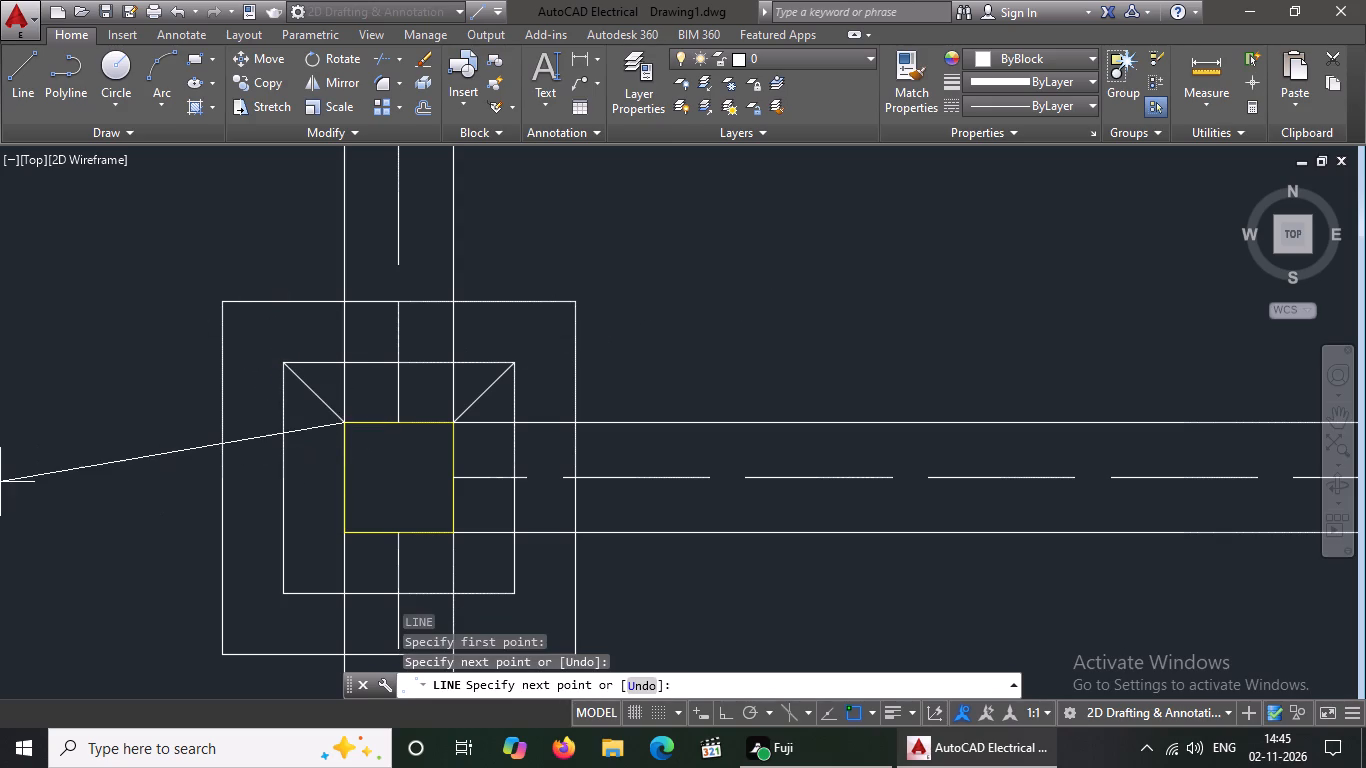
key(Return)
Draw diagonal lines from the column to the inner footing square at both south corners of that west footing.
key(l)
key(Return)
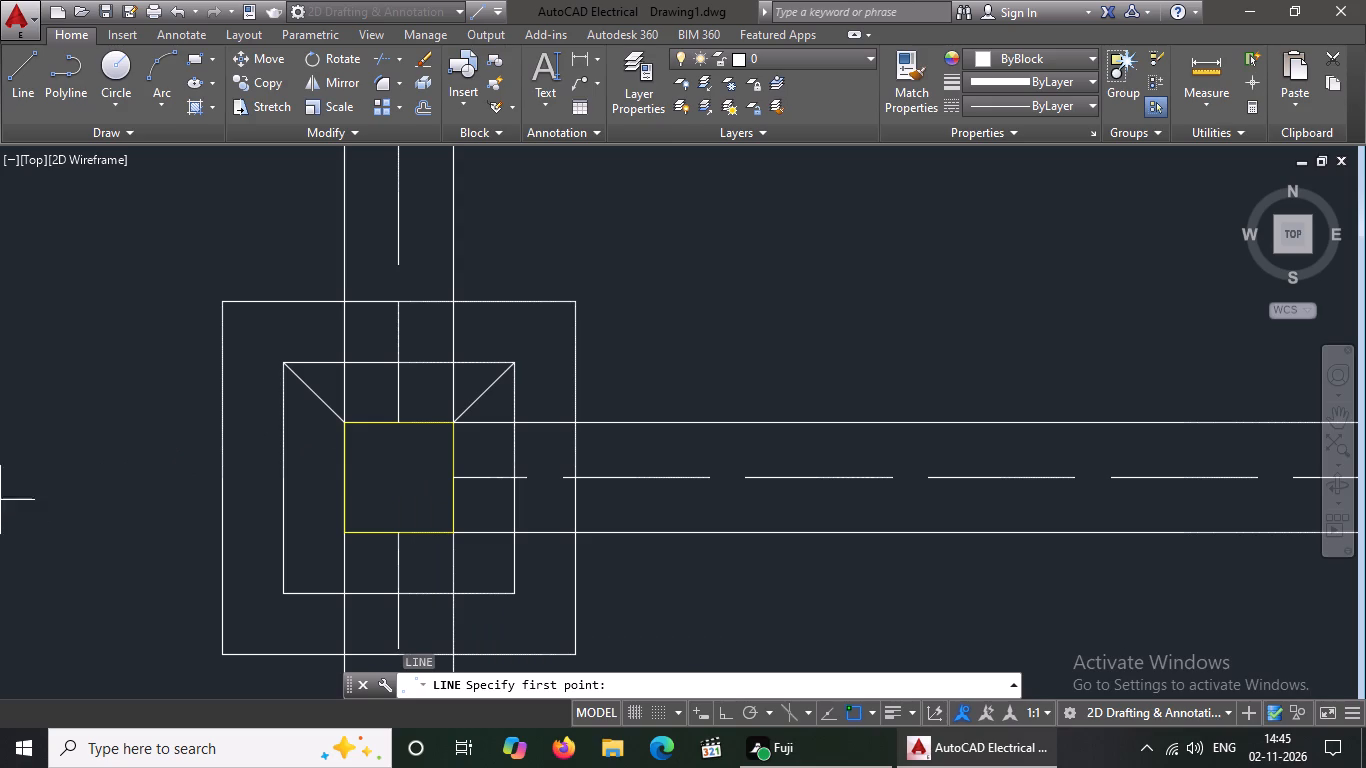
click(347, 531)
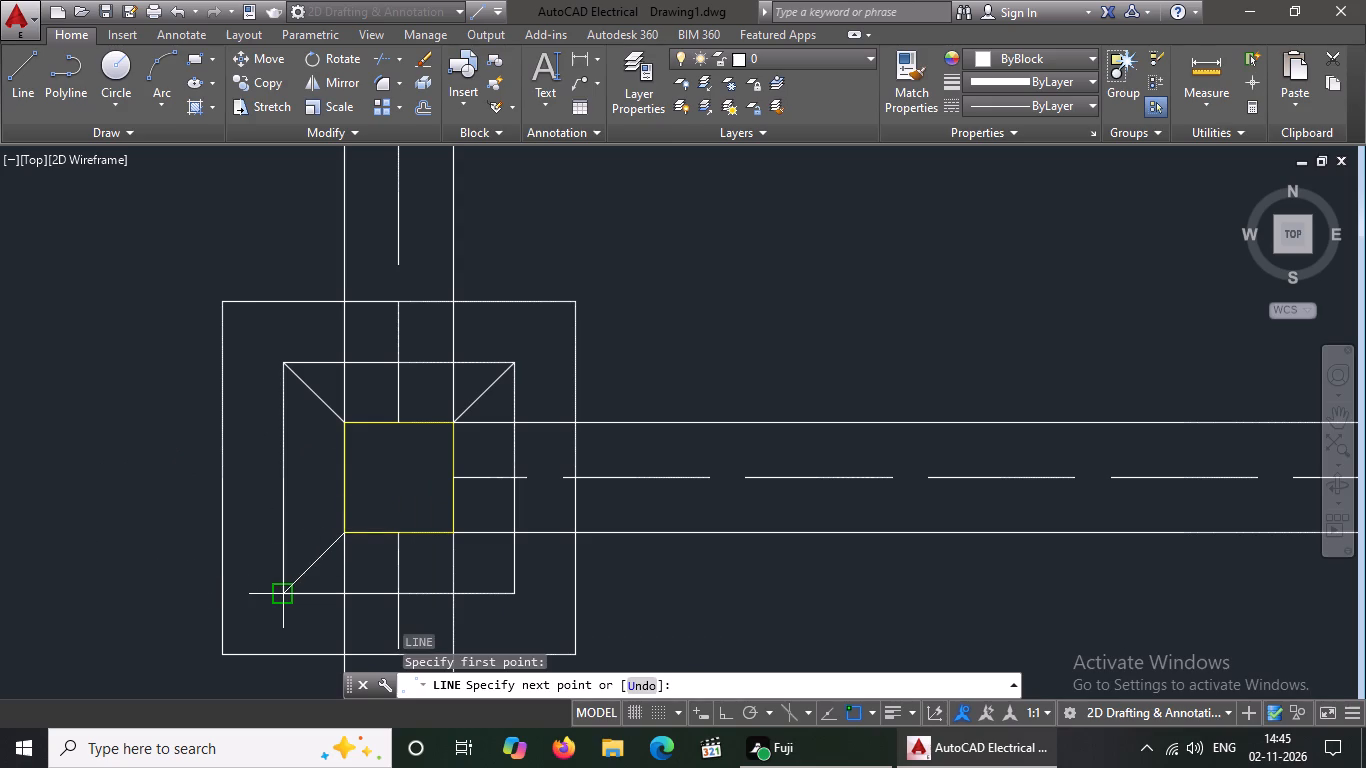
click(291, 587)
key(Escape)
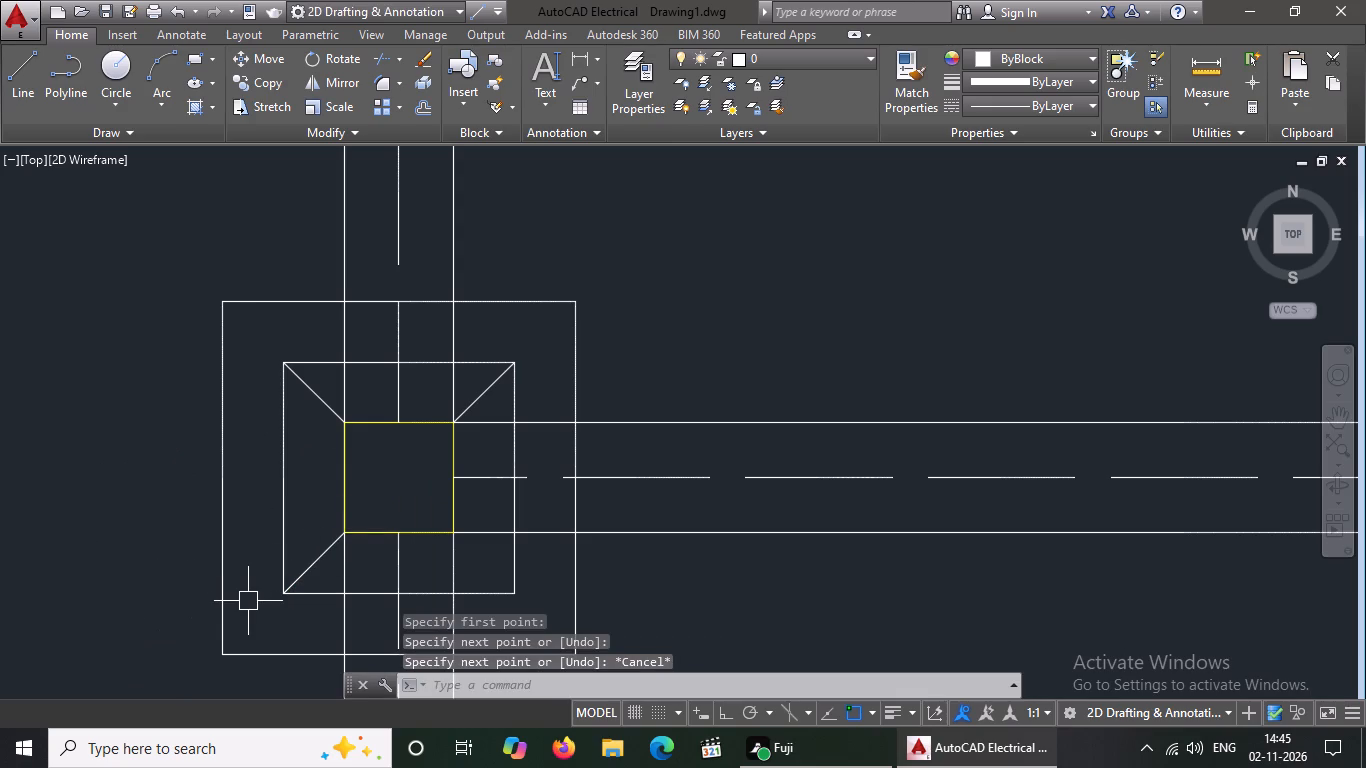
key(l)
key(Return)
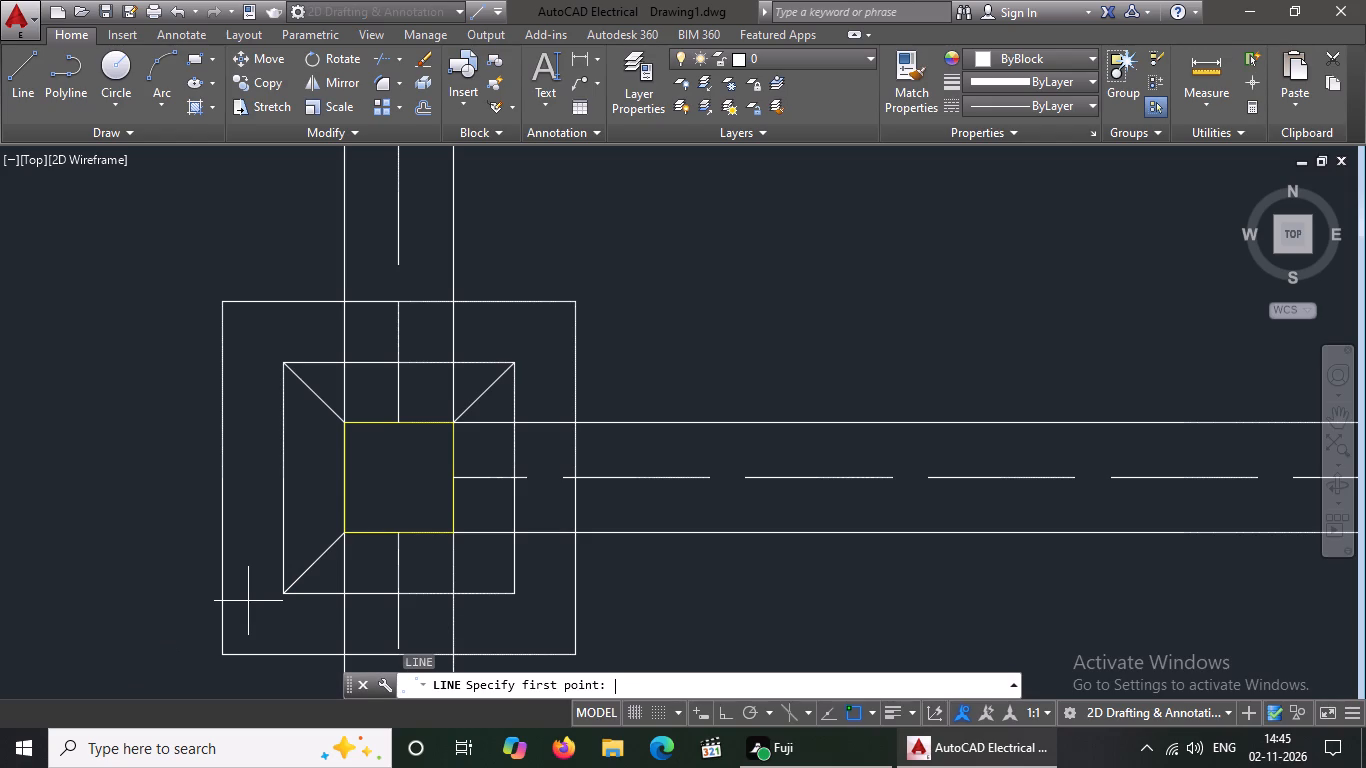
click(462, 528)
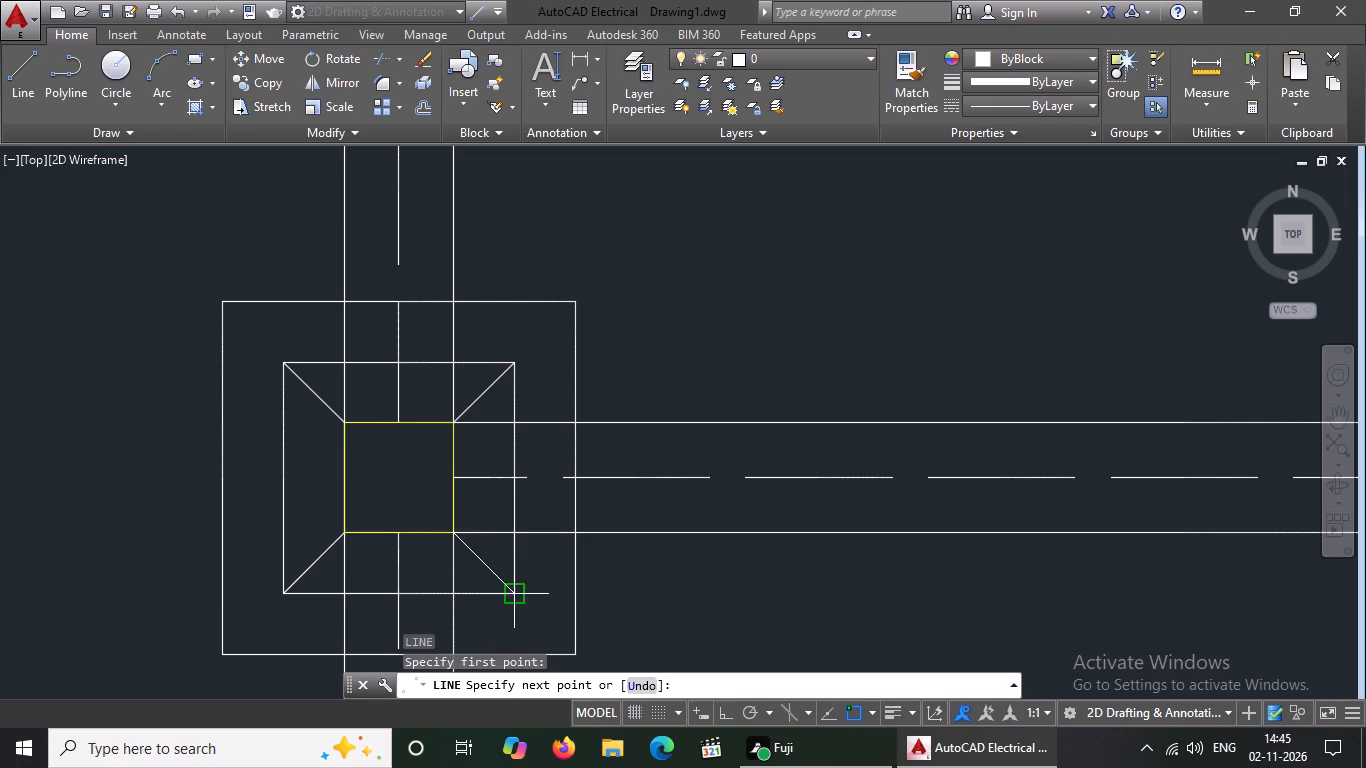
drag(514, 596, 550, 588)
key(Return)
Draw diagonal lines between the column and inner footing square at the southwest and northeast corners of the southernmost row's west footing.
key(l)
key(Return)
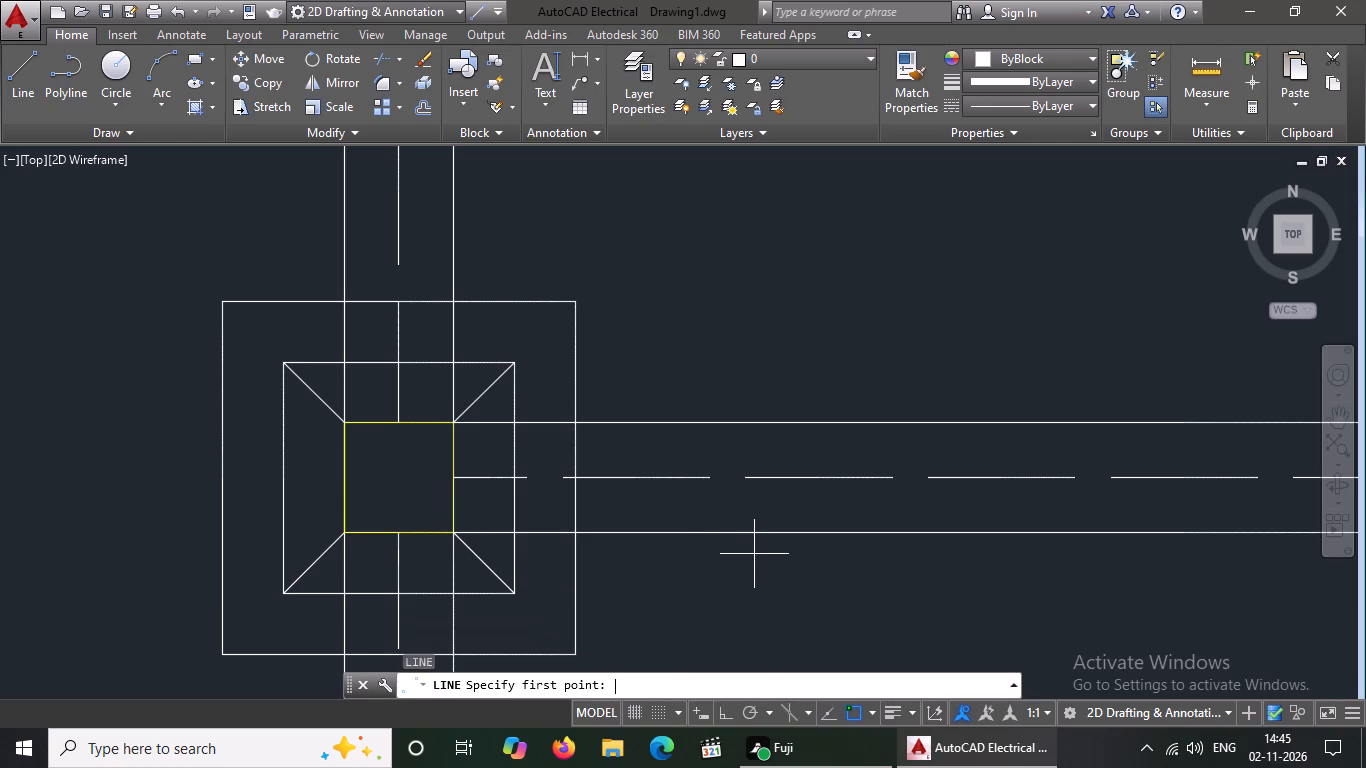
scroll(743, 450, down, 5)
scroll(833, 522, up, 2)
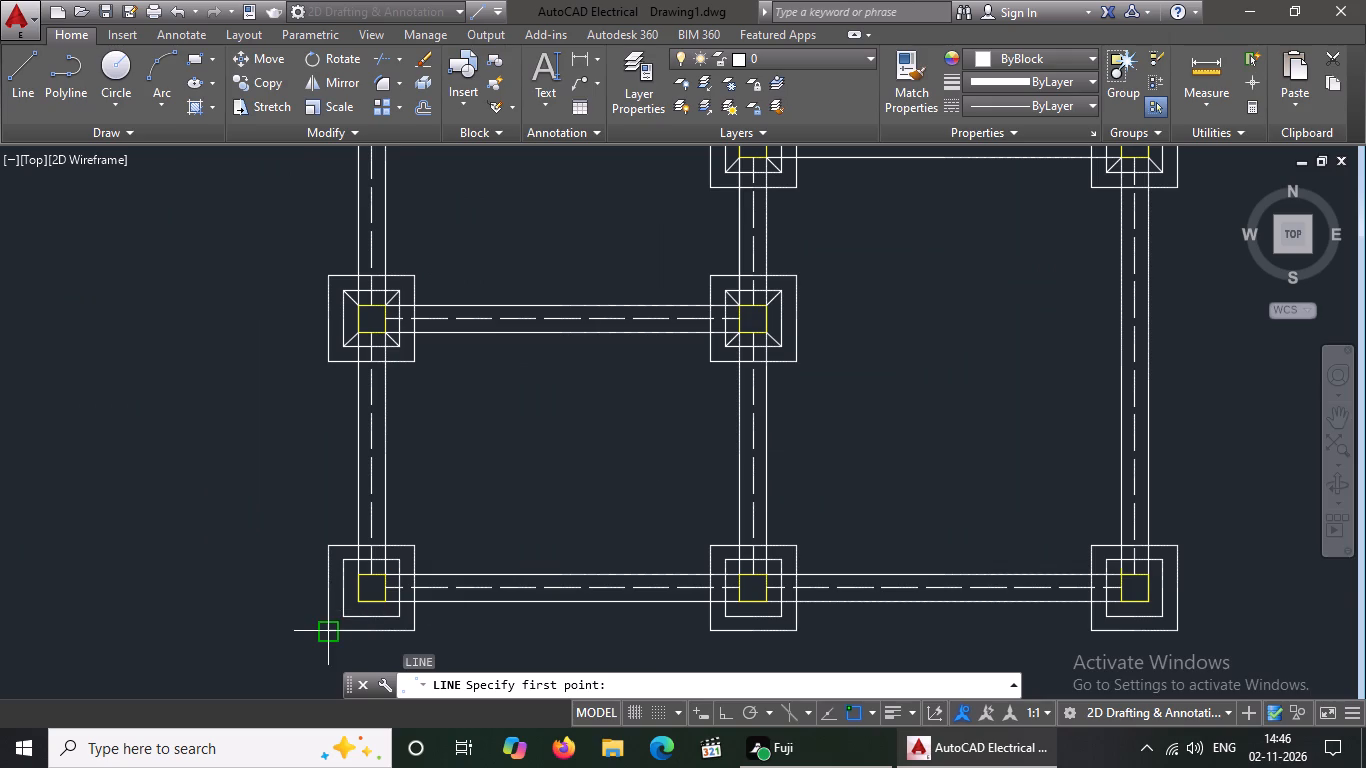
scroll(335, 626, up, 3)
click(356, 588)
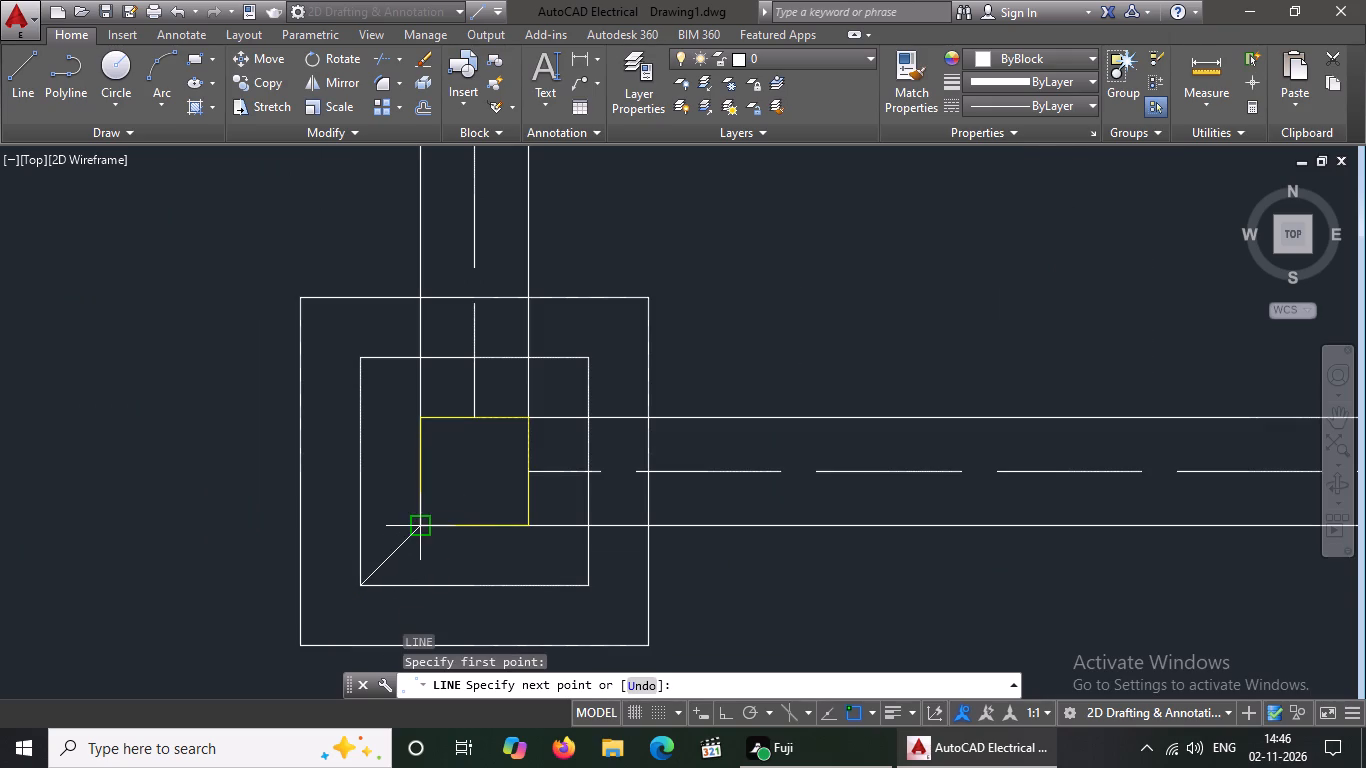
drag(427, 520, 436, 512)
key(Return)
key(l)
key(Return)
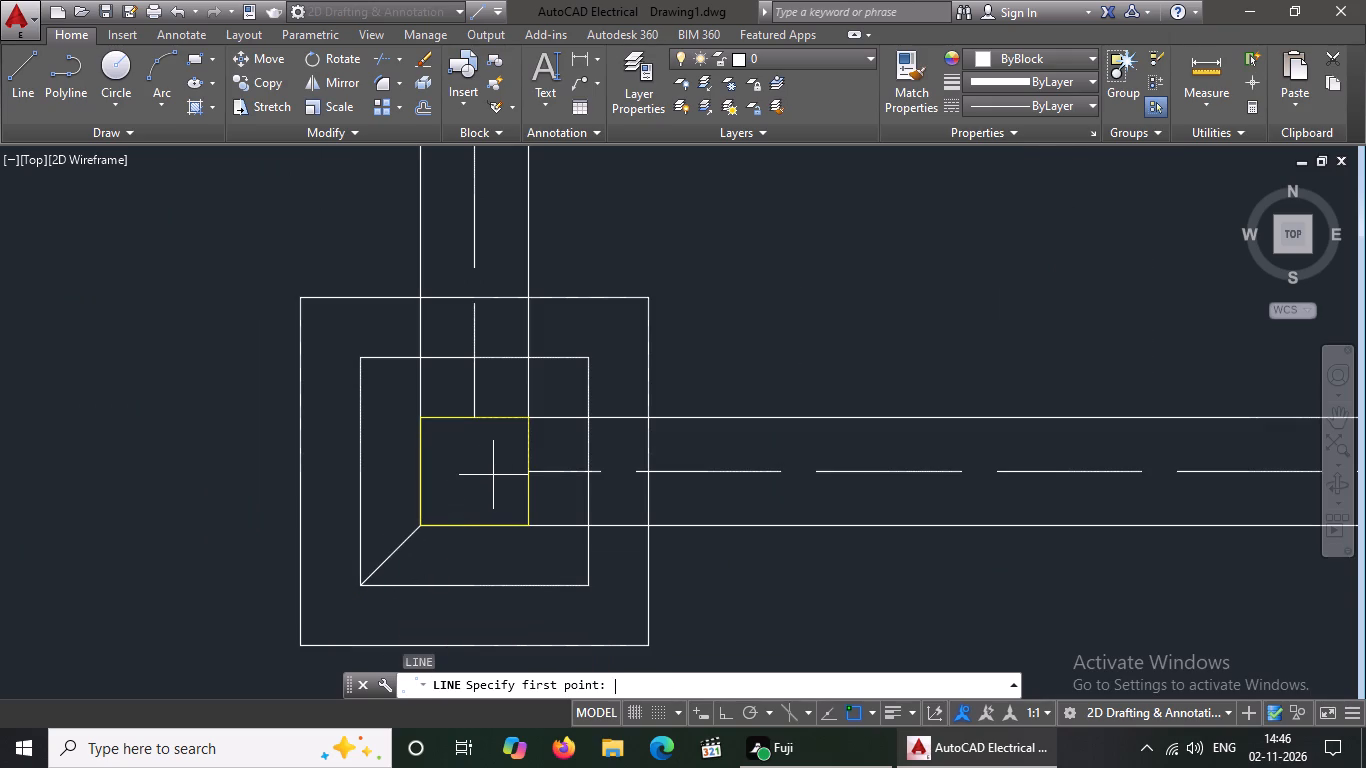
click(520, 423)
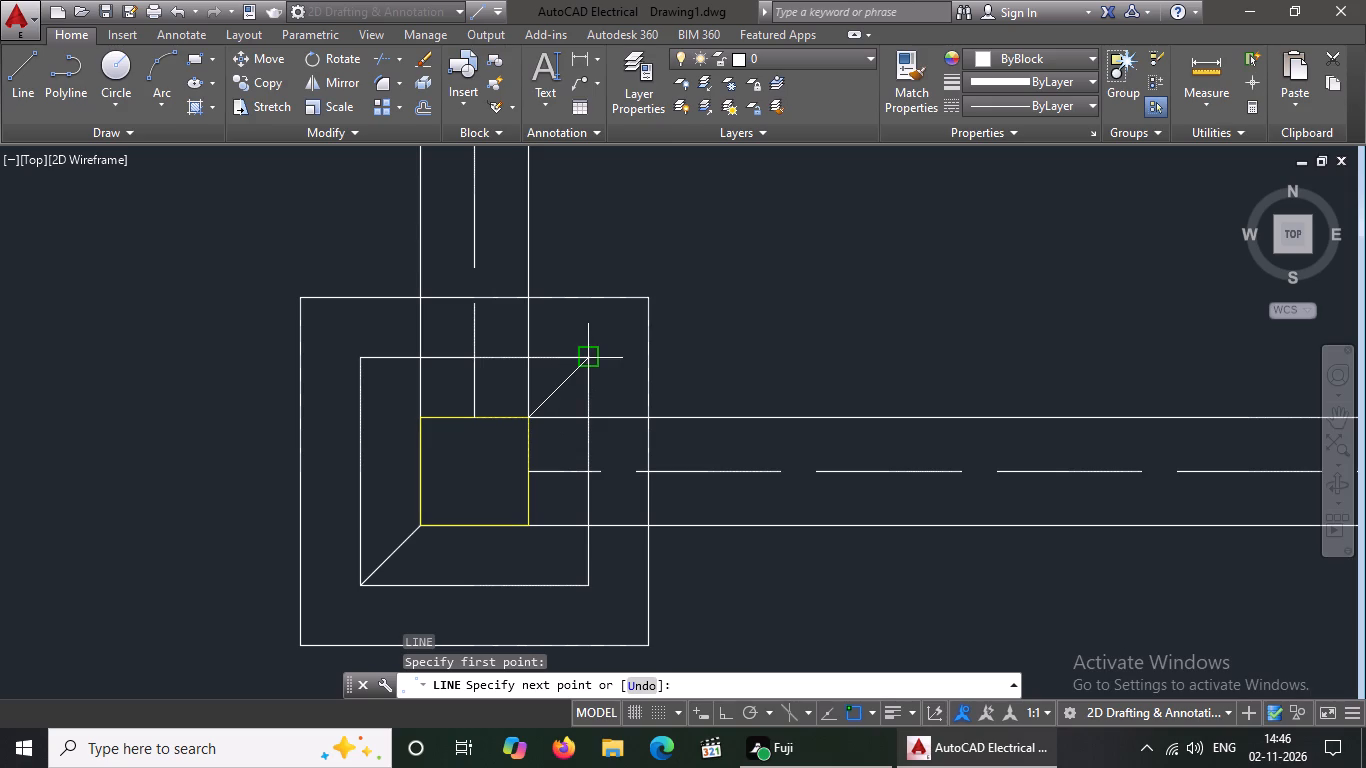
drag(593, 357, 602, 349)
key(Return)
Draw diagonal lines between the column and inner footing square at the northwest and southeast corners of the same southwest footing.
key(l)
key(Return)
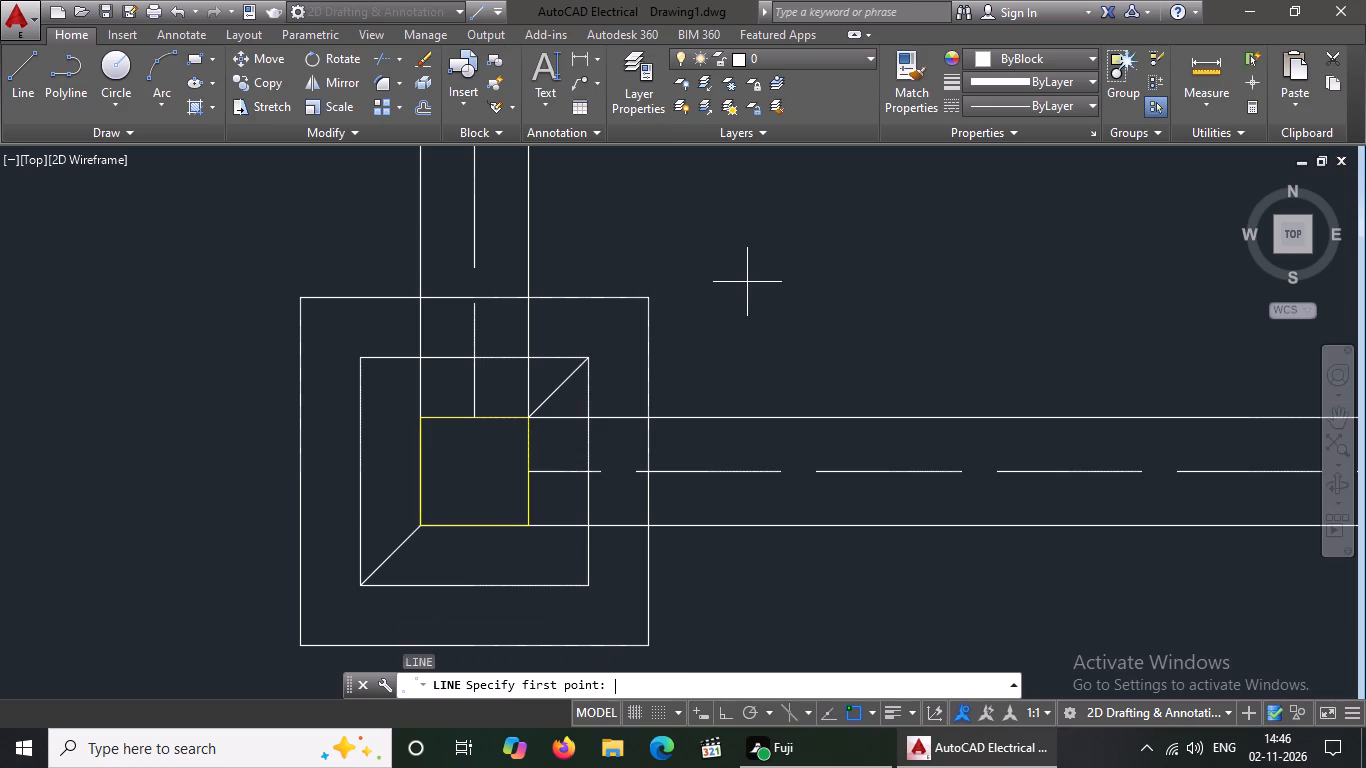
click(361, 358)
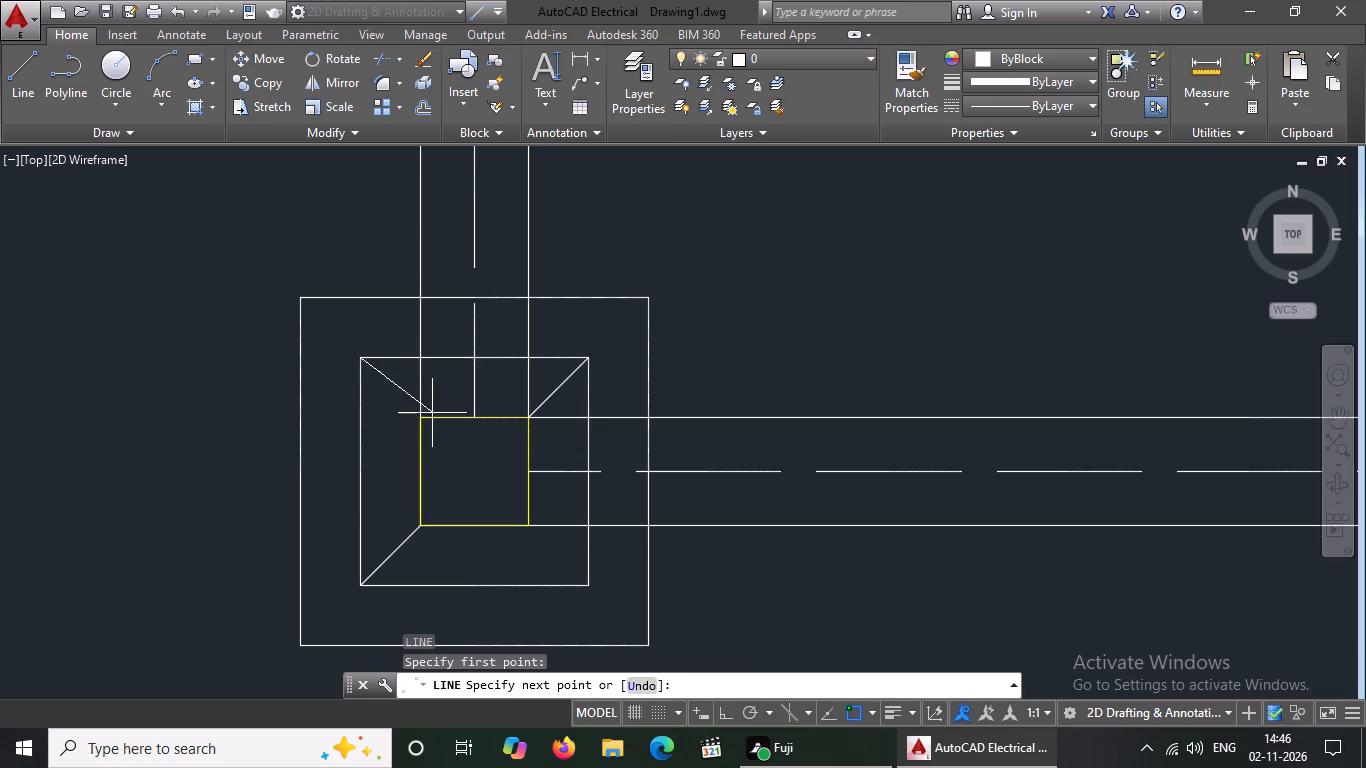
drag(421, 421, 394, 431)
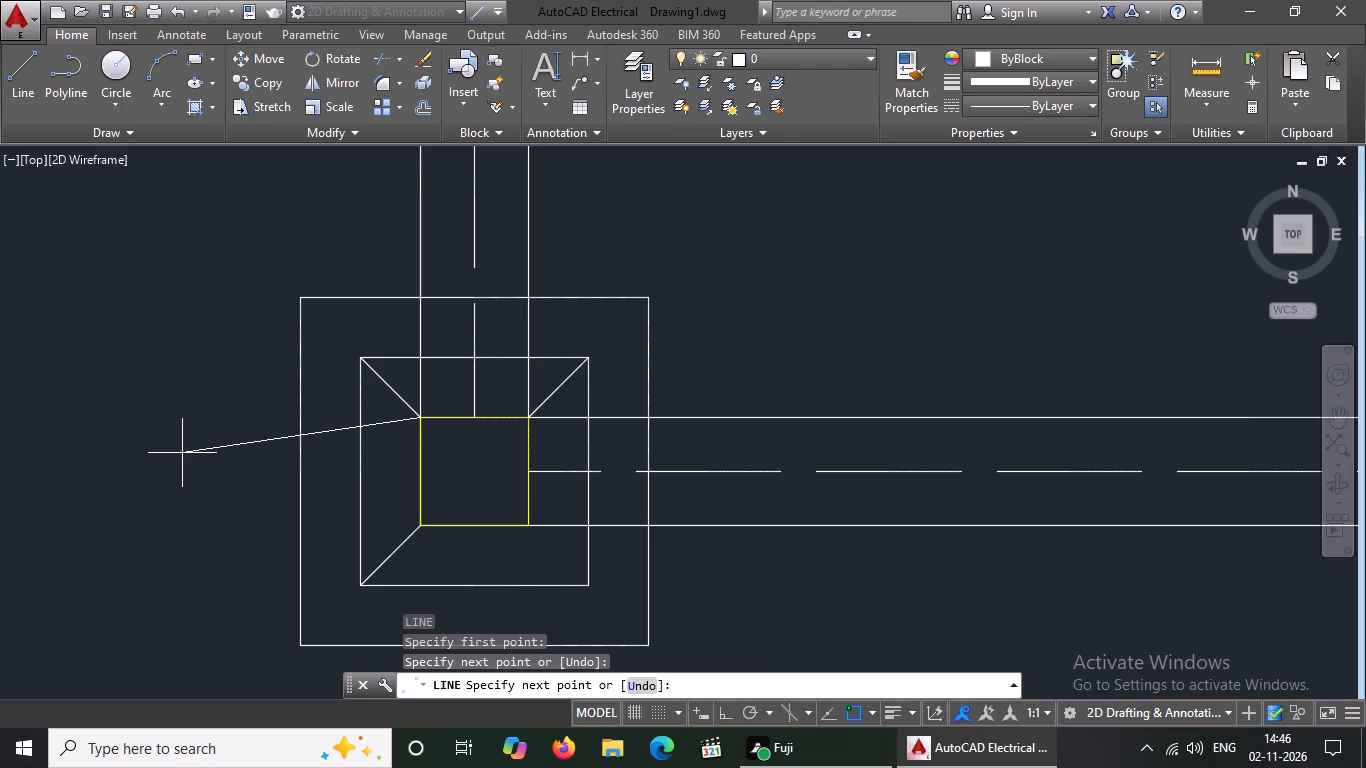
key(Escape)
key(l)
key(Return)
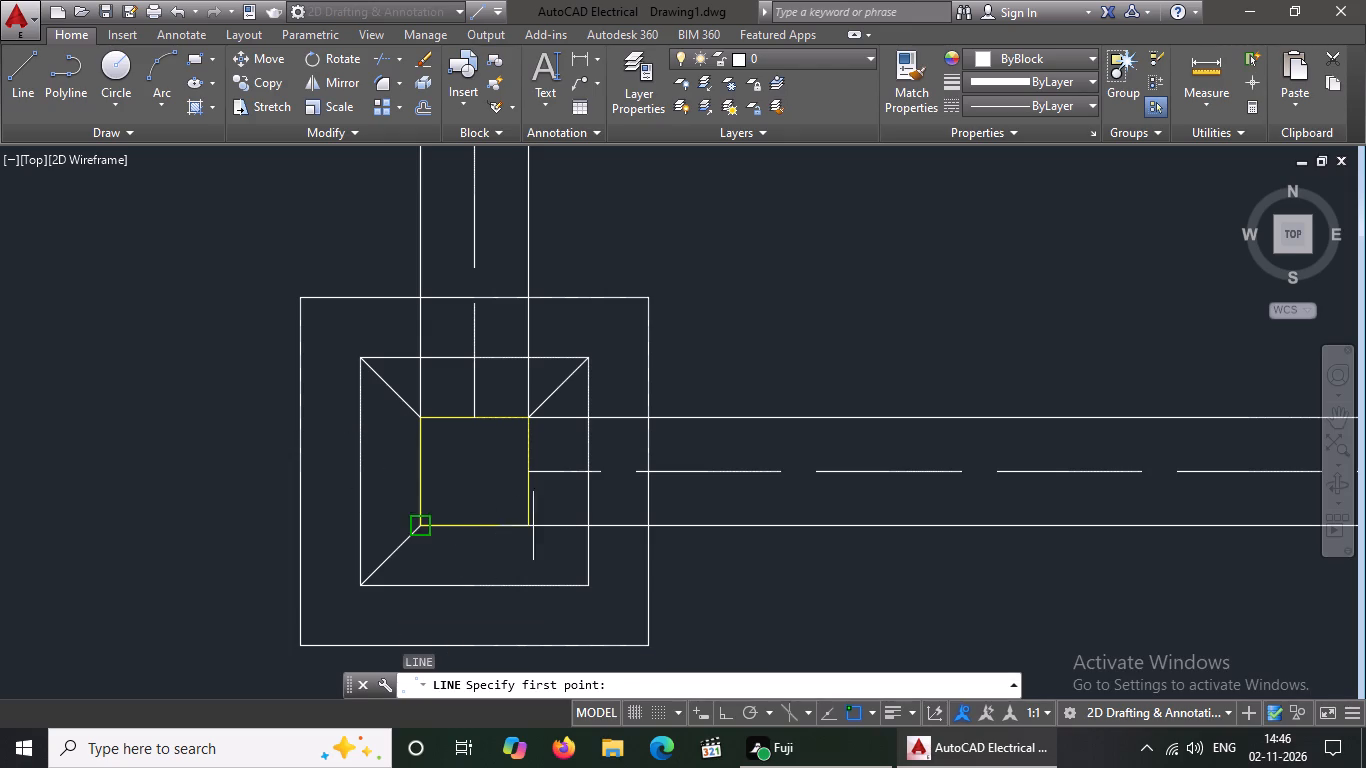
drag(519, 523, 544, 541)
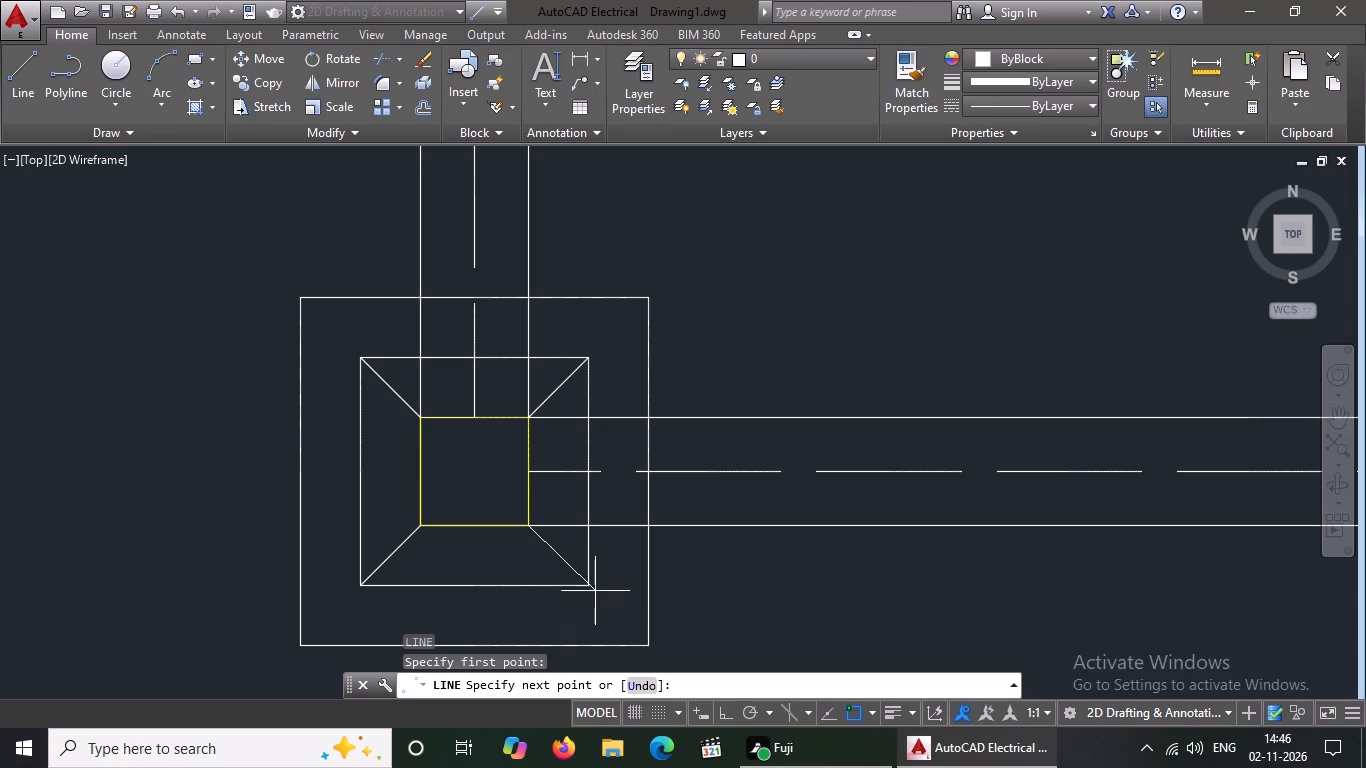
click(587, 584)
key(Escape)
Draw diagonal lines between the column and inner footing square at both north corners of the southernmost row's middle footing.
scroll(710, 537, down, 3)
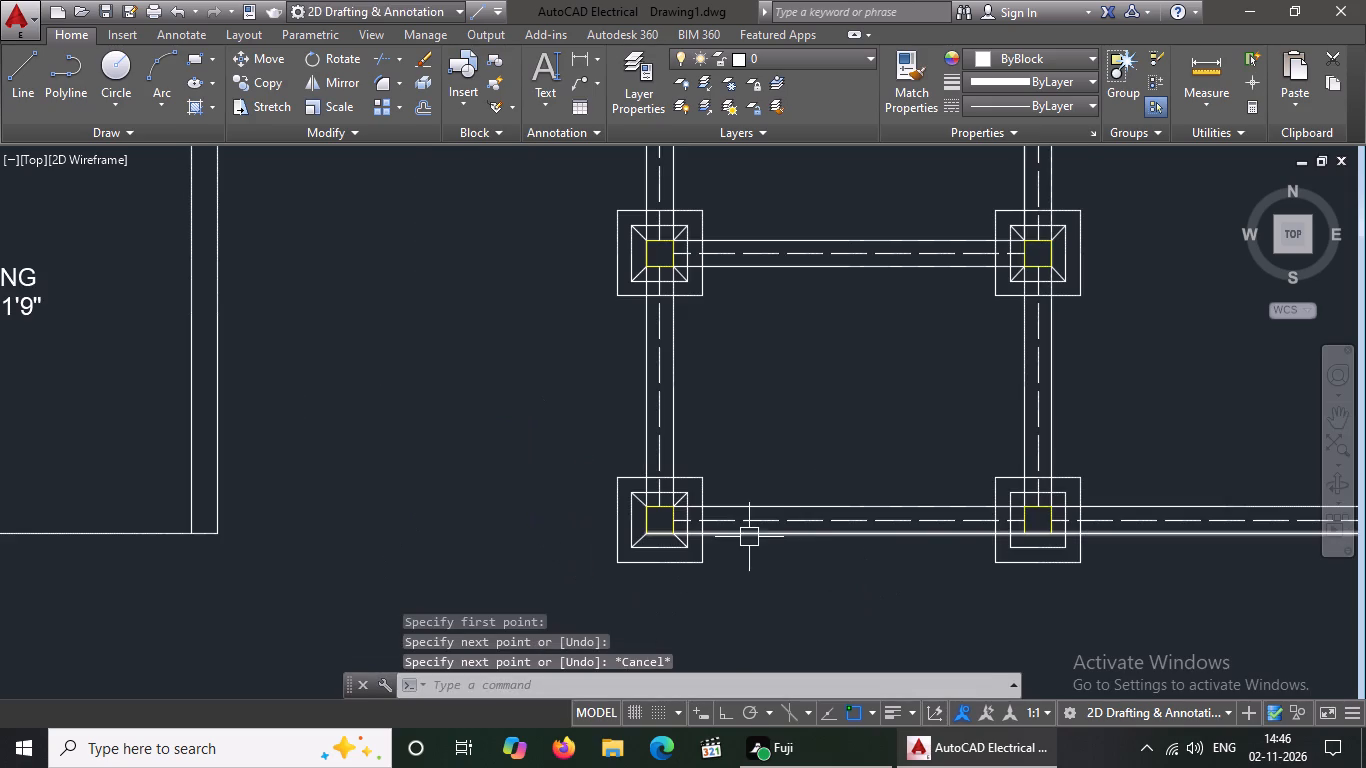
scroll(944, 543, down, 3)
scroll(964, 536, up, 4)
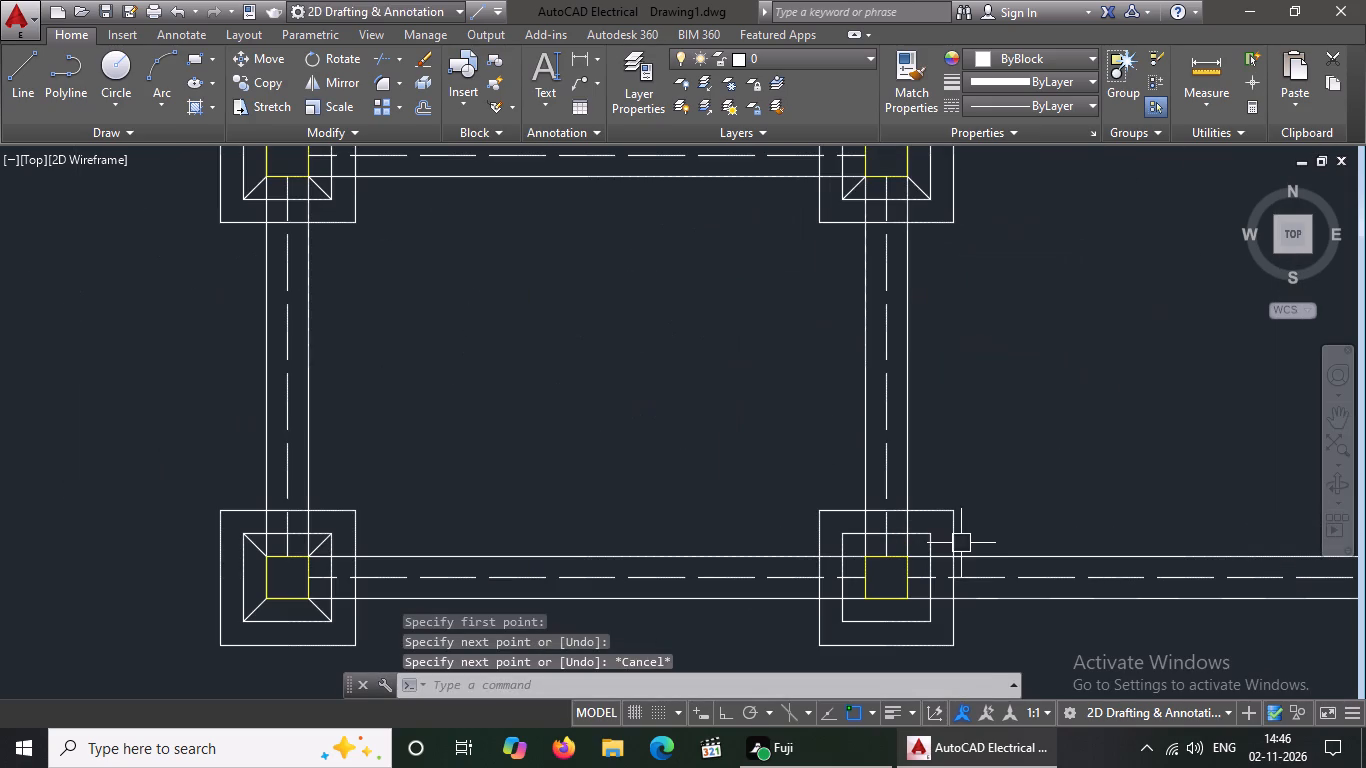
key(l)
key(Return)
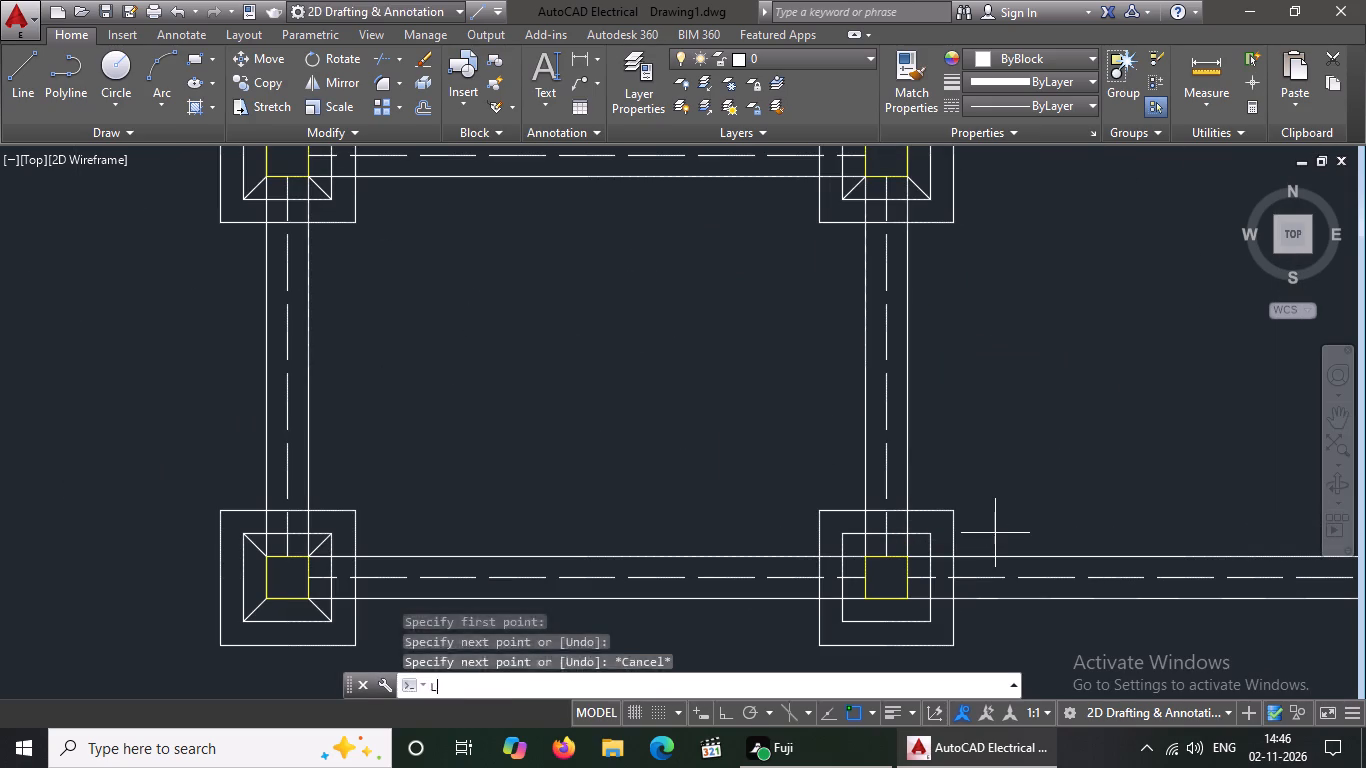
click(842, 538)
click(865, 557)
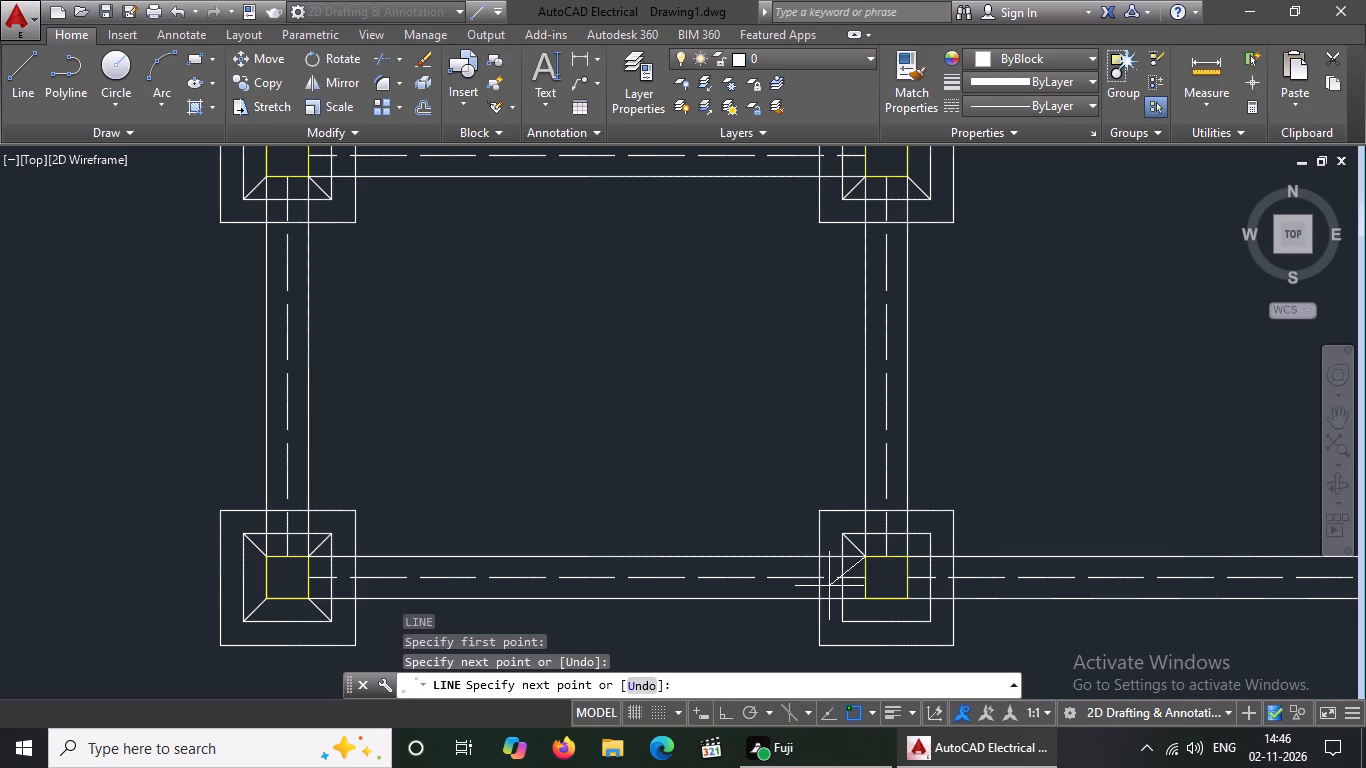
key(Return)
key(l)
key(Return)
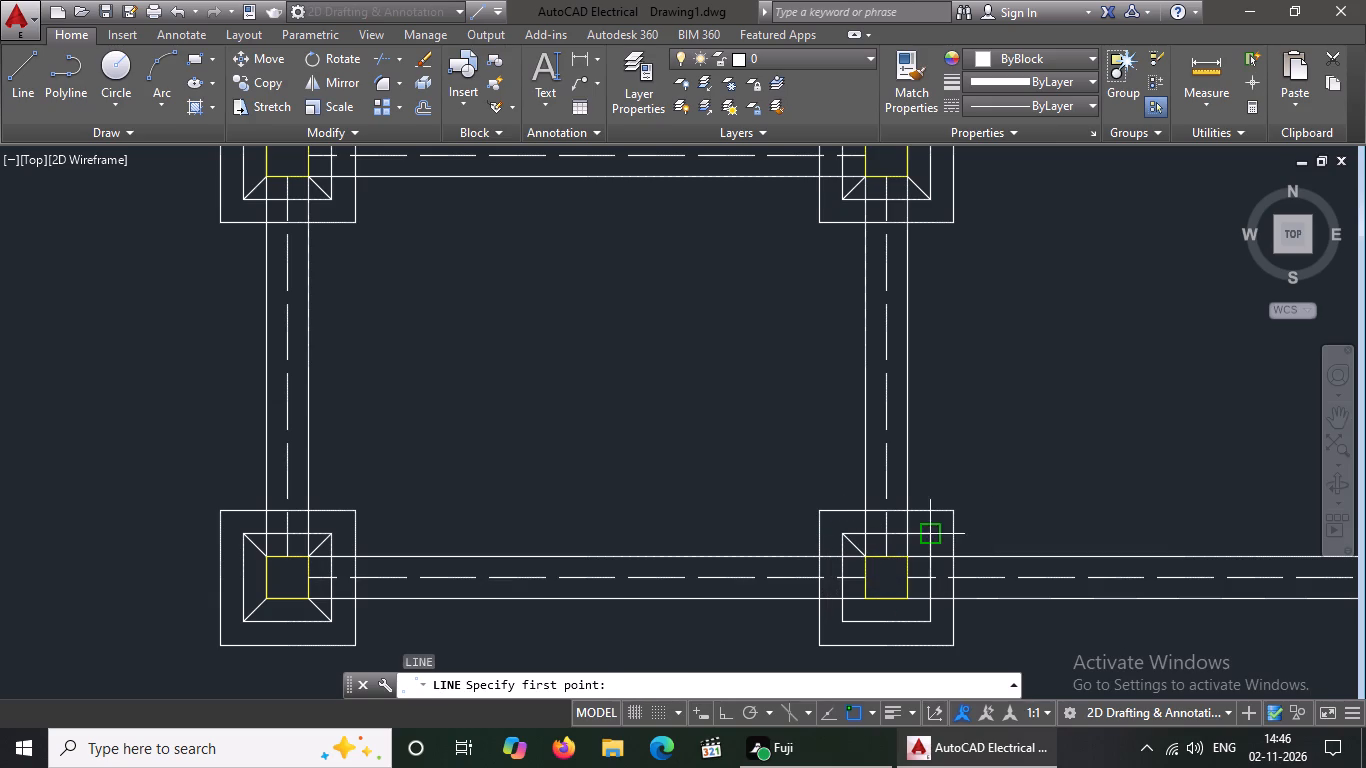
click(913, 563)
click(929, 535)
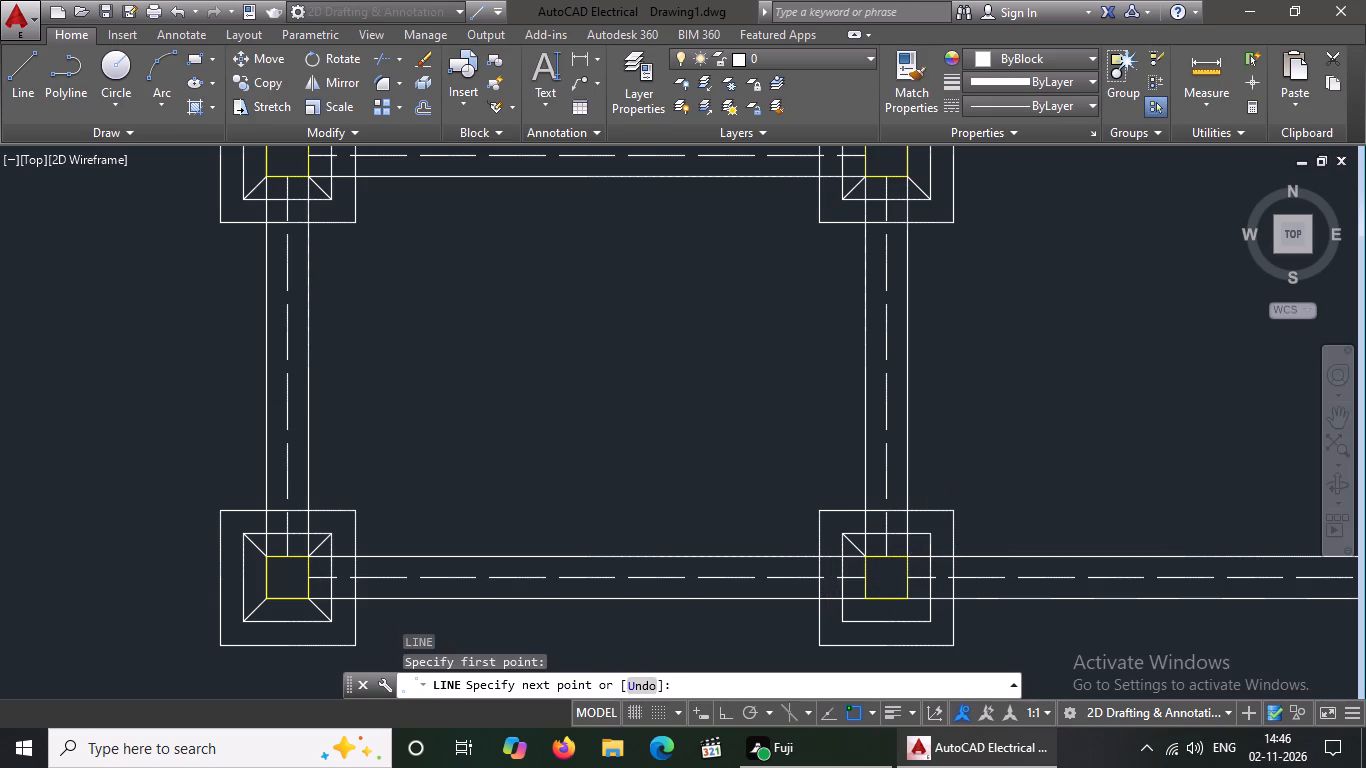
key(Return)
Draw diagonal lines between the column and inner footing square at both south corners of that middle footing.
key(l)
key(Return)
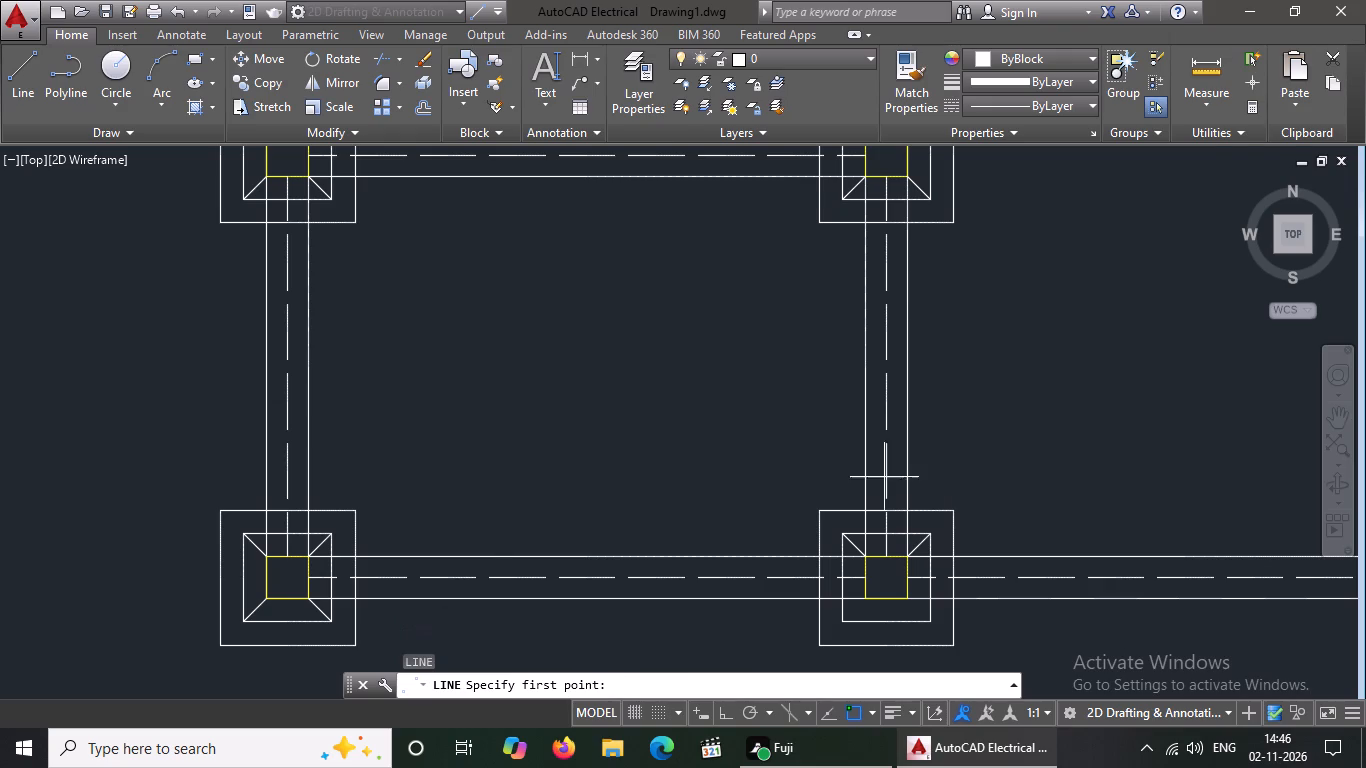
scroll(884, 475, down, 1)
scroll(912, 587, up, 2)
click(768, 543)
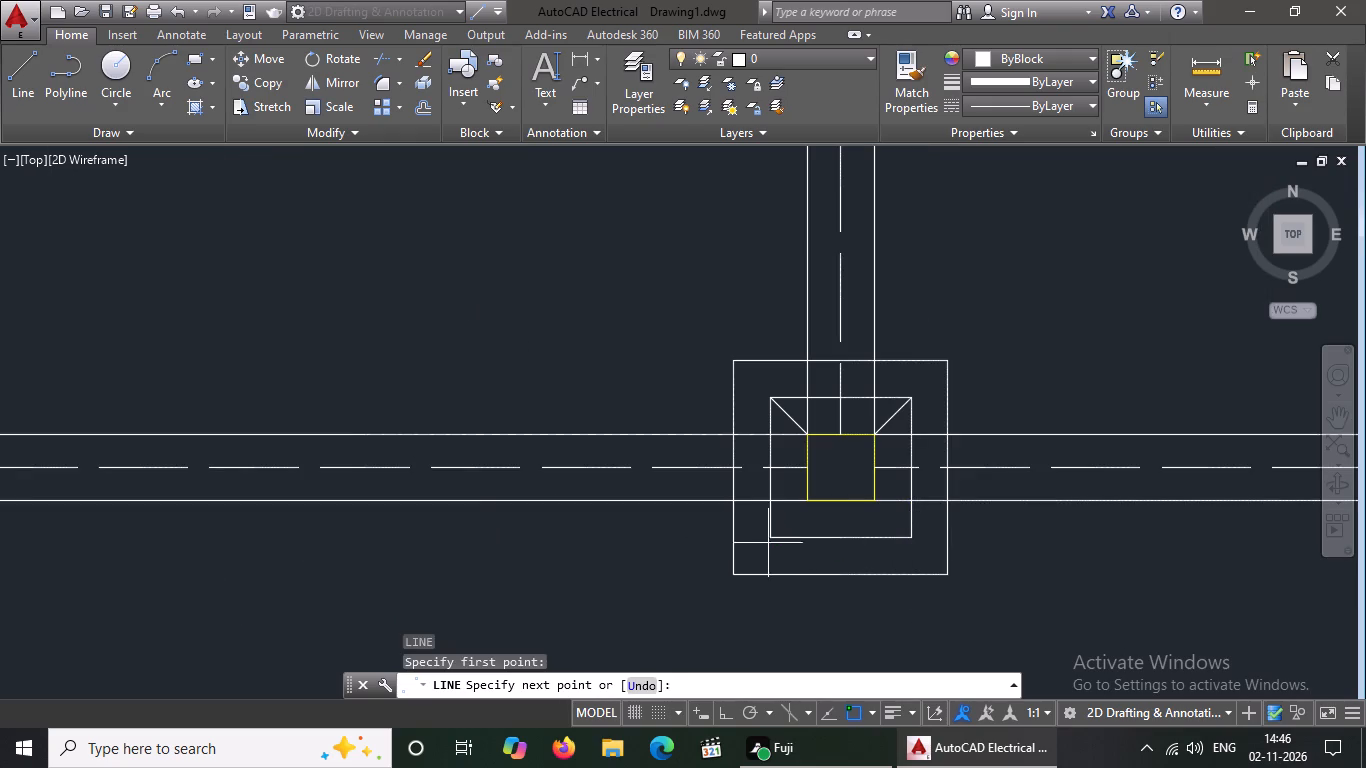
click(810, 498)
key(Return)
key(l)
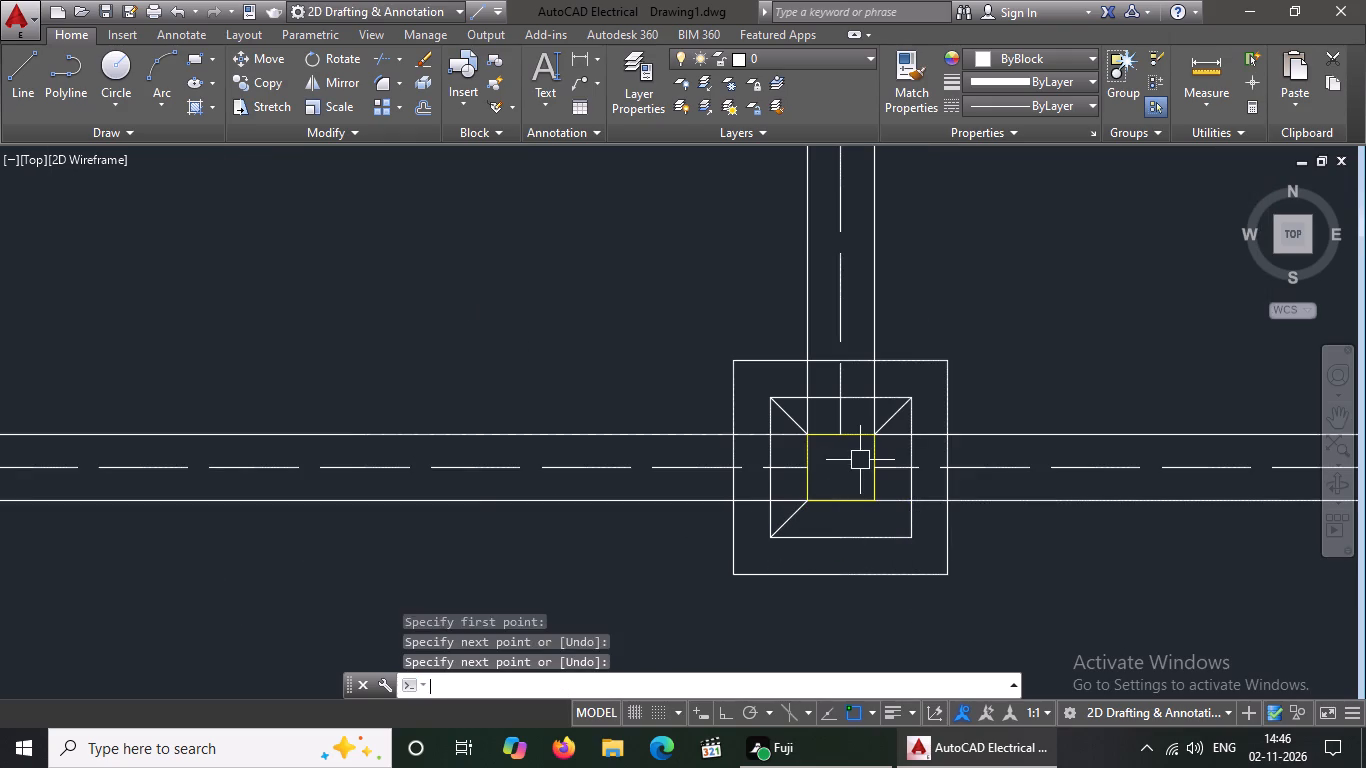
key(Return)
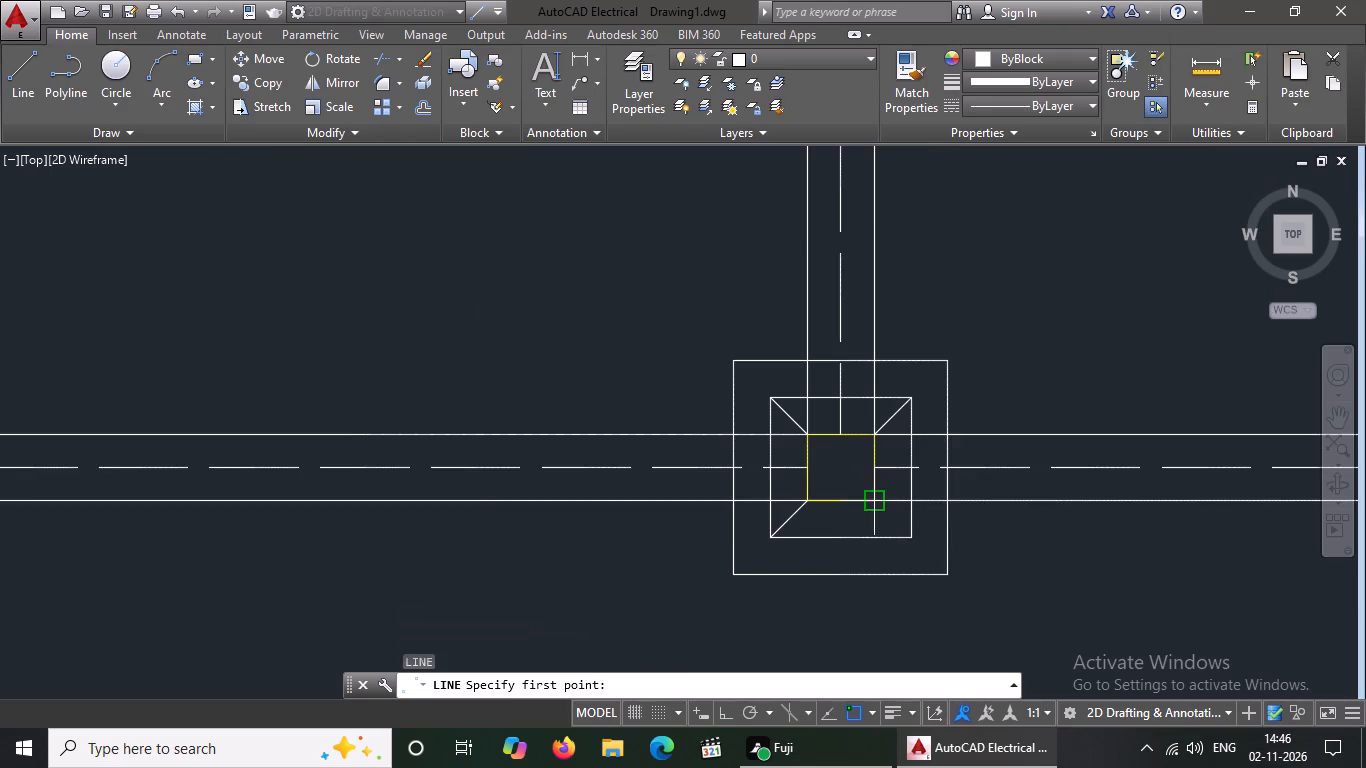
click(877, 504)
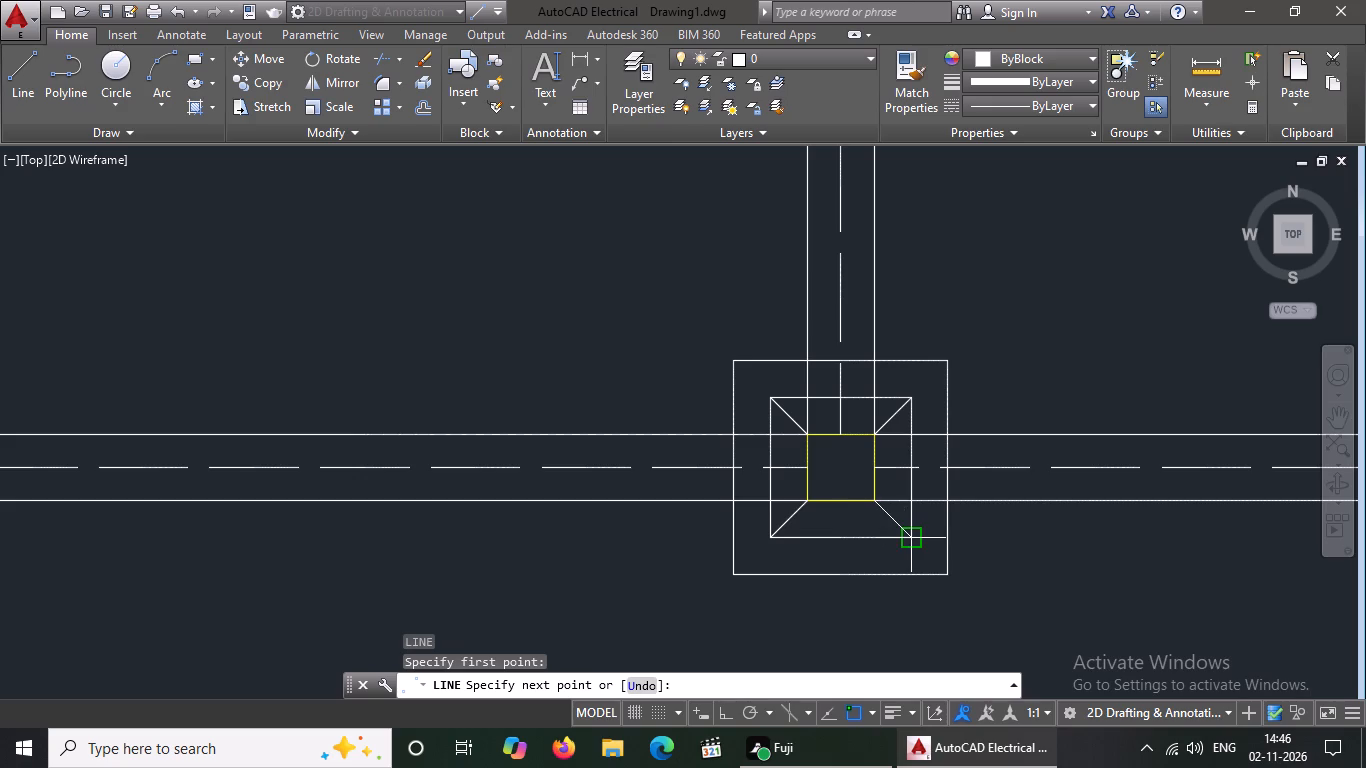
click(907, 536)
key(Return)
Draw diagonal lines between the column and inner footing square at both north corners of the southernmost row's east footing.
key(l)
key(Return)
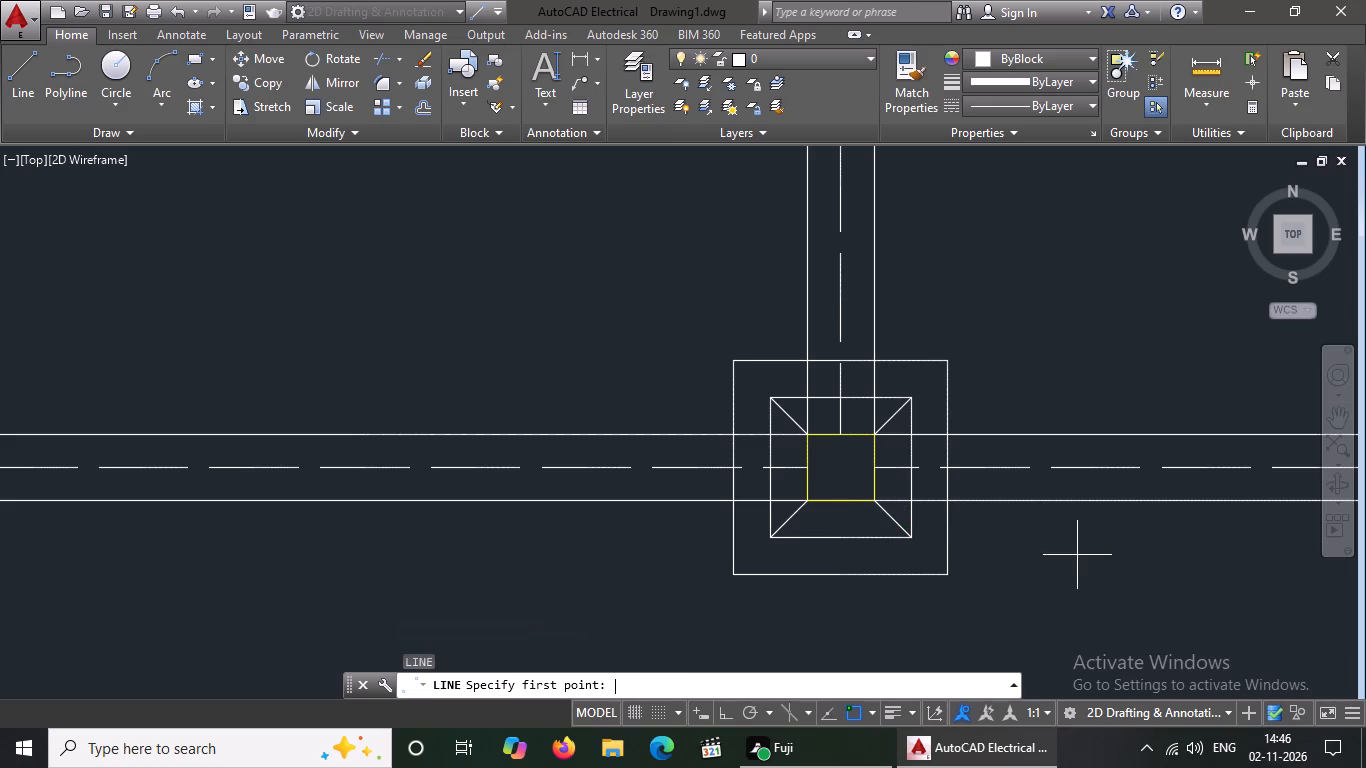
scroll(816, 472, down, 3)
scroll(1096, 460, up, 2)
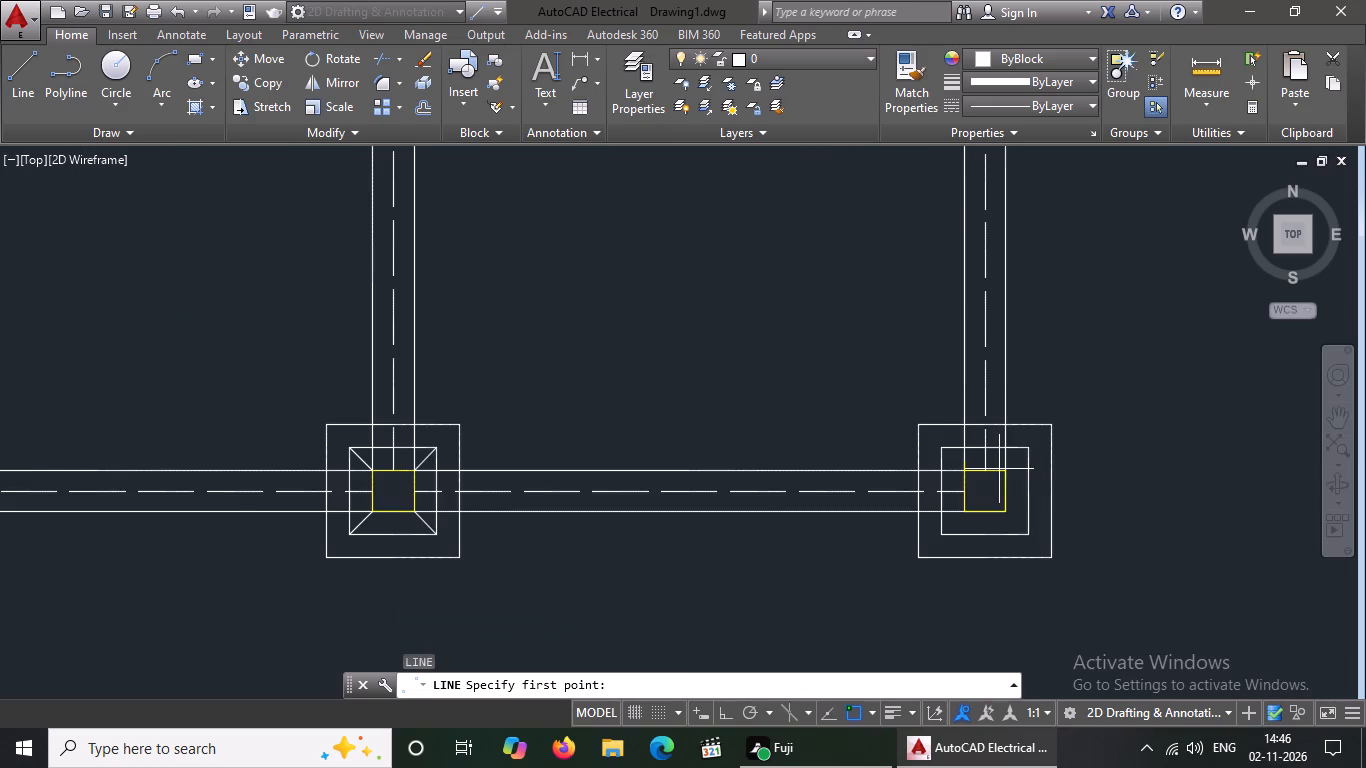
scroll(999, 469, up, 2)
click(1010, 474)
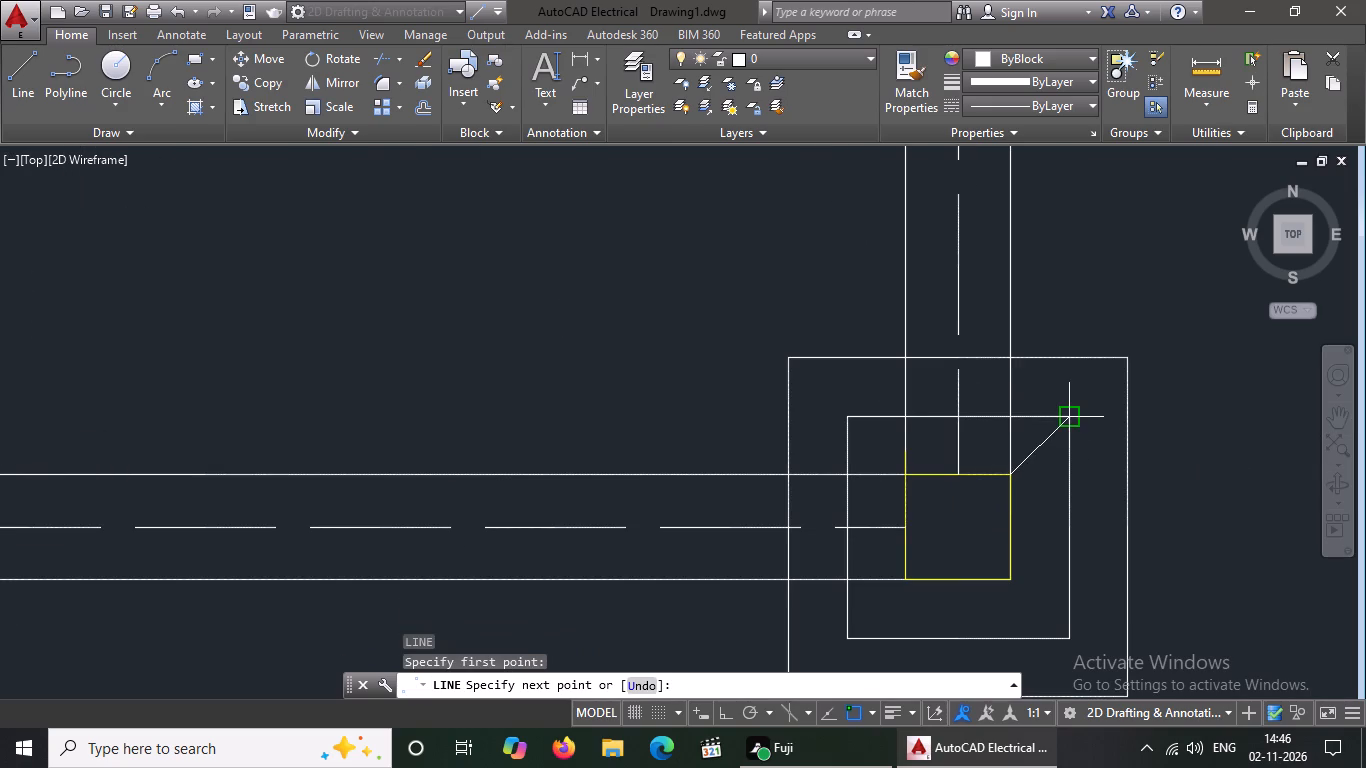
click(1061, 425)
key(Return)
key(l)
key(Return)
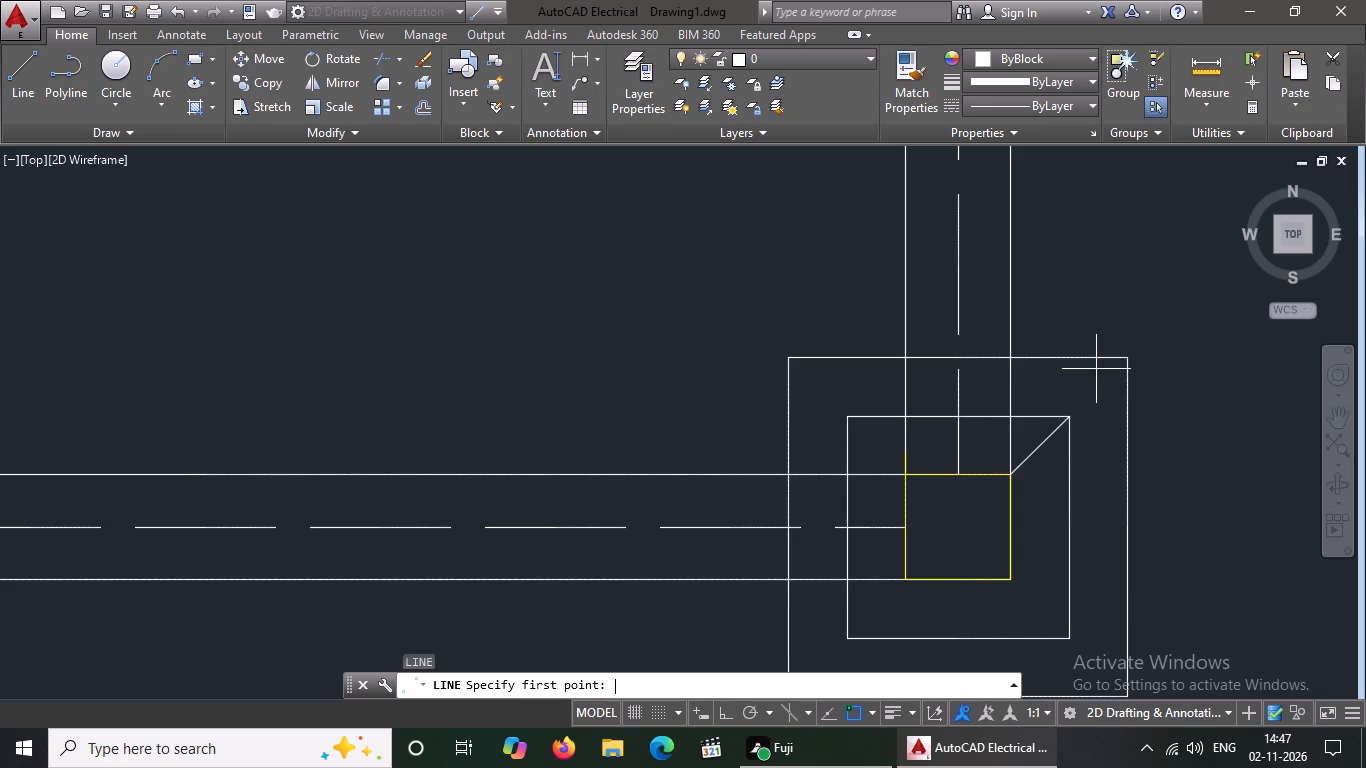
scroll(721, 514, up, 1)
click(922, 361)
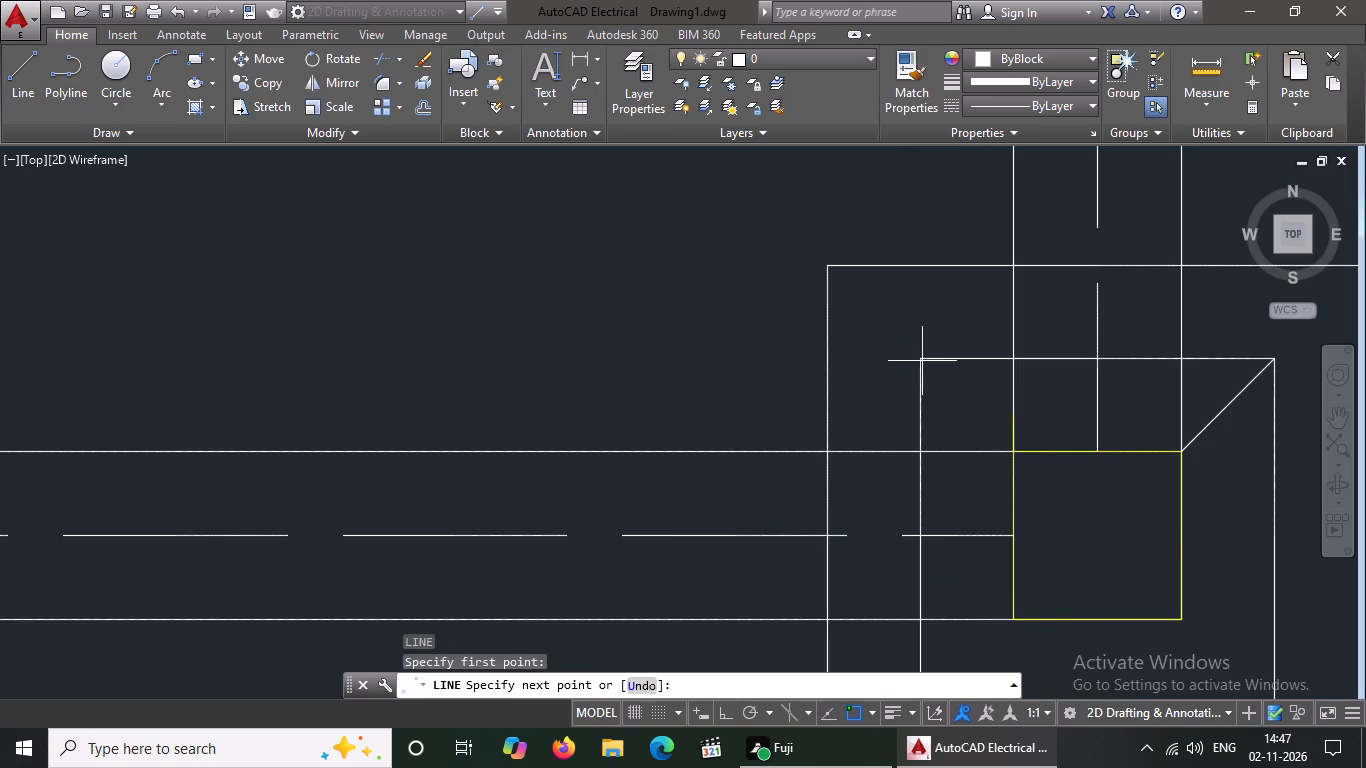
drag(1020, 455, 1054, 488)
key(Return)
Draw diagonal lines from the column to the inner footing square at both south corners of that southeast footing.
key(l)
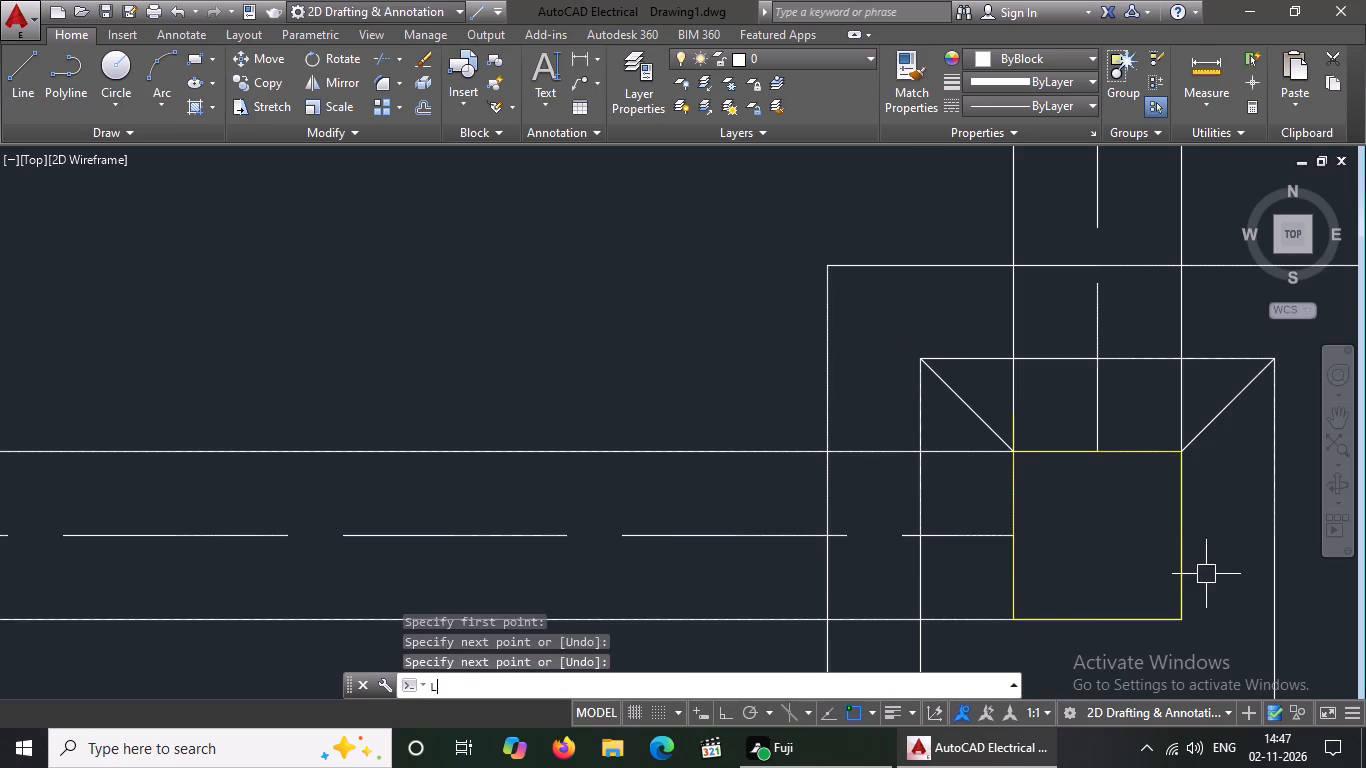
key(Return)
scroll(1023, 488, down, 3)
scroll(1054, 515, up, 2)
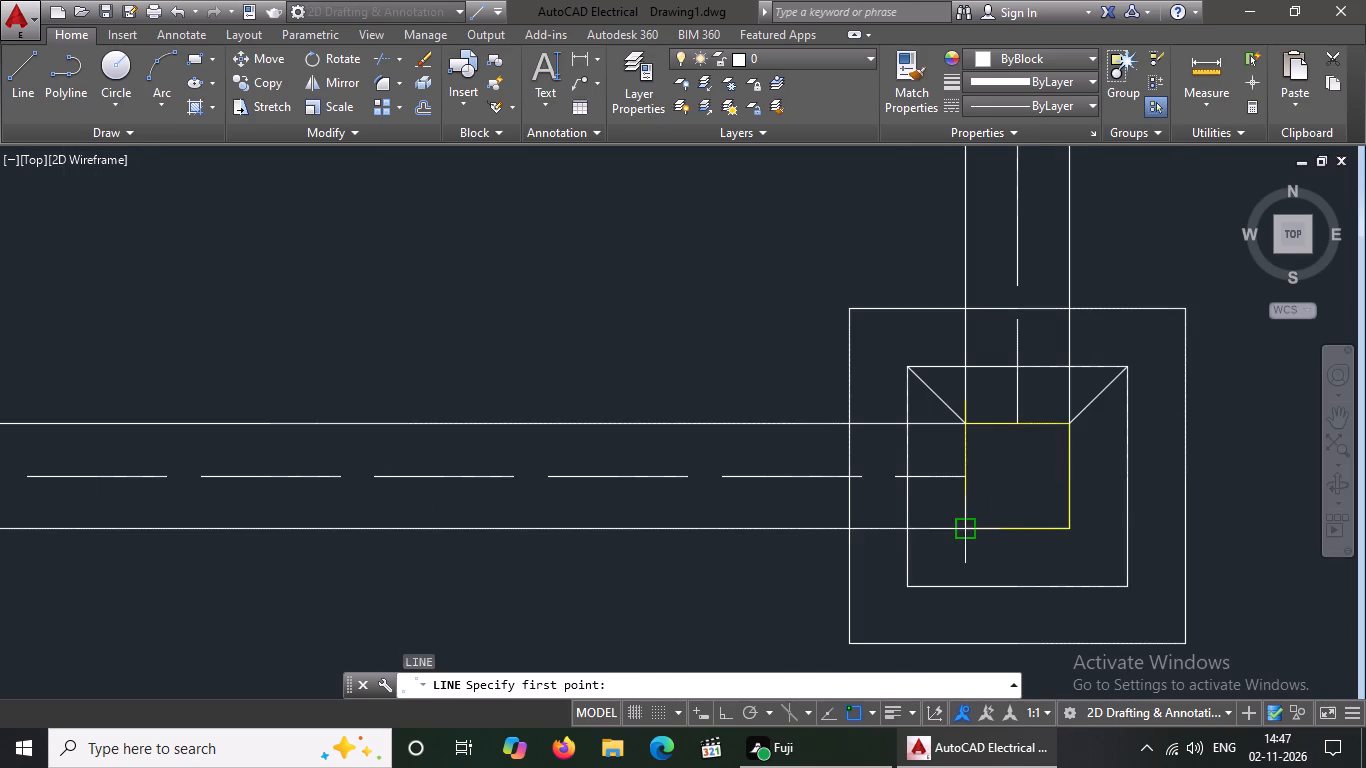
click(961, 524)
click(909, 585)
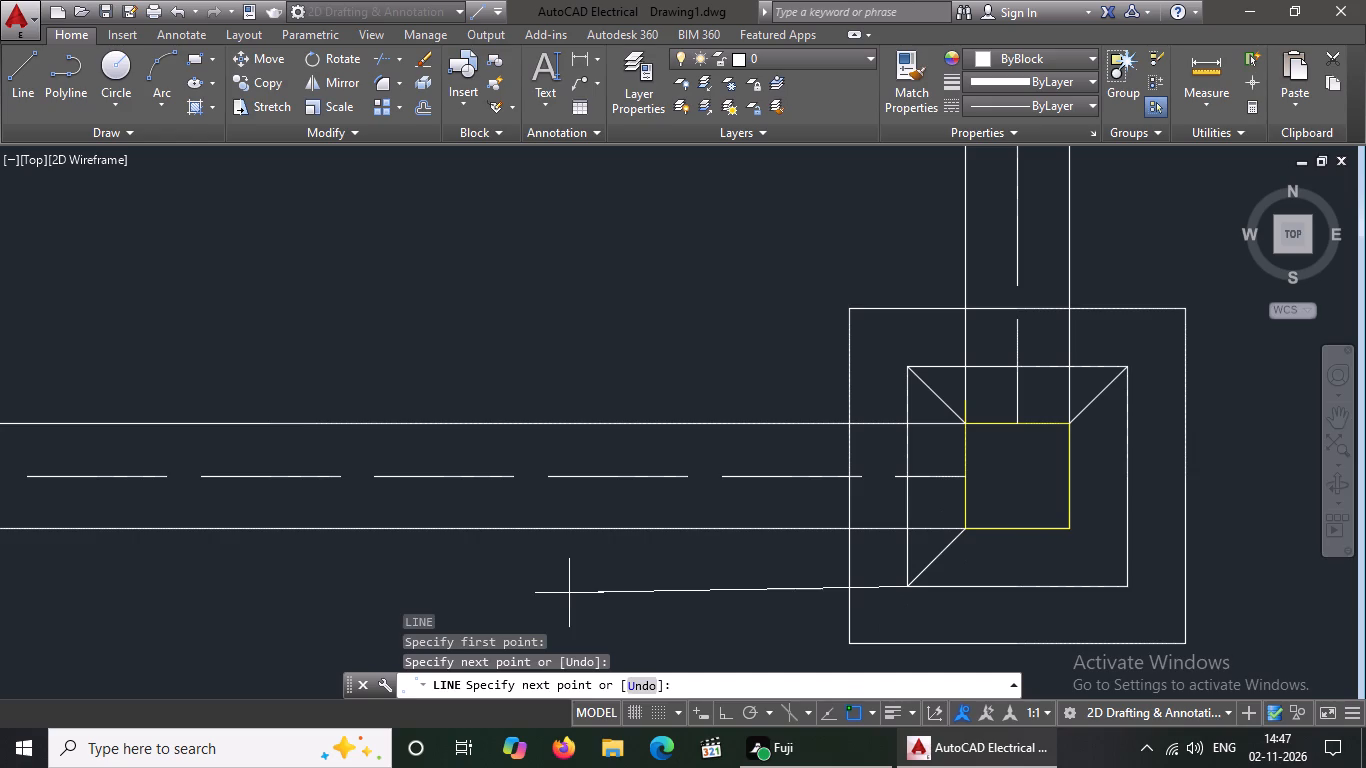
key(Return)
key(l)
key(Return)
scroll(565, 592, up, 1)
scroll(746, 384, down, 4)
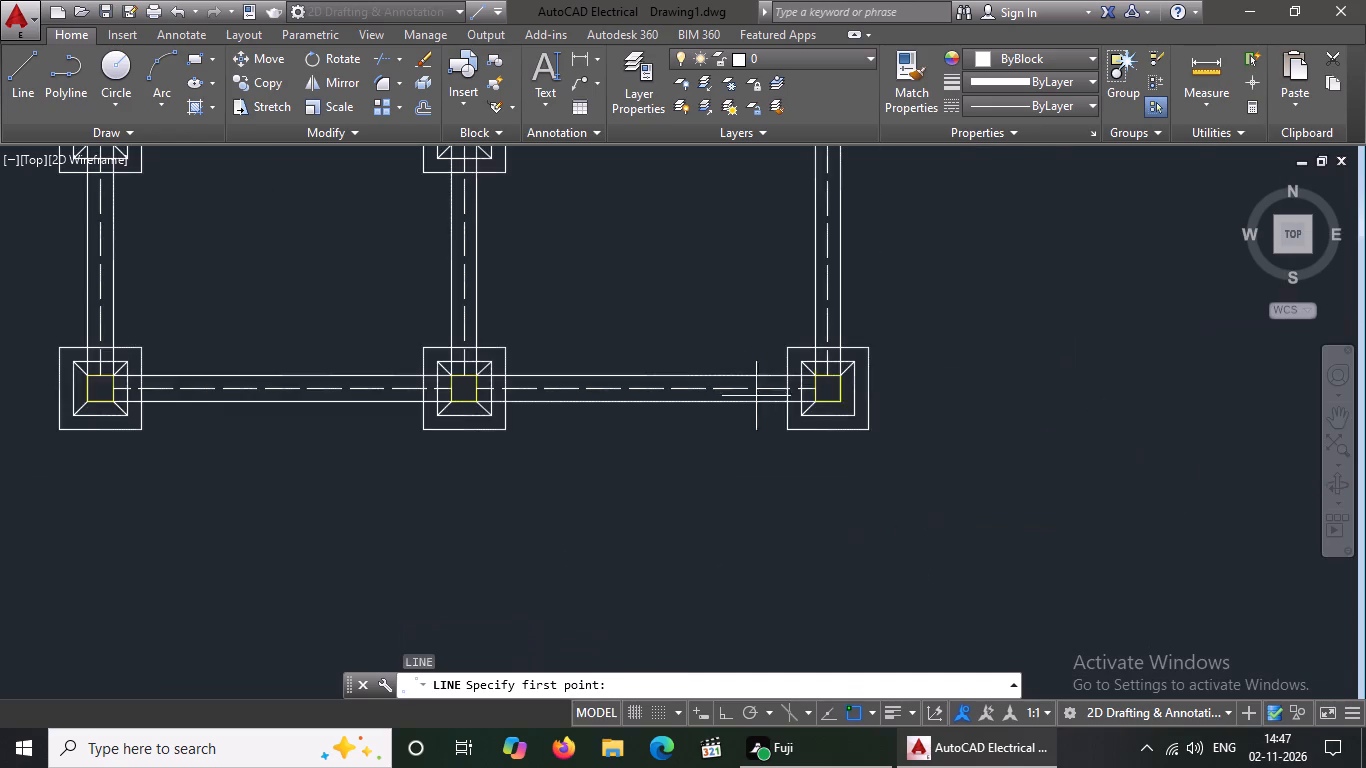
scroll(837, 403, up, 3)
drag(849, 385, 858, 397)
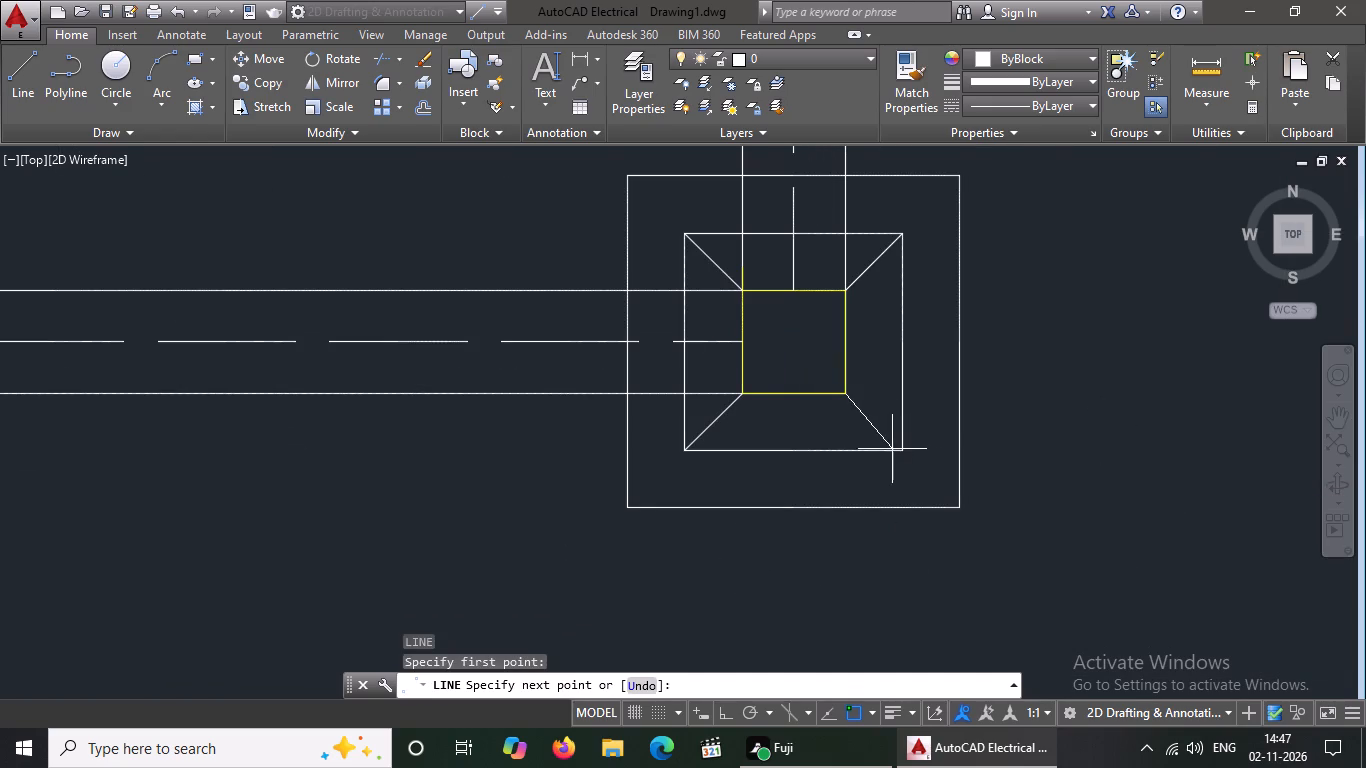
drag(907, 447, 950, 441)
key(Return)
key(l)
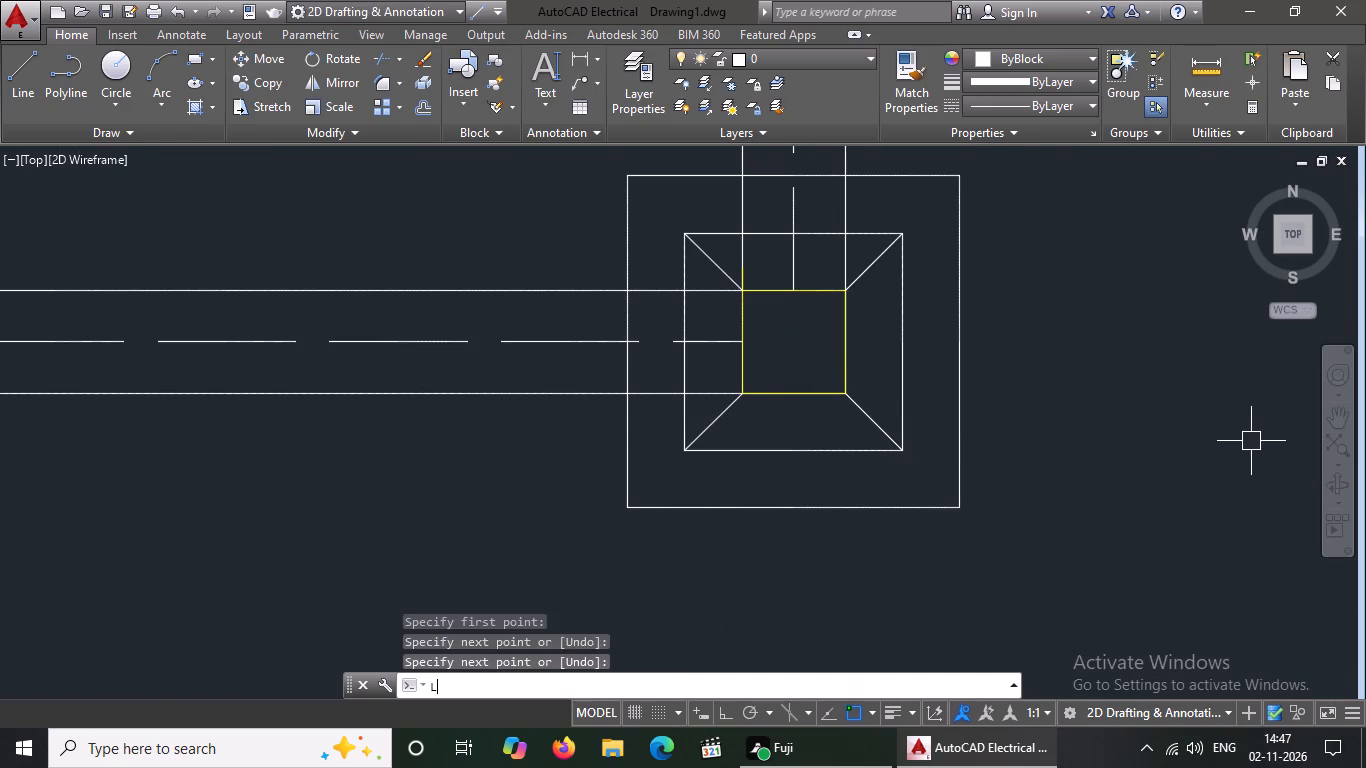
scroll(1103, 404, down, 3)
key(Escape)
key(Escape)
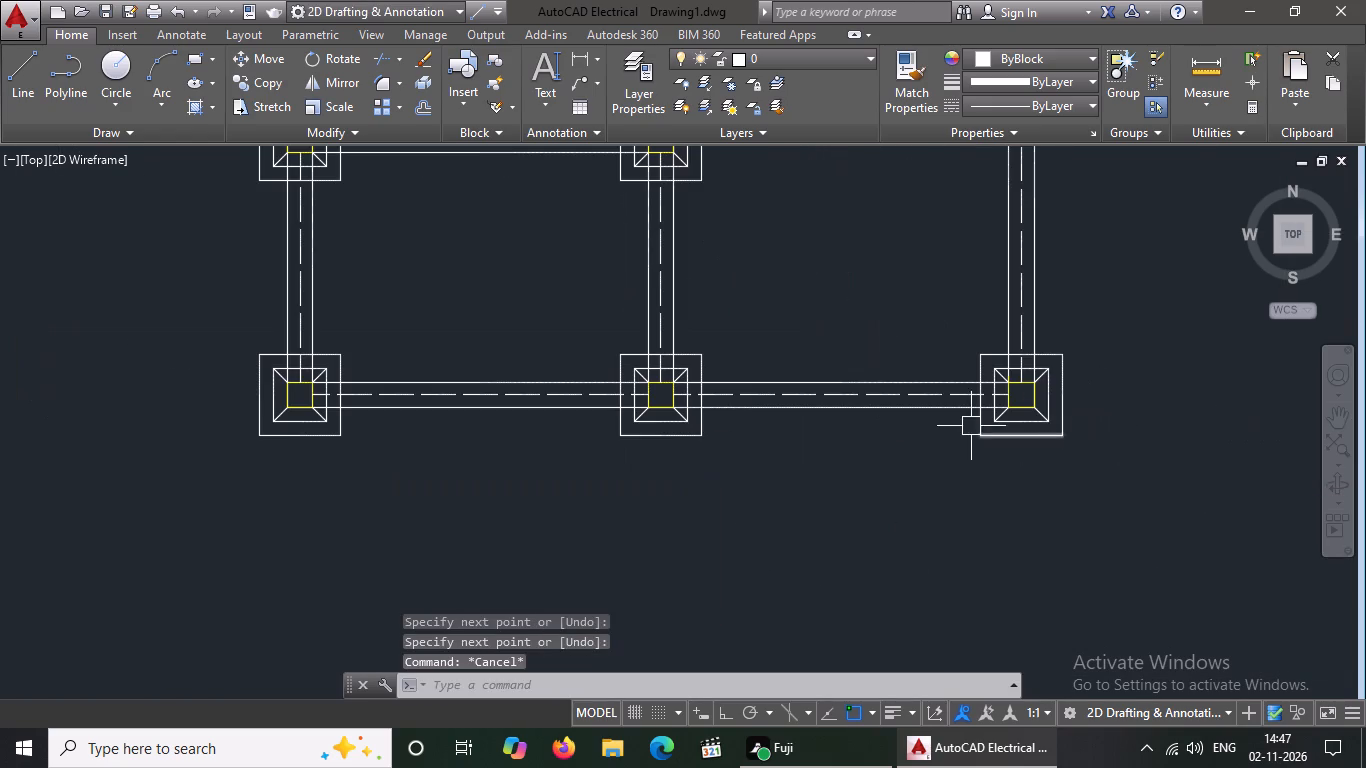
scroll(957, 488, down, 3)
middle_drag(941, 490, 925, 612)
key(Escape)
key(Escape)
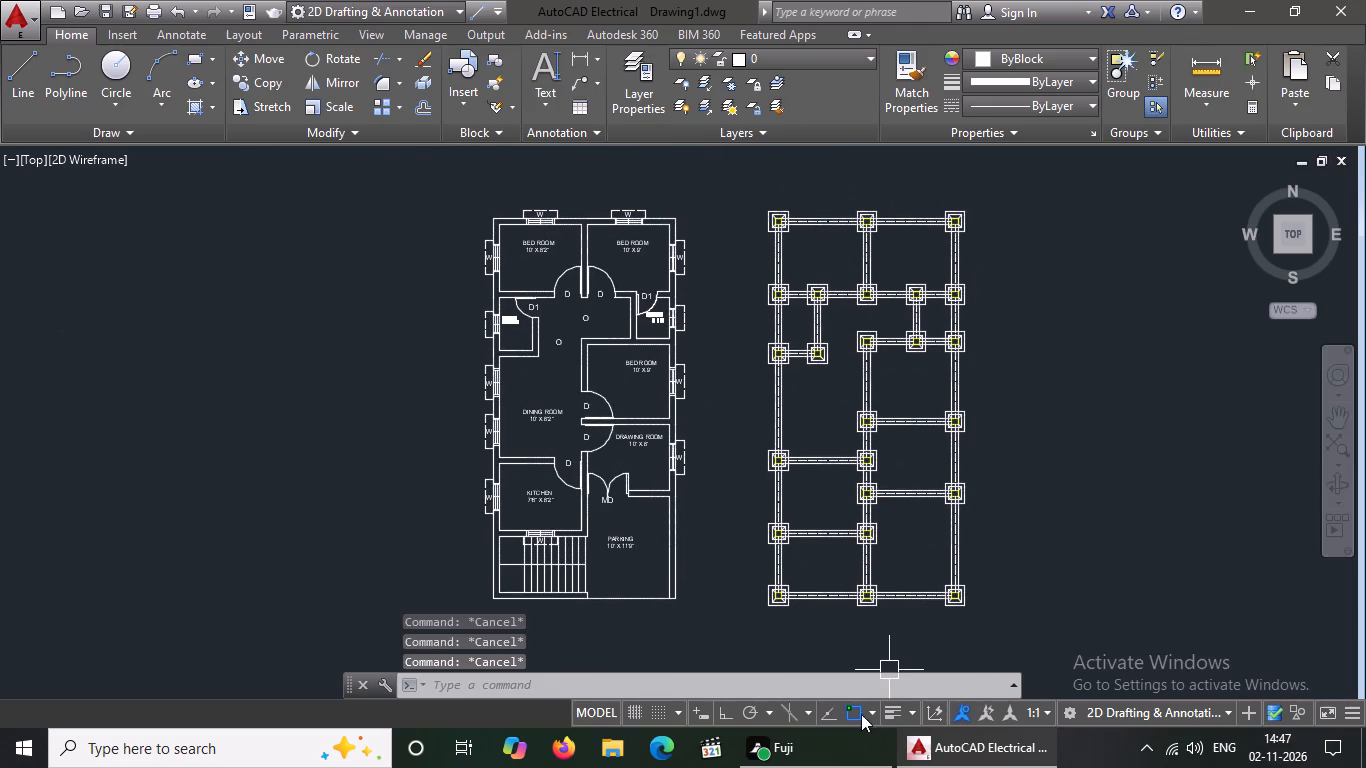
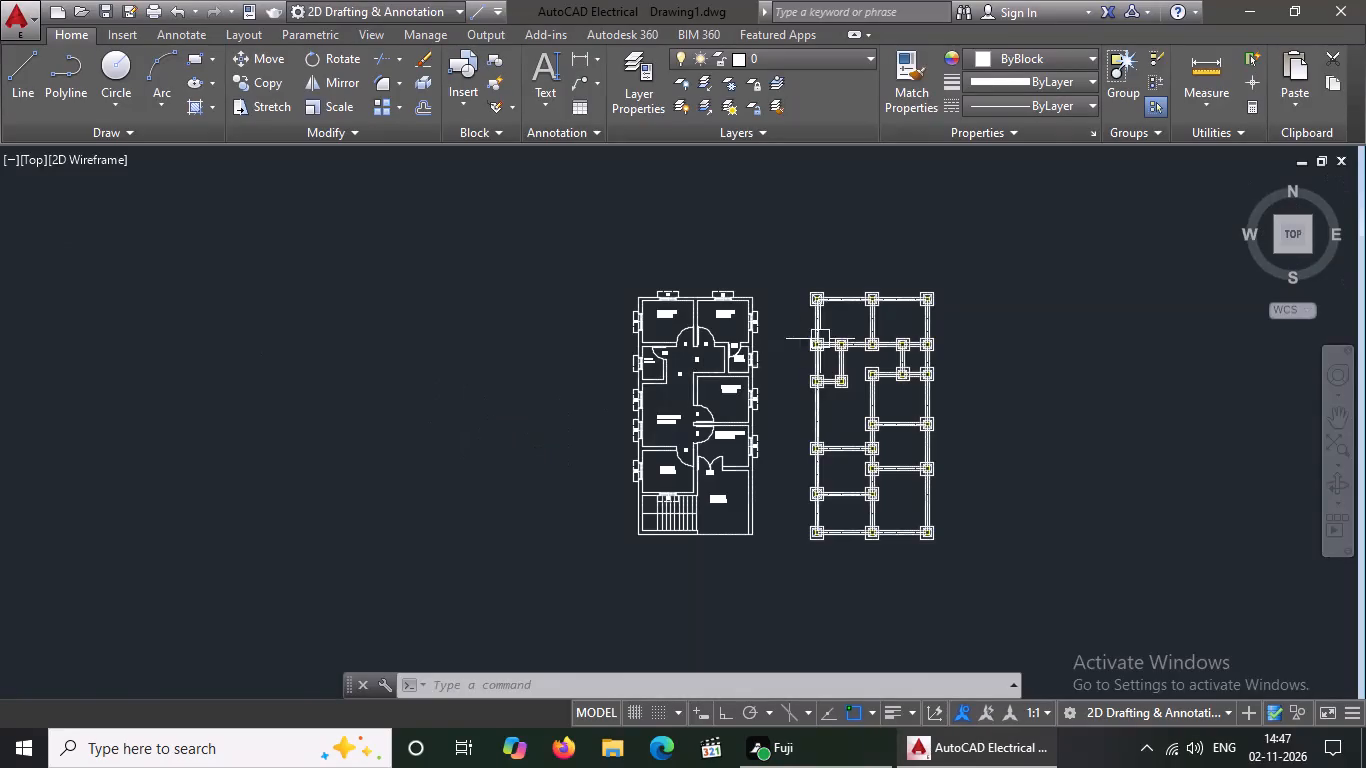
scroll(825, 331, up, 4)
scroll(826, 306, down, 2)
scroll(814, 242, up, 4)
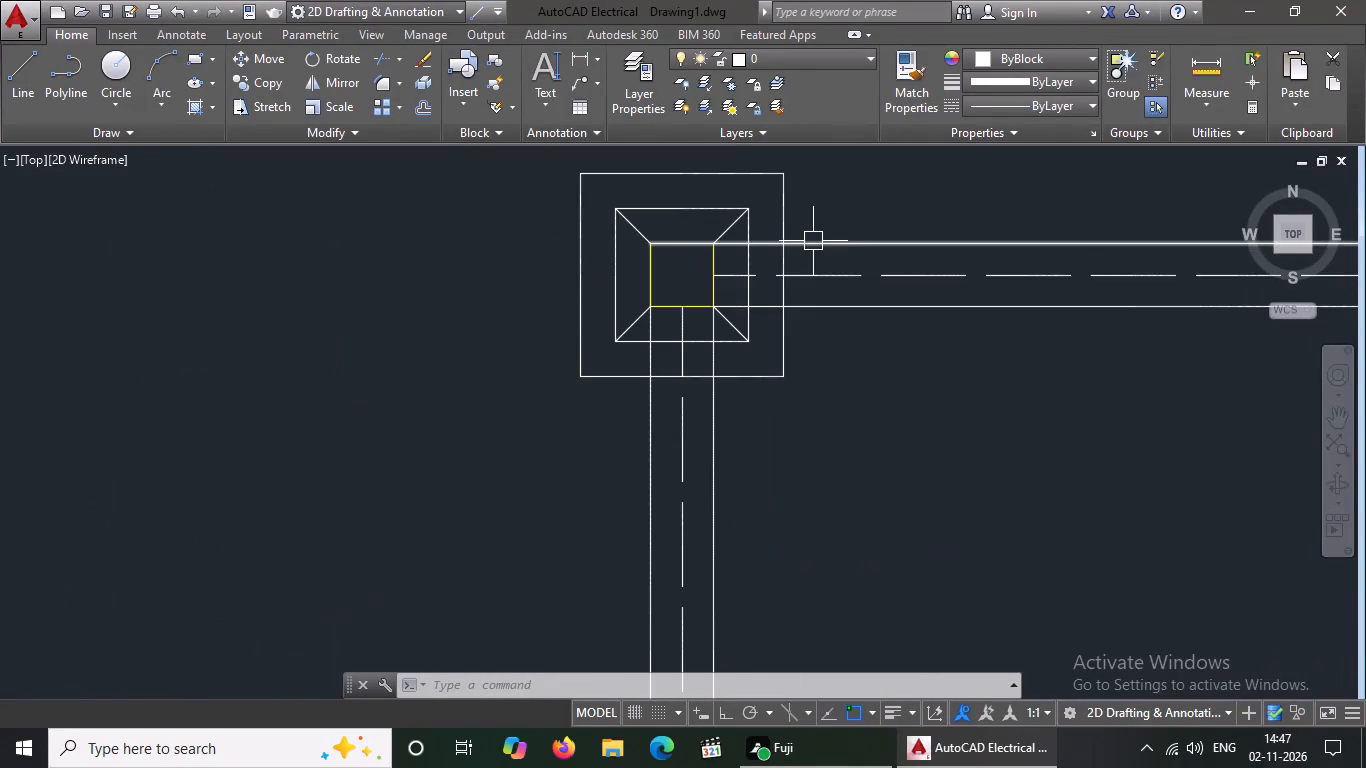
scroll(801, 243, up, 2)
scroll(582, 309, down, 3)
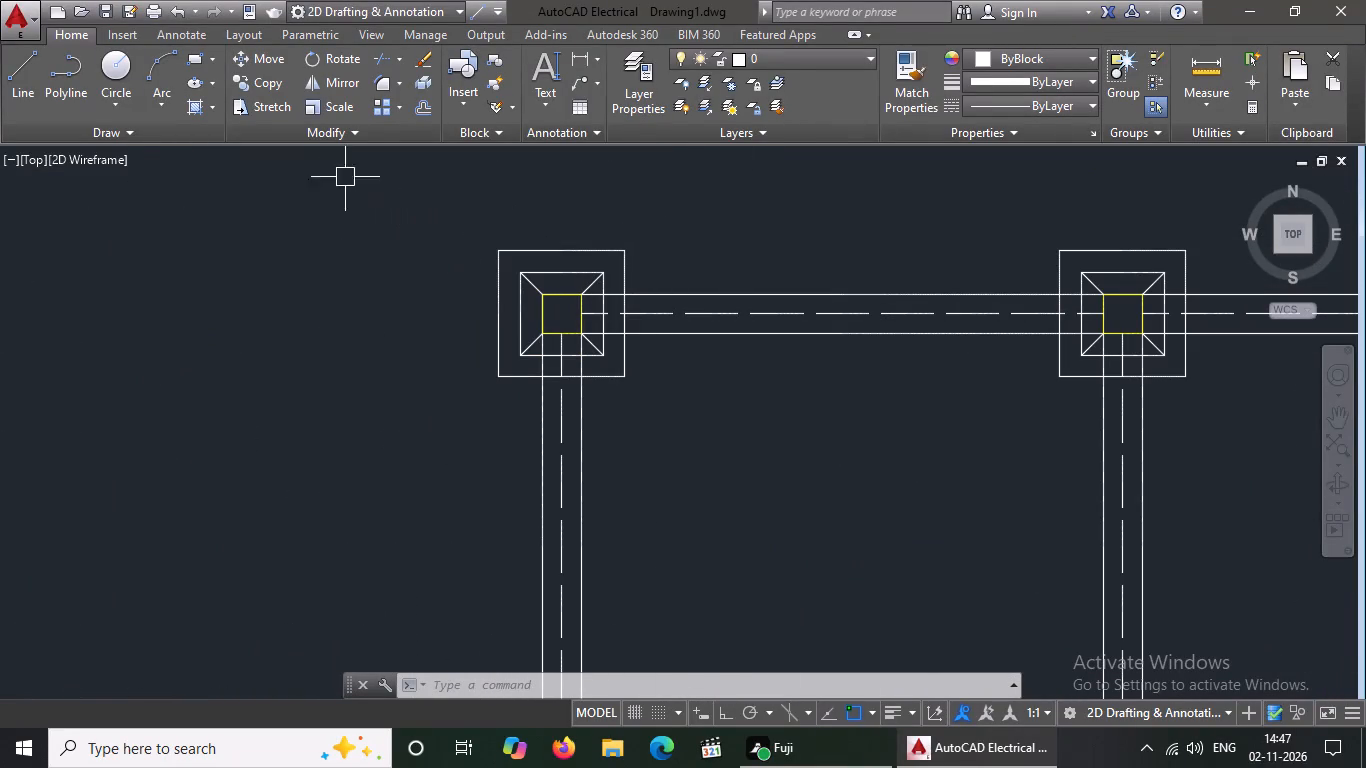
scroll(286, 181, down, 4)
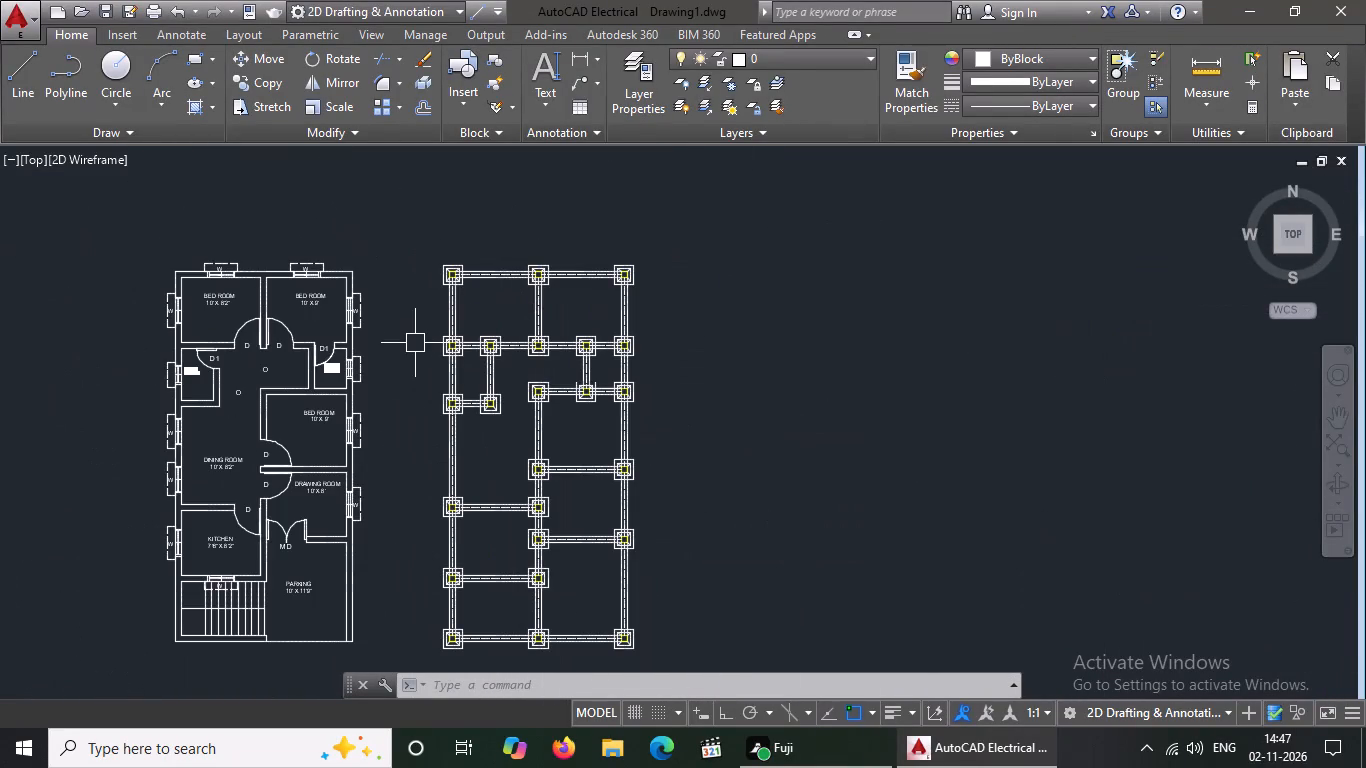
Save the drawing in the Documents folder under the file name 38 38.
key(ctrl+s)
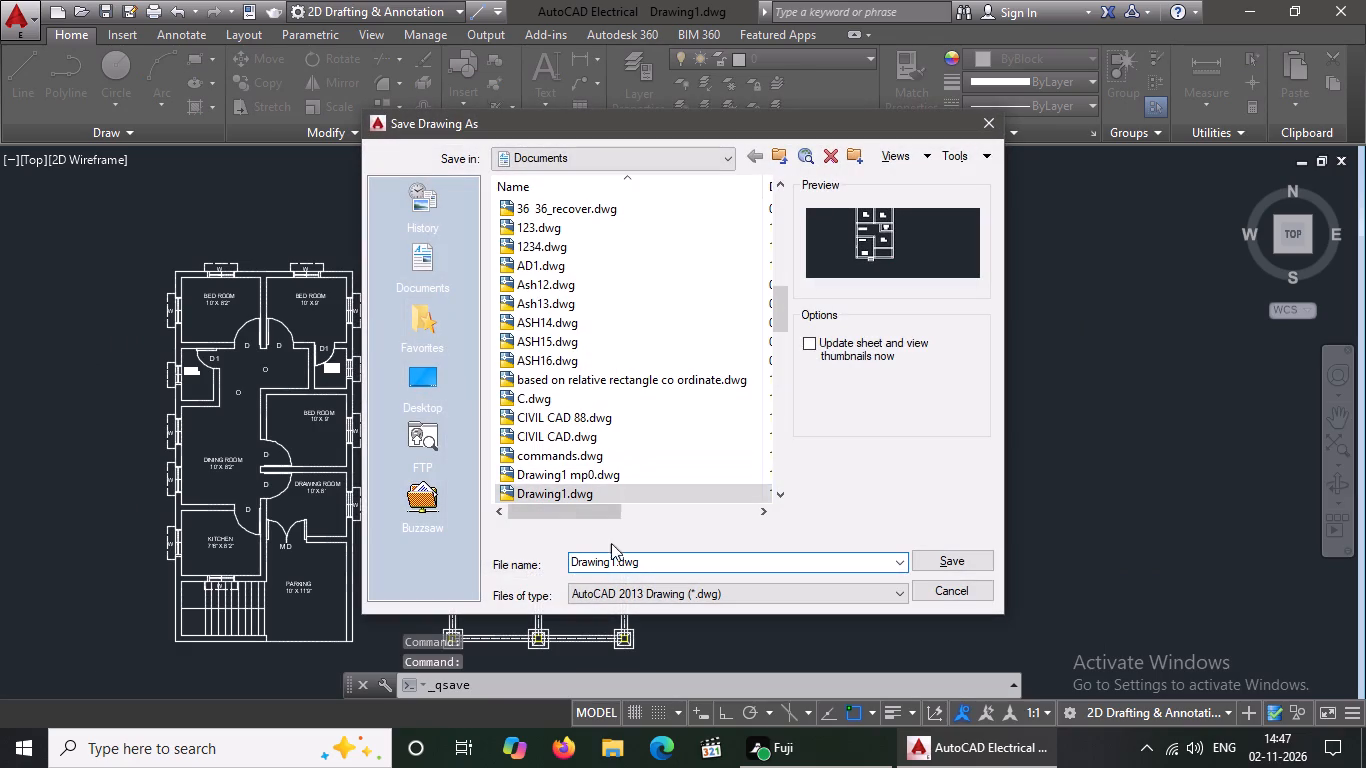
key(Delete)
key(Delete)
key(Delete)
key(Delete)
key(Delete)
key(Delete)
key(Delete)
key(Delete)
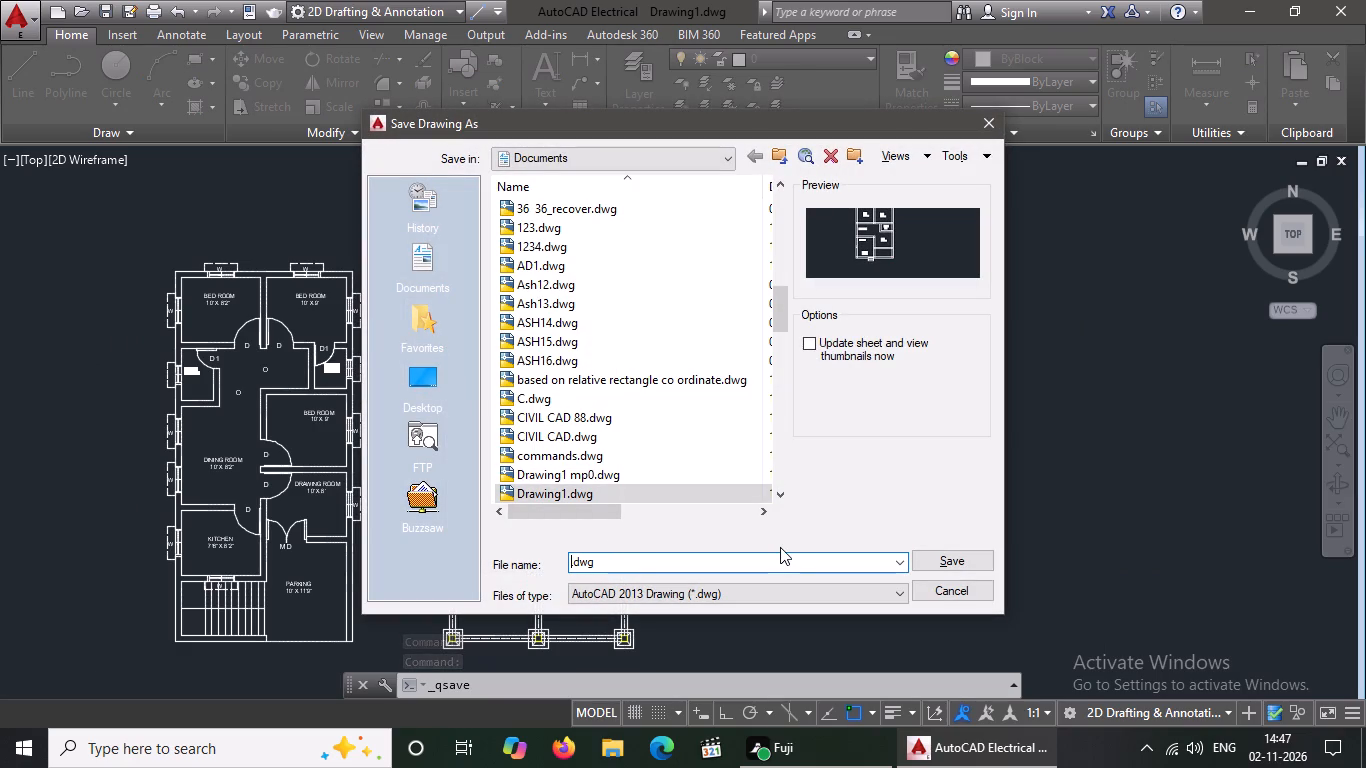
text(38 38)
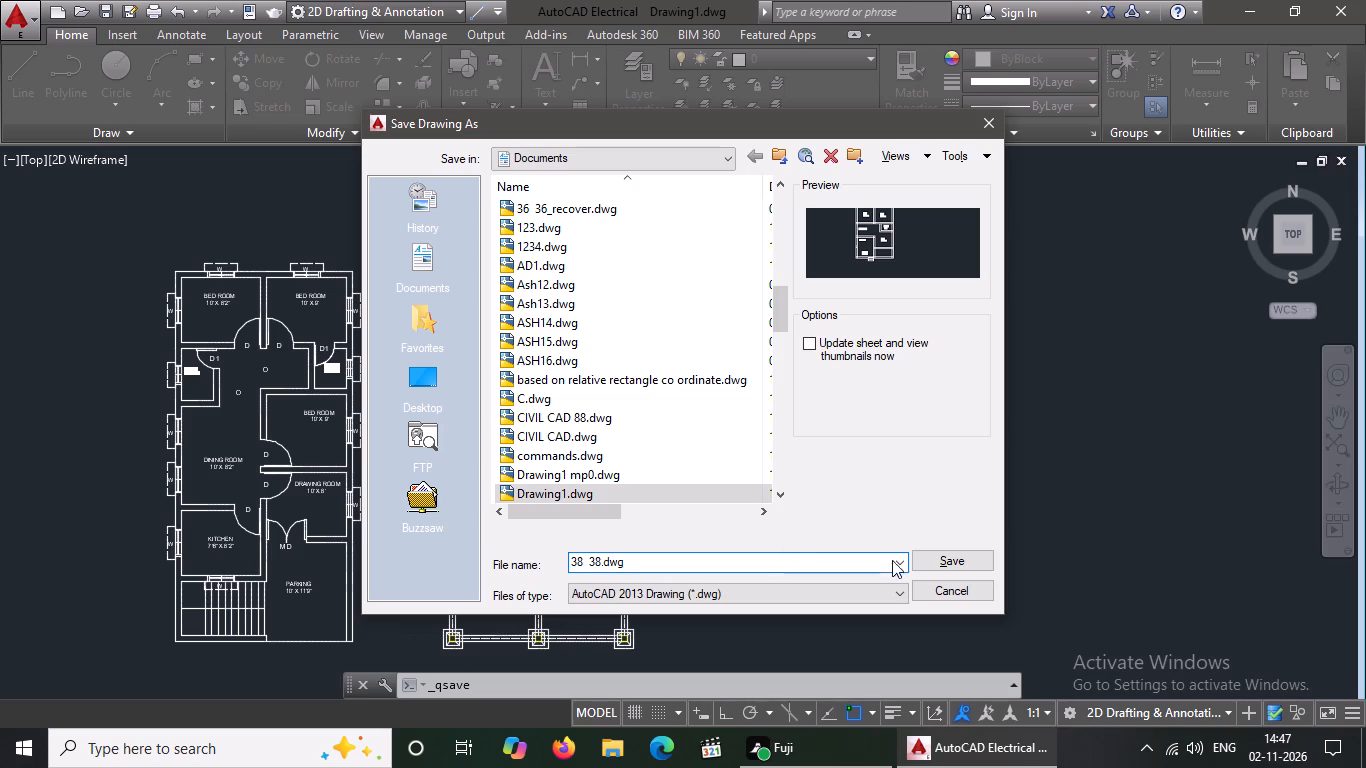
click(938, 561)
Hatch the three column squares in the foundation plan's northernmost row with the SOLID pattern.
scroll(530, 442, down, 1)
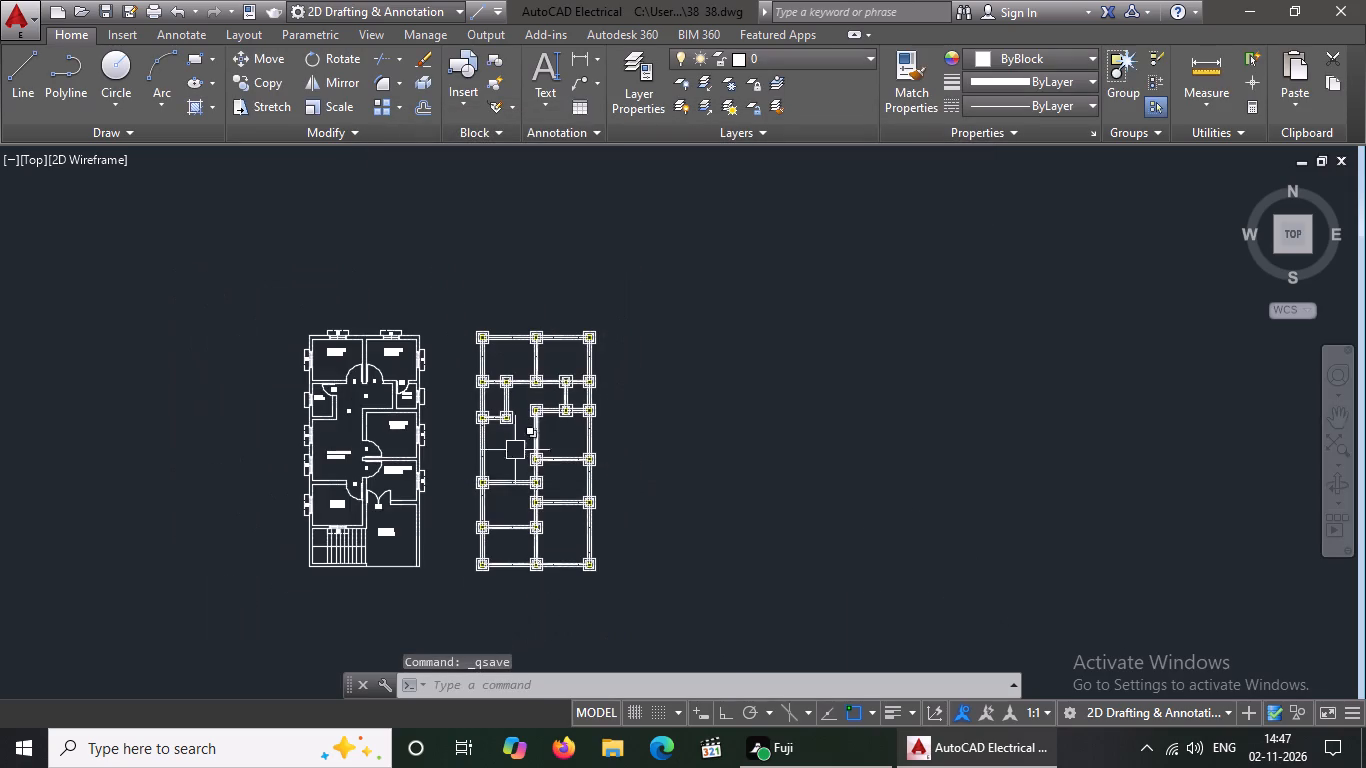
scroll(244, 571, up, 1)
scroll(643, 538, up, 1)
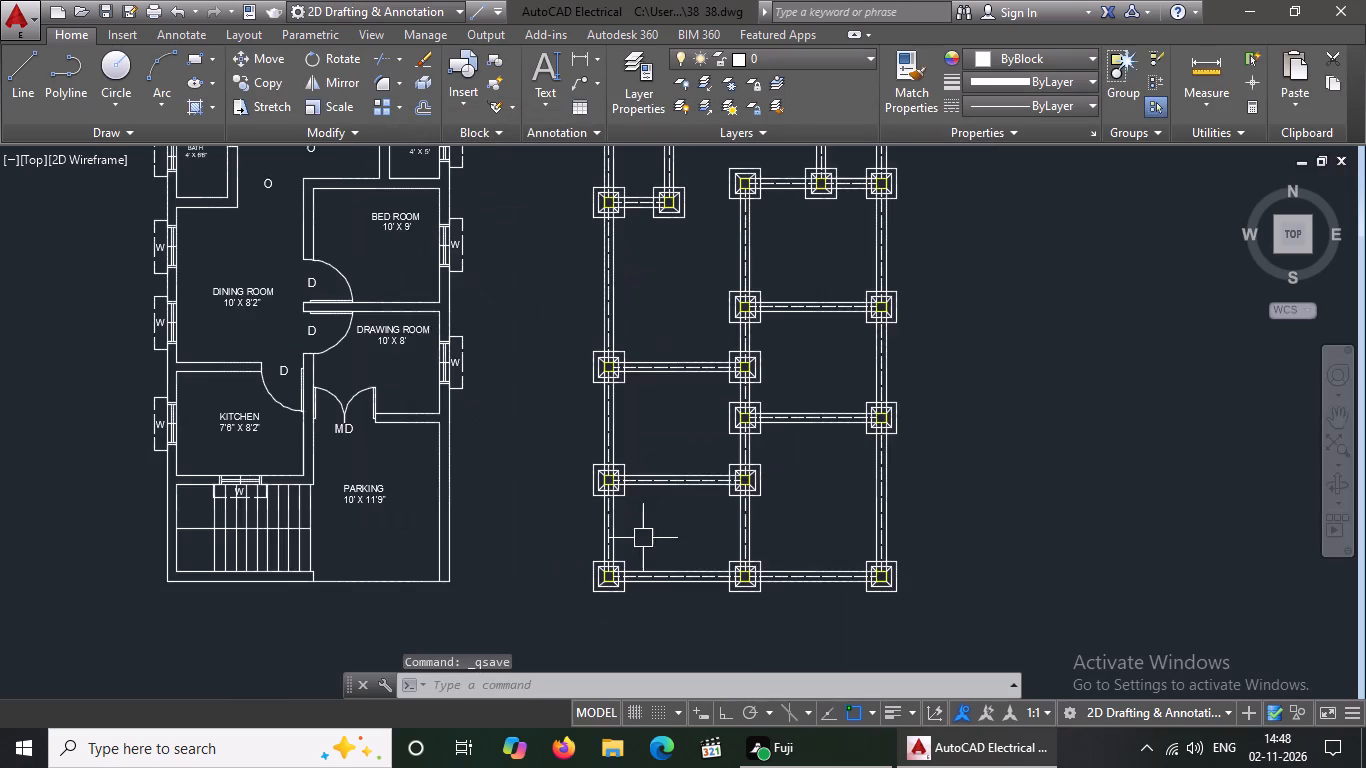
scroll(643, 537, down, 1)
scroll(645, 157, up, 1)
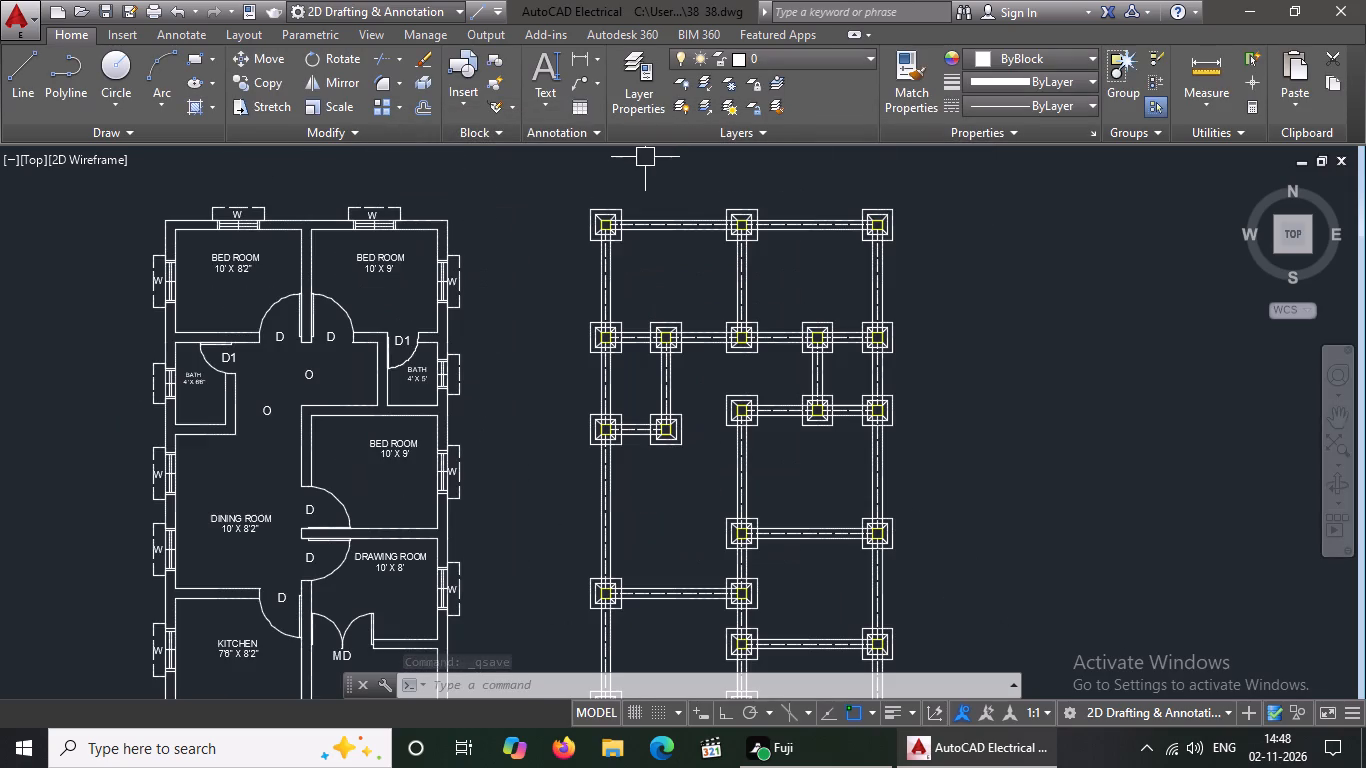
click(211, 106)
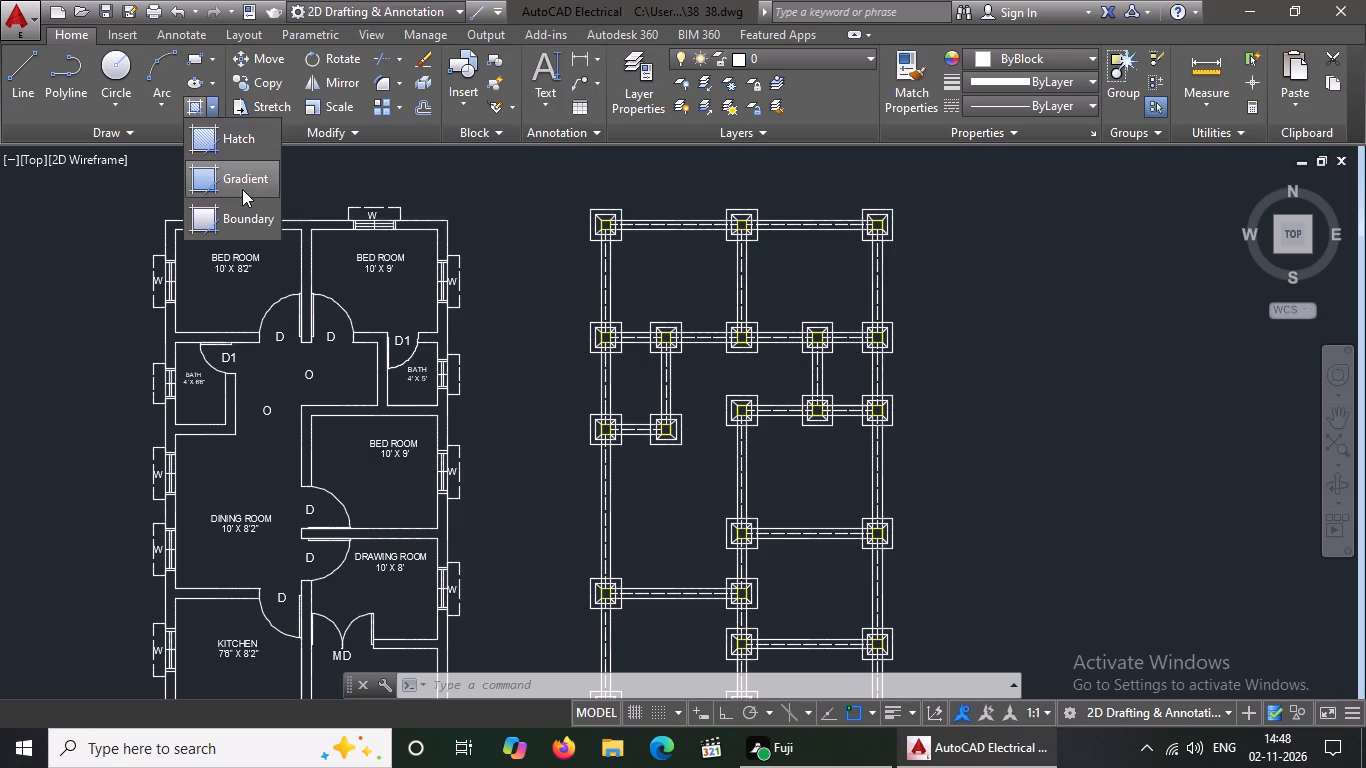
click(253, 140)
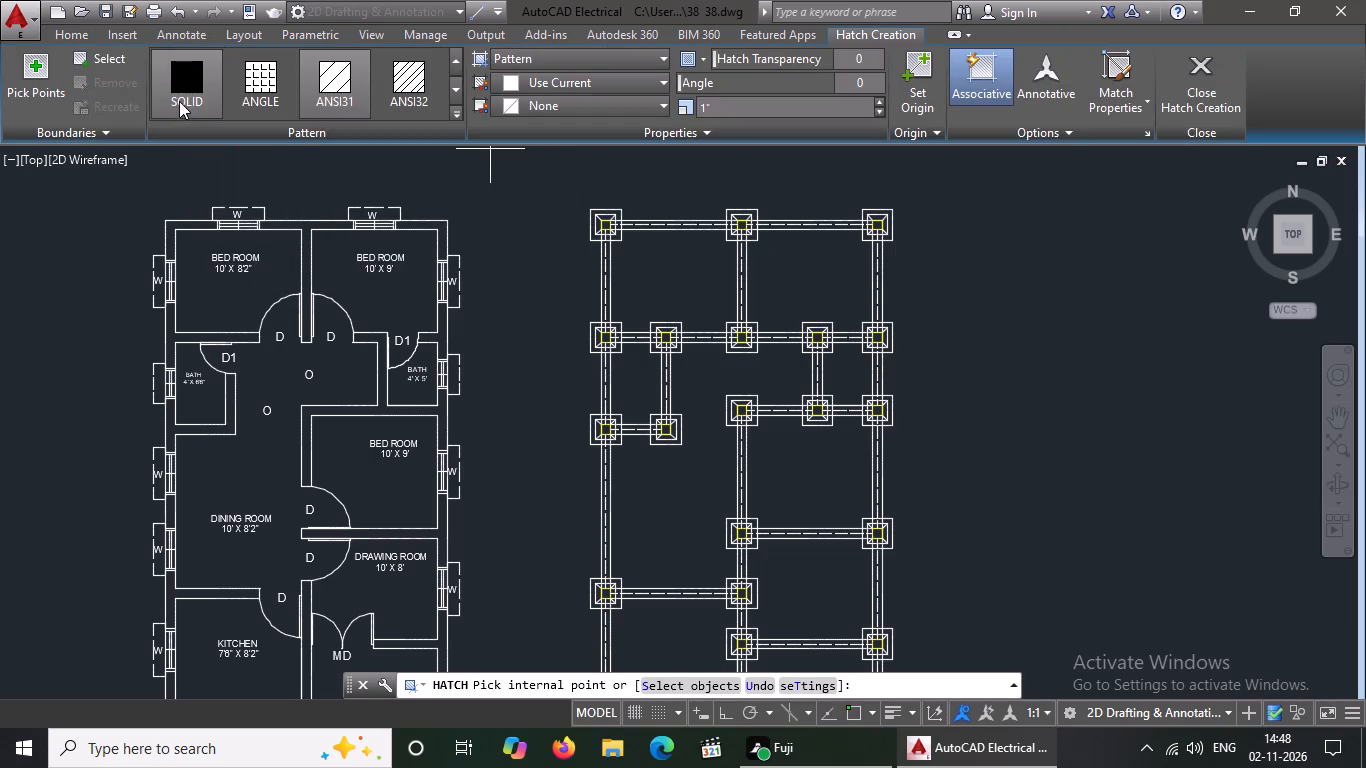
click(178, 86)
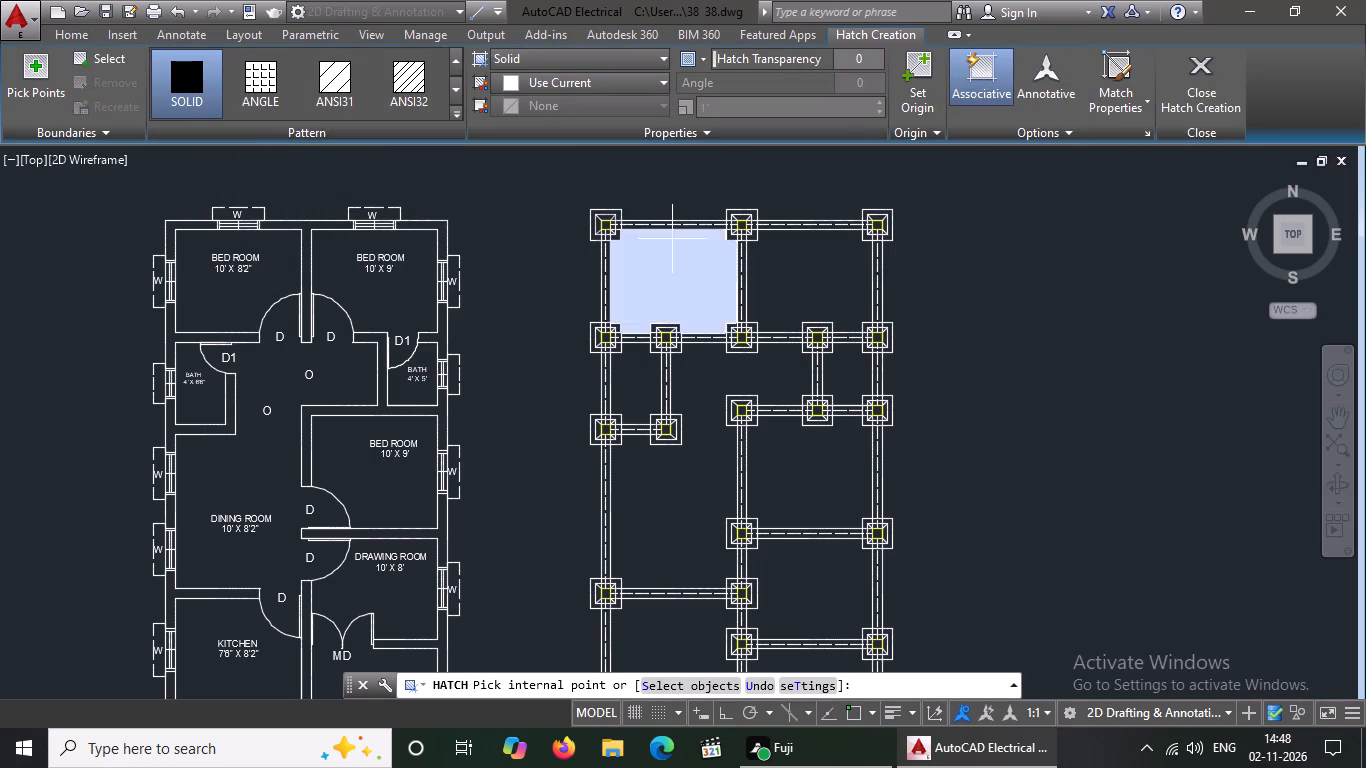
scroll(621, 233, up, 4)
scroll(506, 186, up, 2)
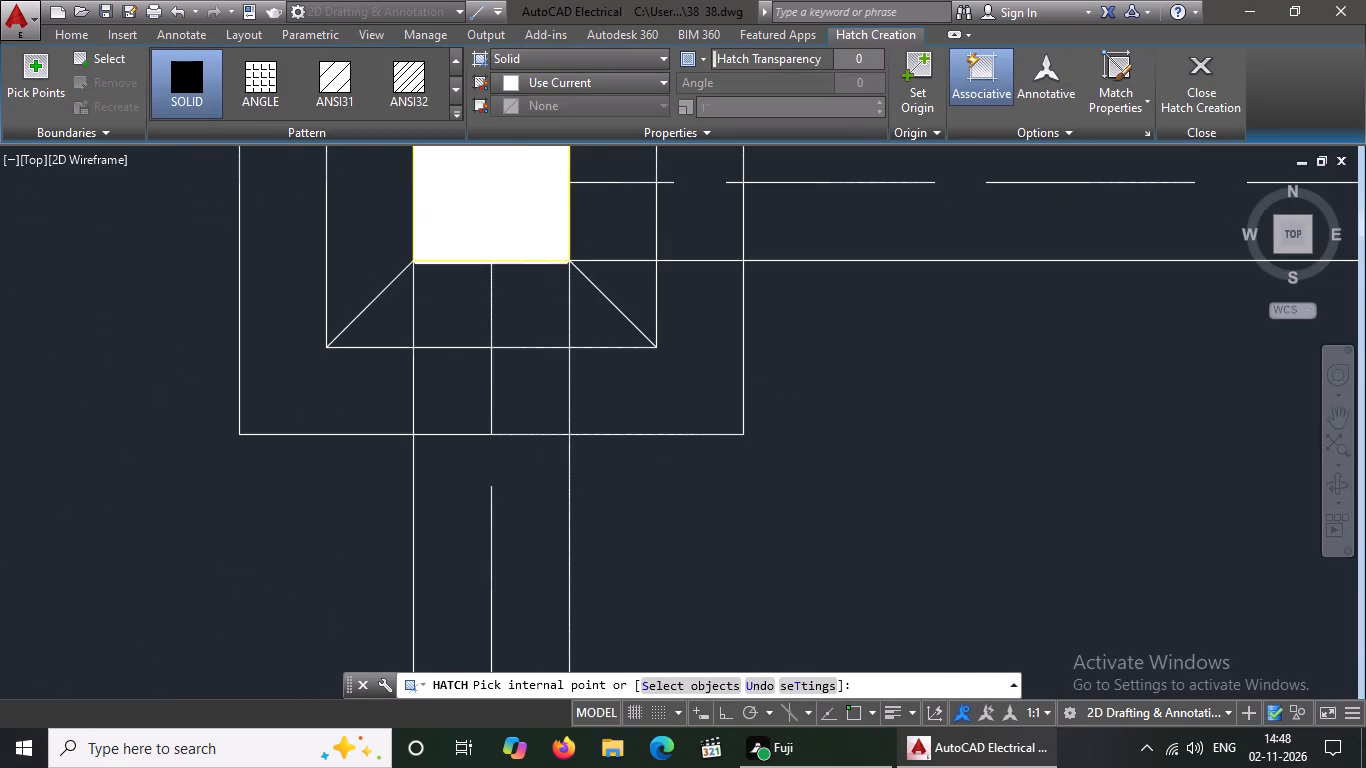
click(489, 185)
scroll(489, 220, down, 3)
scroll(606, 237, down, 3)
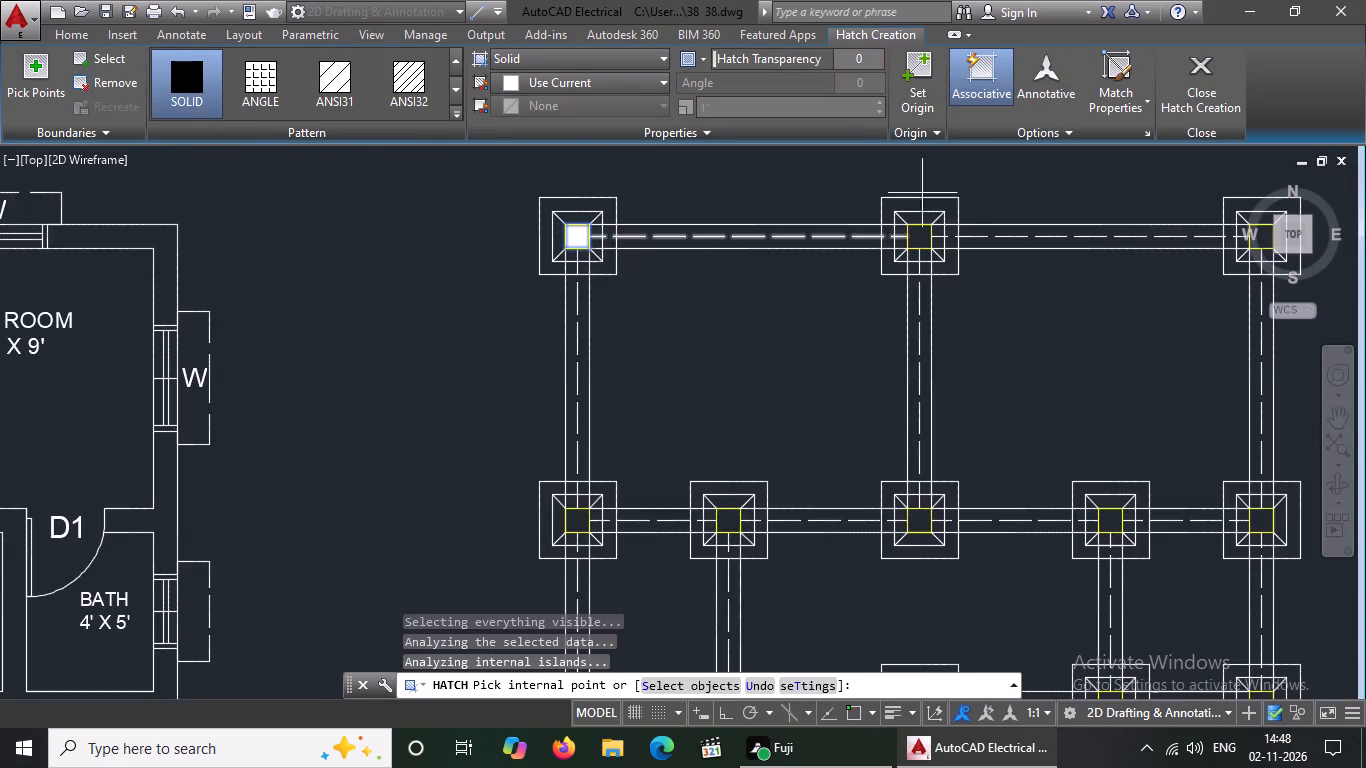
scroll(977, 190, up, 2)
click(831, 311)
scroll(756, 304, down, 2)
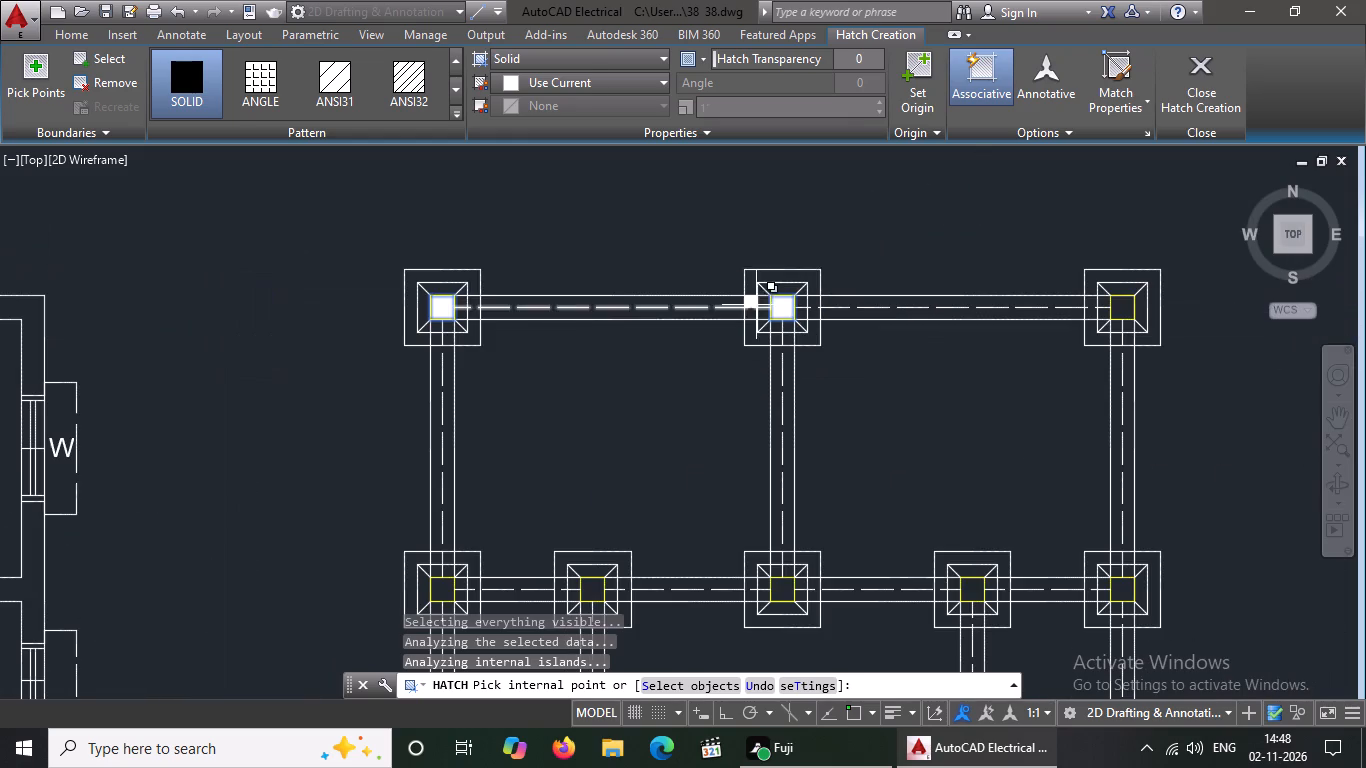
scroll(1209, 328, up, 3)
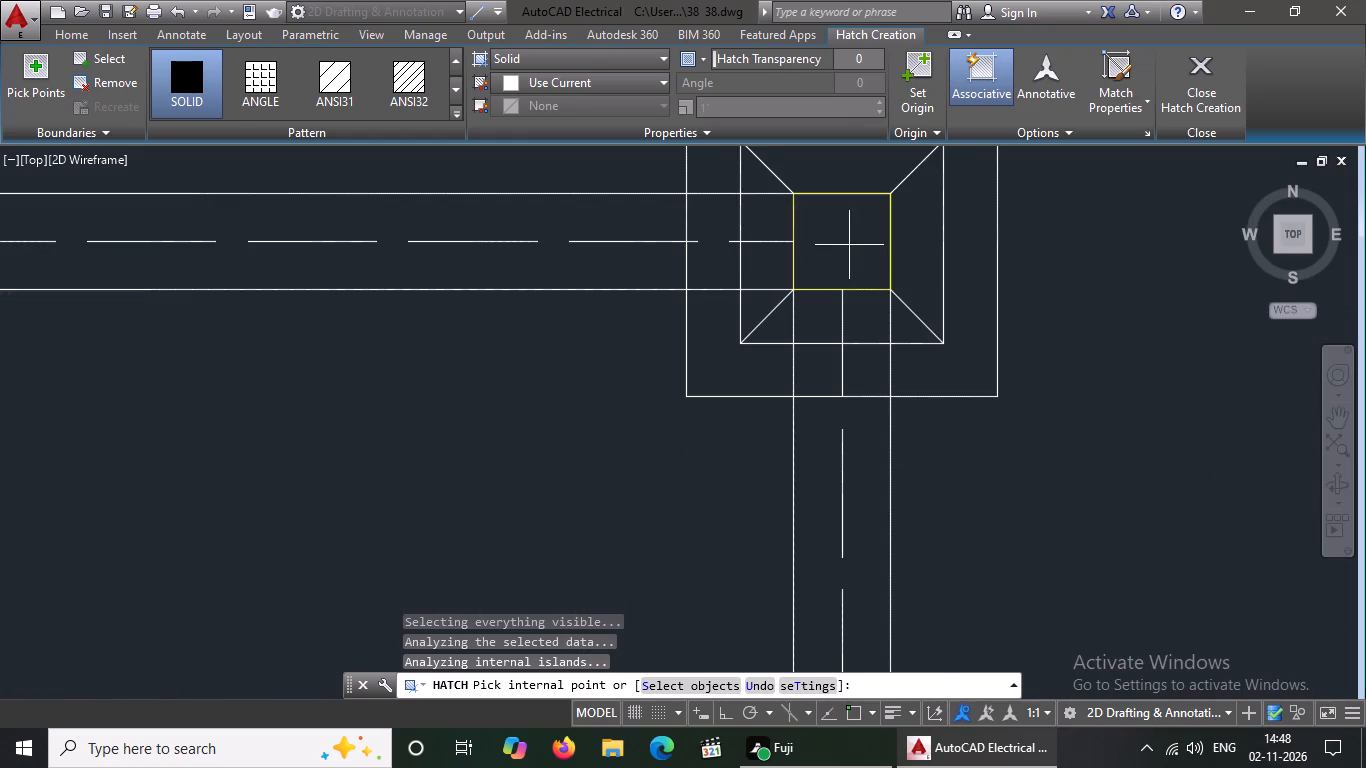
click(849, 245)
Fill the three westernmost column squares of the five-footing row with solid hatch, continuing the same hatch.
scroll(824, 254, down, 5)
scroll(419, 455, up, 2)
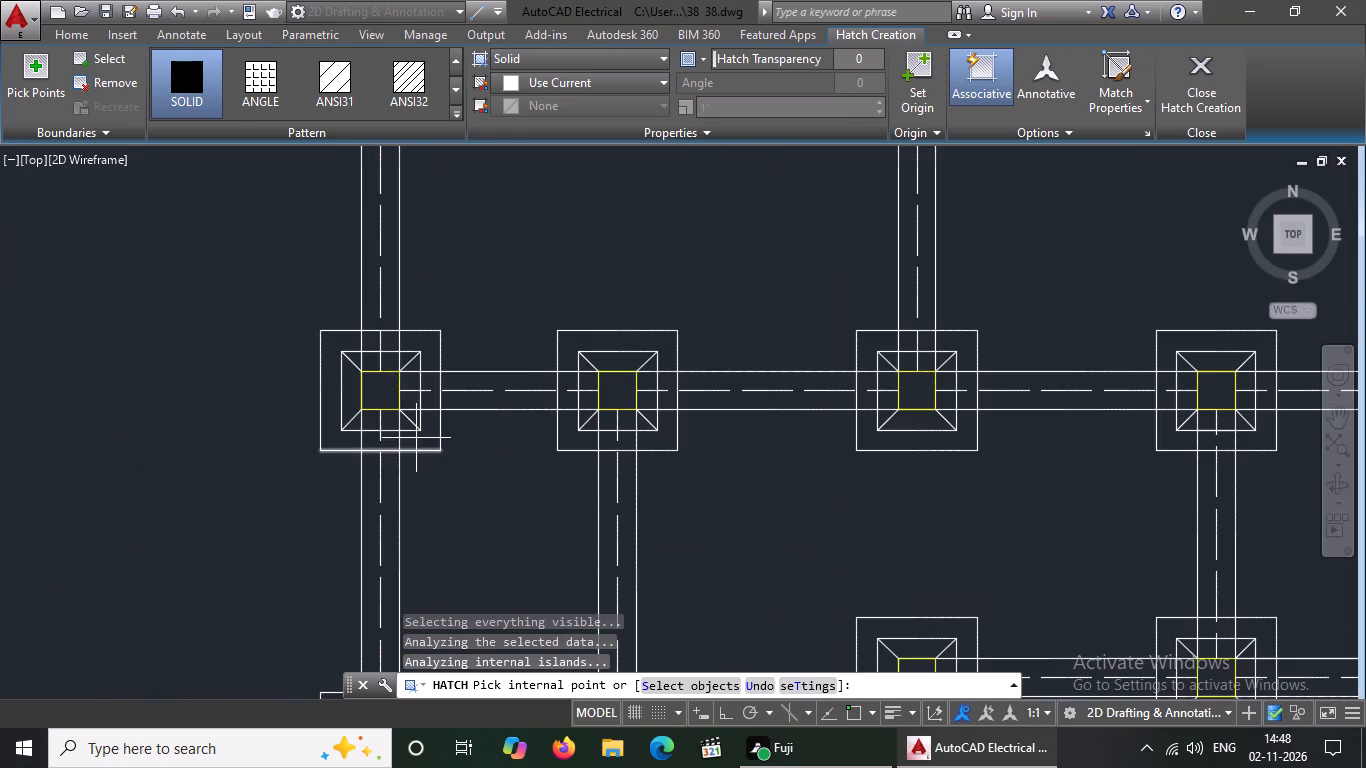
scroll(388, 387, up, 2)
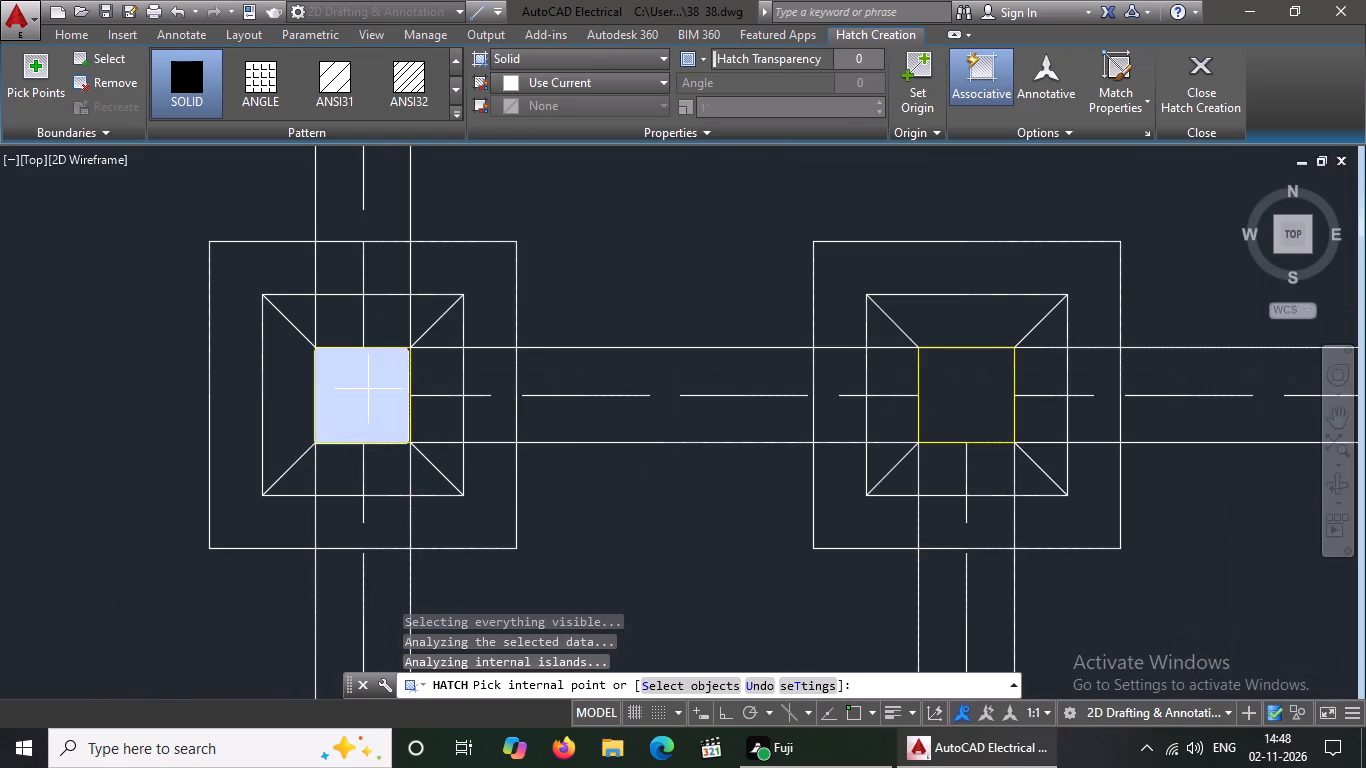
click(368, 389)
scroll(372, 390, down, 2)
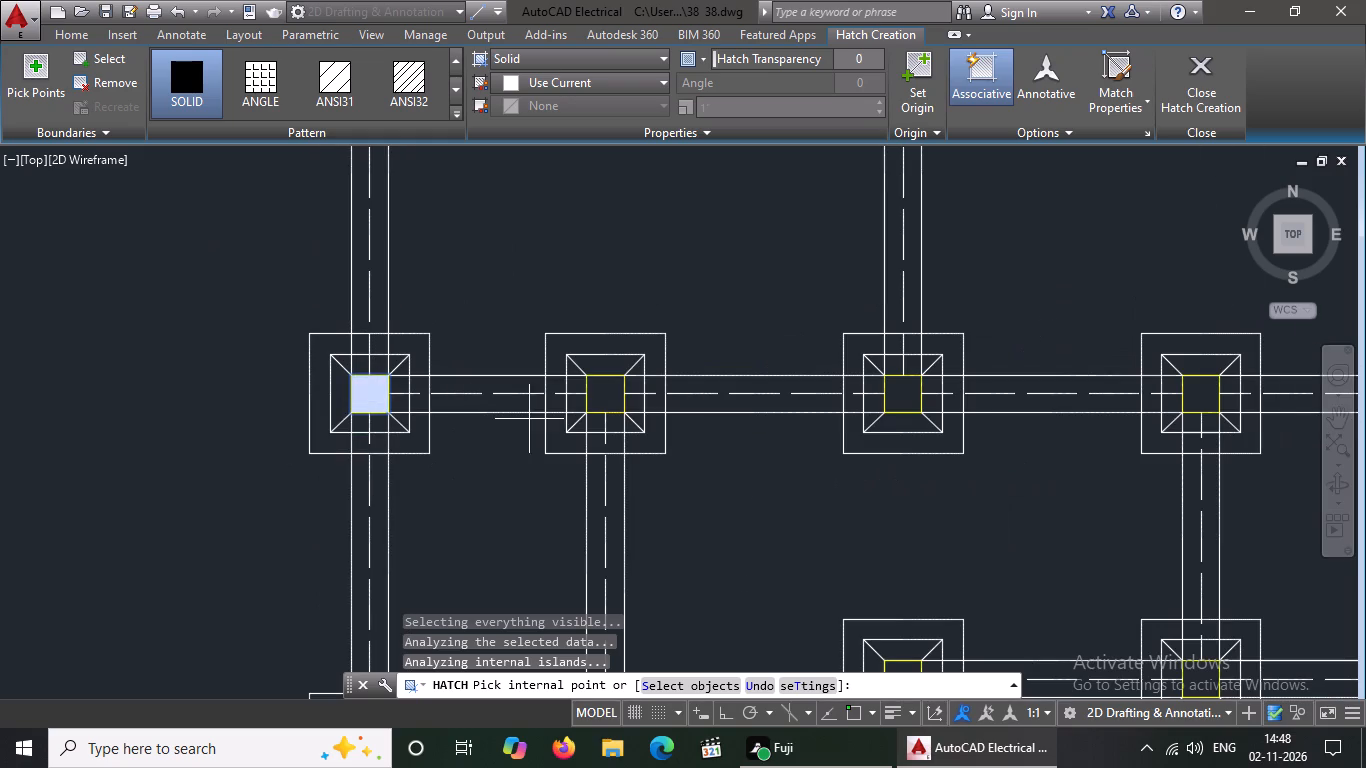
scroll(607, 396, up, 2)
click(607, 396)
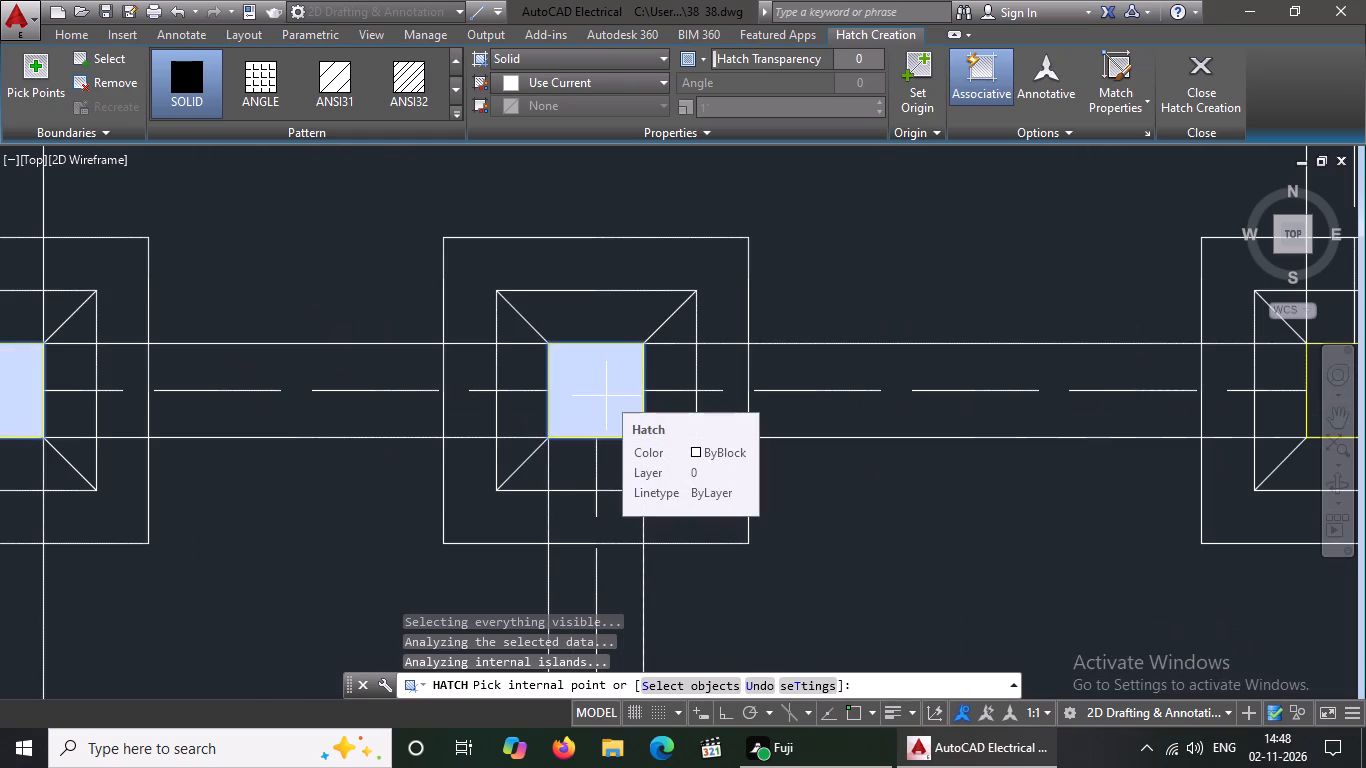
scroll(556, 389, down, 2)
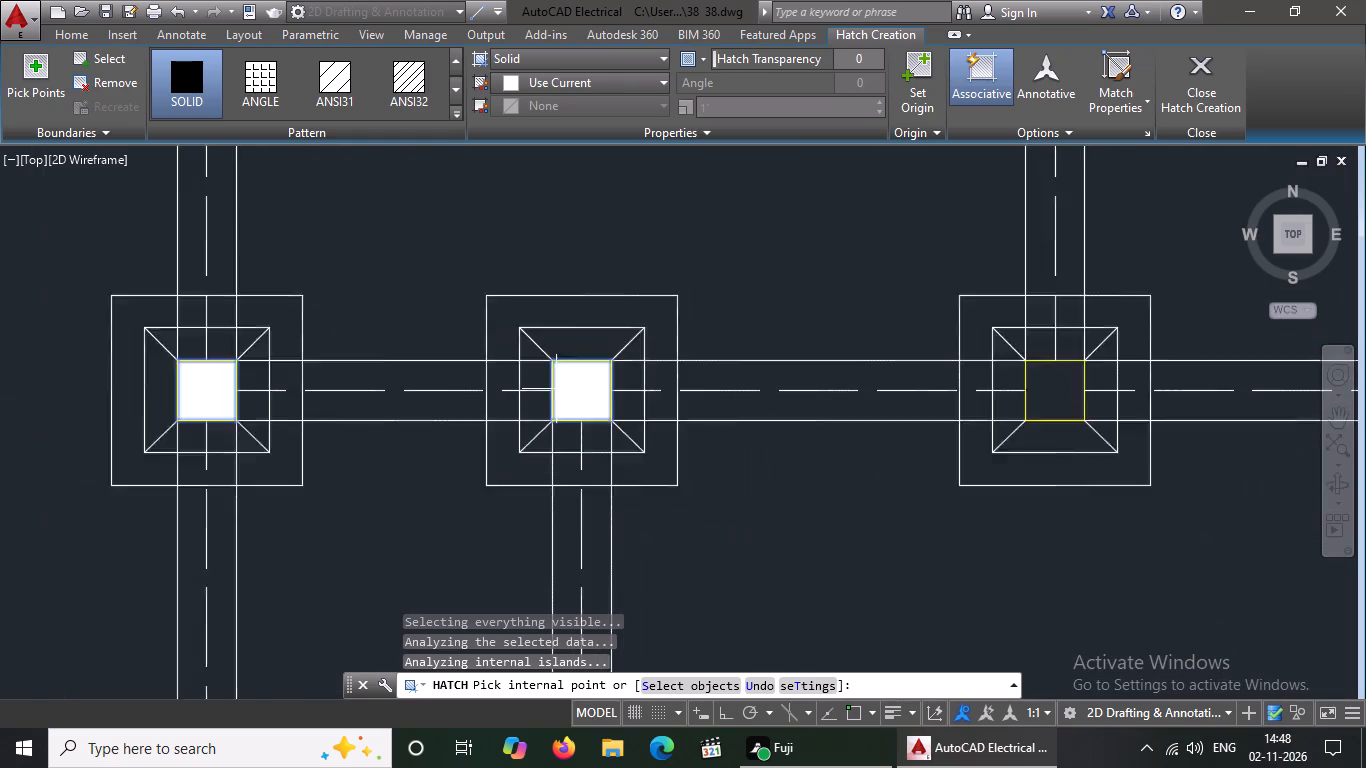
scroll(556, 389, down, 1)
scroll(744, 375, up, 3)
click(759, 424)
Fill the two easternmost column squares of the five-footing row with solid hatch.
scroll(759, 424, down, 2)
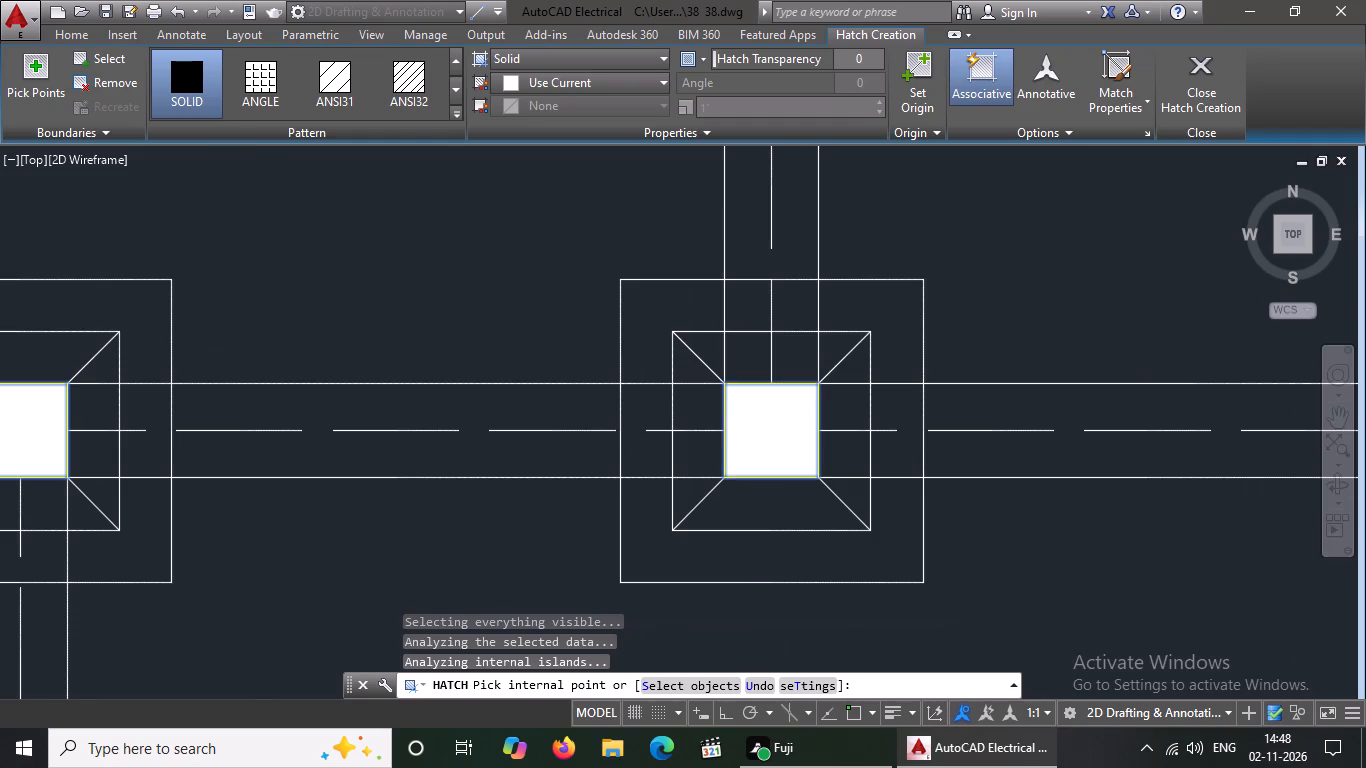
scroll(757, 429, down, 1)
scroll(971, 453, up, 3)
click(836, 433)
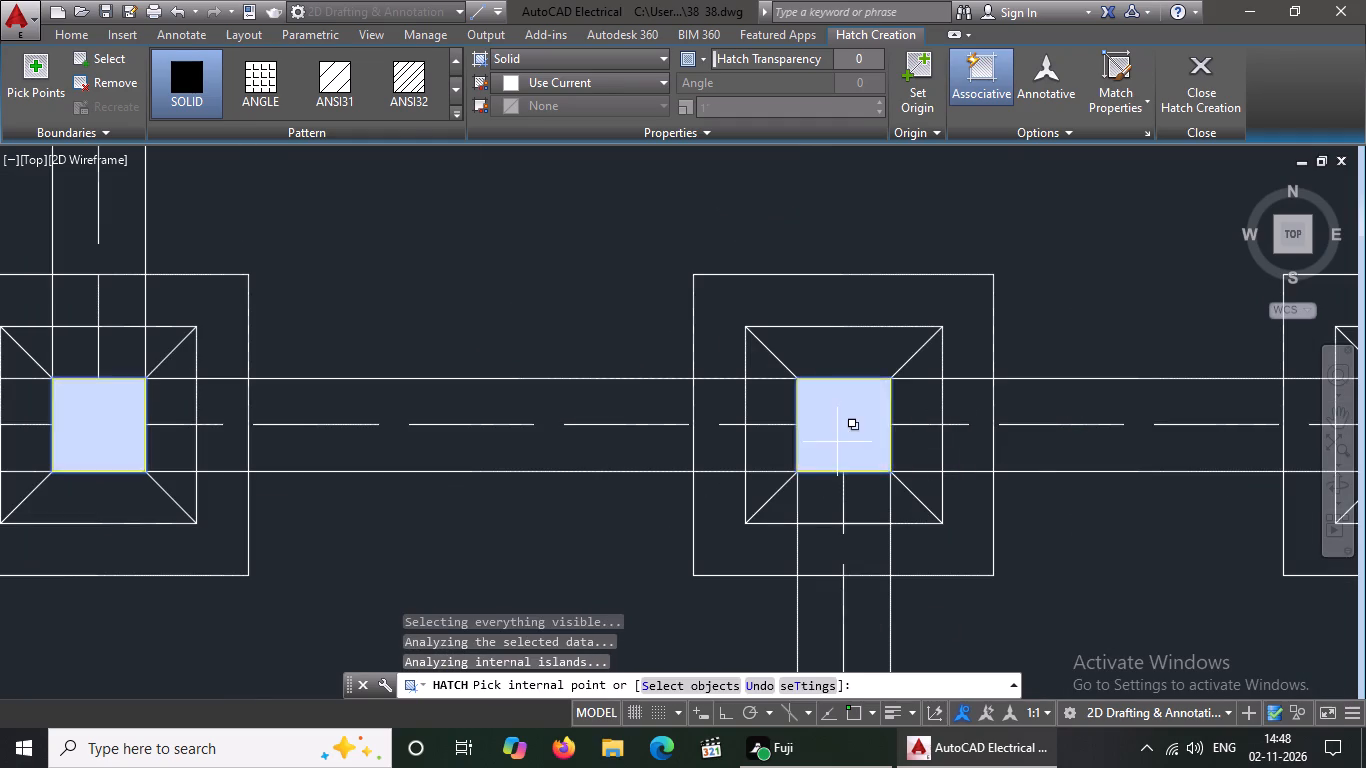
scroll(842, 467, down, 4)
scroll(947, 514, up, 6)
click(868, 417)
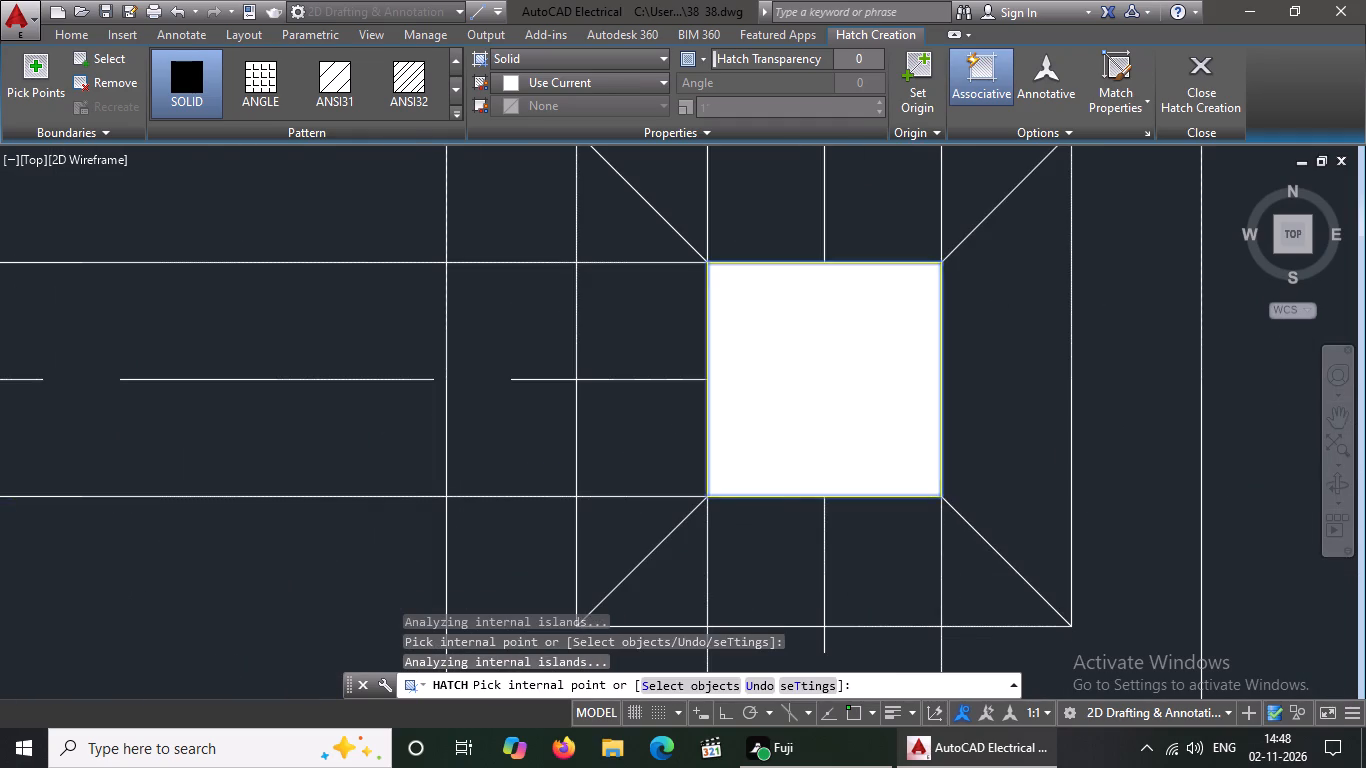
Fill the three column squares in the short eastern row just south of the five-footing row with solid hatch.
scroll(842, 339, down, 7)
scroll(723, 426, up, 5)
click(633, 402)
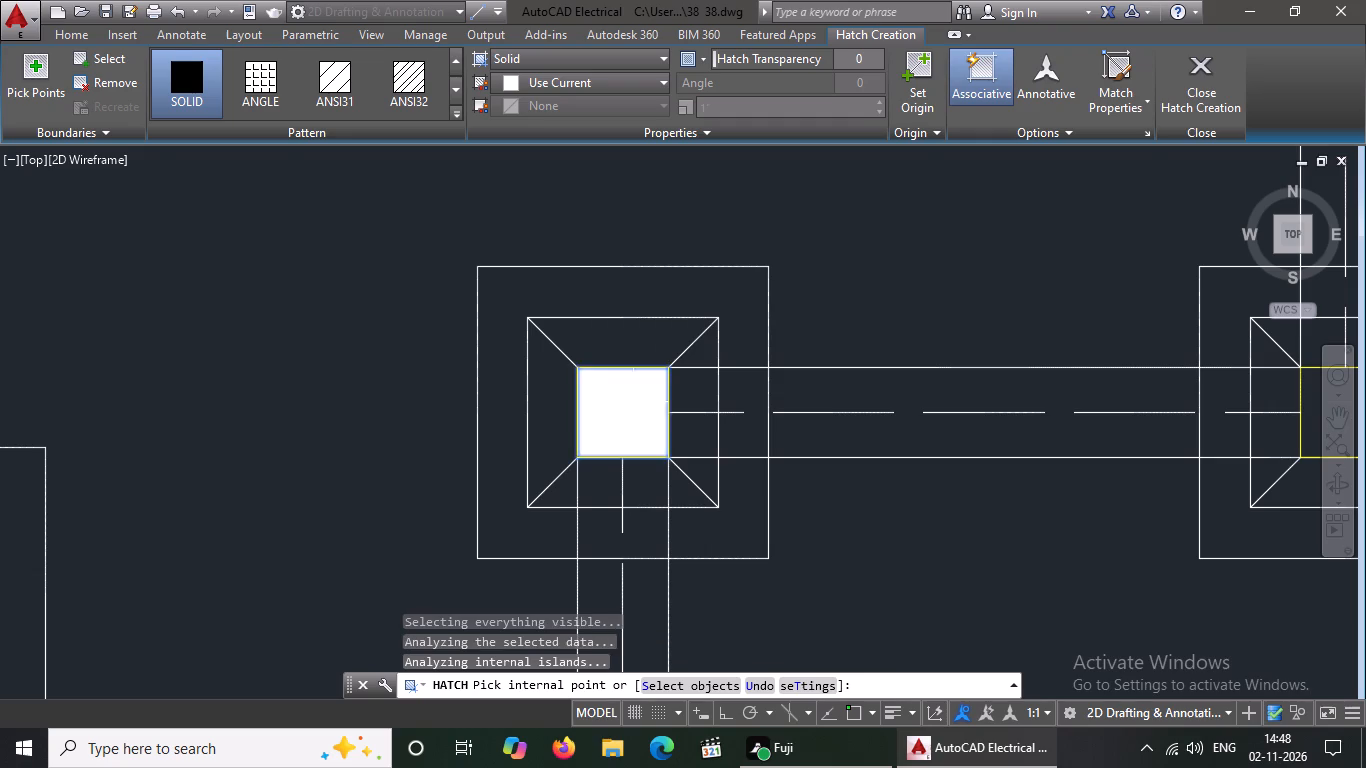
scroll(628, 402, down, 3)
scroll(822, 408, up, 4)
click(706, 398)
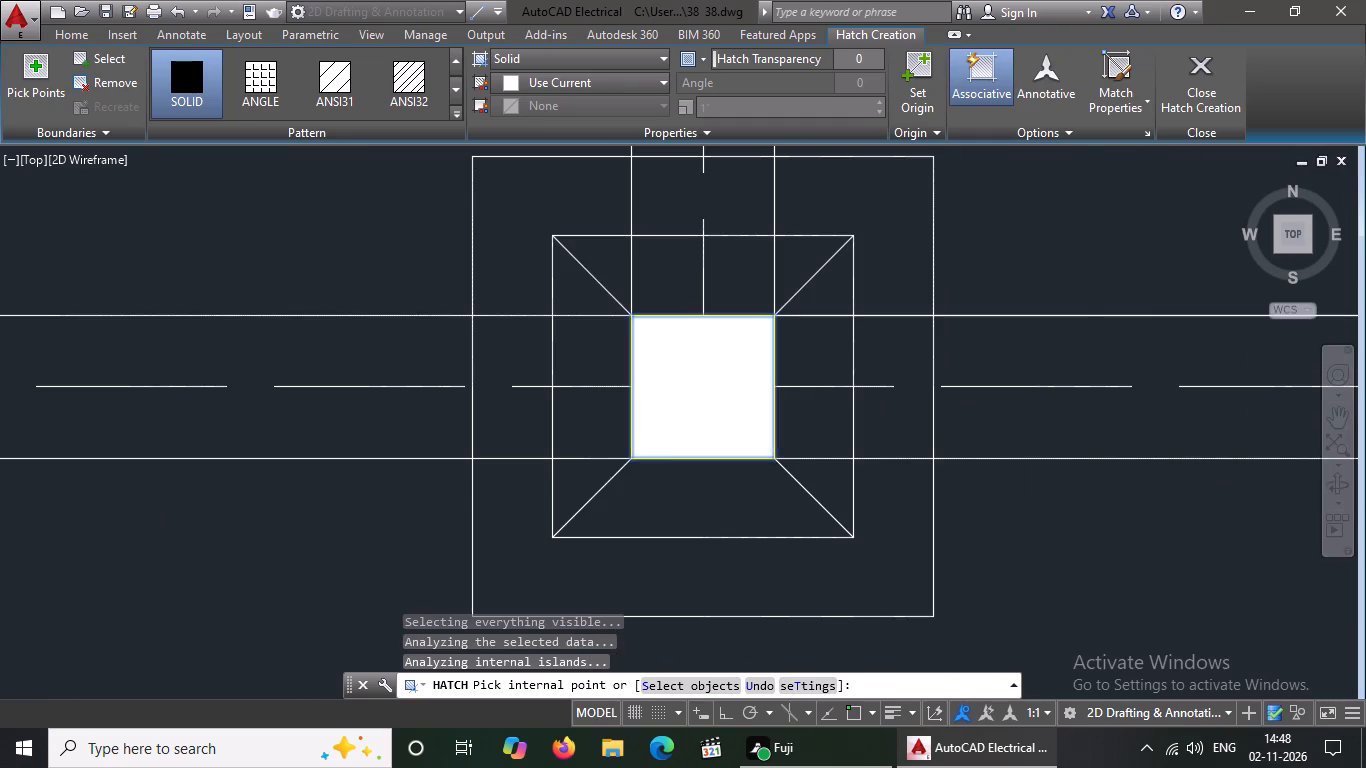
scroll(706, 398, down, 3)
scroll(937, 400, up, 5)
click(868, 392)
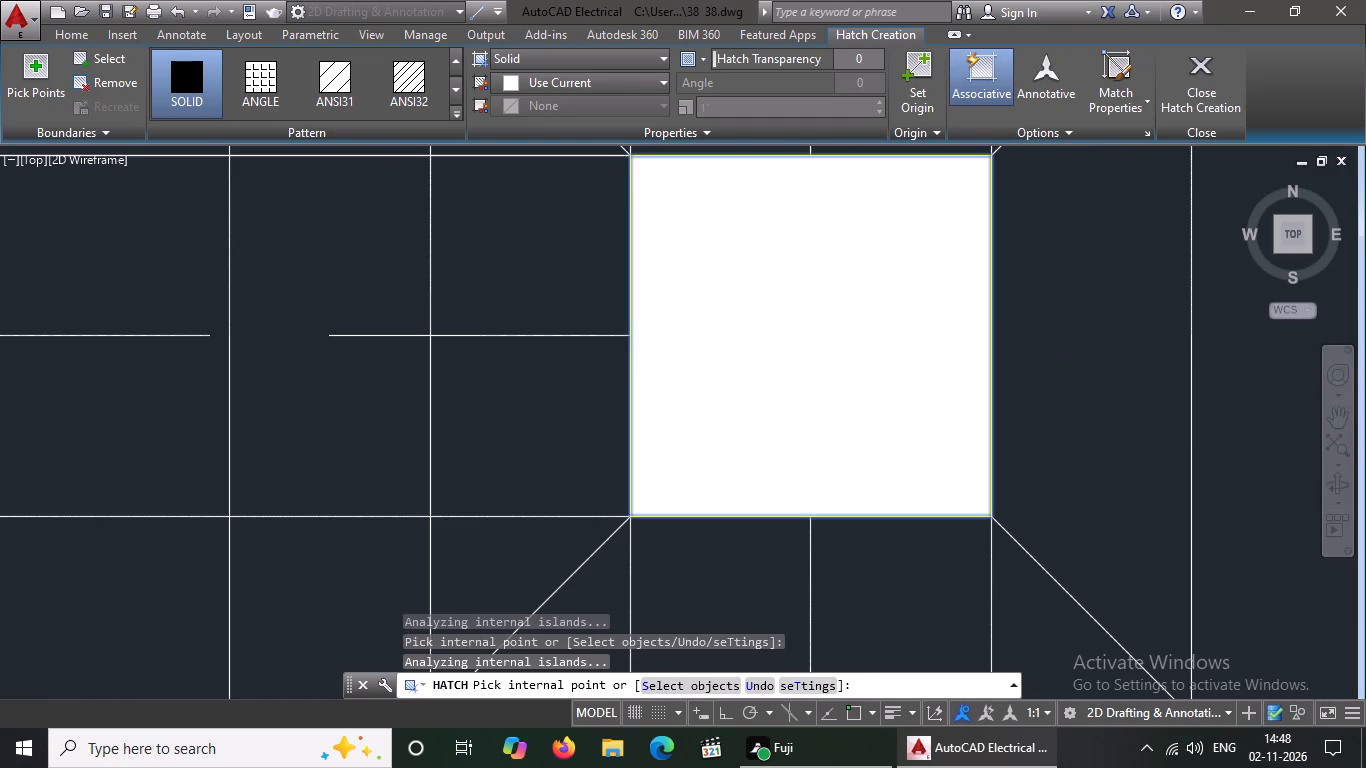
Fill the two column squares of the short two-footing row on the plan's west side with solid hatch.
scroll(869, 390, down, 8)
scroll(655, 411, up, 6)
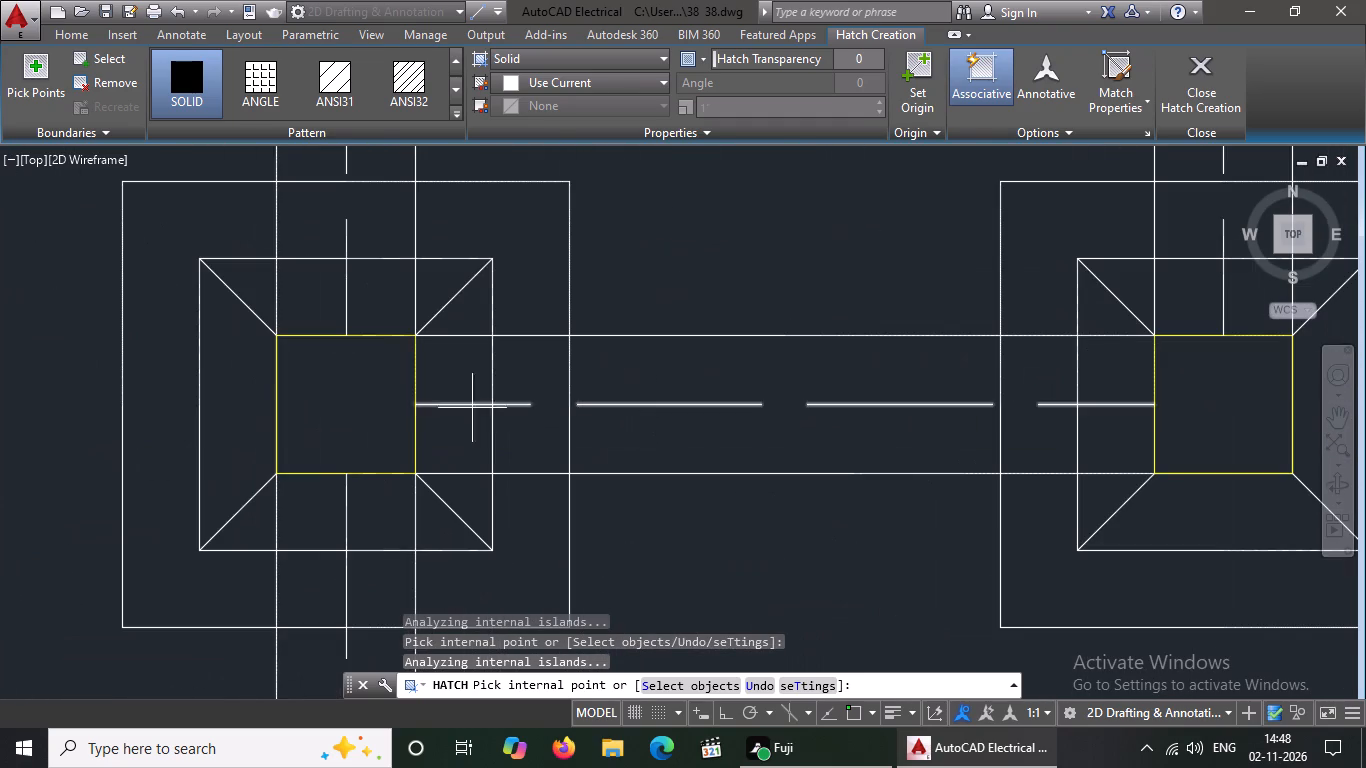
click(323, 401)
scroll(363, 405, down, 5)
scroll(515, 435, up, 5)
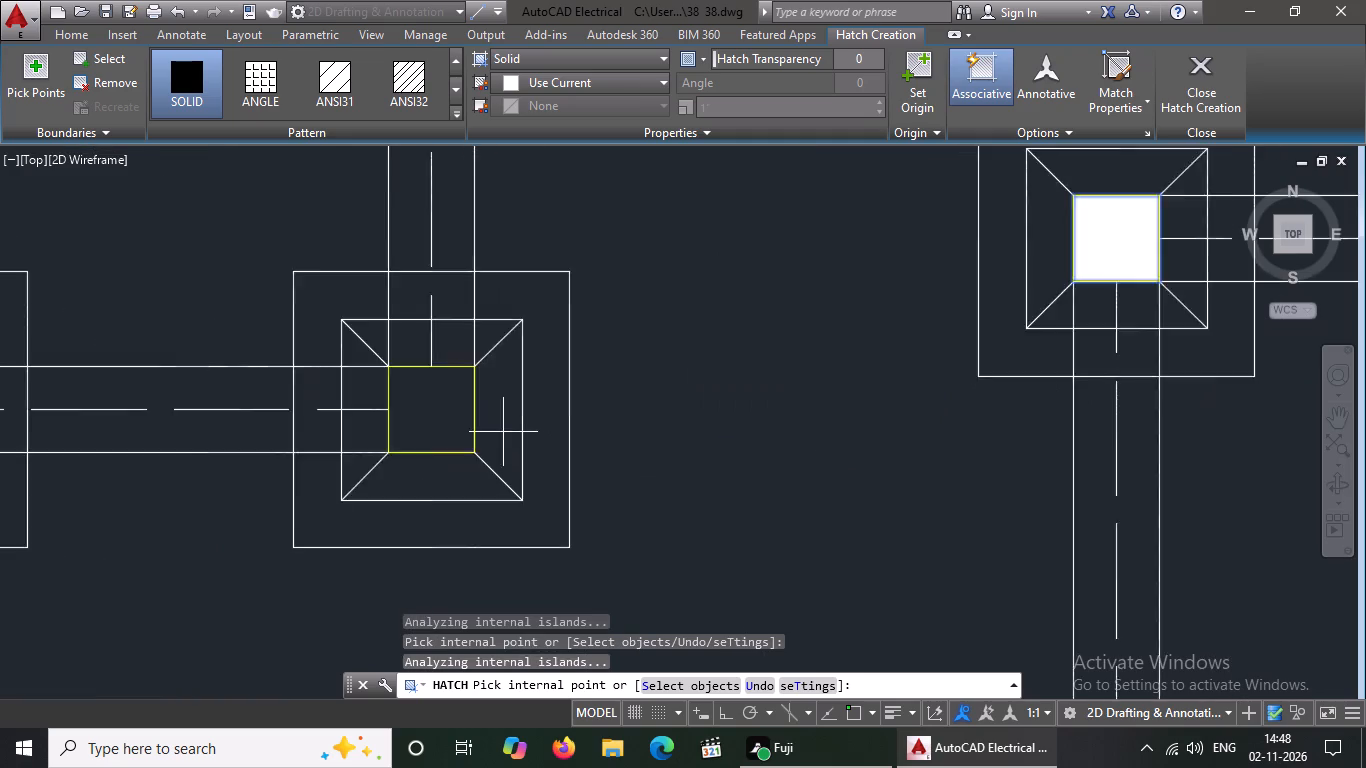
click(387, 423)
Fill the middle and east column squares of the first two-footing row south of the short eastern row with solid hatch.
scroll(552, 367, down, 7)
scroll(677, 444, up, 2)
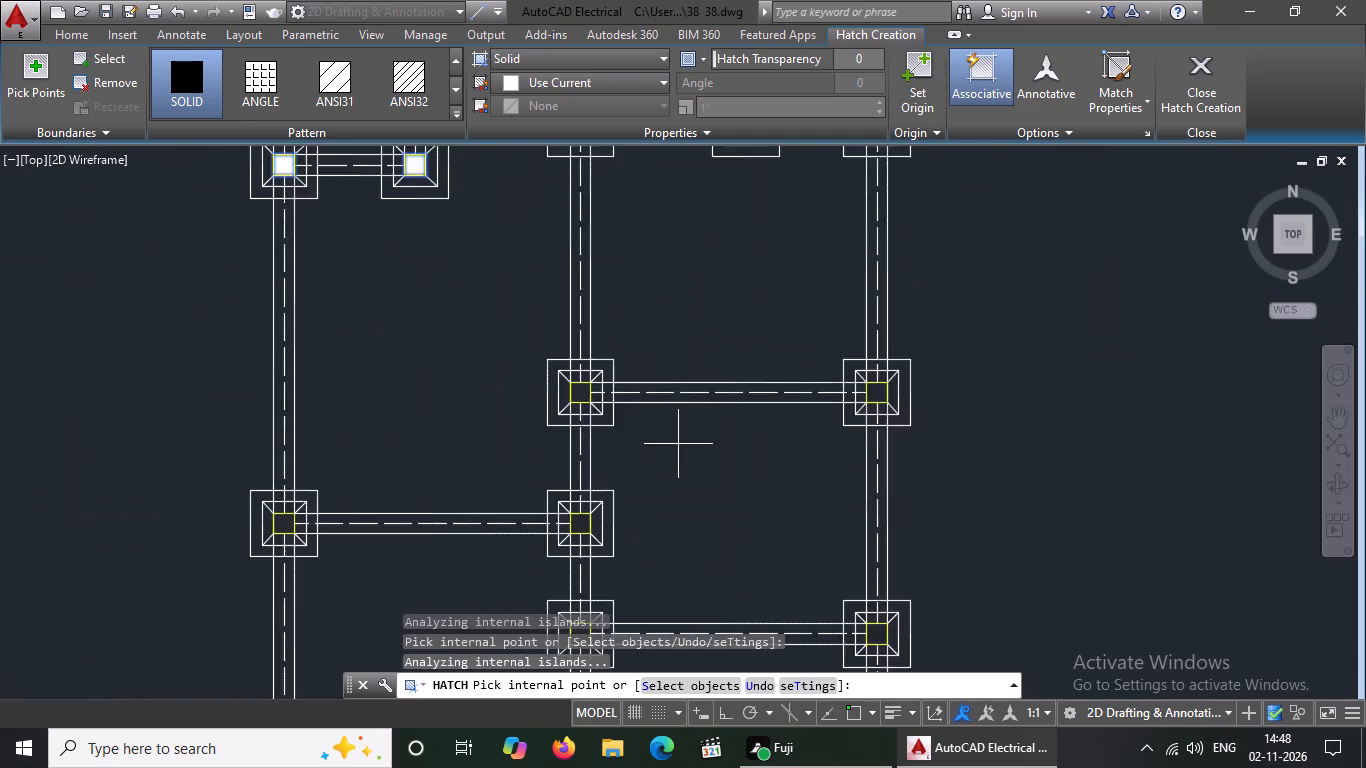
scroll(678, 444, up, 4)
click(323, 299)
scroll(325, 301, down, 6)
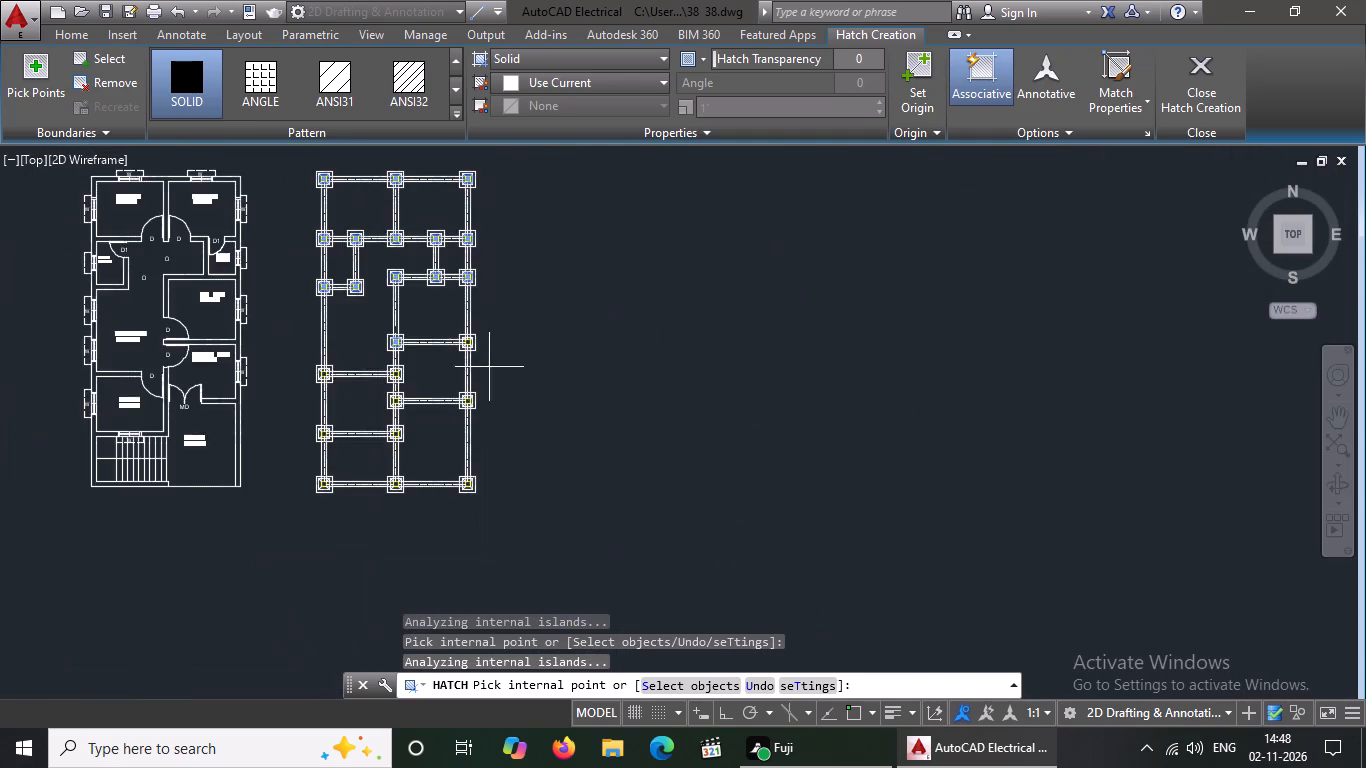
scroll(461, 339, up, 6)
click(513, 382)
Fill the two column squares of the western two-footing row with solid hatch, just south of the hatched middle-east row.
scroll(583, 370, down, 4)
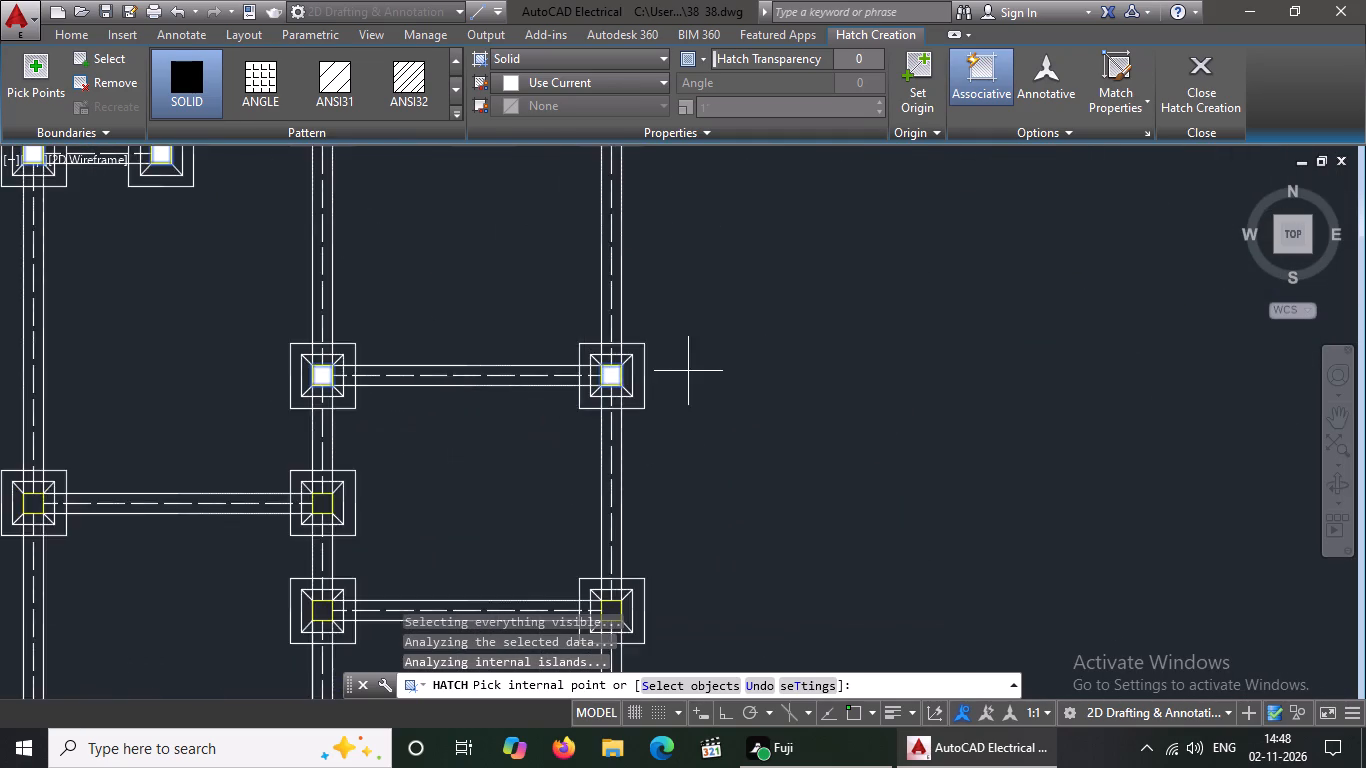
scroll(688, 371, down, 2)
scroll(546, 412, up, 6)
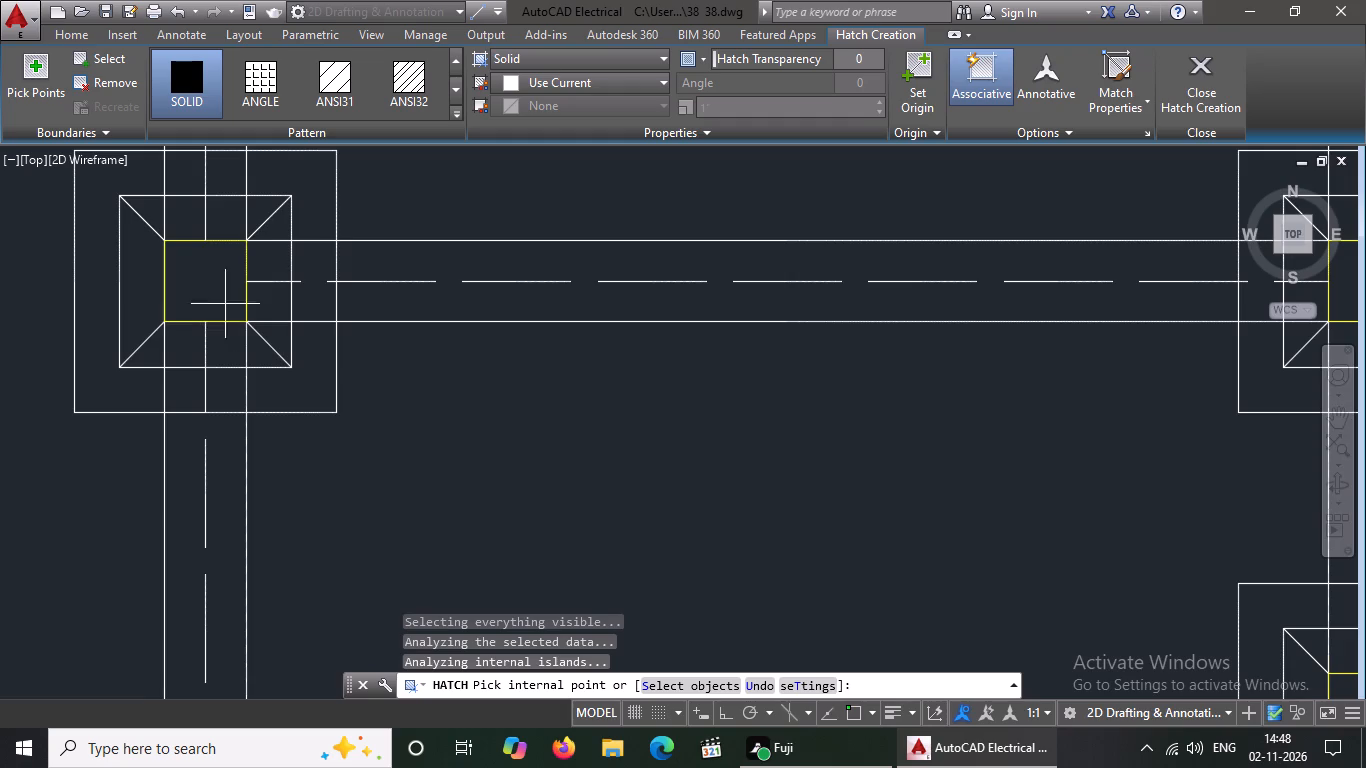
click(219, 293)
scroll(224, 298, down, 5)
scroll(412, 338, up, 5)
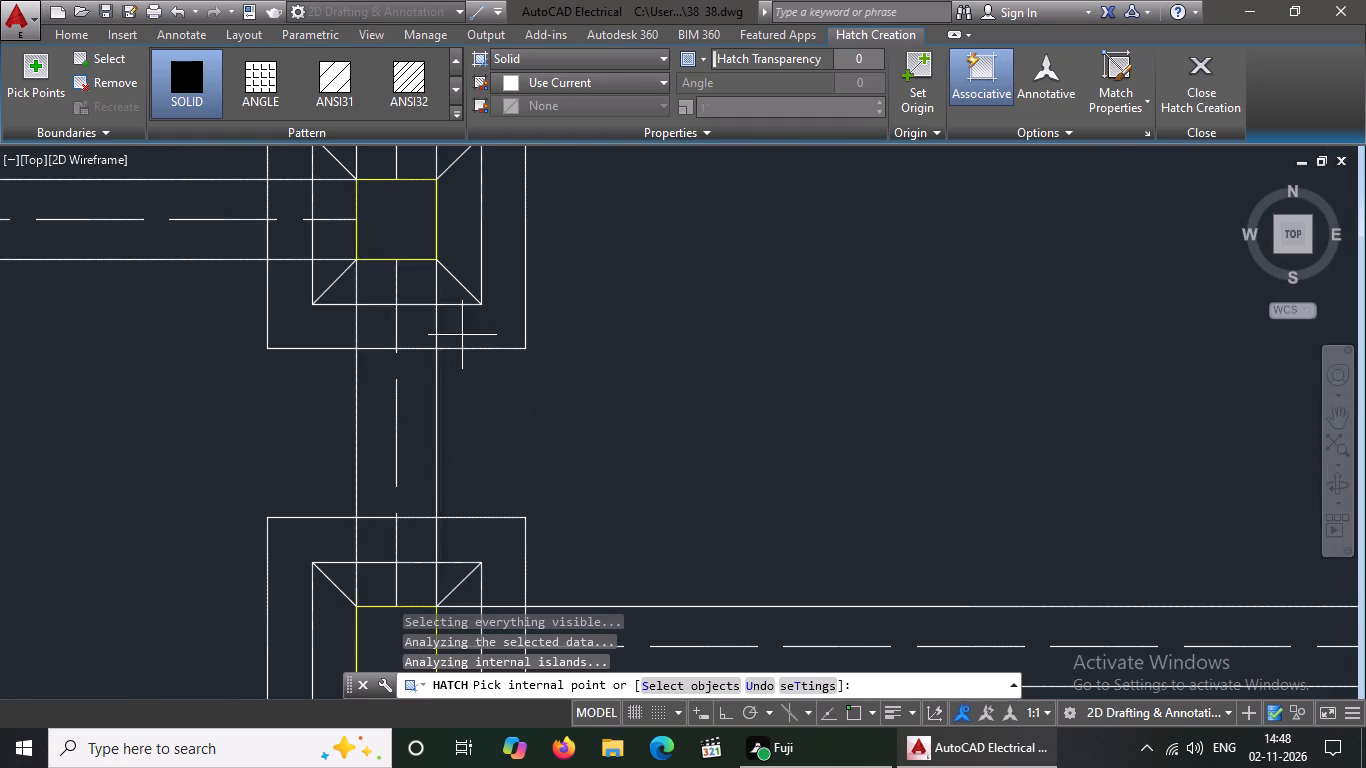
click(397, 239)
Fill the middle and east column squares of the second long two-footing row on the plan's east side with solid hatch.
scroll(487, 221, down, 5)
scroll(505, 283, up, 3)
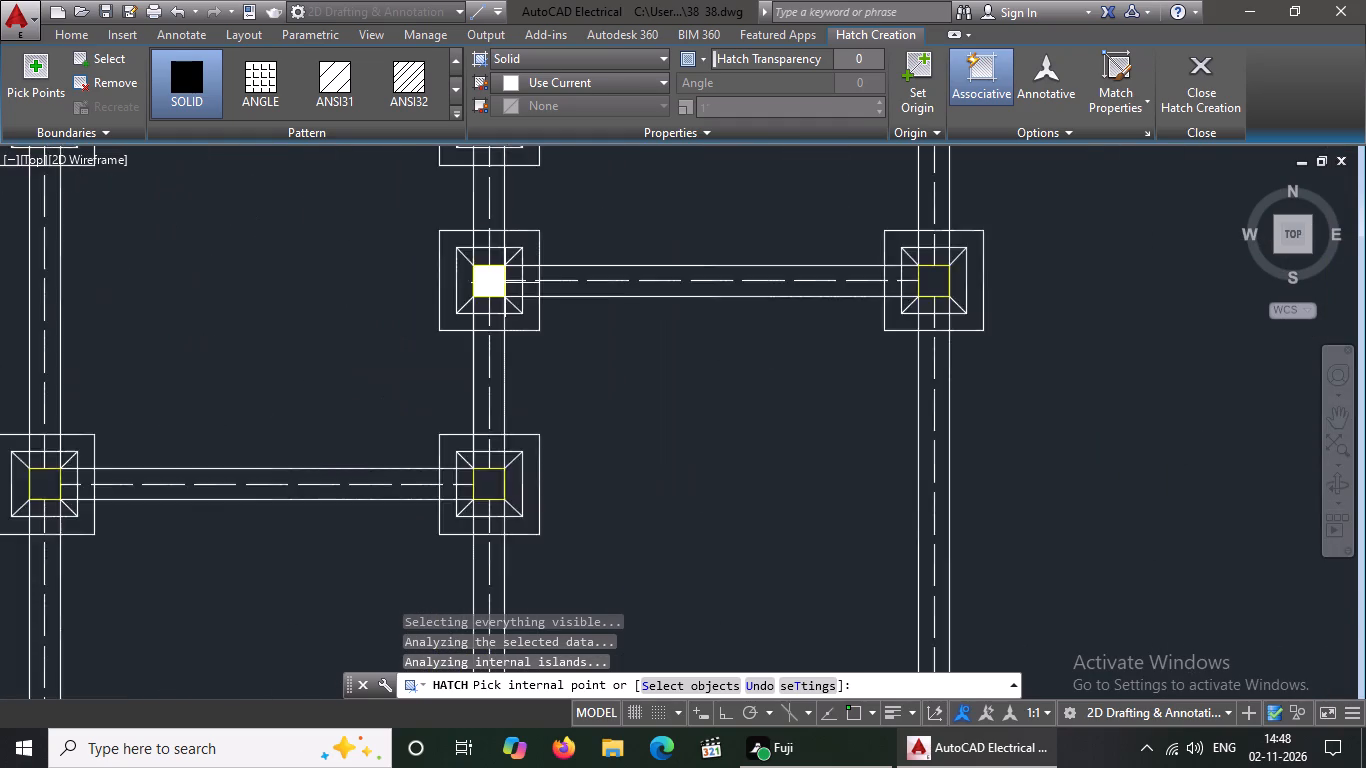
scroll(505, 283, up, 2)
click(463, 282)
scroll(463, 282, down, 5)
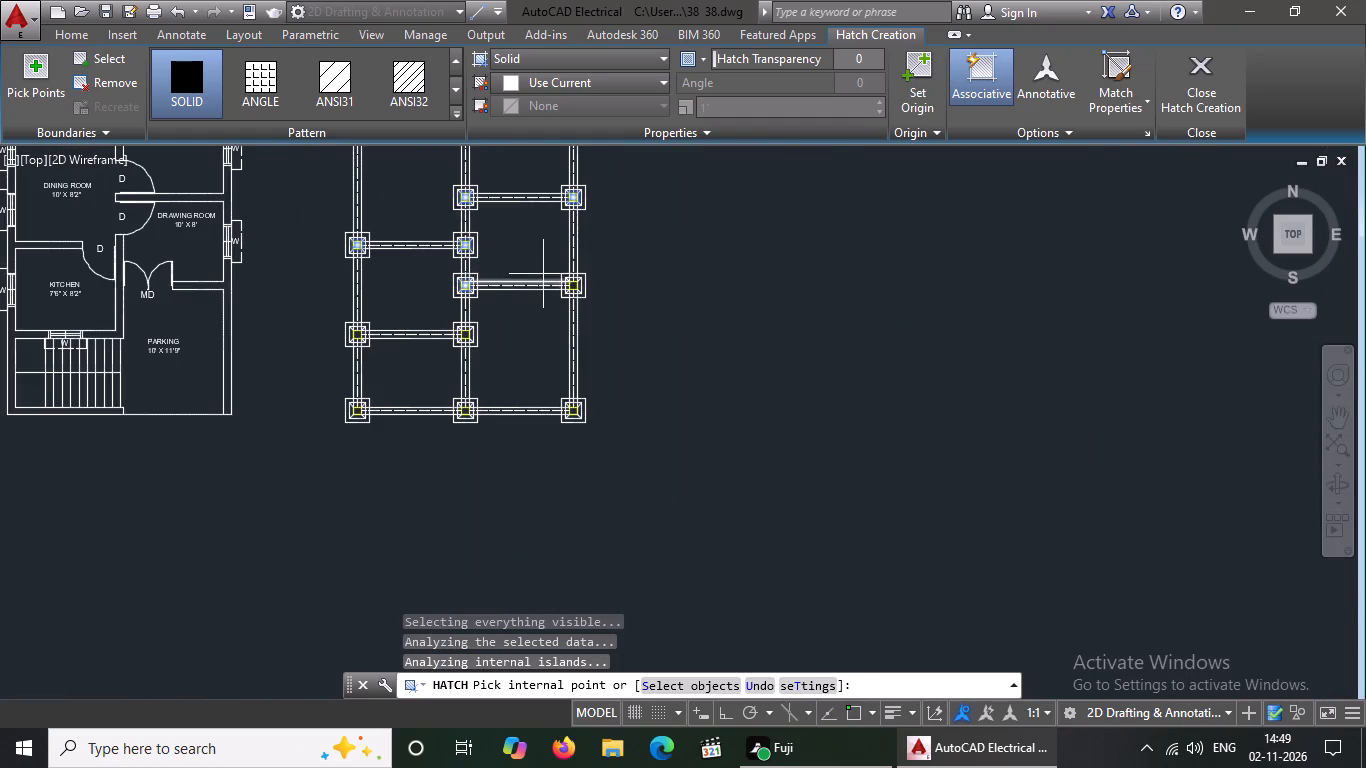
scroll(564, 292, up, 6)
click(606, 246)
Fill the west and middle column squares of the two-footing row just north of the southernmost row with solid hatch.
scroll(606, 246, down, 4)
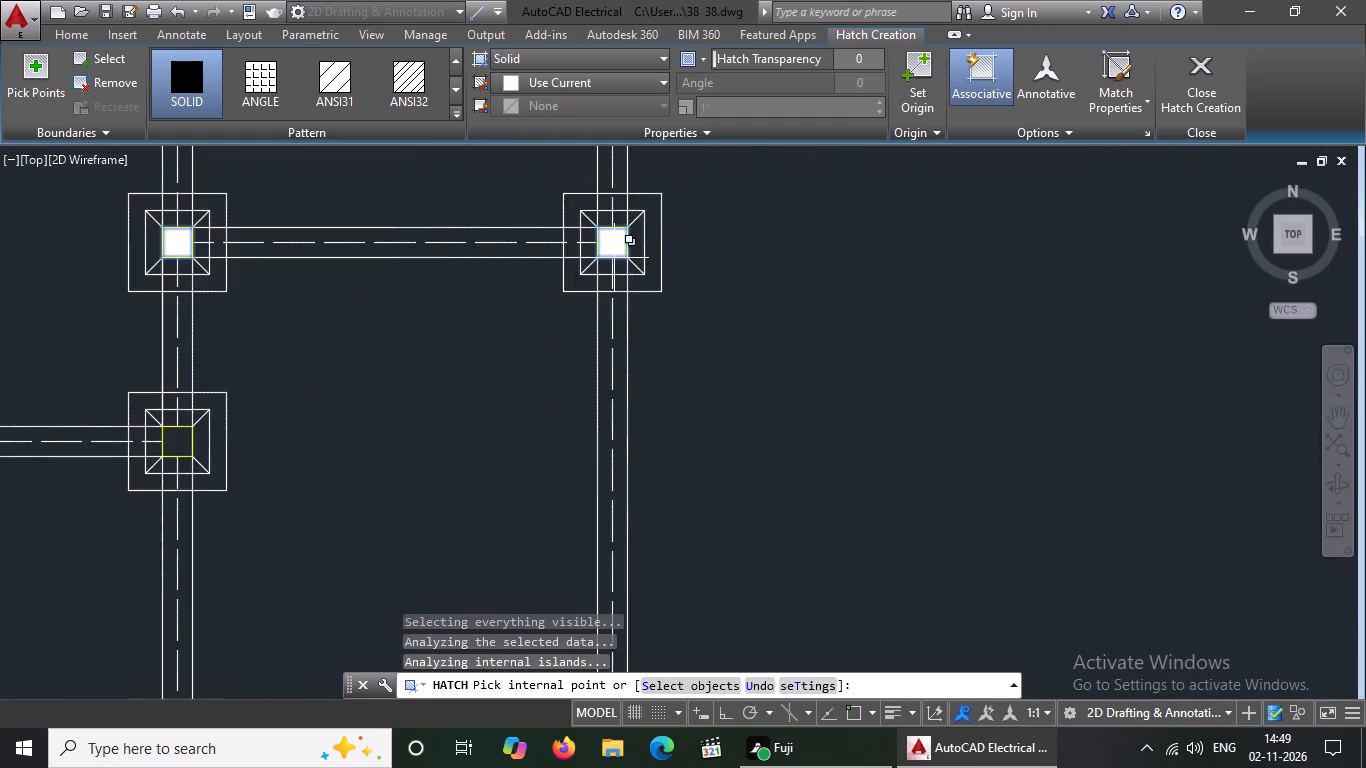
scroll(614, 258, down, 2)
scroll(392, 298, up, 5)
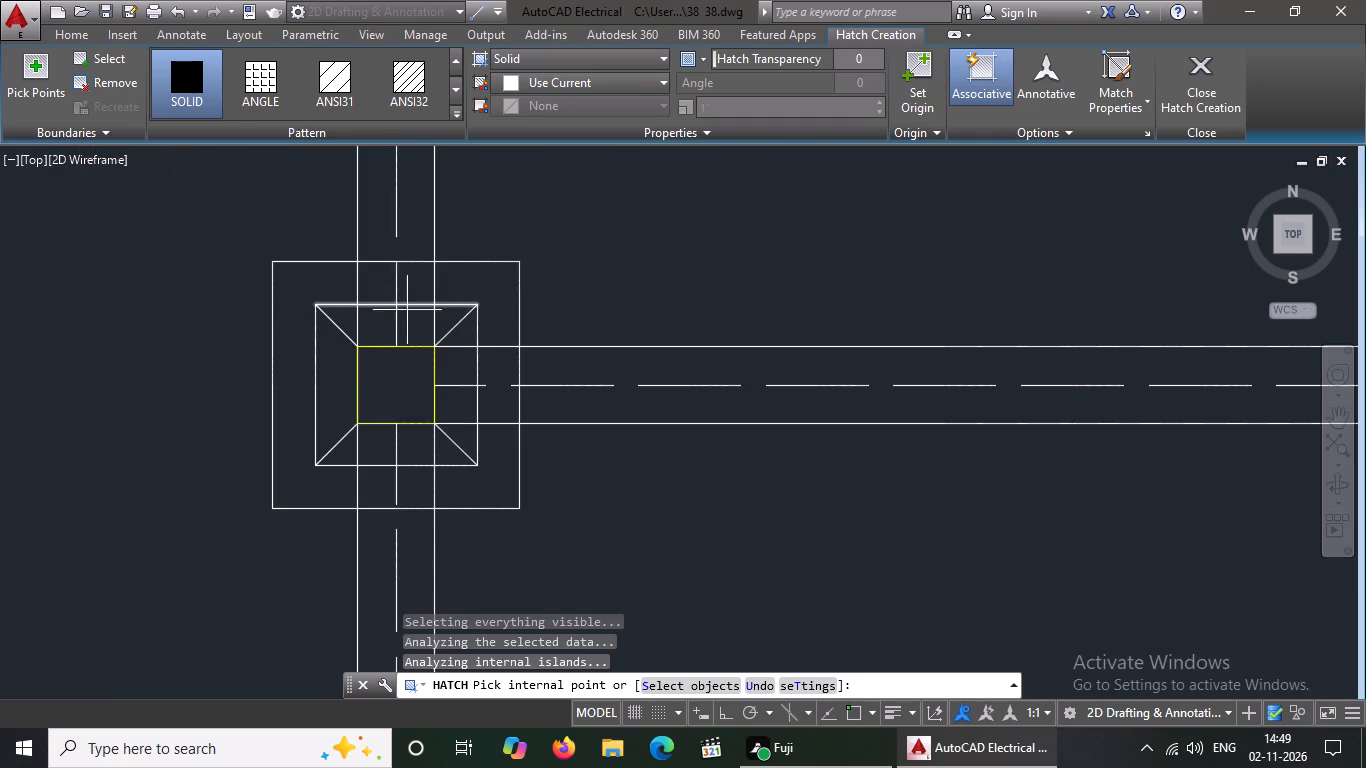
click(399, 381)
scroll(398, 382, down, 5)
scroll(506, 377, up, 3)
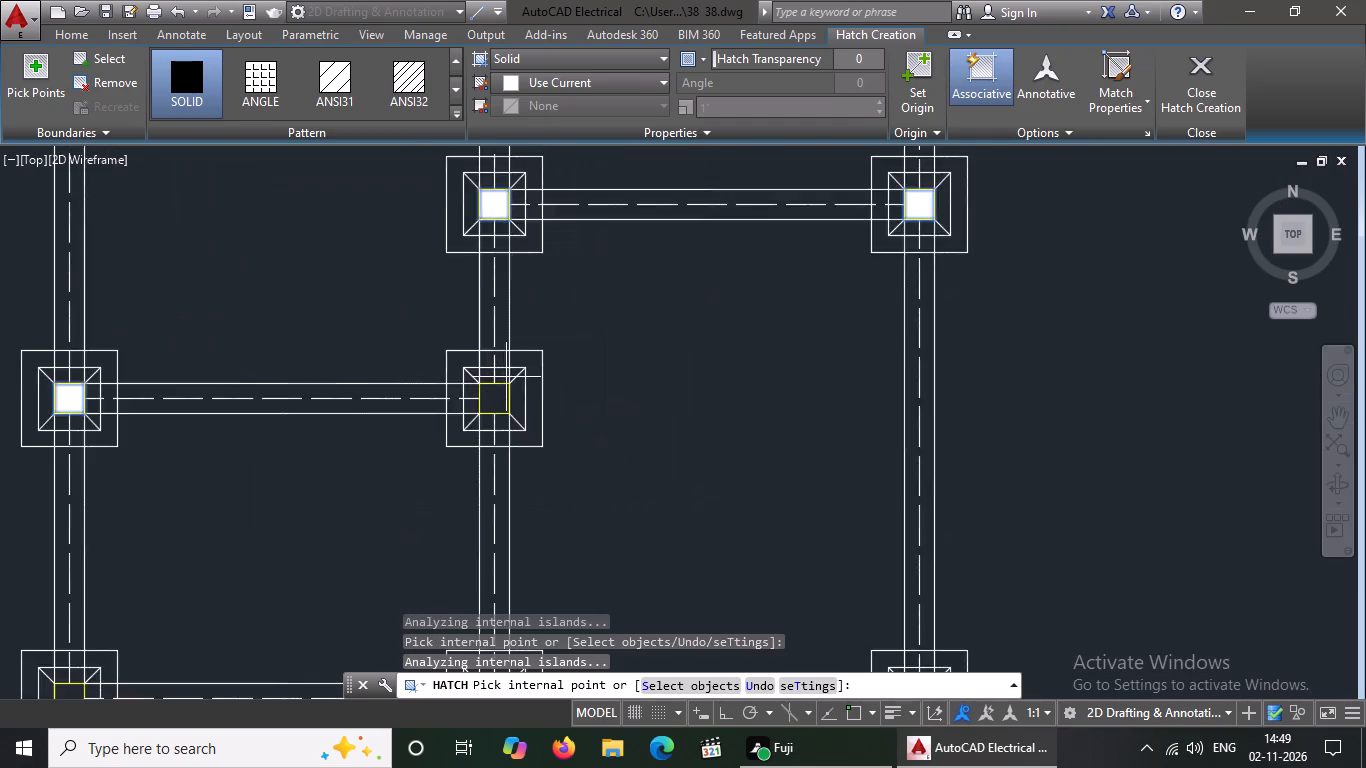
scroll(506, 377, up, 2)
click(495, 428)
Fill the three column squares of the southernmost footing row with solid hatch and finish the hatch.
scroll(535, 410, down, 6)
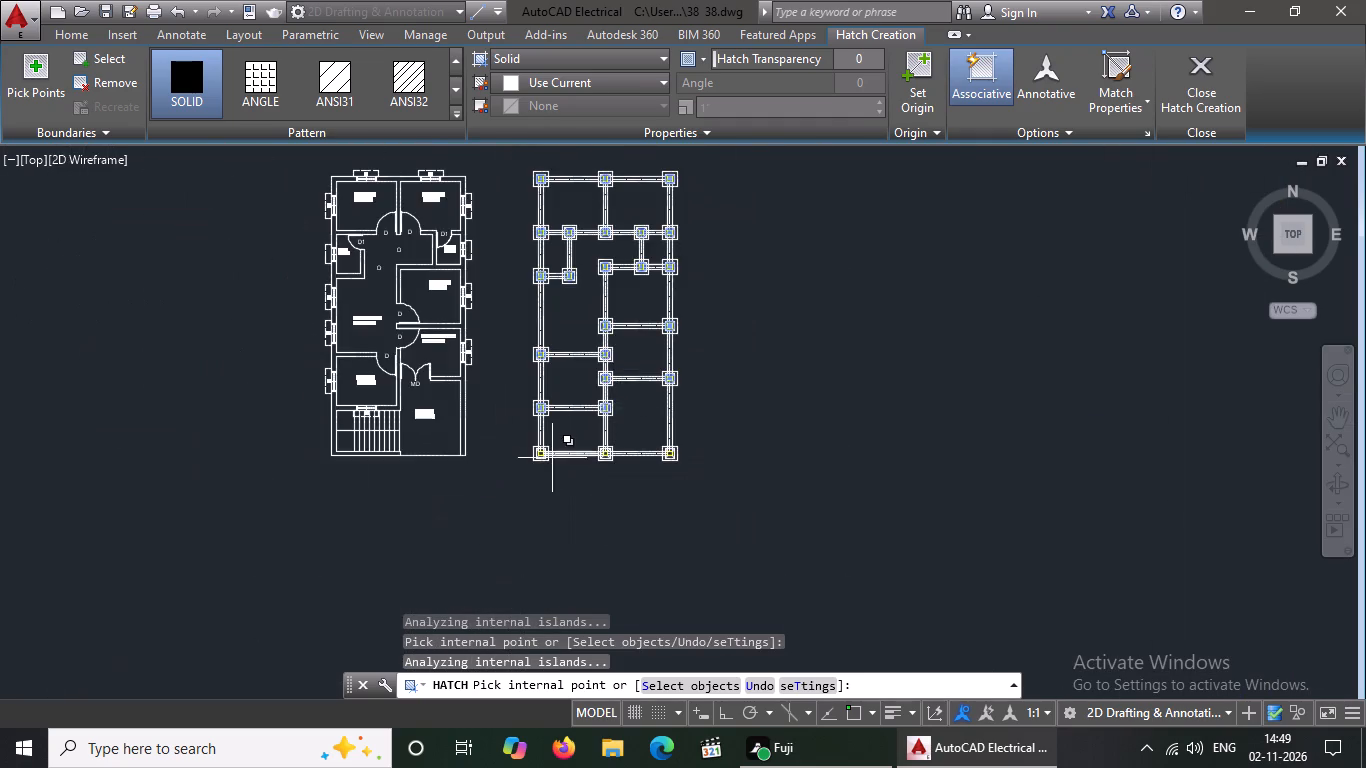
scroll(551, 458, up, 6)
click(373, 461)
scroll(414, 451, down, 3)
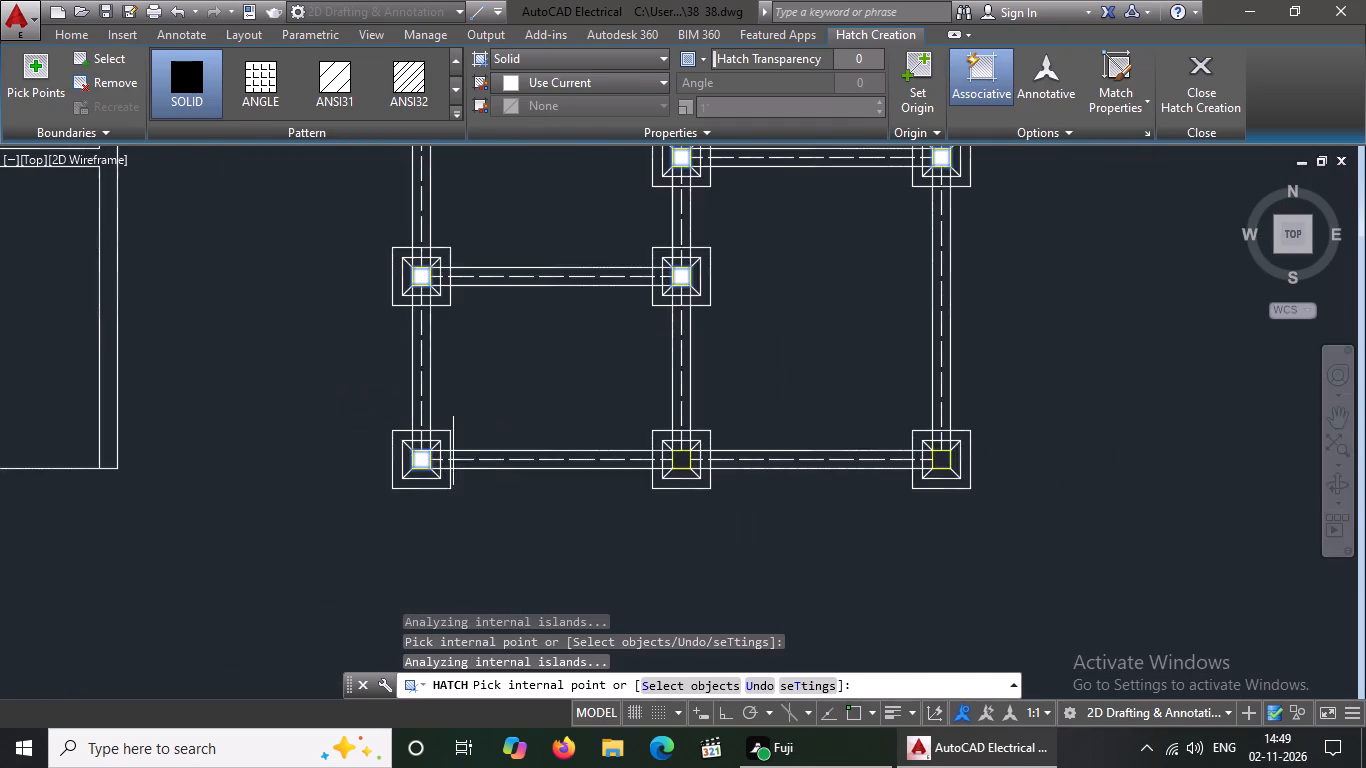
scroll(453, 451, down, 1)
scroll(604, 453, up, 6)
click(529, 483)
scroll(538, 465, down, 6)
scroll(716, 433, up, 7)
click(730, 455)
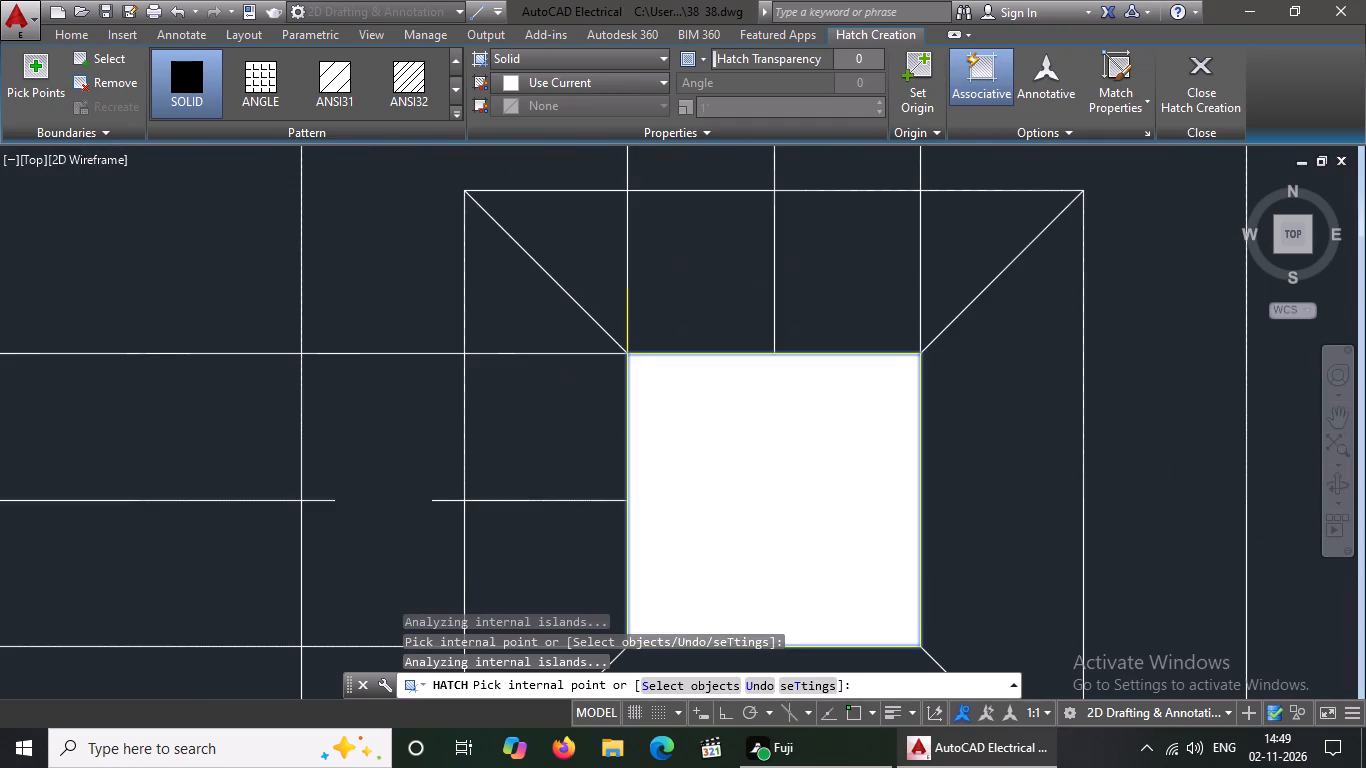
scroll(728, 457, down, 10)
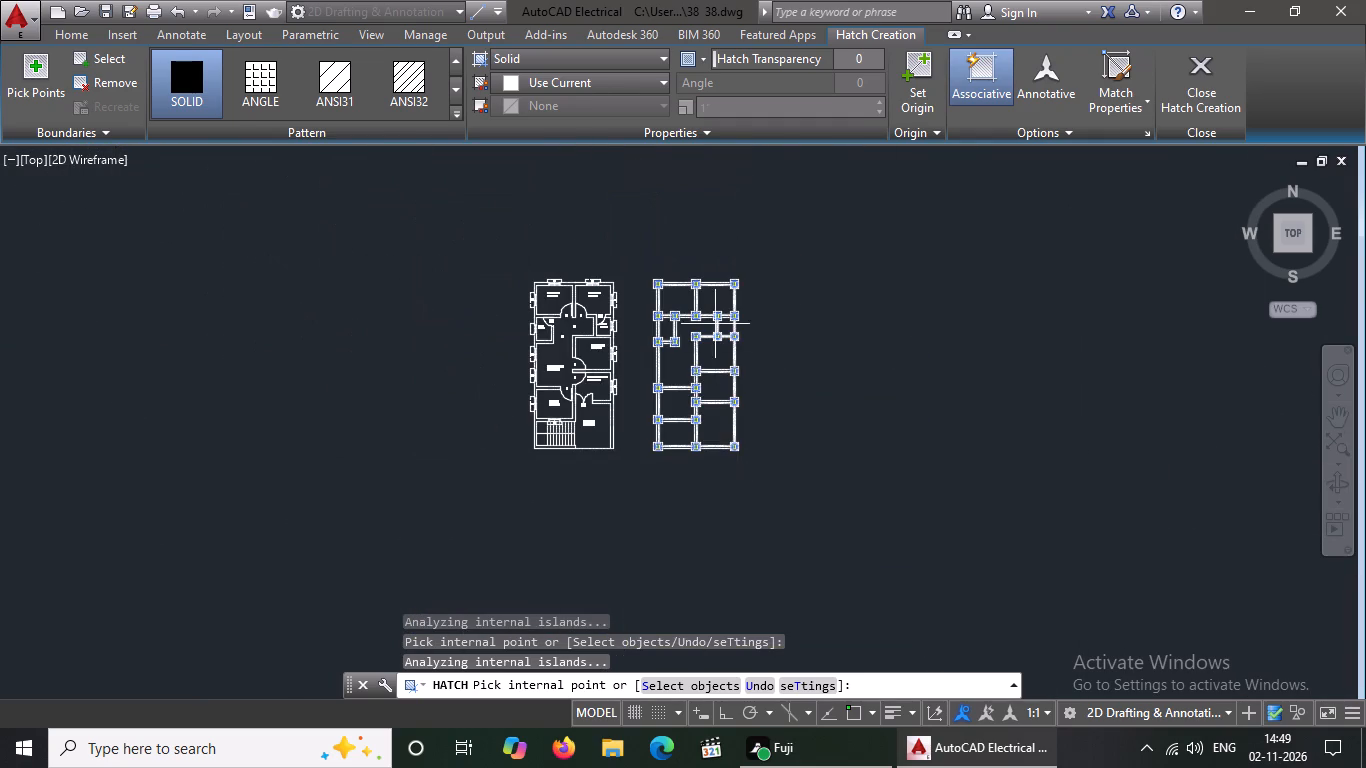
scroll(705, 283, up, 4)
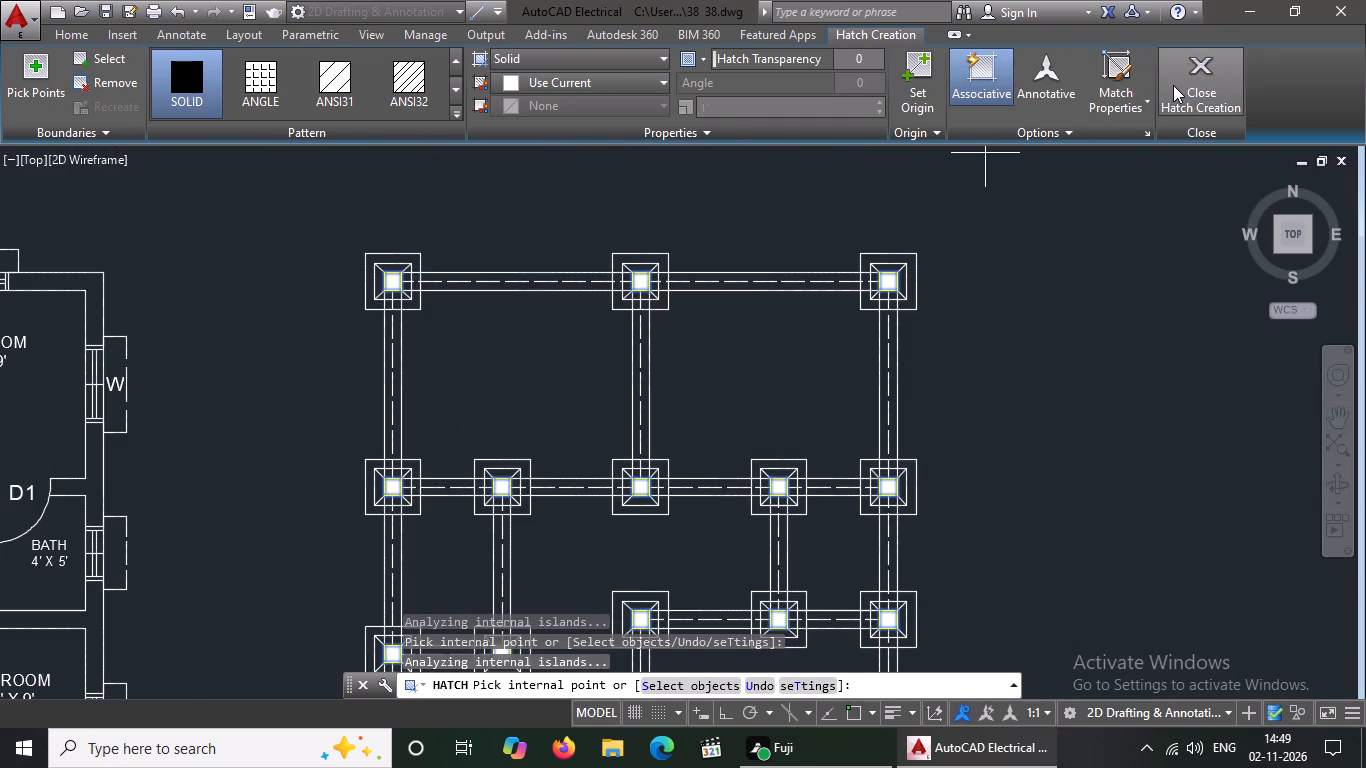
click(1173, 84)
key(Escape)
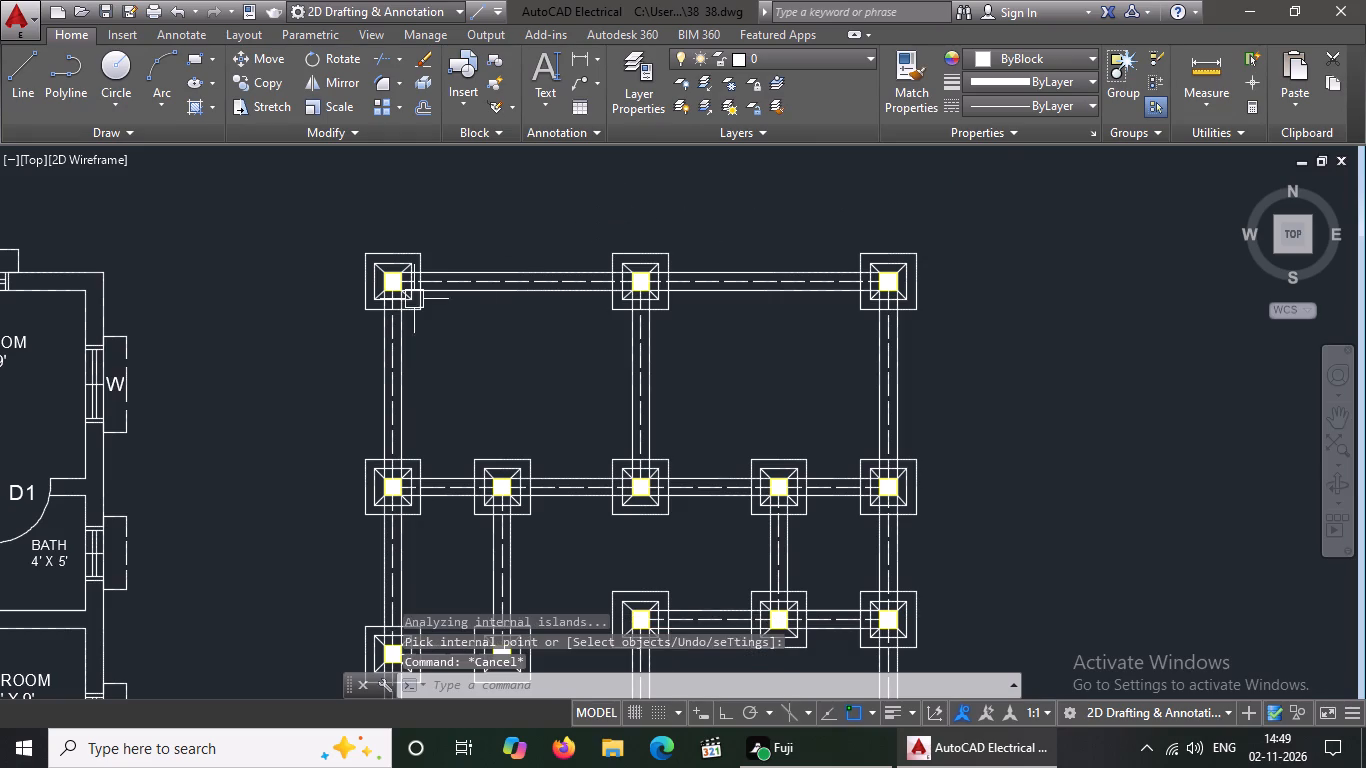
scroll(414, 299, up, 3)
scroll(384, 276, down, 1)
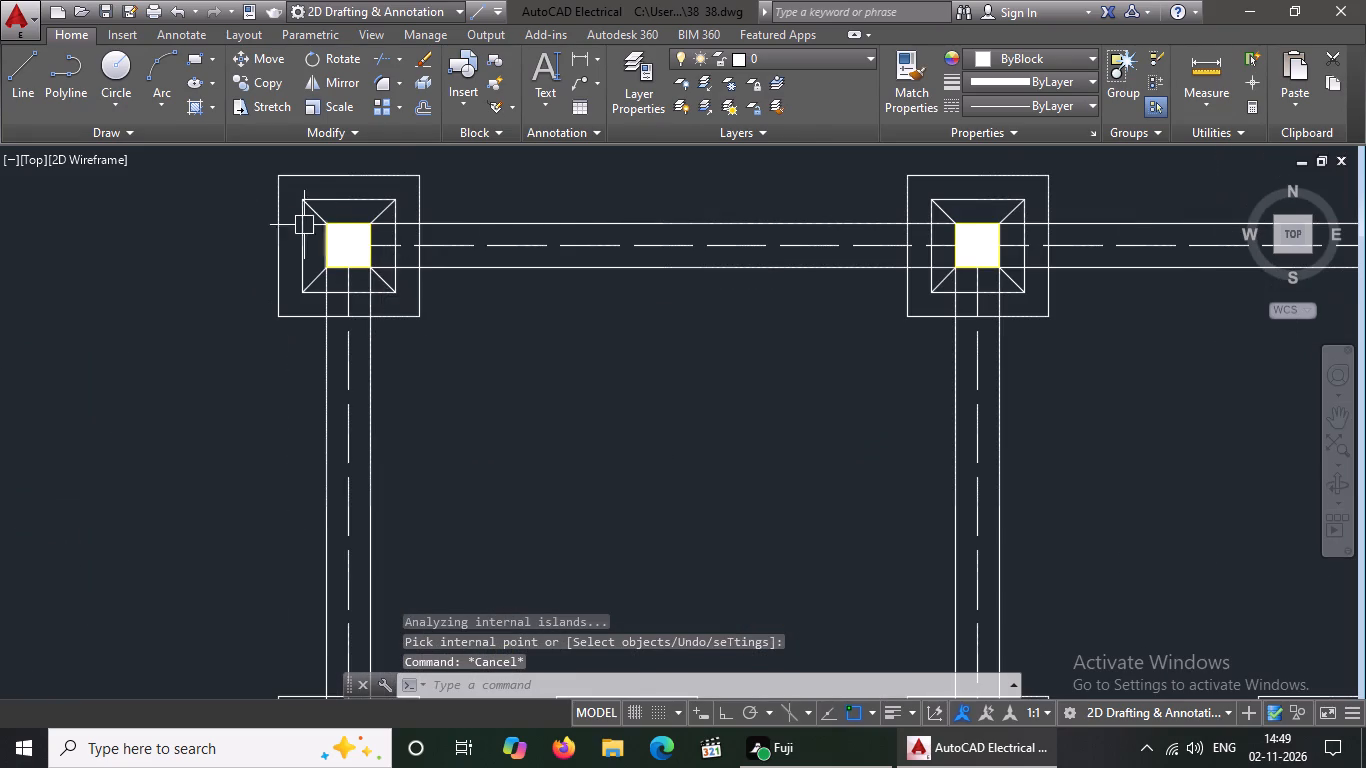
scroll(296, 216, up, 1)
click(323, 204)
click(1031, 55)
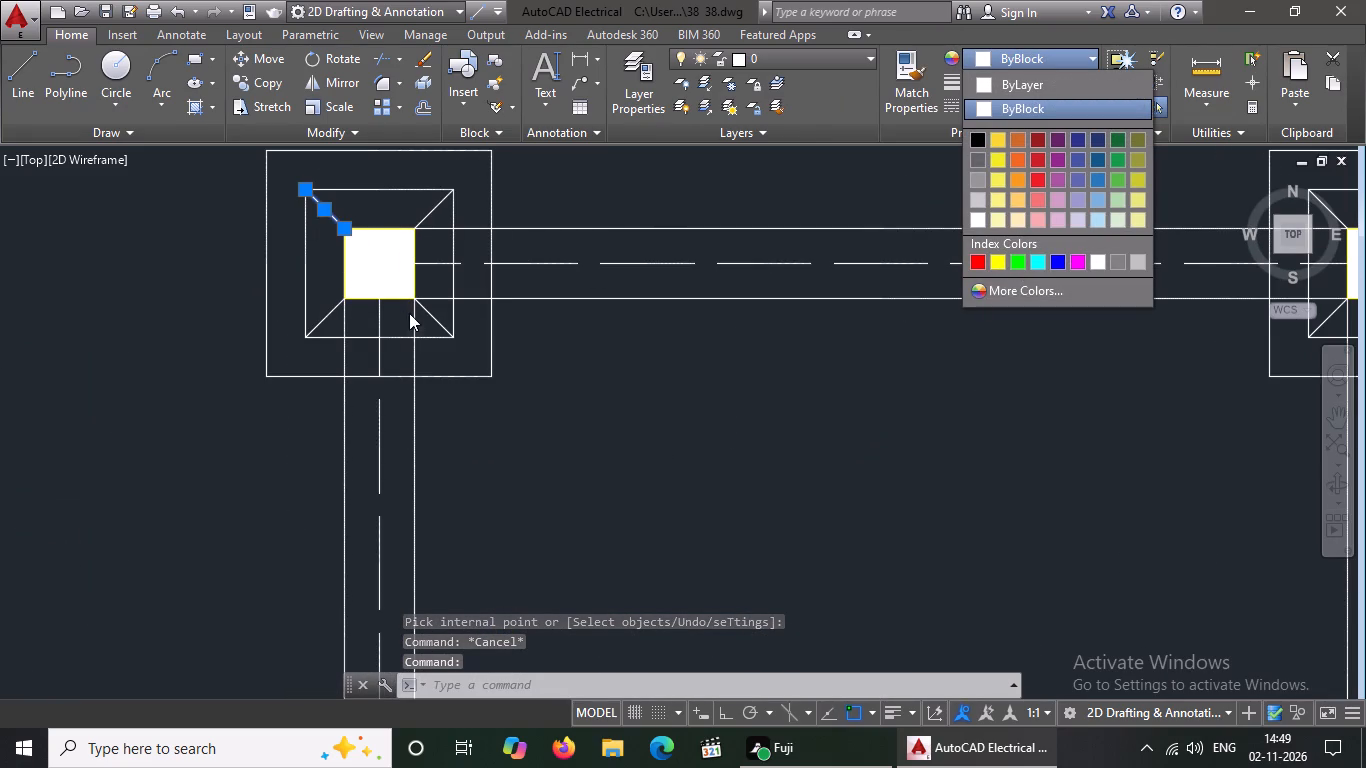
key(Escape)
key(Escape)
Change the dashed centerlines of both spans of the northernmost beam to magenta.
scroll(609, 310, down, 3)
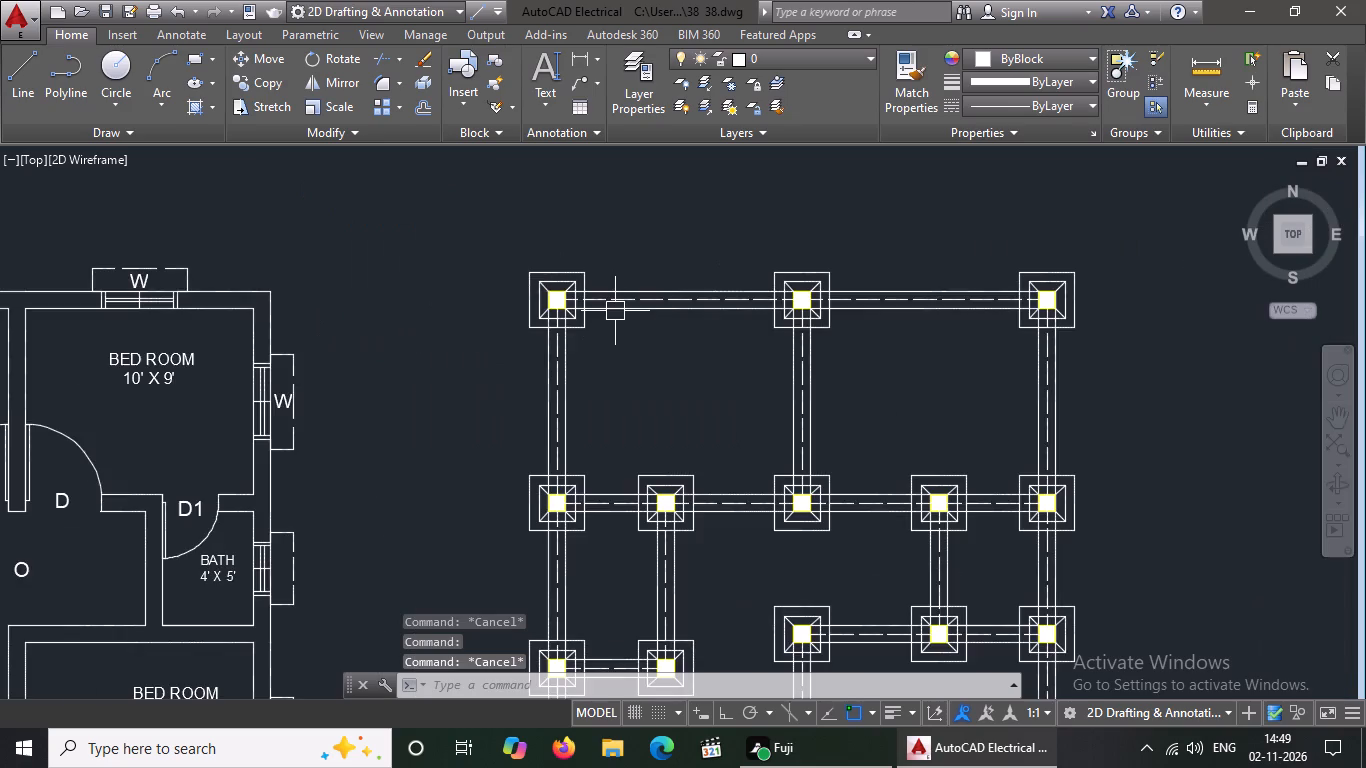
scroll(615, 311, down, 2)
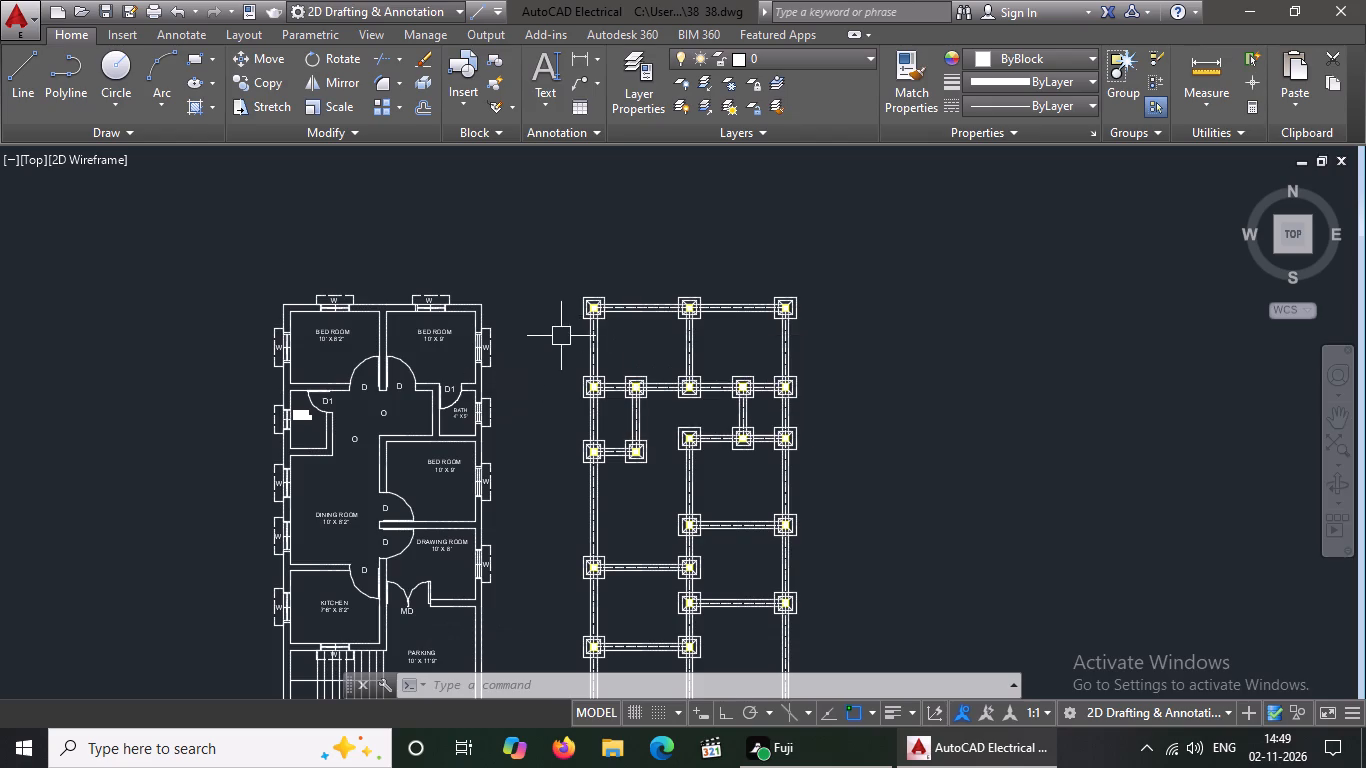
scroll(609, 292, up, 5)
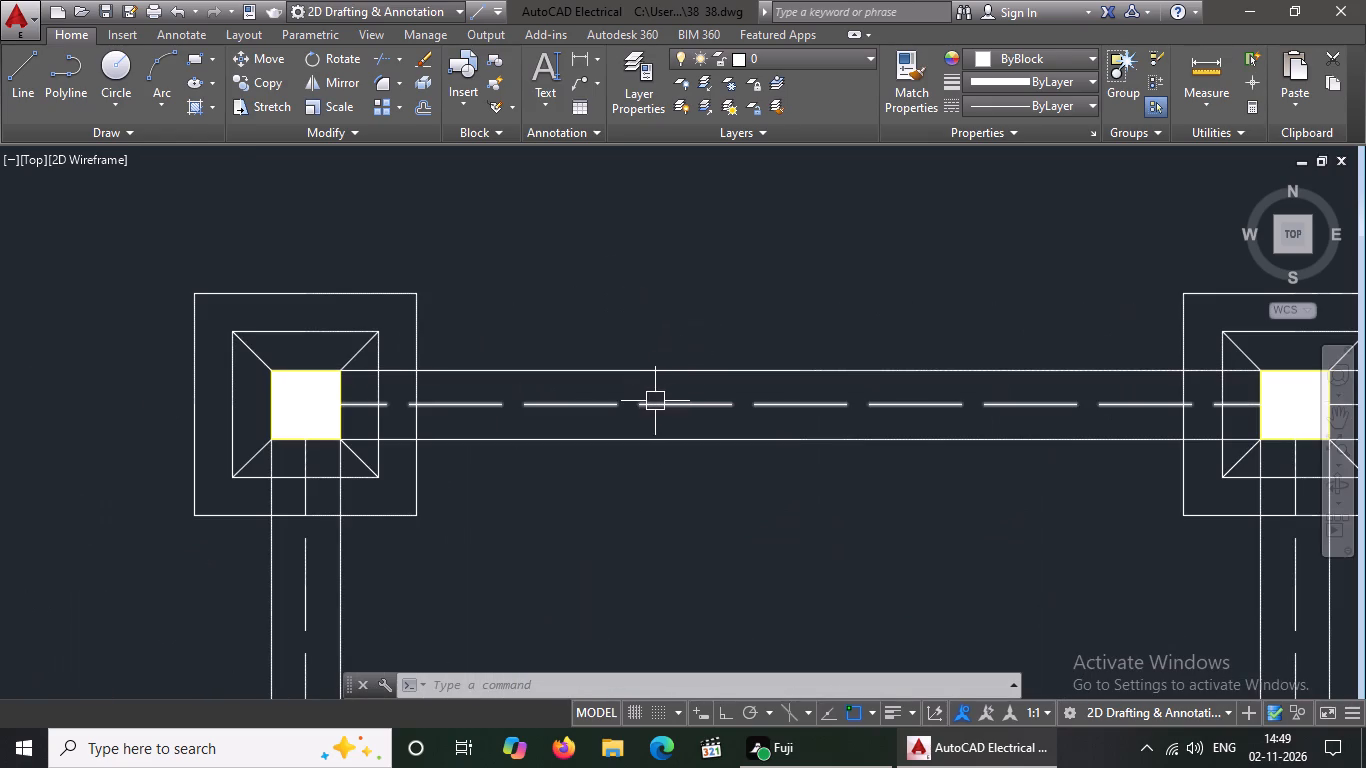
click(652, 403)
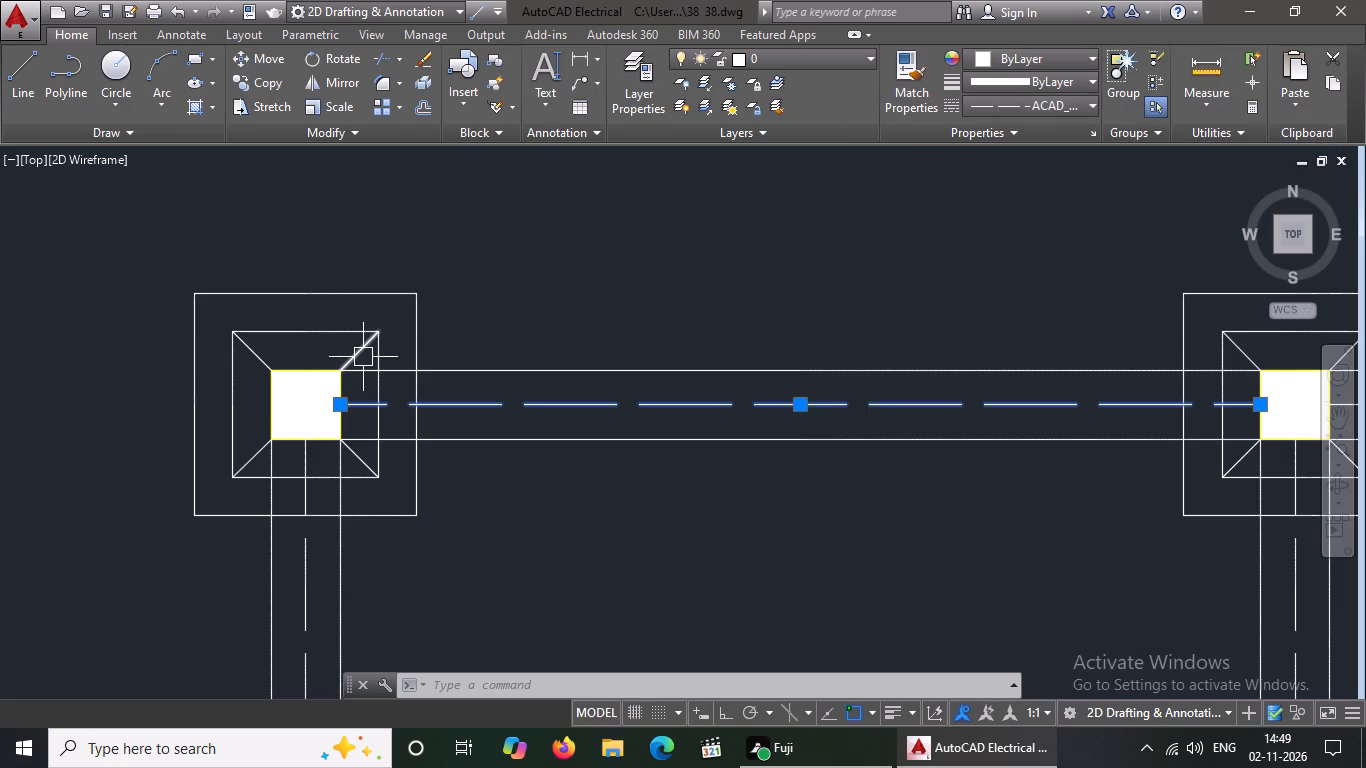
click(1018, 54)
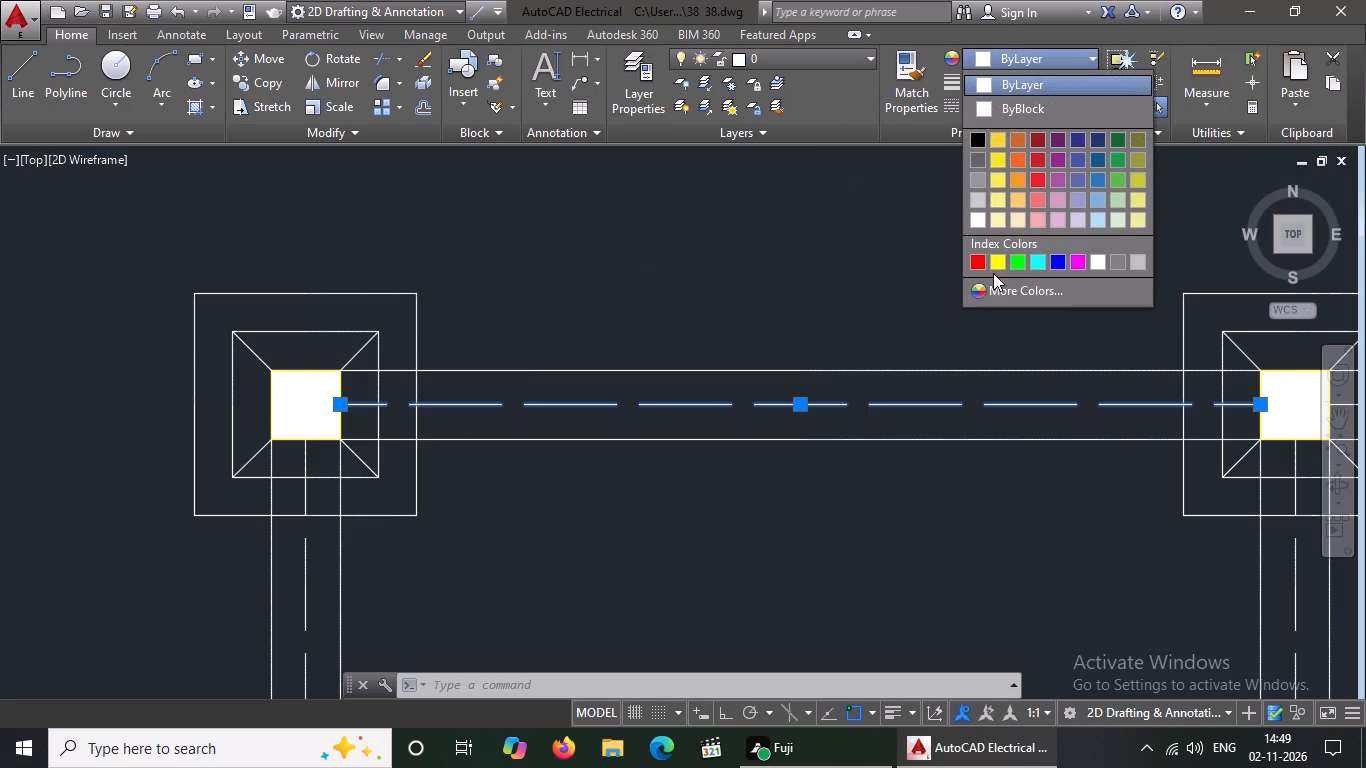
click(1073, 256)
scroll(595, 360, down, 4)
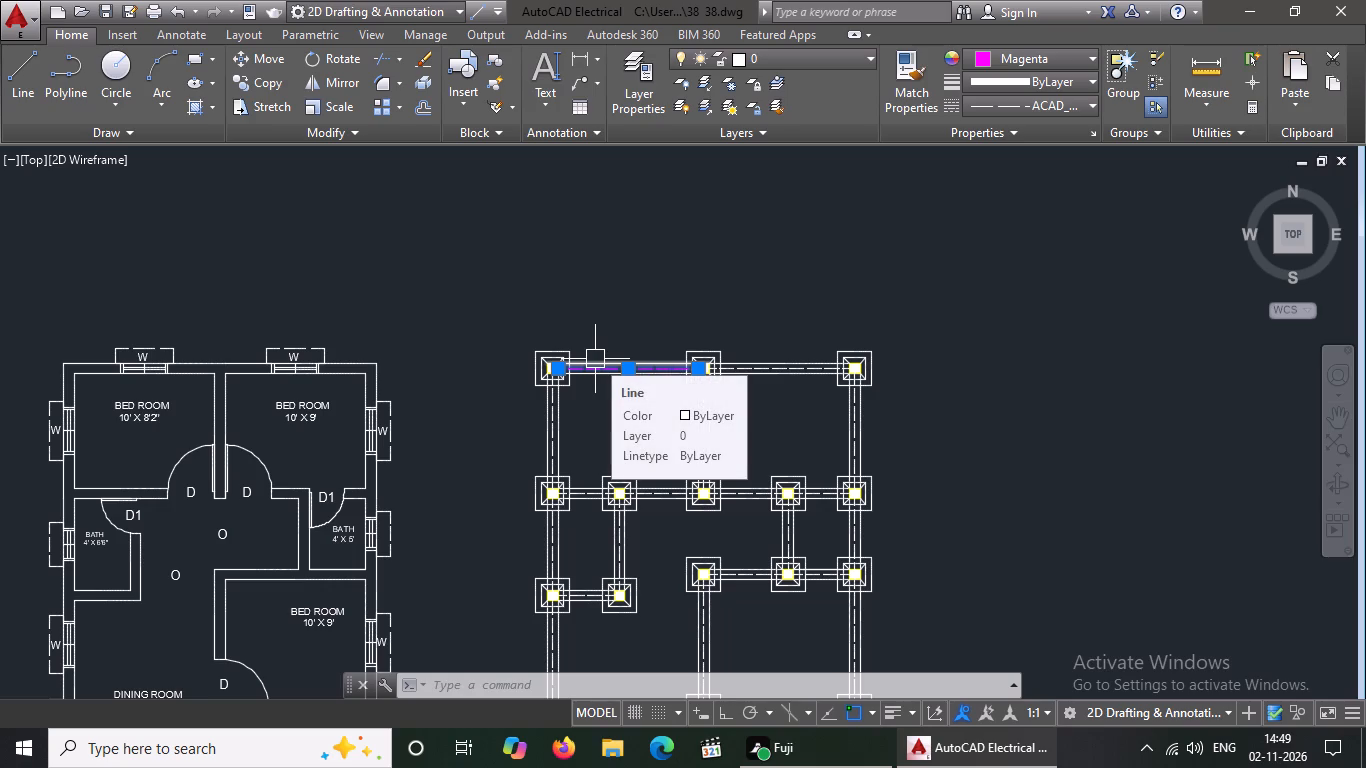
scroll(758, 367, up, 2)
click(760, 366)
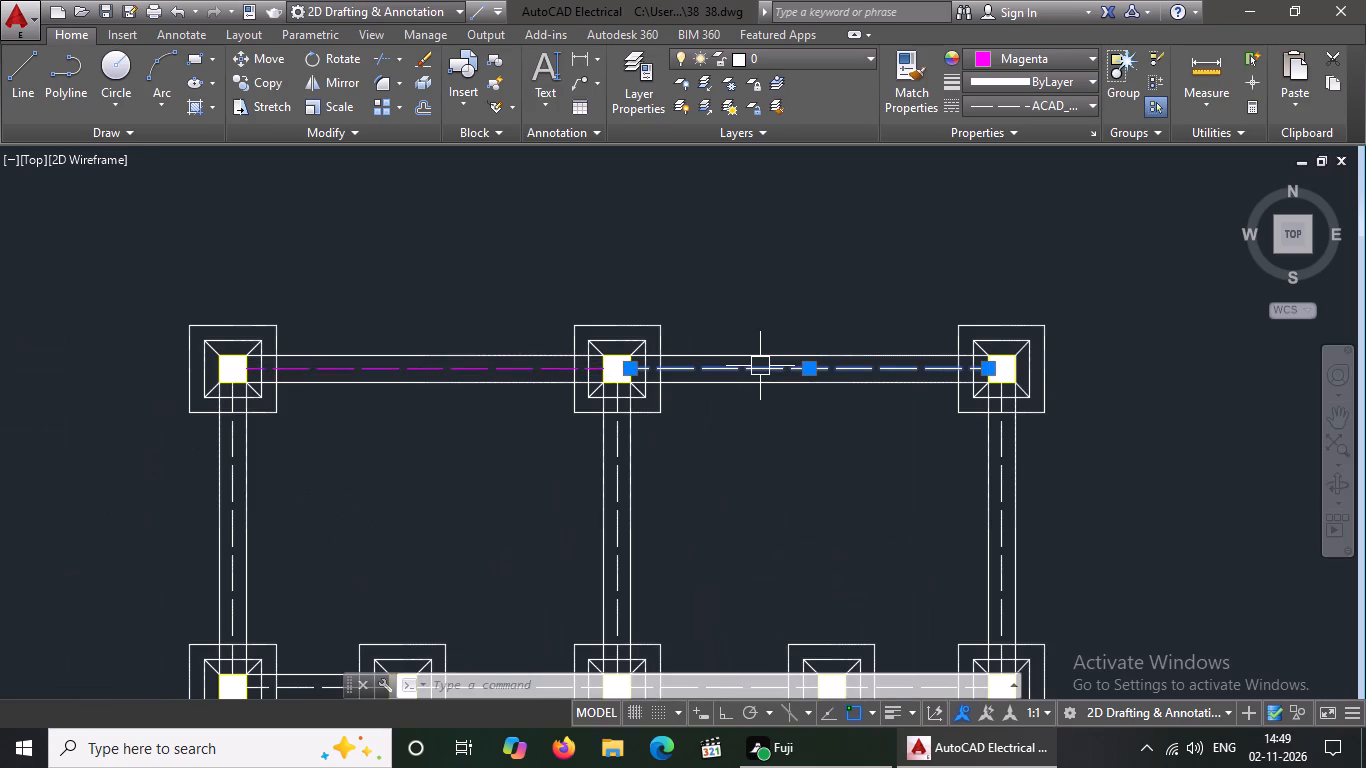
click(1015, 41)
click(1010, 63)
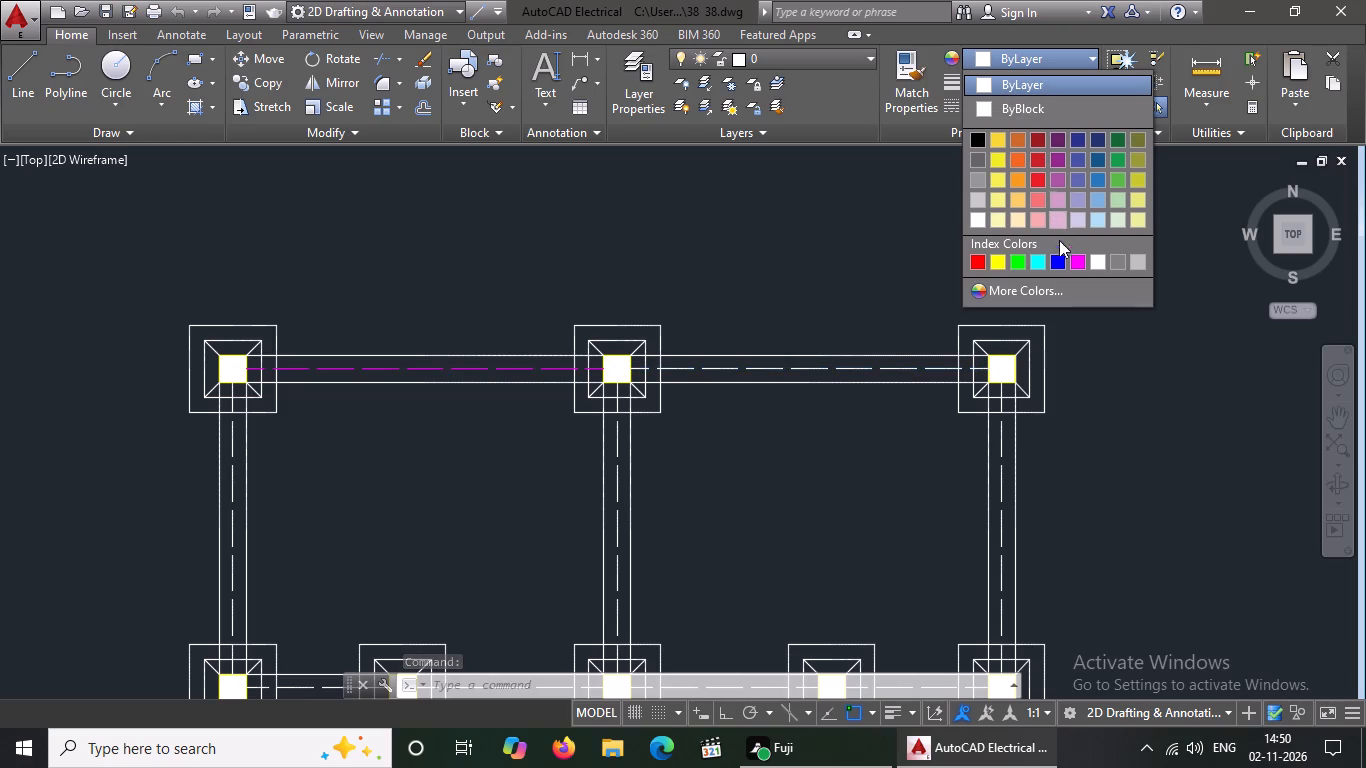
click(1078, 260)
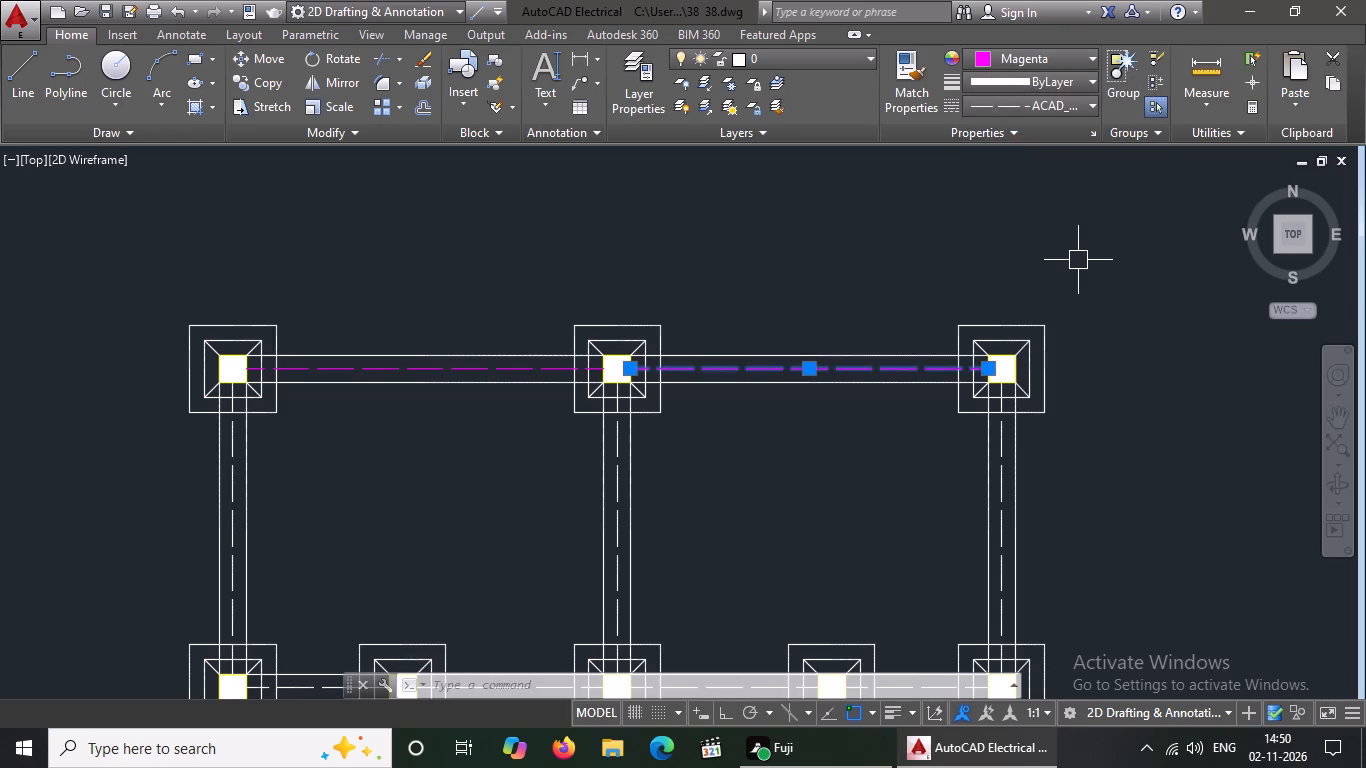
key(Escape)
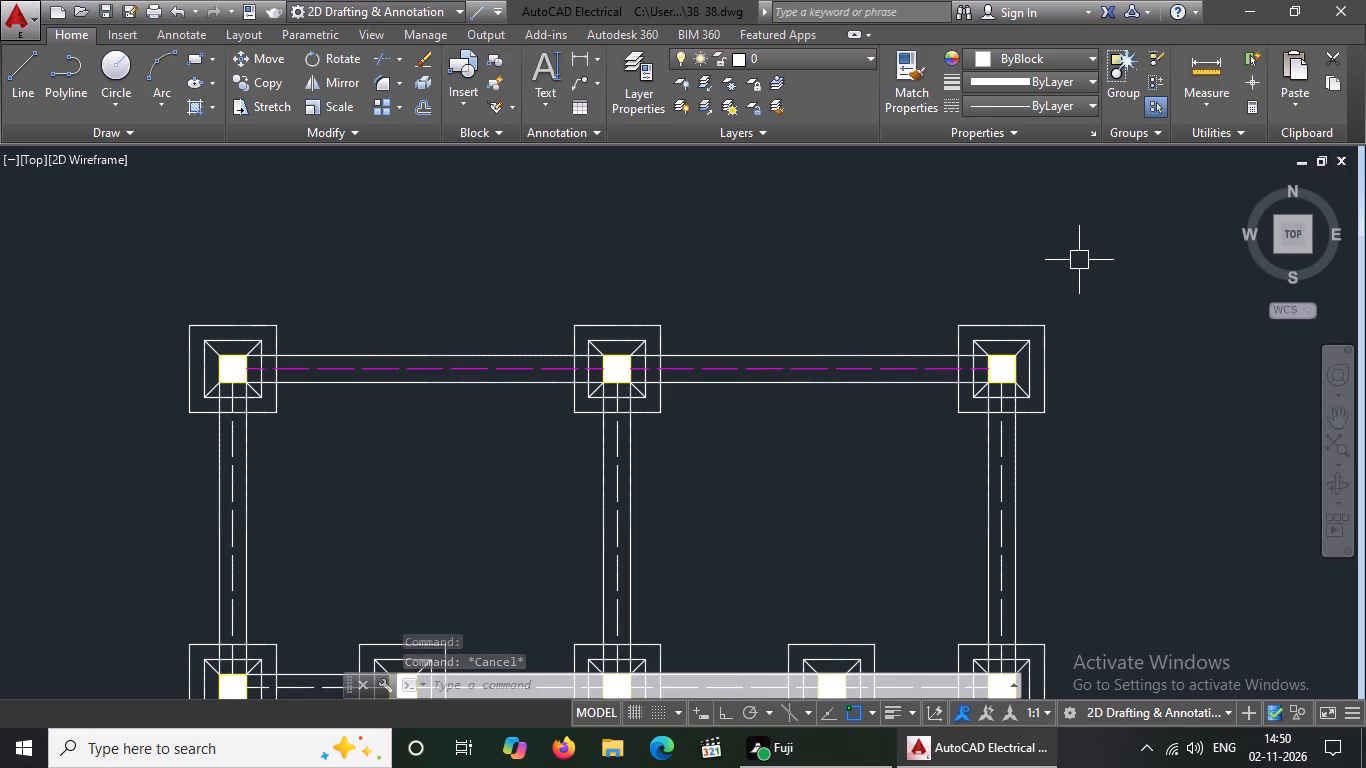
key(Escape)
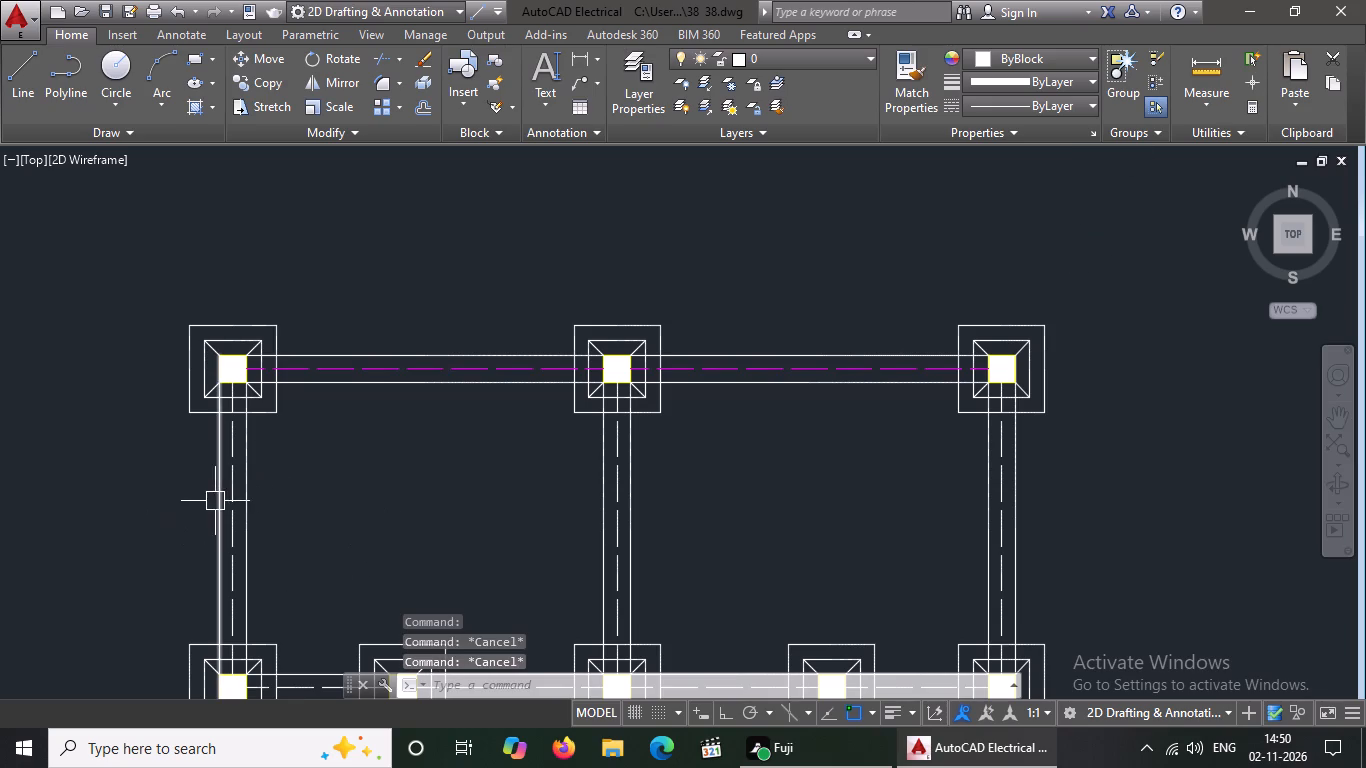
Change the dashed centerlines of the three north-south beams between the northernmost row and the five-footing row to magenta.
click(227, 488)
click(973, 49)
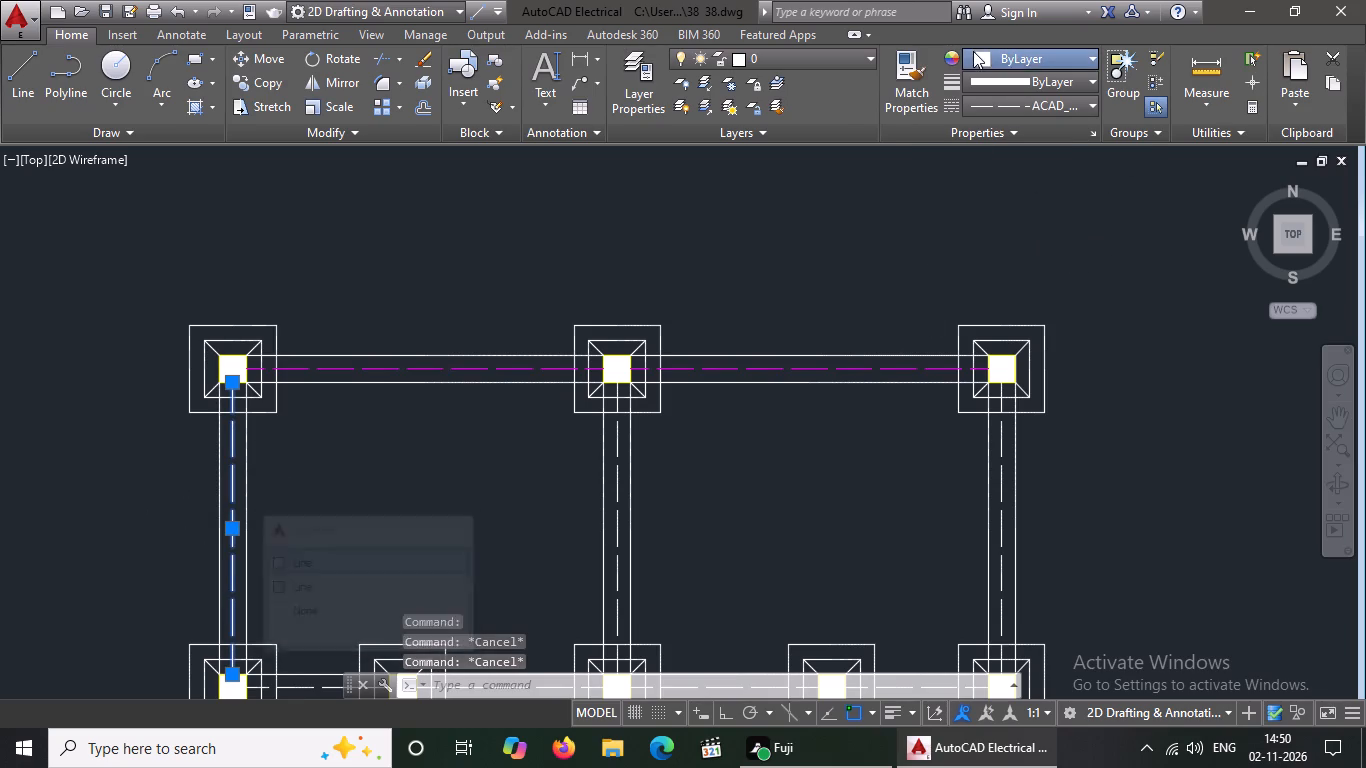
click(1076, 255)
key(Escape)
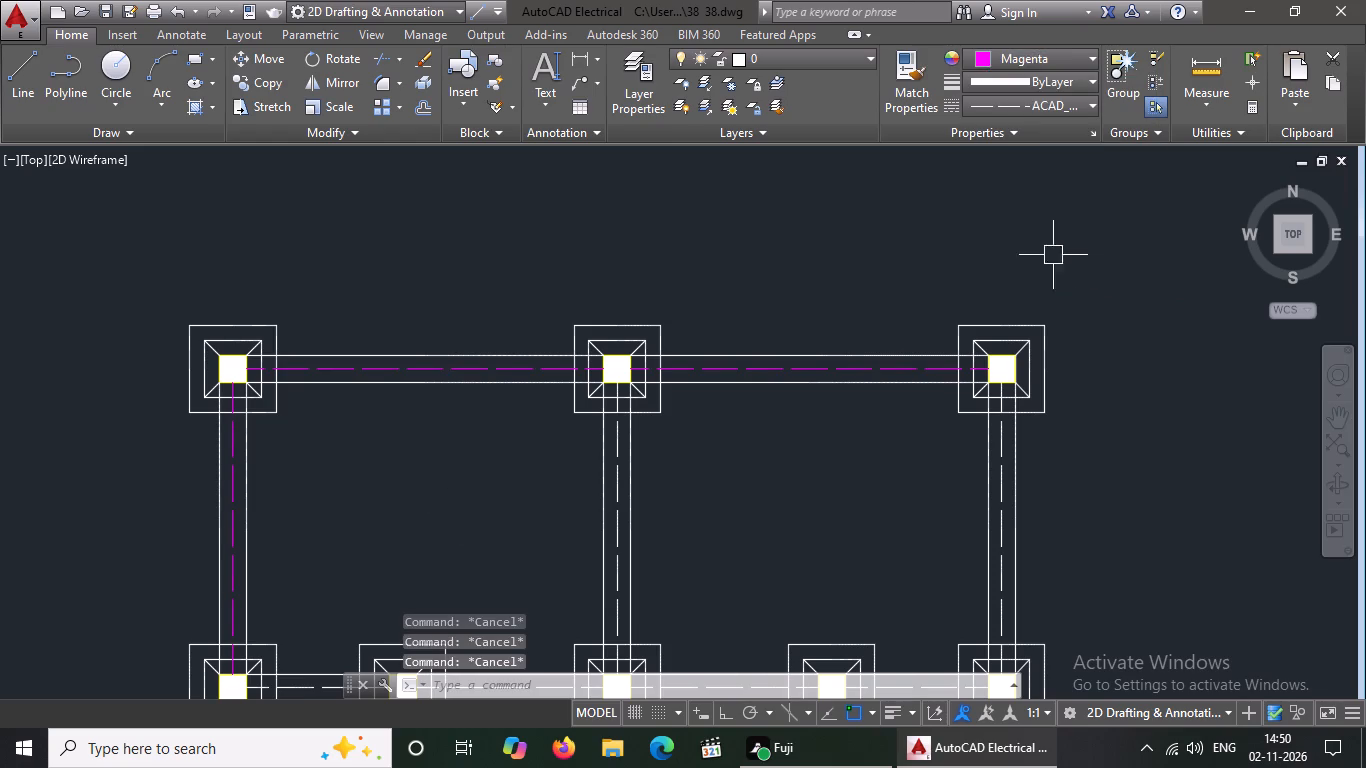
click(612, 491)
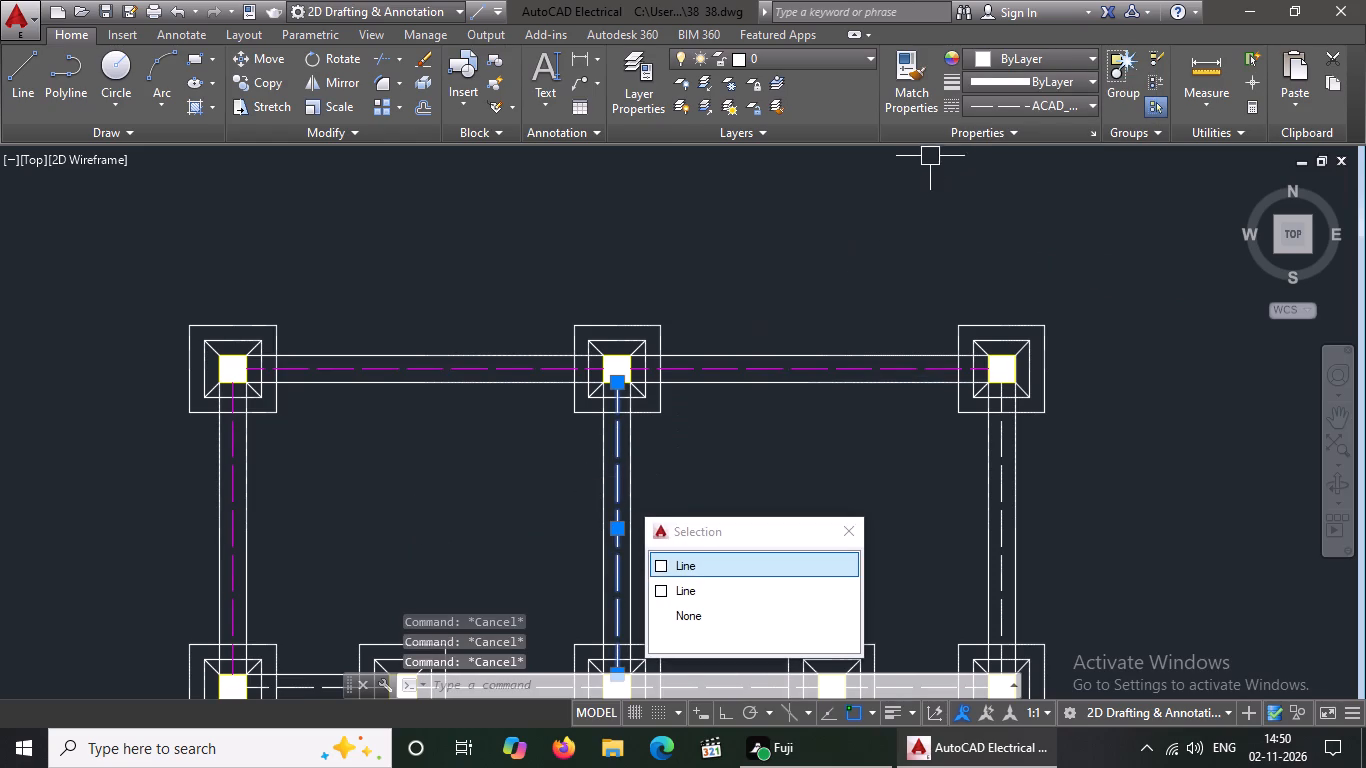
click(1033, 57)
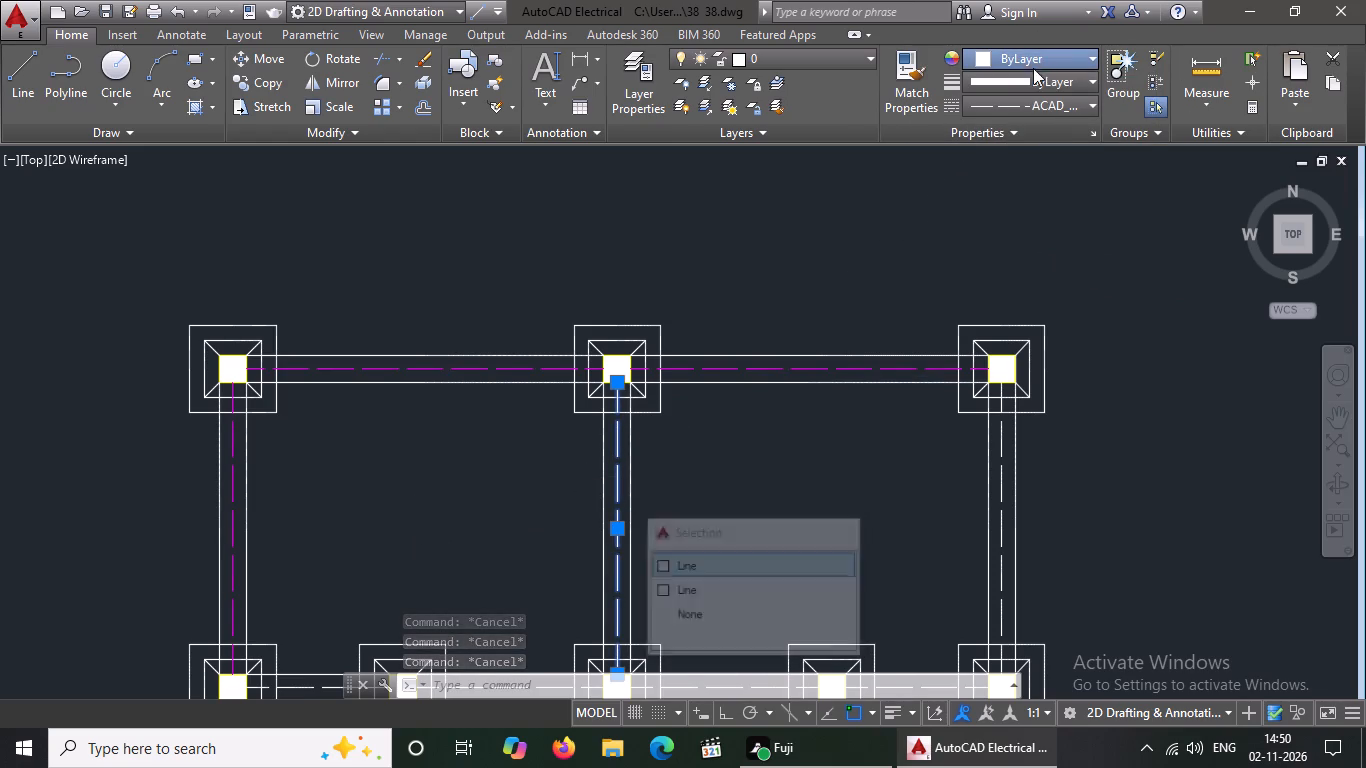
click(1072, 255)
key(Escape)
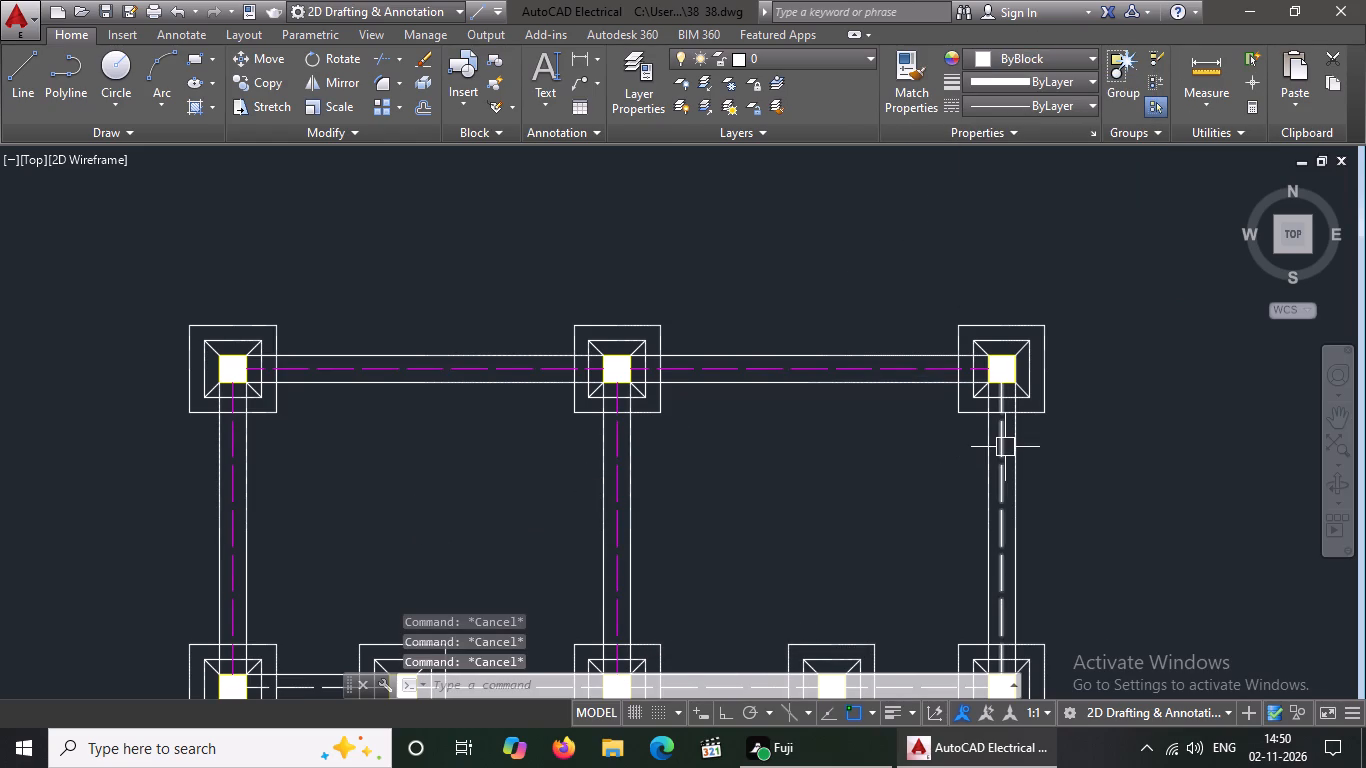
click(1005, 447)
click(1054, 51)
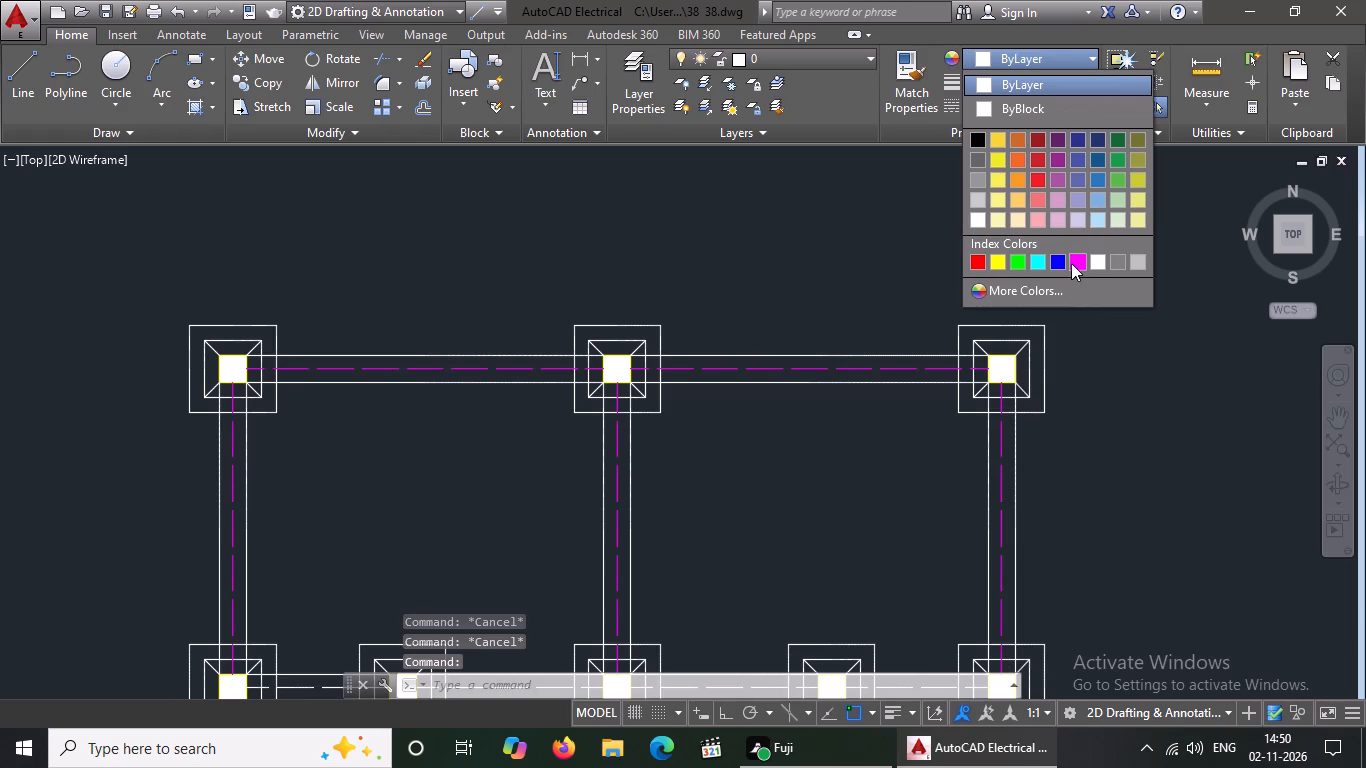
click(1072, 262)
scroll(862, 180, down, 4)
key(Escape)
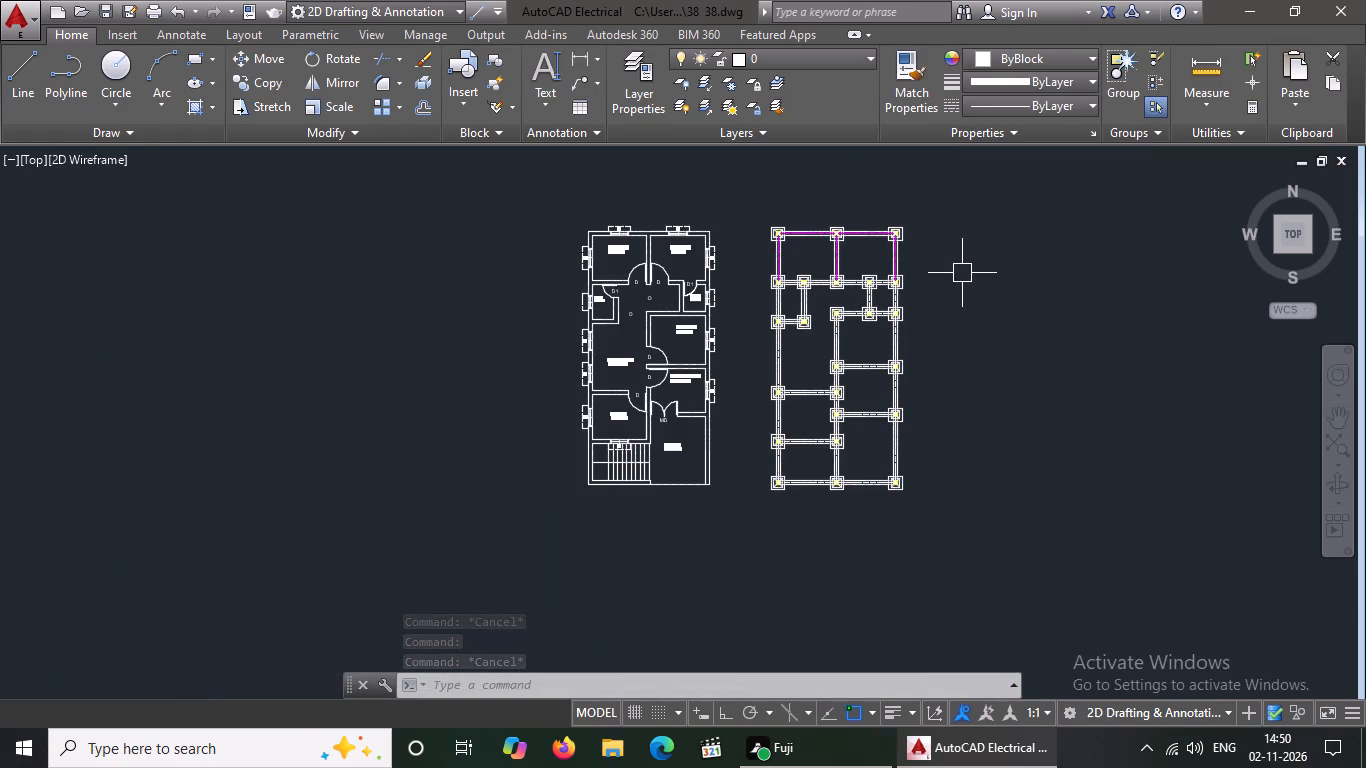
scroll(890, 257, up, 3)
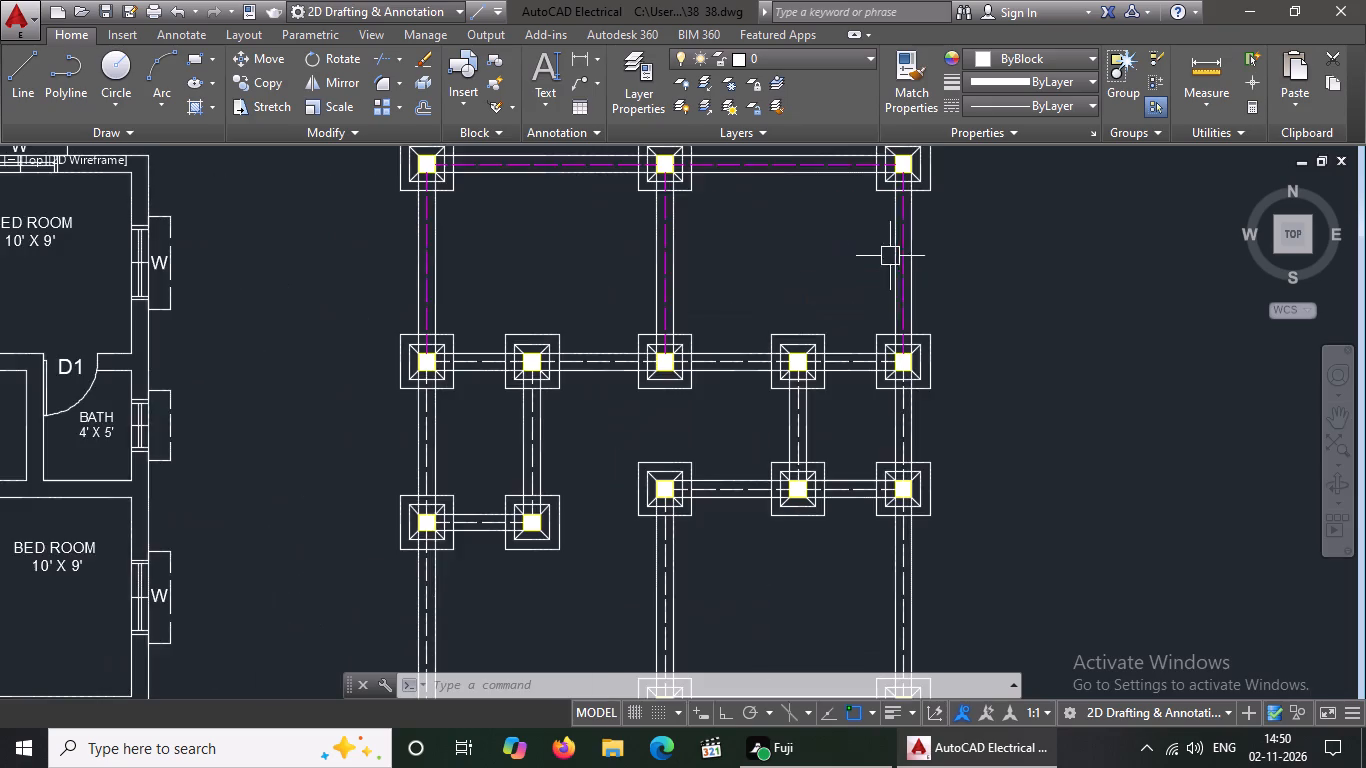
Change the dashed centerlines of the two western spans of the five-footing row's beam to magenta.
scroll(491, 309, up, 1)
click(450, 398)
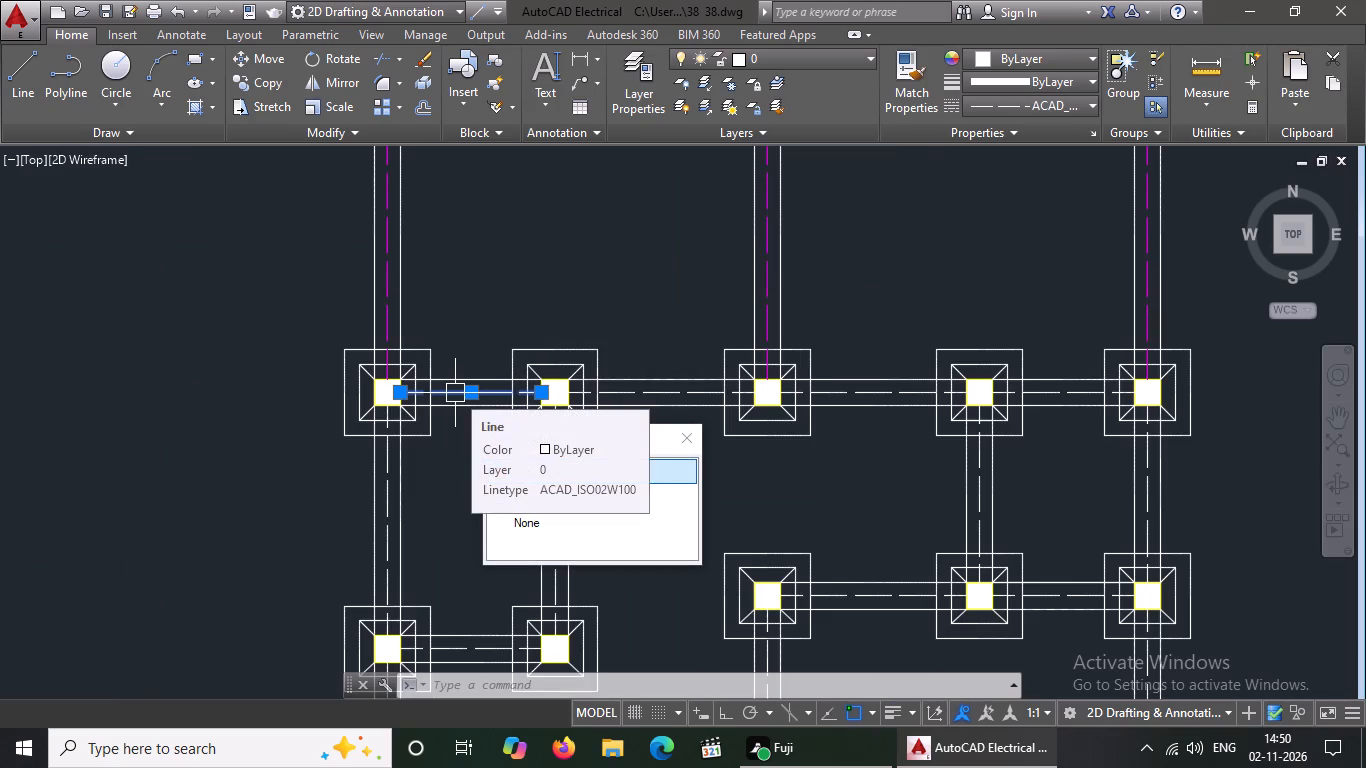
click(998, 53)
click(1078, 268)
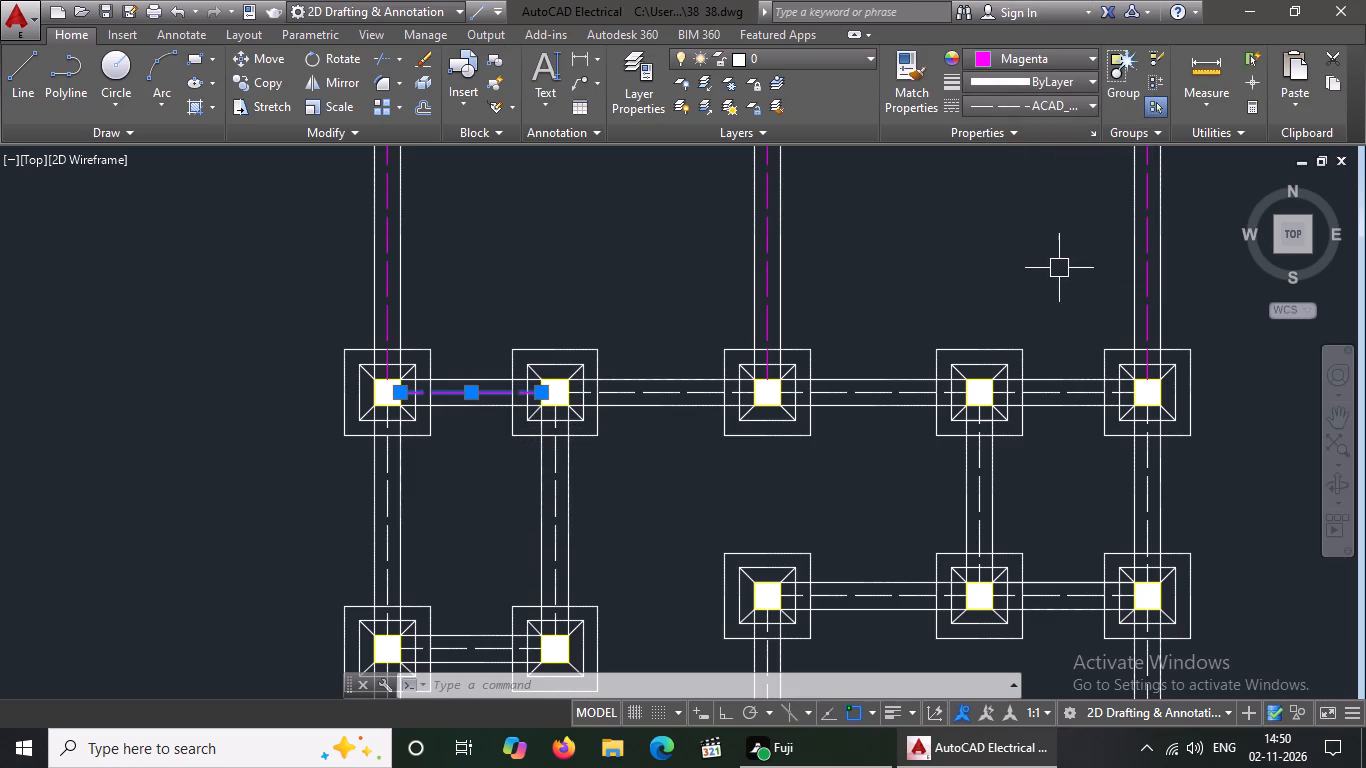
key(Escape)
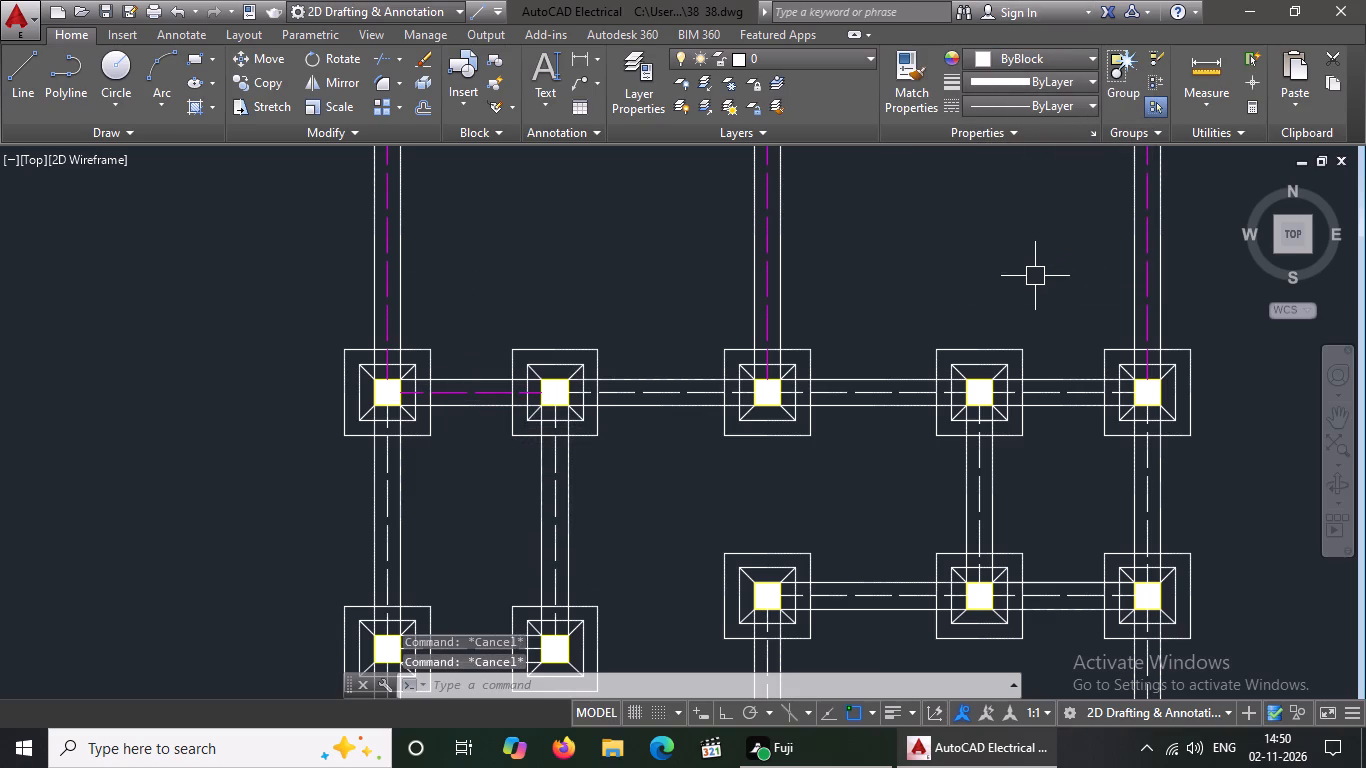
scroll(717, 375, down, 2)
scroll(685, 378, up, 2)
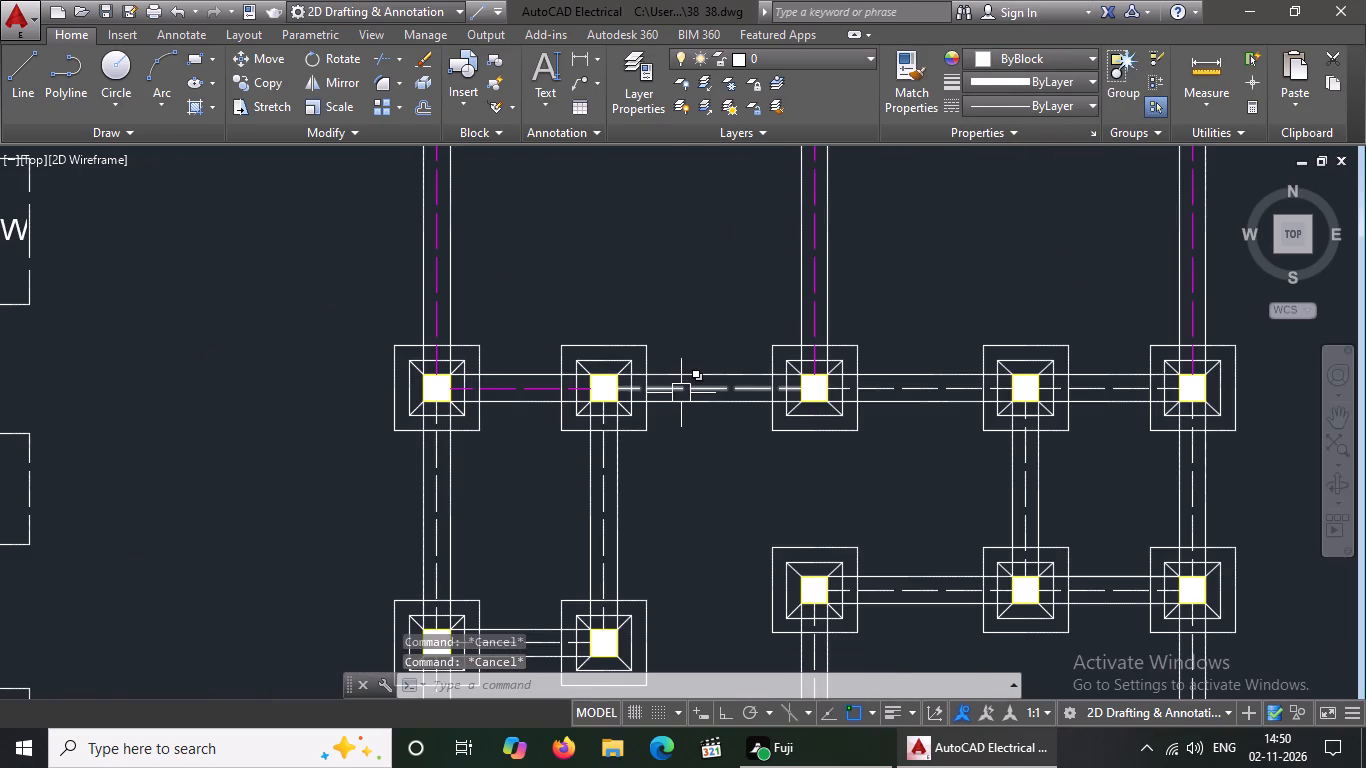
click(681, 393)
click(1009, 51)
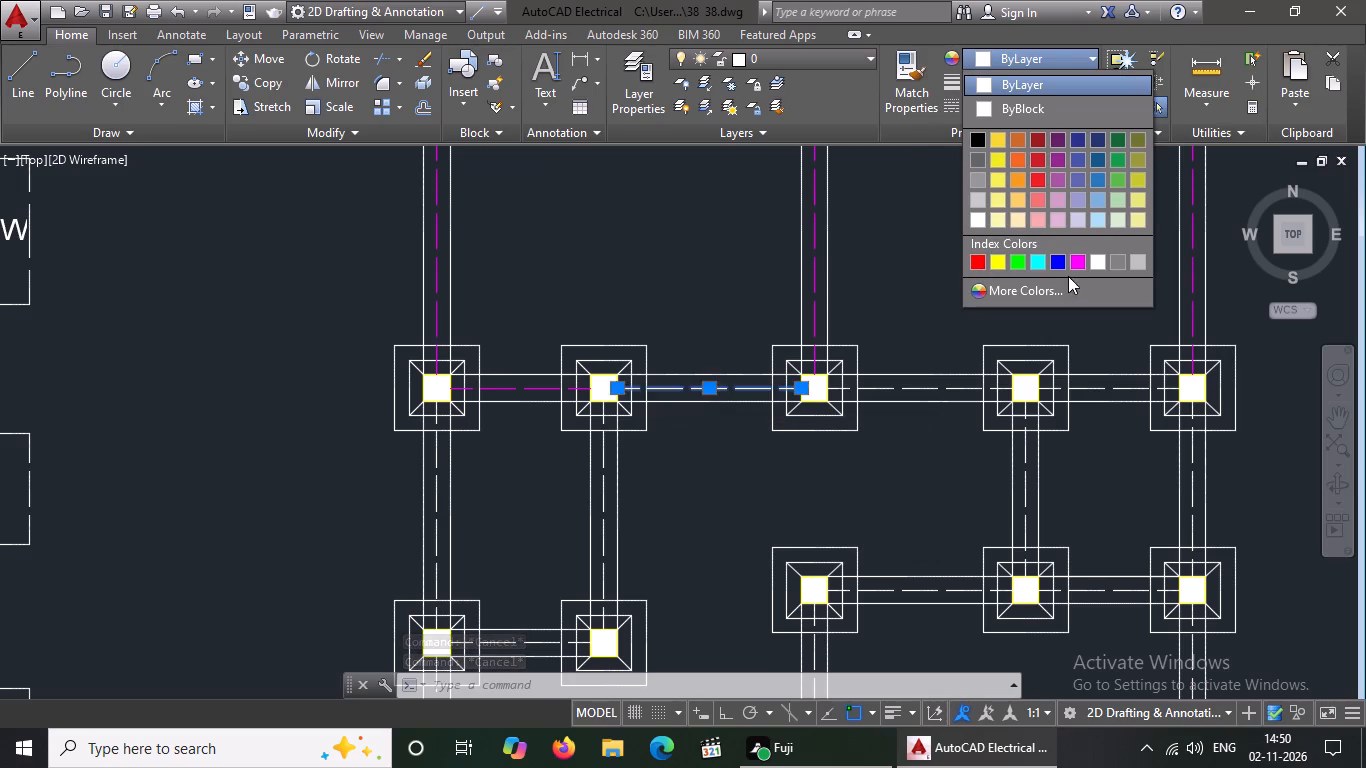
click(1073, 263)
key(Escape)
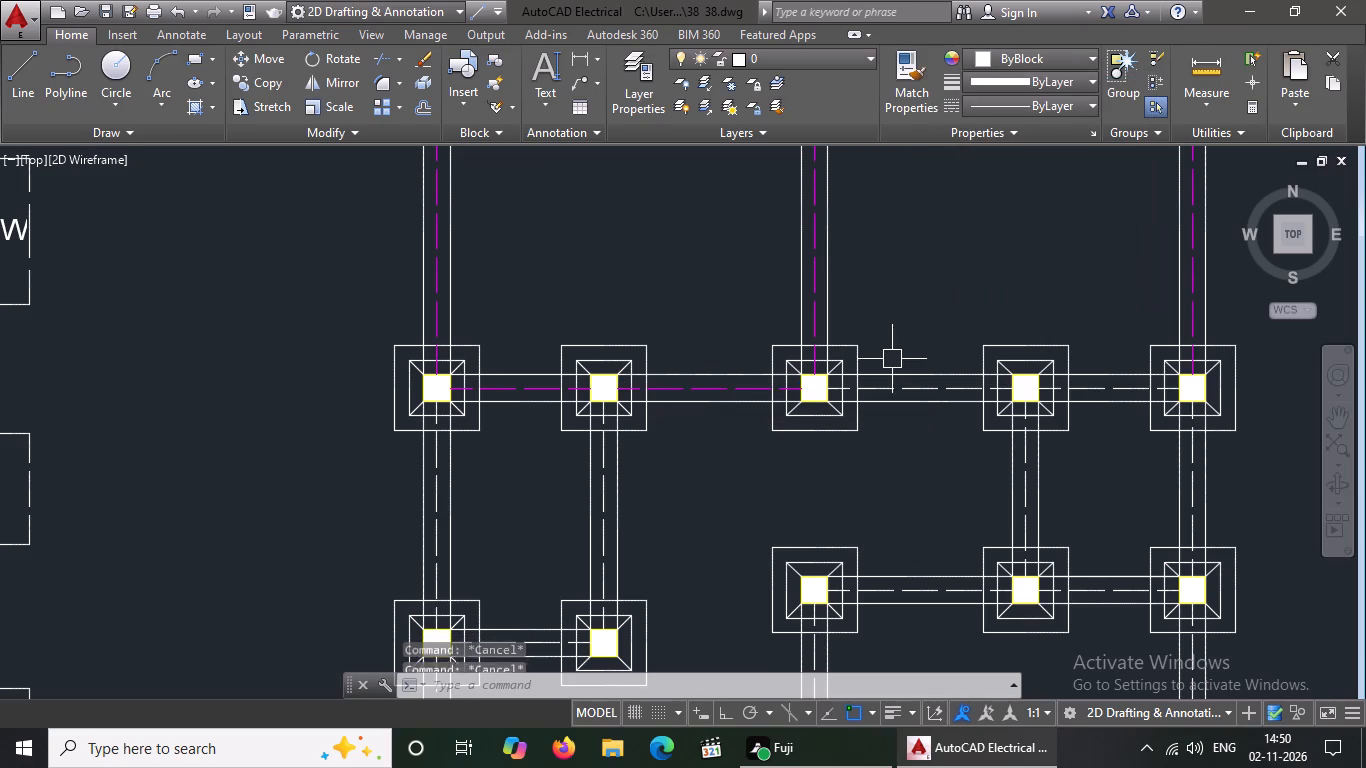
Change the dashed centerlines of the two eastern spans of the five-footing row's beam to magenta.
click(900, 388)
click(1041, 55)
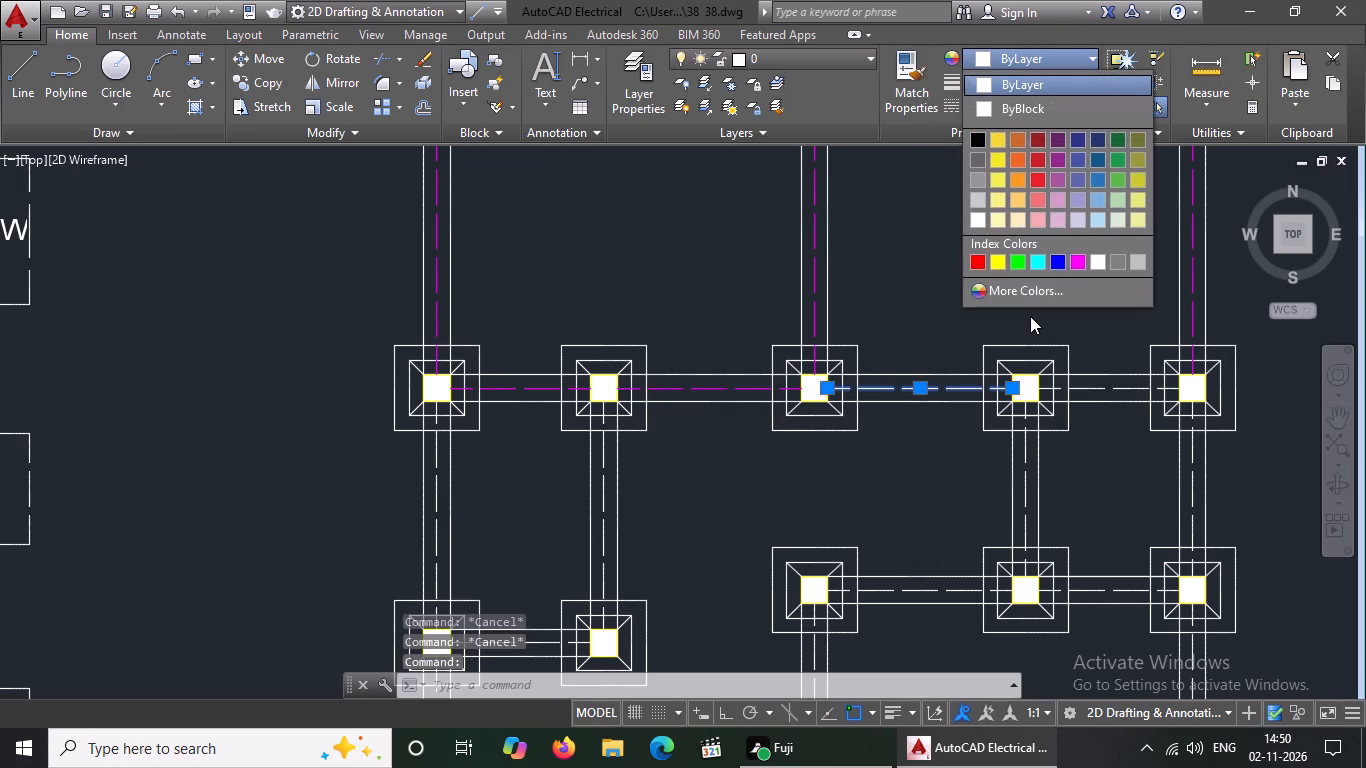
click(1081, 260)
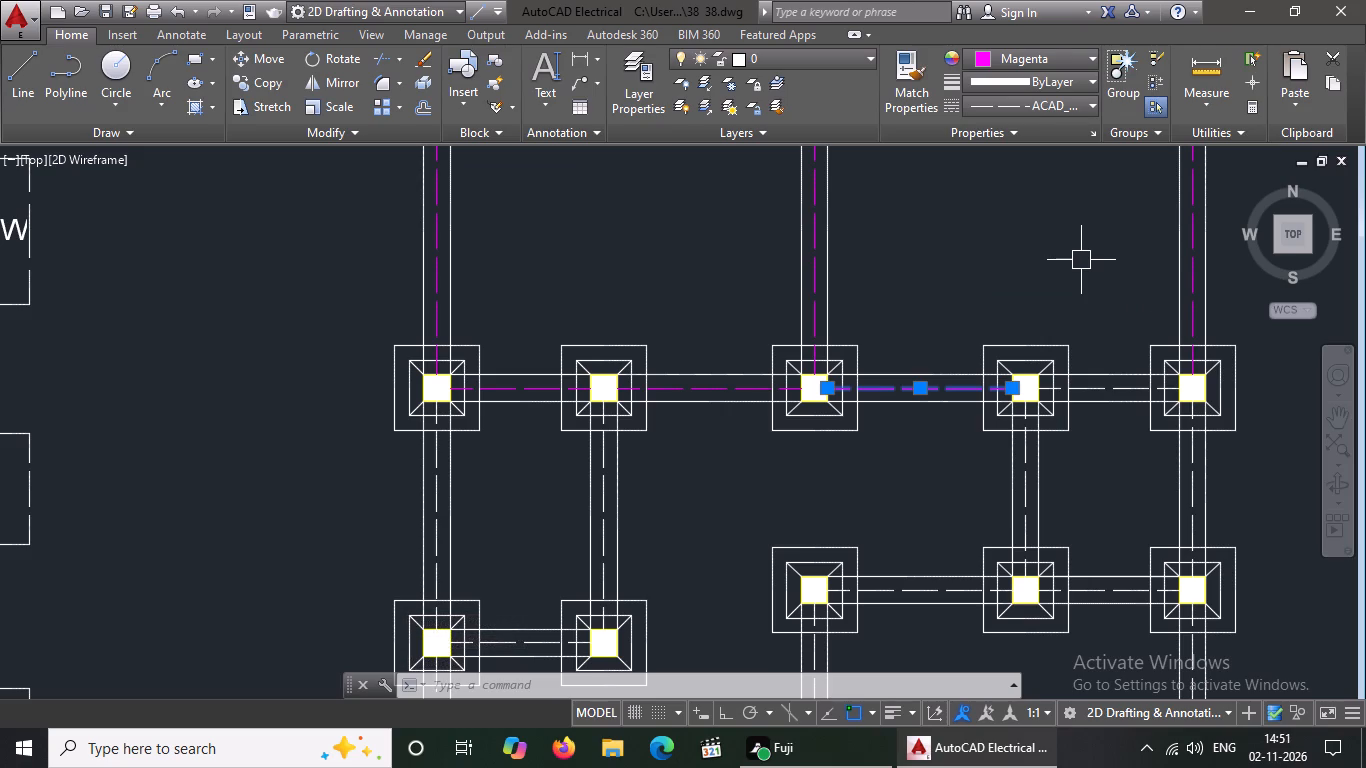
key(Escape)
click(1100, 392)
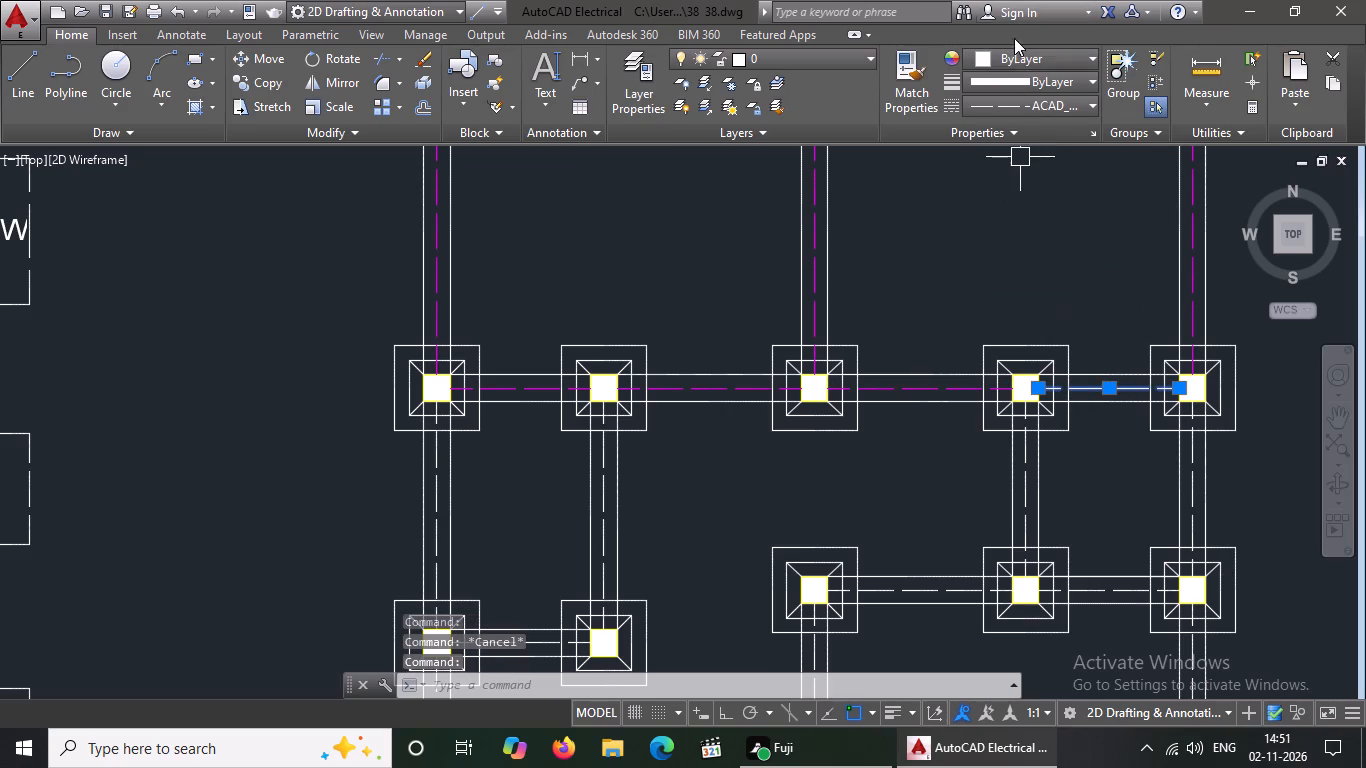
click(1009, 57)
click(1078, 260)
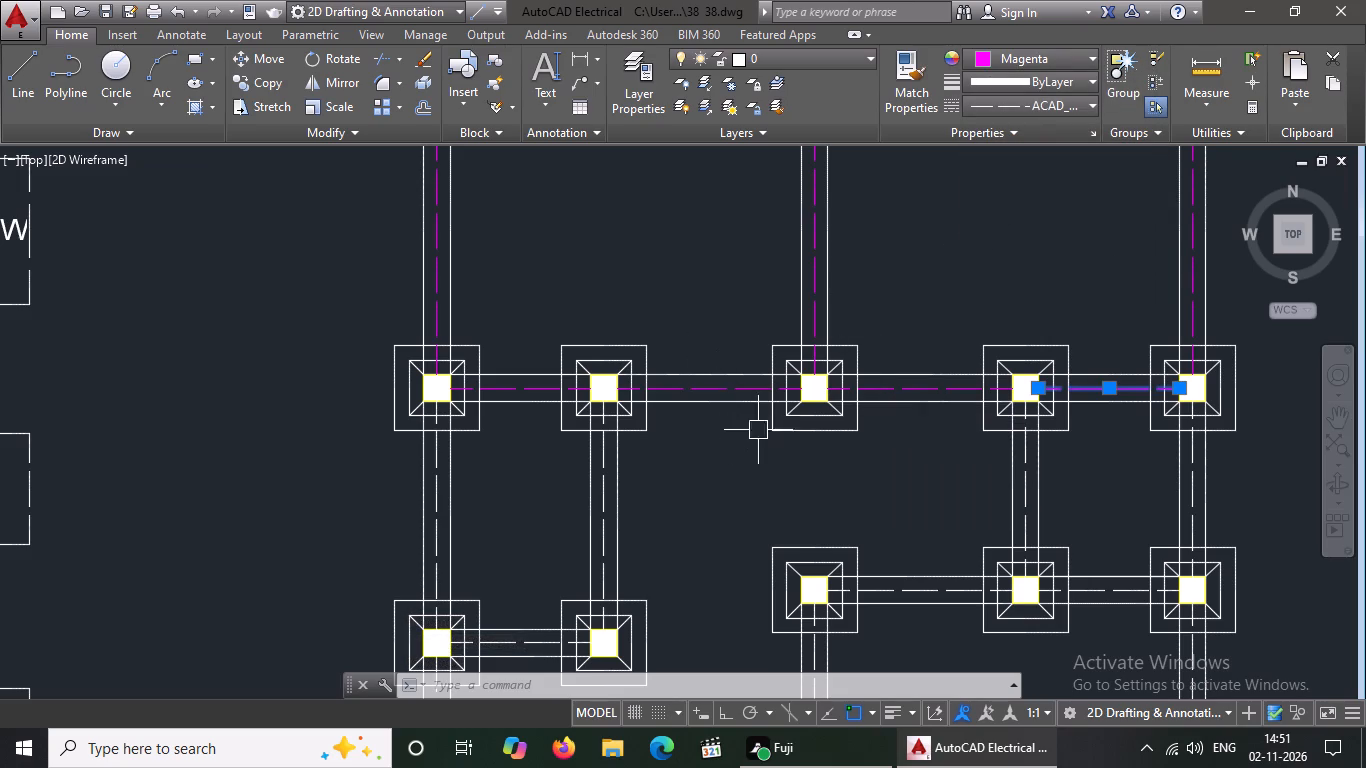
scroll(745, 333, down, 3)
key(Escape)
Change the dashed centerlines of the two western north-south beams just south of the five-footing row to magenta.
scroll(671, 424, up, 3)
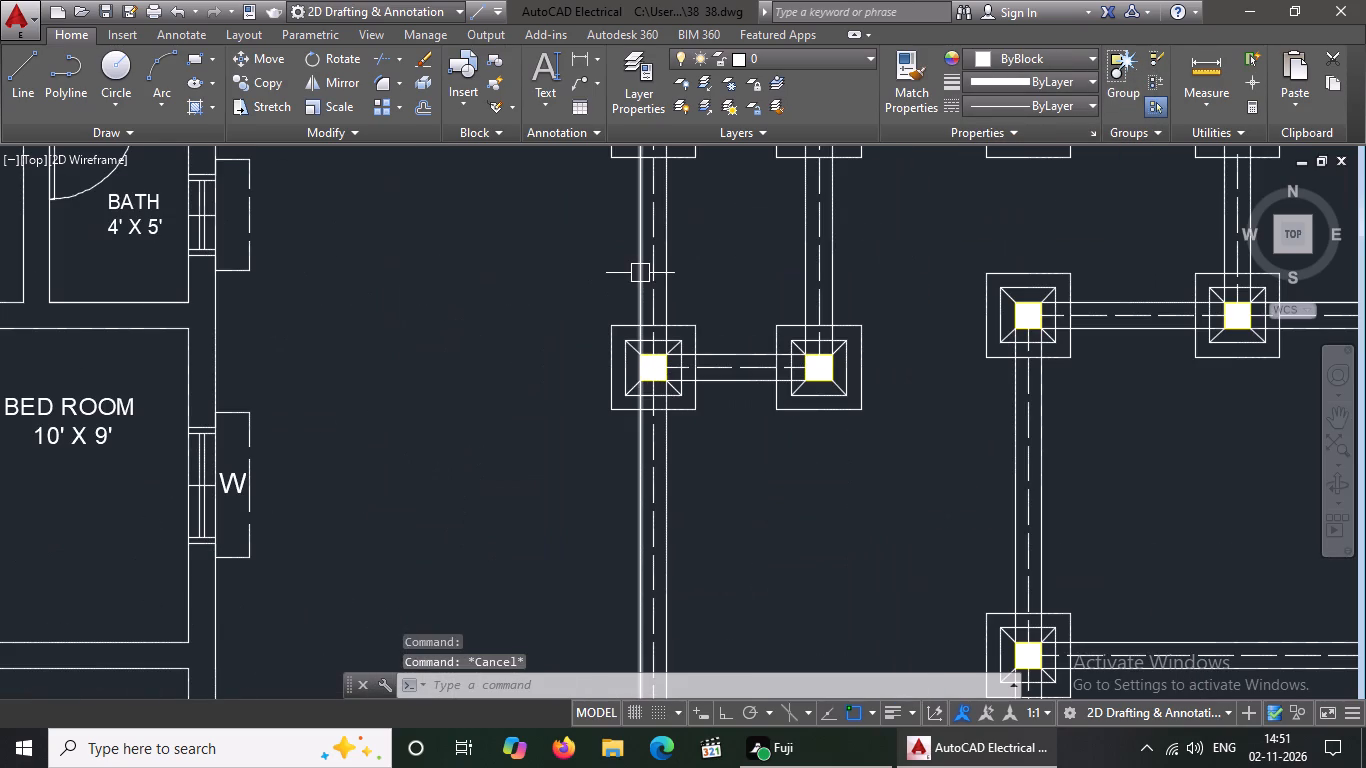
click(653, 264)
click(1033, 63)
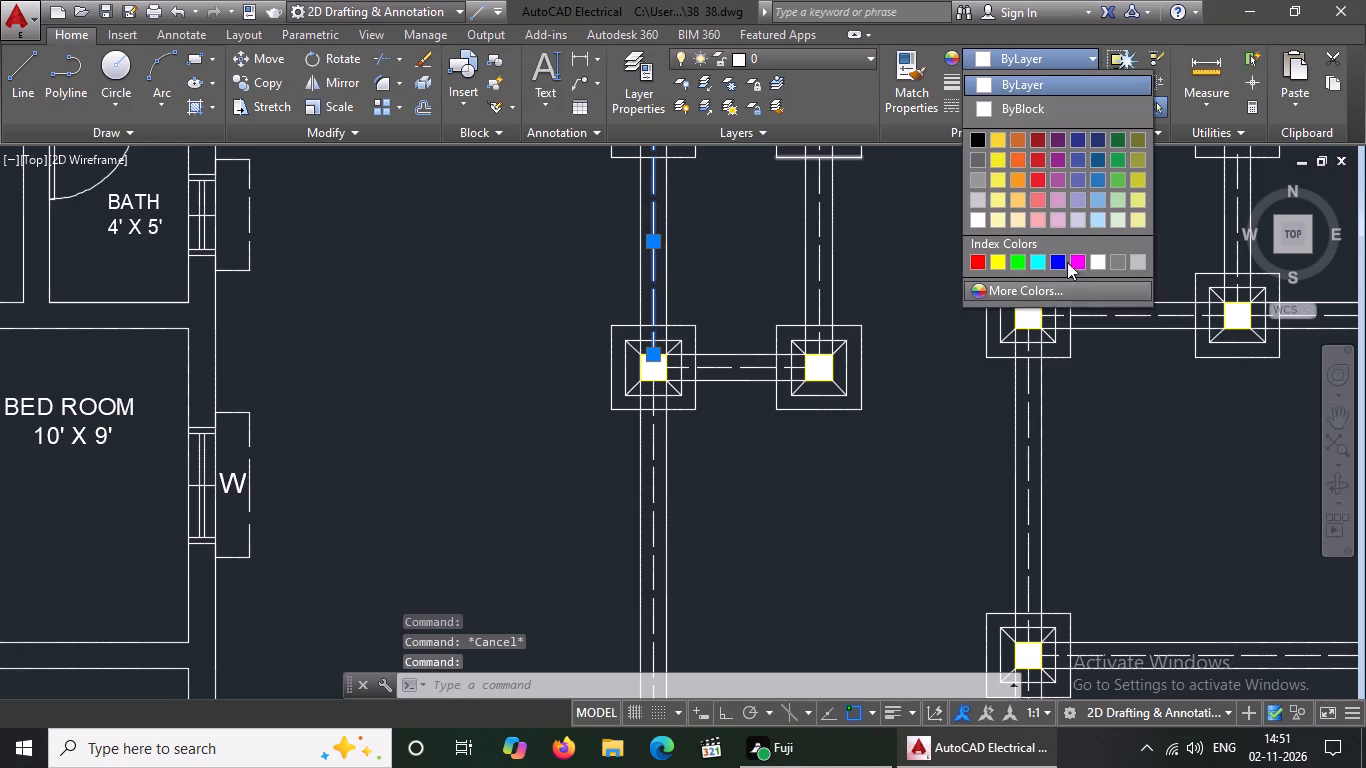
click(1077, 258)
key(Escape)
click(819, 281)
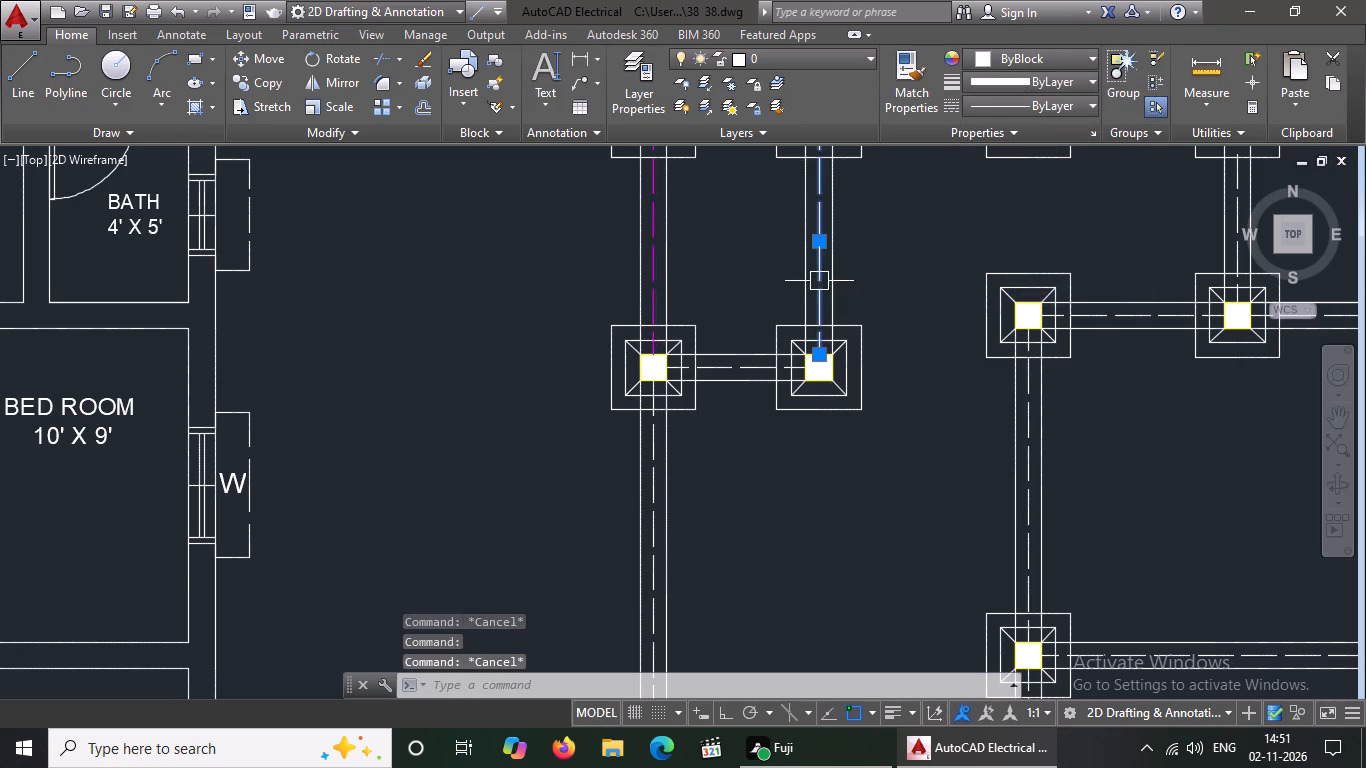
click(1037, 57)
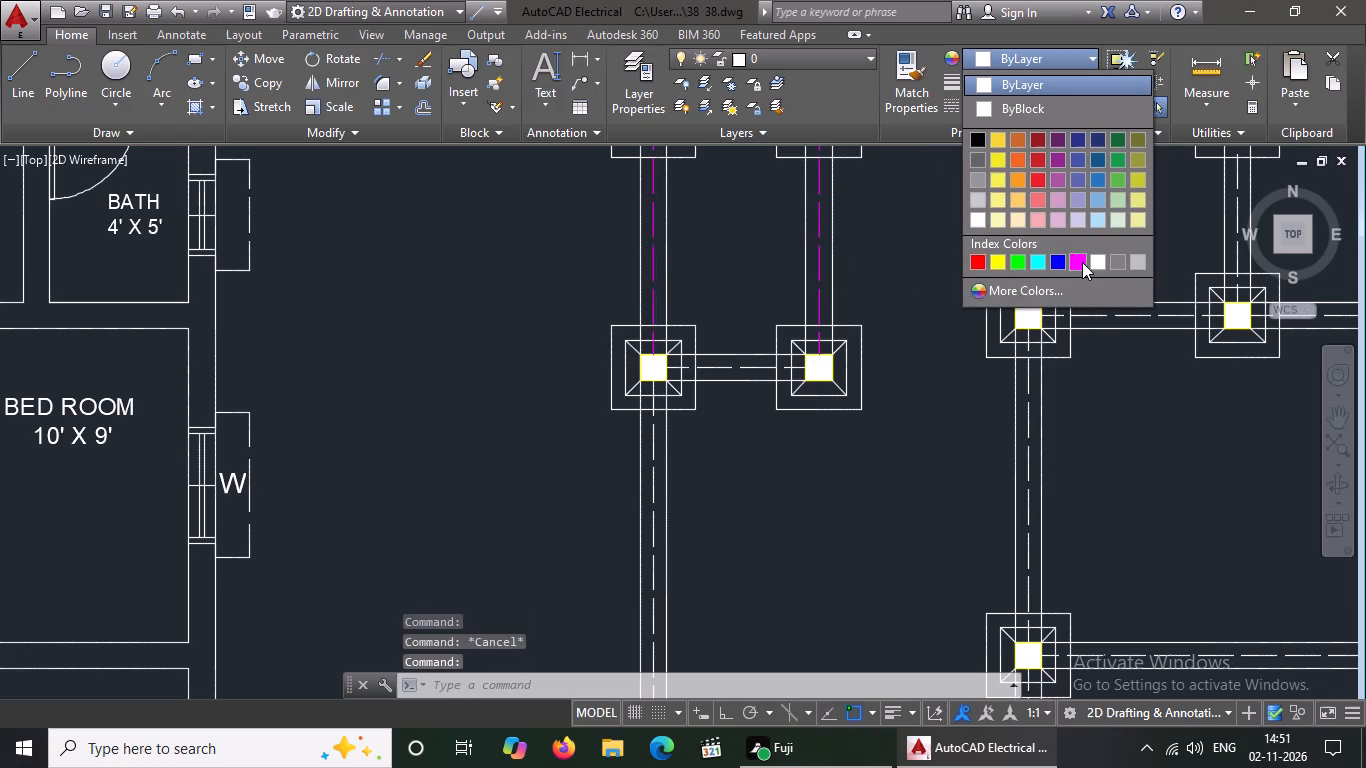
click(1082, 262)
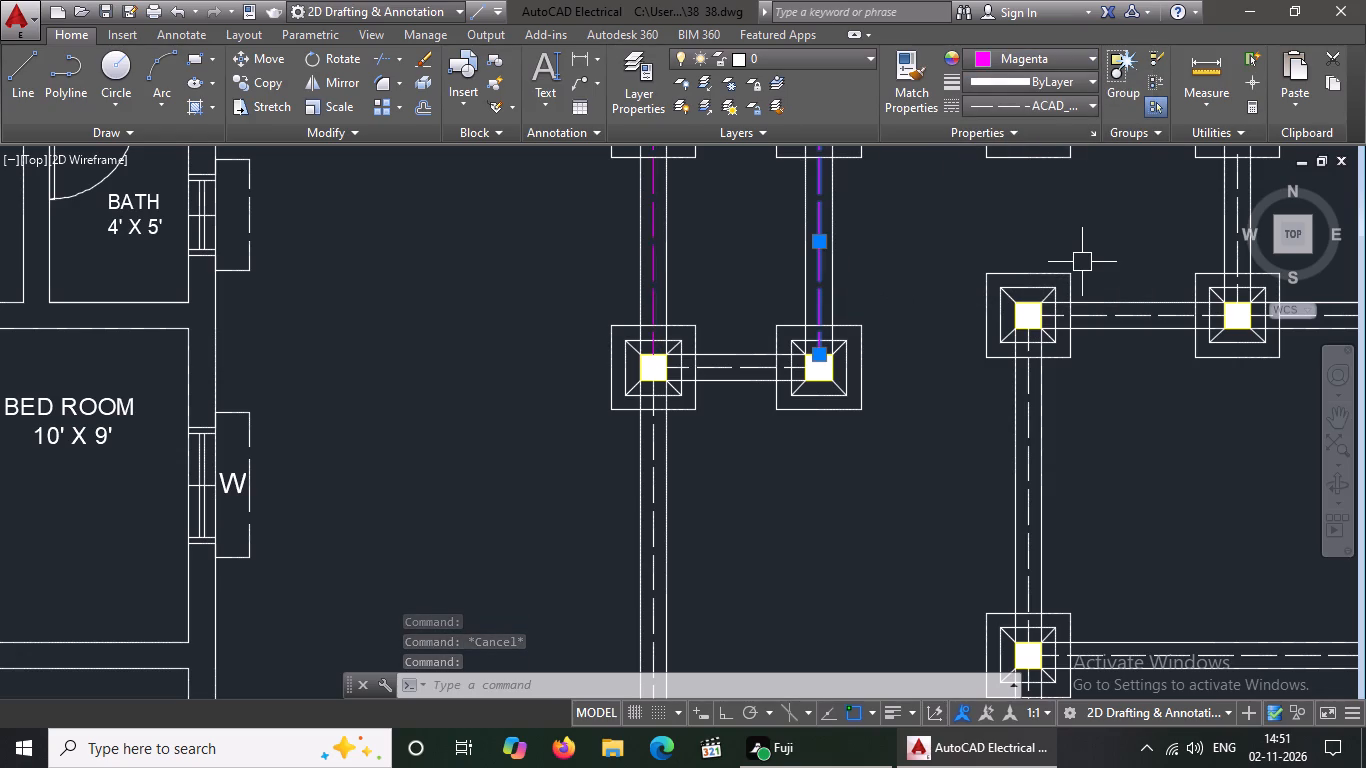
key(Escape)
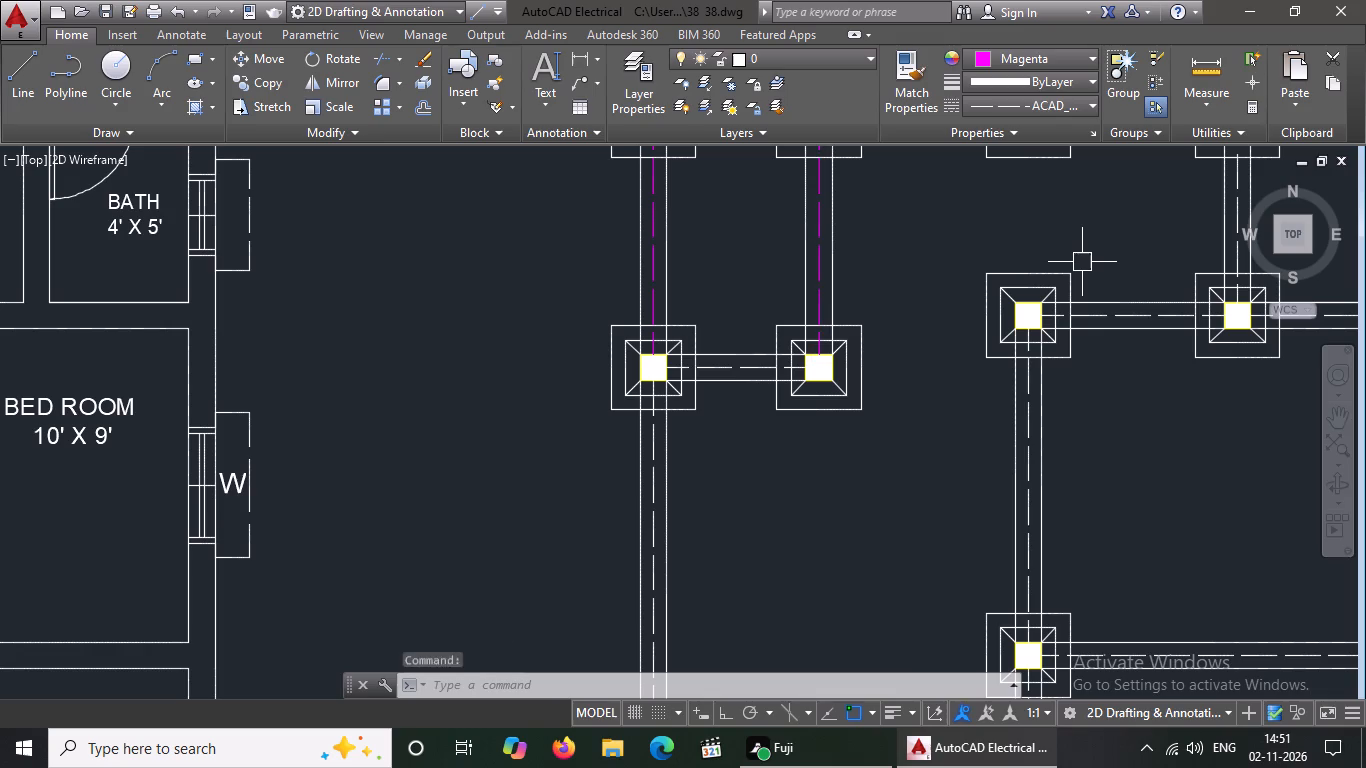
key(Escape)
Change the dashed centerlines of the two eastern north-south beams between the five-footing row and the three-footing row below it to magenta.
scroll(1066, 272, down, 4)
scroll(1067, 290, up, 4)
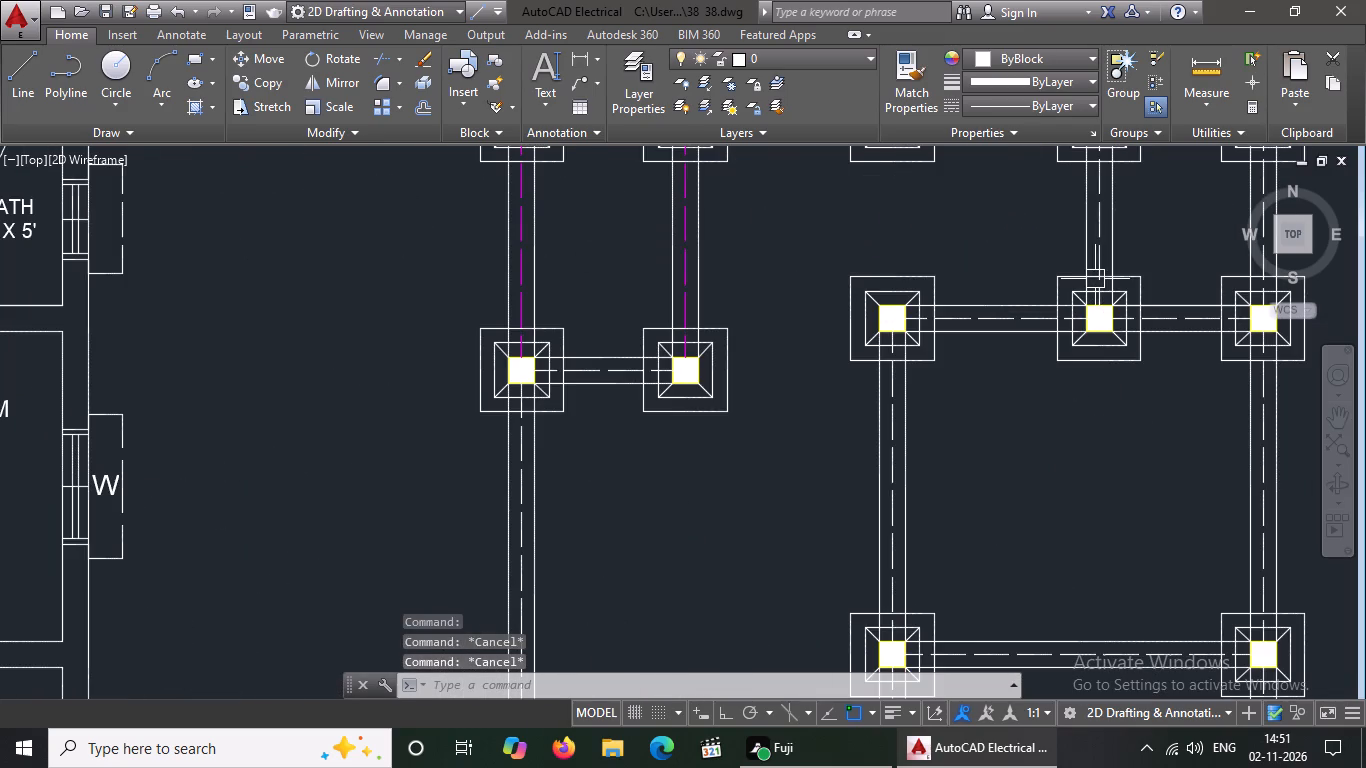
click(1106, 258)
drag(1069, 56, 1066, 65)
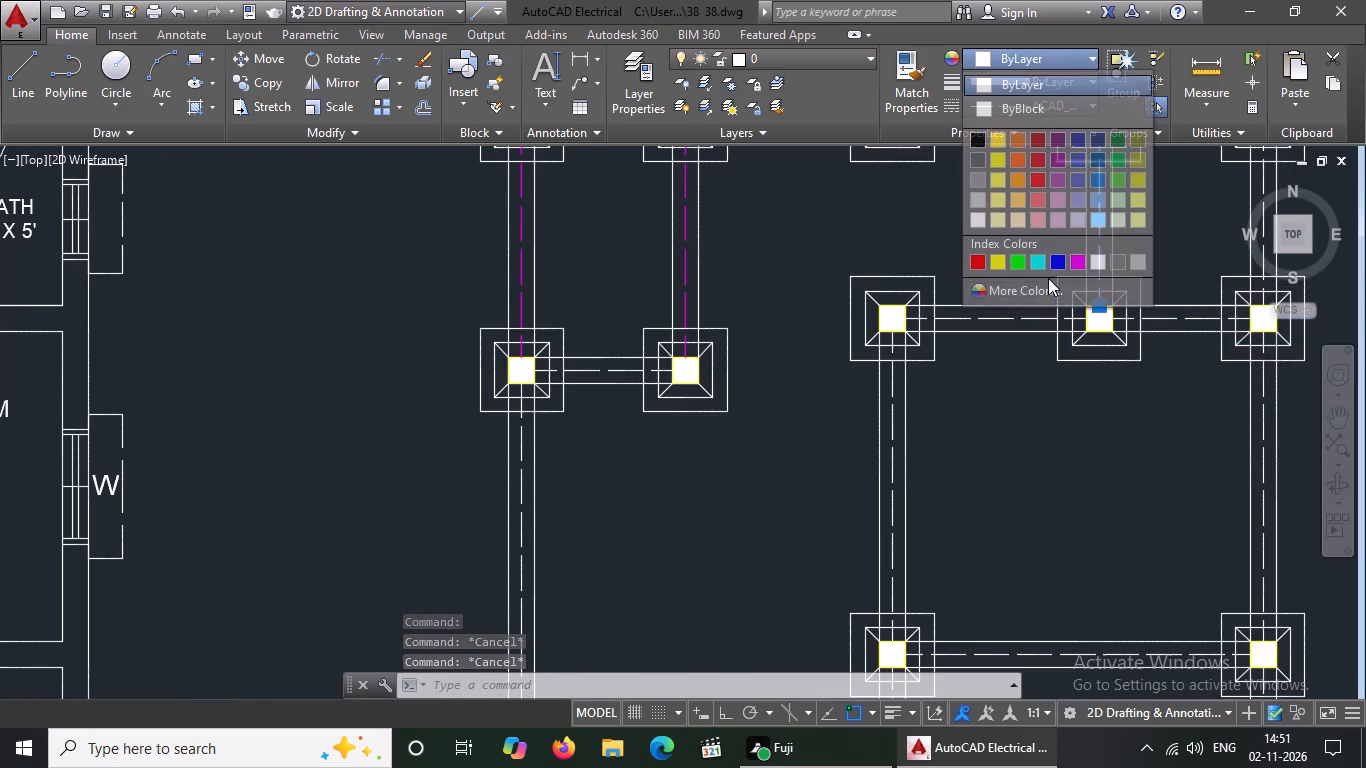
click(1074, 262)
key(Escape)
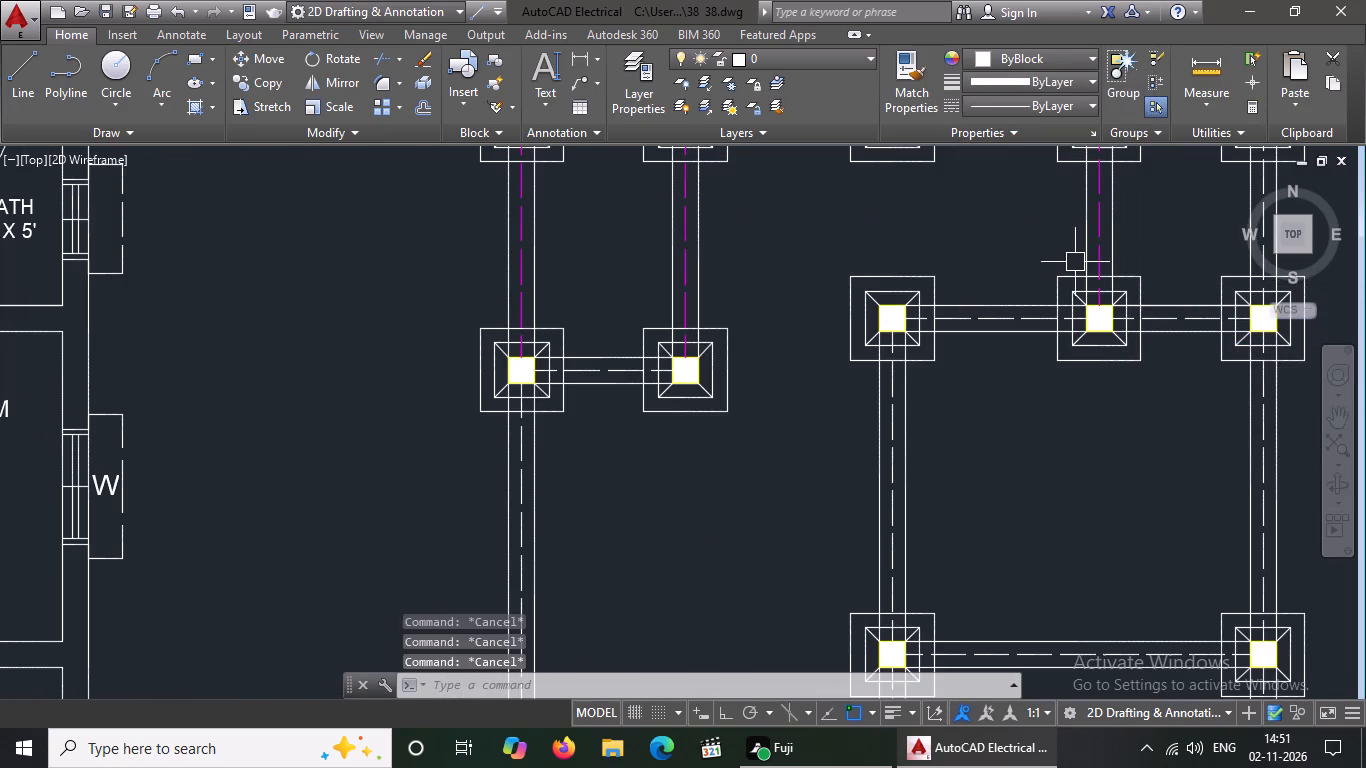
scroll(999, 296, down, 3)
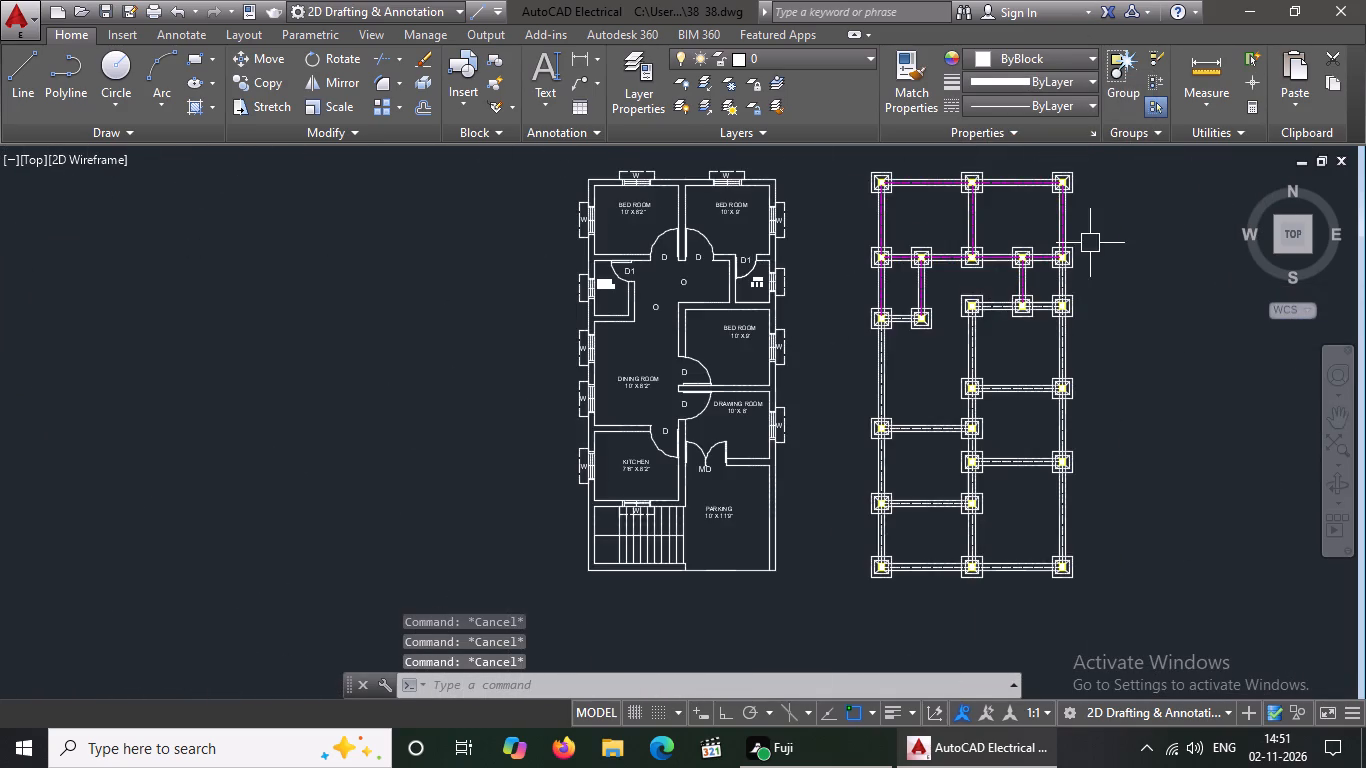
scroll(1070, 258, up, 4)
click(1037, 296)
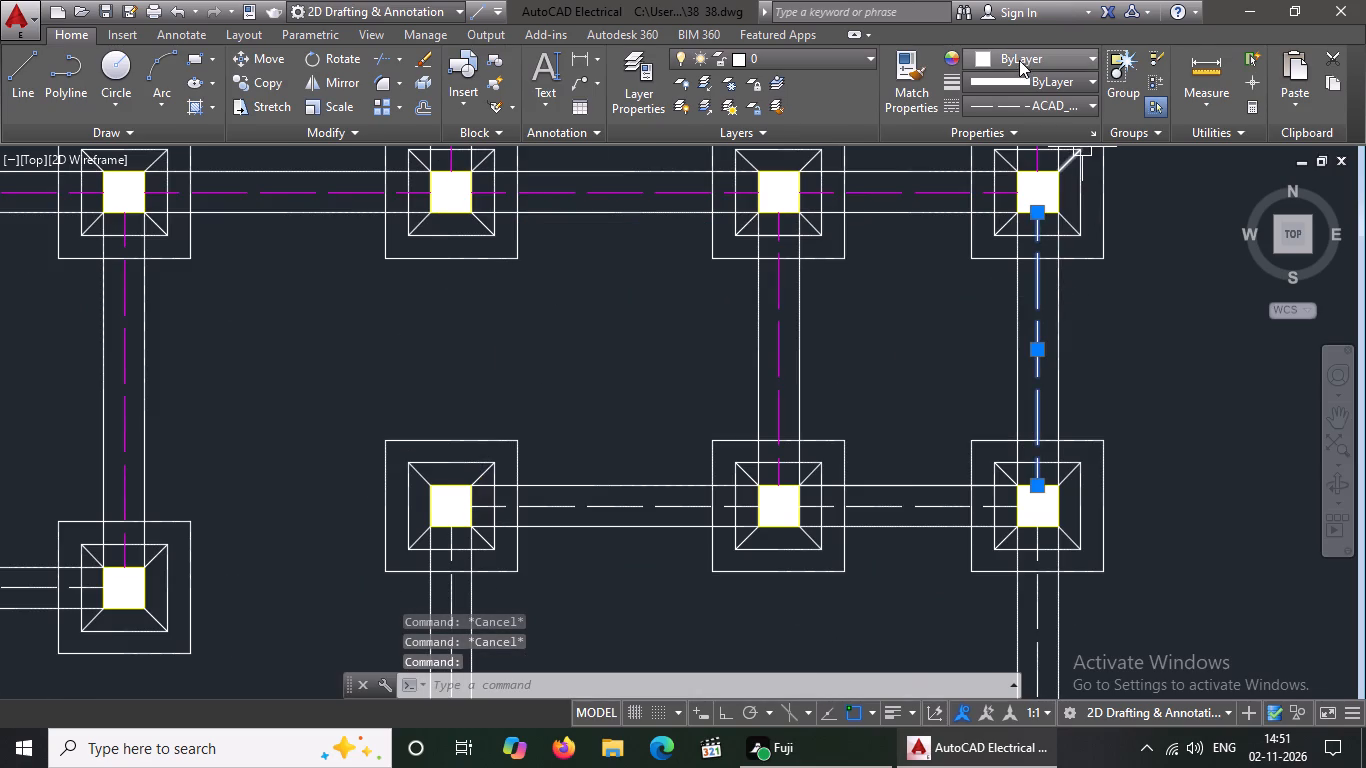
drag(1019, 60, 1019, 75)
click(1032, 69)
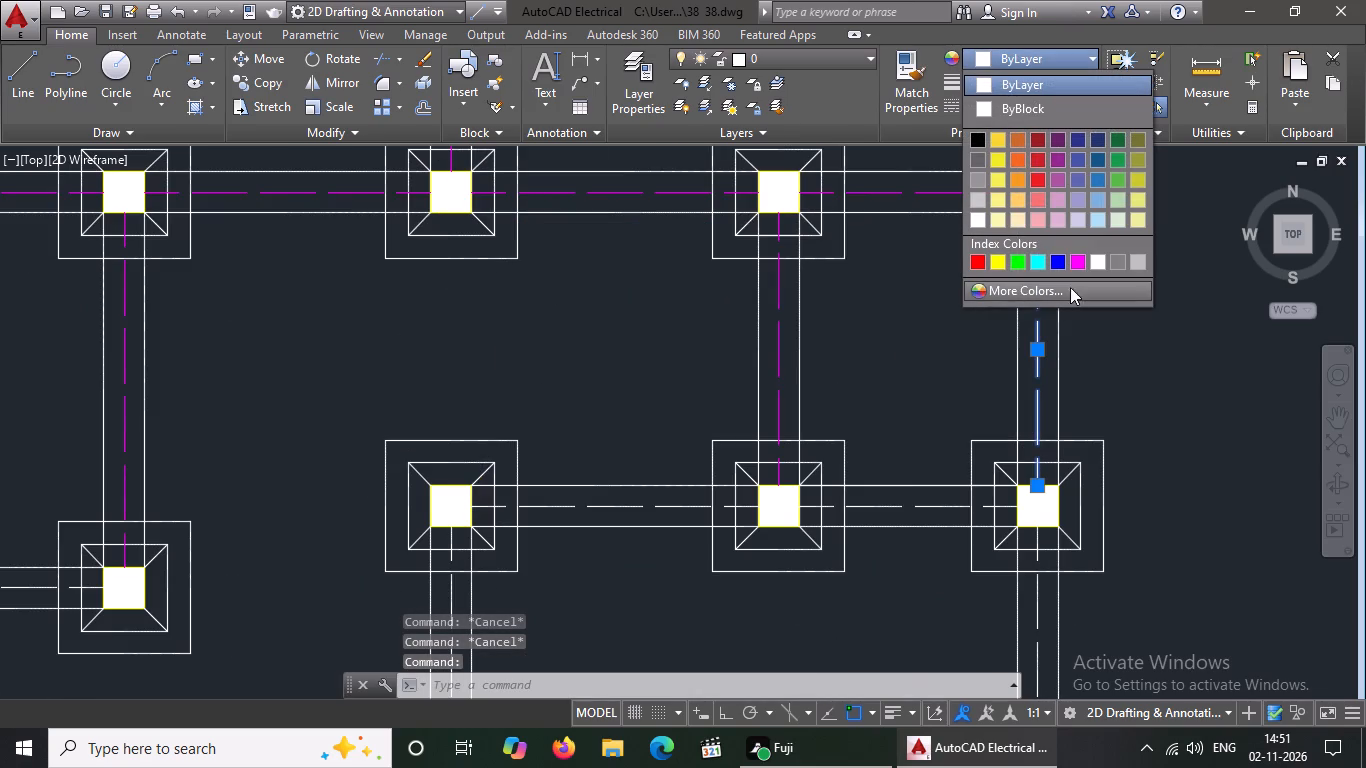
click(1077, 267)
key(Escape)
Change the dashed centerlines of both spans of the three-footing row's beam, just south of the five-footing row, to magenta.
scroll(919, 255, down, 2)
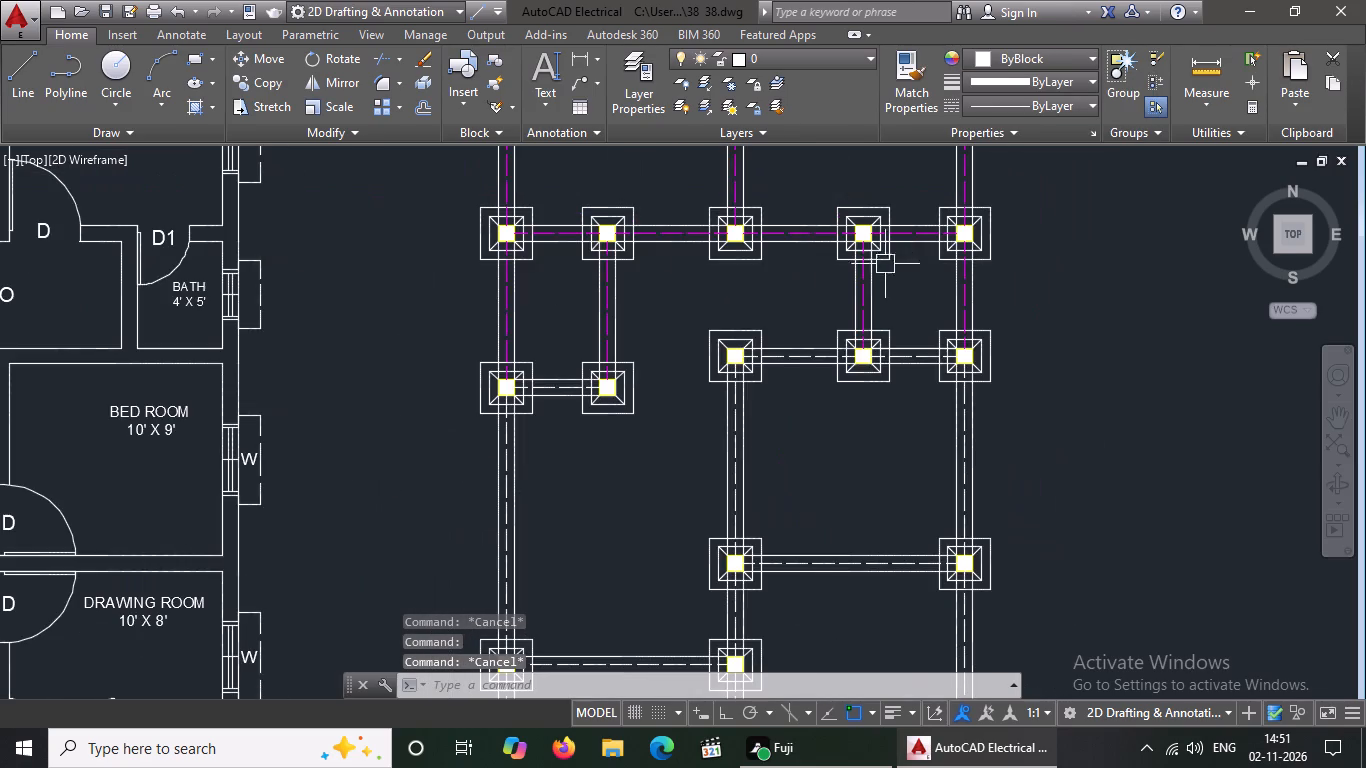
scroll(801, 391, up, 2)
click(779, 292)
click(991, 57)
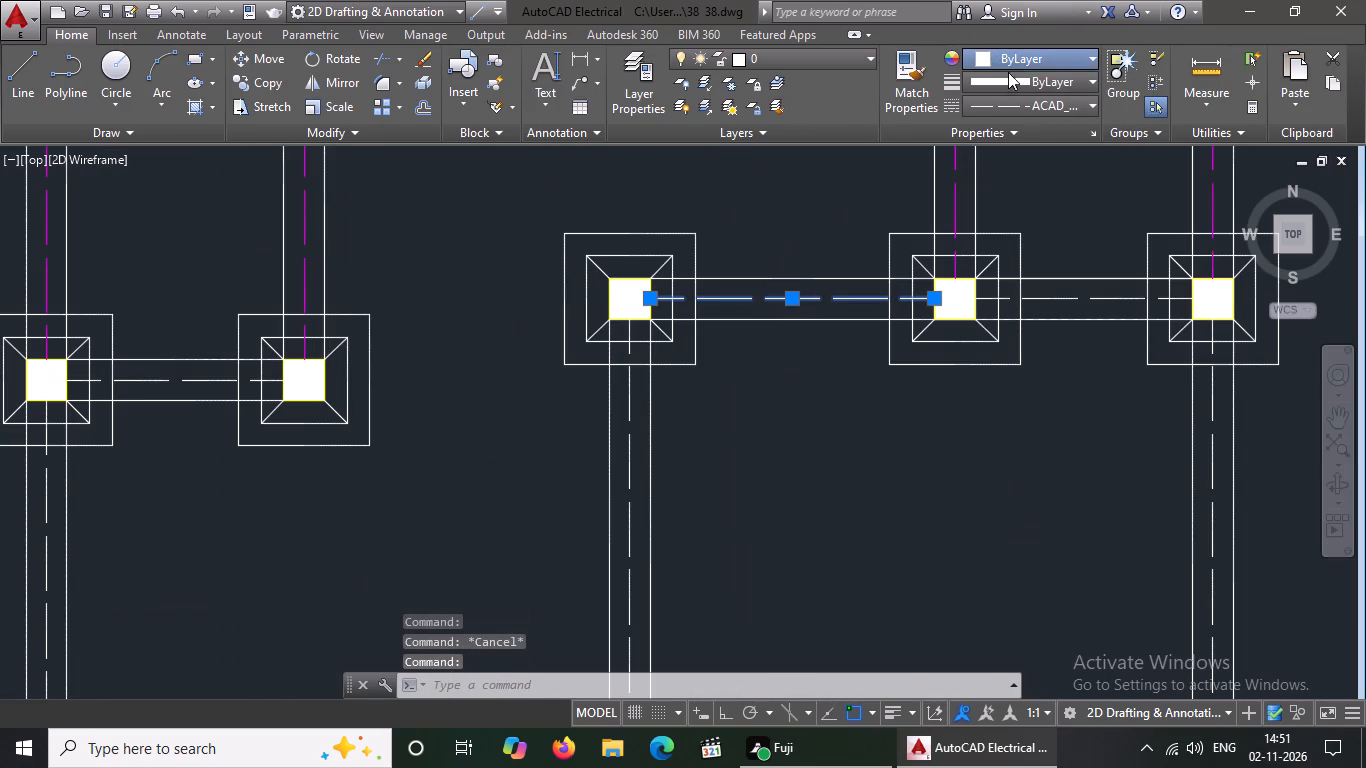
click(1072, 259)
key(Escape)
click(1082, 304)
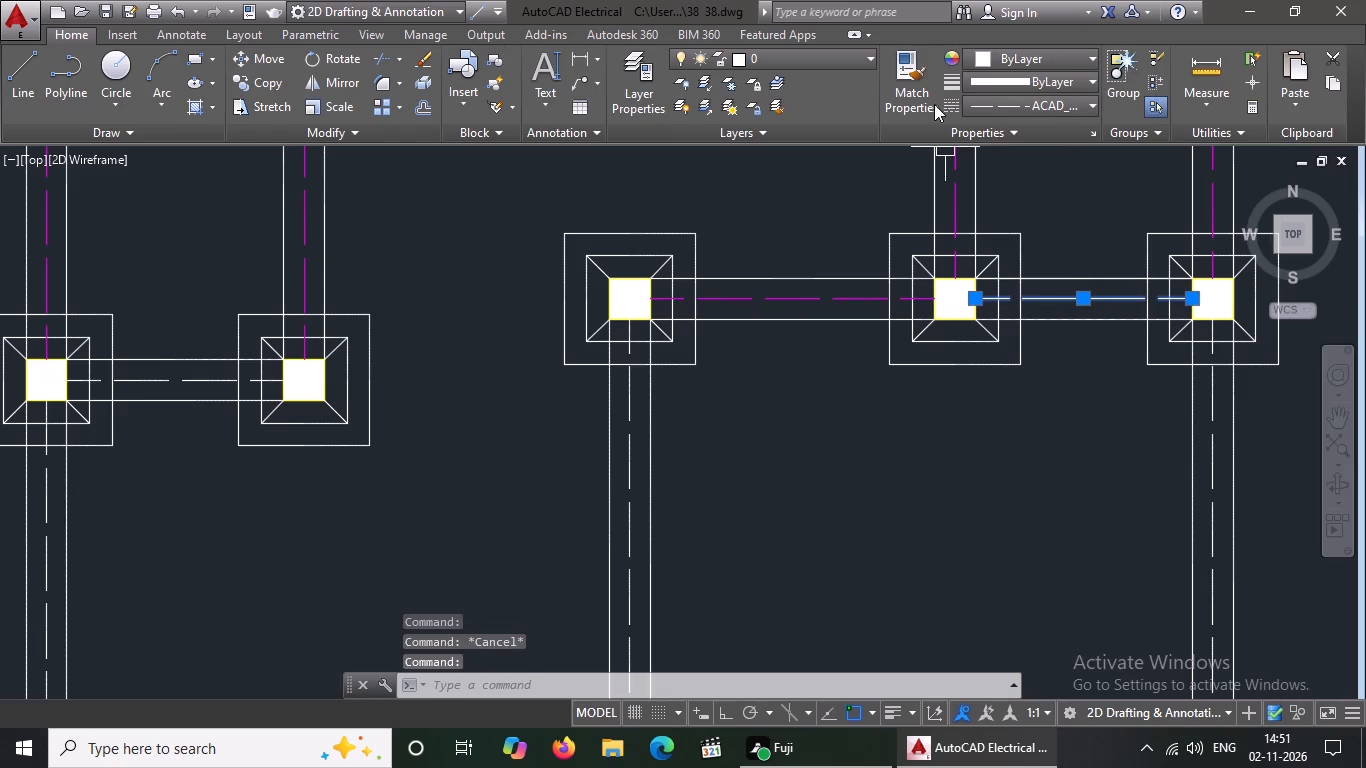
click(1035, 53)
click(1075, 257)
key(Escape)
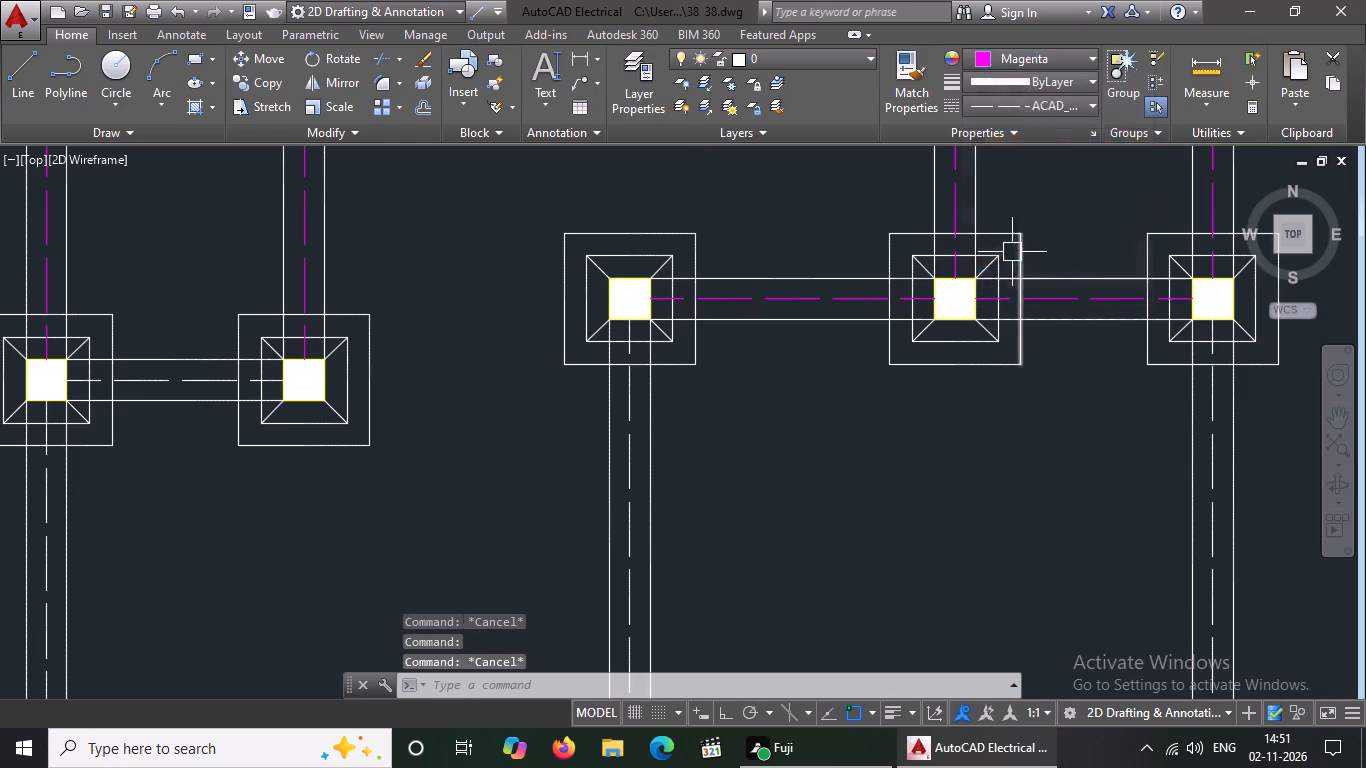
Change the dashed centerline of the short east-west beam joining the two western footings south of the five-footing row to magenta.
scroll(890, 284, down, 3)
scroll(697, 346, up, 2)
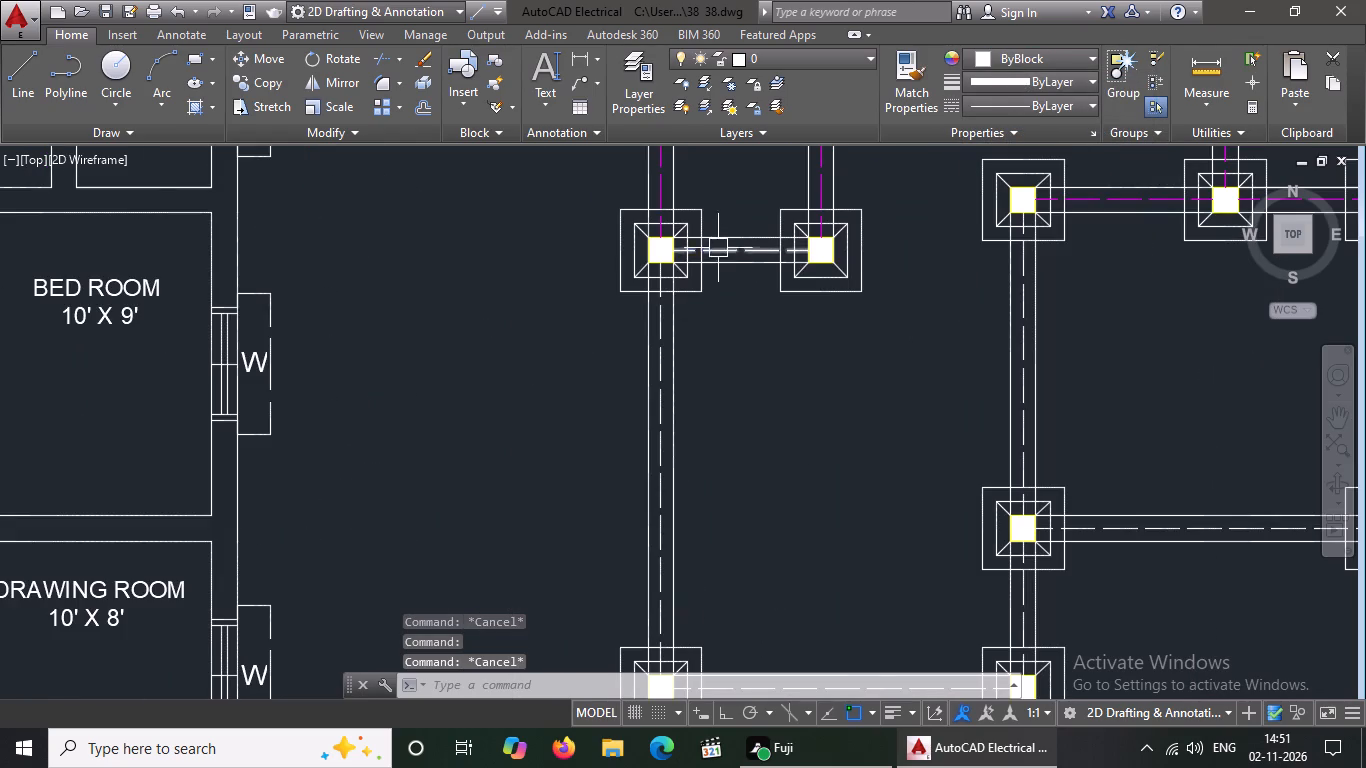
click(718, 247)
click(1005, 60)
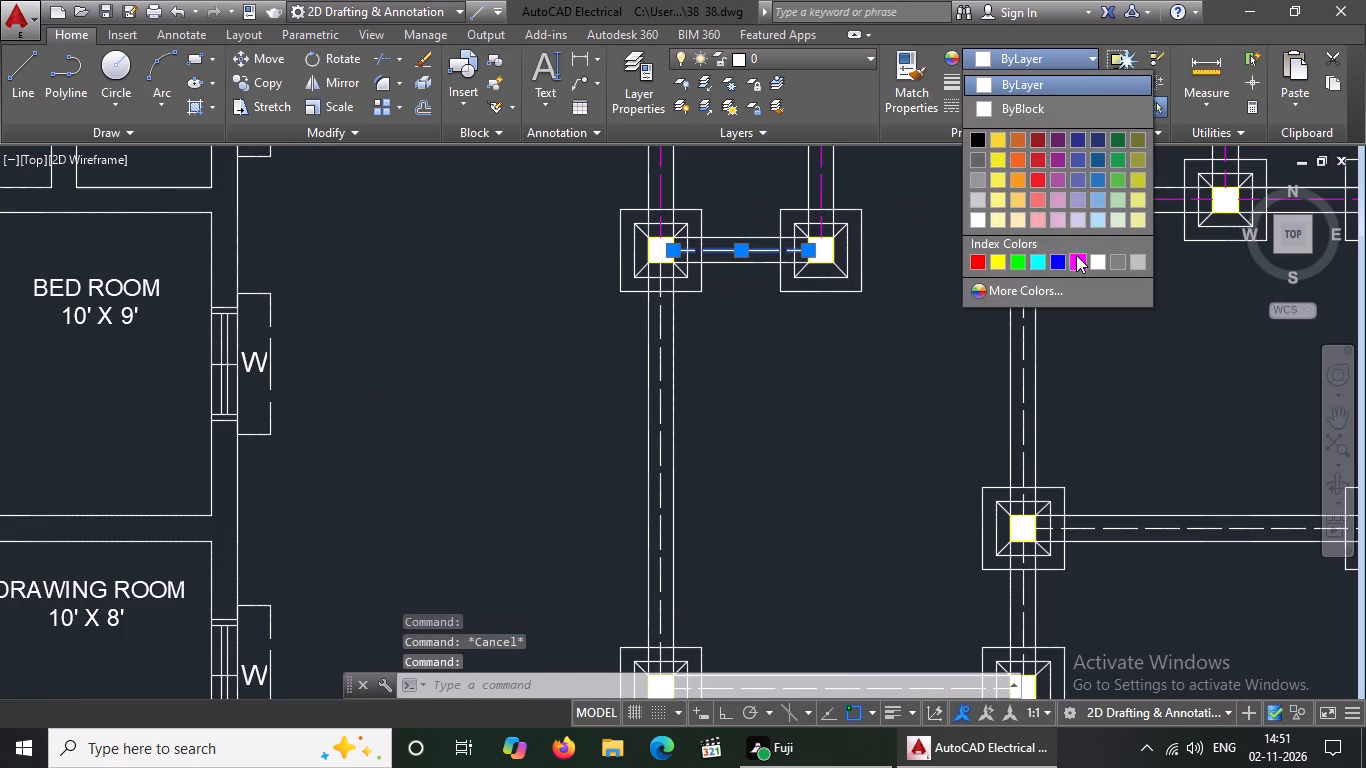
click(1076, 255)
Change the dashed centerlines of the beams running south from the west and east ends of the upper three-footing row to magenta.
click(1022, 268)
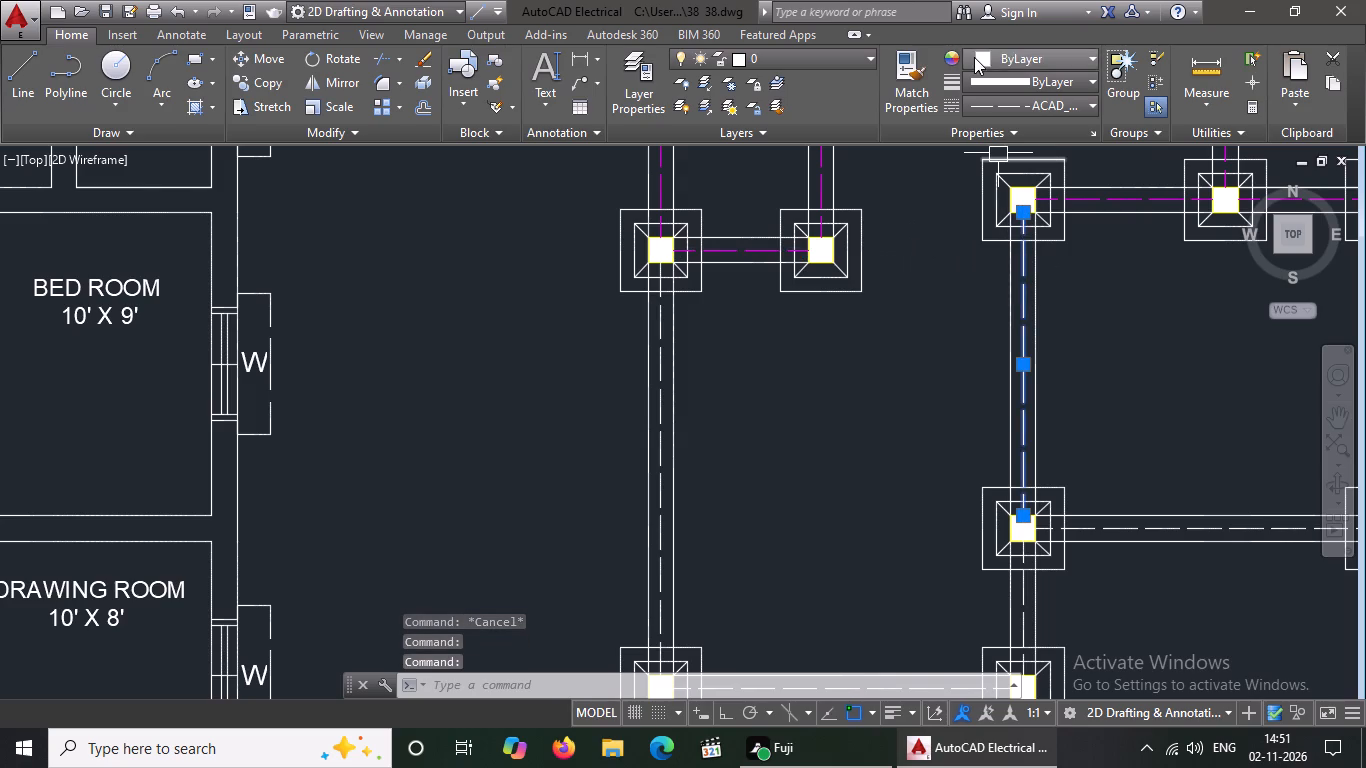
click(1009, 43)
click(1008, 57)
click(1069, 260)
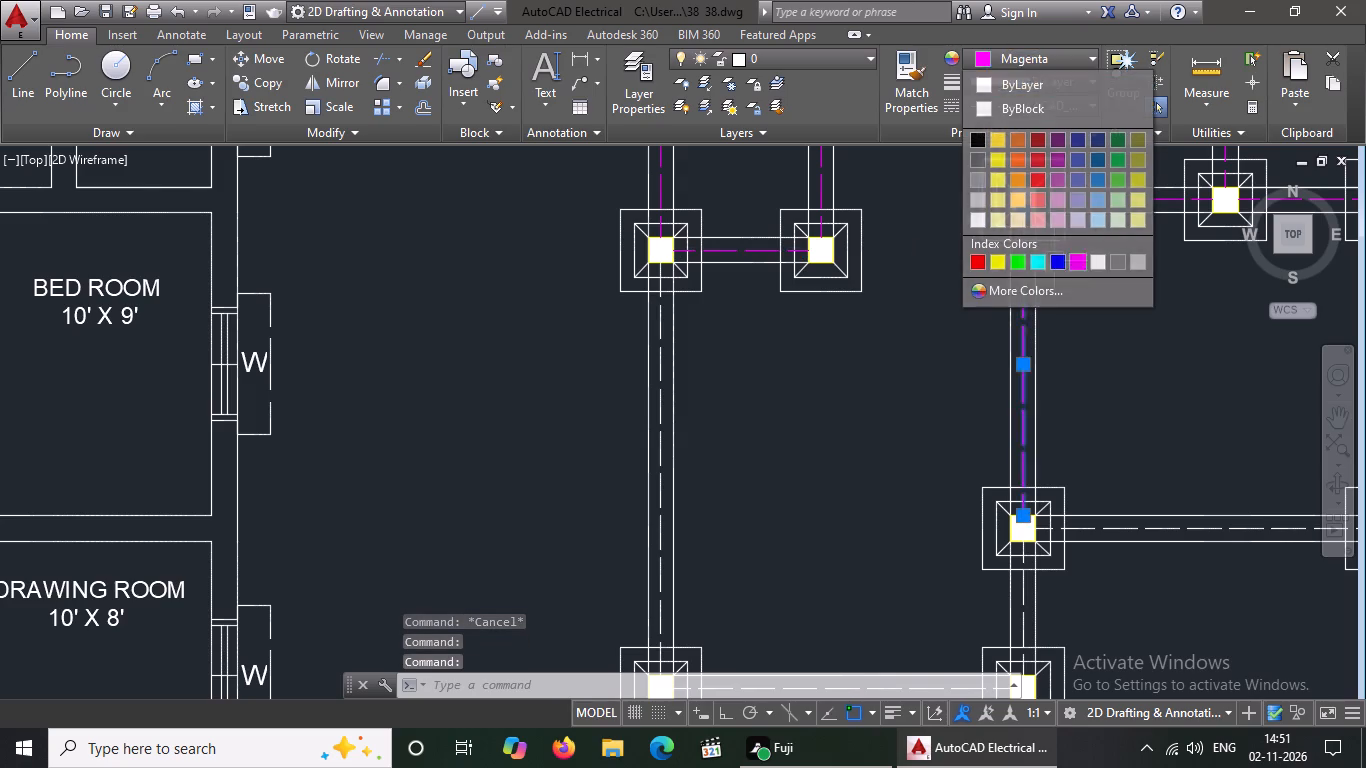
key(Escape)
scroll(885, 279, down, 5)
scroll(942, 281, up, 3)
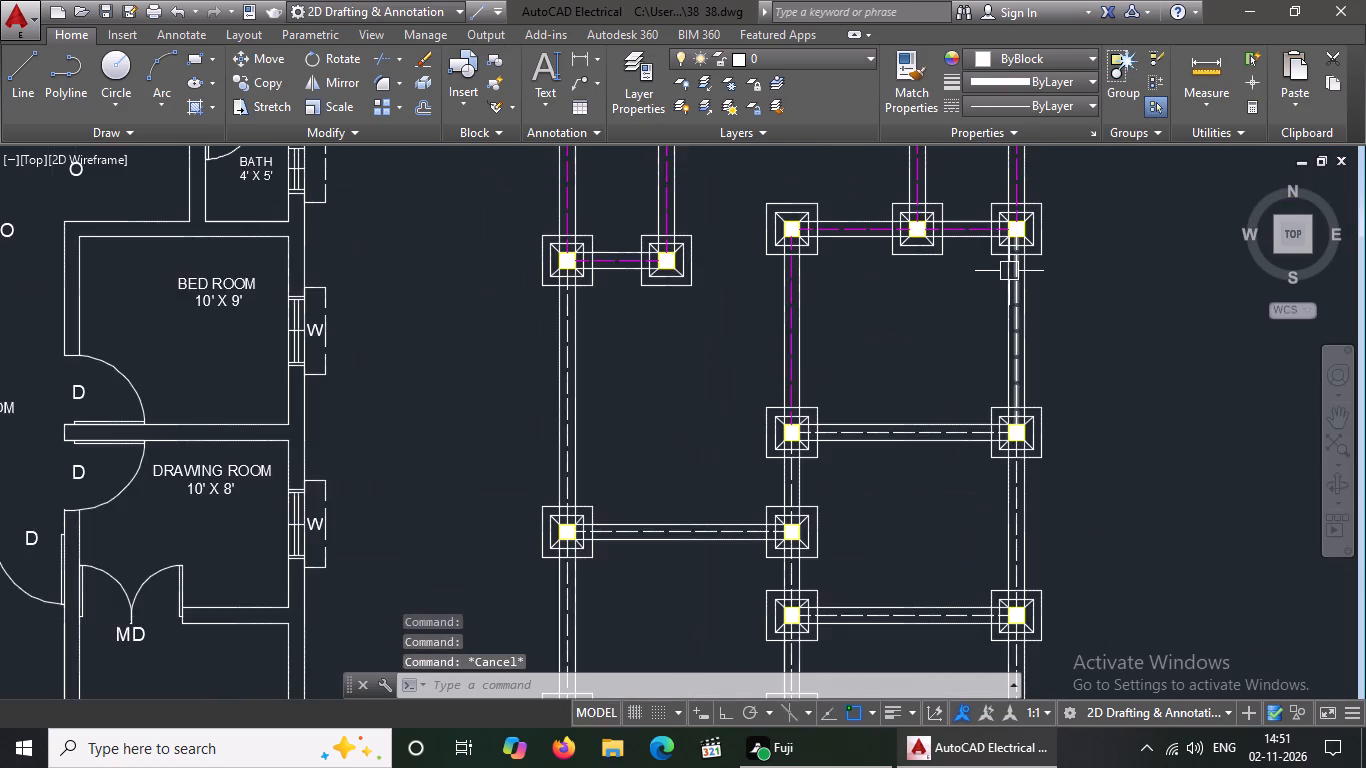
scroll(1009, 271, up, 1)
click(1017, 270)
click(1007, 56)
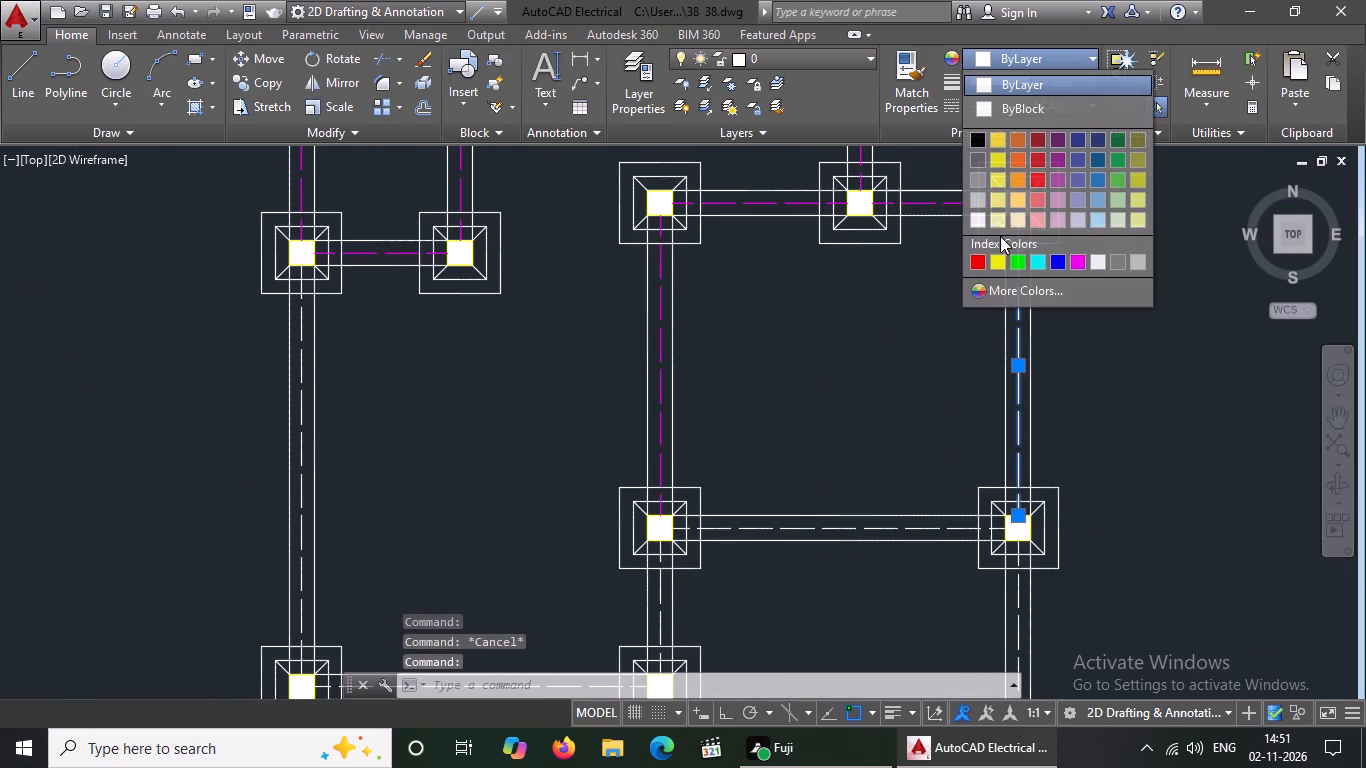
click(1073, 261)
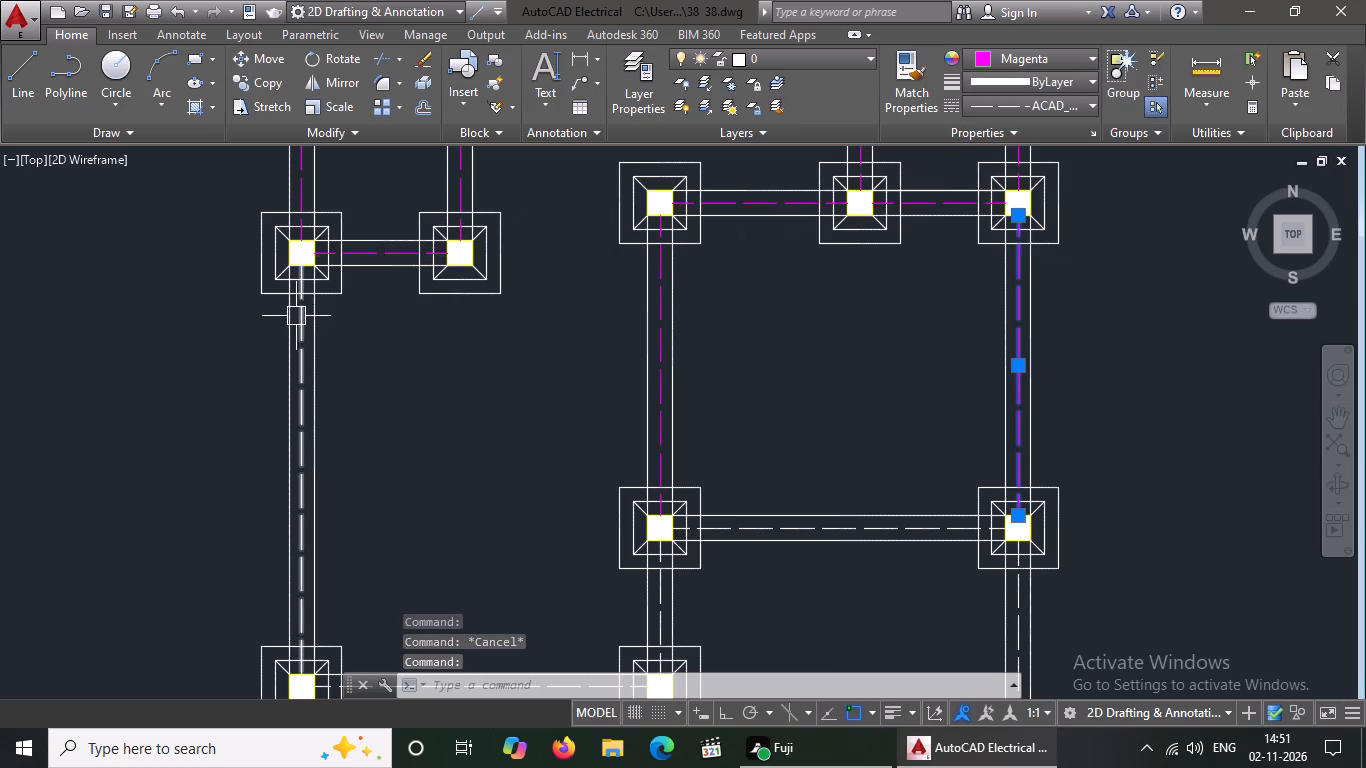
Change the dashed centerline of the long westernmost beam running south from the short two-footing beam to magenta.
click(305, 318)
click(1038, 54)
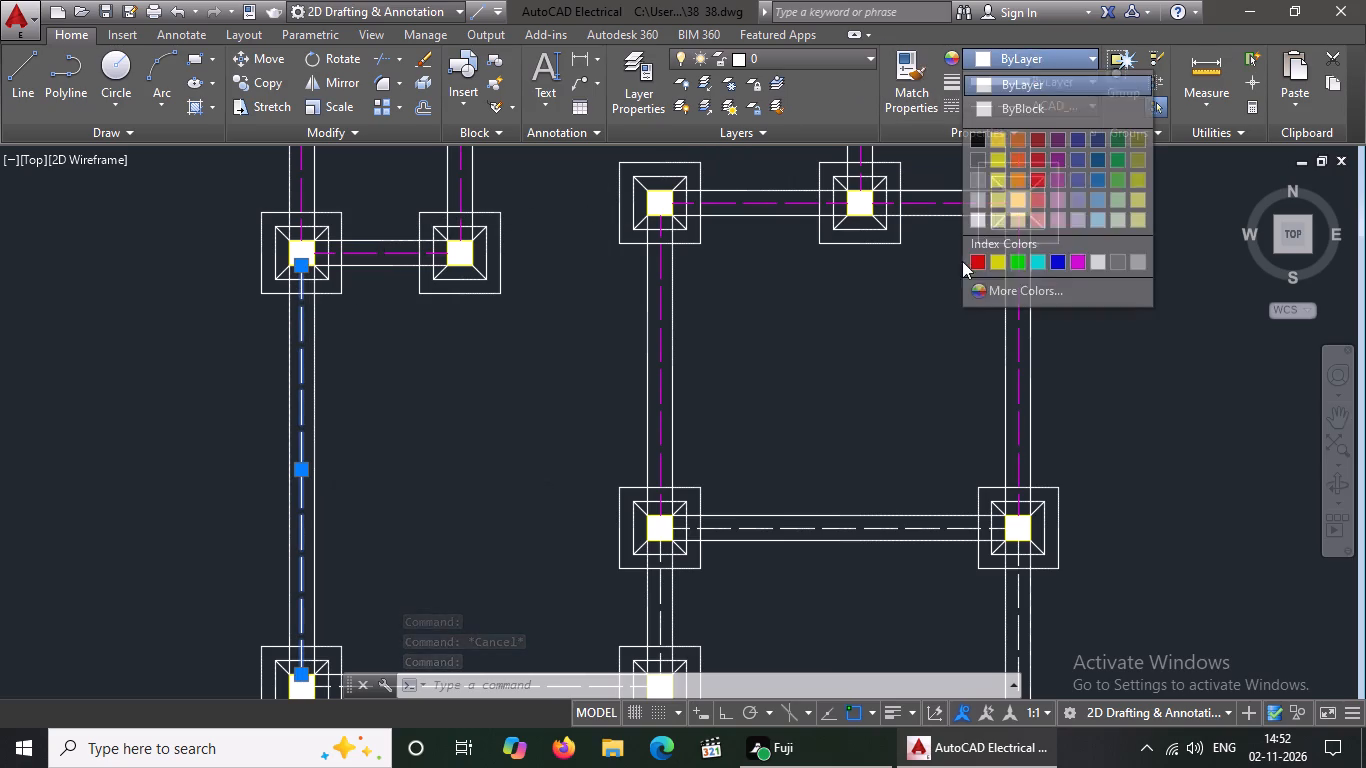
click(1076, 257)
key(Escape)
scroll(636, 223, down, 2)
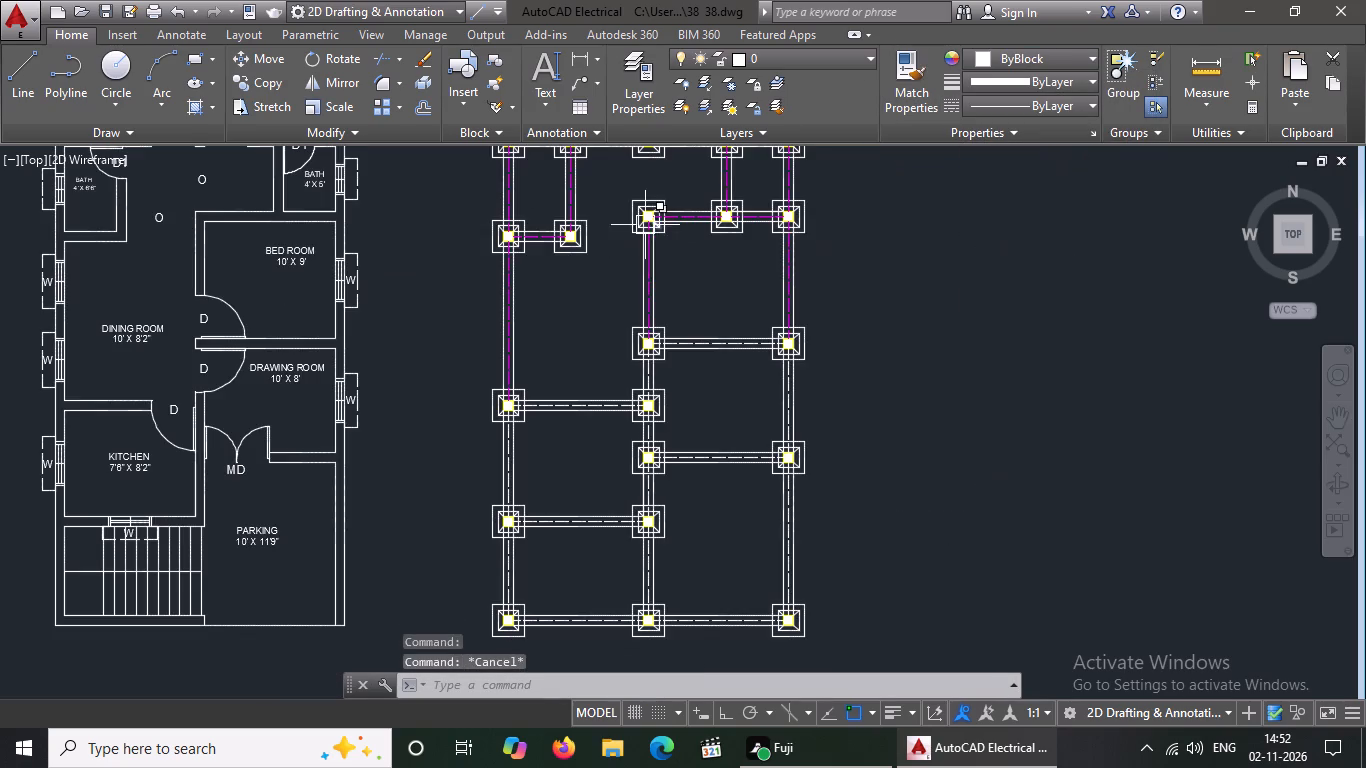
Change to magenta the dashed centerlines of the first east-west beam south of the upper three-footing row and the short middle beam running south from its west end.
scroll(726, 369, up, 2)
click(675, 309)
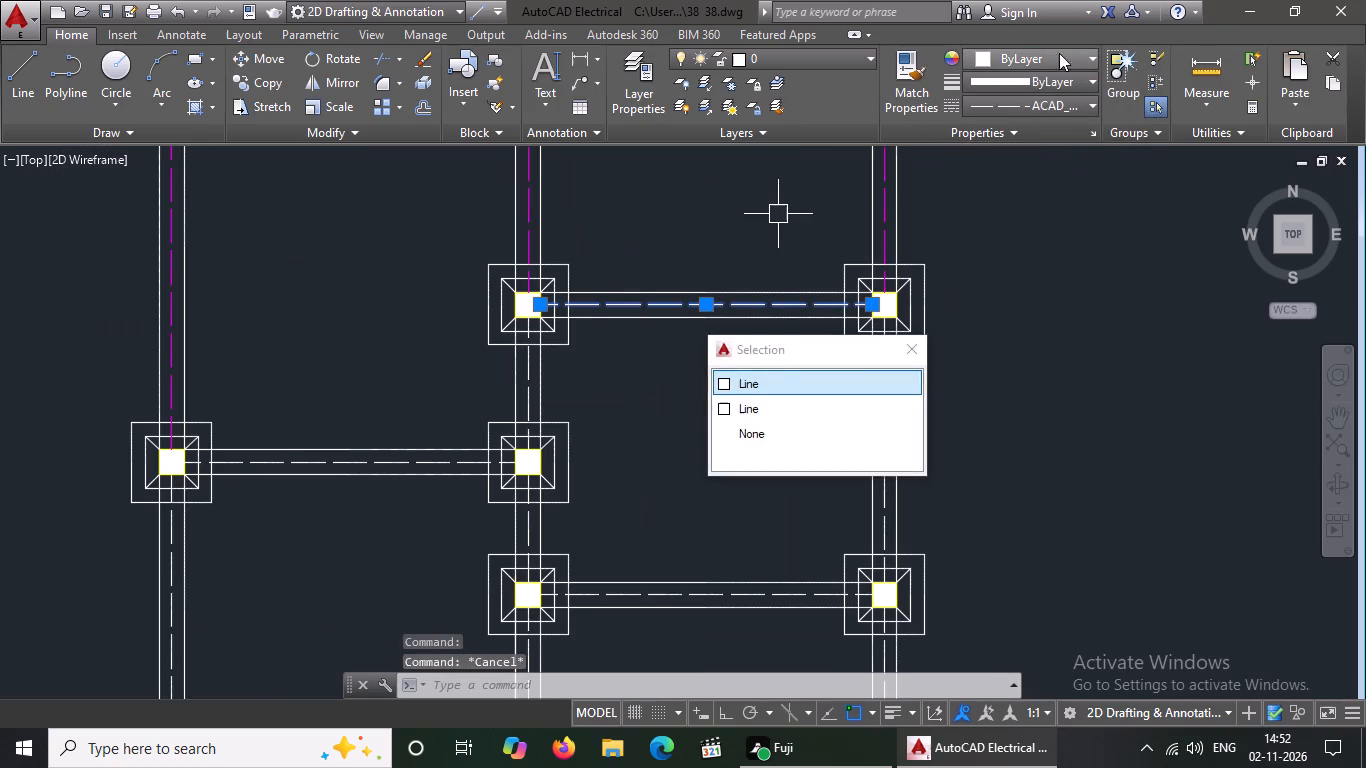
click(1043, 48)
click(1076, 254)
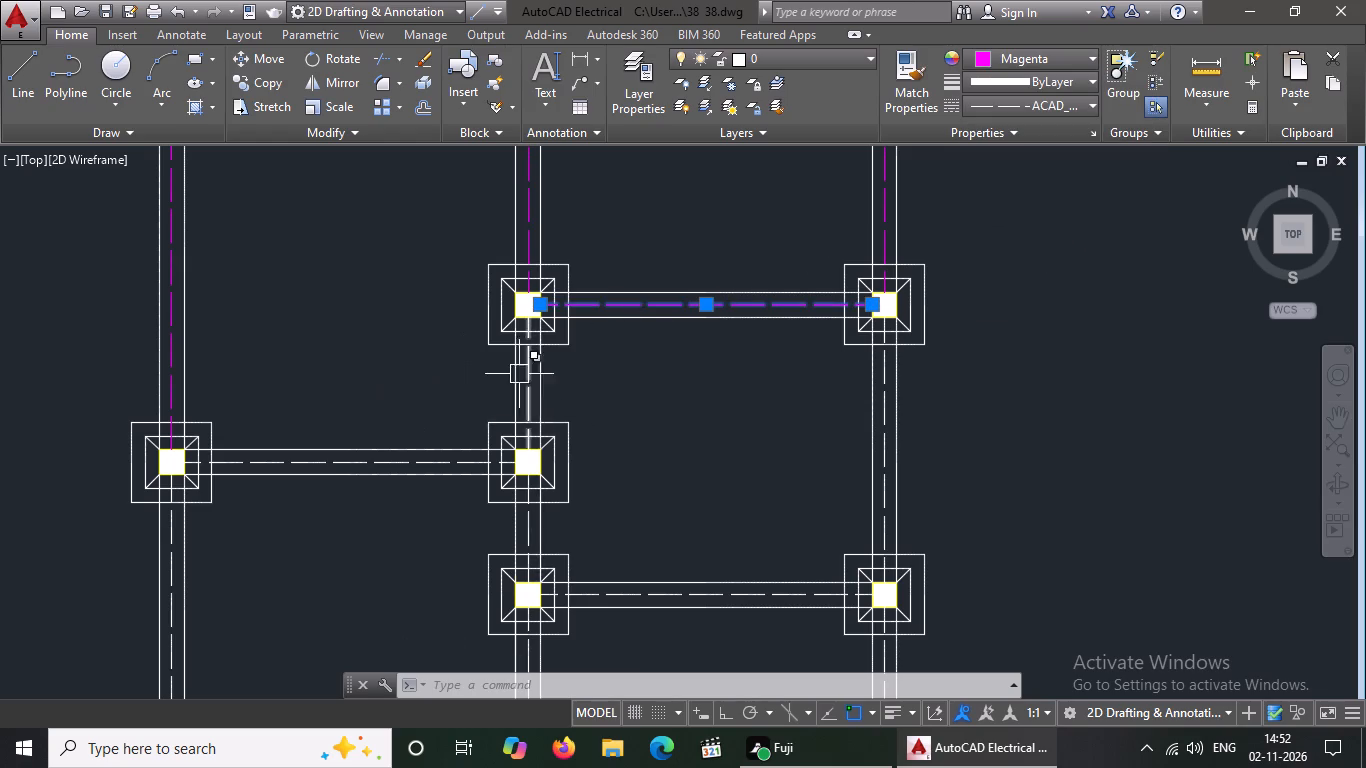
scroll(514, 363, up, 2)
click(556, 343)
click(542, 349)
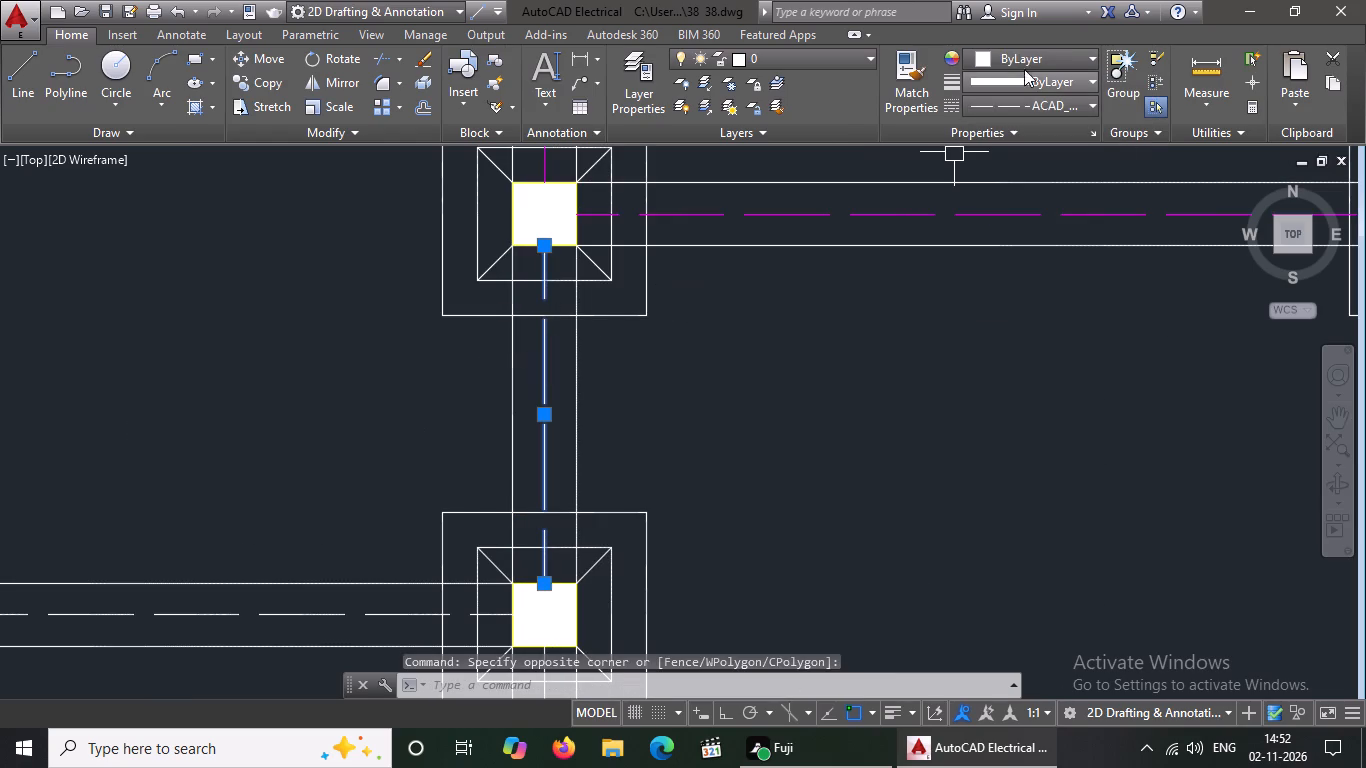
click(1021, 51)
drag(1081, 259, 1072, 261)
key(Escape)
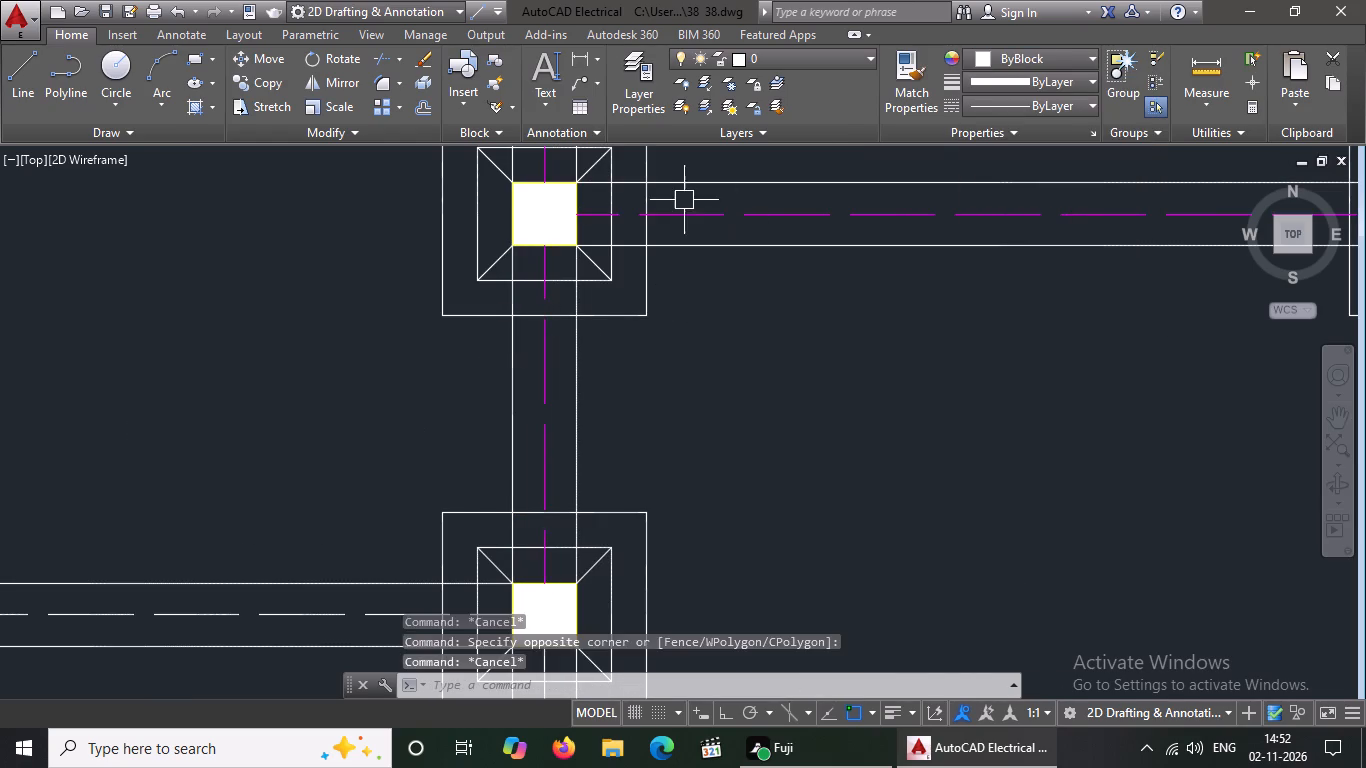
Change the dashed centerline of the eastern beam span directly south of that east-west beam to magenta.
scroll(674, 226, down, 3)
scroll(875, 365, up, 2)
click(830, 302)
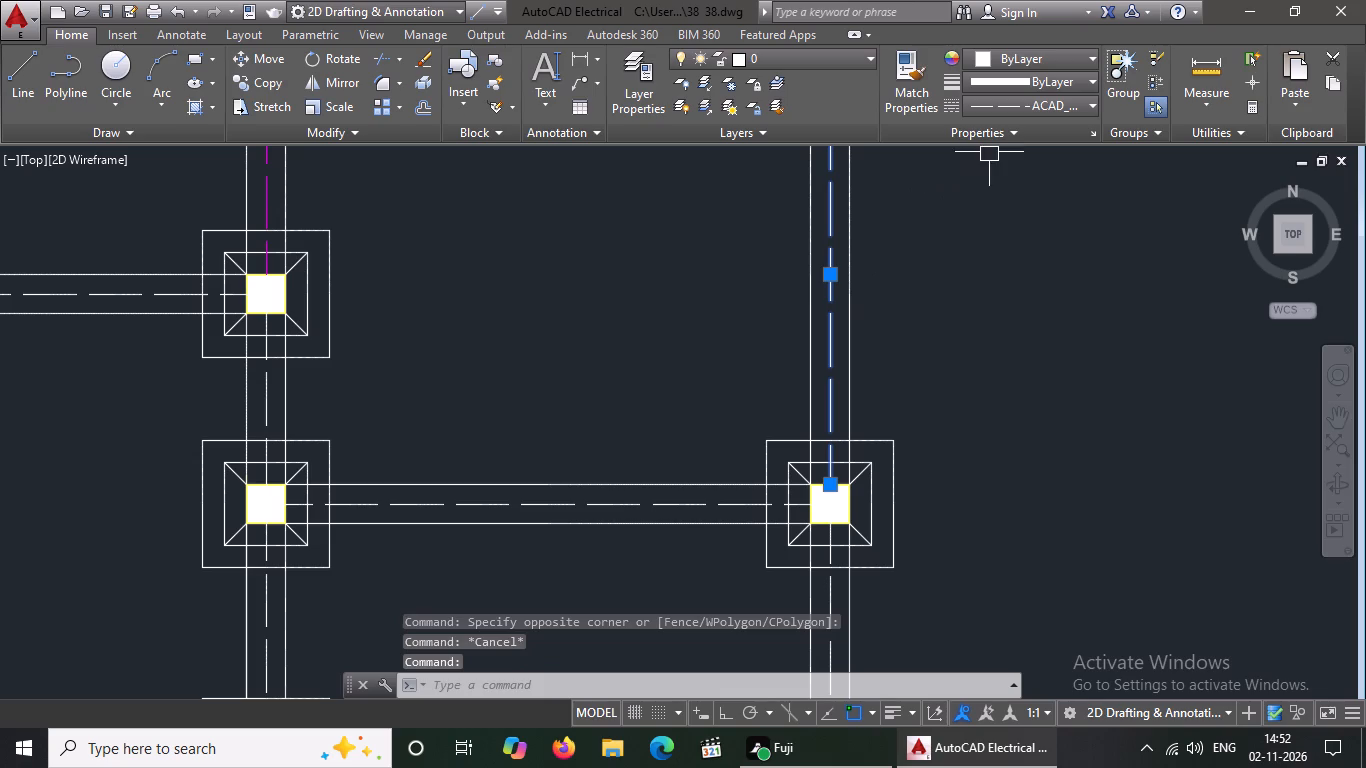
drag(1025, 48, 1025, 61)
click(1074, 260)
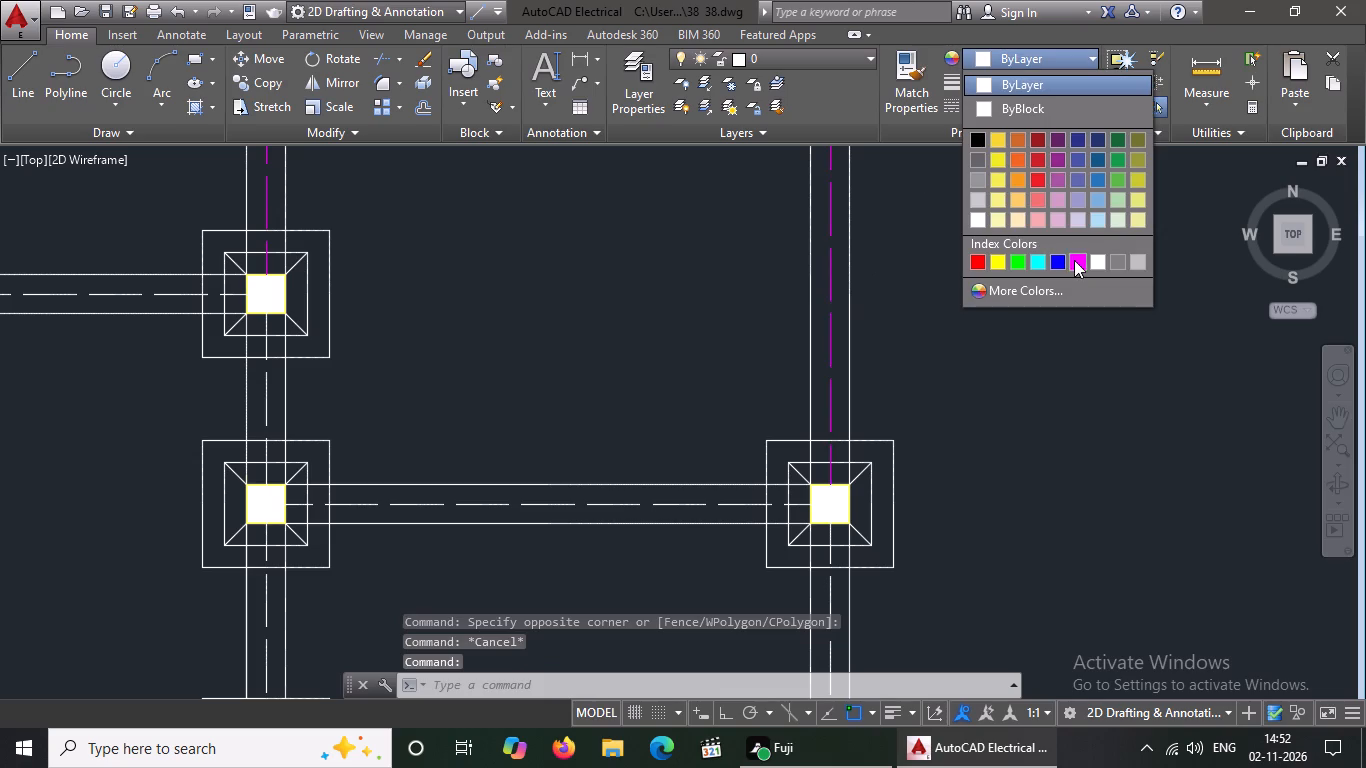
key(Escape)
Change the dashed centerline of the east-west beam between the western and middle footings, level with the kitchen's north wall, to magenta.
scroll(521, 253, down, 3)
scroll(400, 288, up, 2)
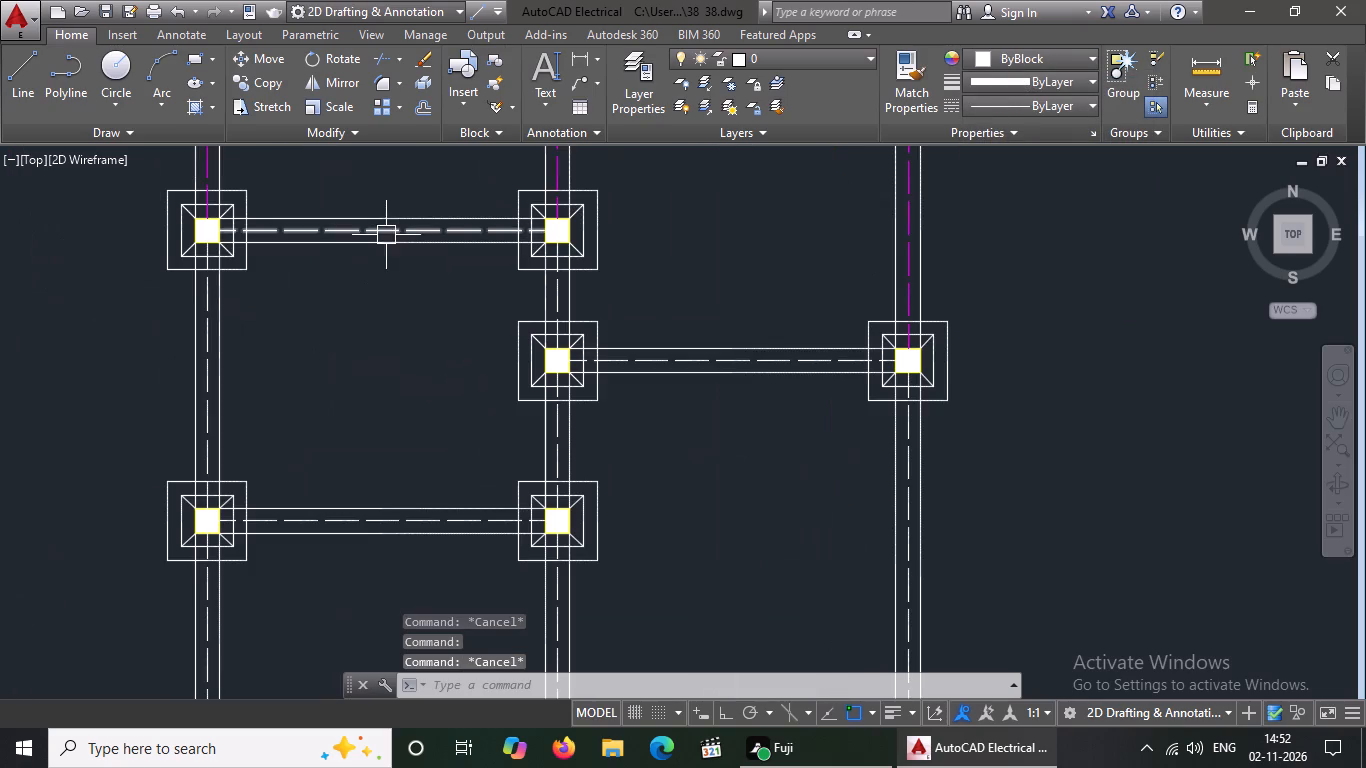
click(386, 231)
click(1006, 53)
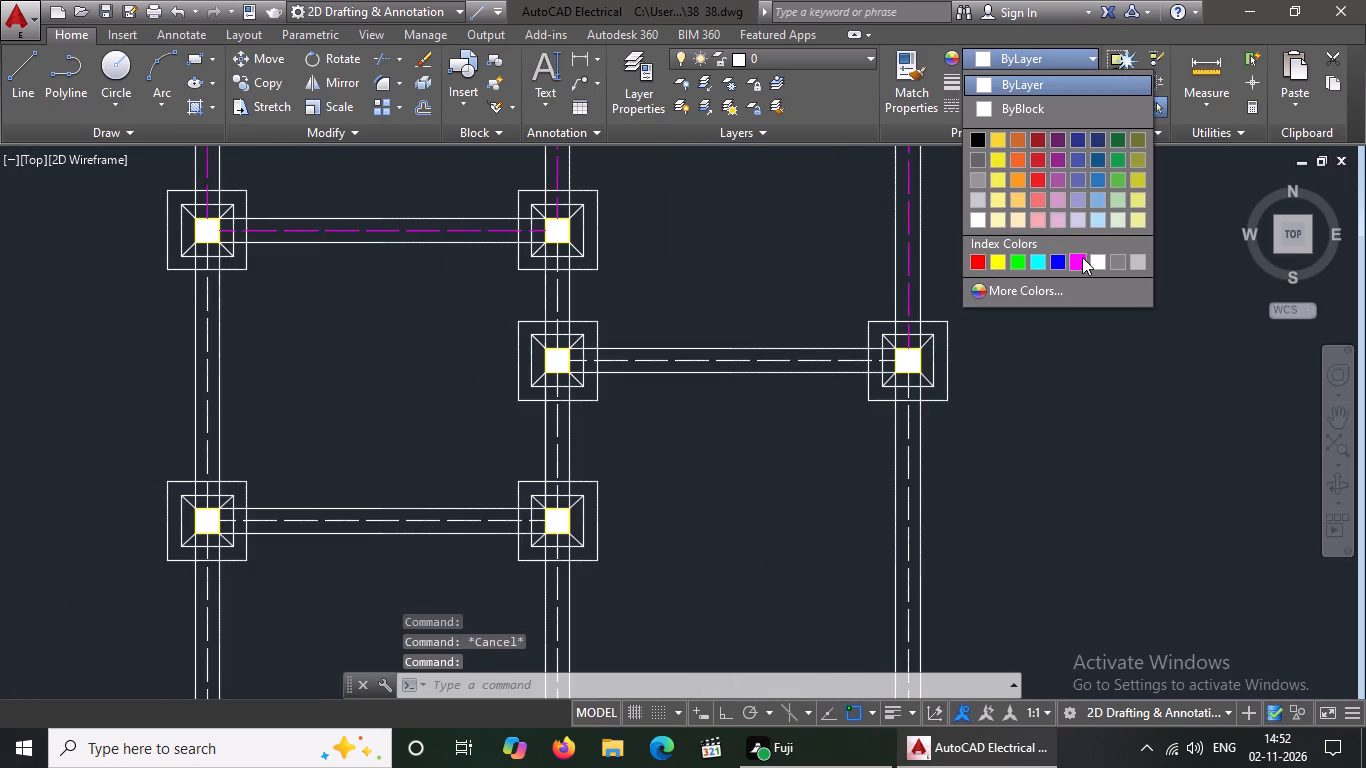
click(1082, 257)
key(Escape)
Change the dashed centerline of the short middle beam running south from that east-west beam's east end to magenta.
scroll(547, 297, up, 2)
click(563, 285)
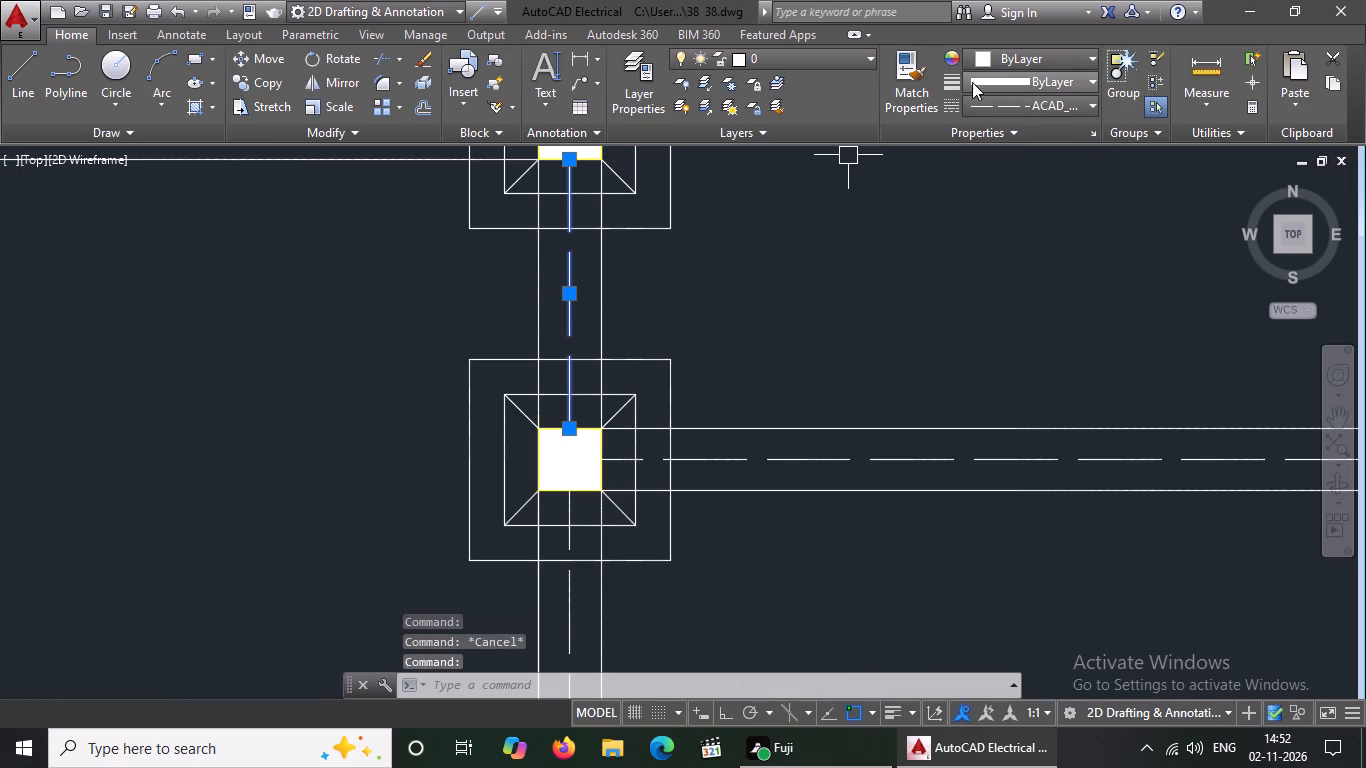
click(1016, 60)
click(1076, 253)
key(Escape)
scroll(819, 352, down, 2)
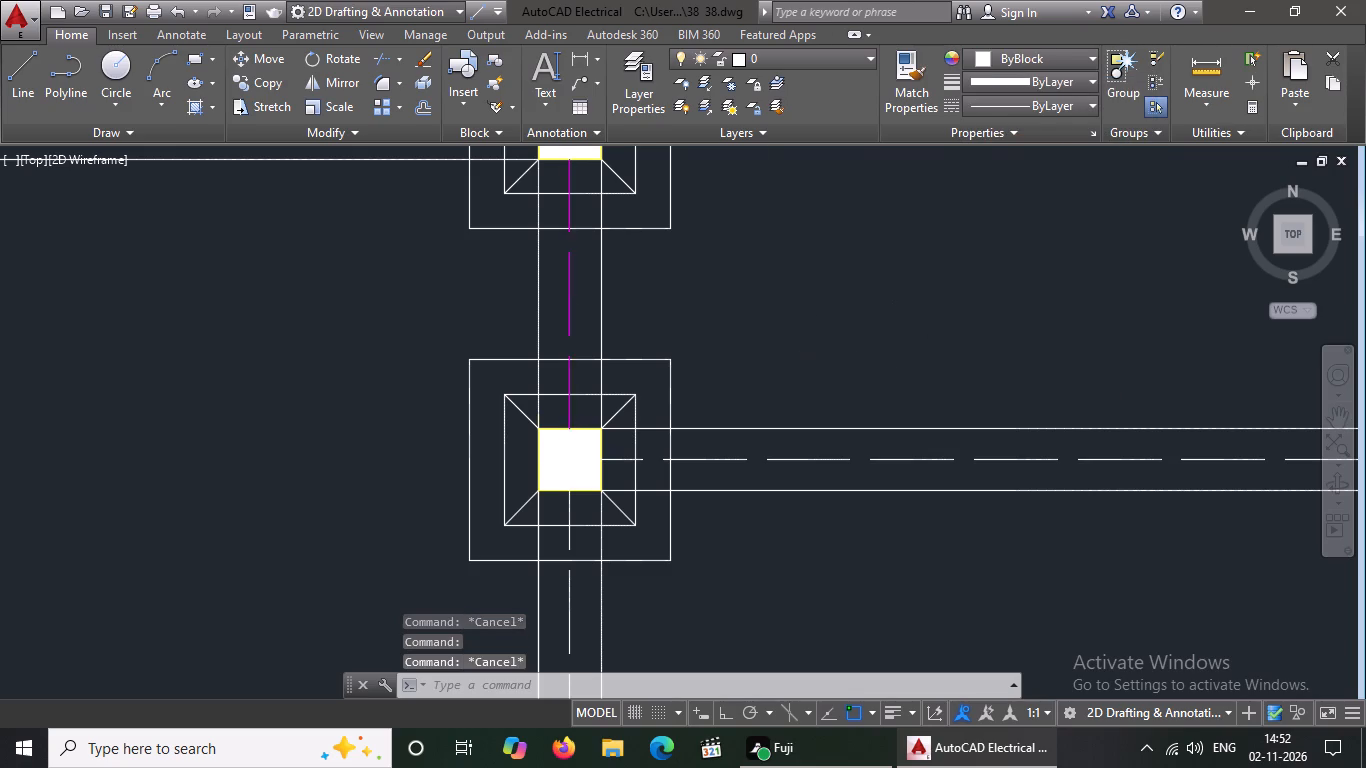
Change the dashed centerline of the lower east-west beam between the middle and eastern footings to magenta.
scroll(819, 352, down, 2)
scroll(849, 379, up, 3)
click(830, 343)
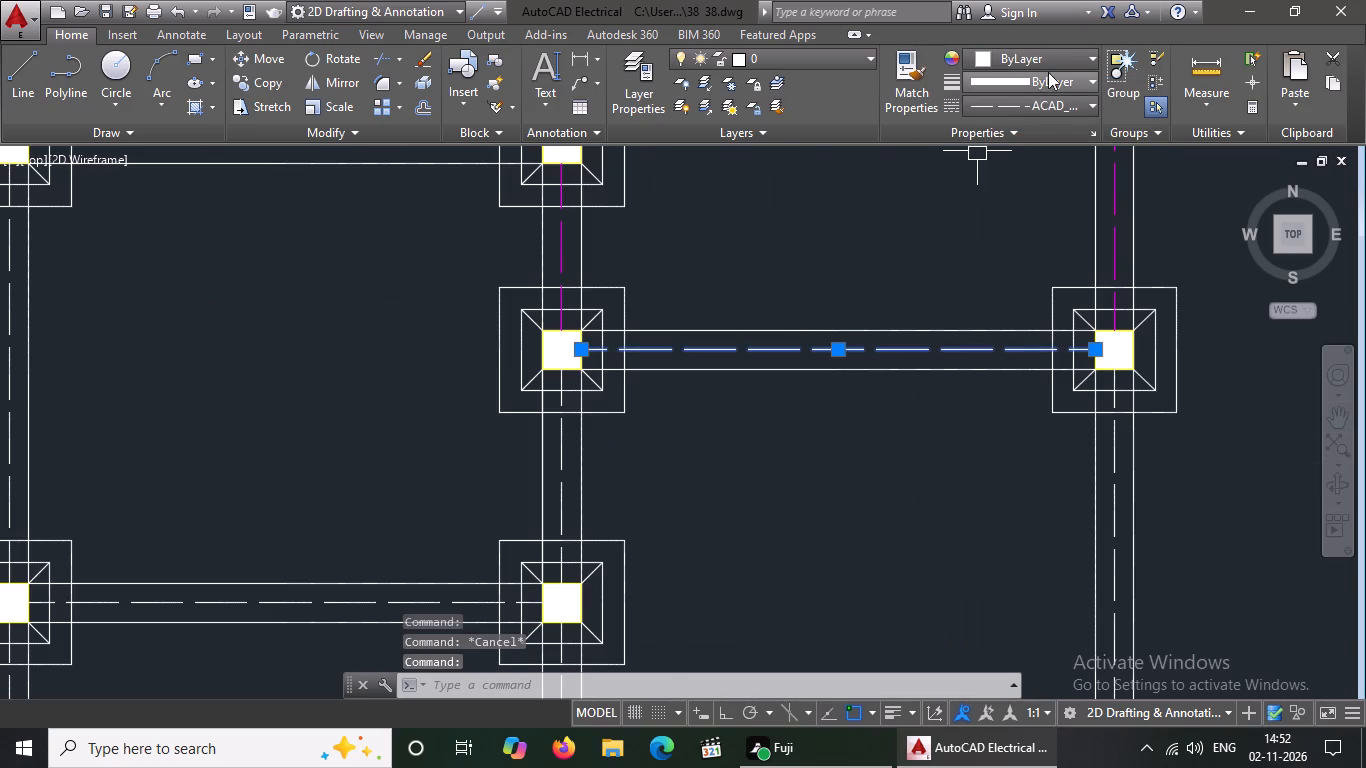
click(1054, 50)
click(1073, 257)
key(Escape)
Change to magenta the dashed centerlines of the western and middle north-south spans ending at the lower west-side east-west beam.
scroll(695, 282, down, 2)
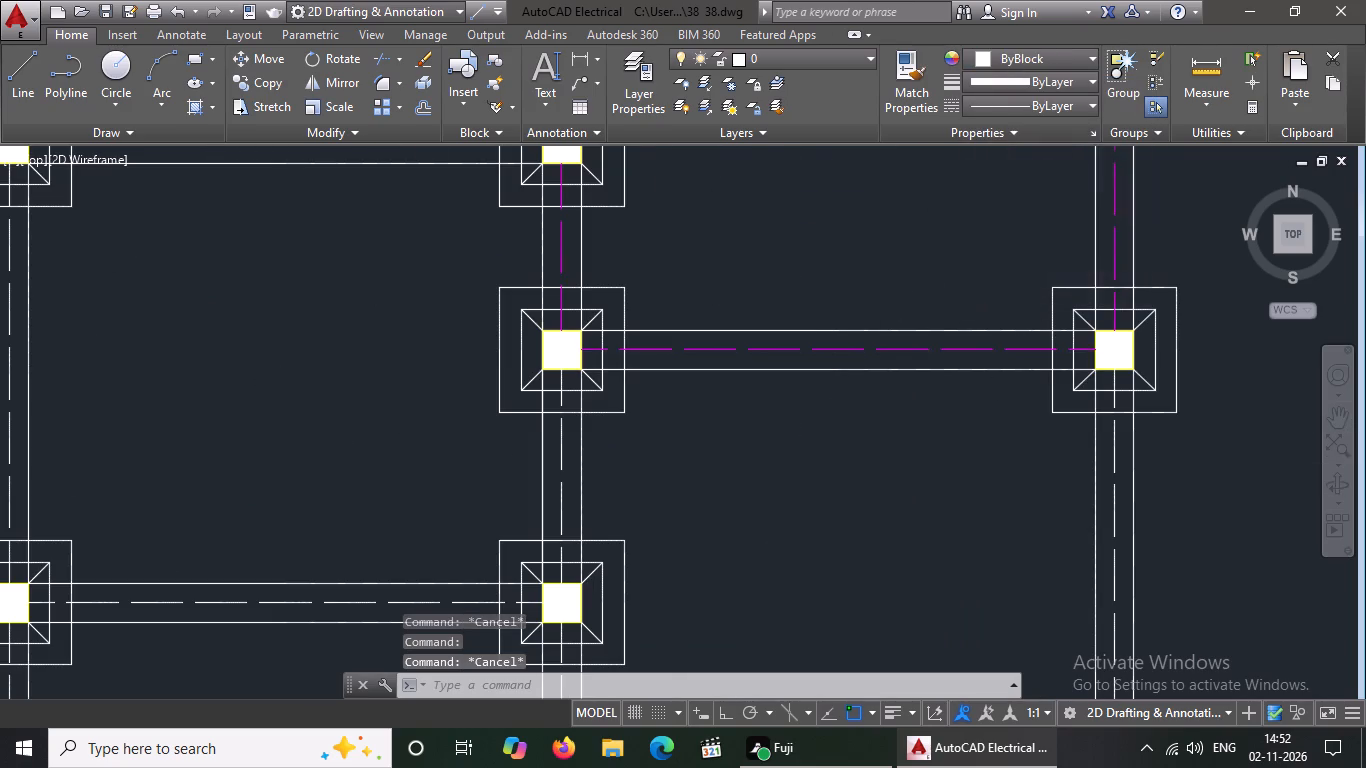
scroll(695, 282, down, 2)
scroll(576, 269, up, 3)
click(629, 289)
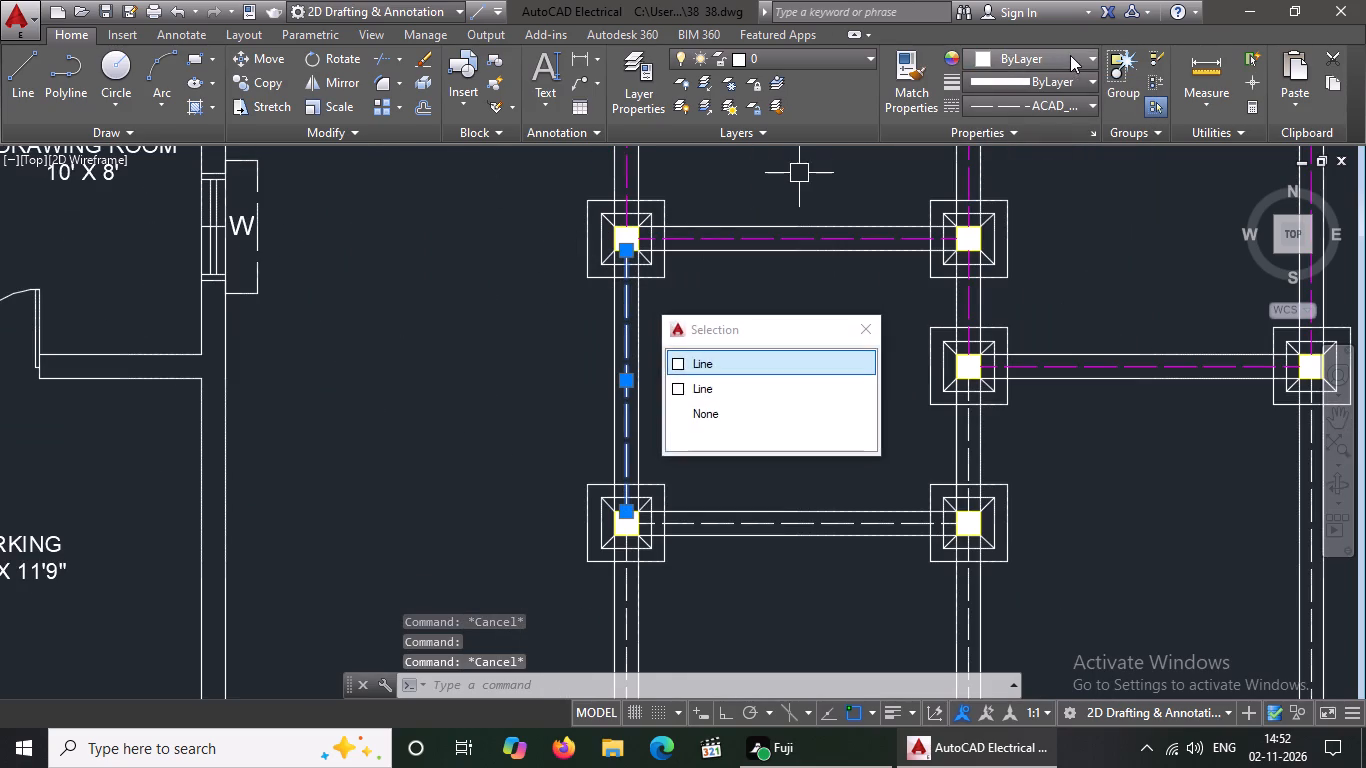
click(1068, 56)
click(1074, 263)
key(Escape)
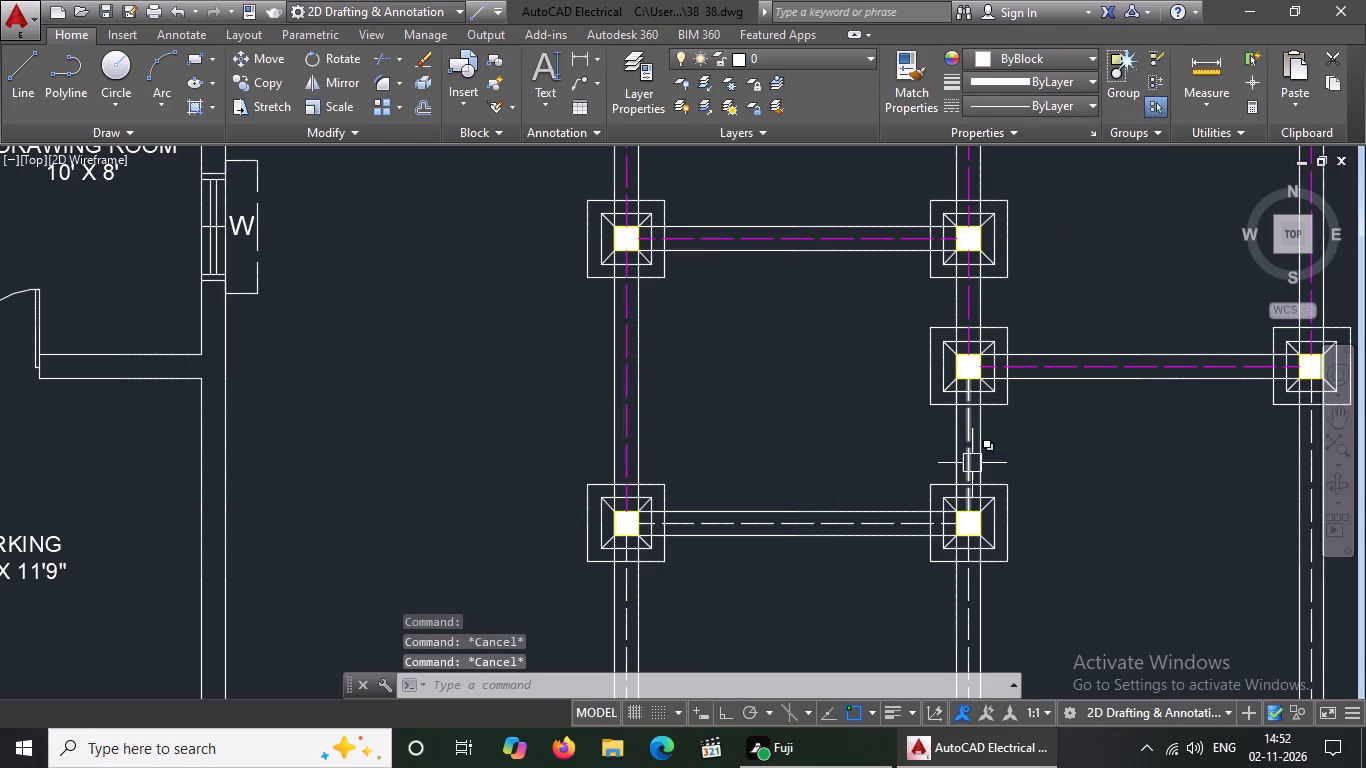
click(970, 455)
click(1004, 56)
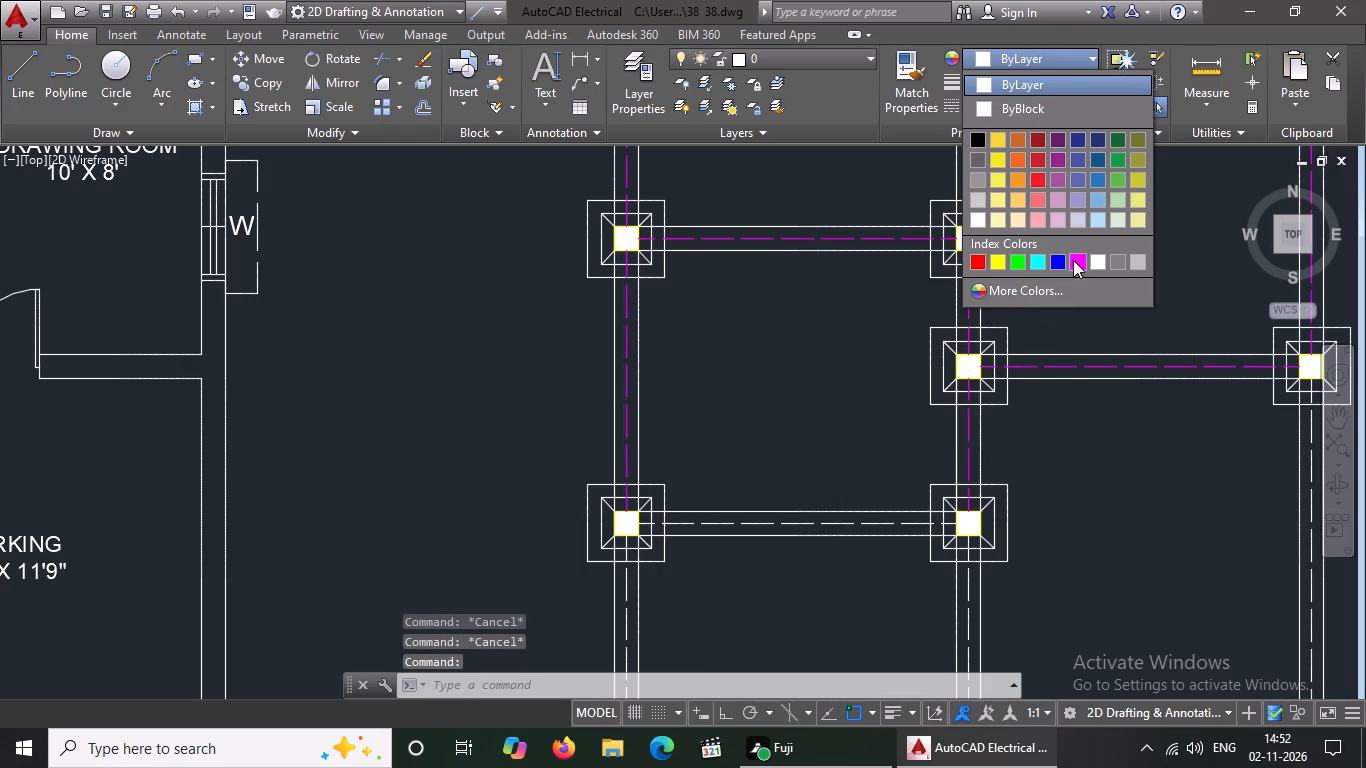
click(1076, 259)
key(Escape)
Change the dashed centerline of the long eastern beam running down to the southeast corner footing to magenta.
scroll(604, 360, down, 3)
scroll(761, 431, up, 2)
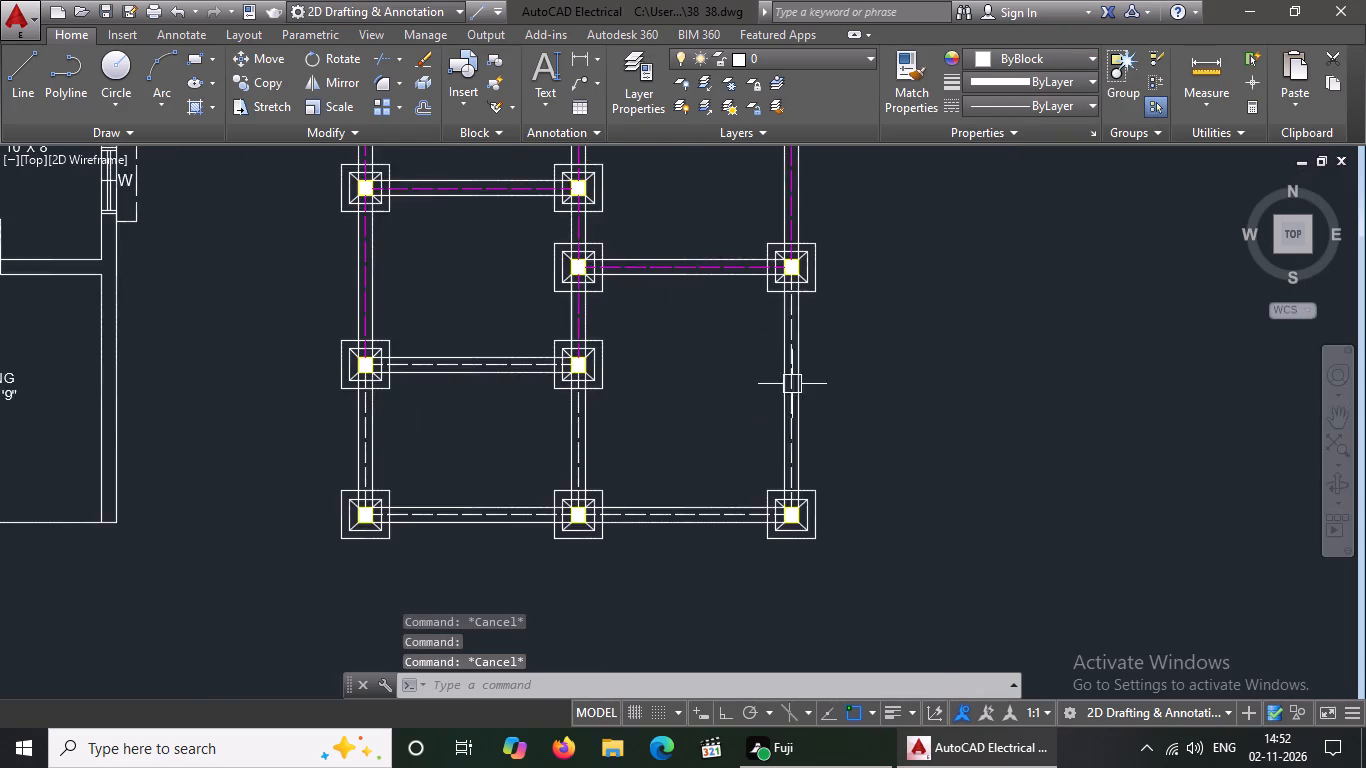
scroll(792, 383, up, 1)
click(796, 370)
click(1004, 63)
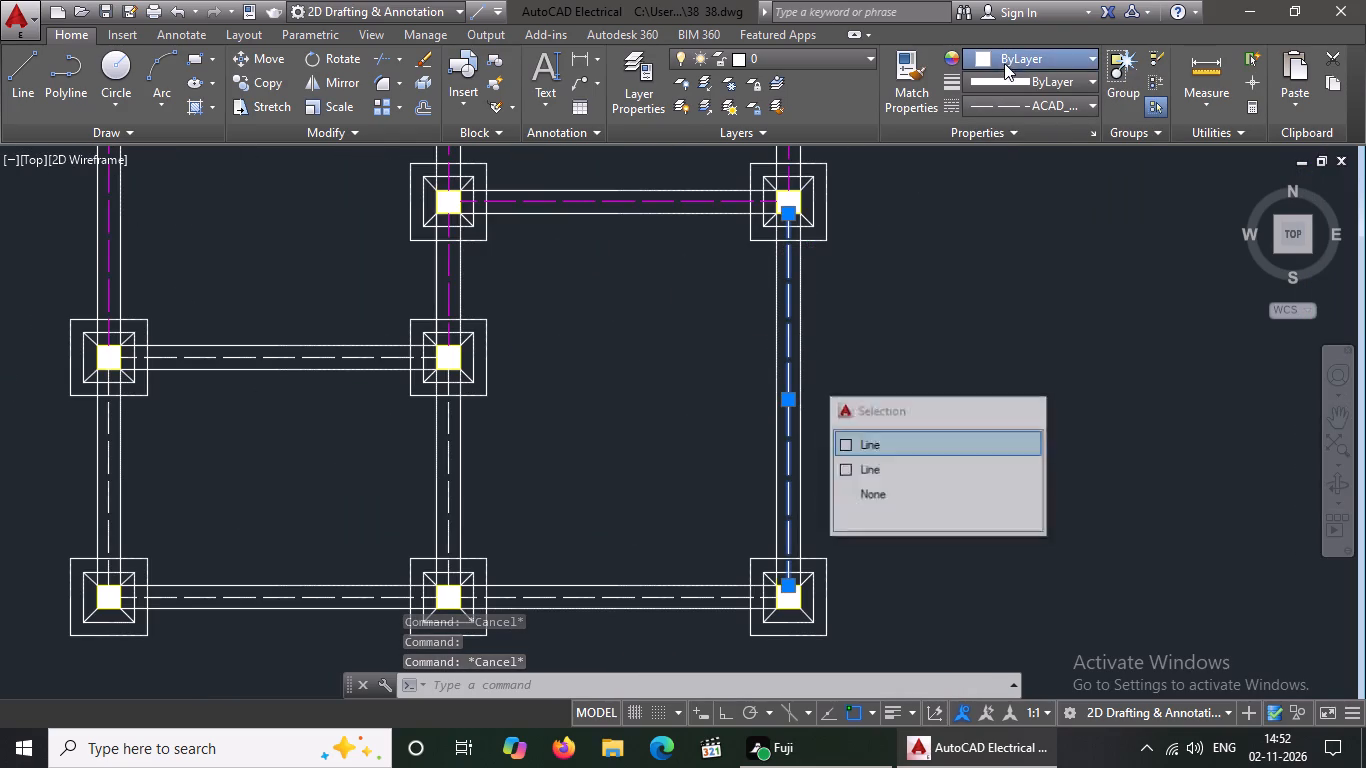
click(1078, 262)
key(Escape)
Change the dashed centerline of the lower east-west beam between the western and middle footings to magenta.
scroll(586, 305, down, 1)
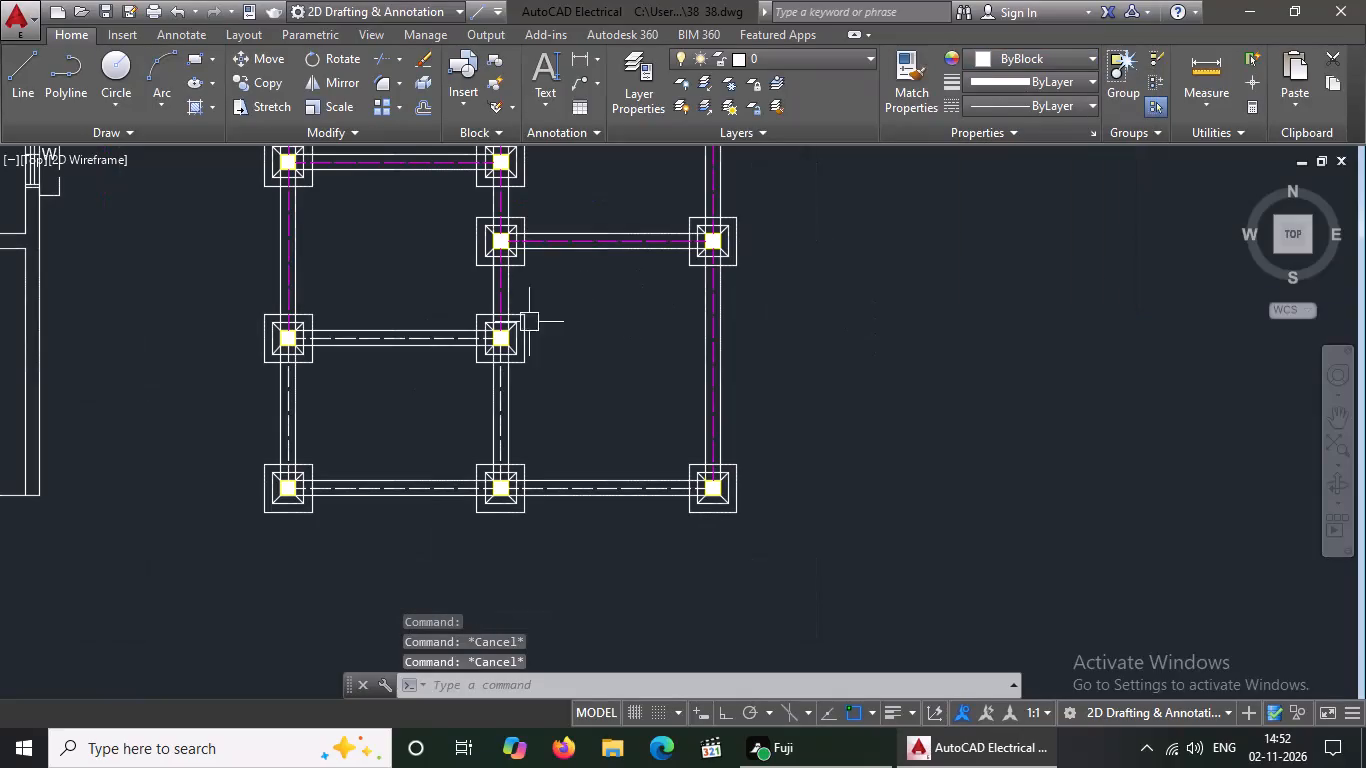
click(378, 338)
click(1027, 62)
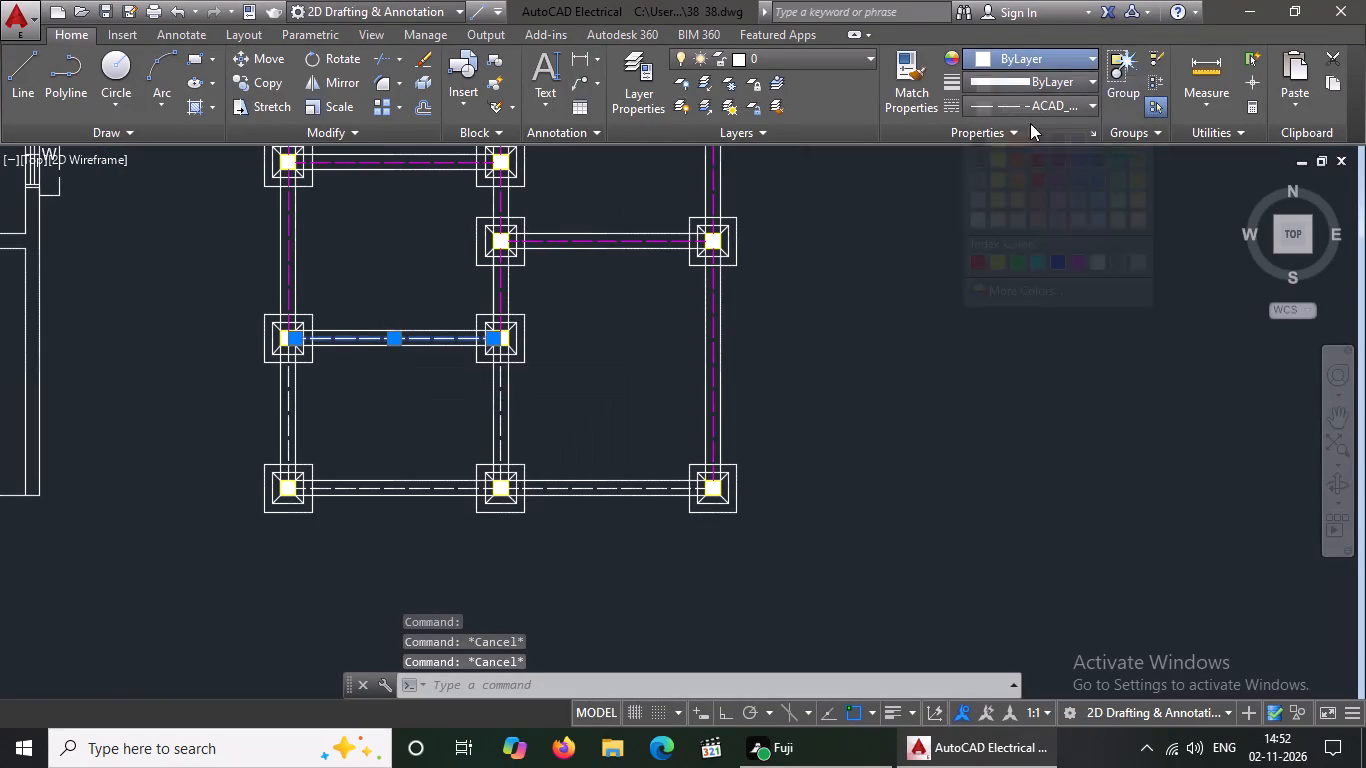
click(1069, 254)
key(Escape)
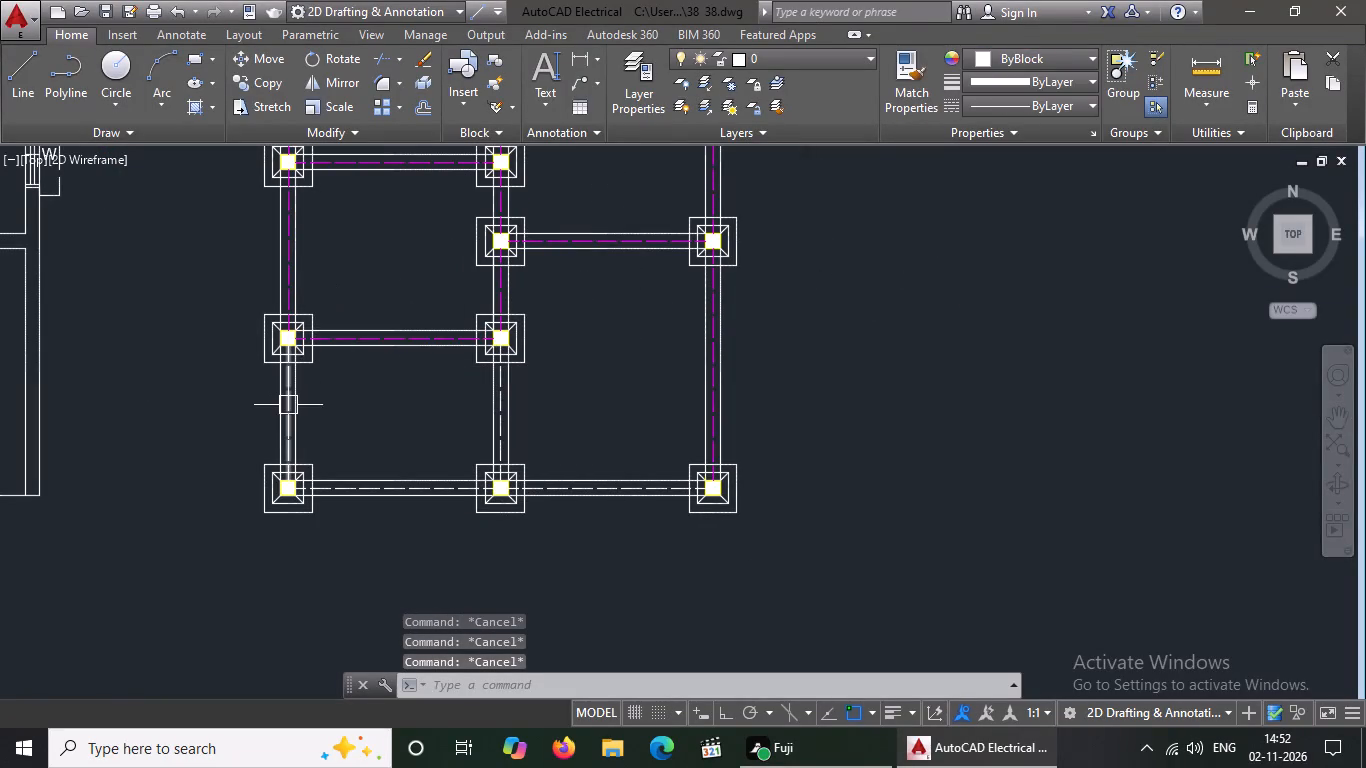
Change the dashed centerlines of the southernmost western and middle north-south beam spans to magenta.
click(287, 406)
click(1013, 58)
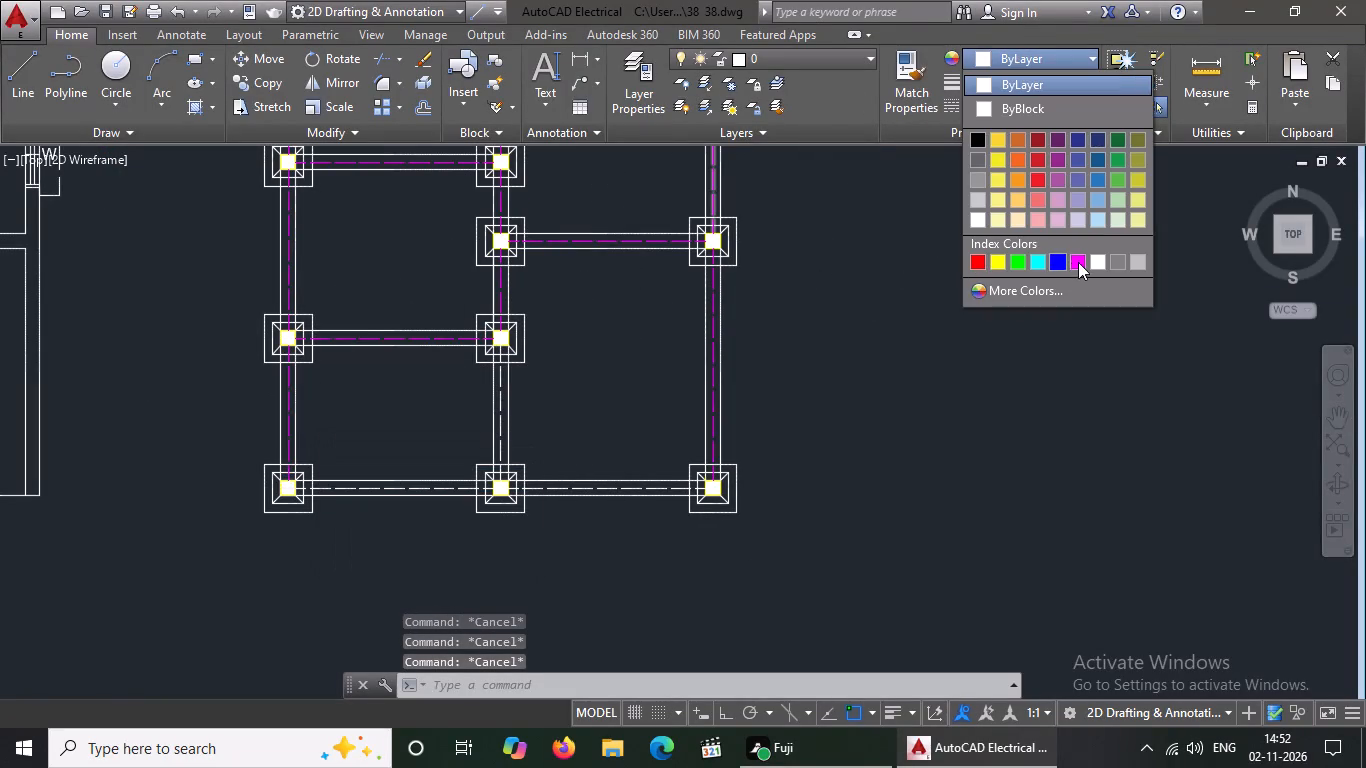
click(1080, 261)
key(Escape)
drag(497, 417, 515, 413)
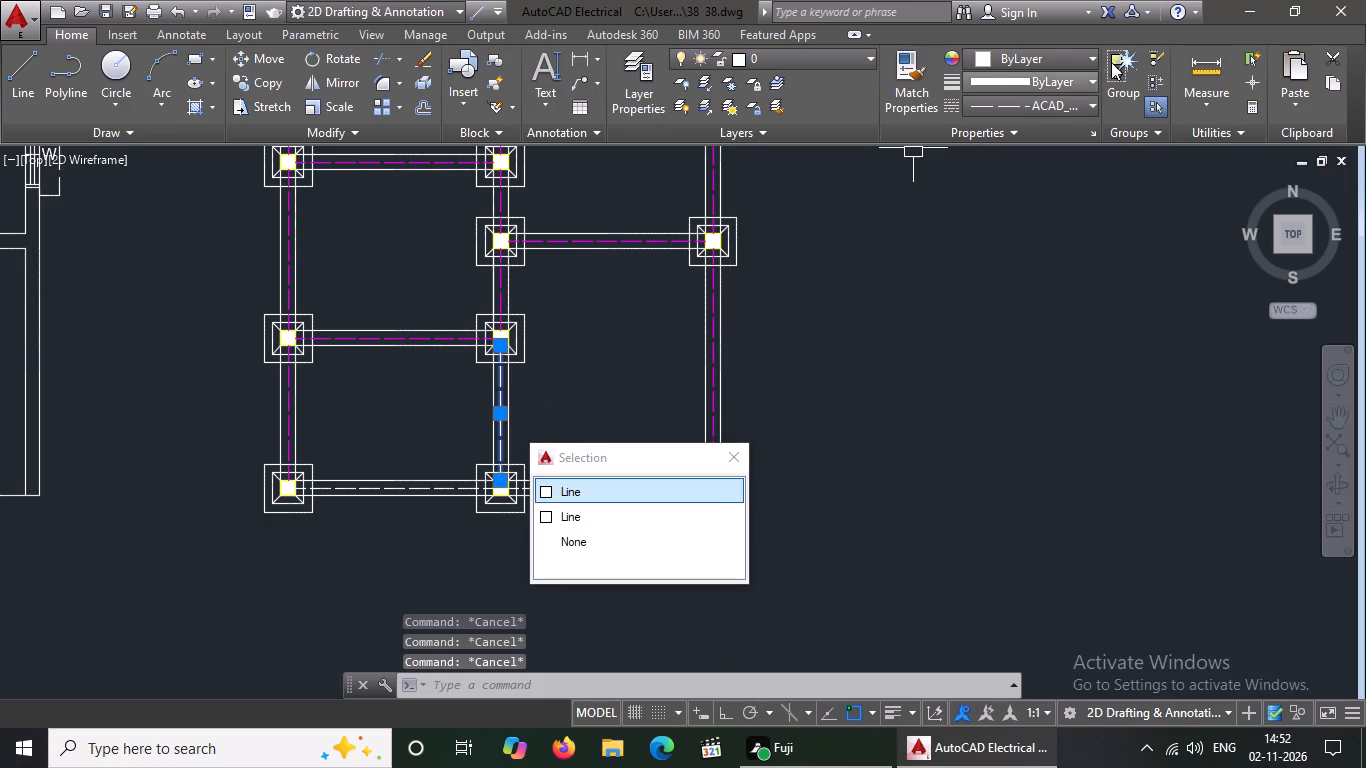
click(1072, 64)
click(1071, 254)
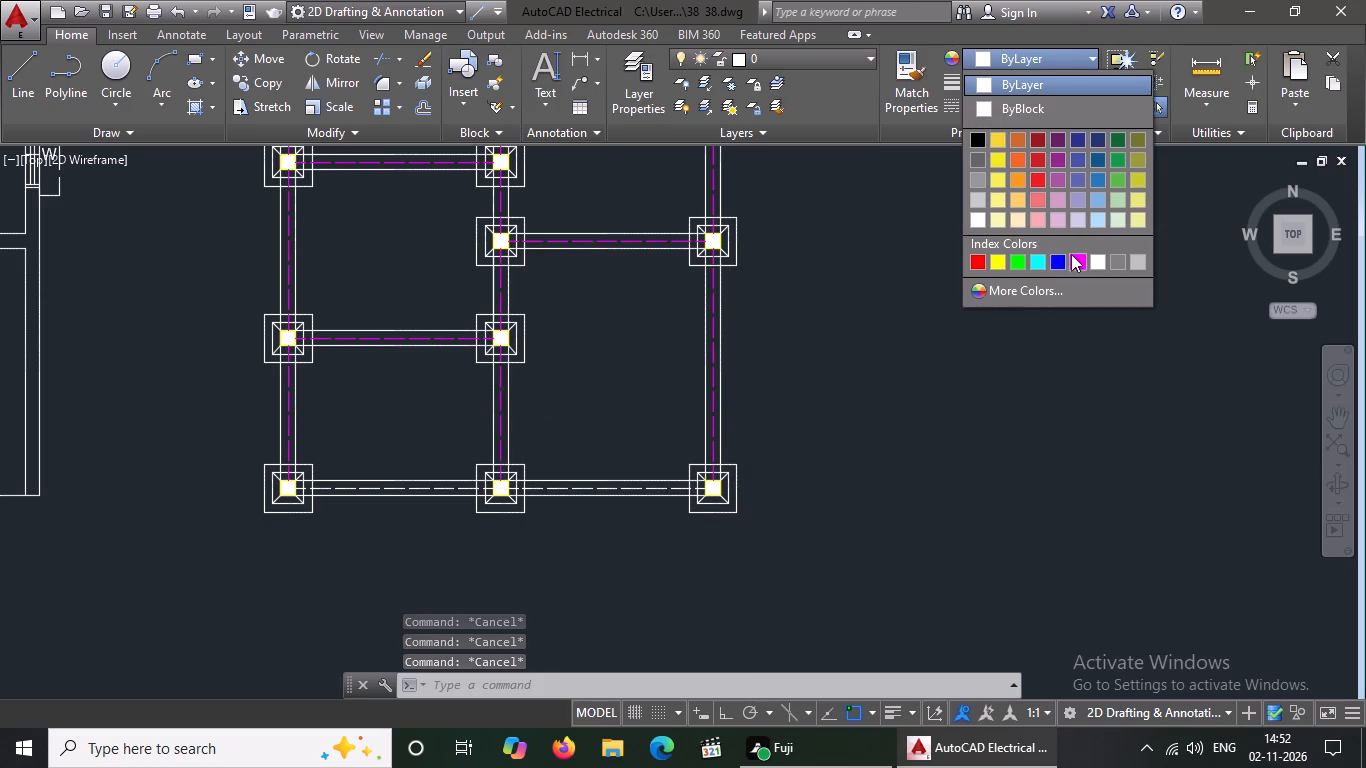
key(Escape)
Change the dashed centerlines of both spans of the southernmost three-footing row's beam to magenta.
scroll(565, 199, down, 2)
scroll(516, 332, up, 4)
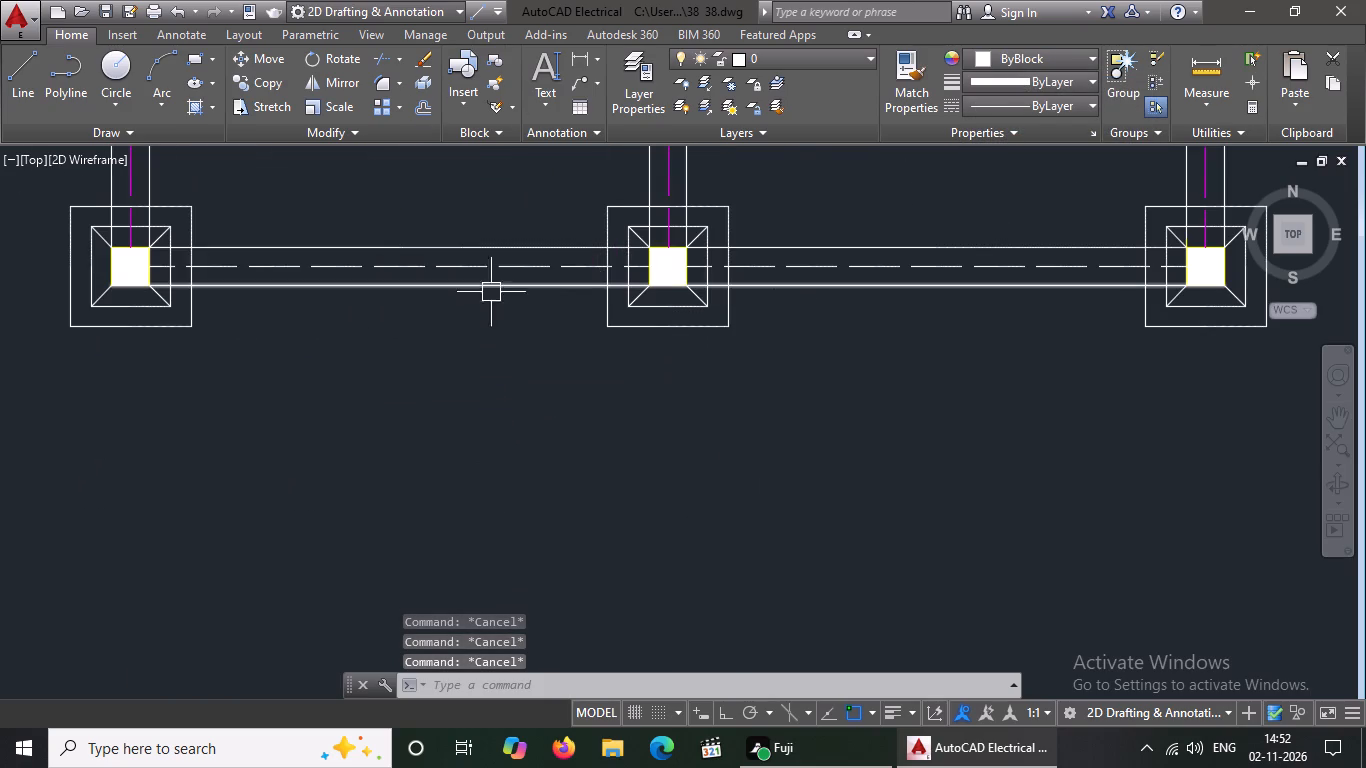
click(451, 264)
click(998, 56)
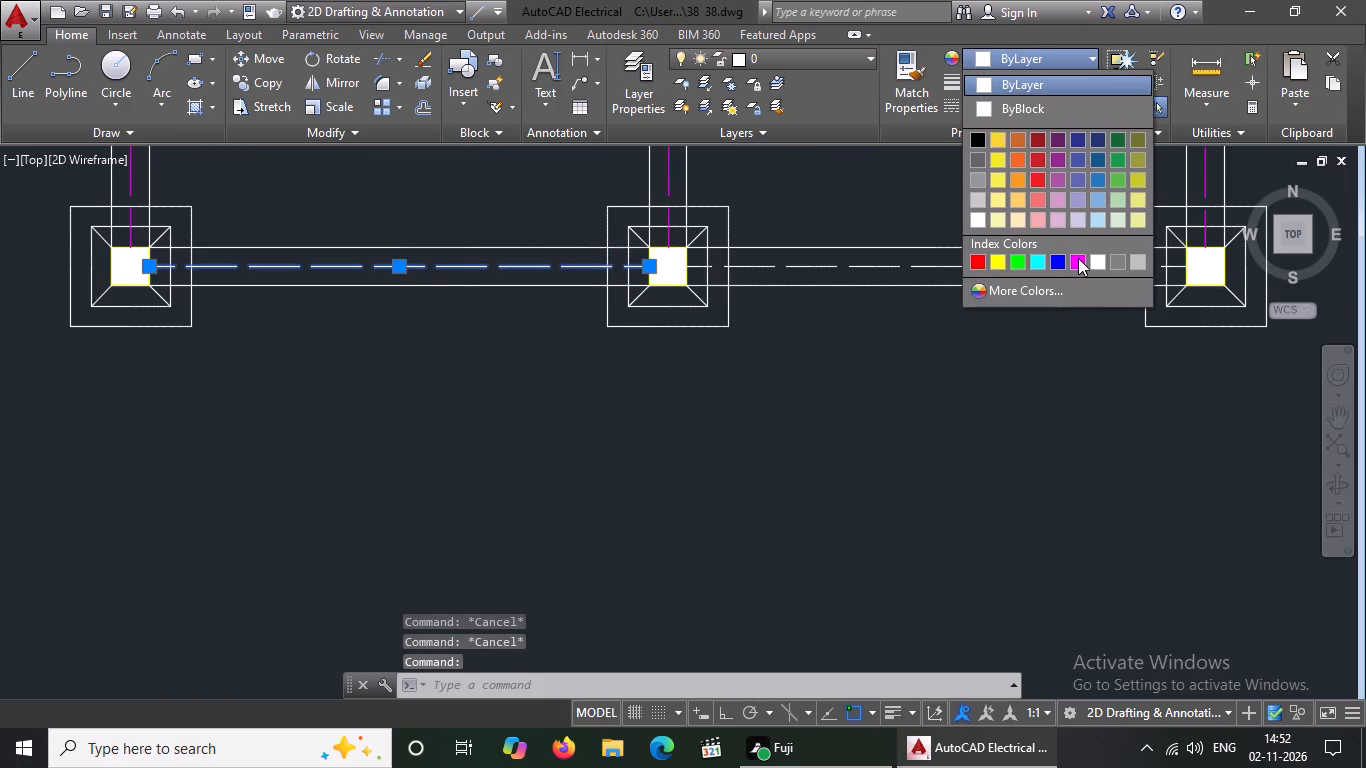
click(1081, 252)
key(Escape)
click(796, 270)
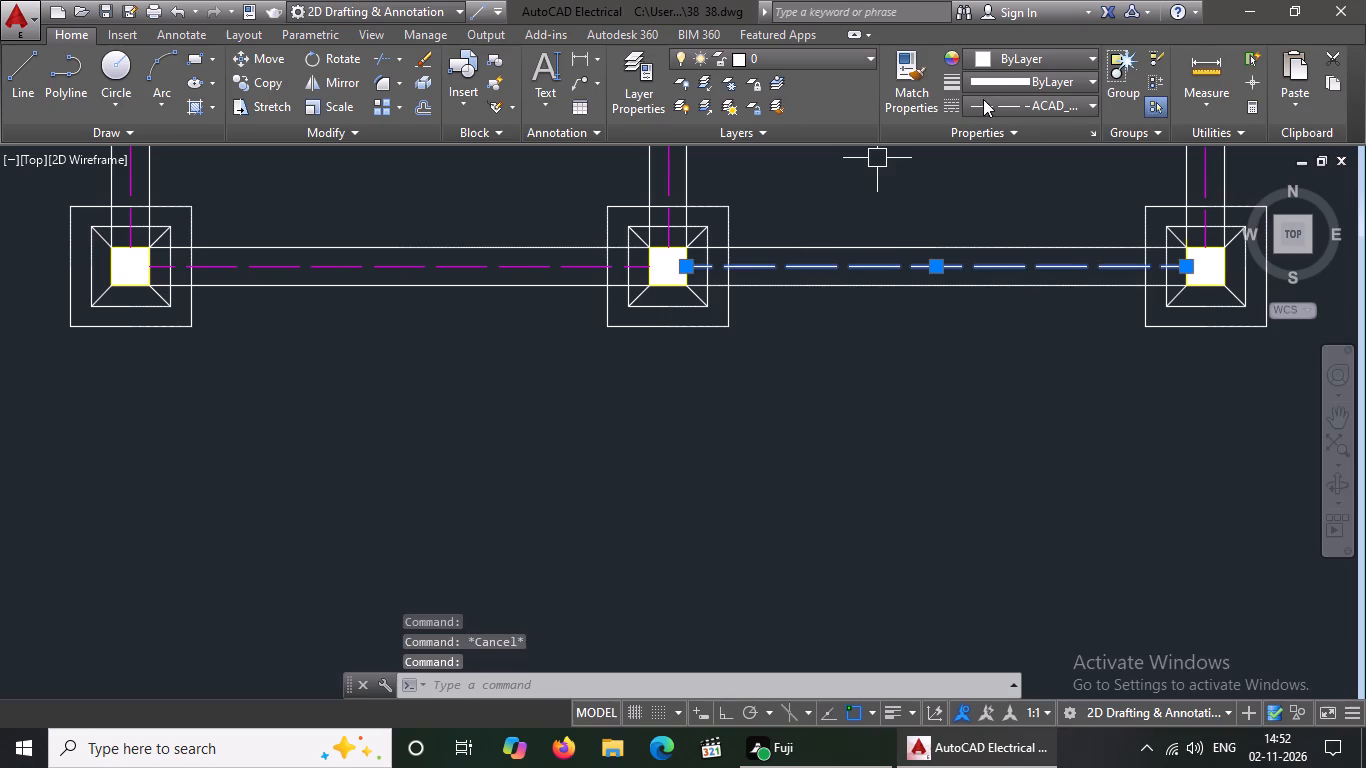
click(1053, 53)
click(1075, 258)
key(Escape)
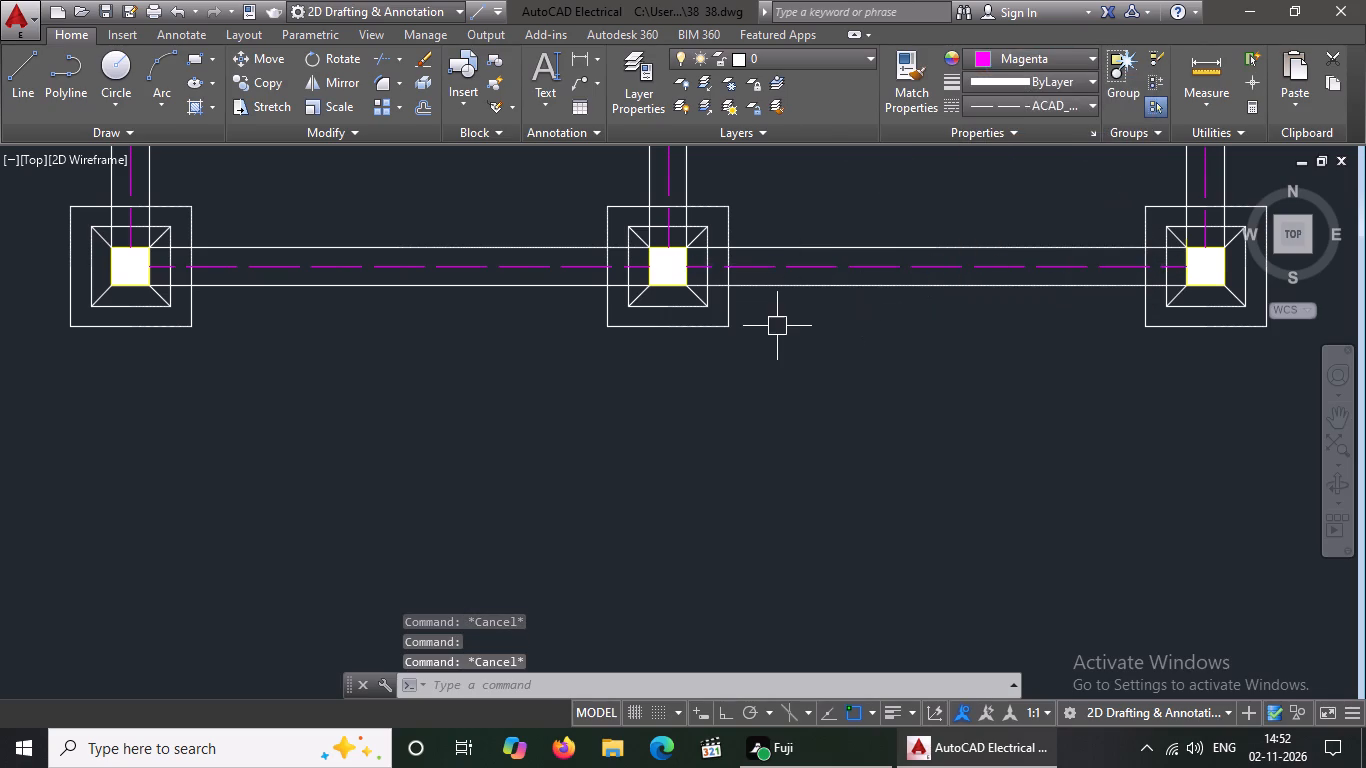
Examine the whole foundation plan beside the floor plan to check the recoloured beam centerlines.
scroll(777, 326, down, 6)
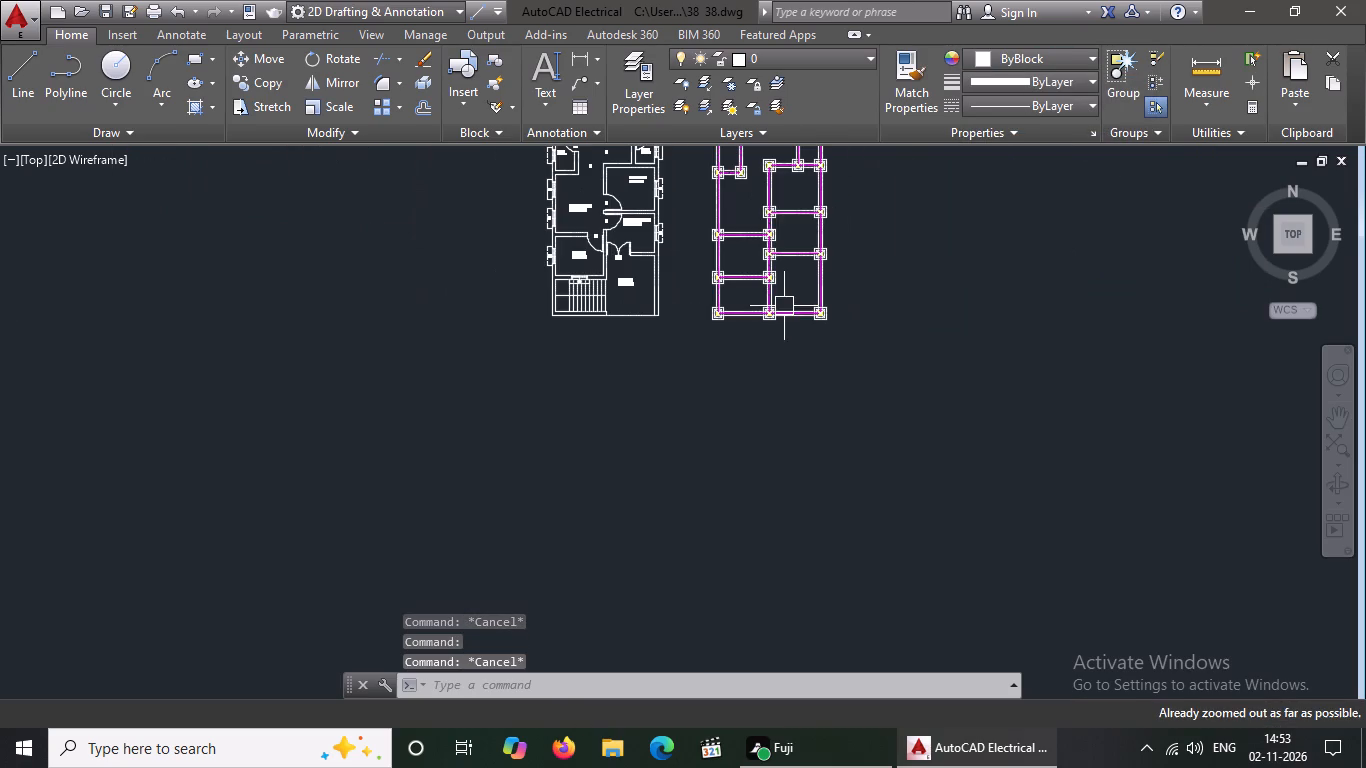
scroll(753, 193, down, 1)
middle_drag(731, 240, 687, 404)
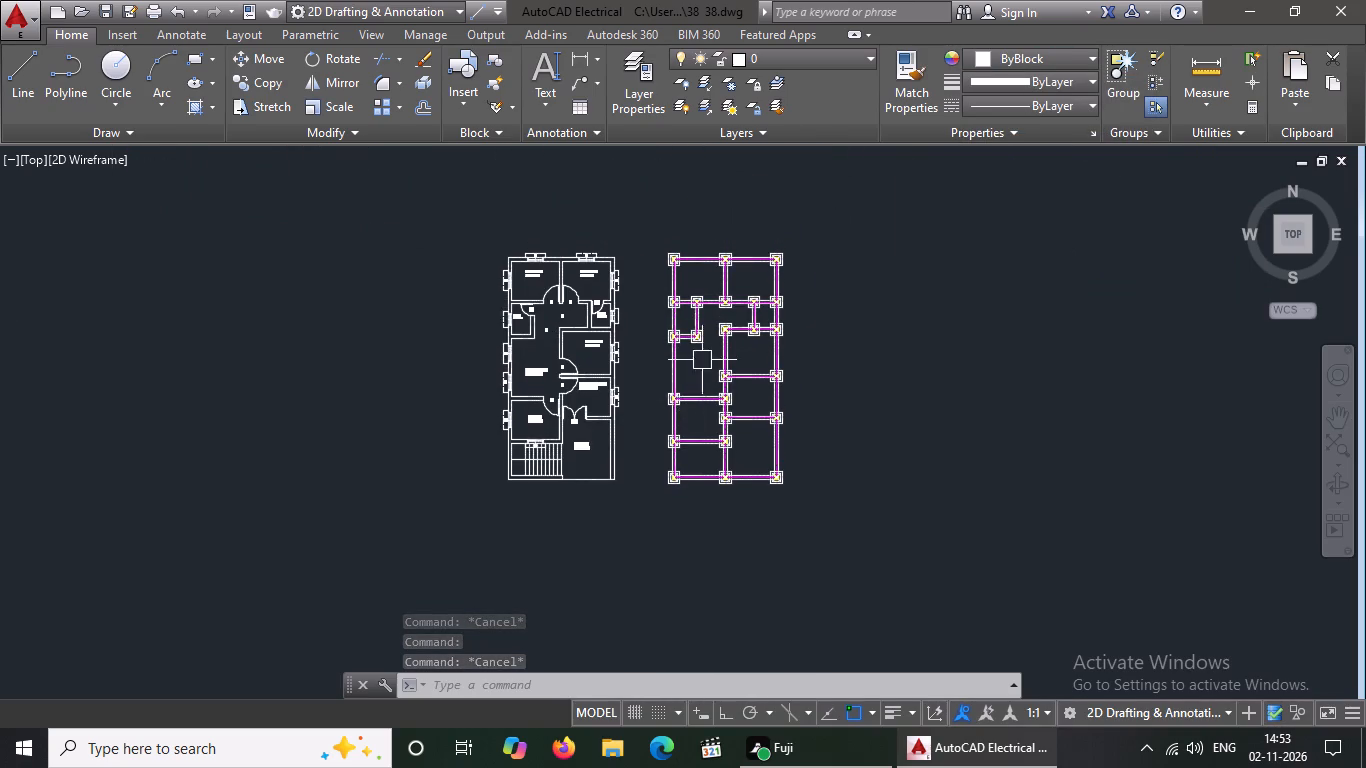
scroll(706, 251, up, 4)
scroll(664, 235, down, 5)
scroll(756, 401, up, 3)
scroll(763, 390, down, 2)
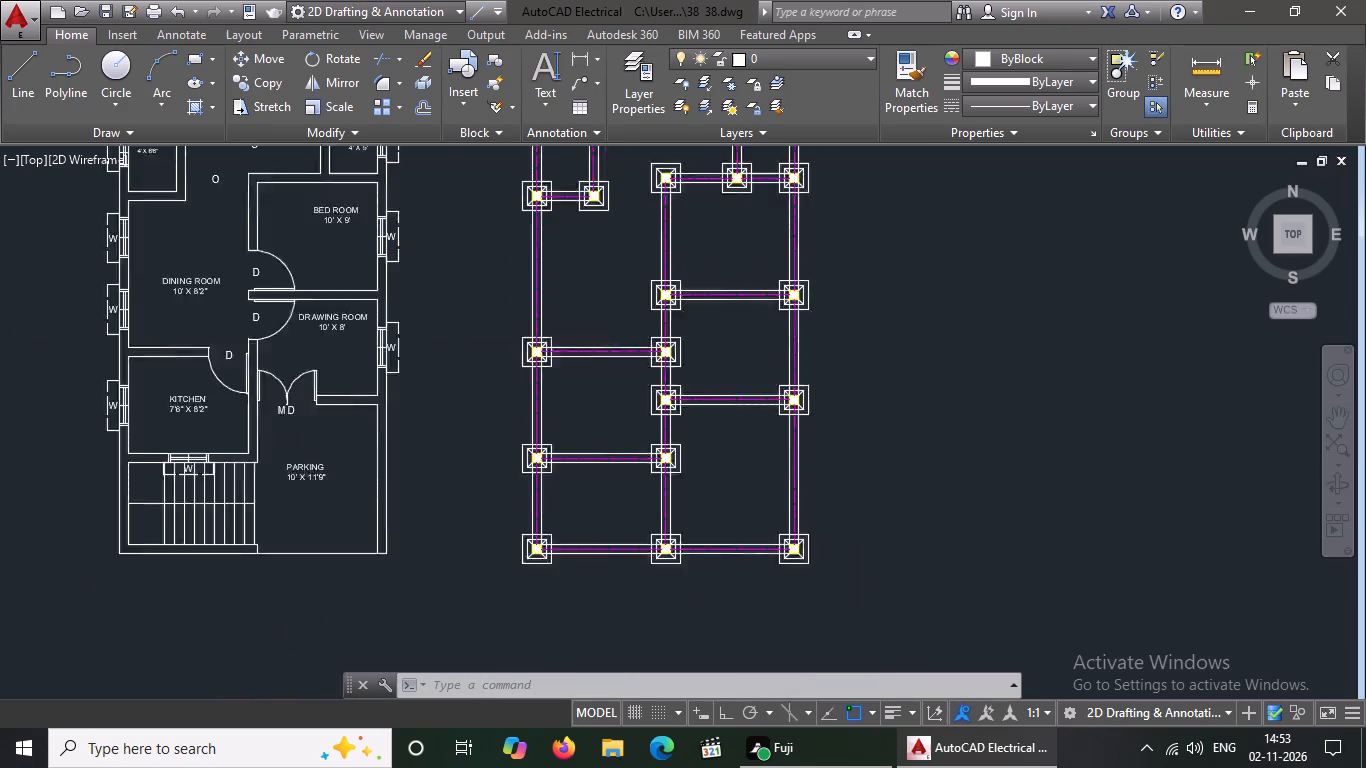
Change the northwest diagonal line of the plan's northwest corner footing to magenta.
scroll(652, 267, down, 3)
scroll(622, 185, up, 5)
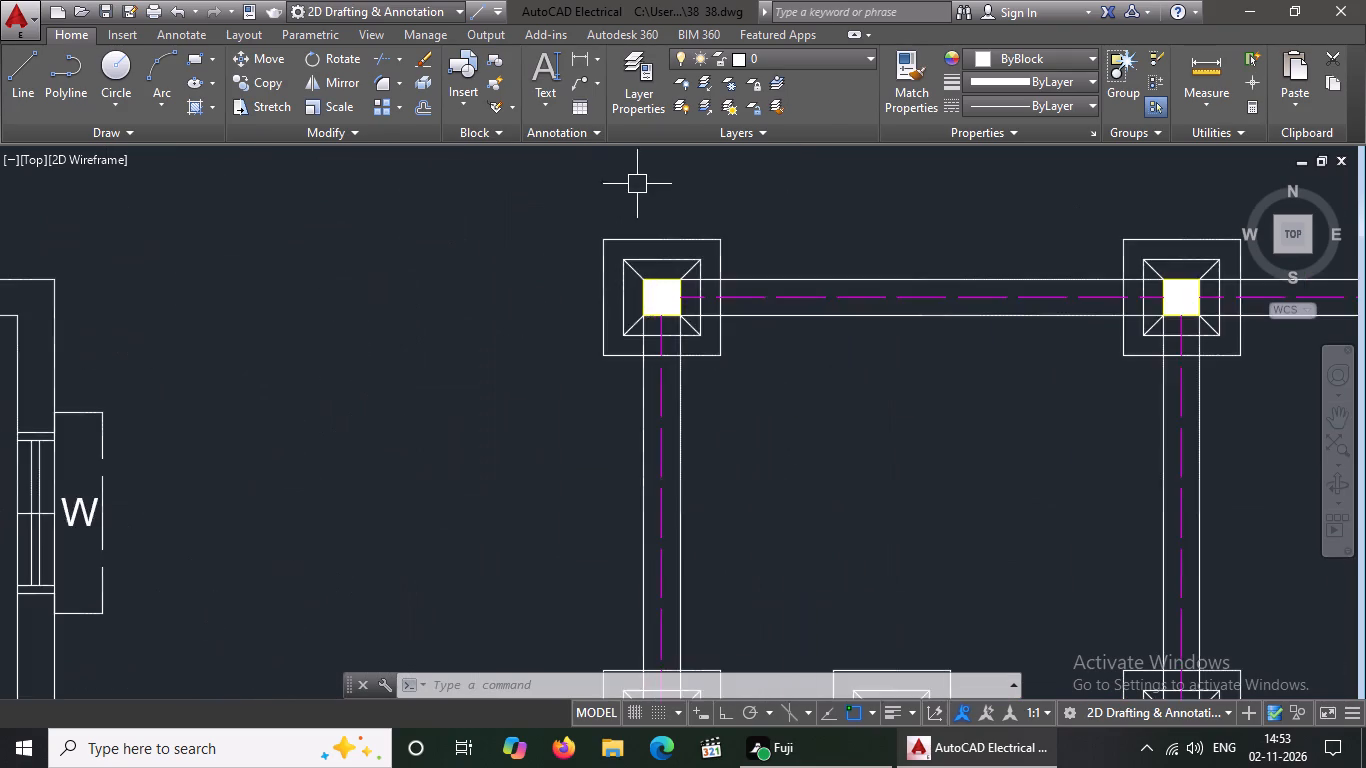
scroll(637, 184, up, 2)
click(644, 416)
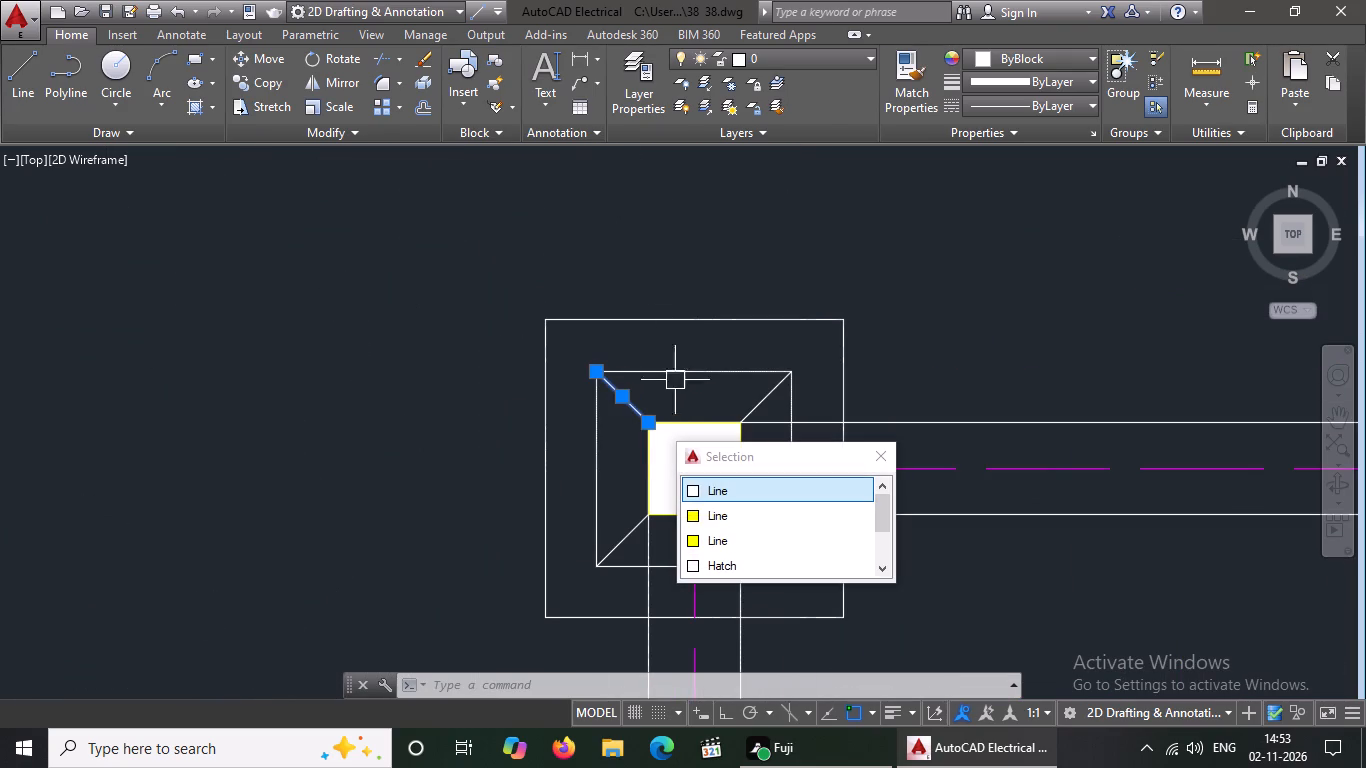
click(1006, 59)
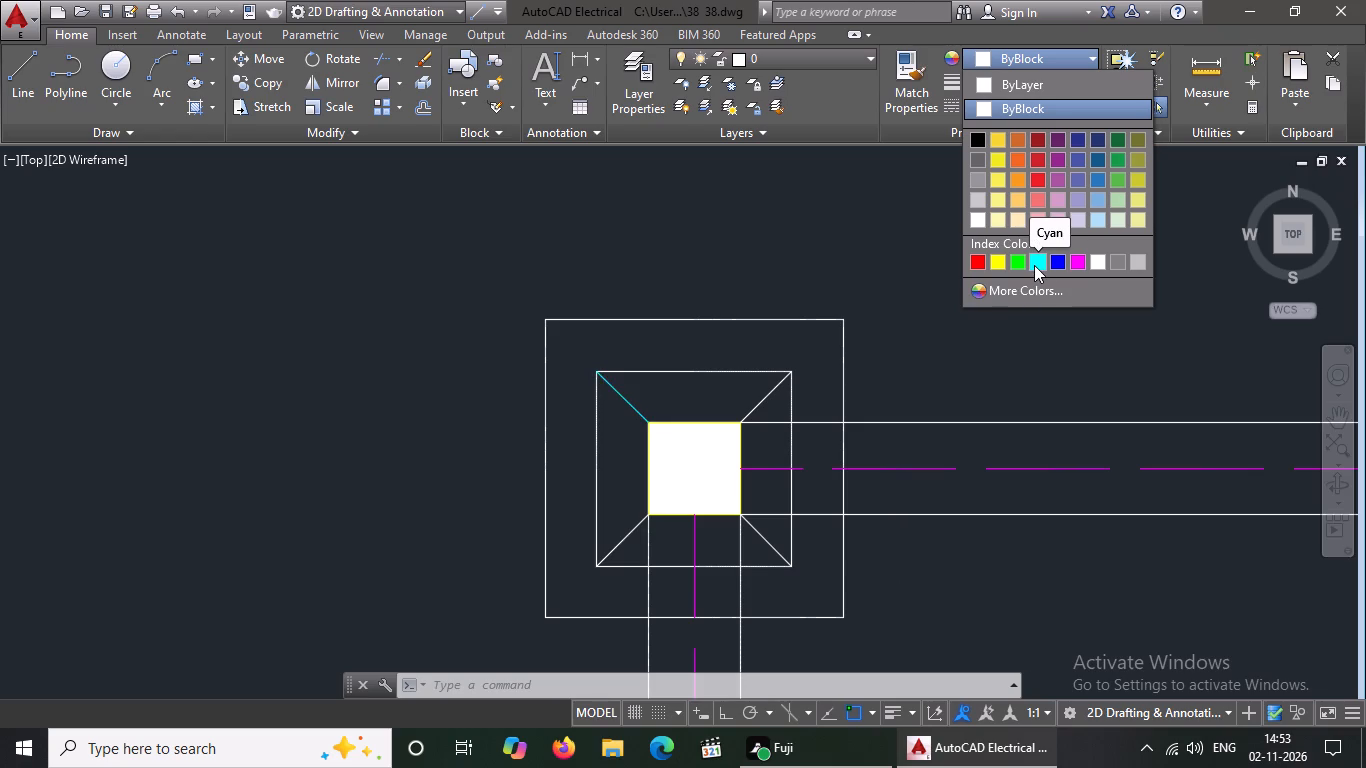
click(1072, 260)
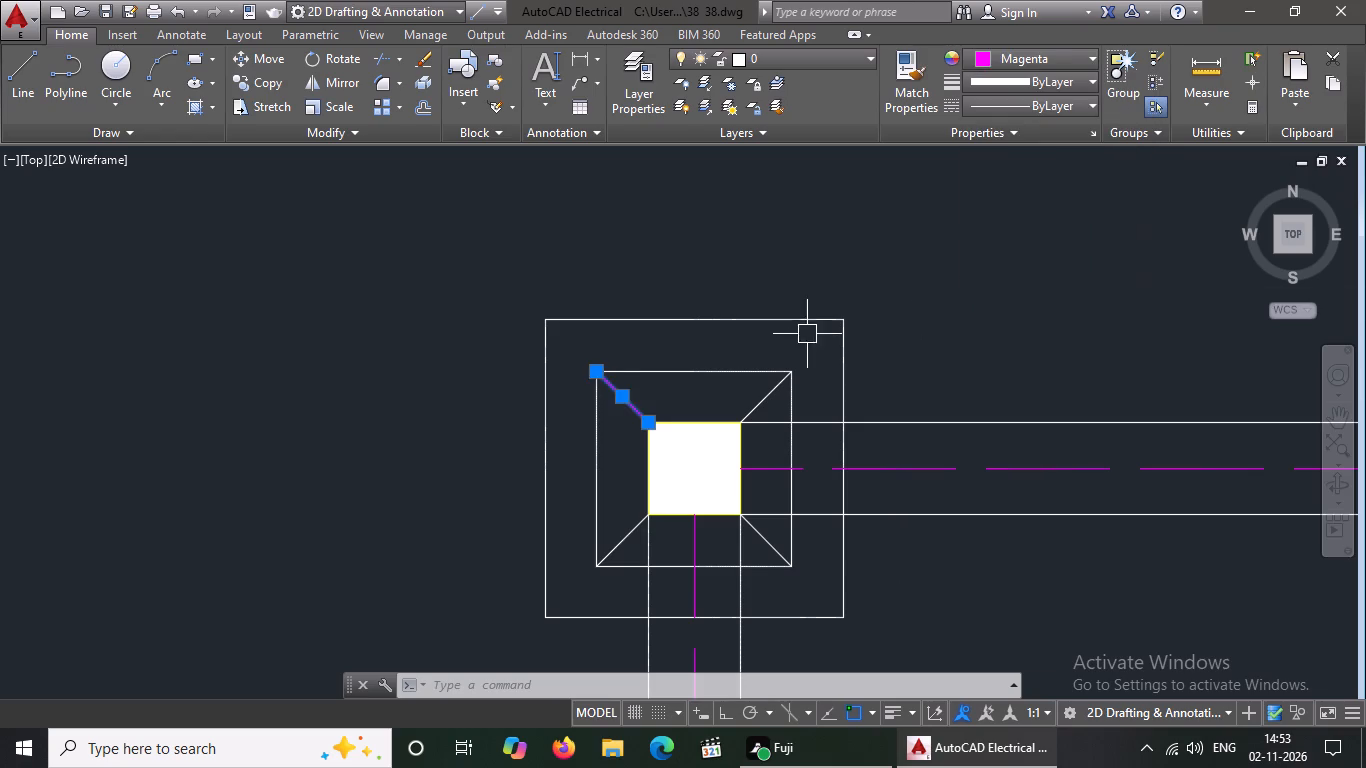
key(Escape)
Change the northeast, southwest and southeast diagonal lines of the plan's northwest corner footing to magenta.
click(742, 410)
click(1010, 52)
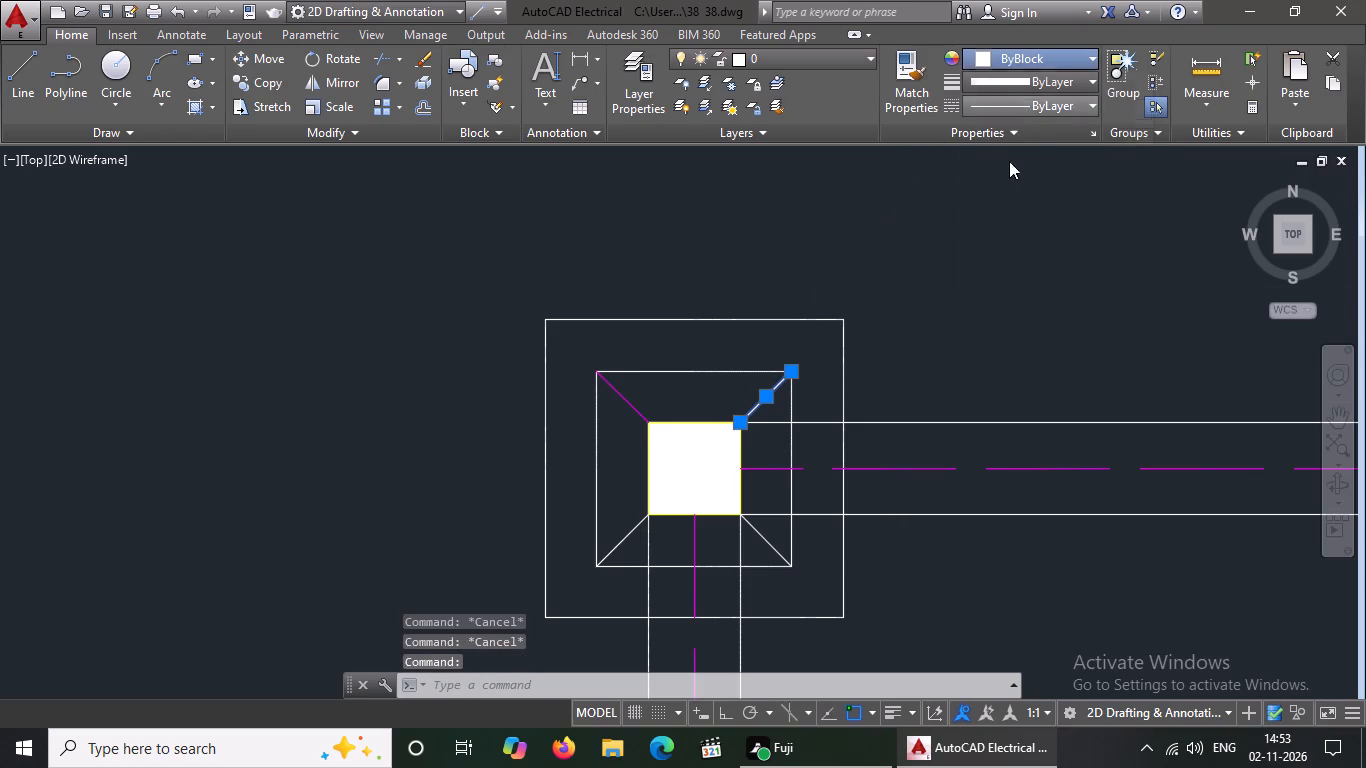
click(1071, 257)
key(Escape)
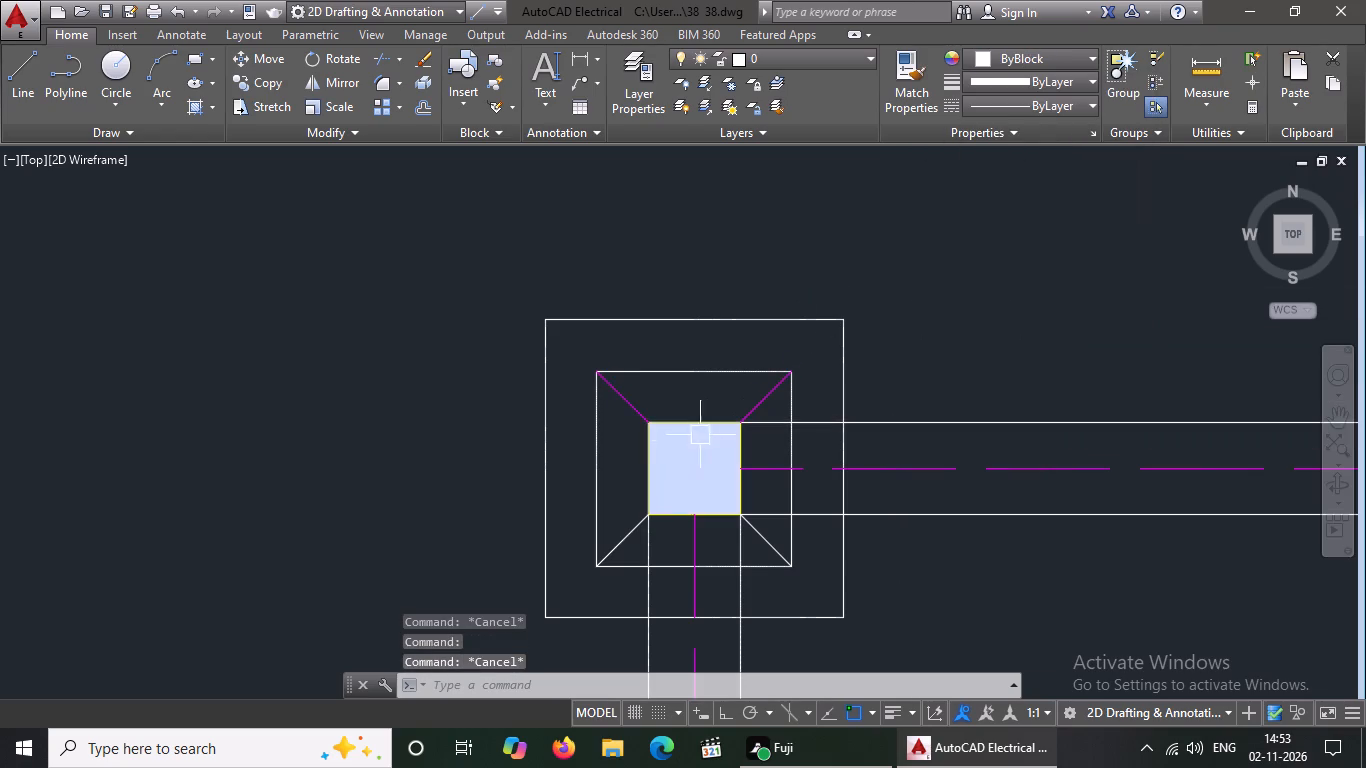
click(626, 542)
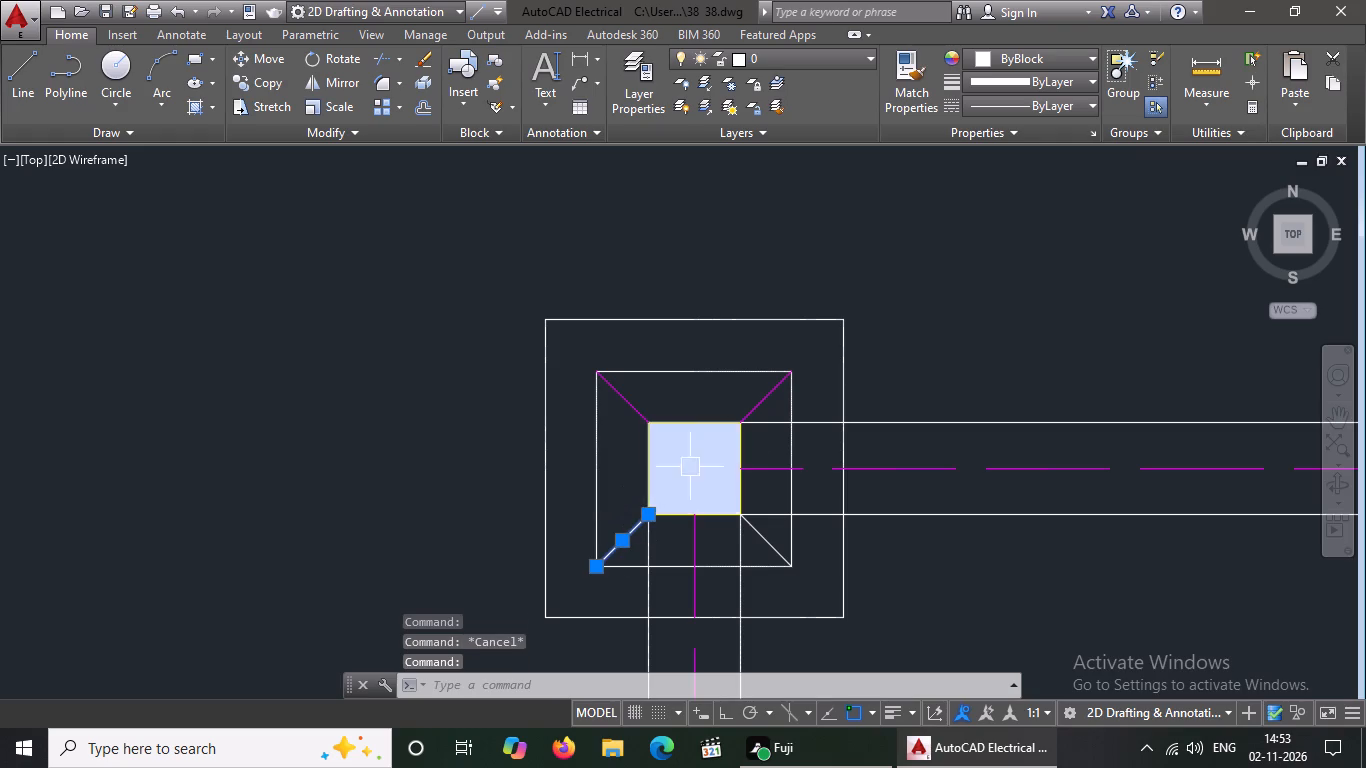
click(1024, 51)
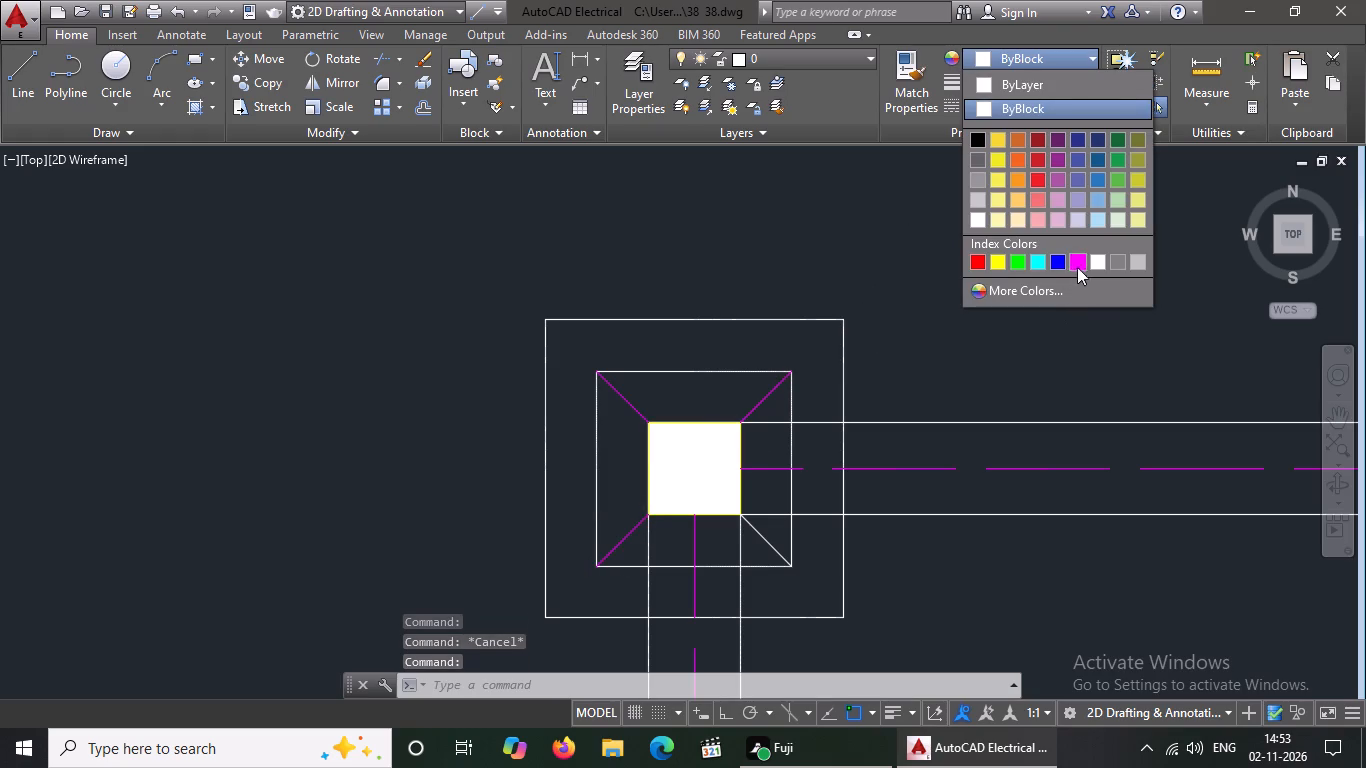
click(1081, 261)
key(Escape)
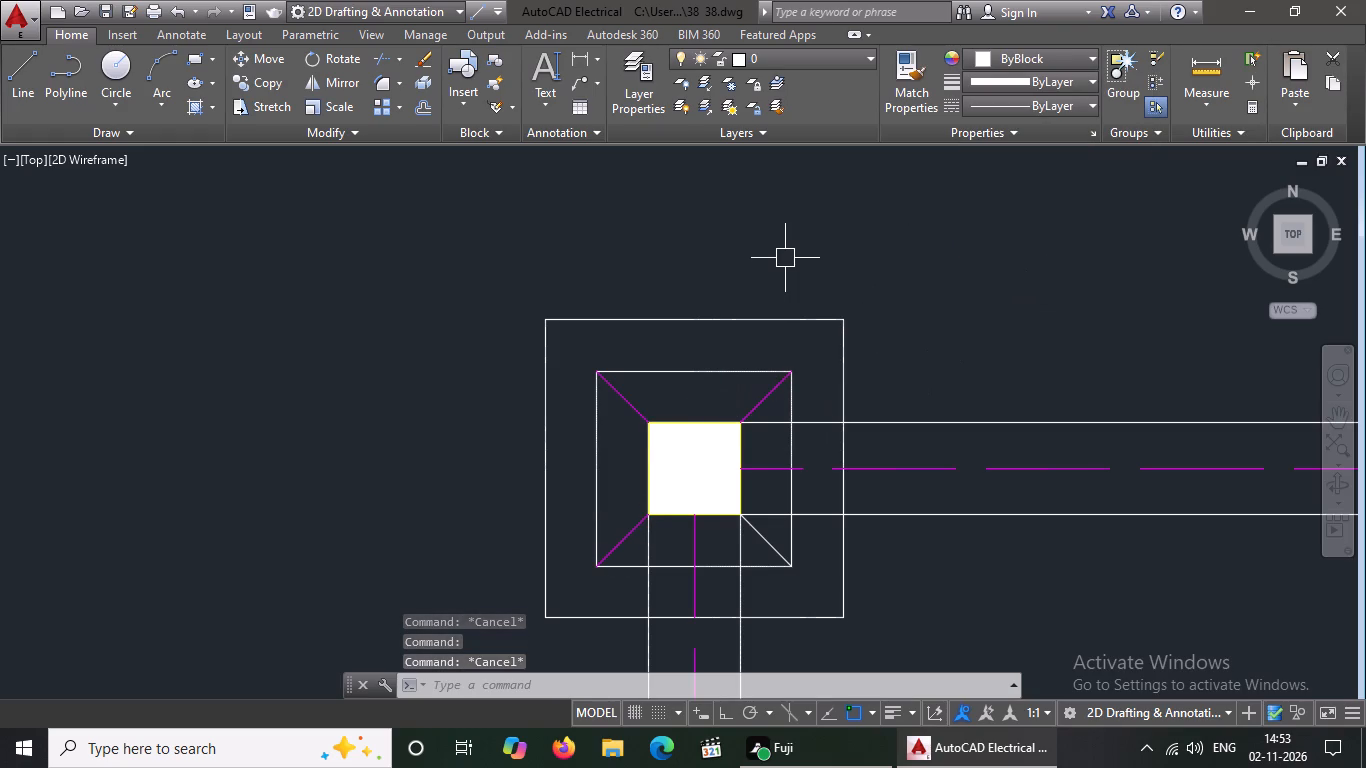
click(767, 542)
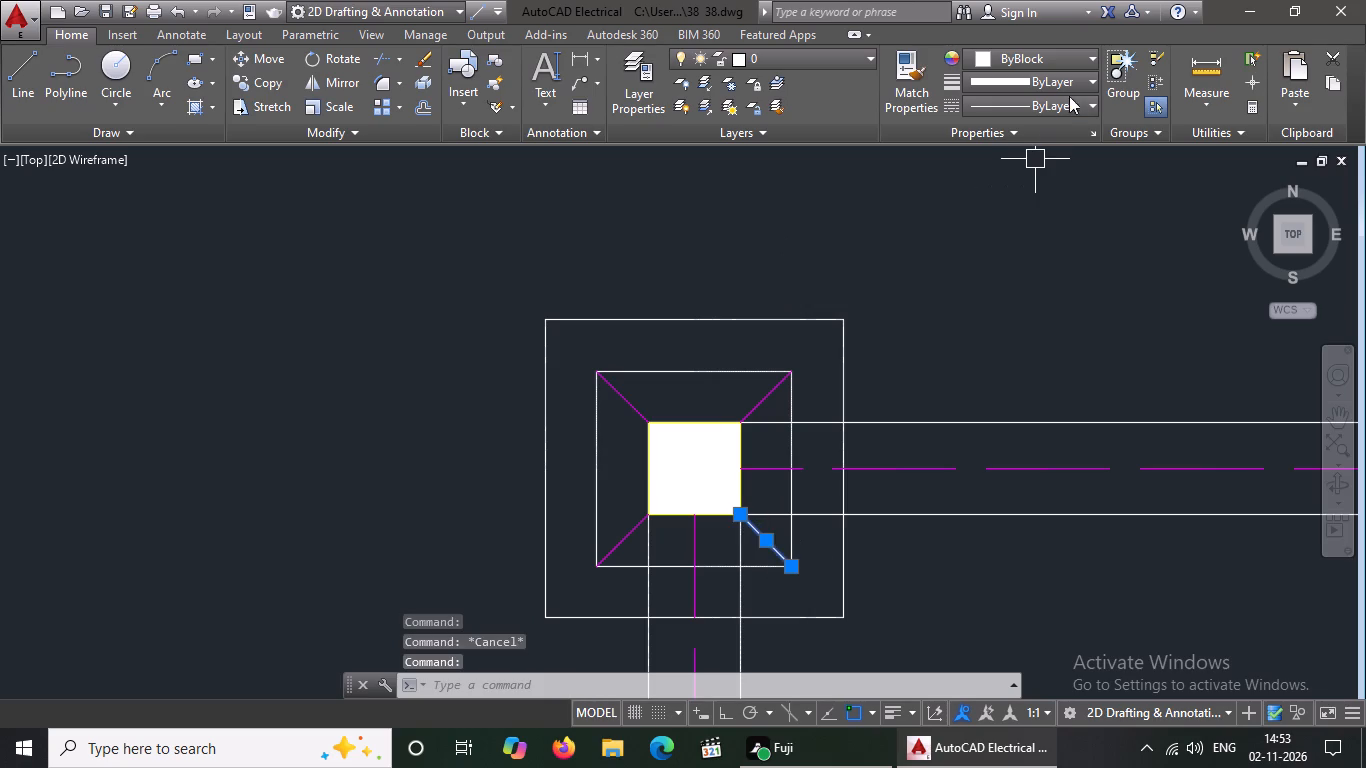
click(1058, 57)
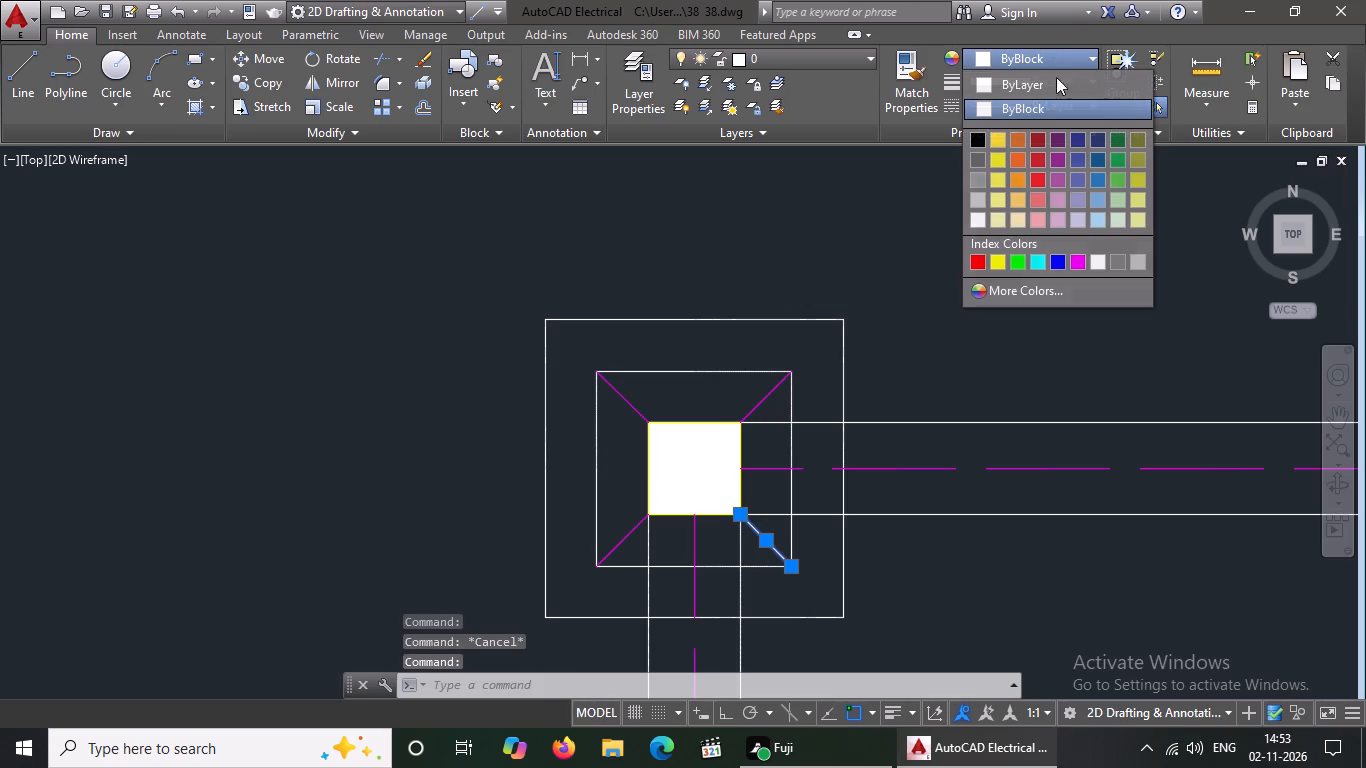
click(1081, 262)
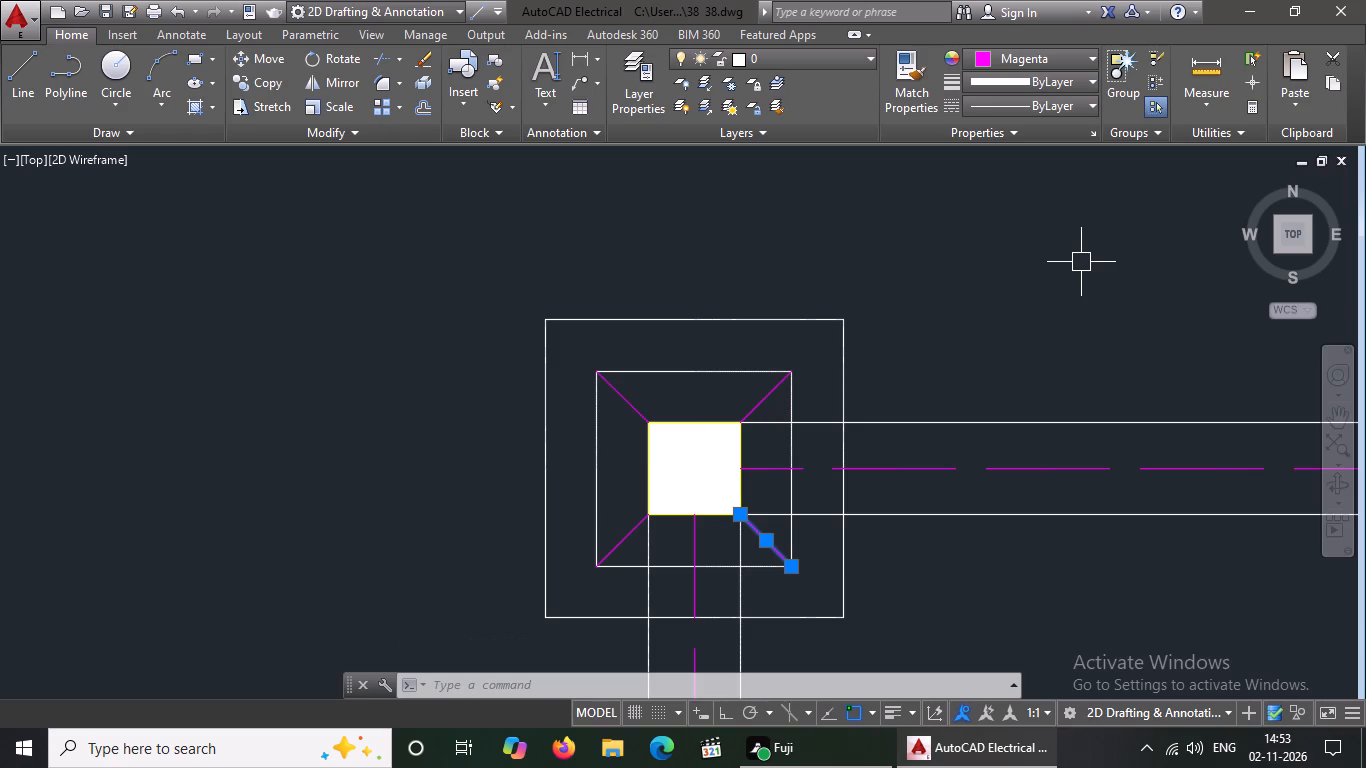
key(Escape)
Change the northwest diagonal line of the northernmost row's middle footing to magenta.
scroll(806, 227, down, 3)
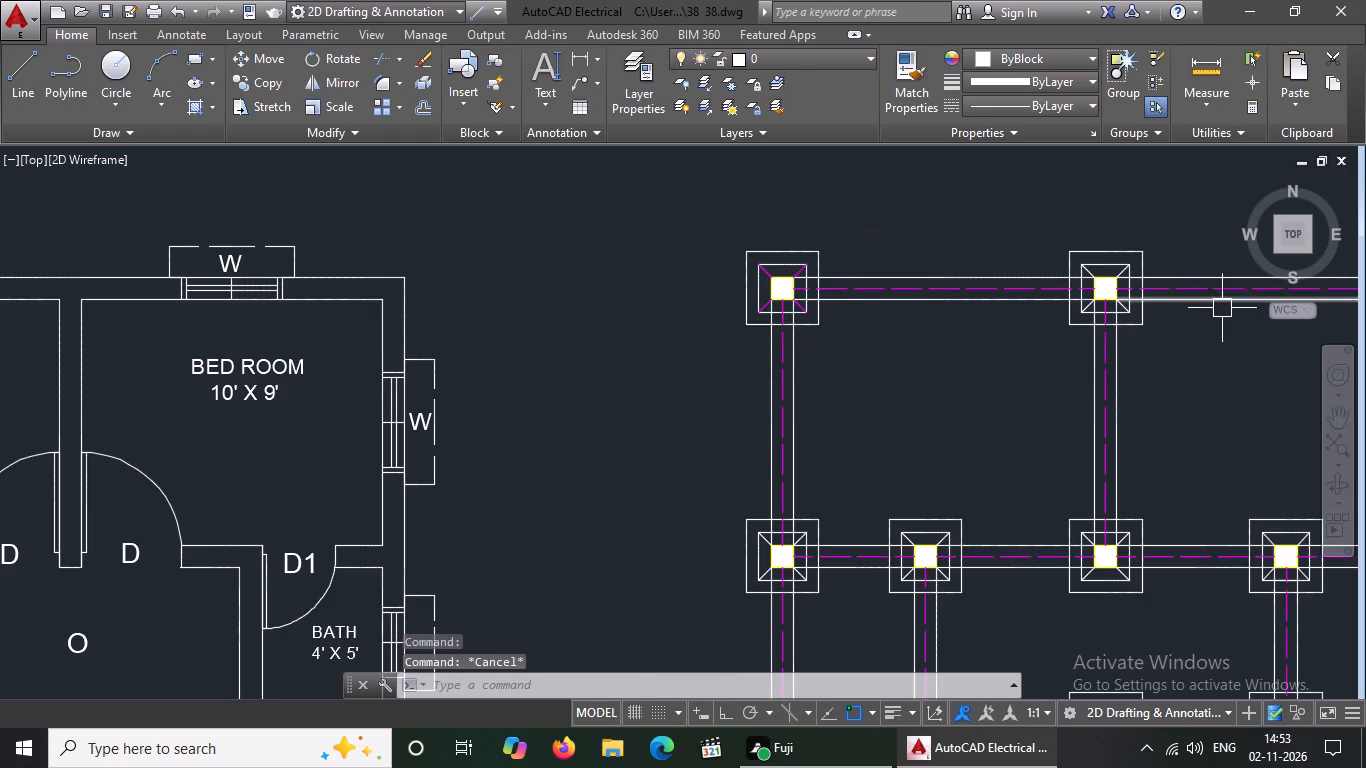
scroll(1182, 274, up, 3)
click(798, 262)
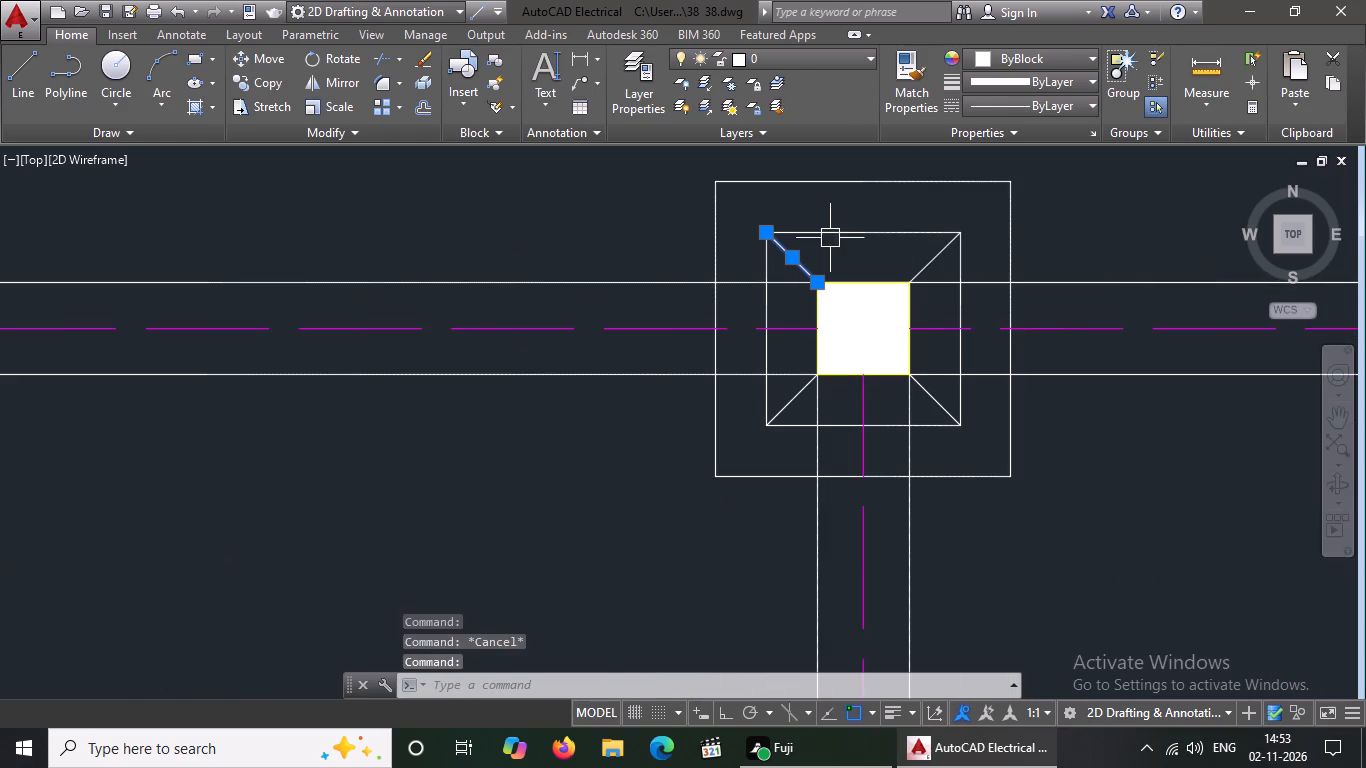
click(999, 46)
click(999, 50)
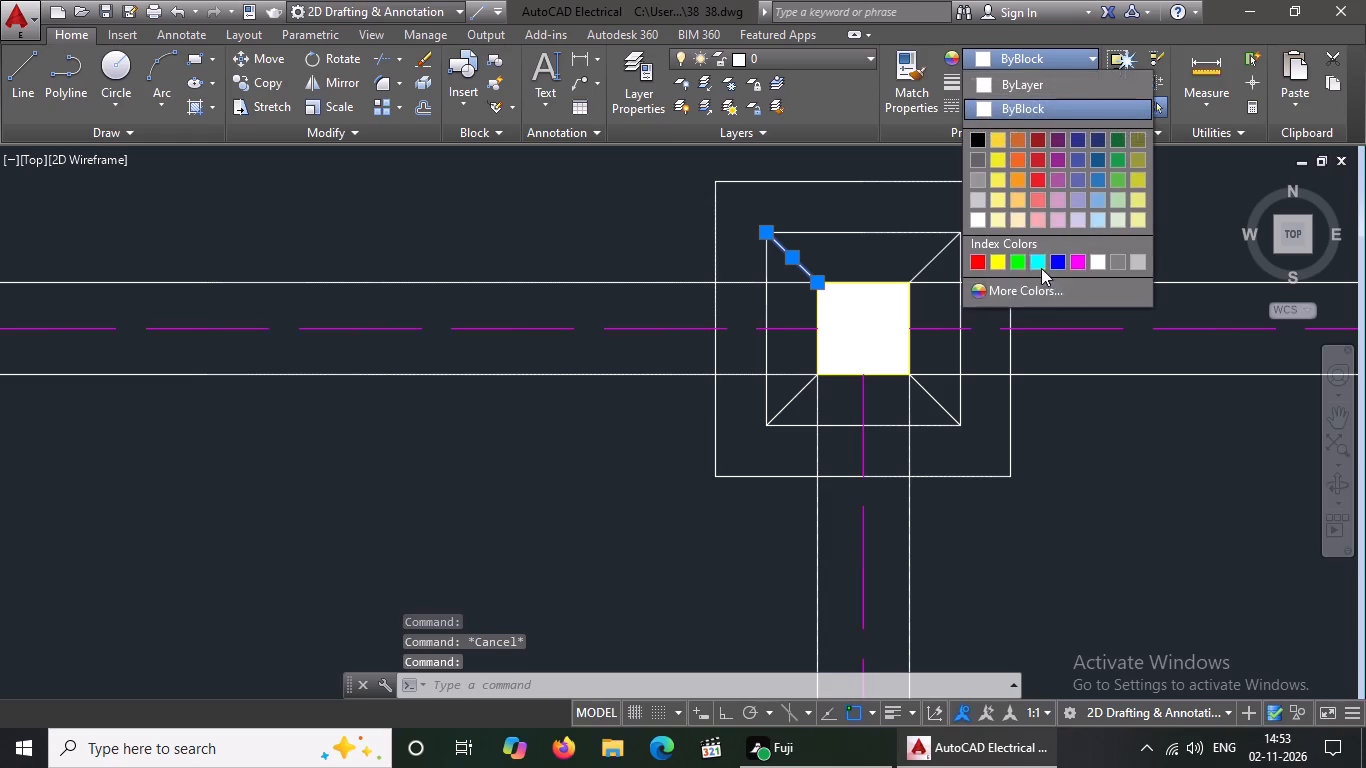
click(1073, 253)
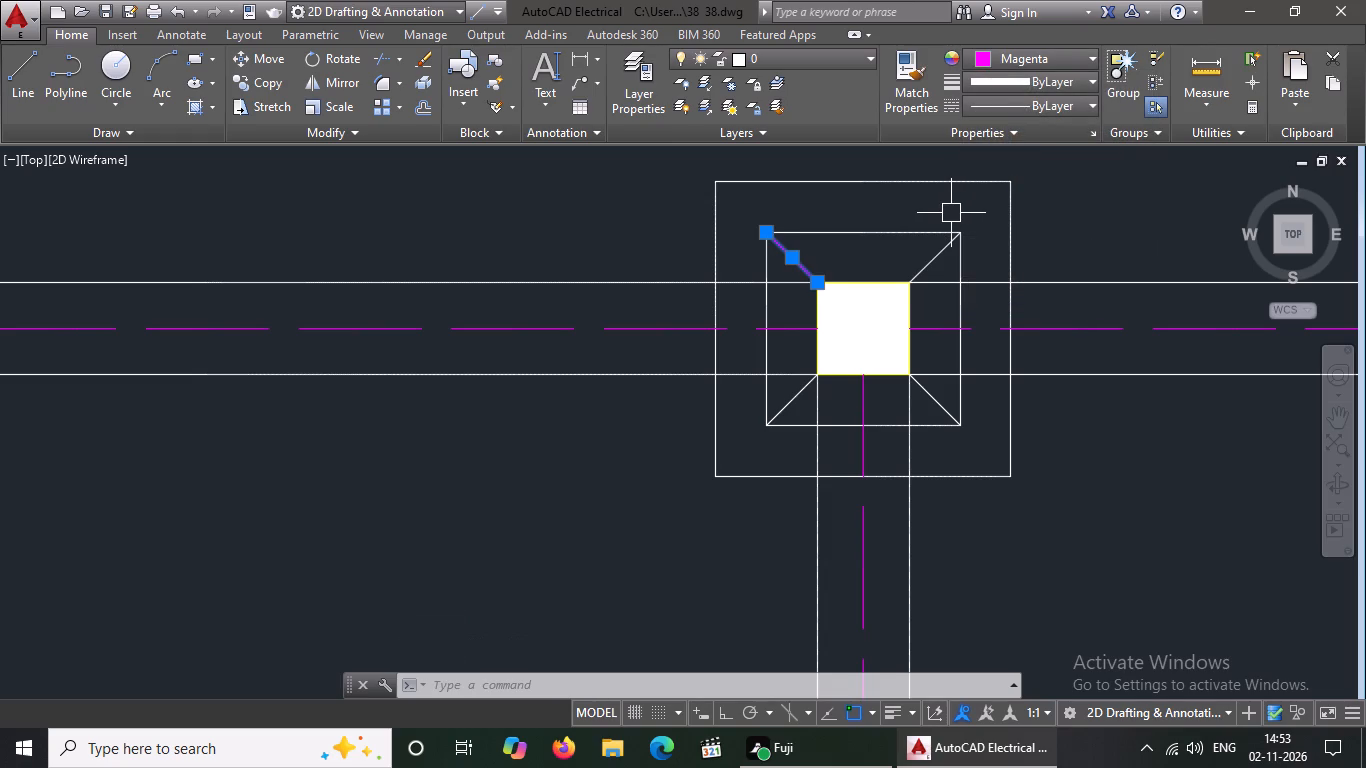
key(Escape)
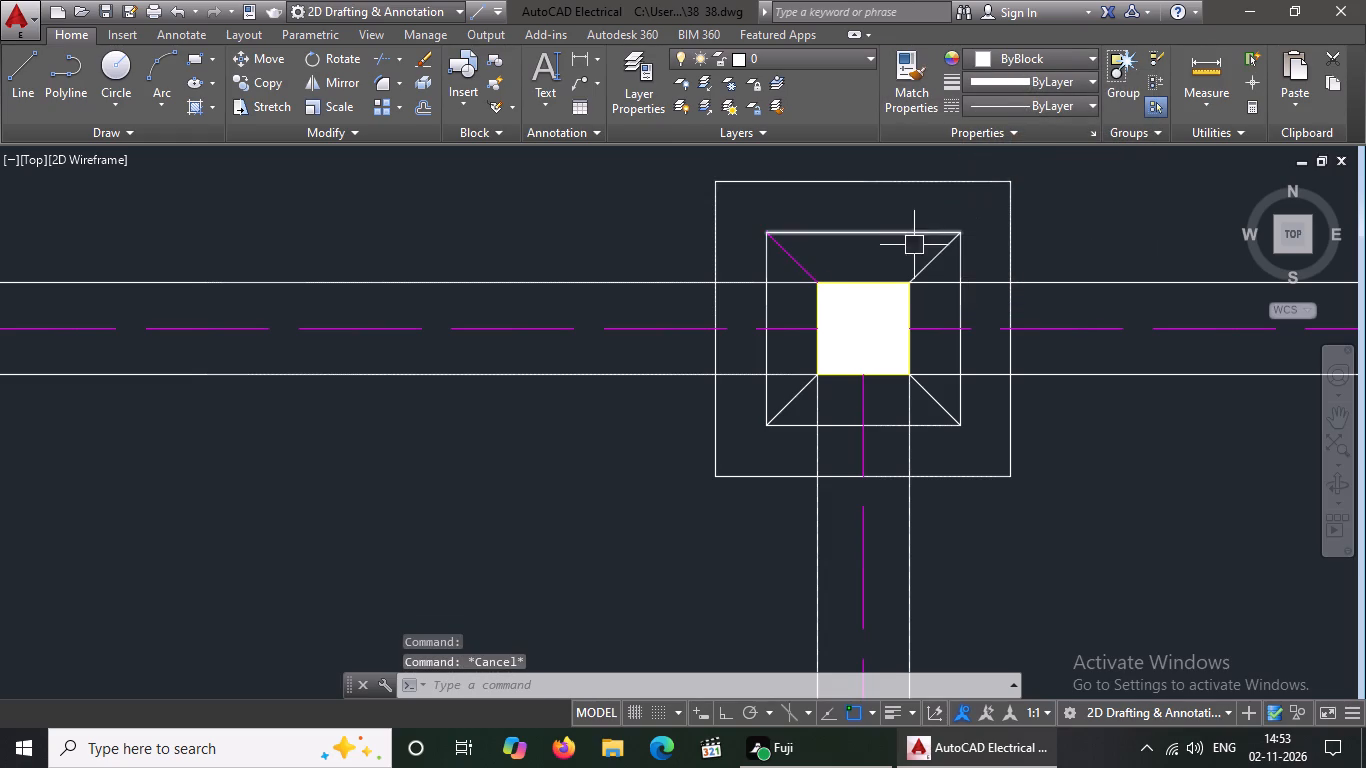
Change the northeast and southwest diagonal lines of the northernmost row's middle footing to magenta.
scroll(903, 225, down, 2)
scroll(914, 251, up, 2)
click(919, 247)
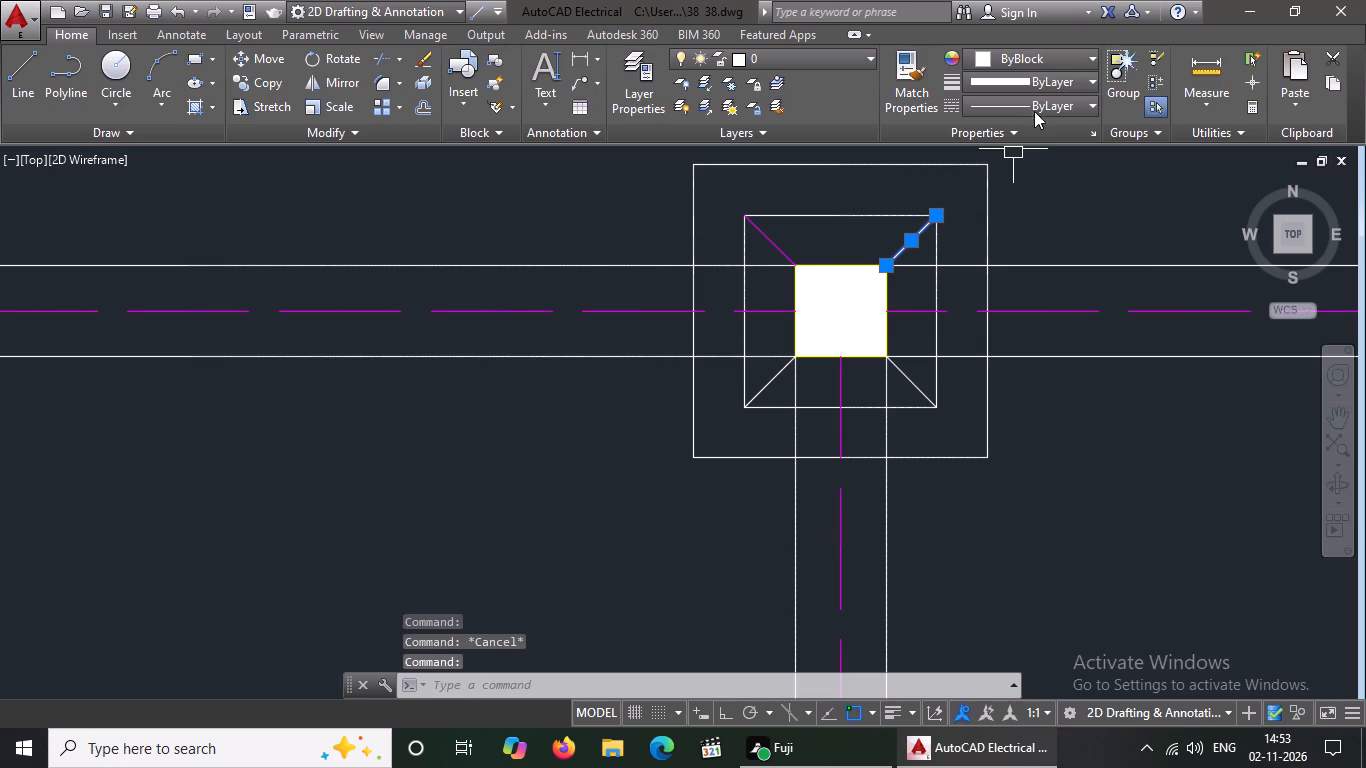
click(1016, 56)
click(1074, 262)
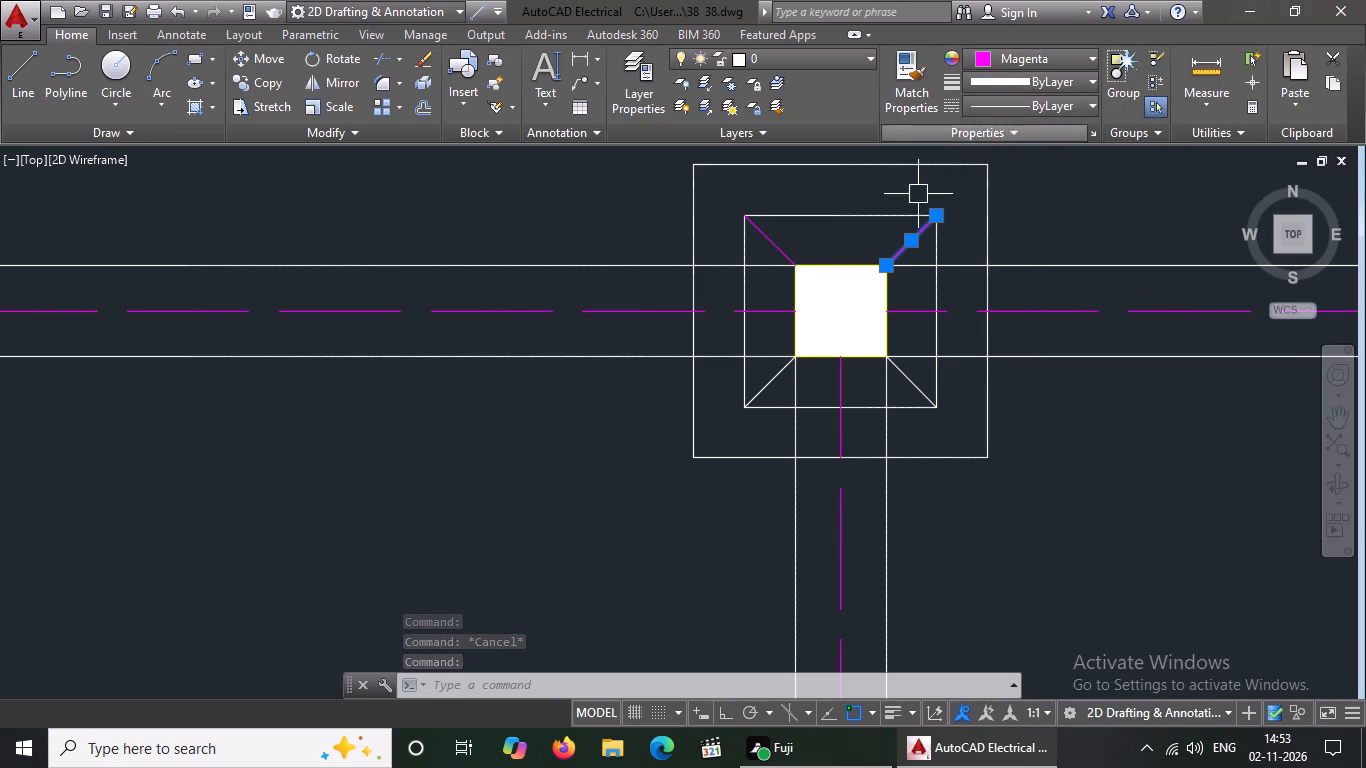
key(Escape)
drag(768, 376, 791, 361)
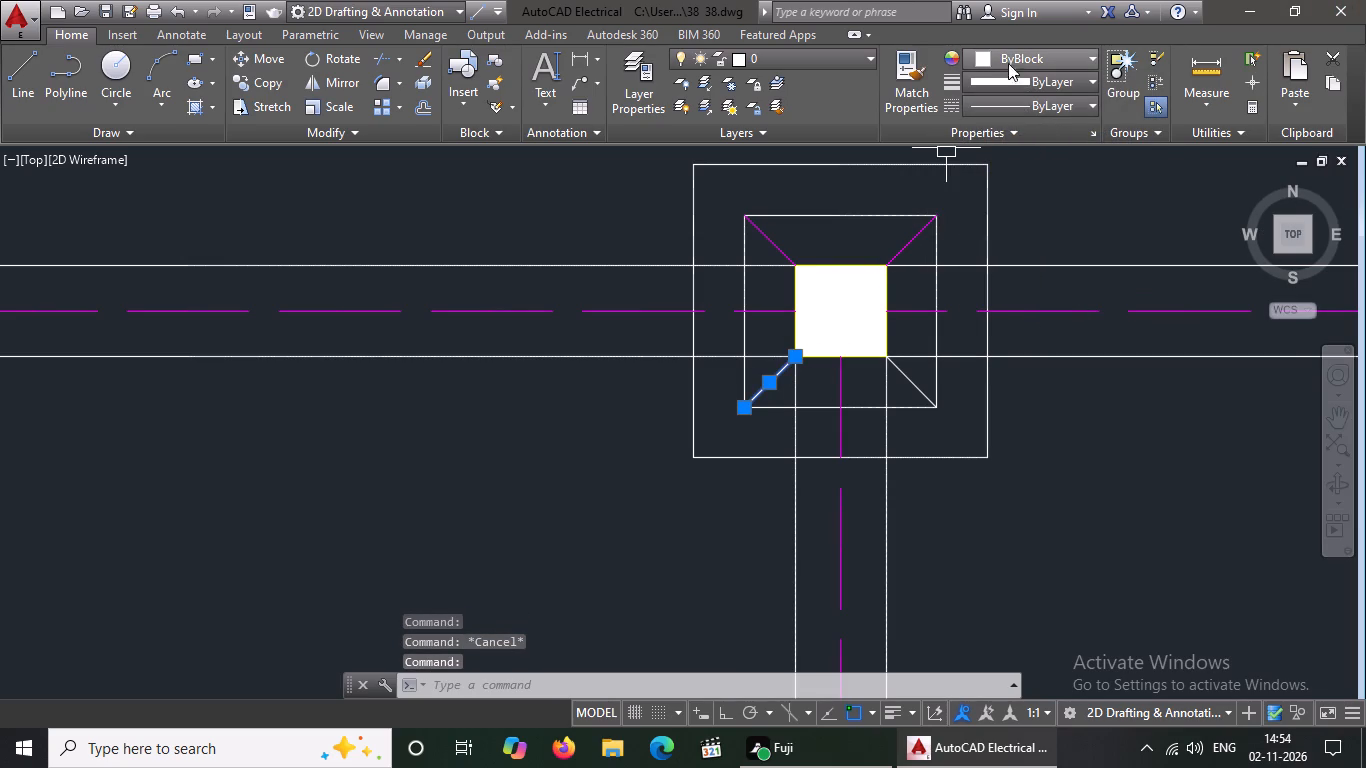
click(1012, 55)
click(1082, 260)
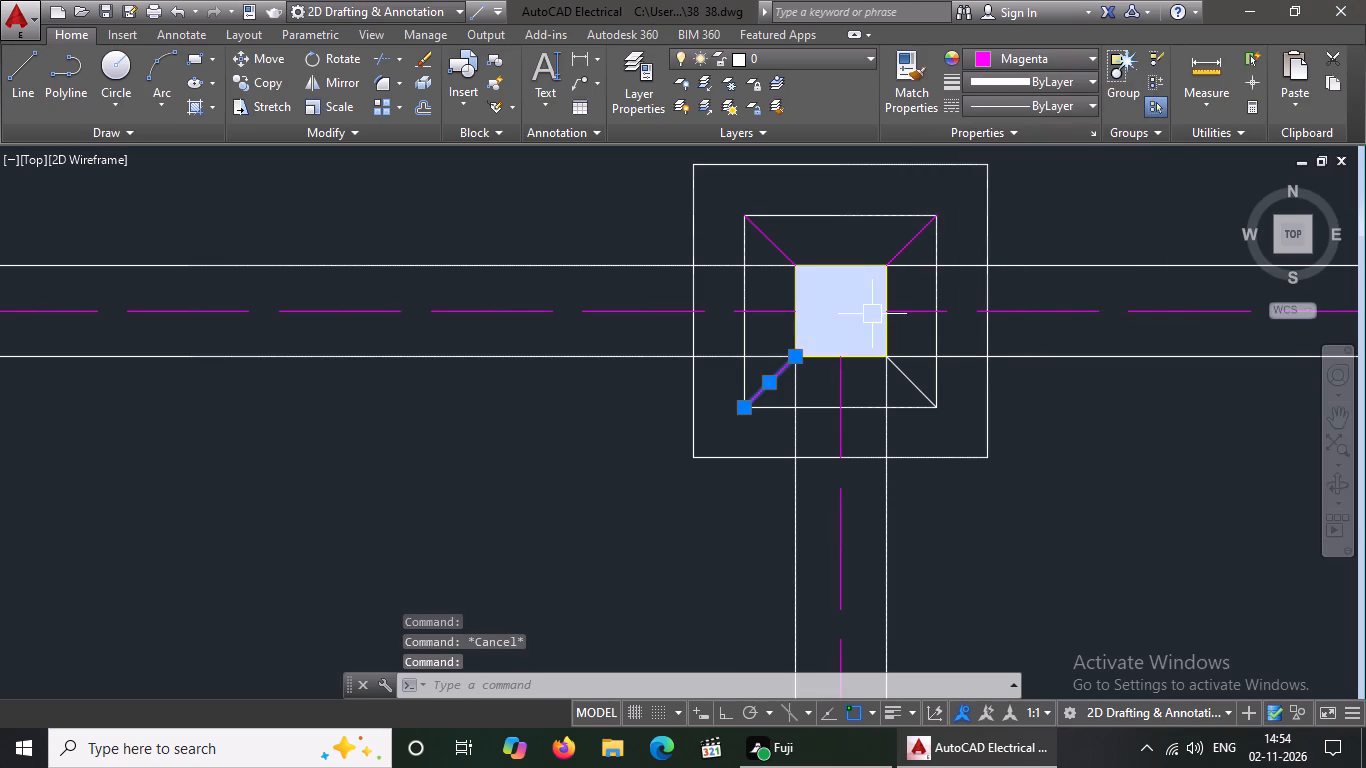
key(Escape)
With nothing selected, set the current object colour to index colour 220.
click(1080, 53)
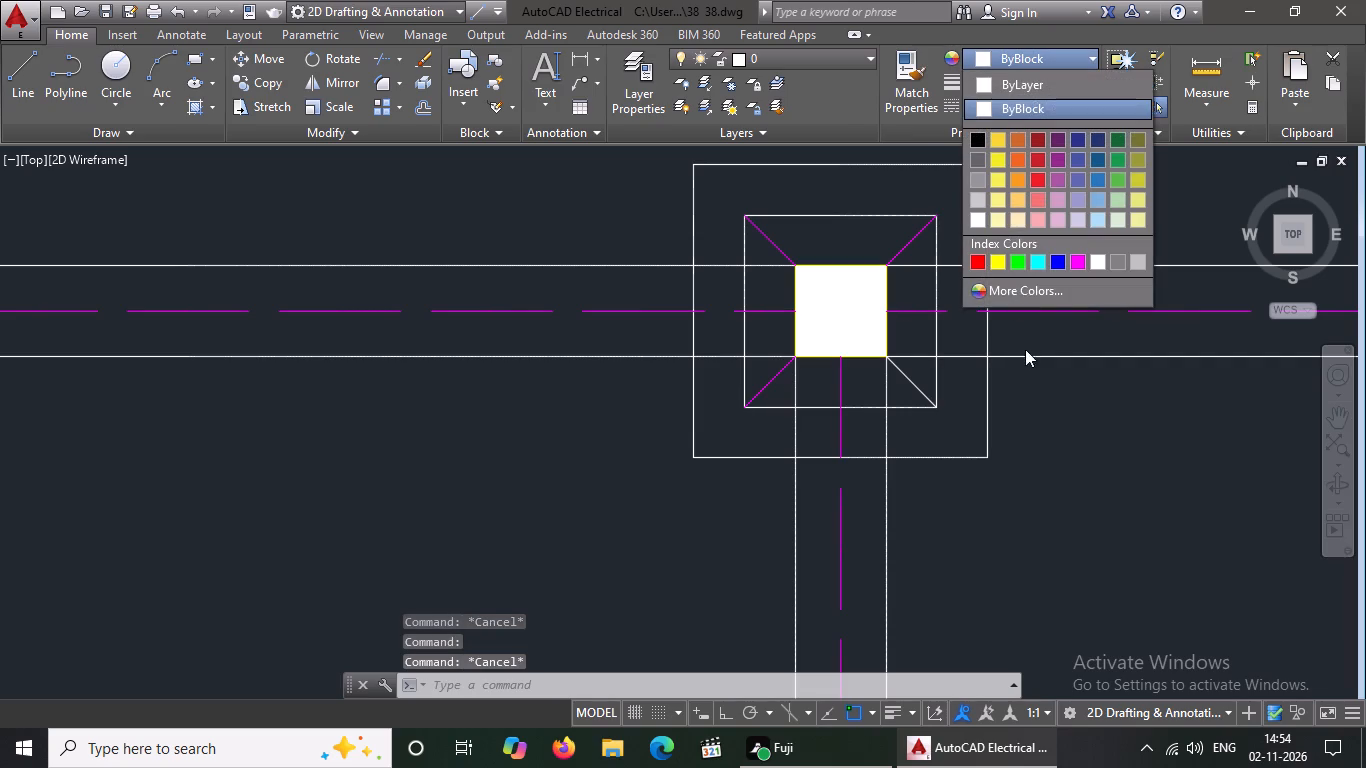
click(1052, 300)
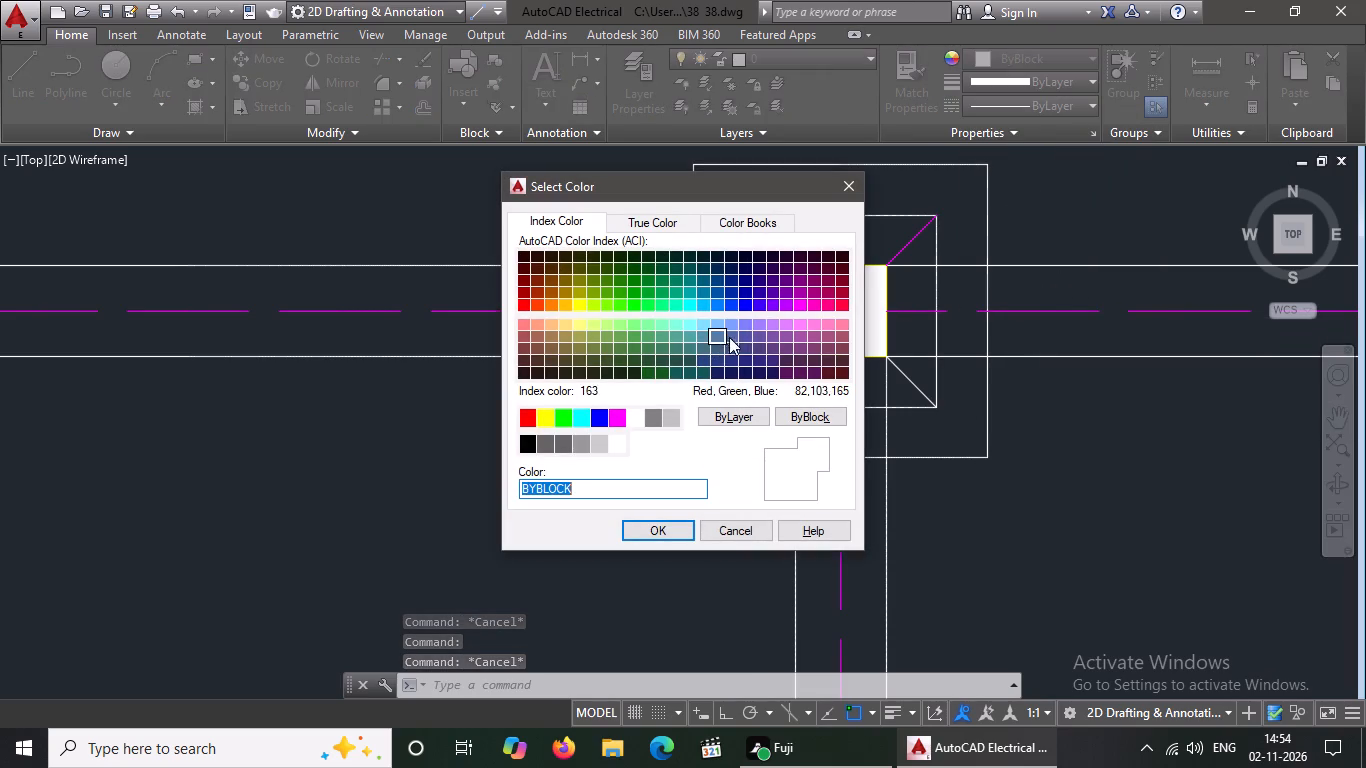
scroll(817, 316, up, 4)
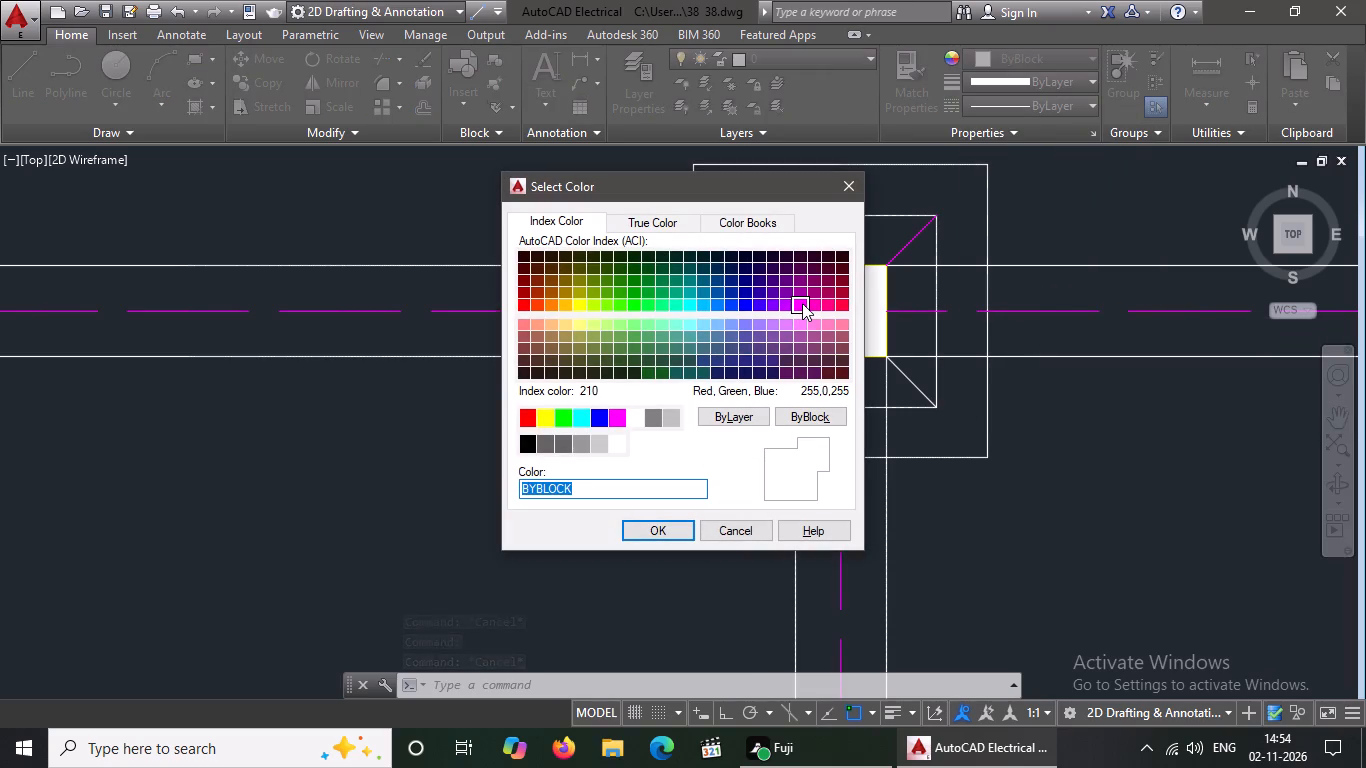
click(802, 303)
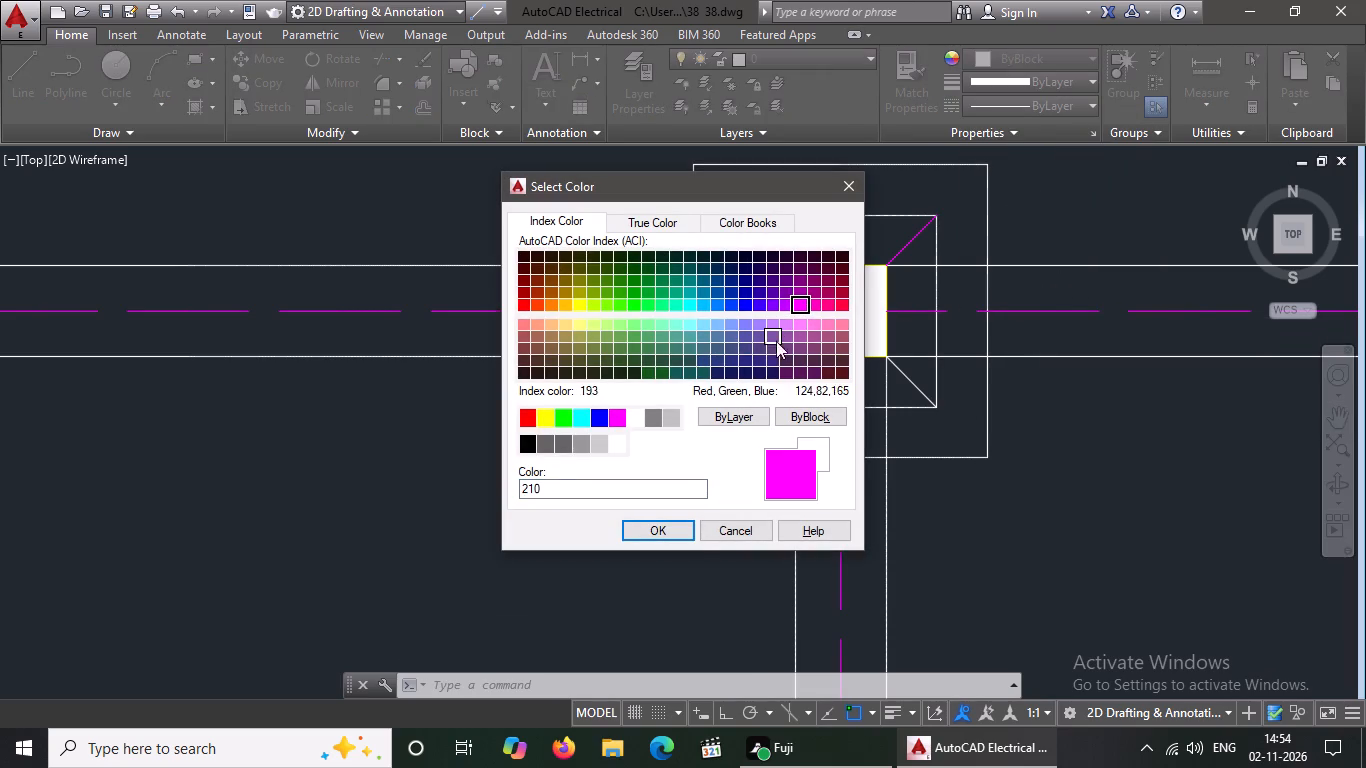
click(816, 304)
click(653, 533)
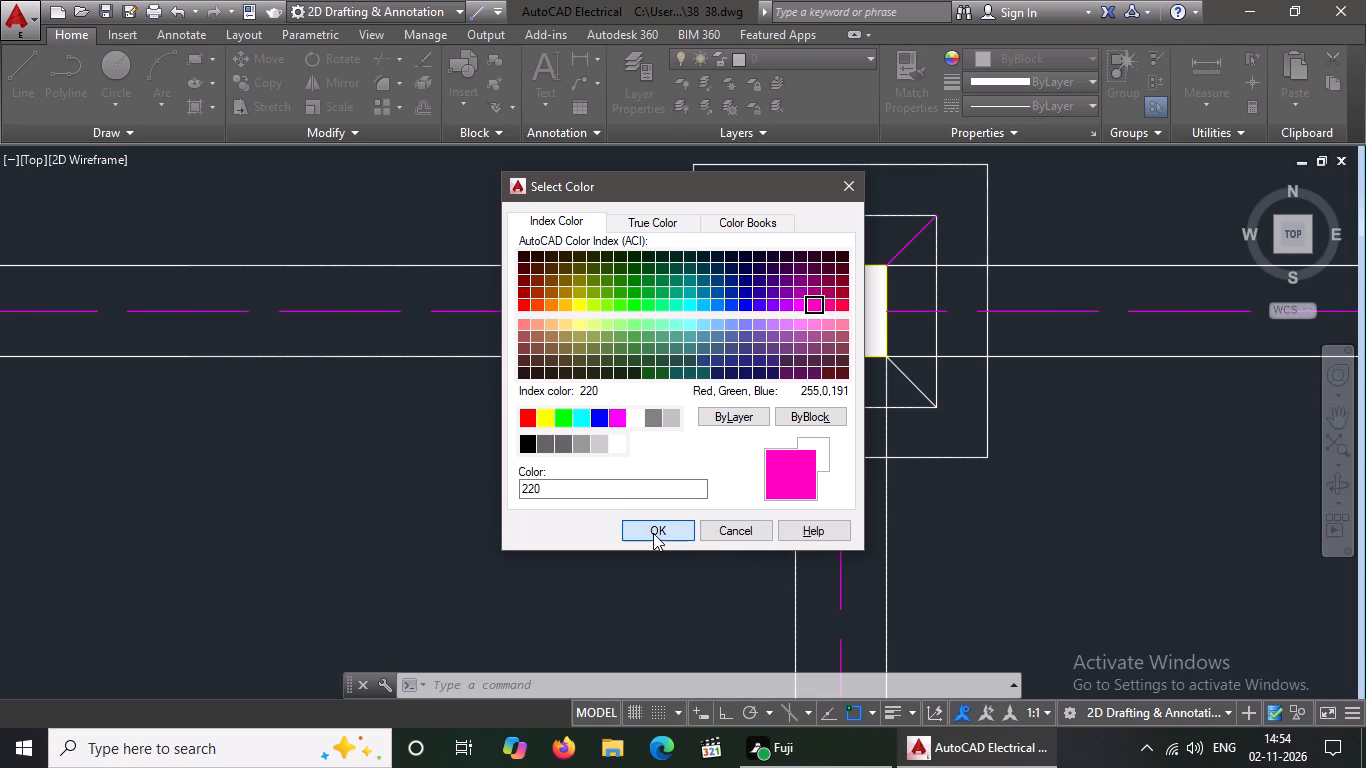
Change the northwest and northeast diagonal lines of the plan's northwest corner footing to colour 220.
scroll(573, 331, down, 3)
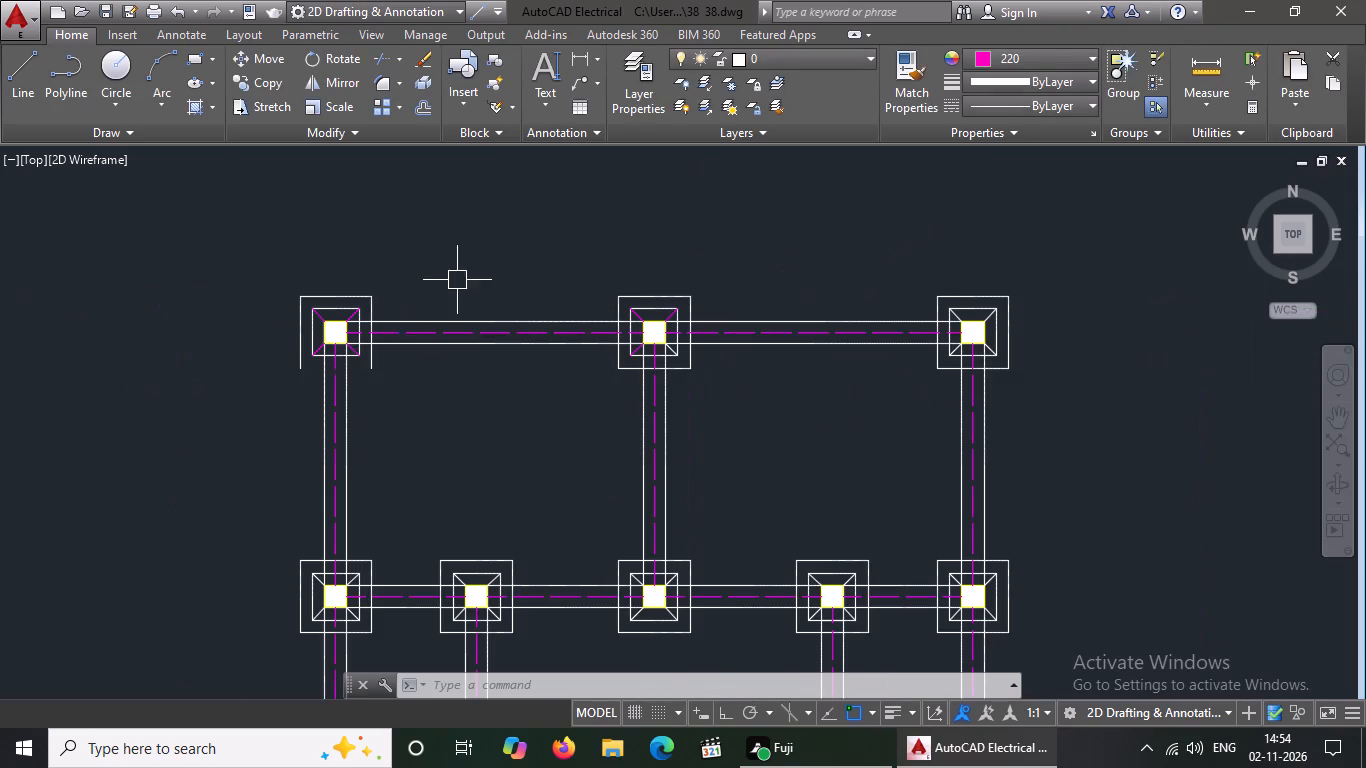
scroll(263, 309, up, 3)
scroll(472, 360, up, 2)
drag(485, 315, 503, 306)
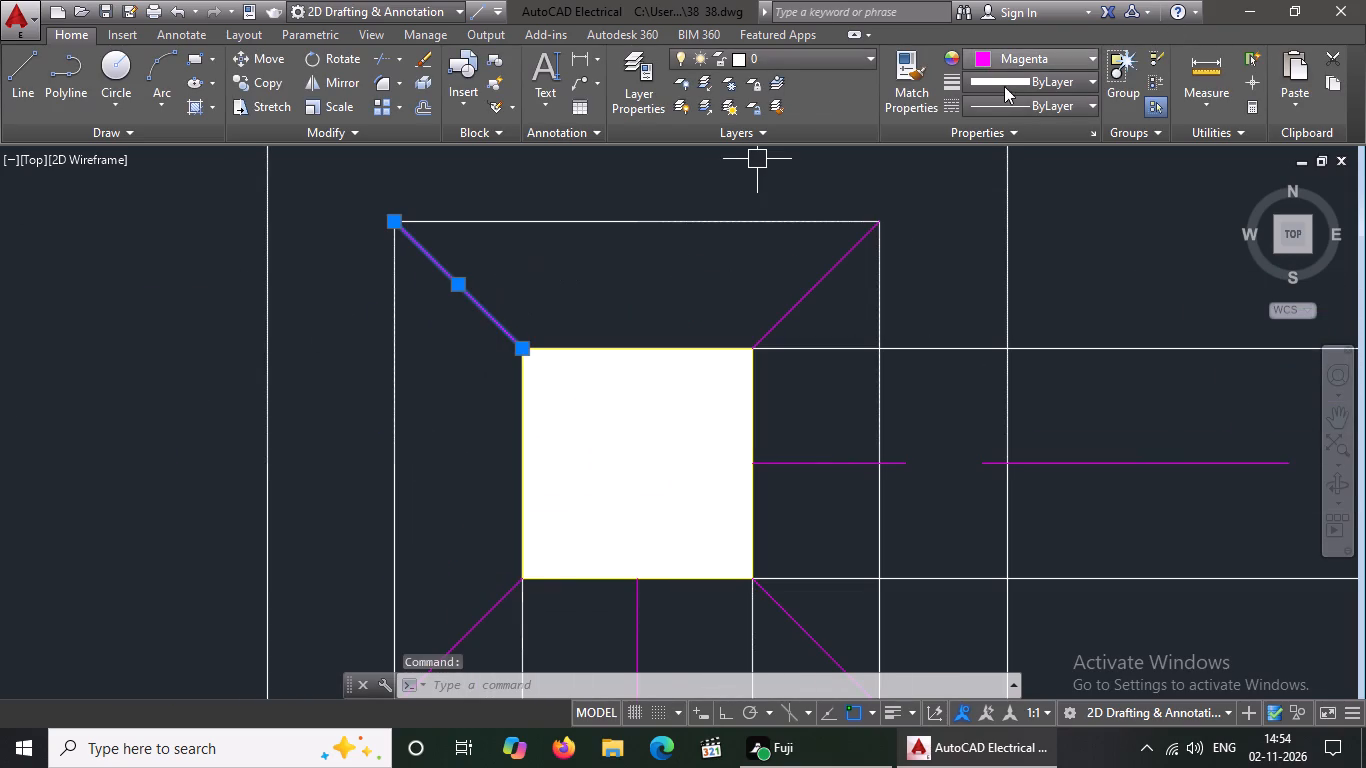
click(1061, 53)
click(975, 294)
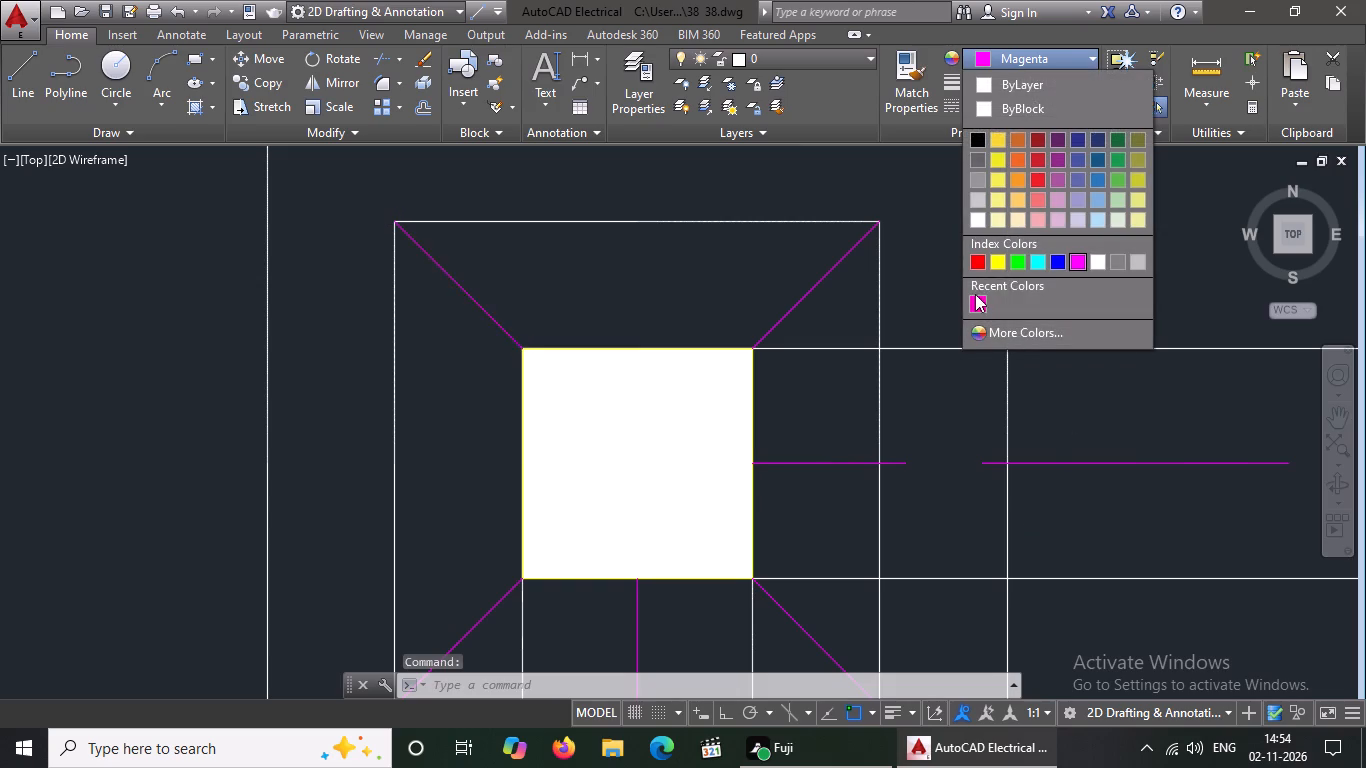
key(Escape)
click(786, 321)
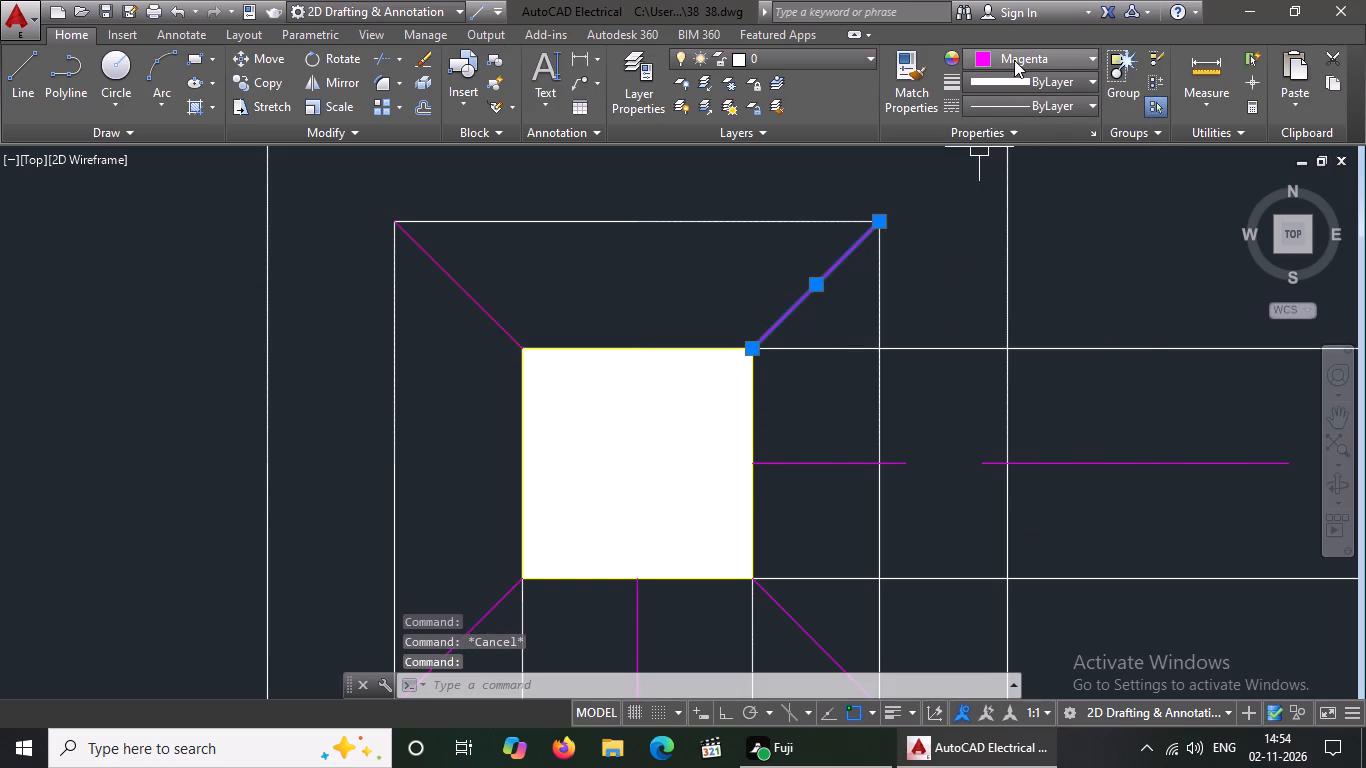
click(1015, 59)
click(980, 296)
key(Escape)
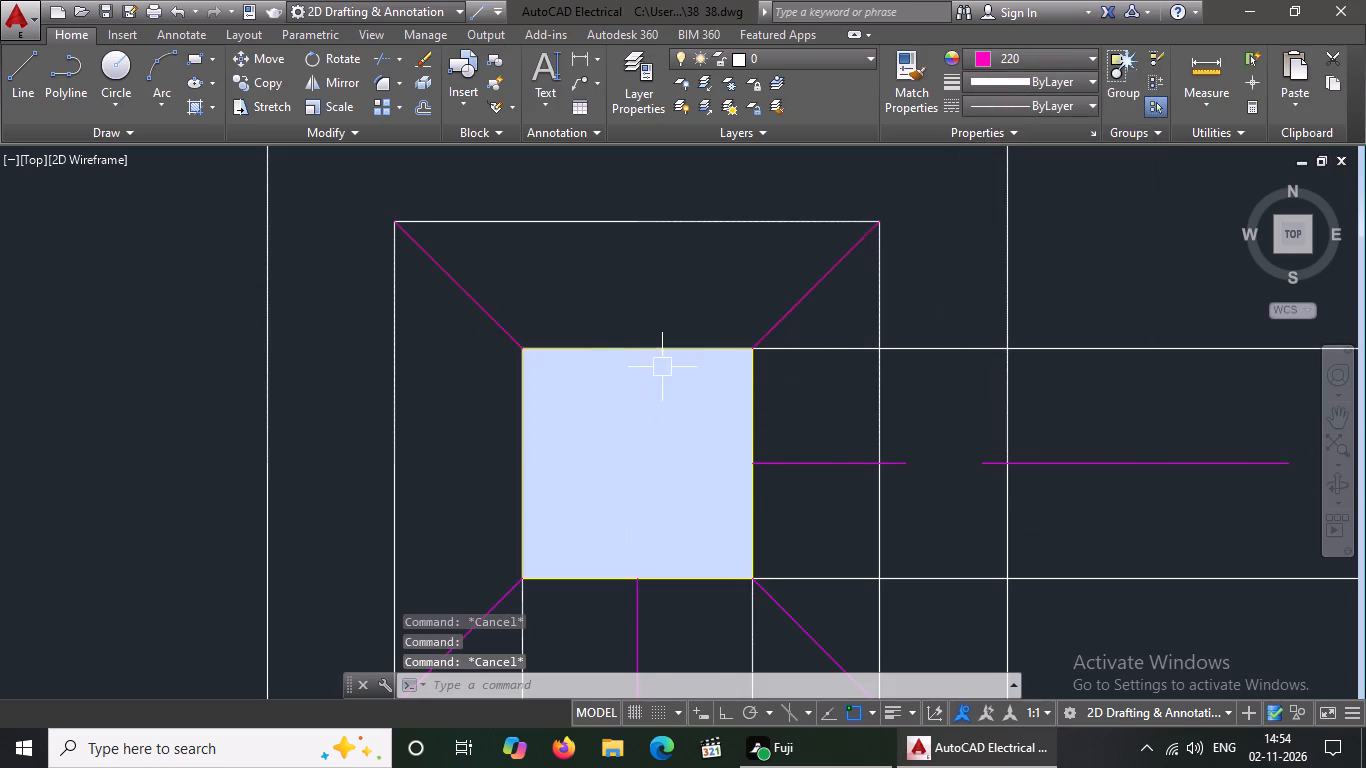
Change the southwest and southeast diagonal lines of the northwest corner footing to colour 220.
scroll(664, 365, down, 2)
click(582, 463)
click(991, 60)
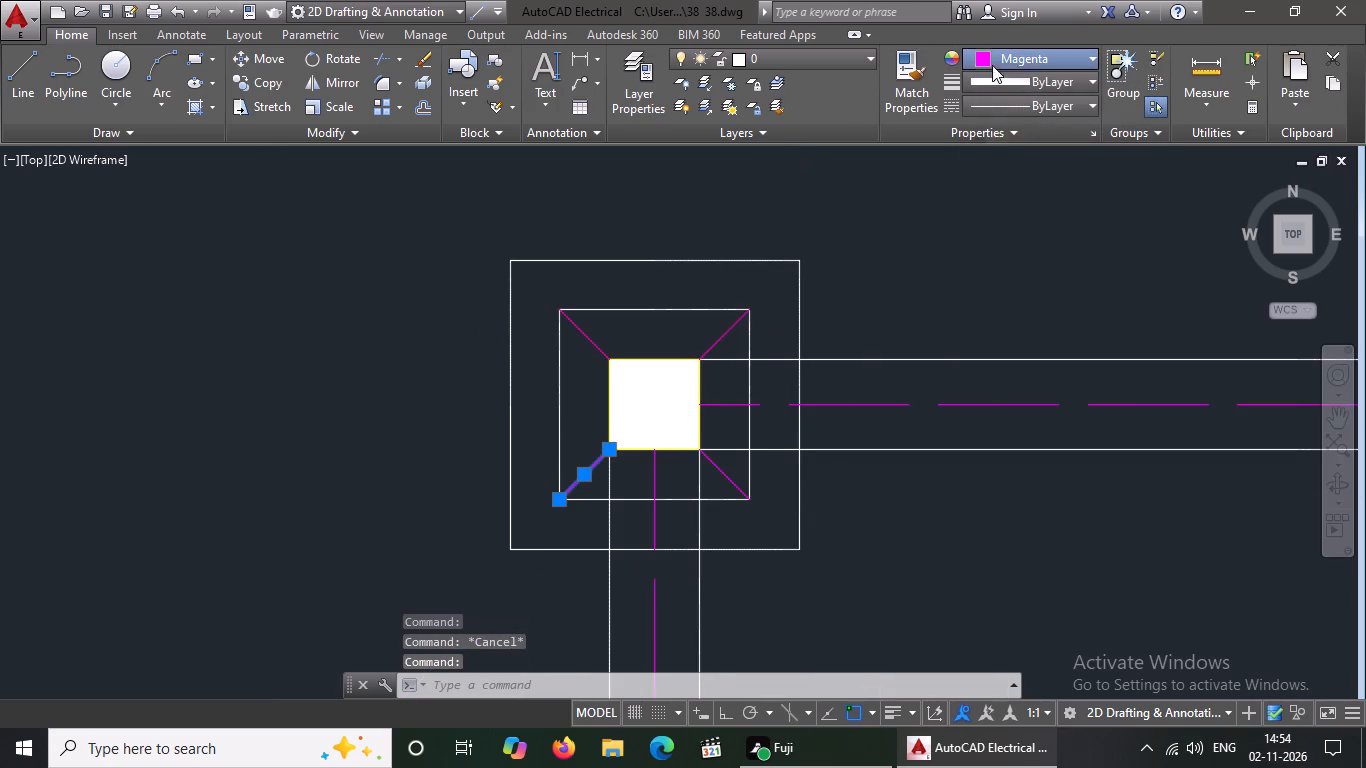
click(975, 305)
key(Escape)
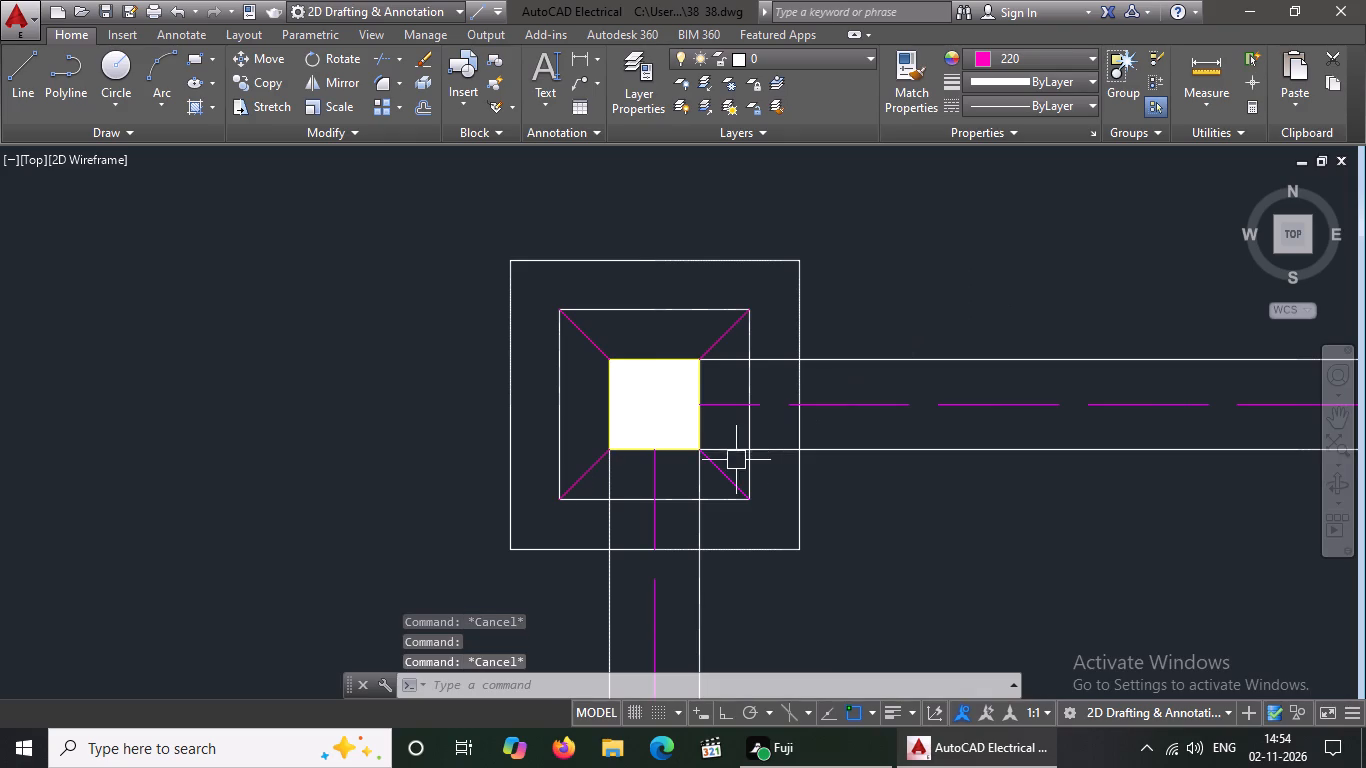
click(726, 477)
click(1026, 53)
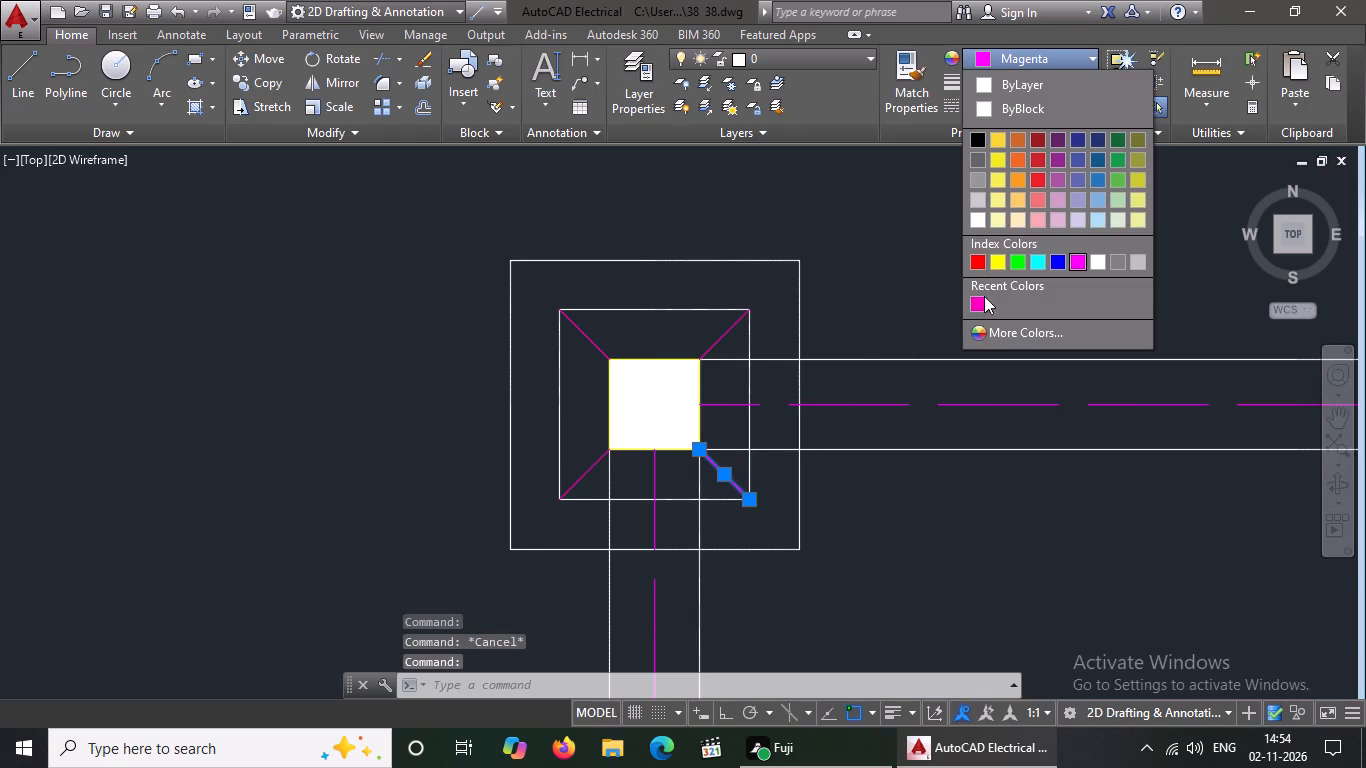
click(972, 303)
key(Escape)
Change the northwest diagonal line of the northernmost row's middle footing to colour 220.
scroll(786, 343, down, 3)
scroll(1121, 345, up, 3)
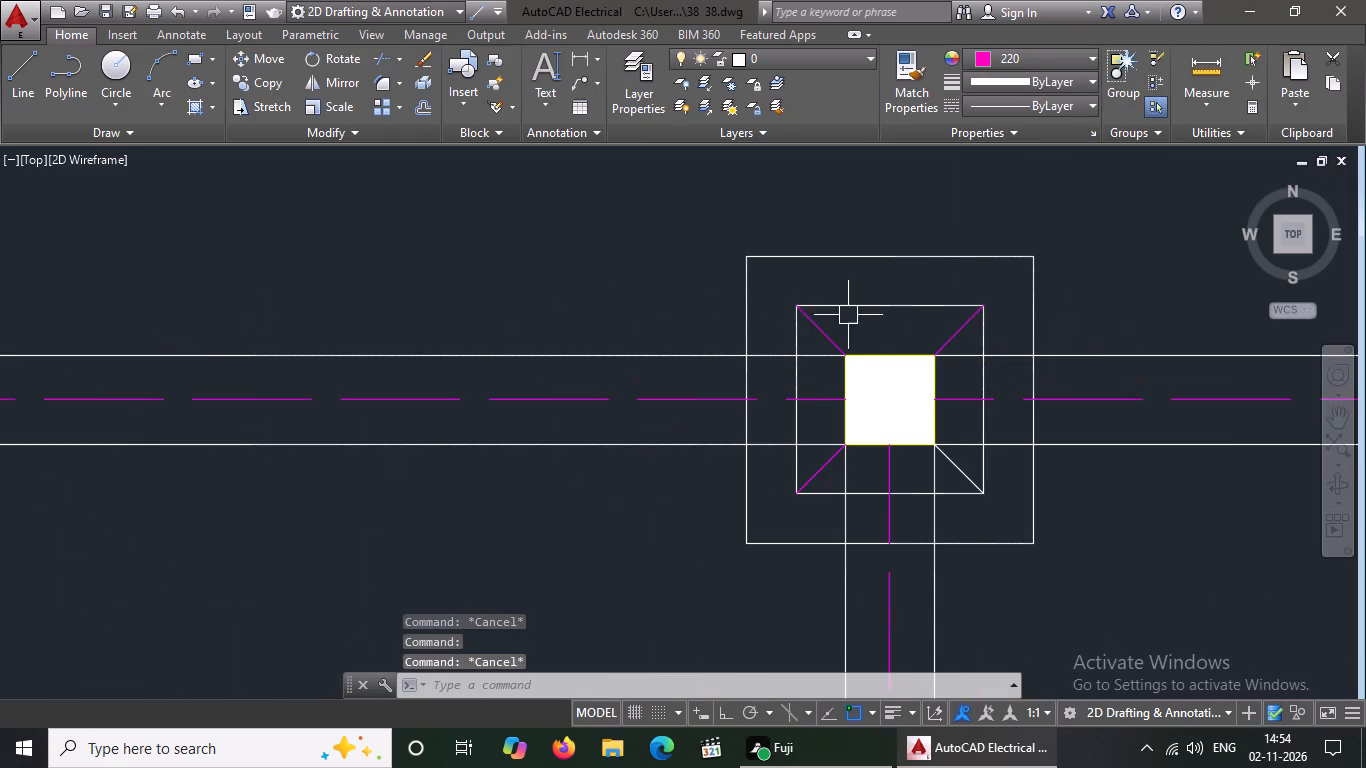
click(820, 320)
click(1030, 106)
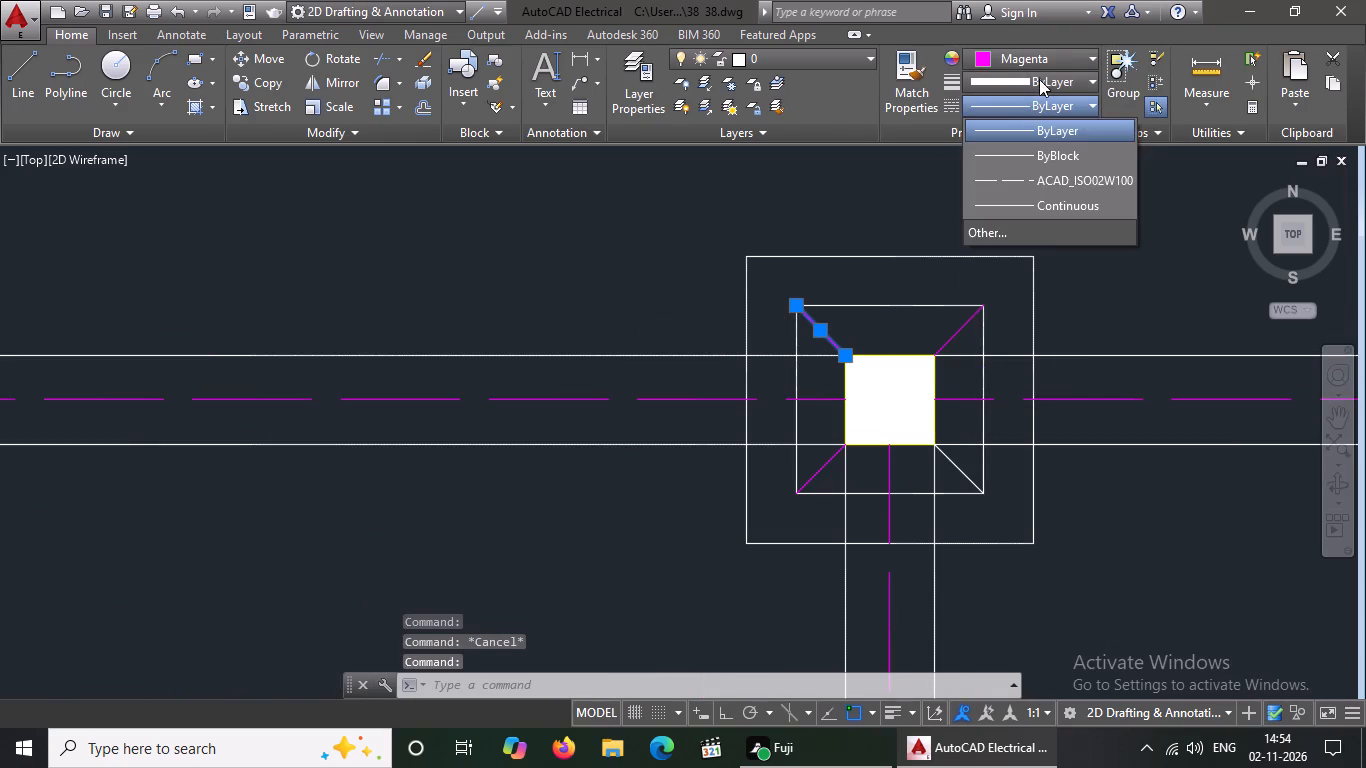
click(1043, 57)
drag(1055, 53, 1055, 64)
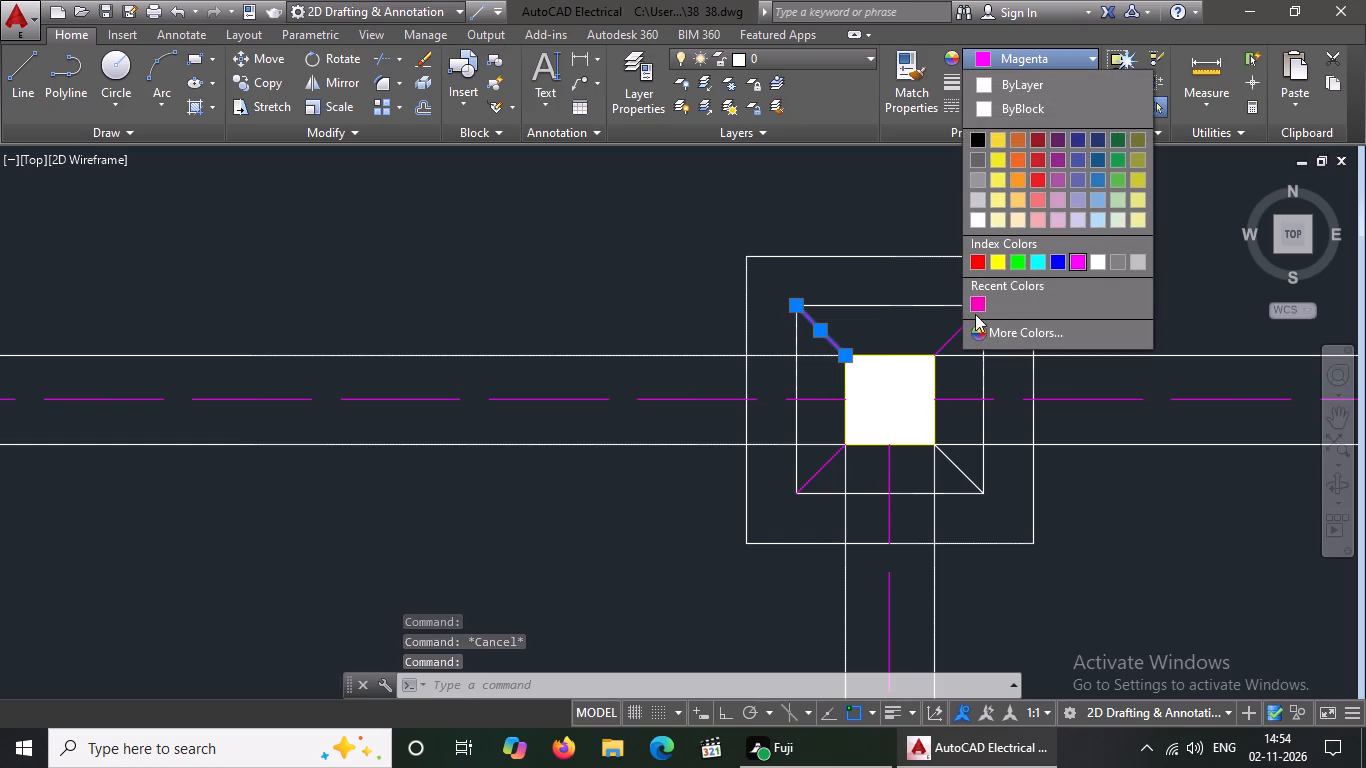
click(976, 301)
key(Escape)
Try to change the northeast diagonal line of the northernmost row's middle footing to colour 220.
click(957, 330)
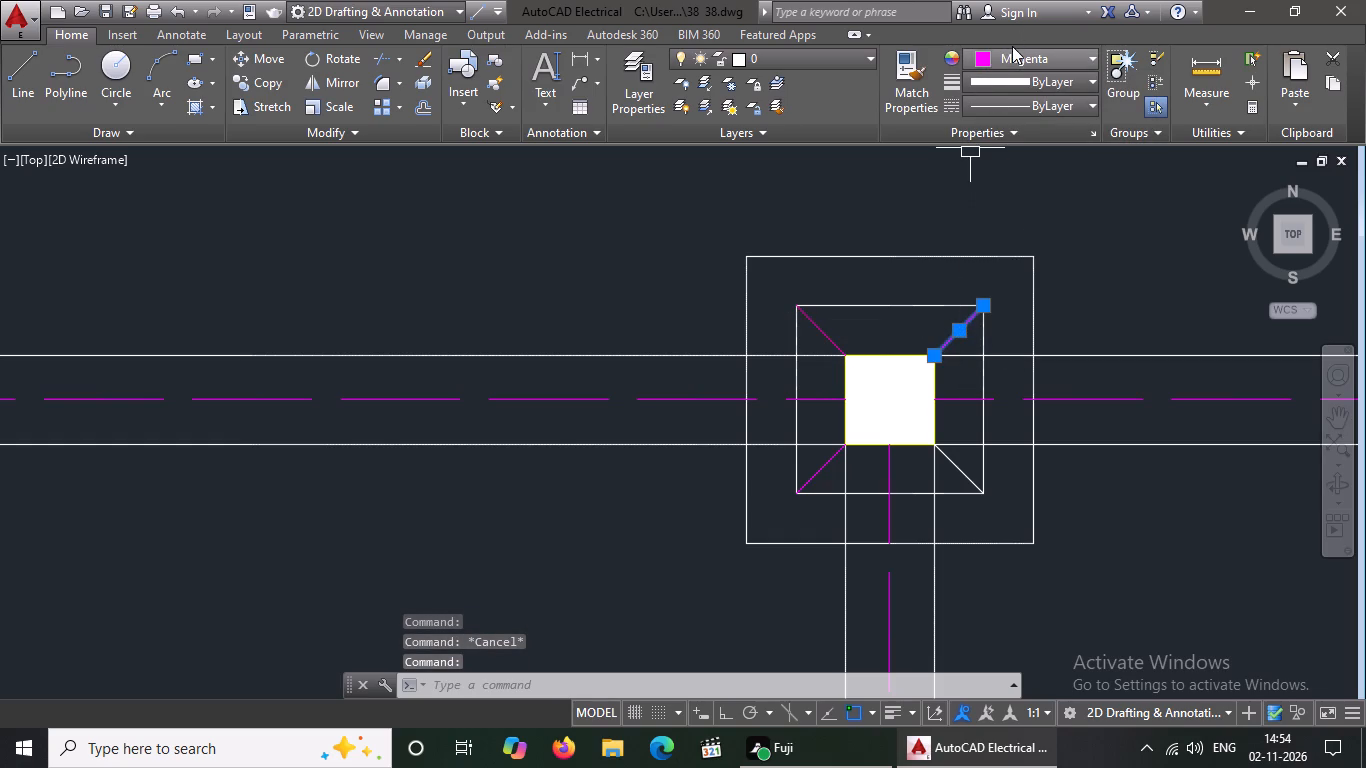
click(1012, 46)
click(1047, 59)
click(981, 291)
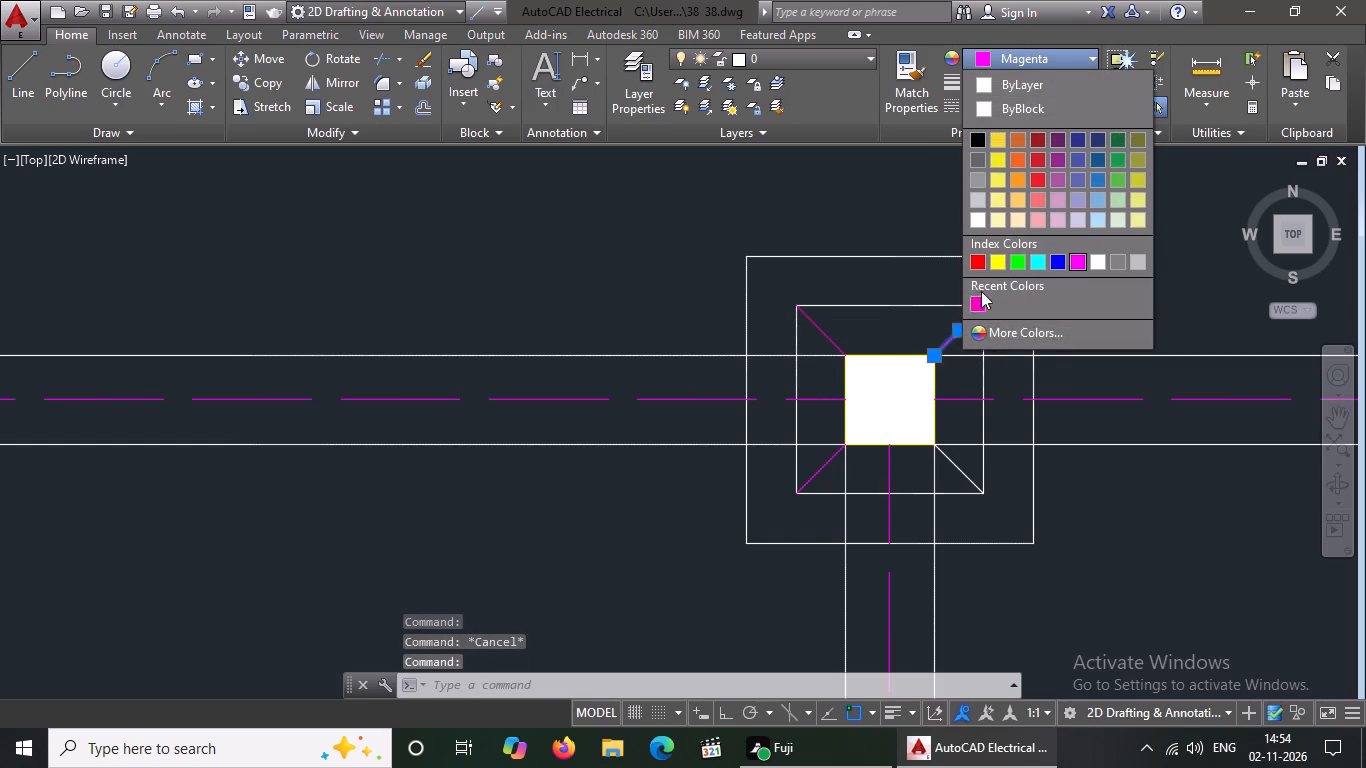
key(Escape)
Change the southwest and southeast diagonal lines of the northernmost row's middle footing to colour 220.
click(807, 463)
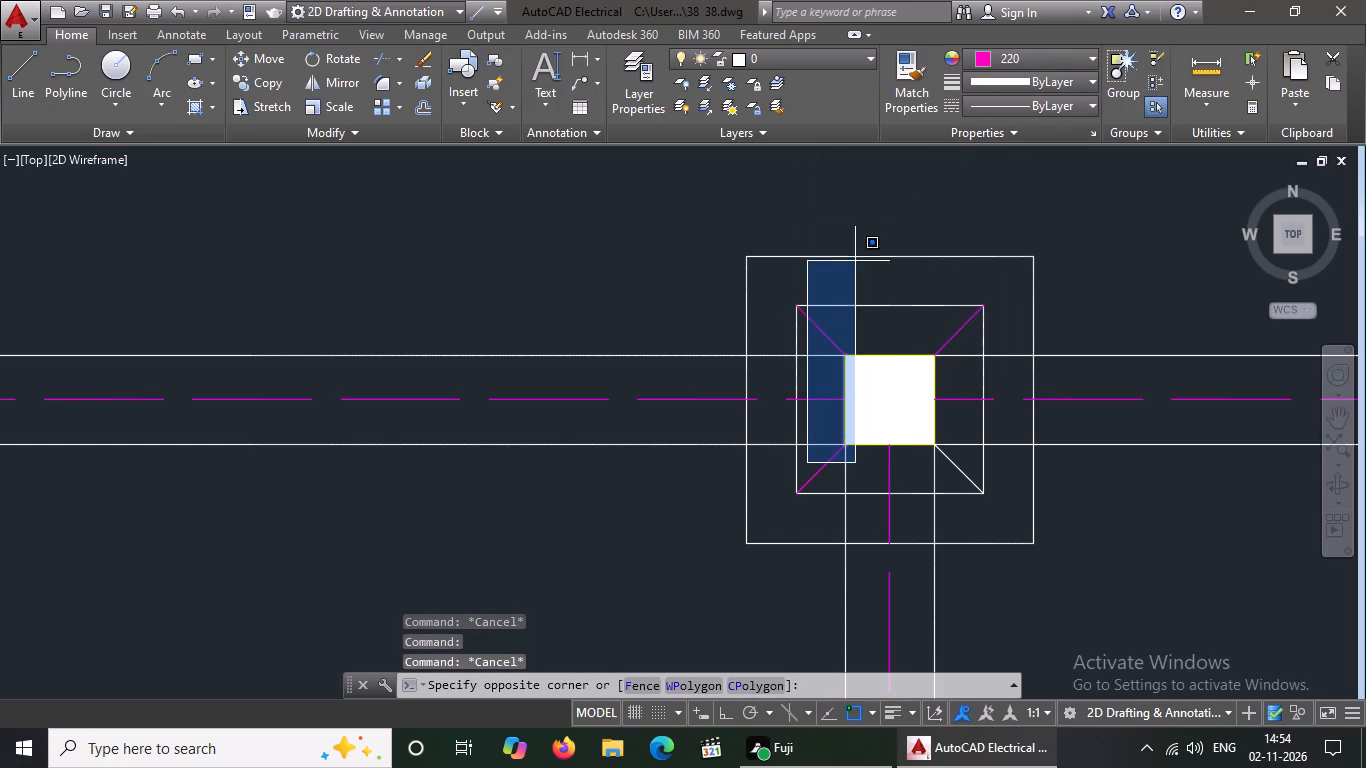
click(814, 468)
click(827, 481)
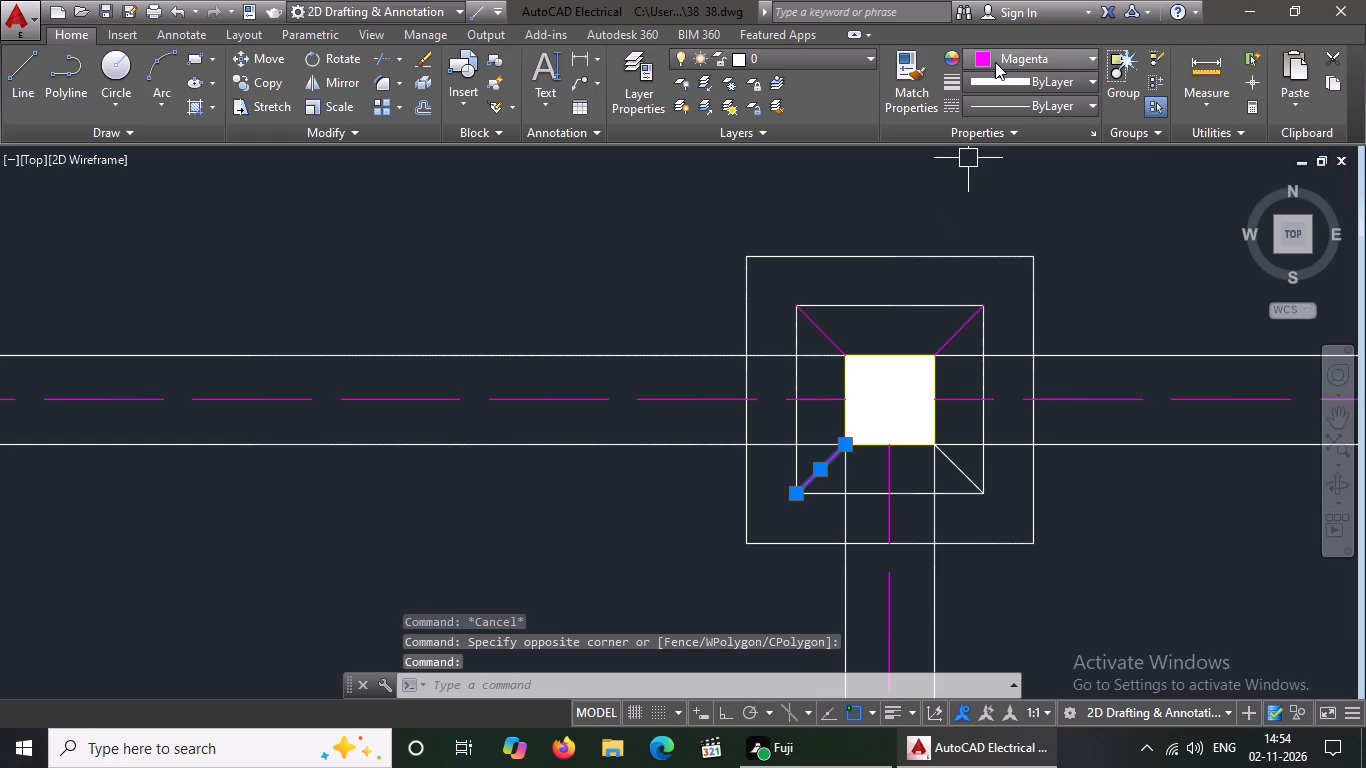
click(995, 63)
click(973, 301)
key(Escape)
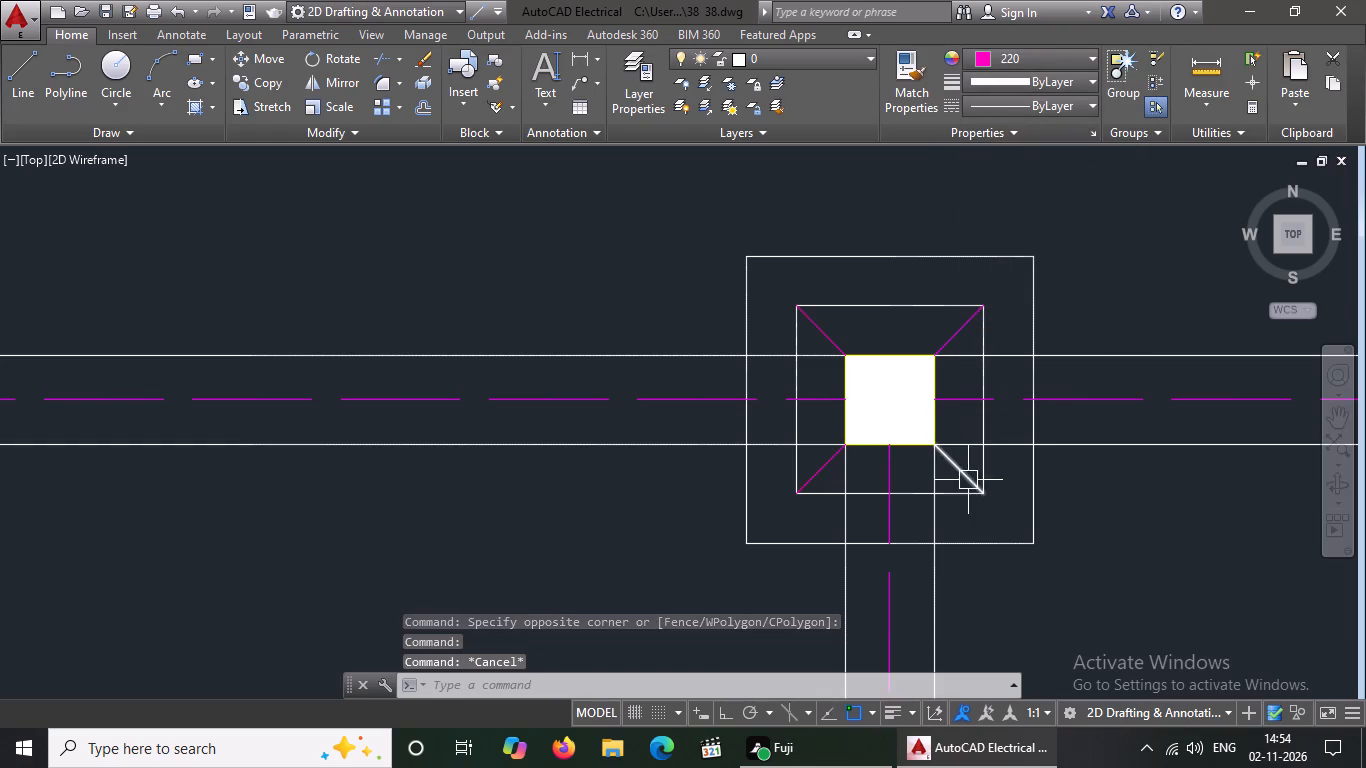
click(962, 477)
click(1004, 53)
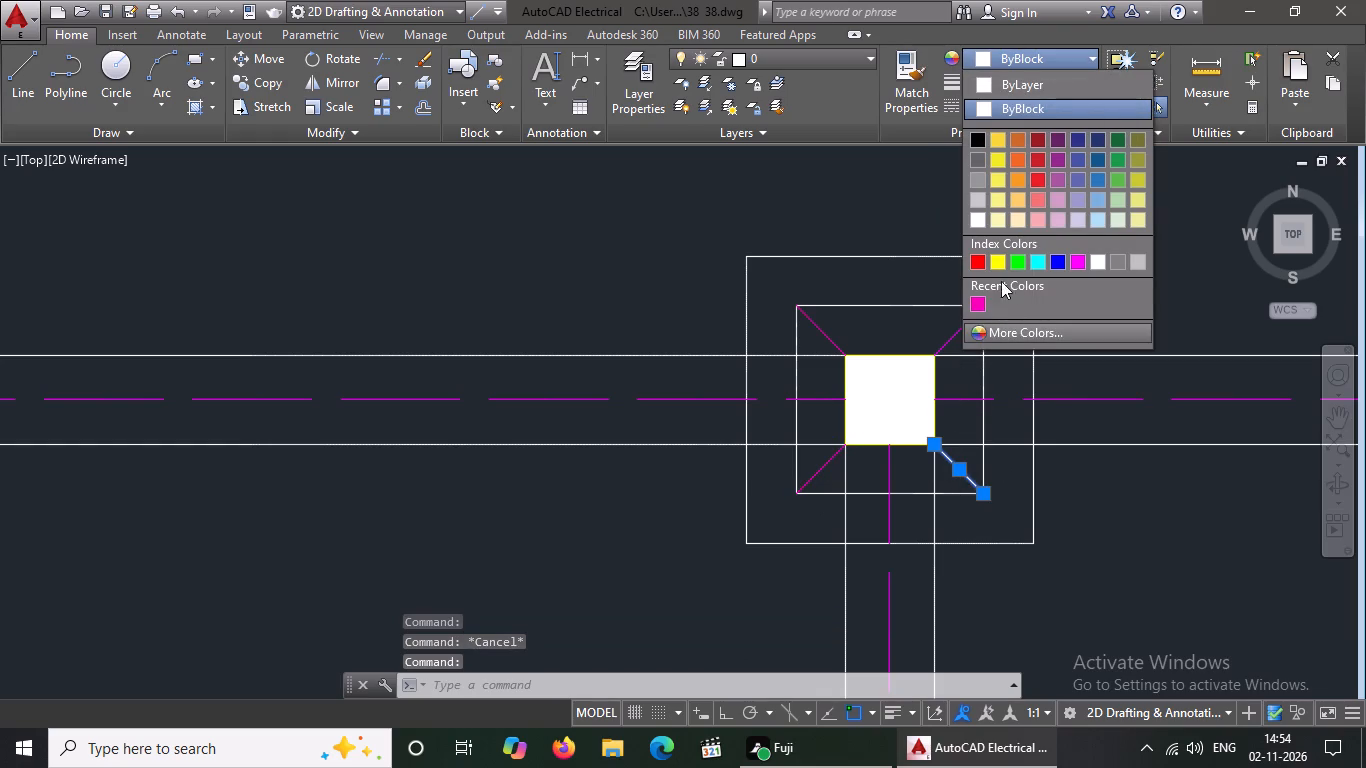
click(976, 302)
key(Escape)
Change the northeast diagonal line of the northernmost row's middle footing to colour 220.
scroll(738, 376, down, 2)
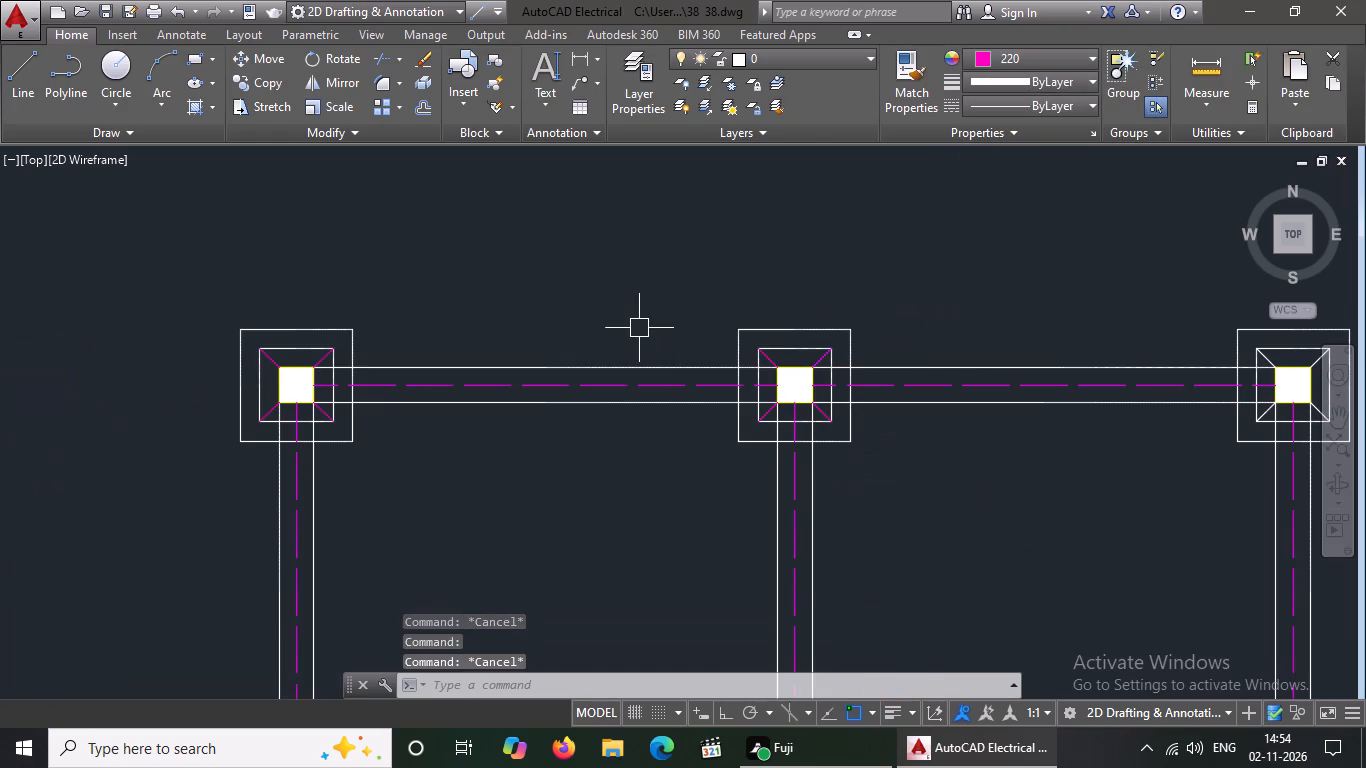
scroll(814, 375, up, 3)
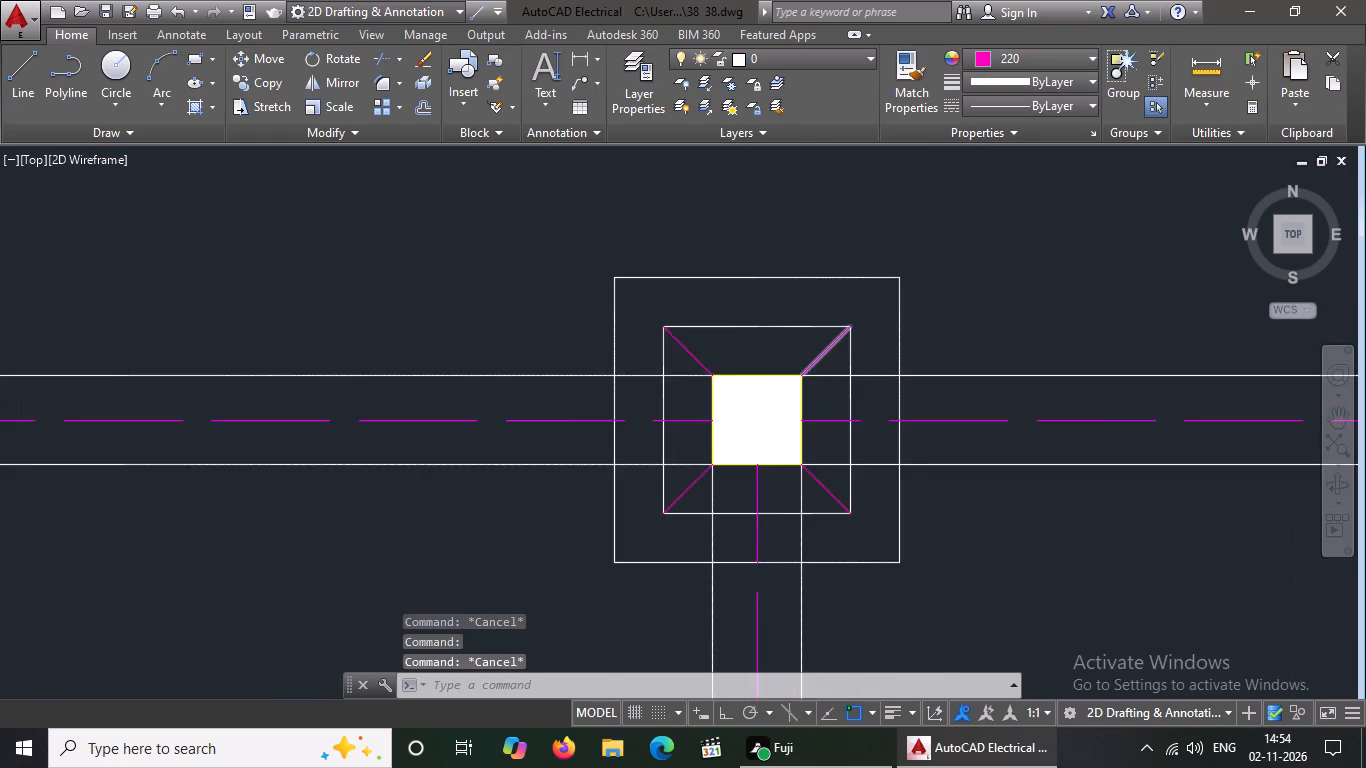
click(825, 339)
click(821, 352)
click(824, 362)
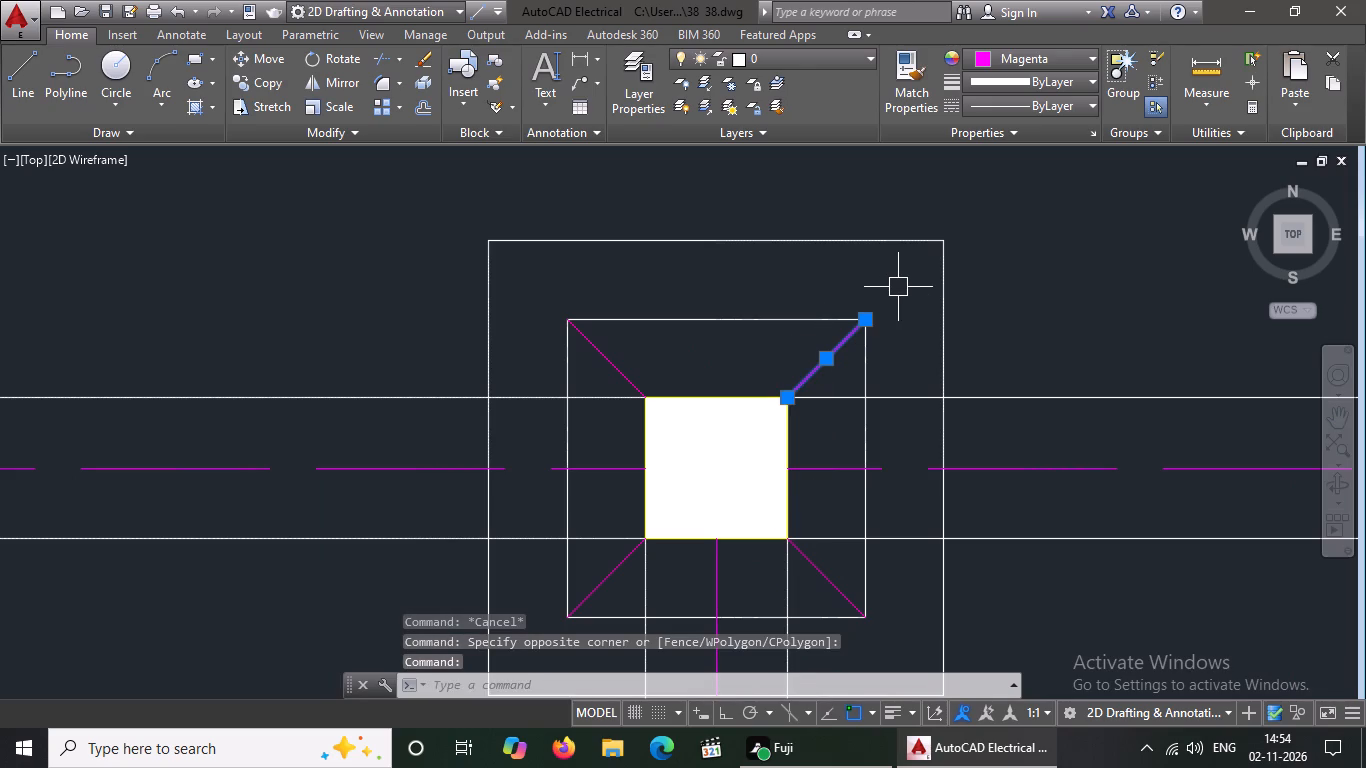
click(1077, 57)
click(976, 299)
key(Escape)
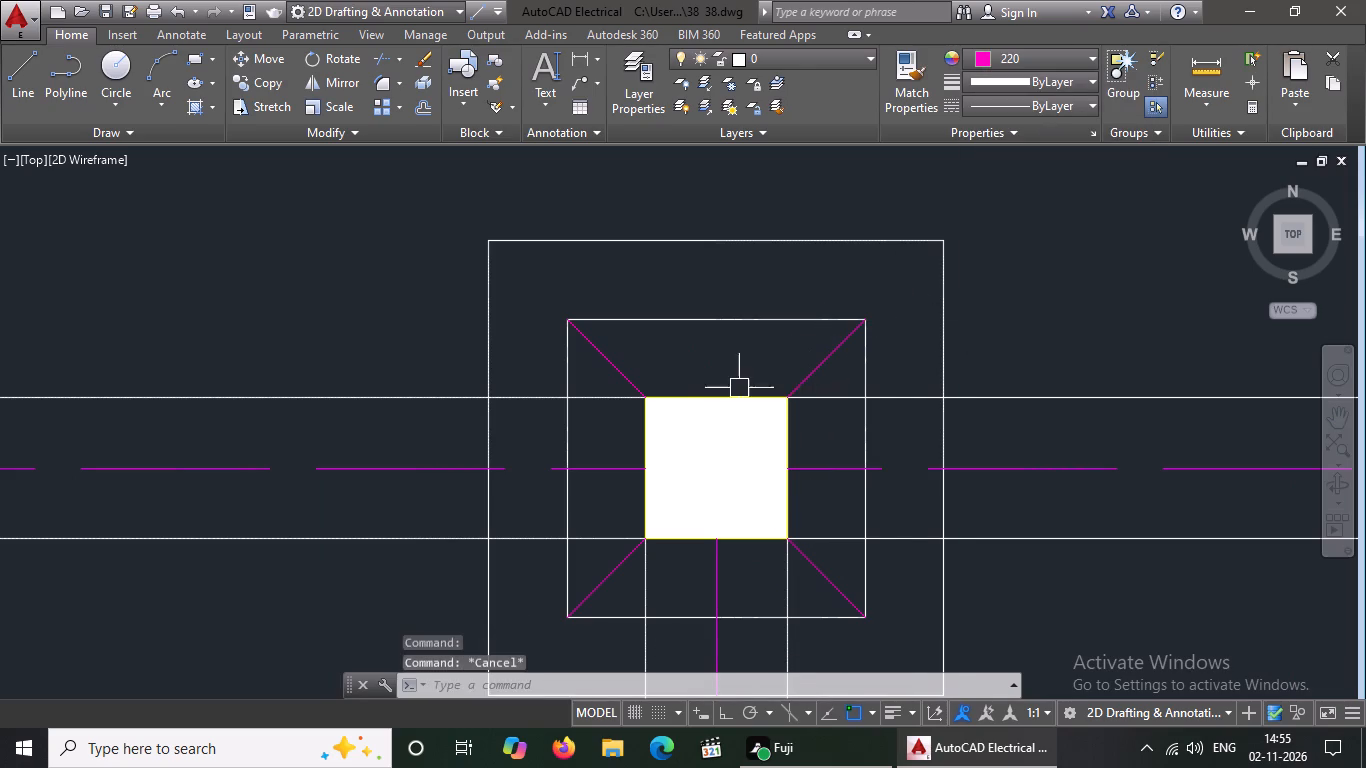
key(Escape)
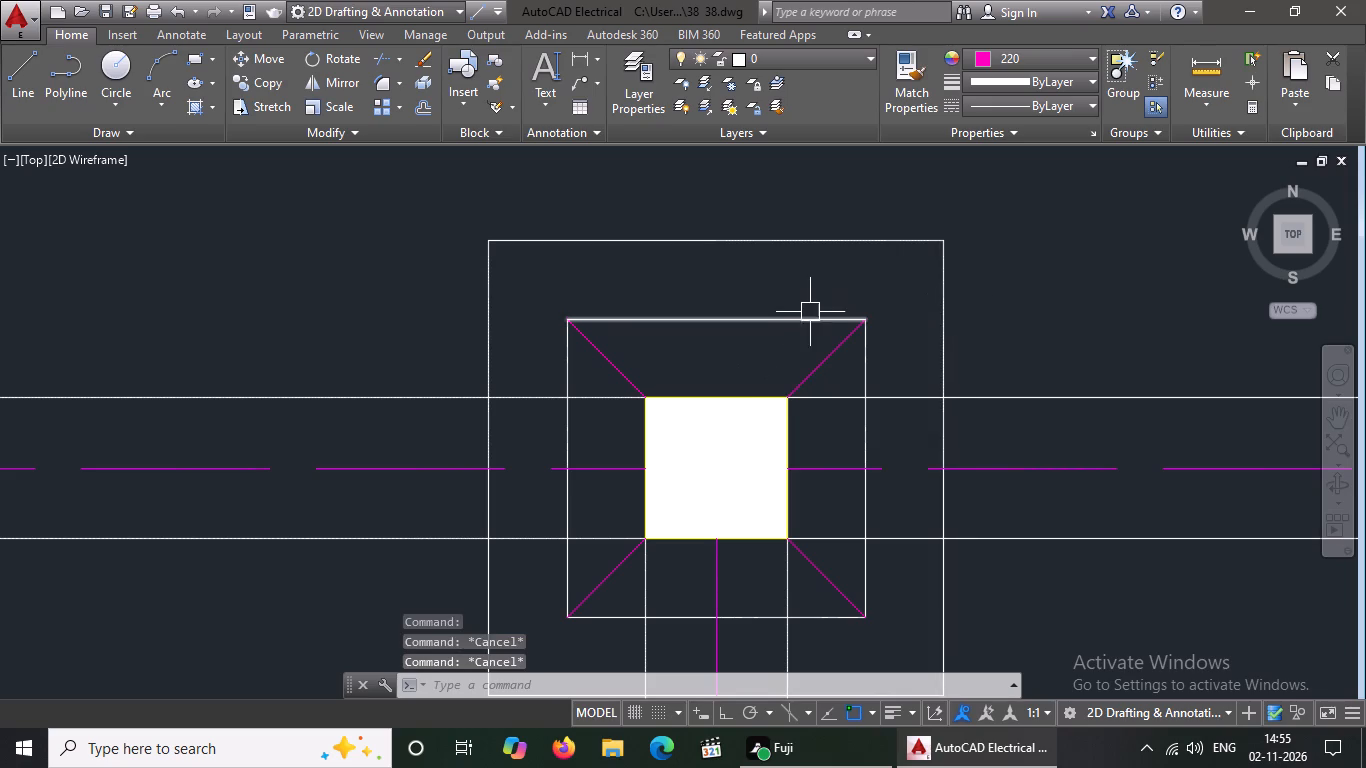
Change the northwest and northeast diagonal lines of the plan's northeast corner footing to colour 220.
scroll(770, 312, down, 5)
scroll(946, 329, up, 5)
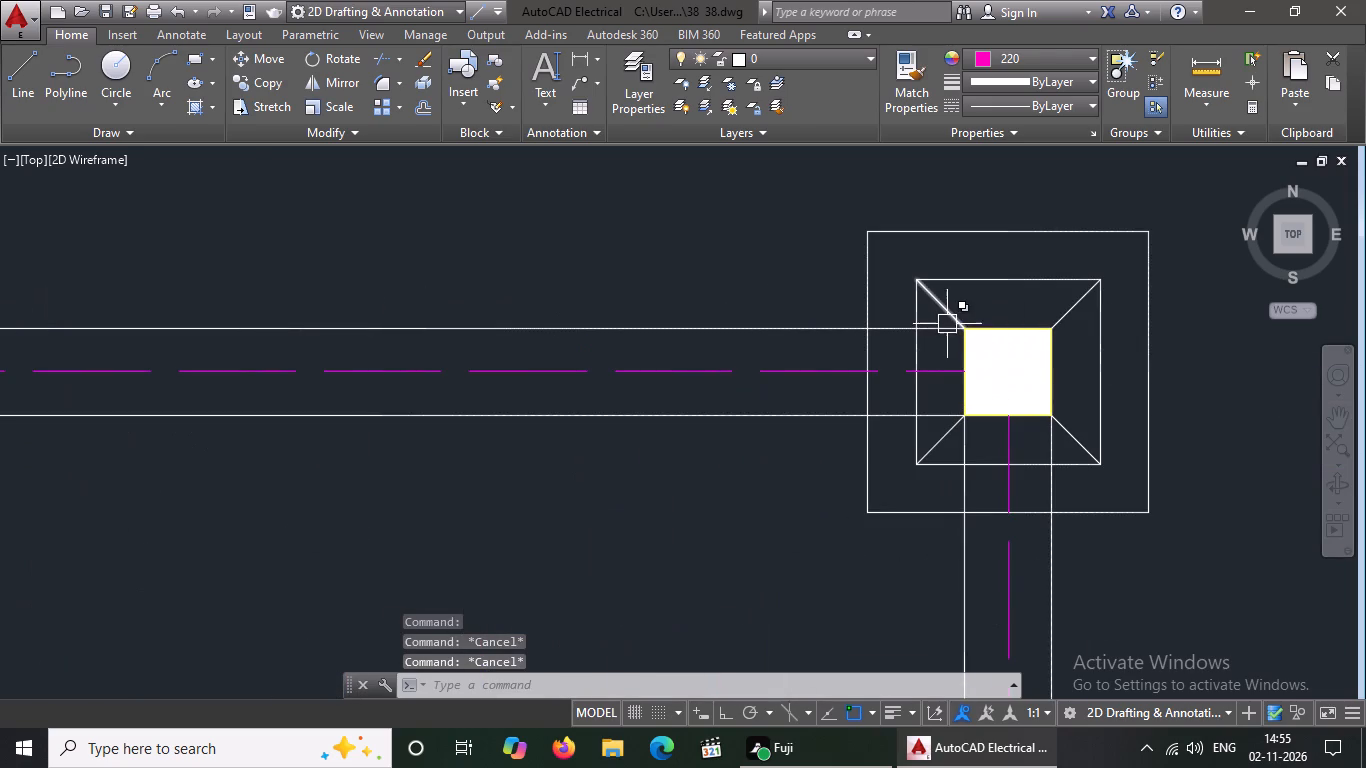
click(954, 315)
scroll(935, 237, down, 1)
click(1019, 55)
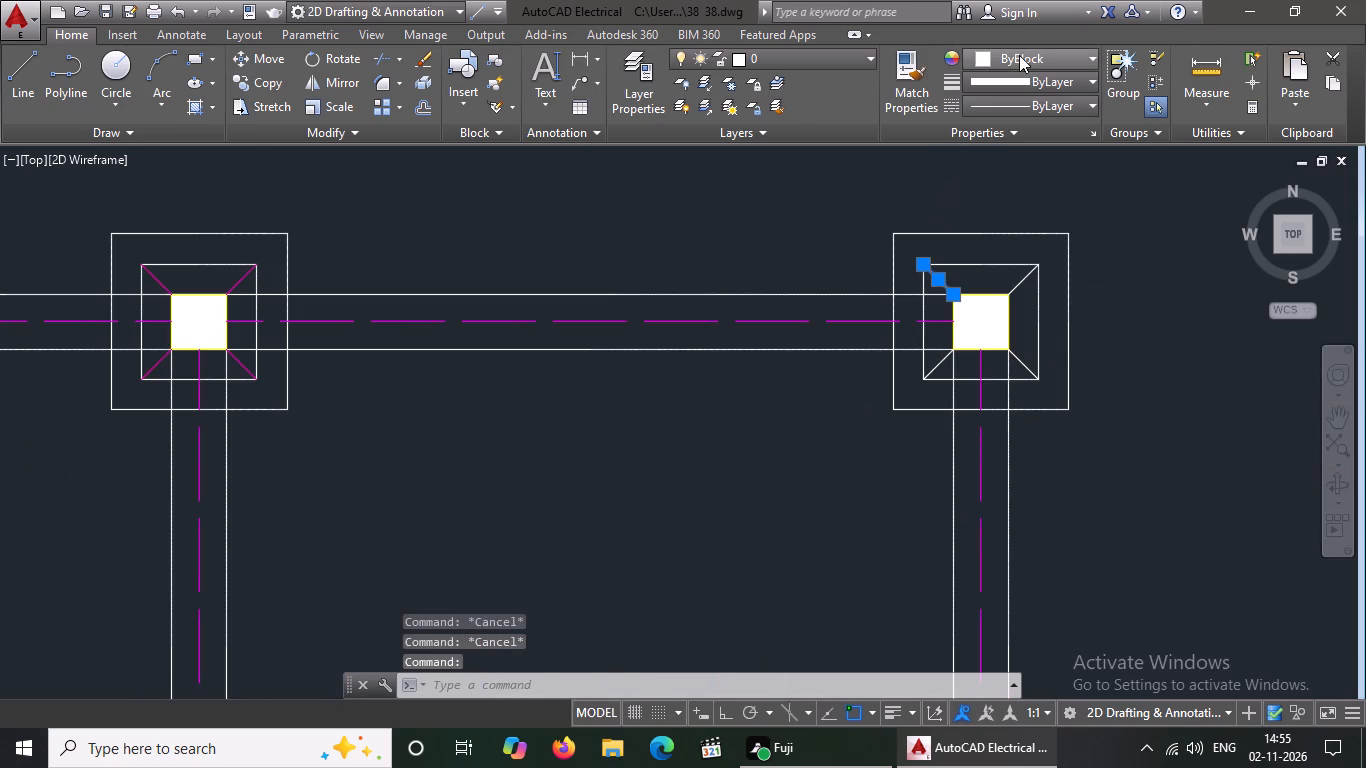
click(978, 302)
key(Escape)
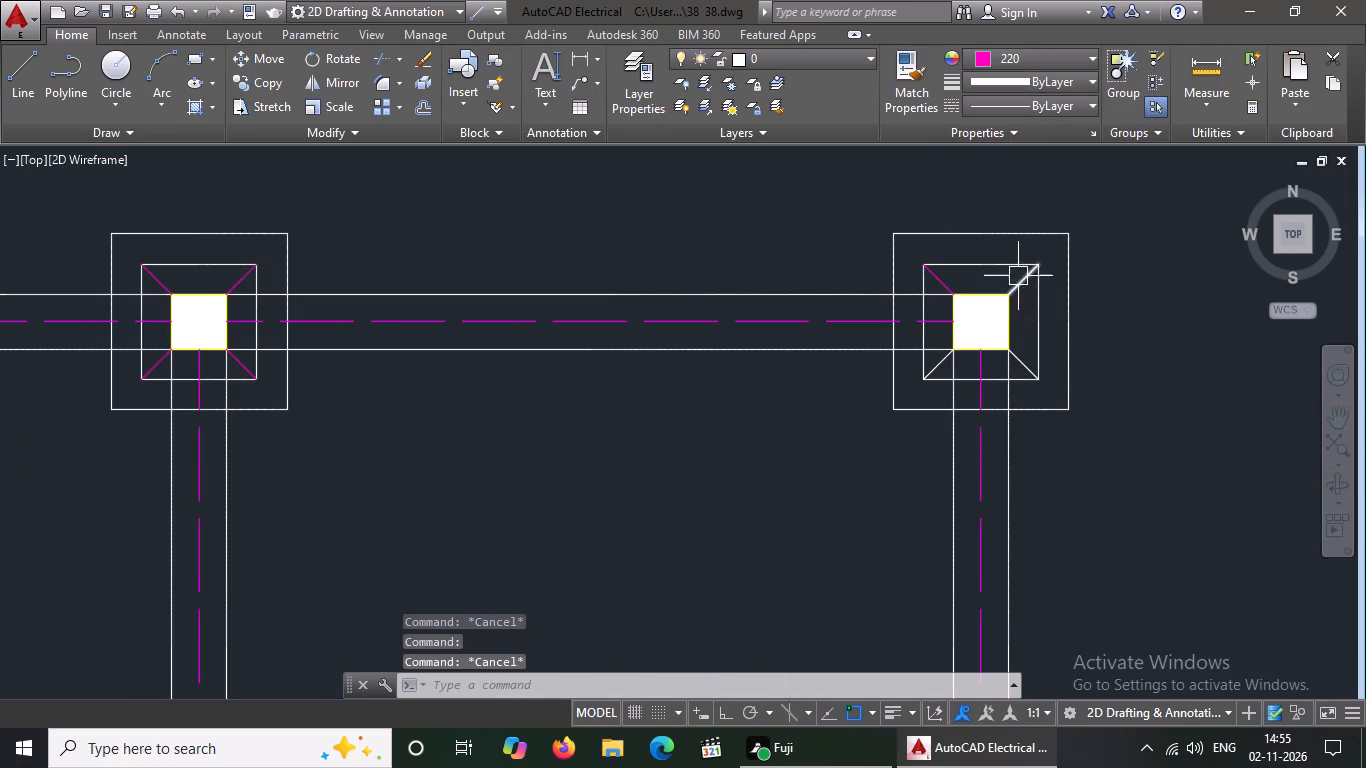
click(1024, 278)
click(1004, 47)
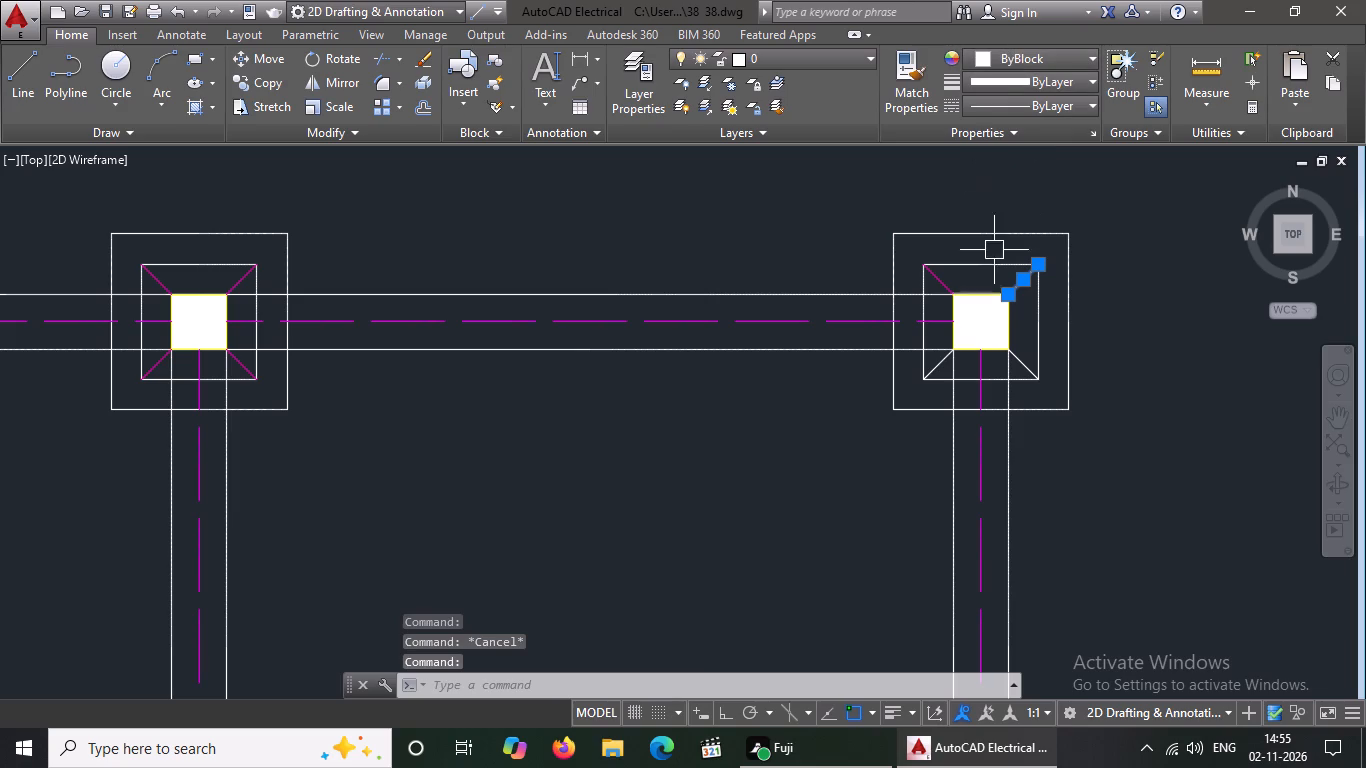
click(1023, 64)
click(973, 303)
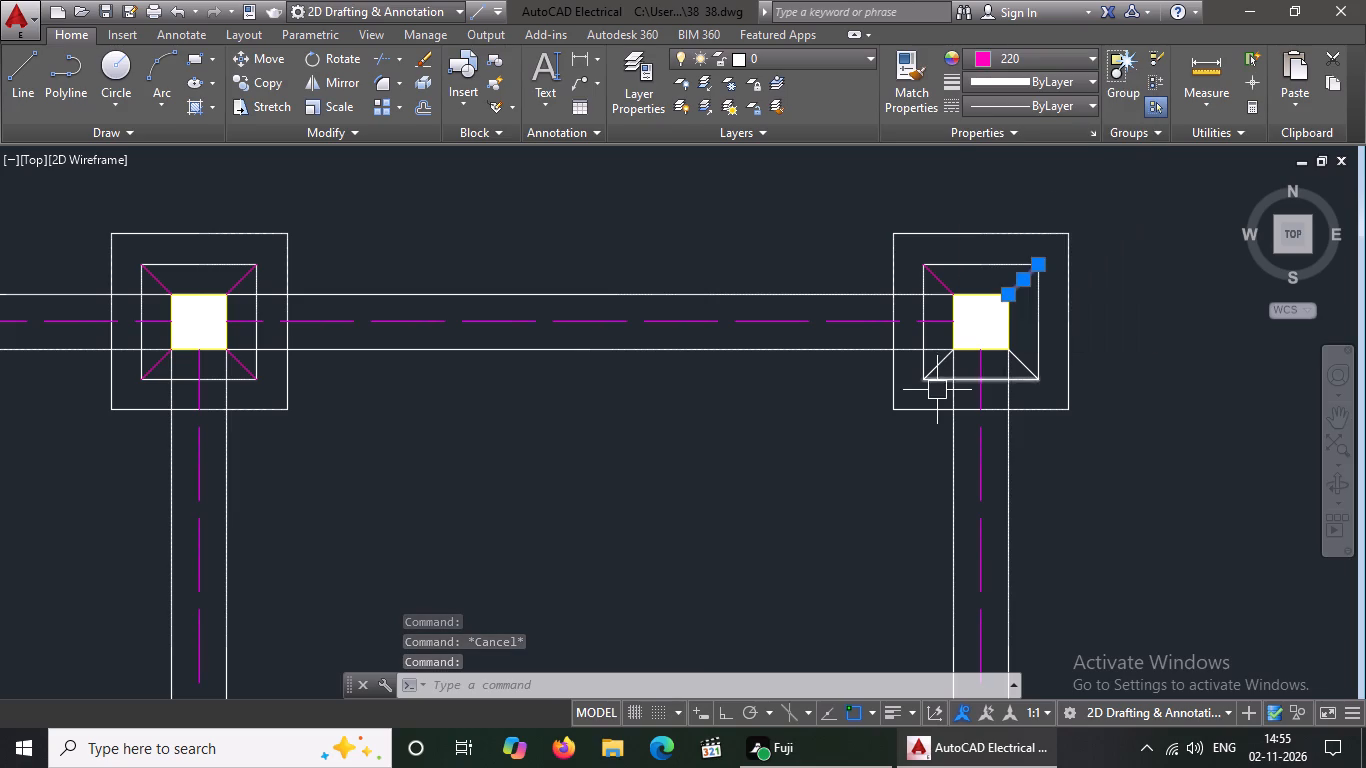
key(Escape)
Change the southwest and southeast diagonal lines of the northeast corner footing to colour 220.
click(942, 355)
click(1001, 56)
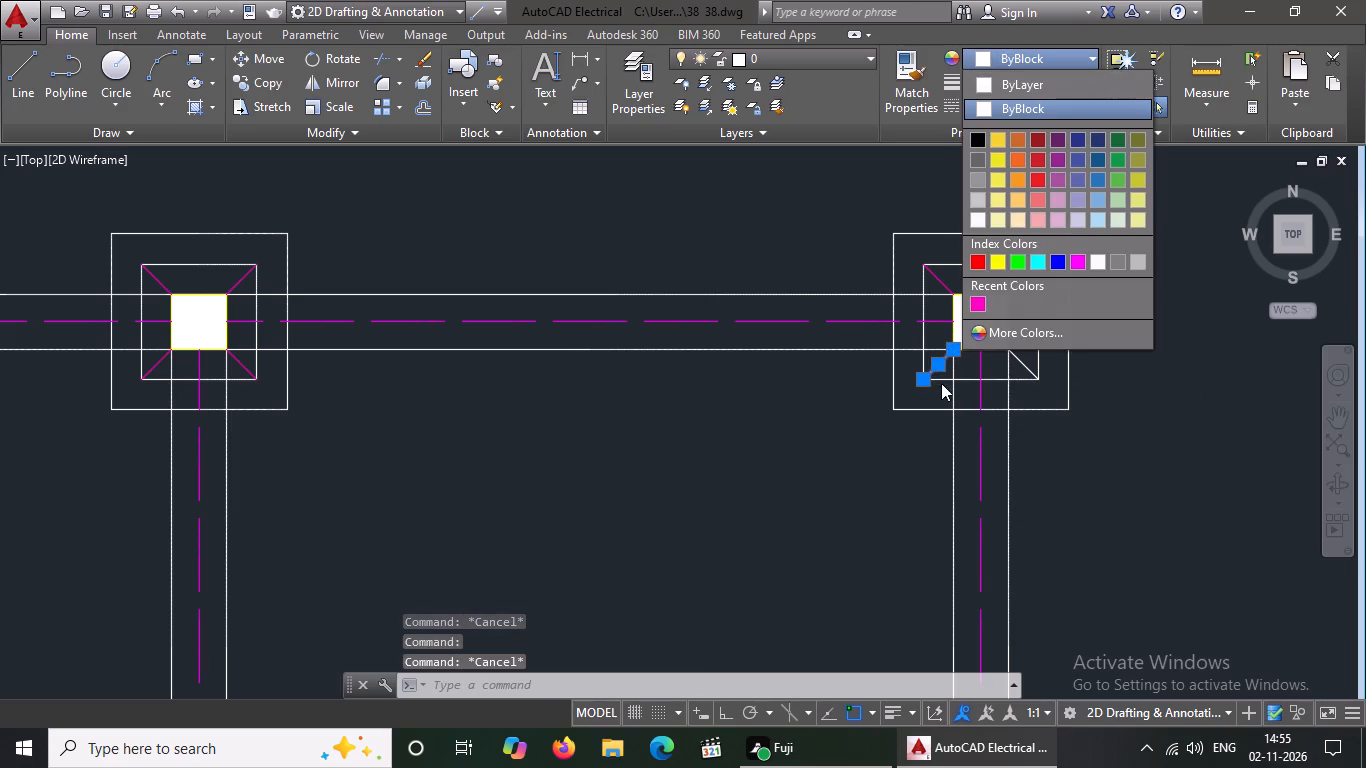
click(981, 303)
key(Escape)
click(1026, 370)
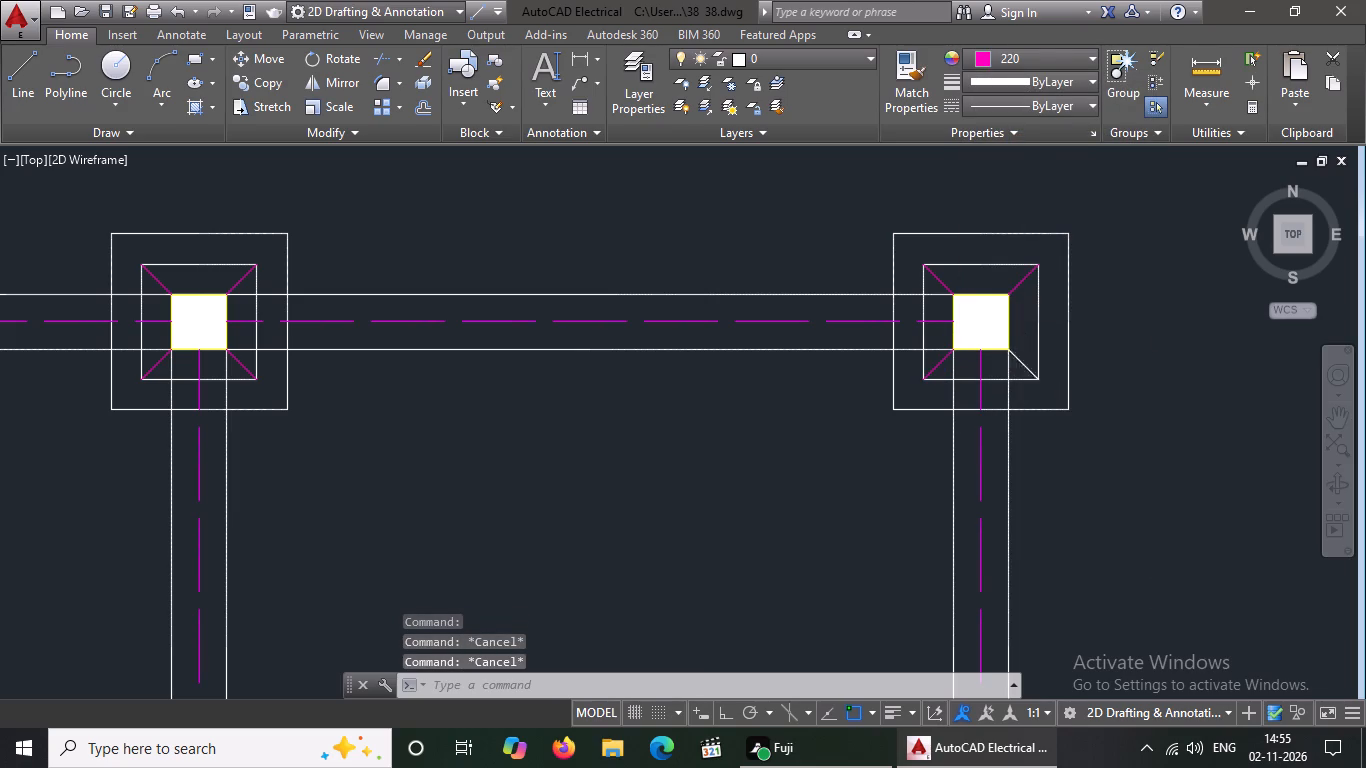
click(1040, 58)
click(978, 300)
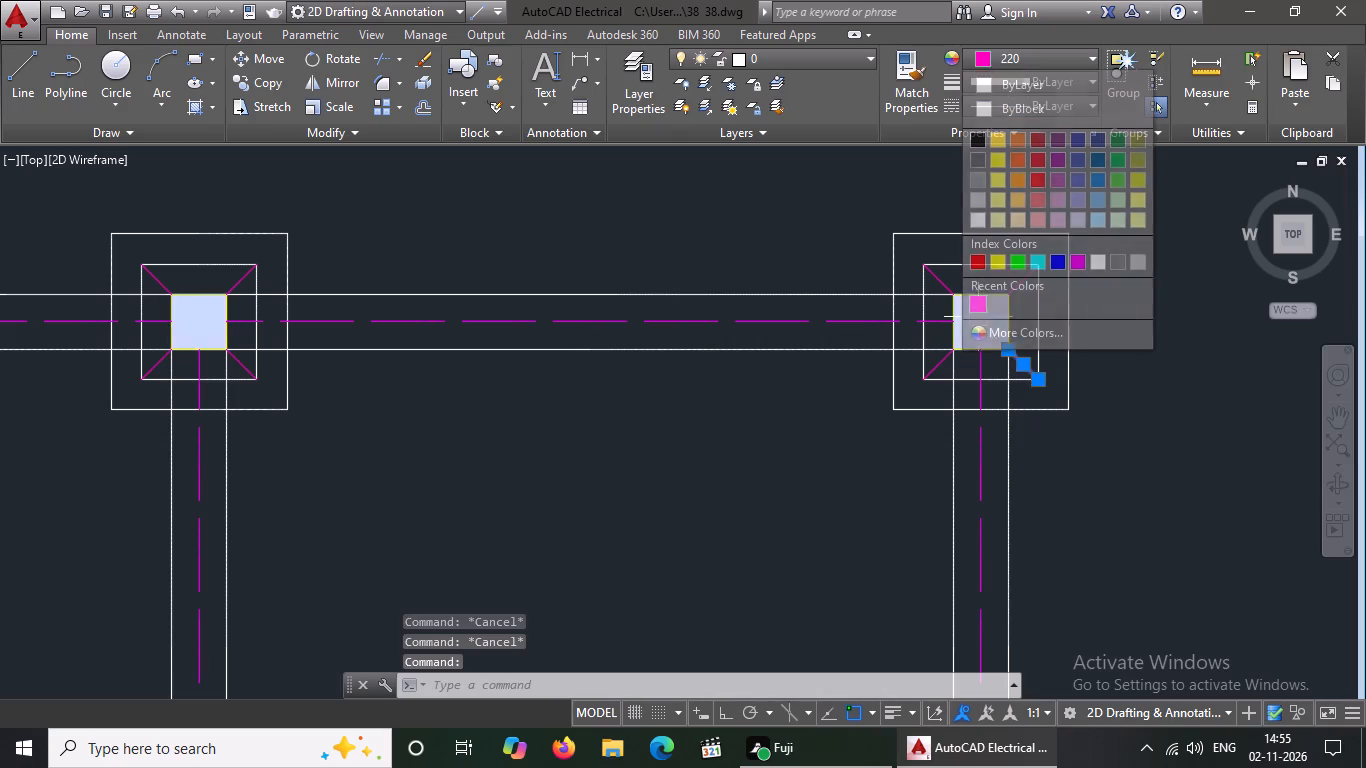
scroll(922, 280, down, 6)
key(Escape)
scroll(948, 324, up, 3)
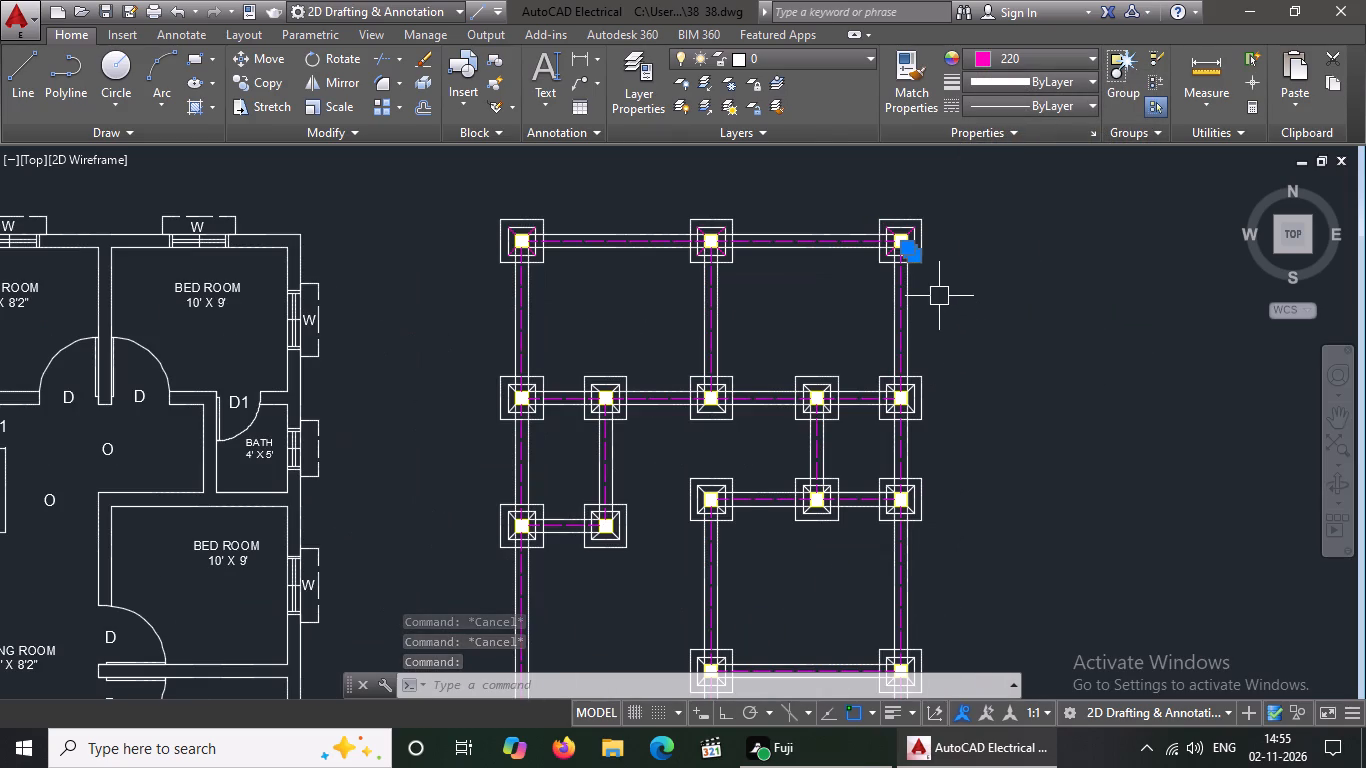
key(Escape)
Change the northeast and northwest diagonal lines of the easternmost footing in the second row from the north to colour 220.
scroll(505, 408, up, 4)
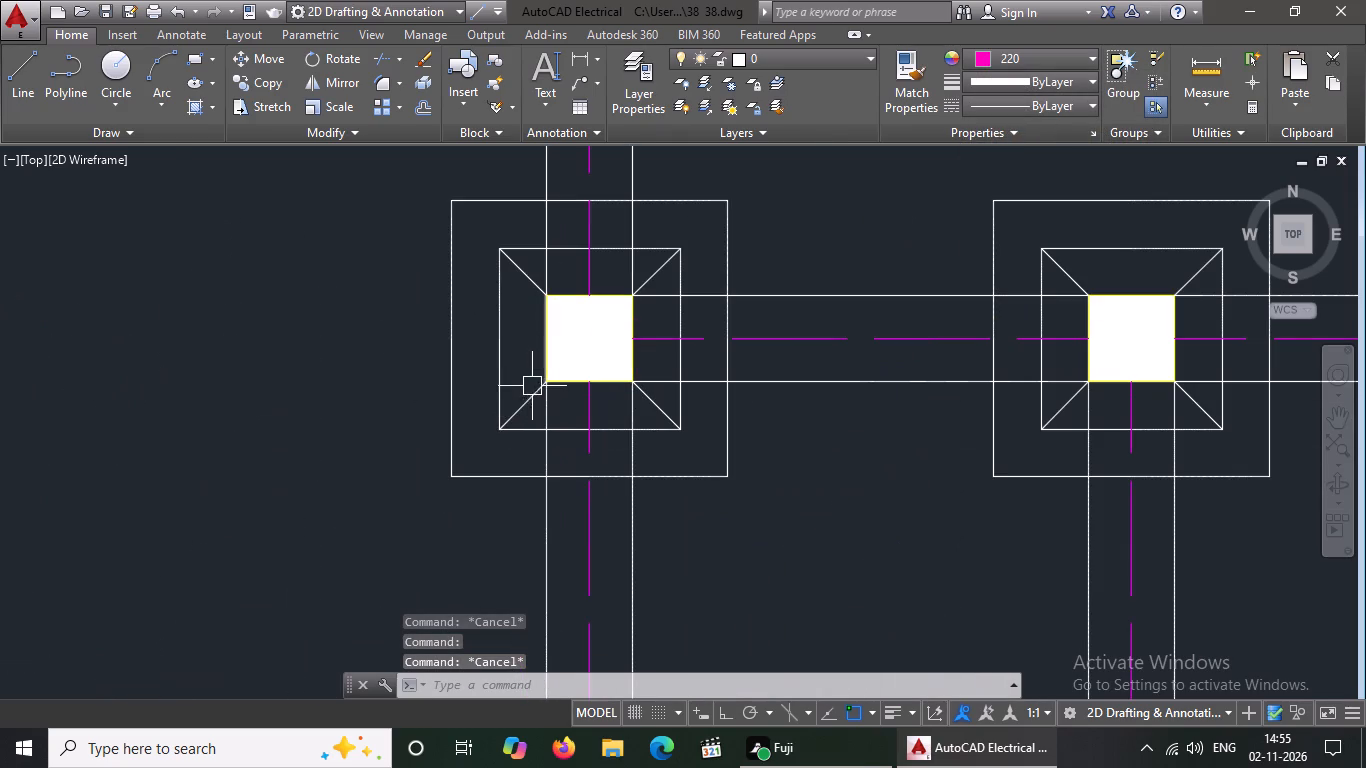
scroll(530, 385, down, 5)
scroll(936, 411, up, 3)
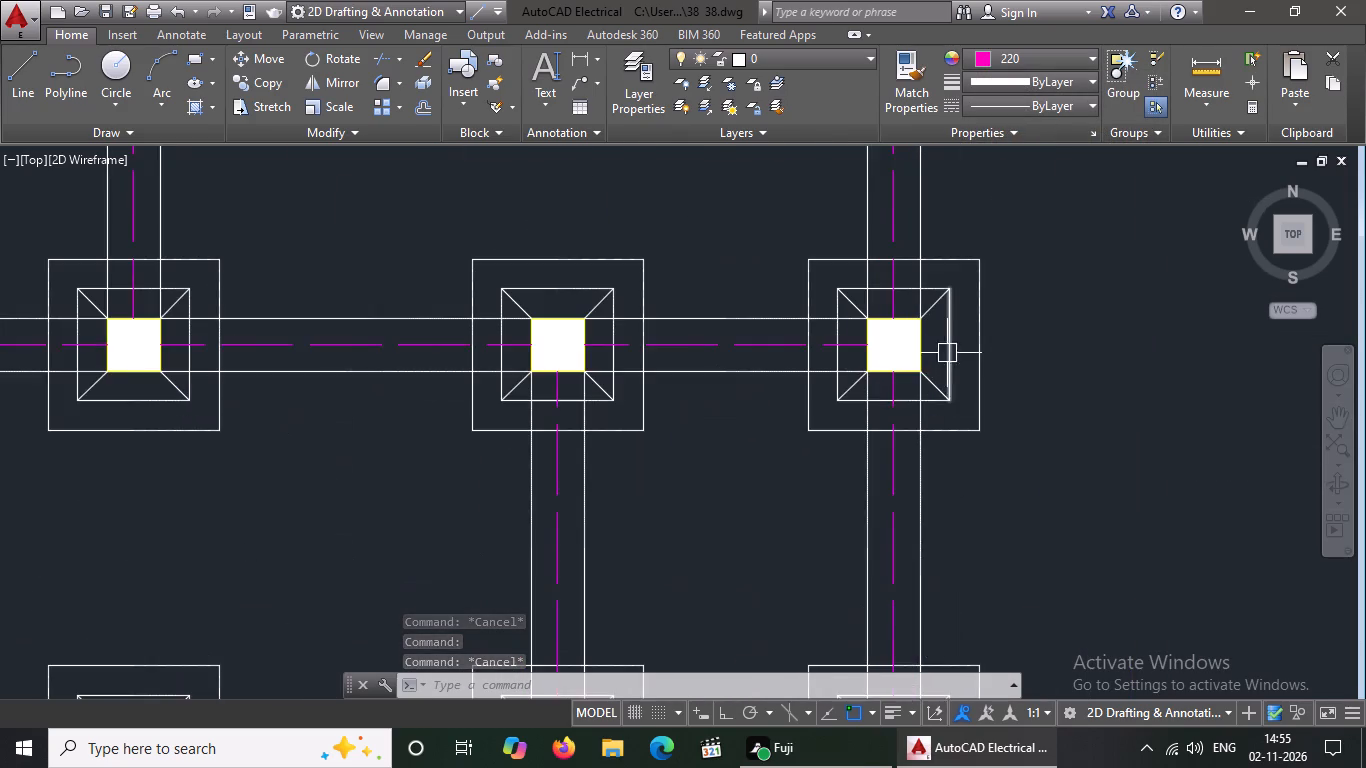
scroll(947, 343, up, 2)
click(904, 249)
click(1029, 56)
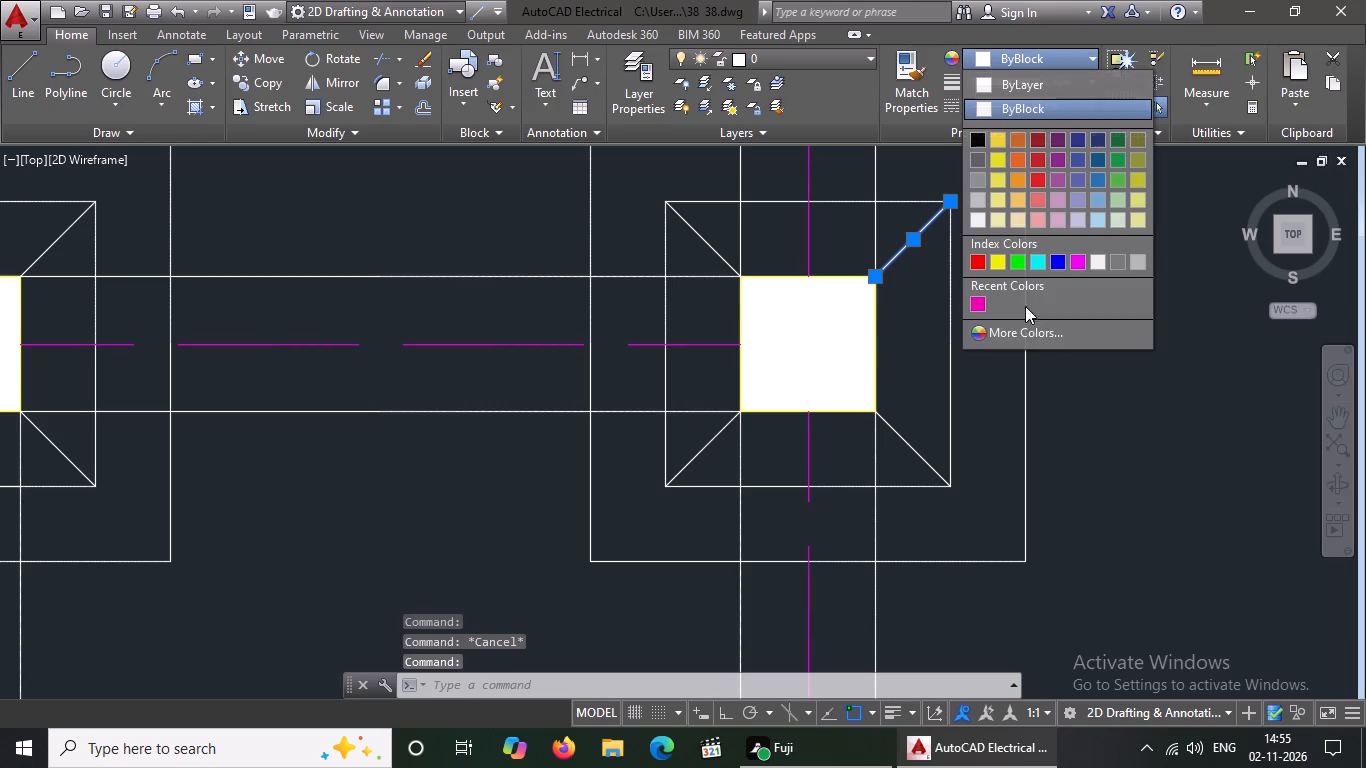
click(974, 300)
key(Escape)
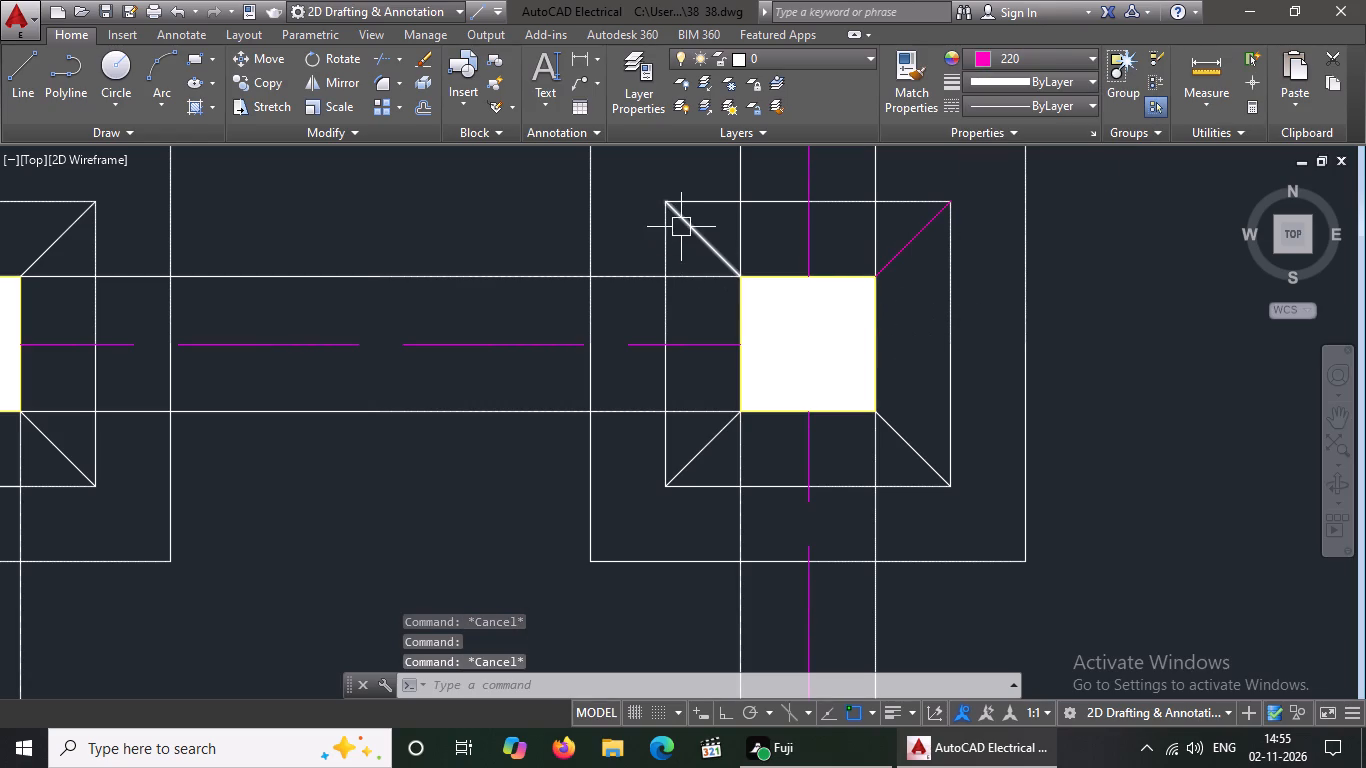
click(681, 227)
click(997, 47)
drag(996, 59, 1002, 90)
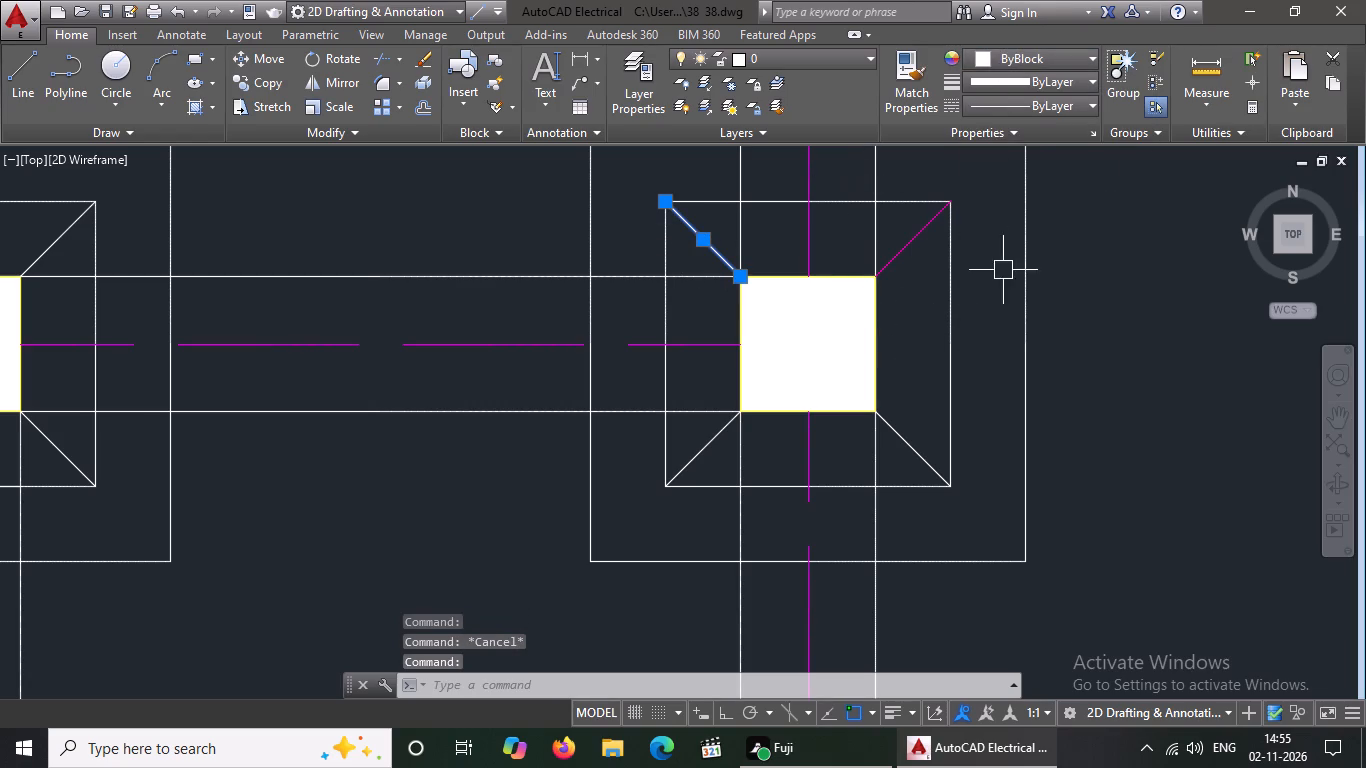
click(1028, 57)
click(976, 303)
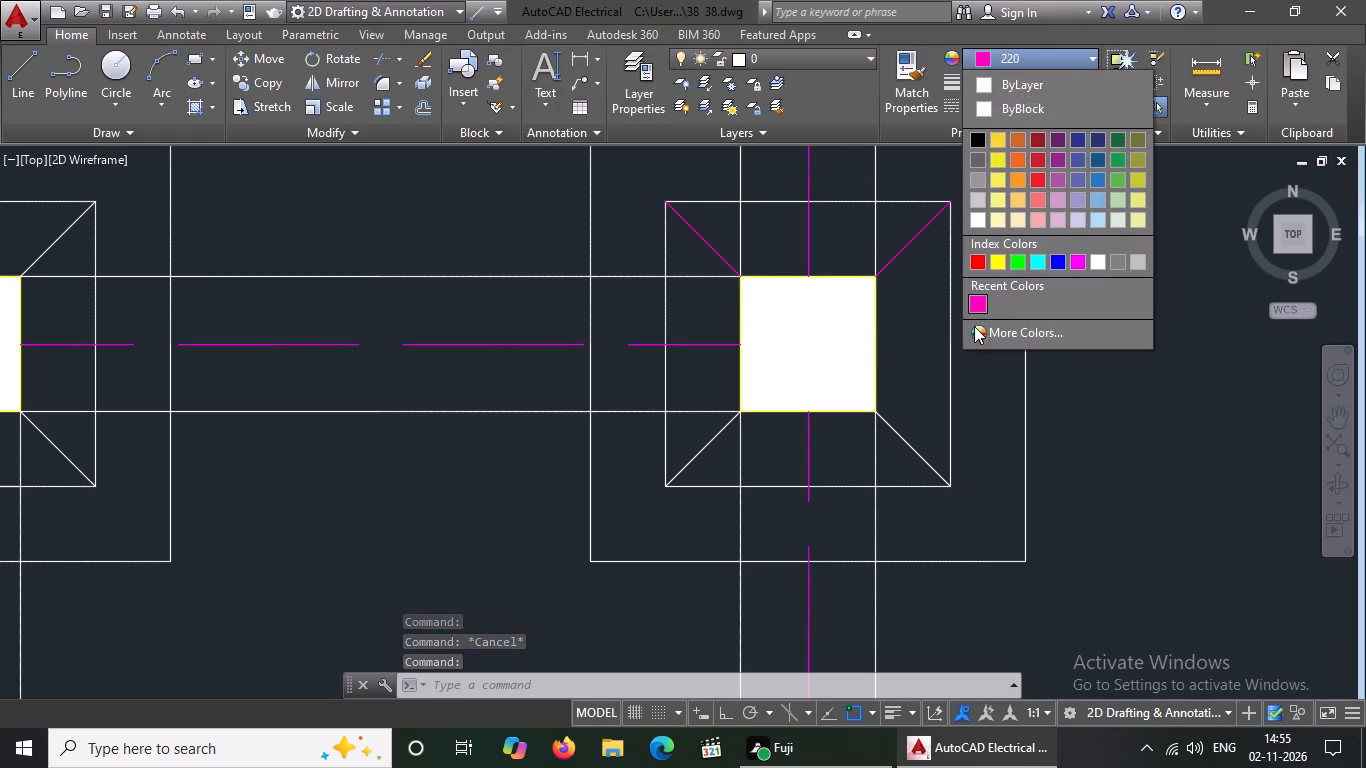
key(Escape)
Change the southeast and southwest diagonal lines of the second row's easternmost footing to colour 220.
click(907, 436)
click(1040, 57)
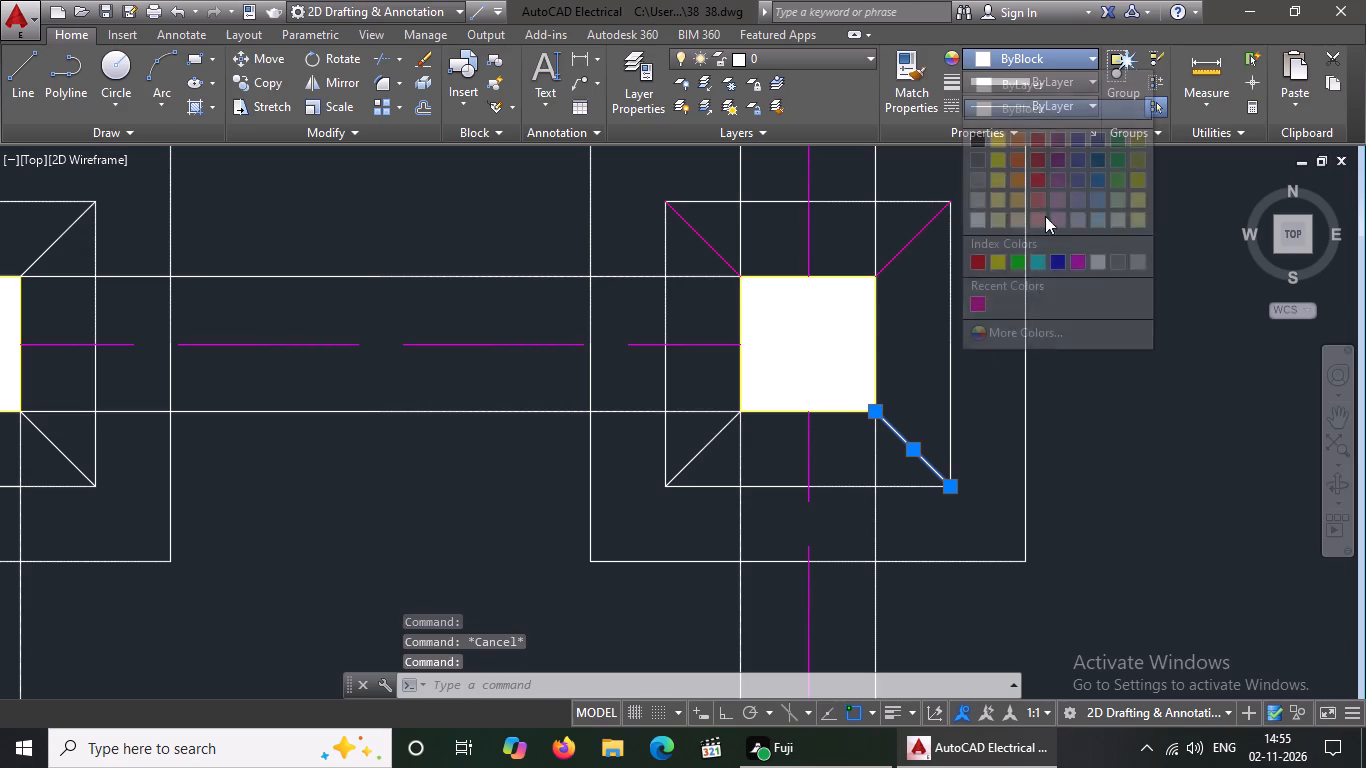
click(991, 287)
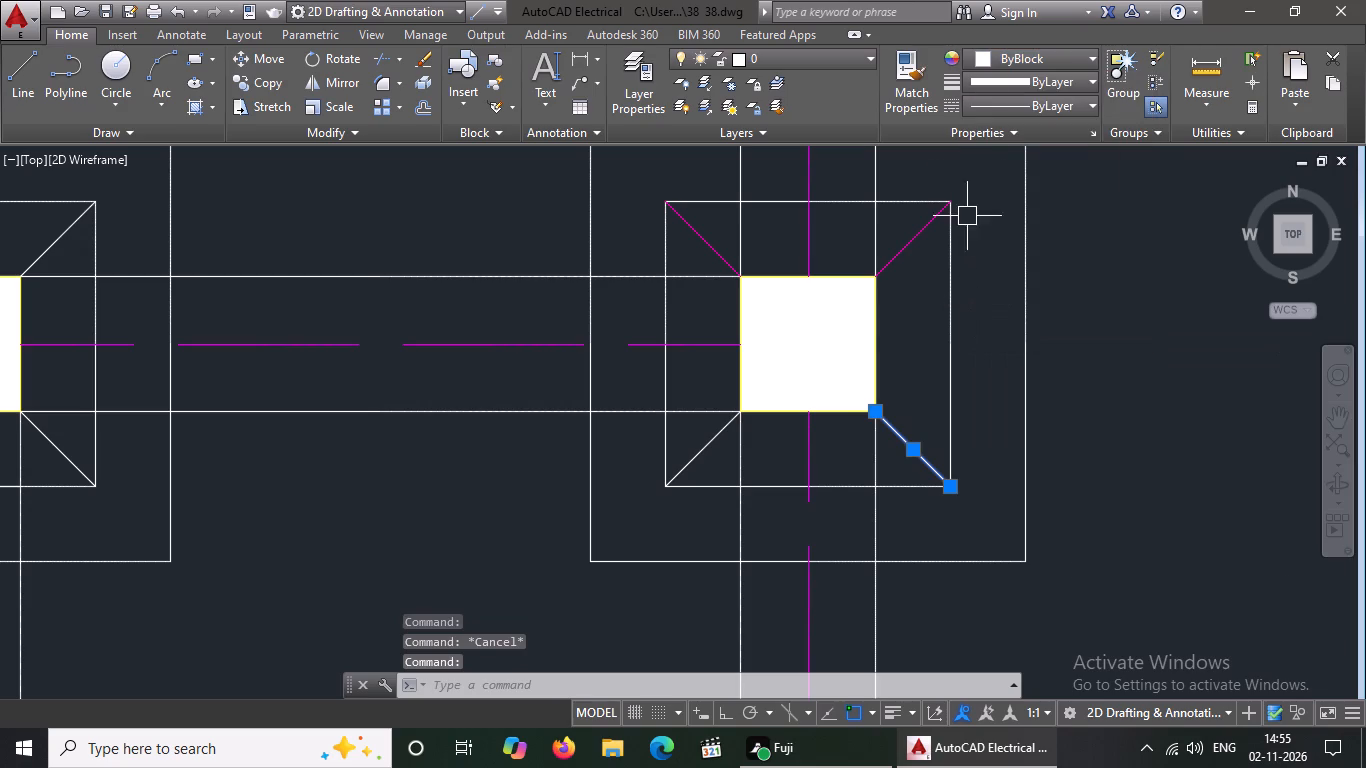
click(1000, 60)
click(978, 299)
key(Escape)
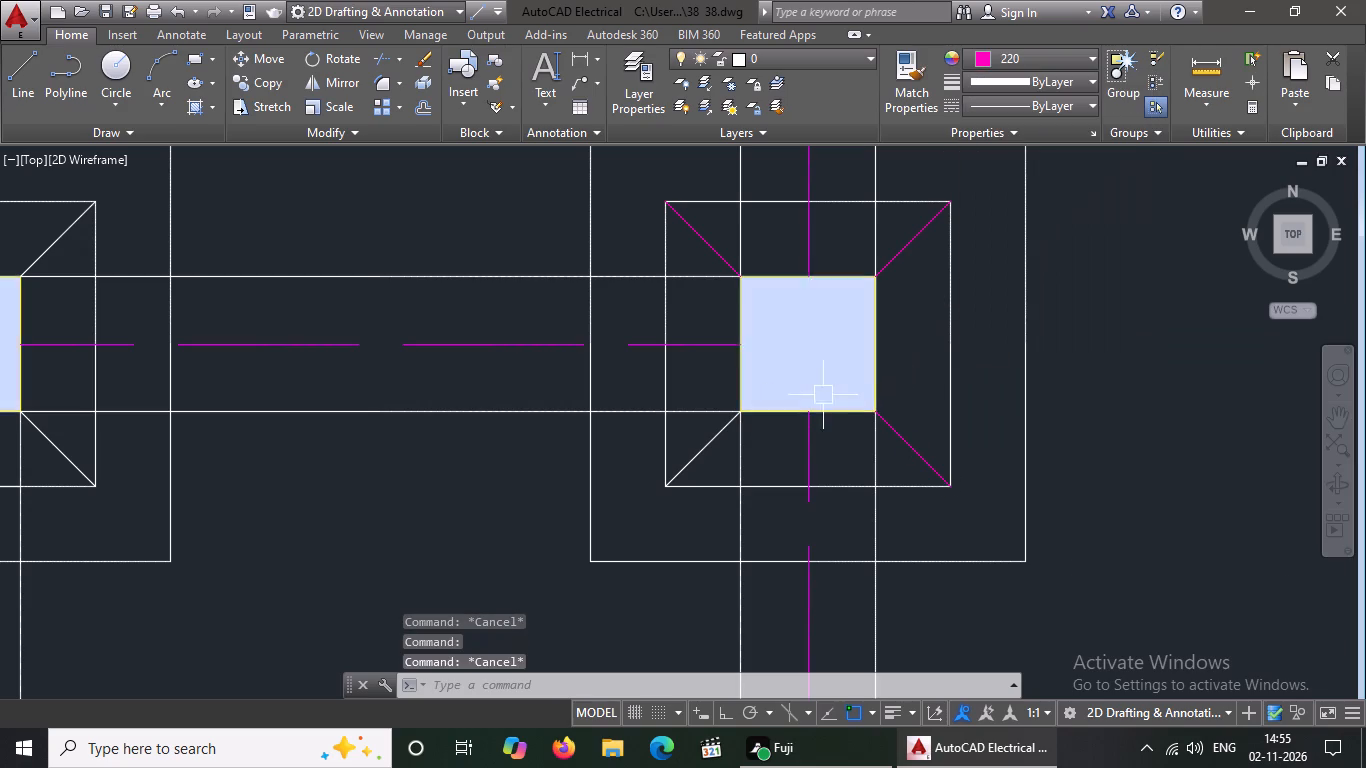
click(710, 448)
click(1046, 61)
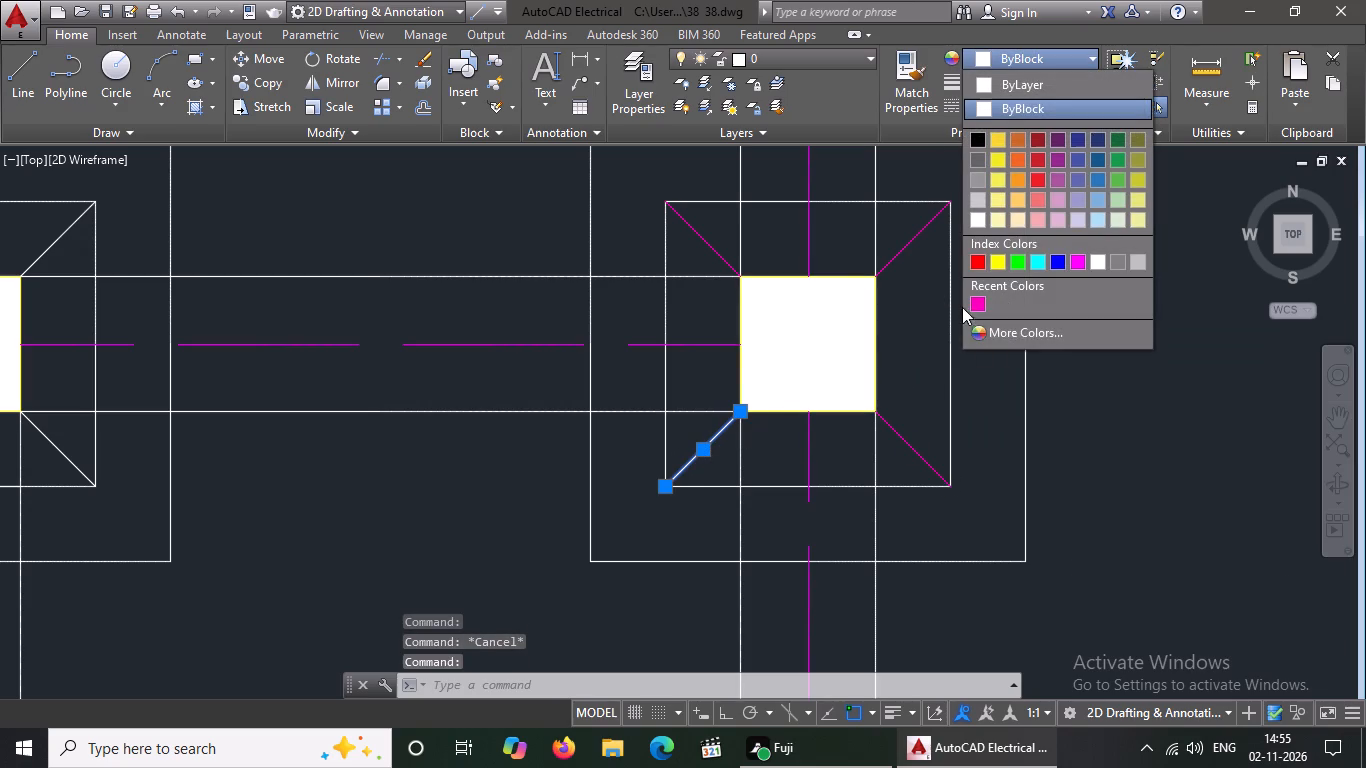
click(972, 300)
key(Escape)
Change the northeast and northwest diagonal lines of the second row's footing second from the east to colour 220.
scroll(953, 330, down, 5)
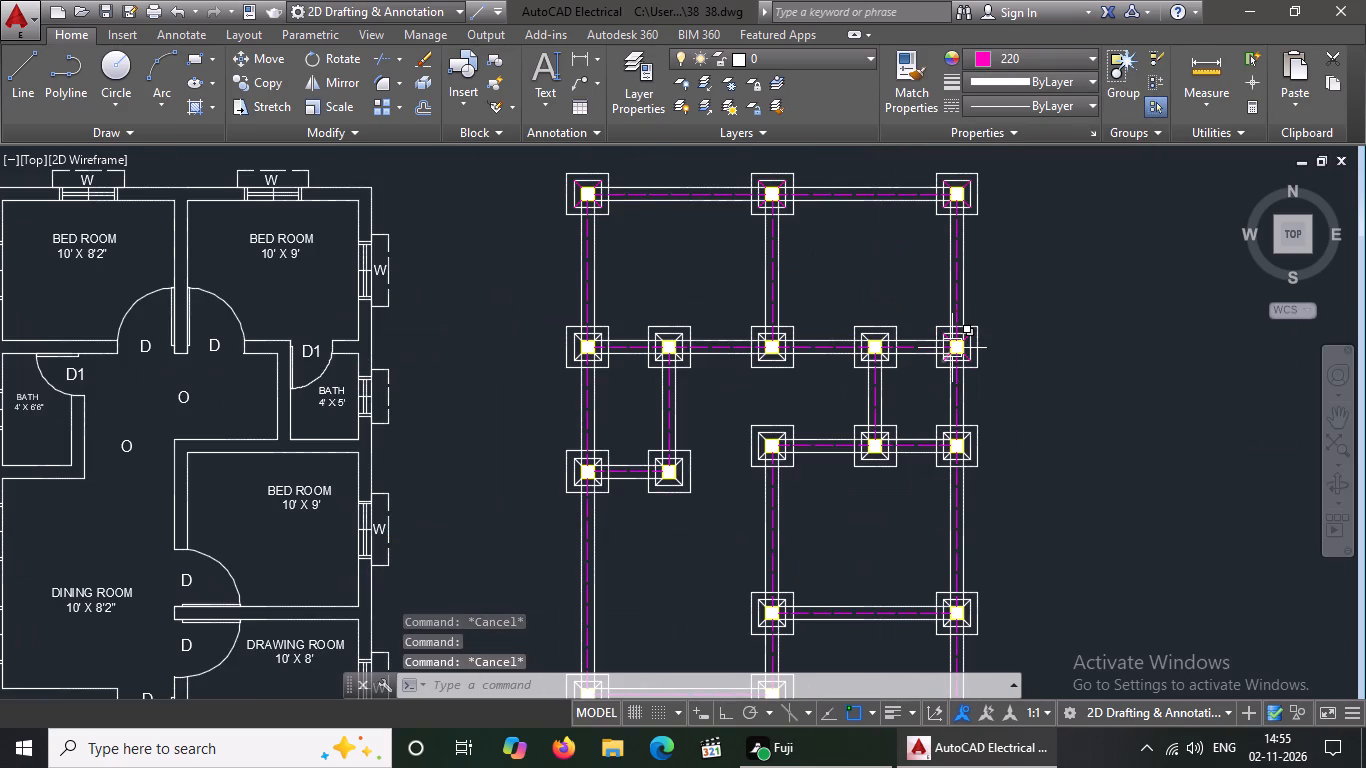
scroll(915, 340, up, 4)
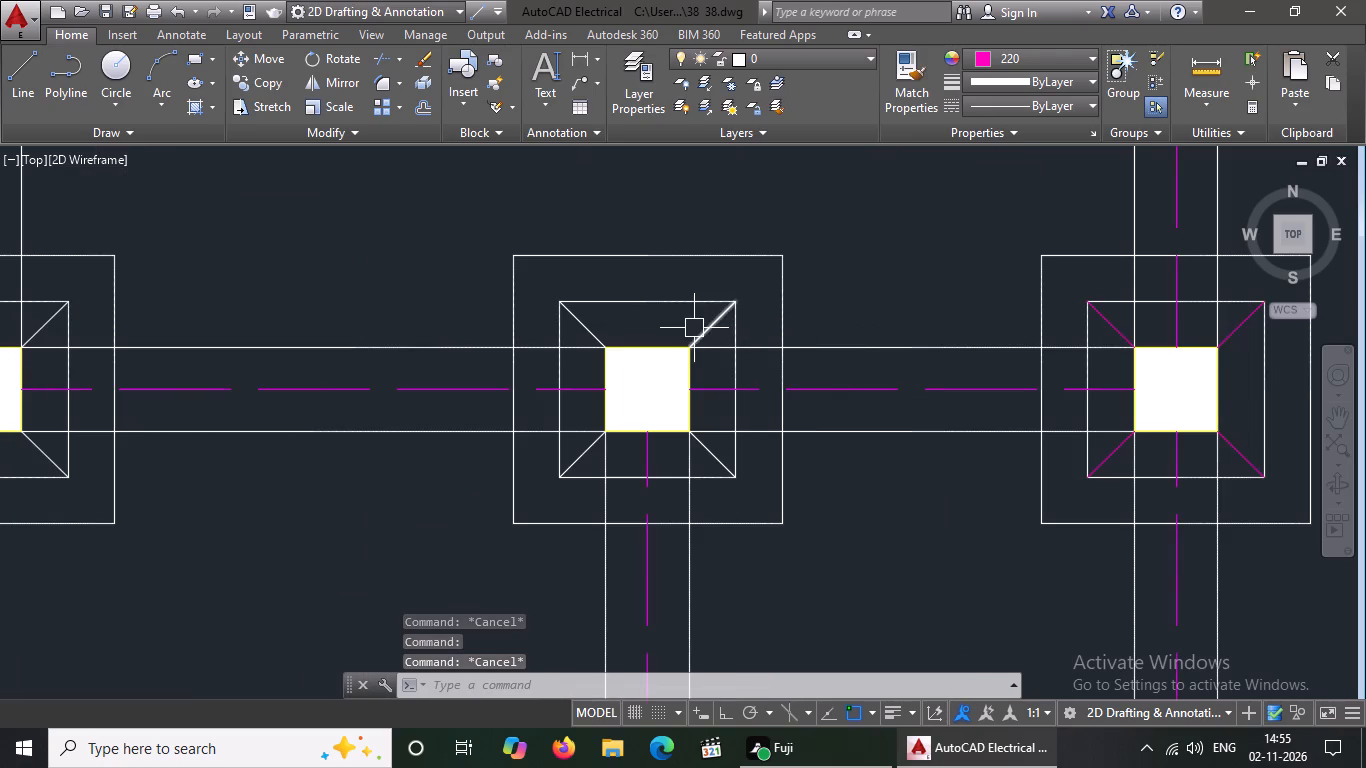
click(695, 328)
click(1026, 42)
click(1026, 57)
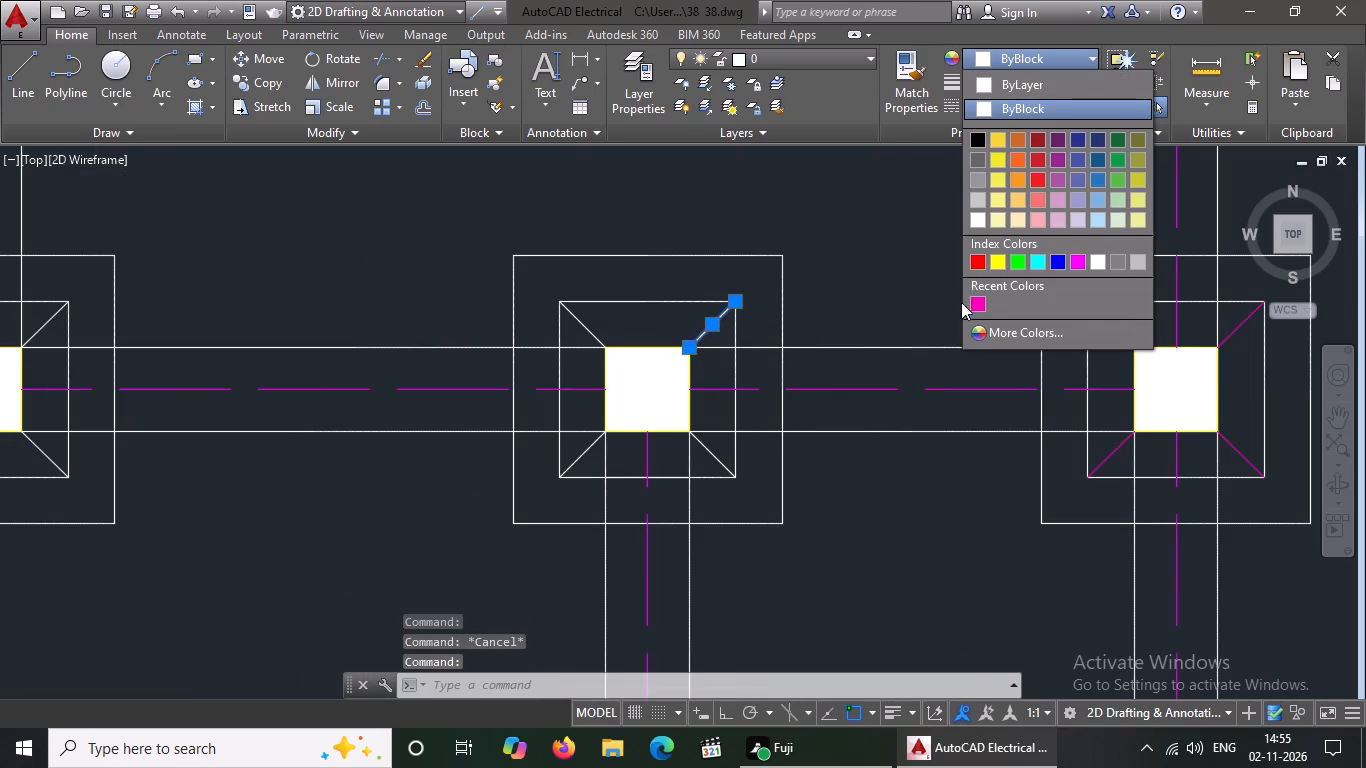
click(976, 295)
key(Escape)
drag(575, 328, 597, 328)
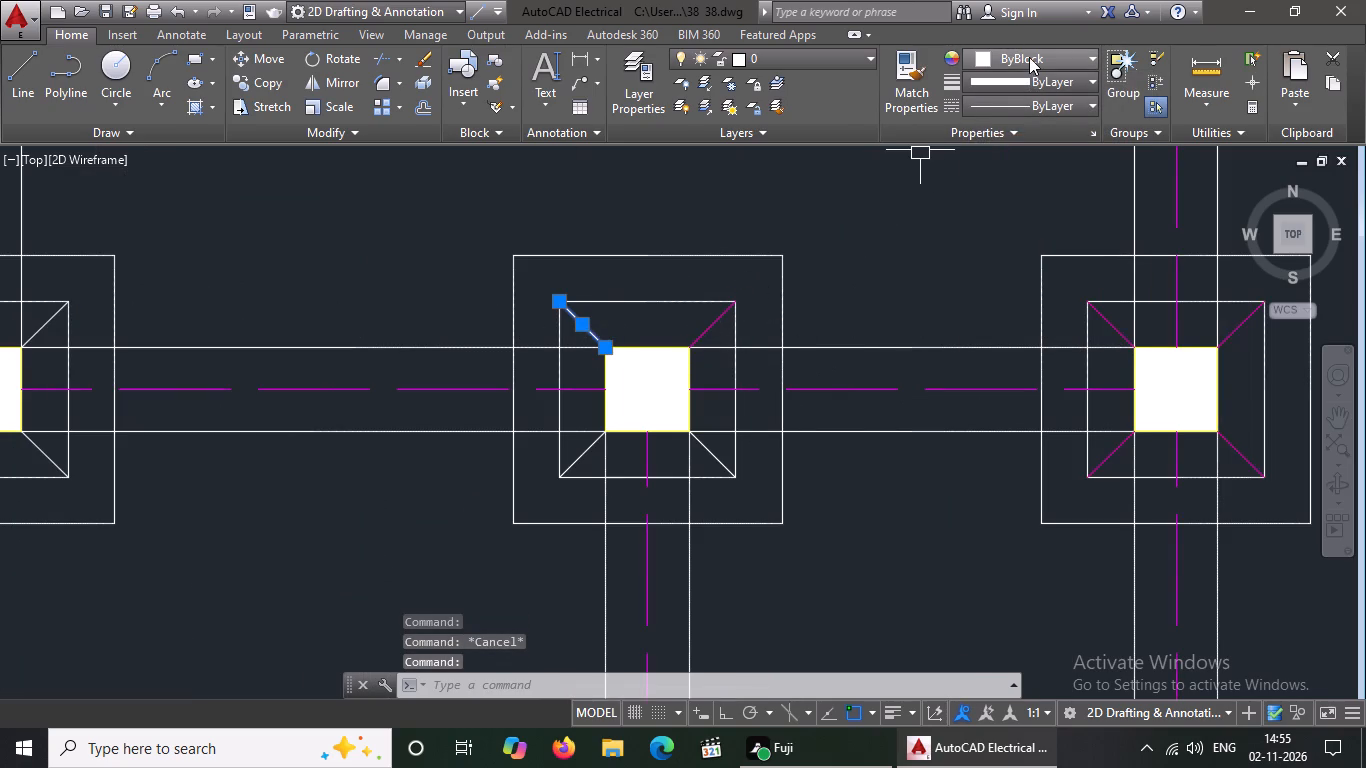
click(1029, 56)
click(978, 302)
key(Escape)
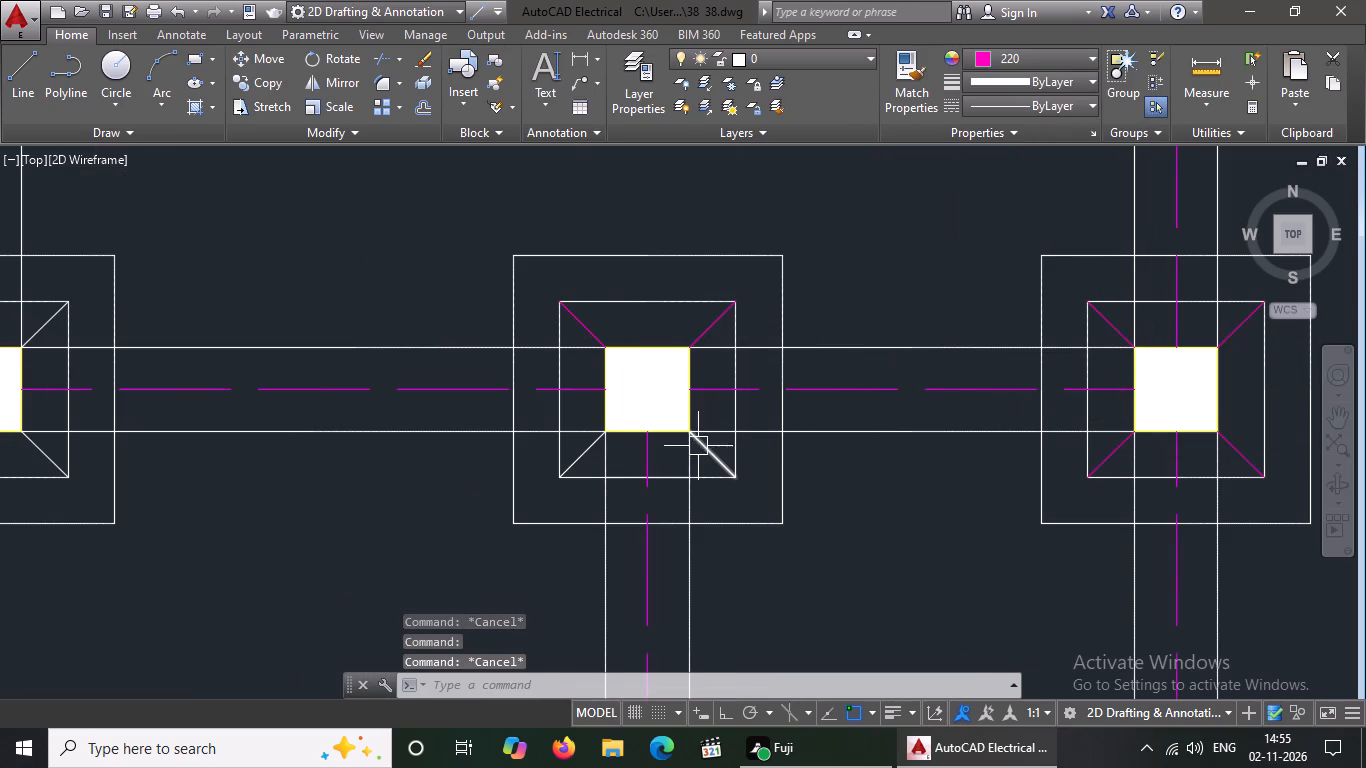
Change the southeast and southwest diagonal lines of the second row's footing second from the east to colour 220.
drag(712, 446, 724, 442)
click(1017, 65)
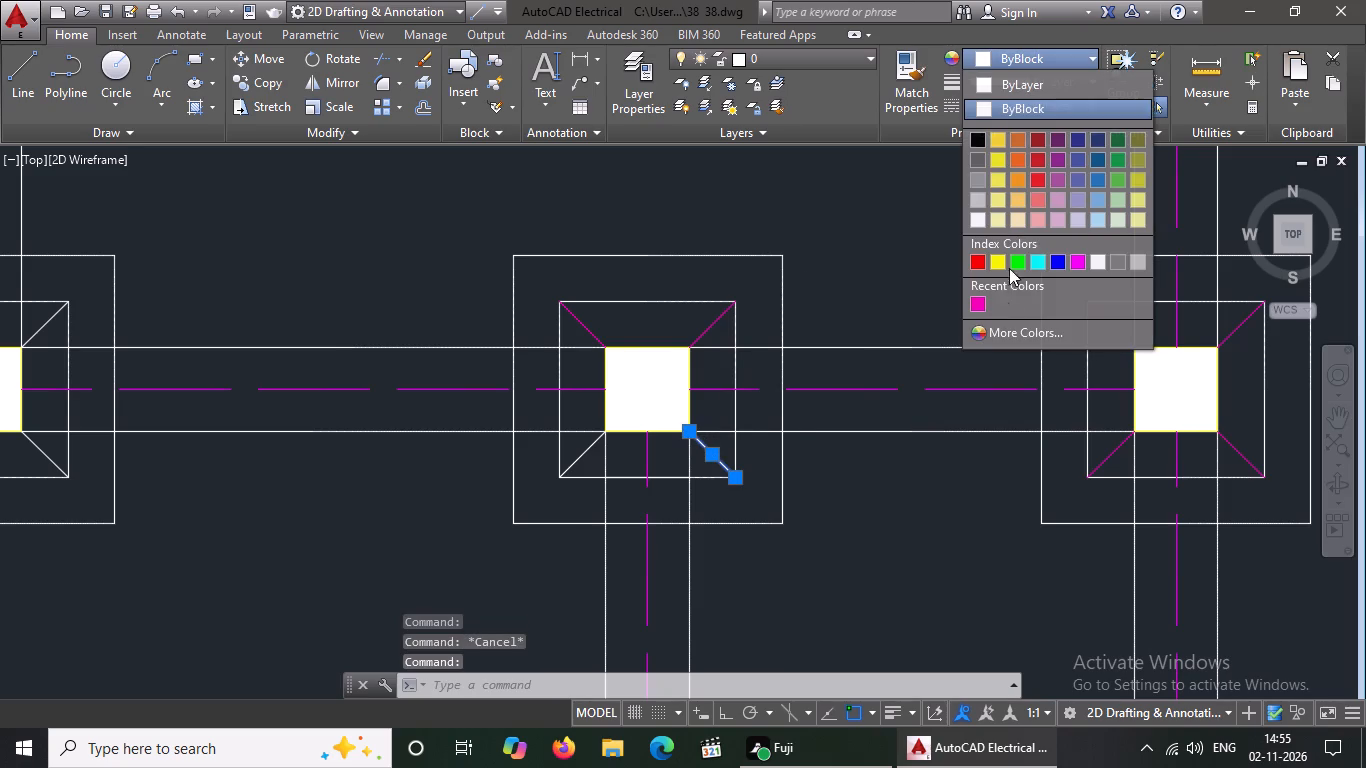
click(974, 302)
key(Escape)
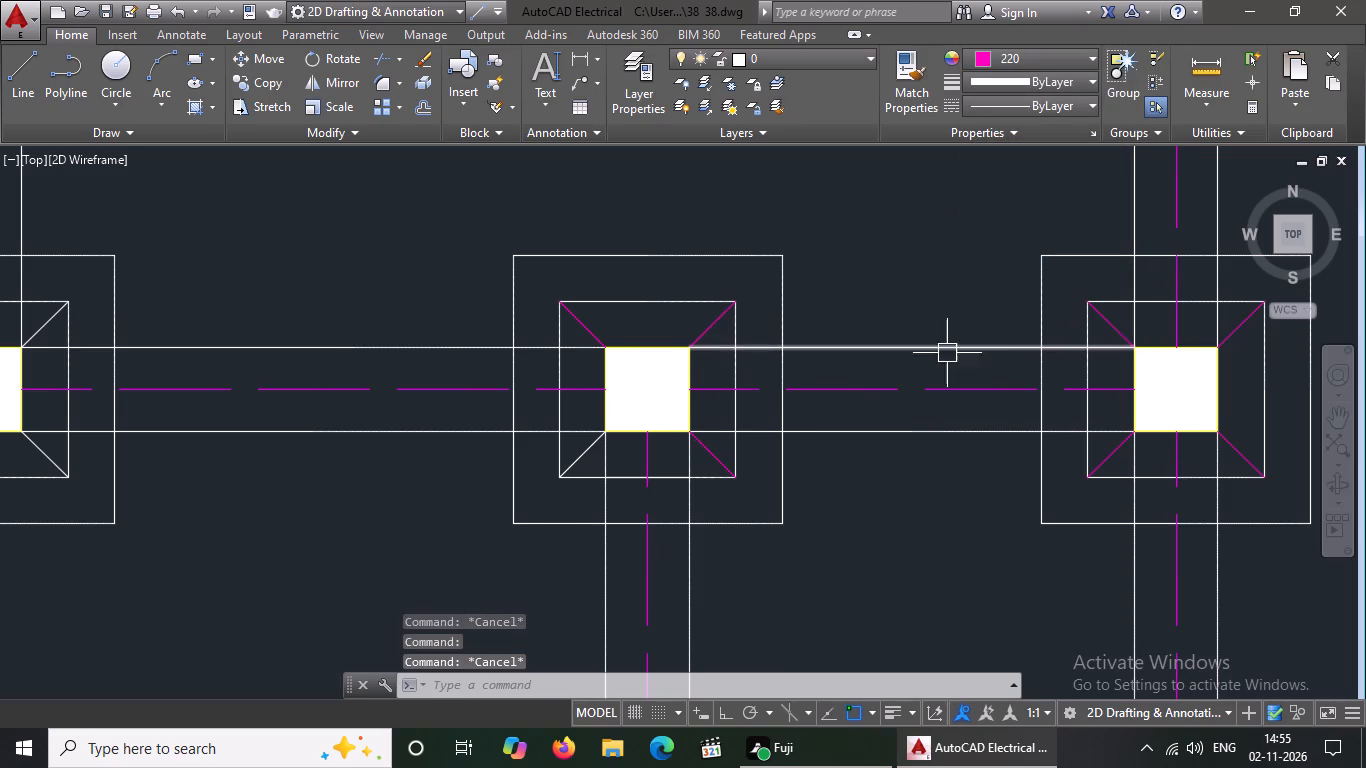
click(593, 454)
click(1054, 58)
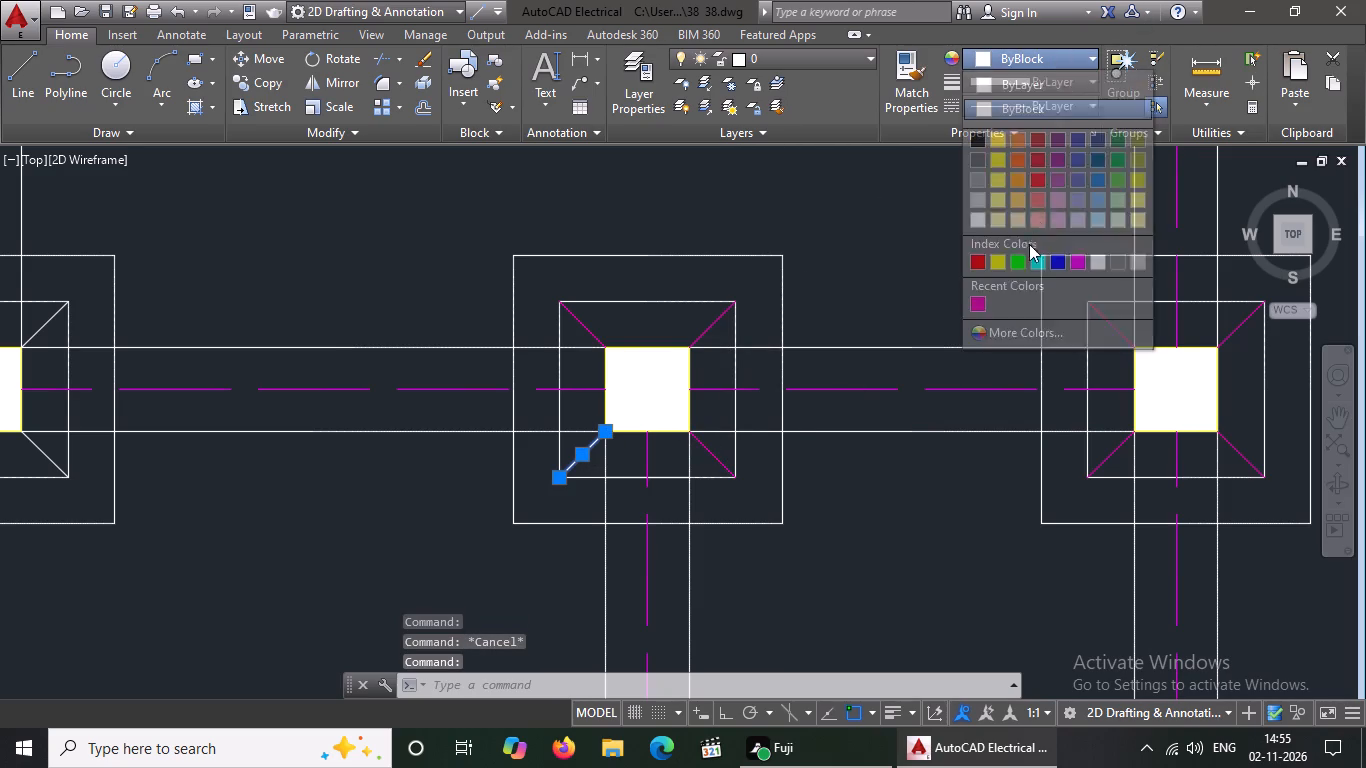
click(972, 304)
scroll(940, 271, down, 4)
key(Escape)
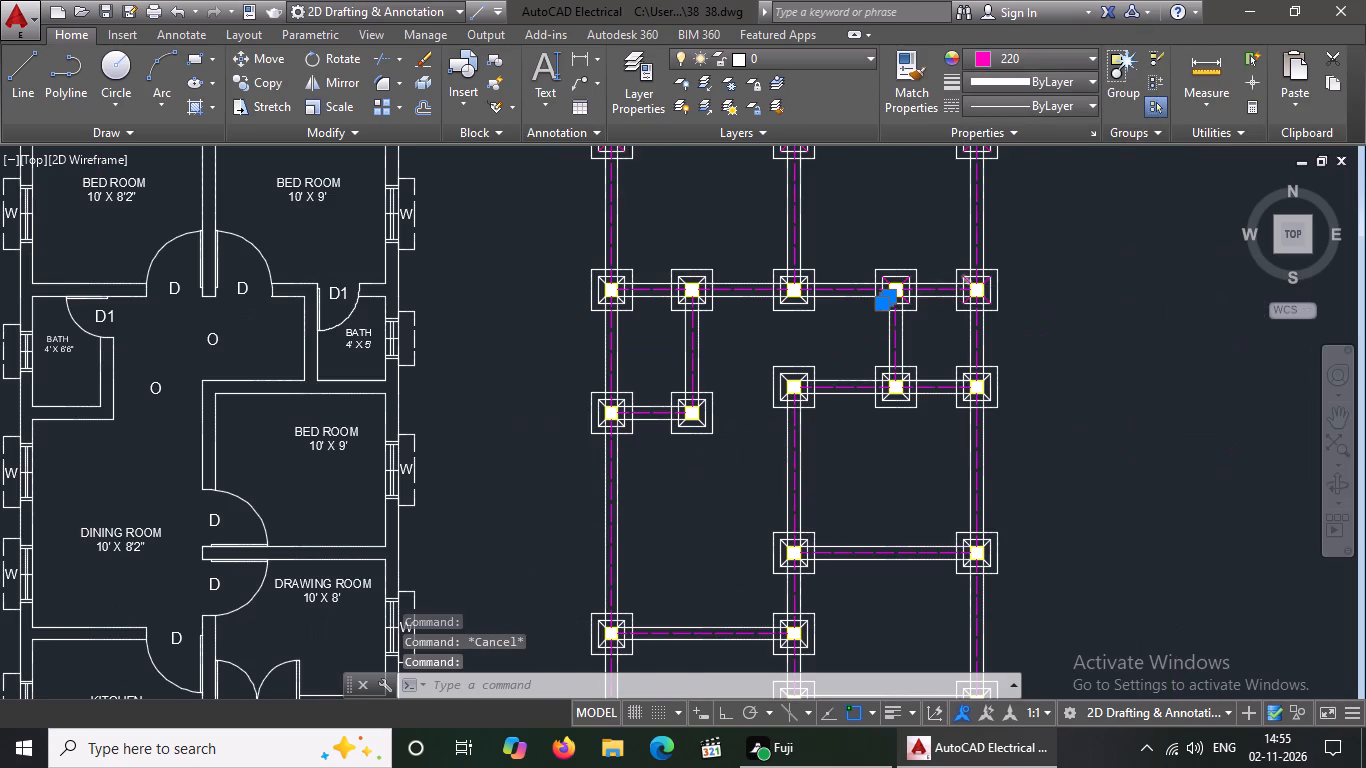
Change the northeast and northwest diagonal lines of the second row's middle footing to colour 220.
scroll(817, 270, up, 4)
click(717, 325)
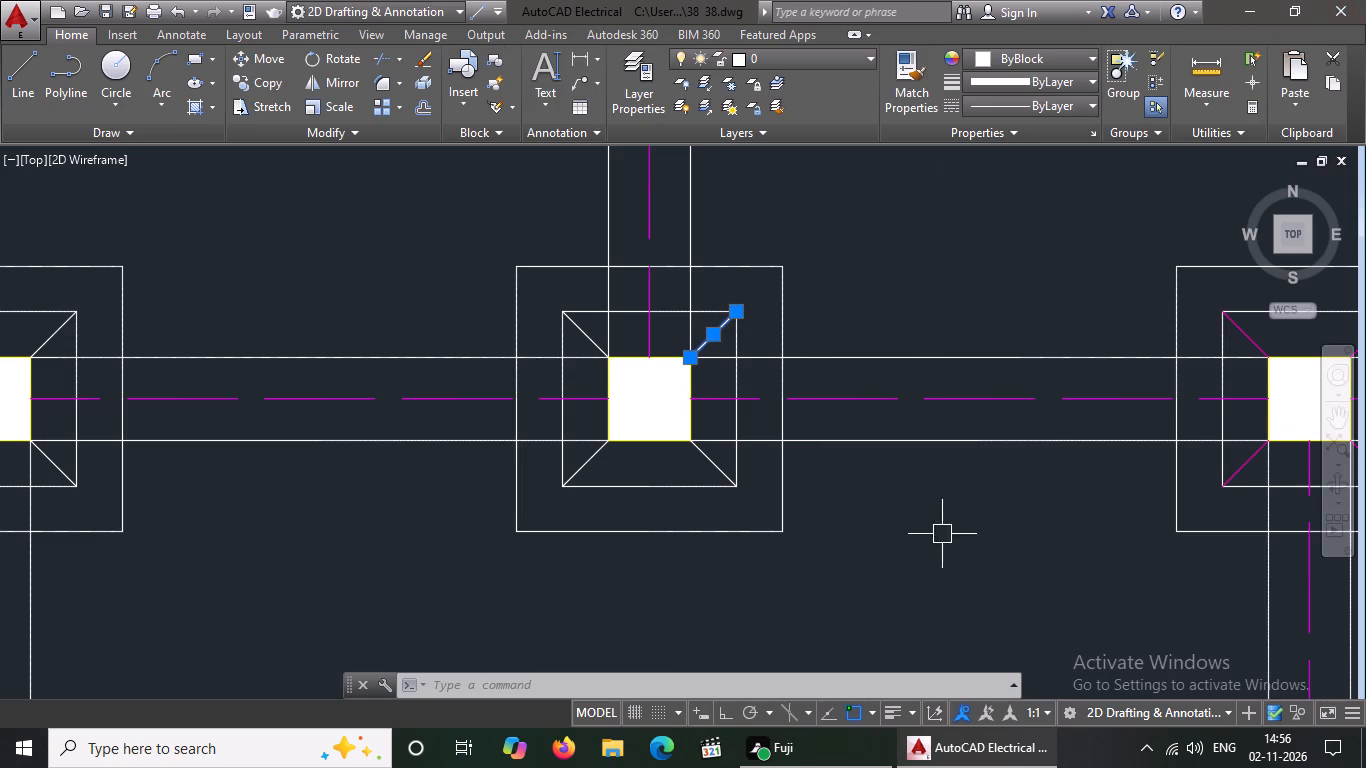
click(1014, 52)
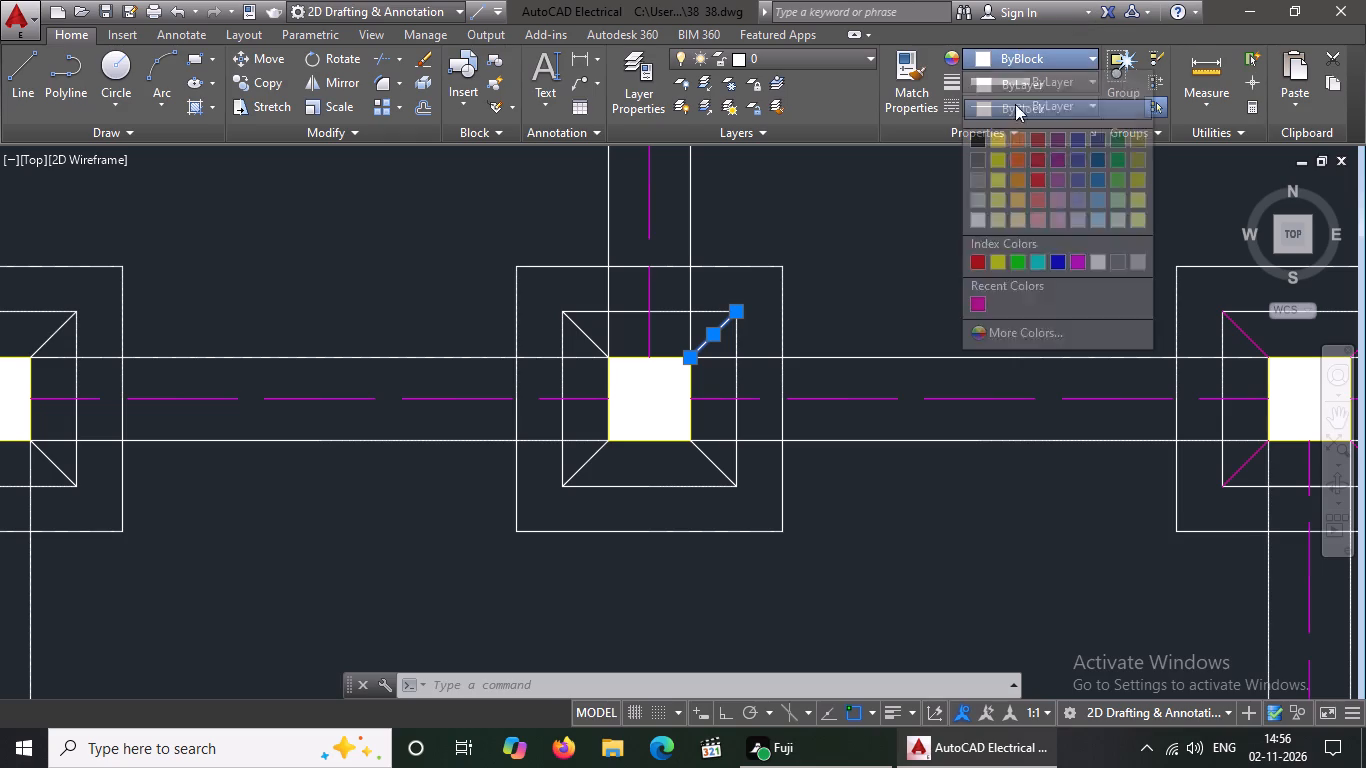
click(973, 301)
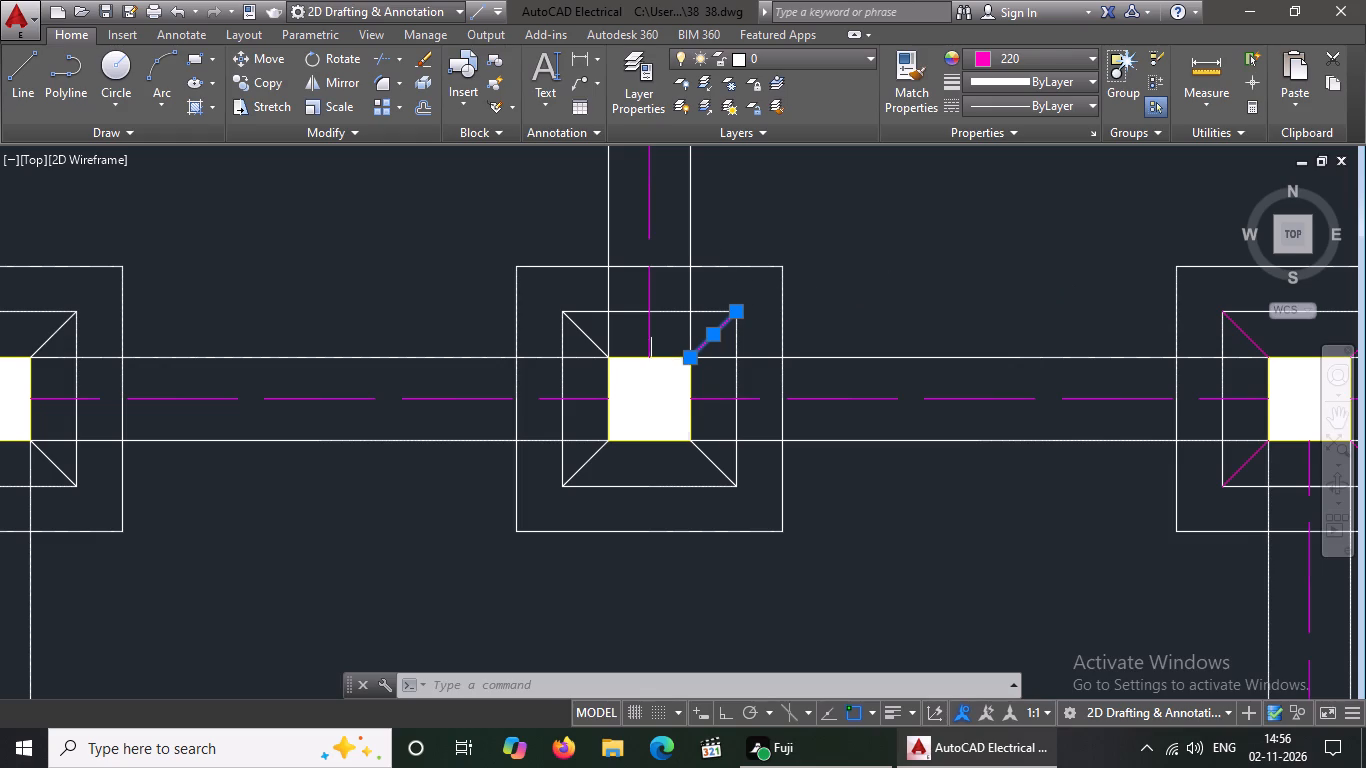
click(598, 331)
click(1034, 53)
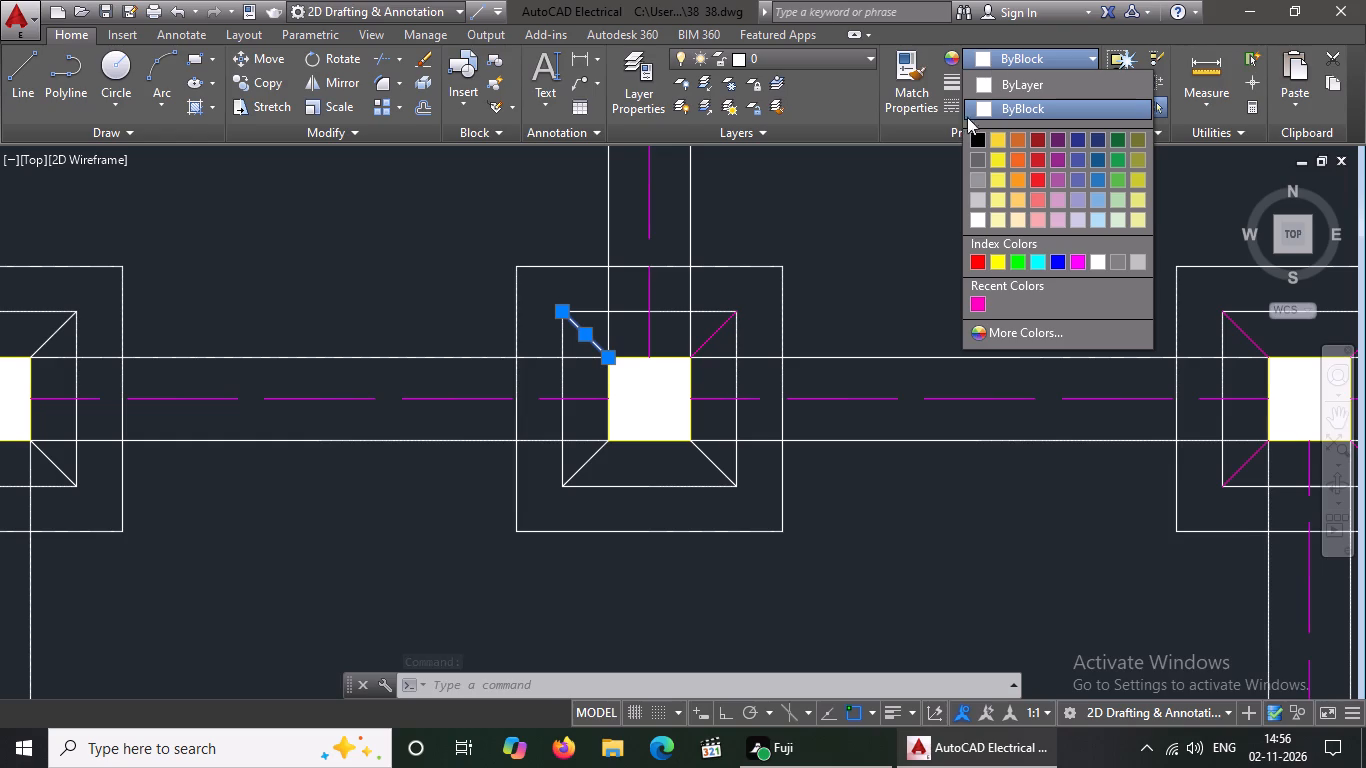
click(983, 300)
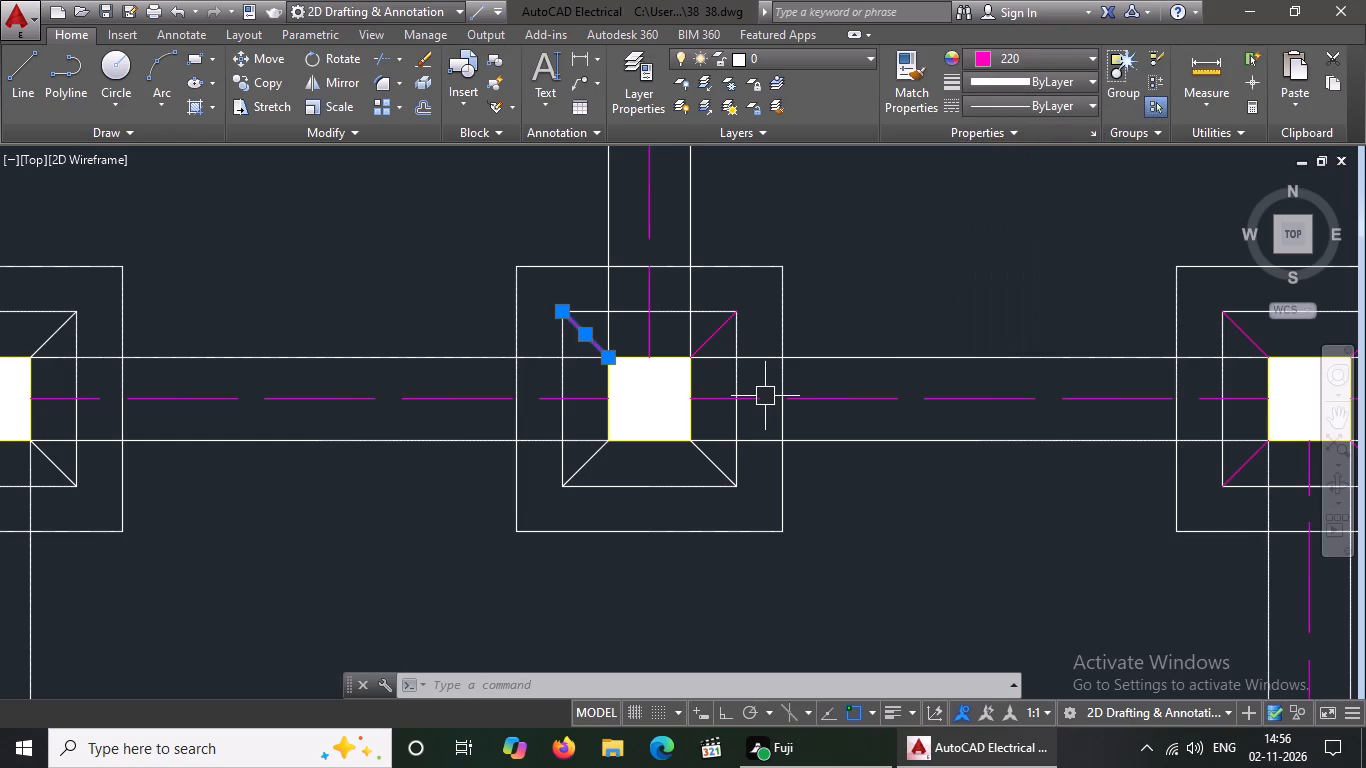
key(Escape)
Change the southeast and southwest diagonal lines of the second row's middle footing to colour 220.
click(701, 451)
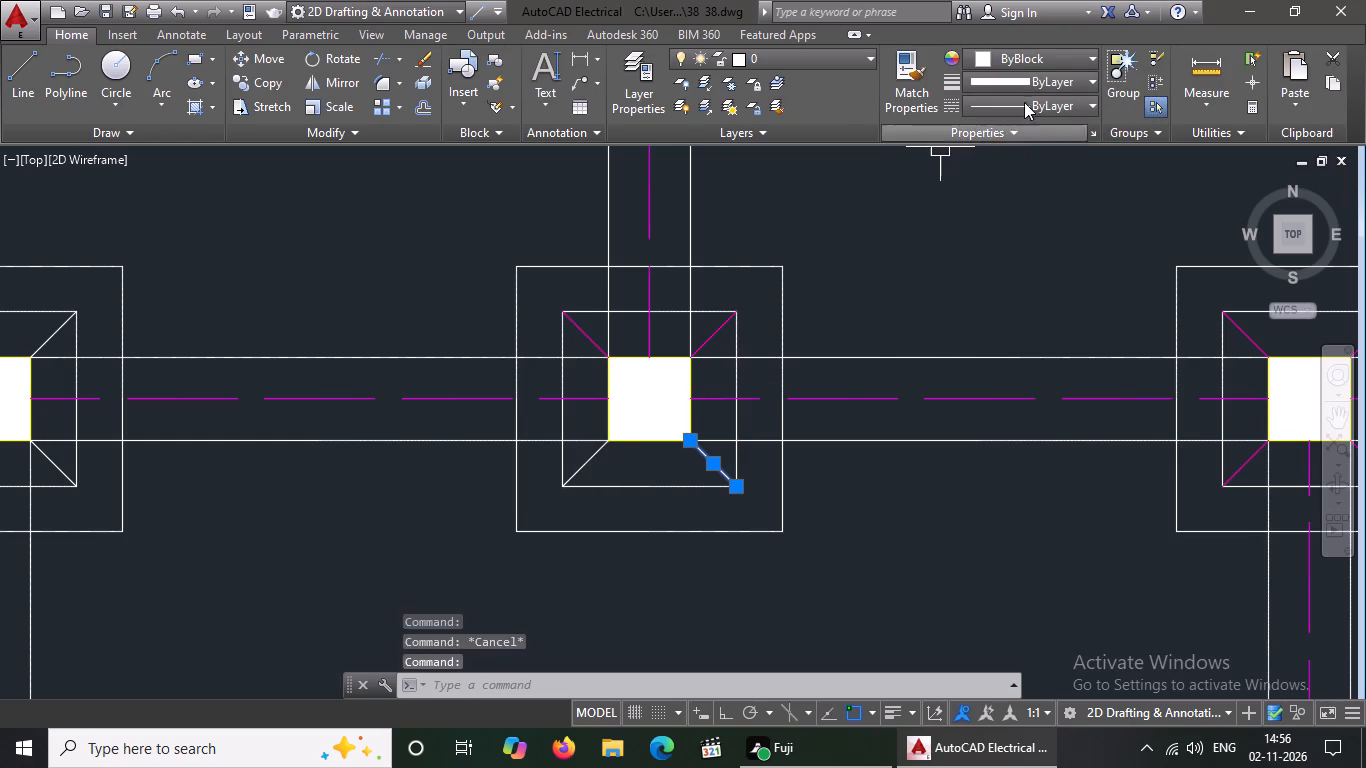
click(1046, 56)
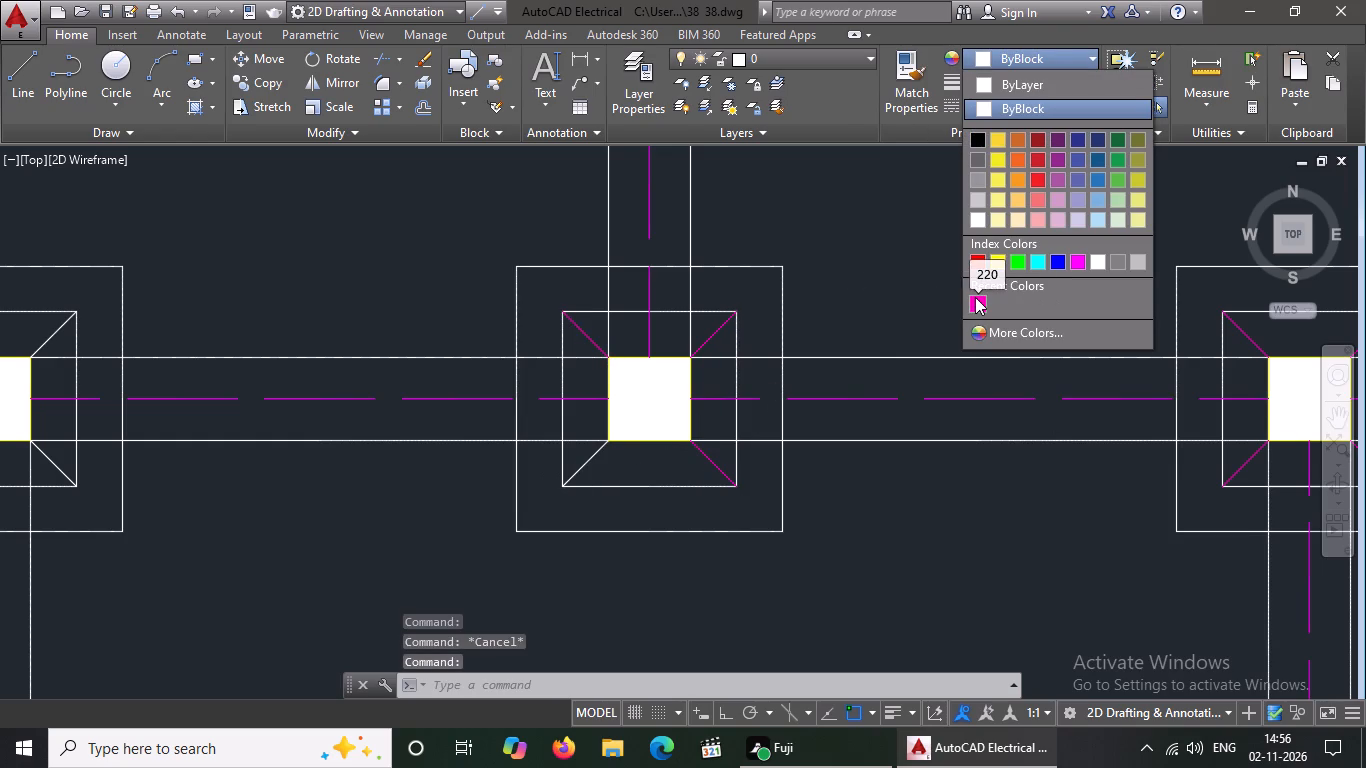
click(975, 297)
key(Escape)
click(579, 461)
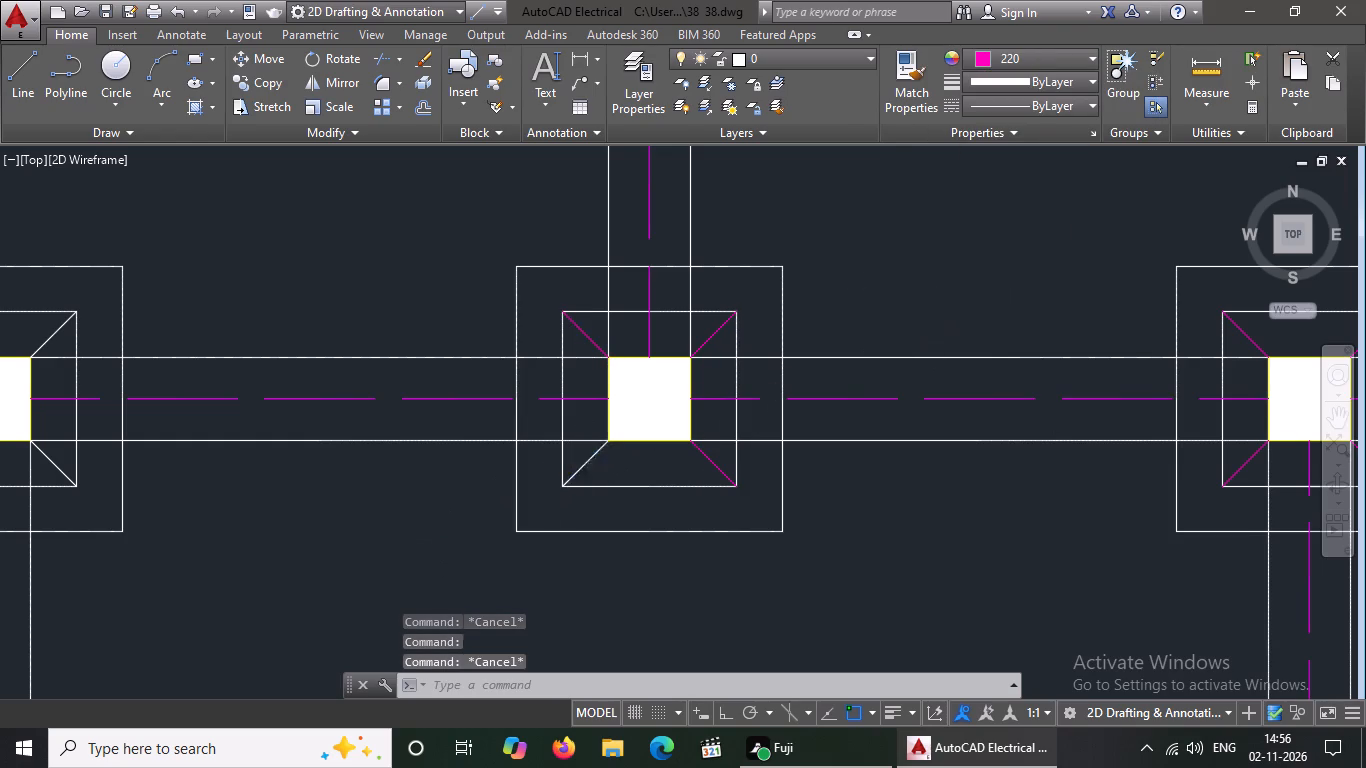
click(1020, 58)
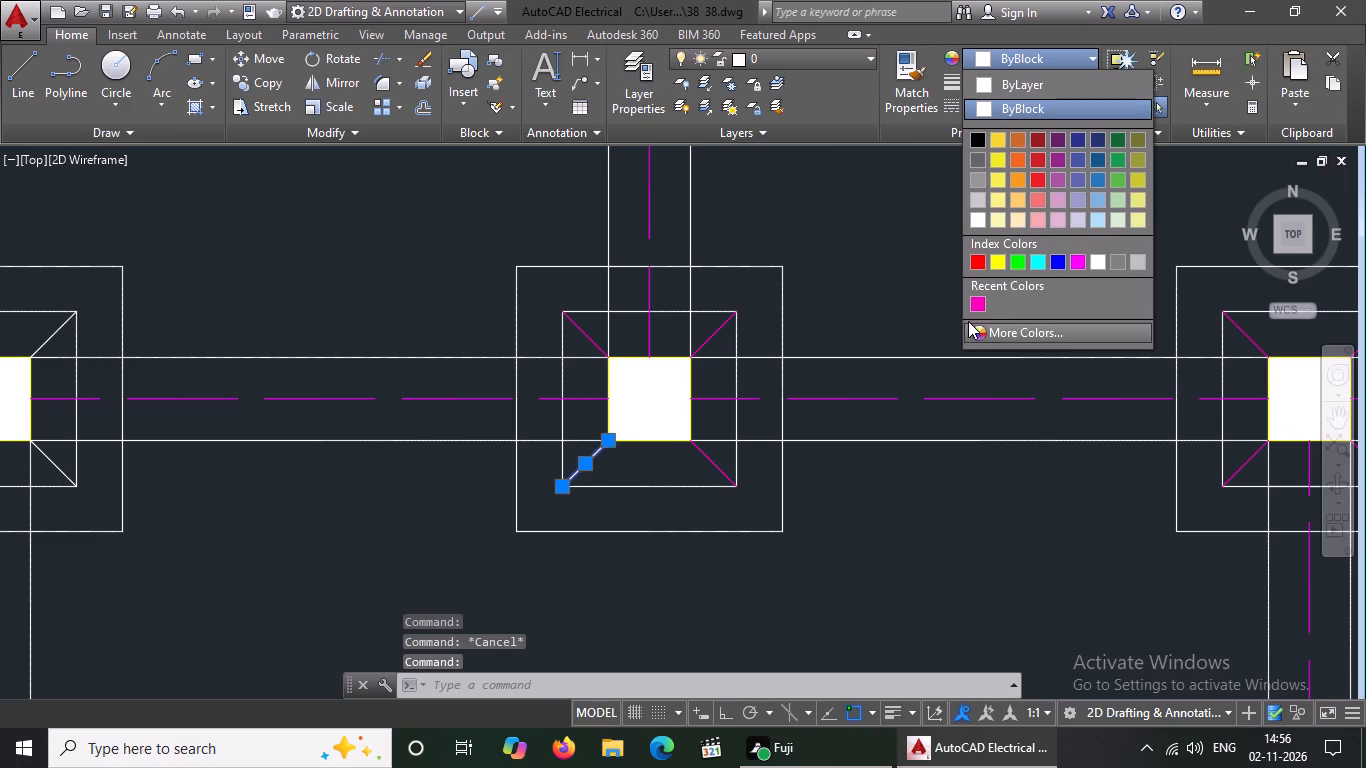
click(978, 306)
scroll(893, 330, down, 5)
scroll(871, 377, up, 4)
scroll(872, 383, down, 3)
scroll(999, 282, up, 6)
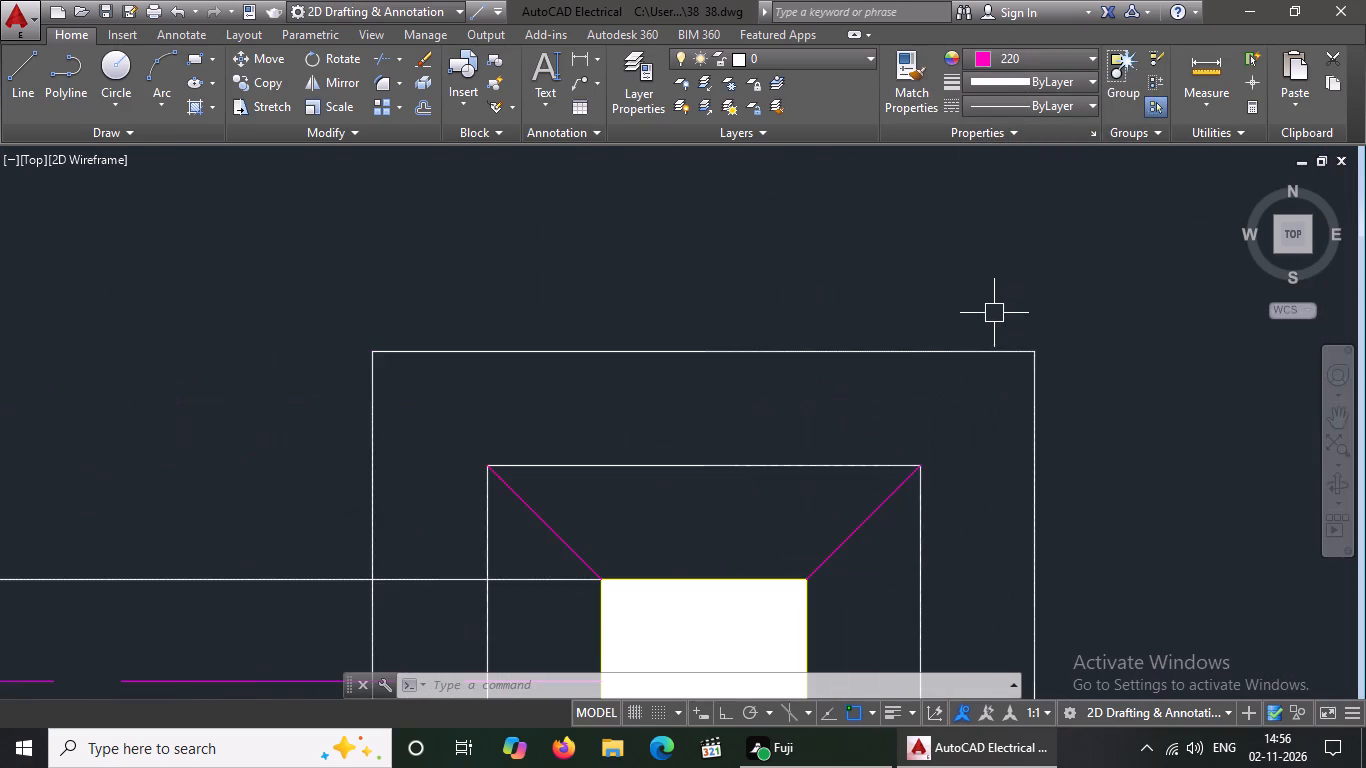
scroll(987, 325, down, 3)
key(Escape)
Examine the footings of the two northernmost rows for diagonal lines that still need colour 220.
scroll(880, 317, down, 3)
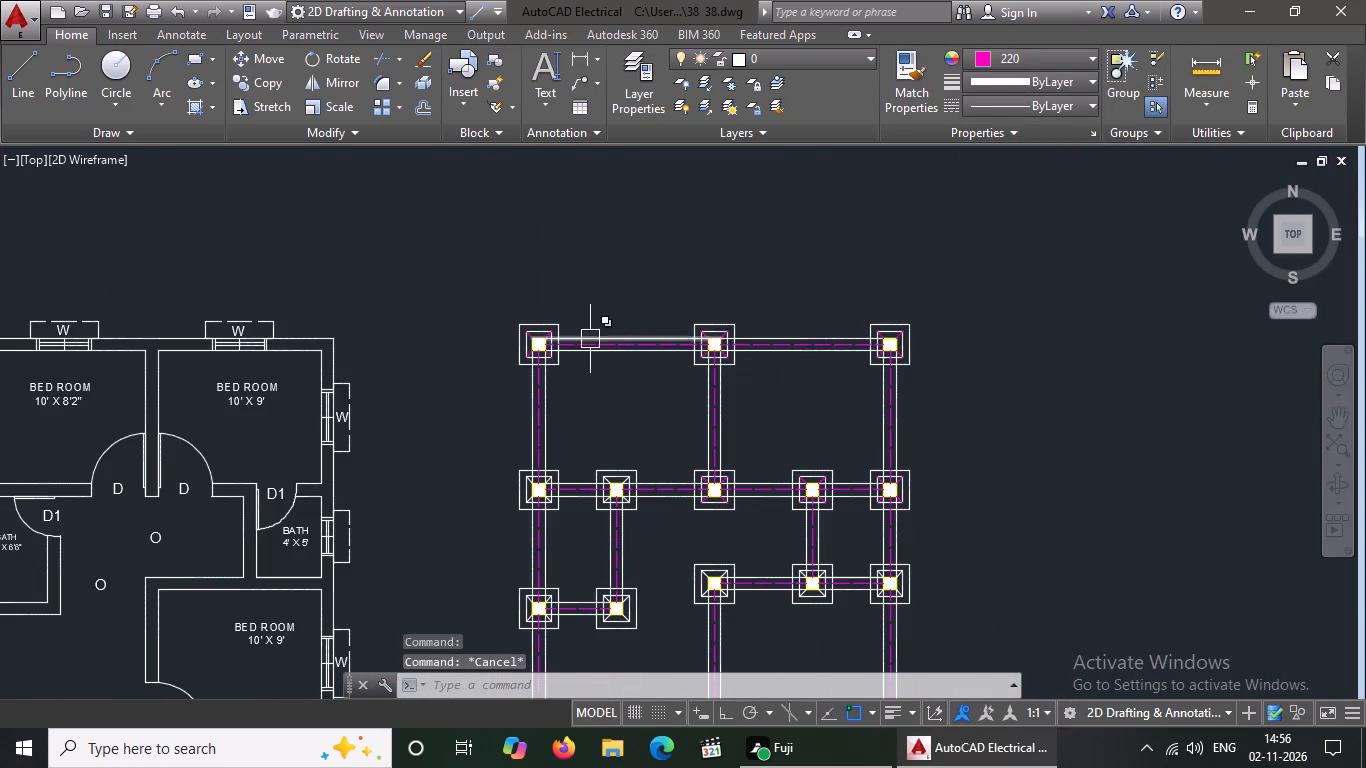
scroll(512, 352, up, 3)
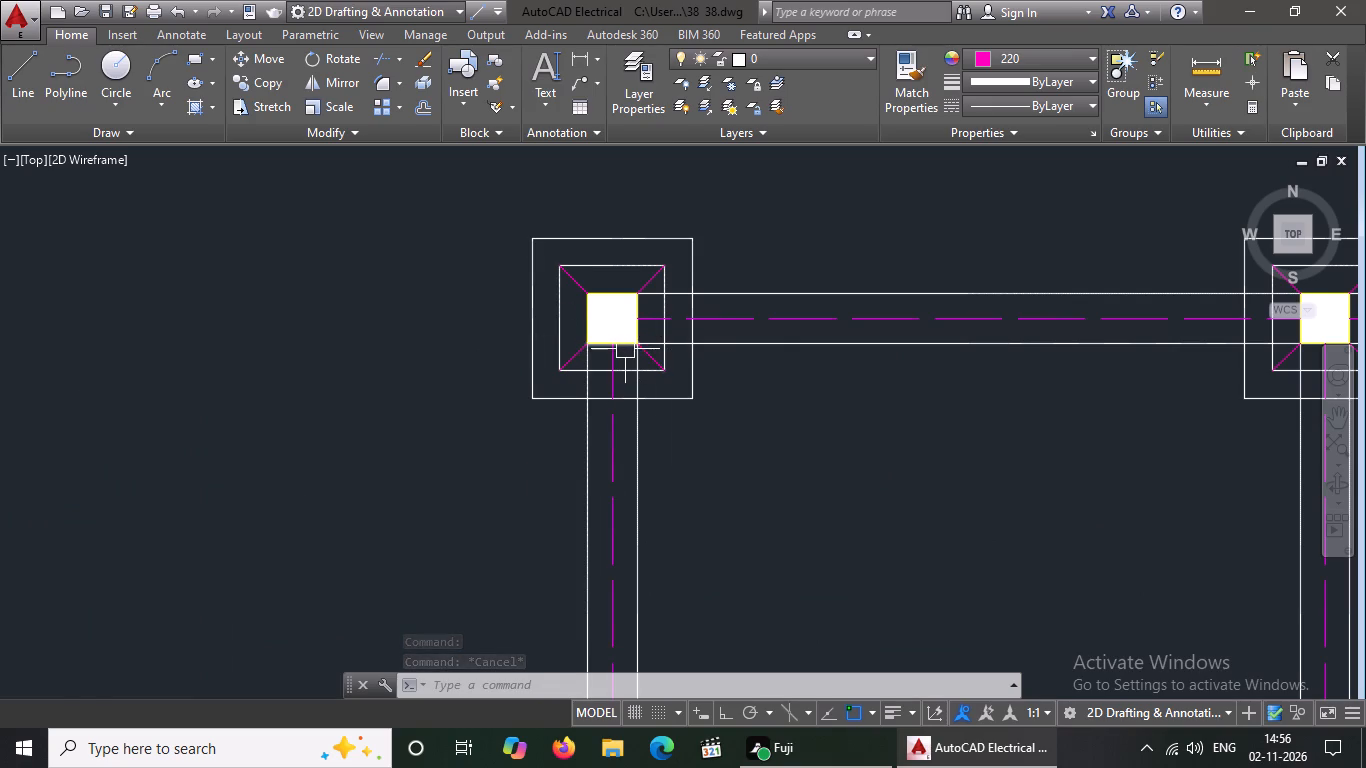
scroll(618, 278, down, 3)
scroll(918, 414, up, 2)
scroll(827, 413, up, 2)
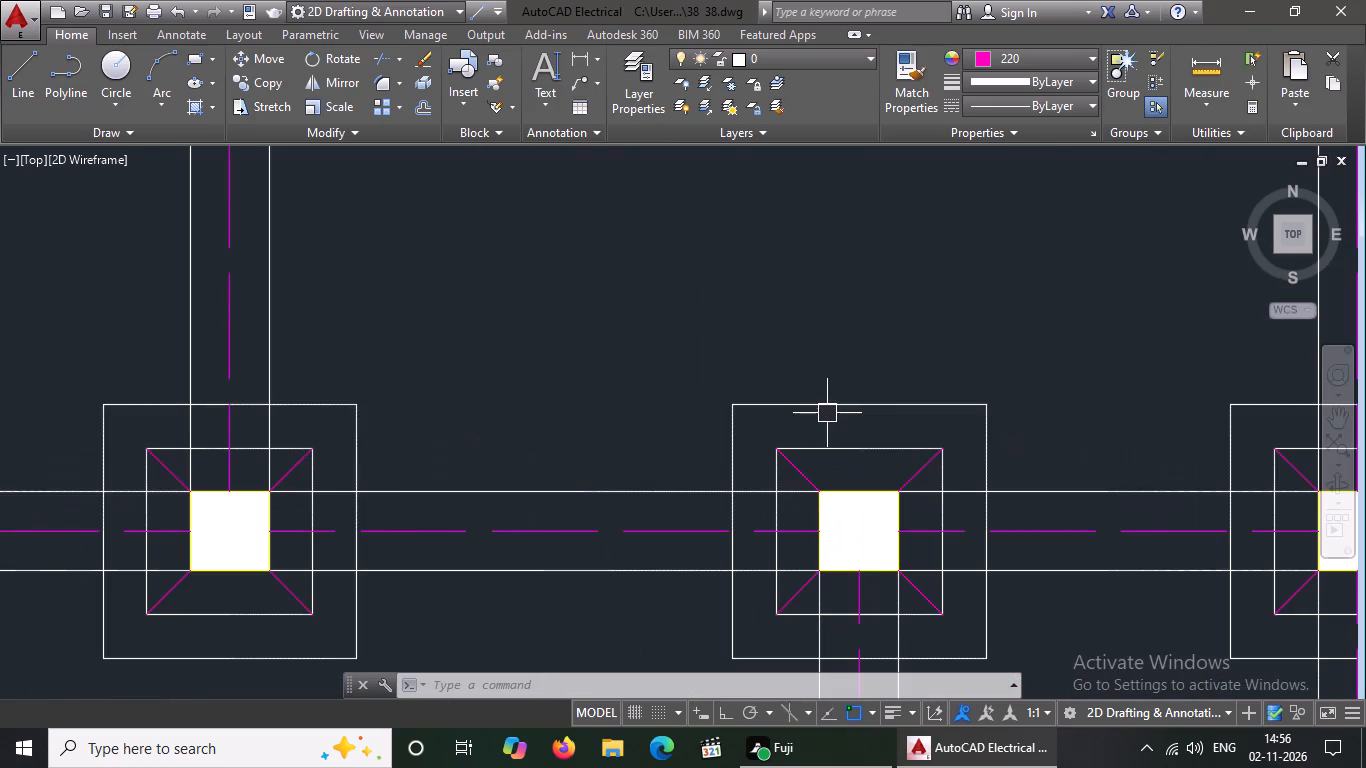
scroll(668, 393, down, 1)
middle_drag(605, 377, 596, 419)
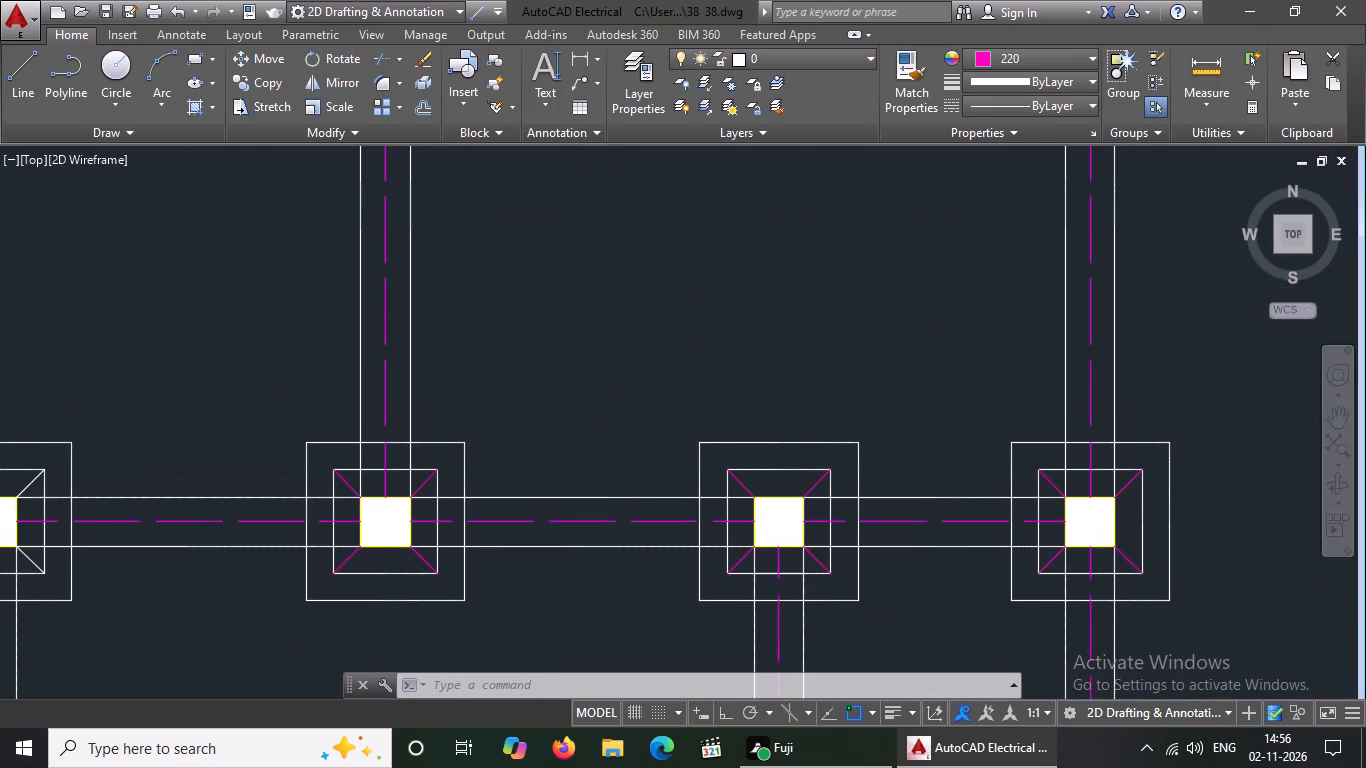
middle_drag(596, 419, 573, 502)
scroll(430, 588, down, 1)
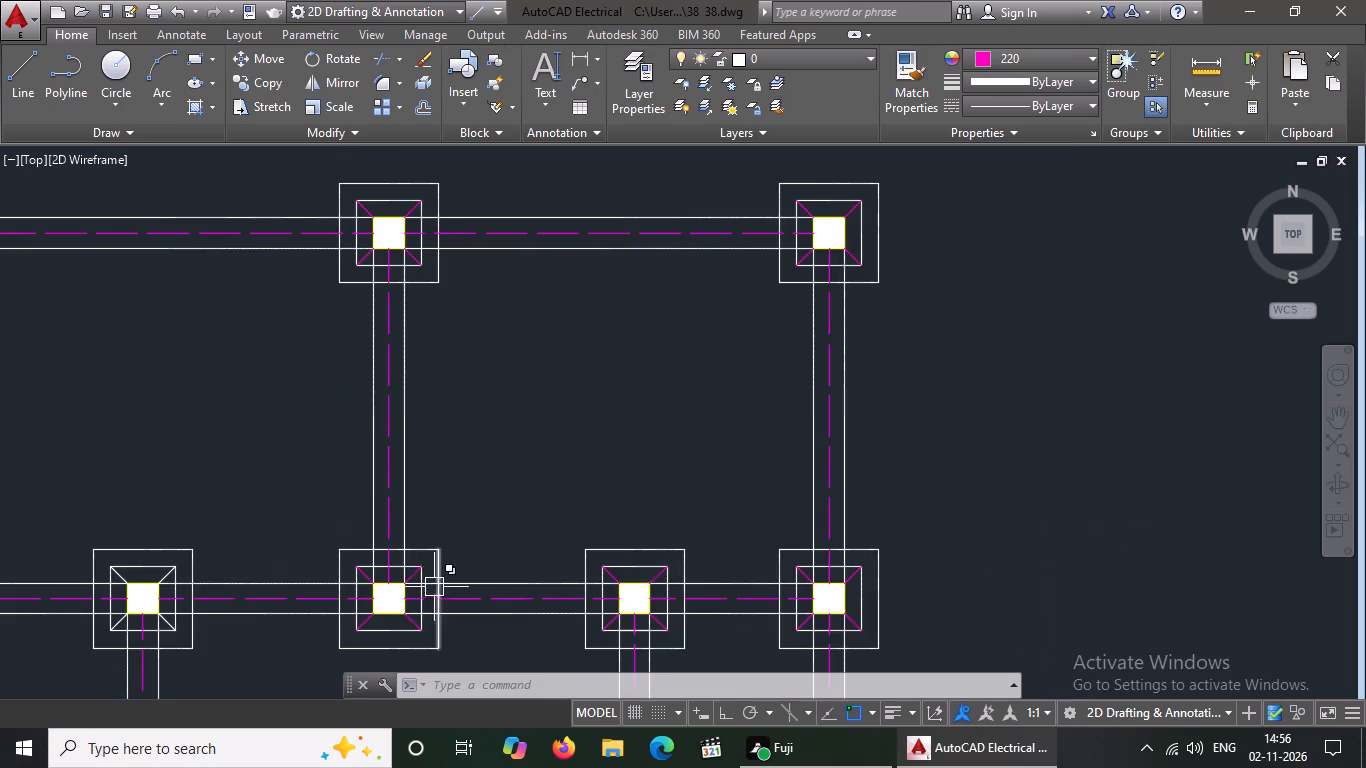
Change the northeast and northwest diagonal lines of the second row's footing second from the west to colour 220.
scroll(154, 614, up, 3)
click(204, 475)
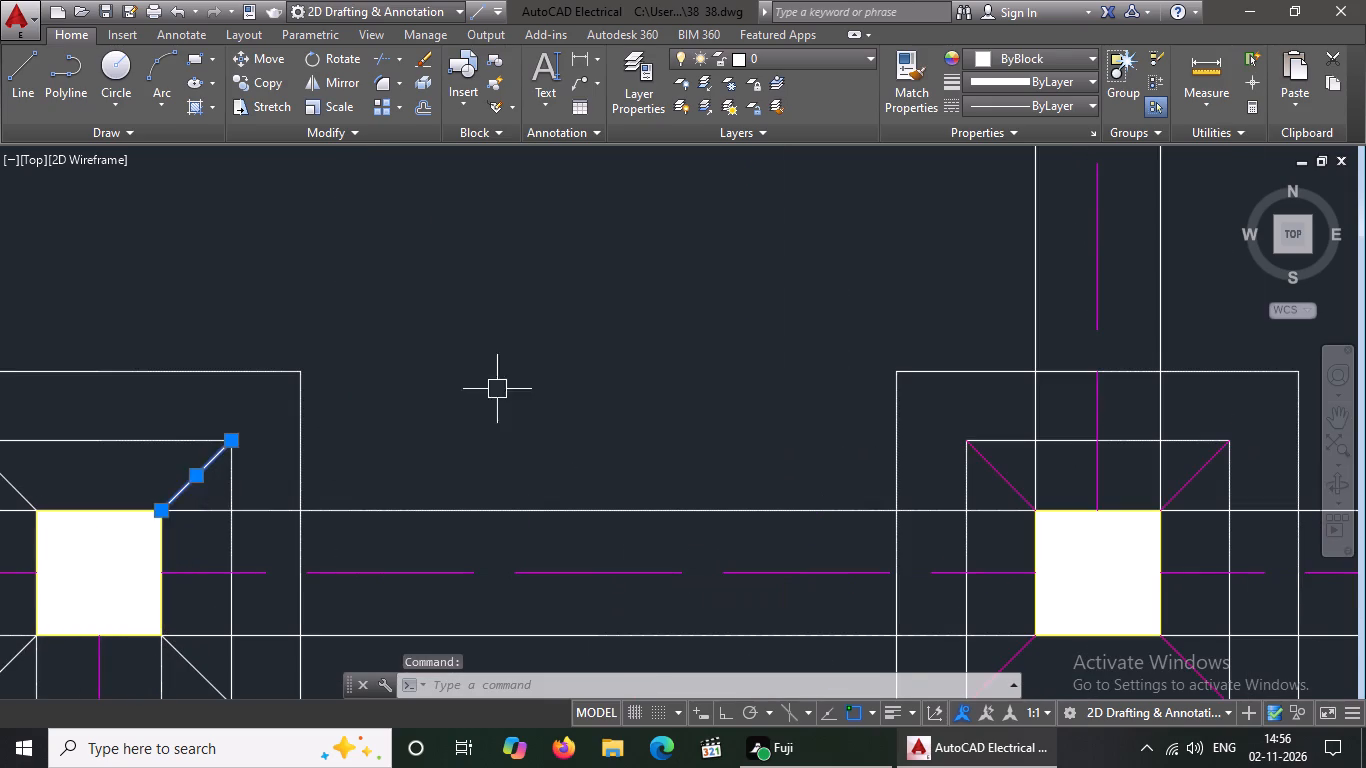
scroll(678, 392, down, 2)
click(1062, 57)
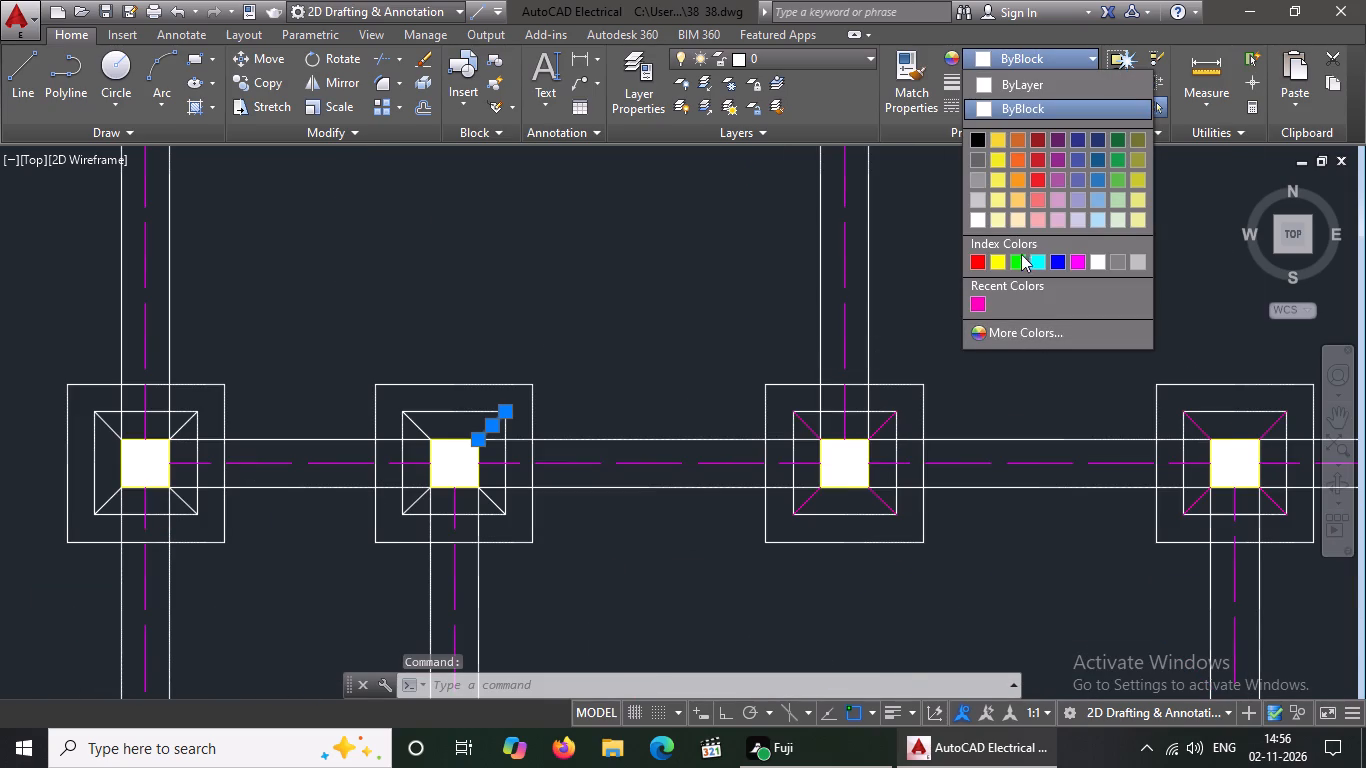
click(973, 302)
key(Escape)
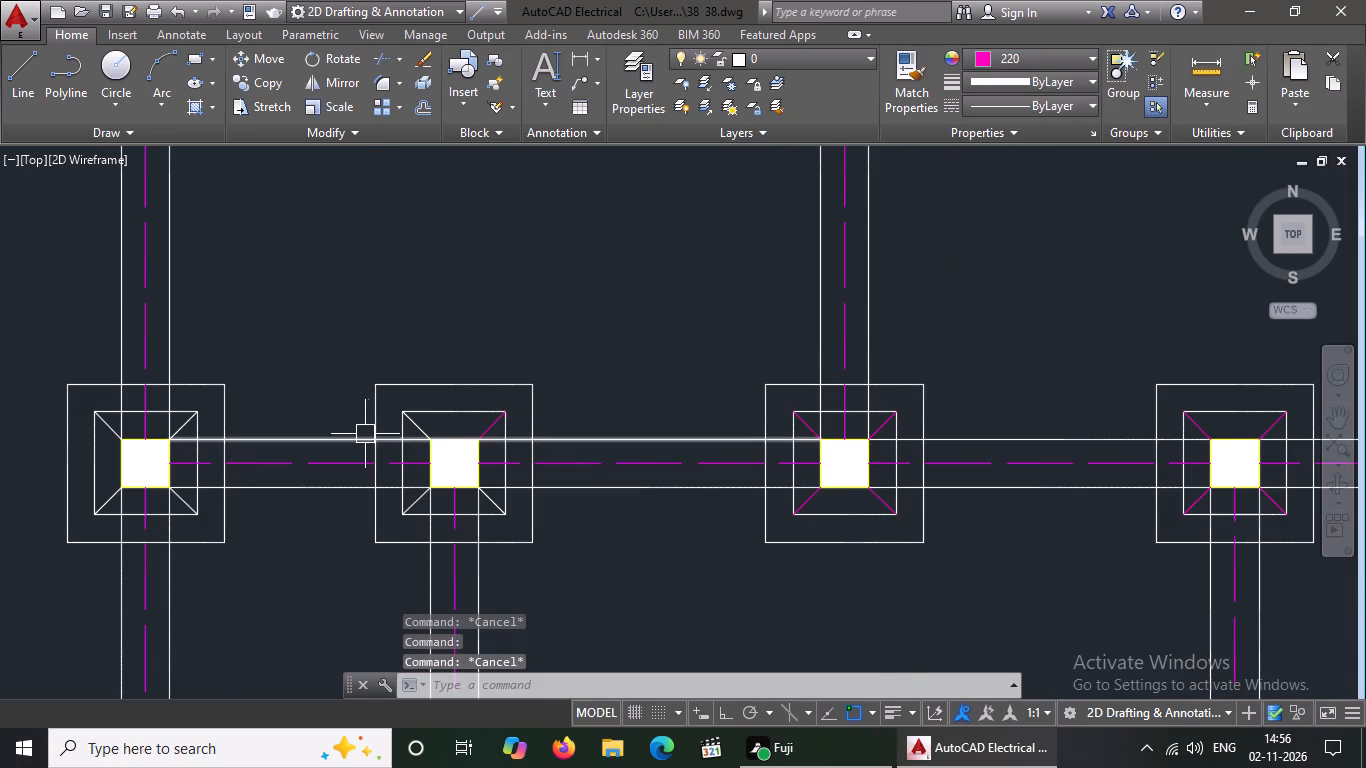
click(432, 430)
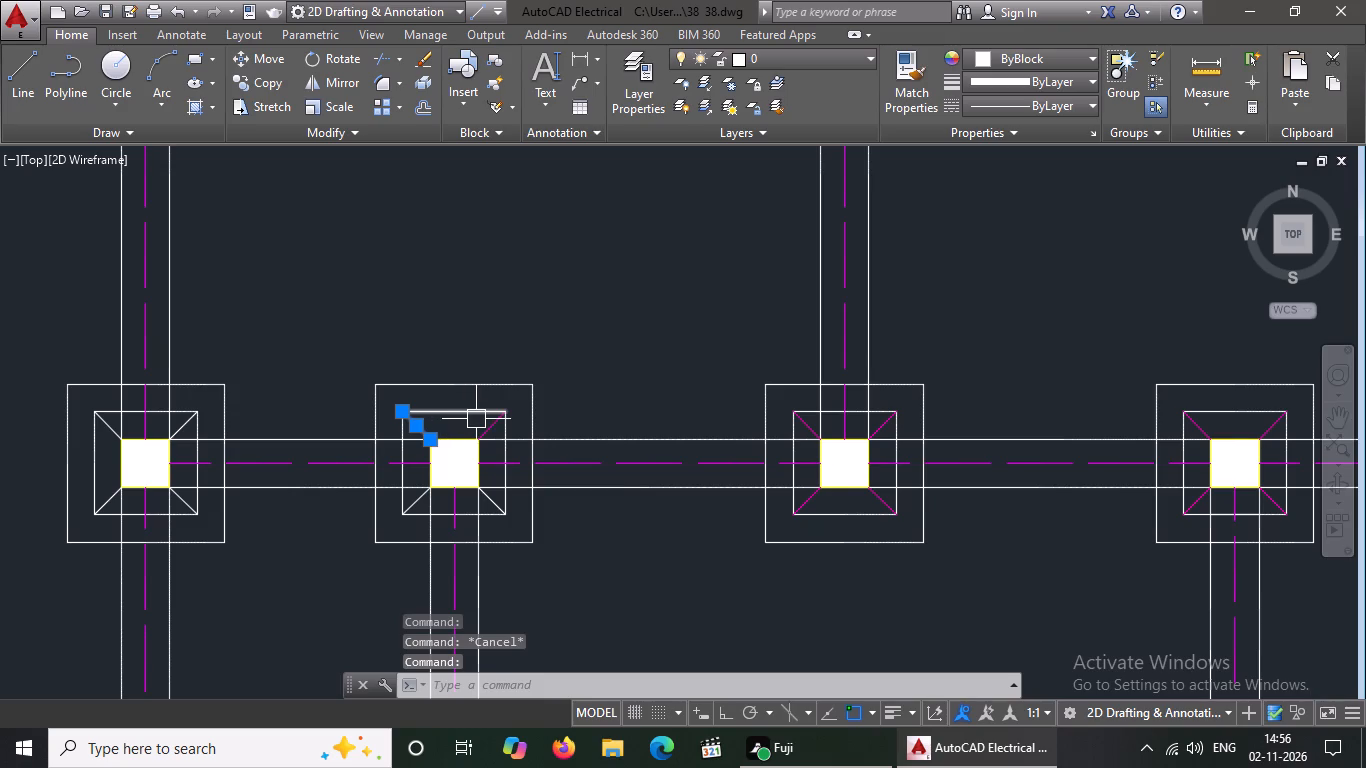
click(1077, 106)
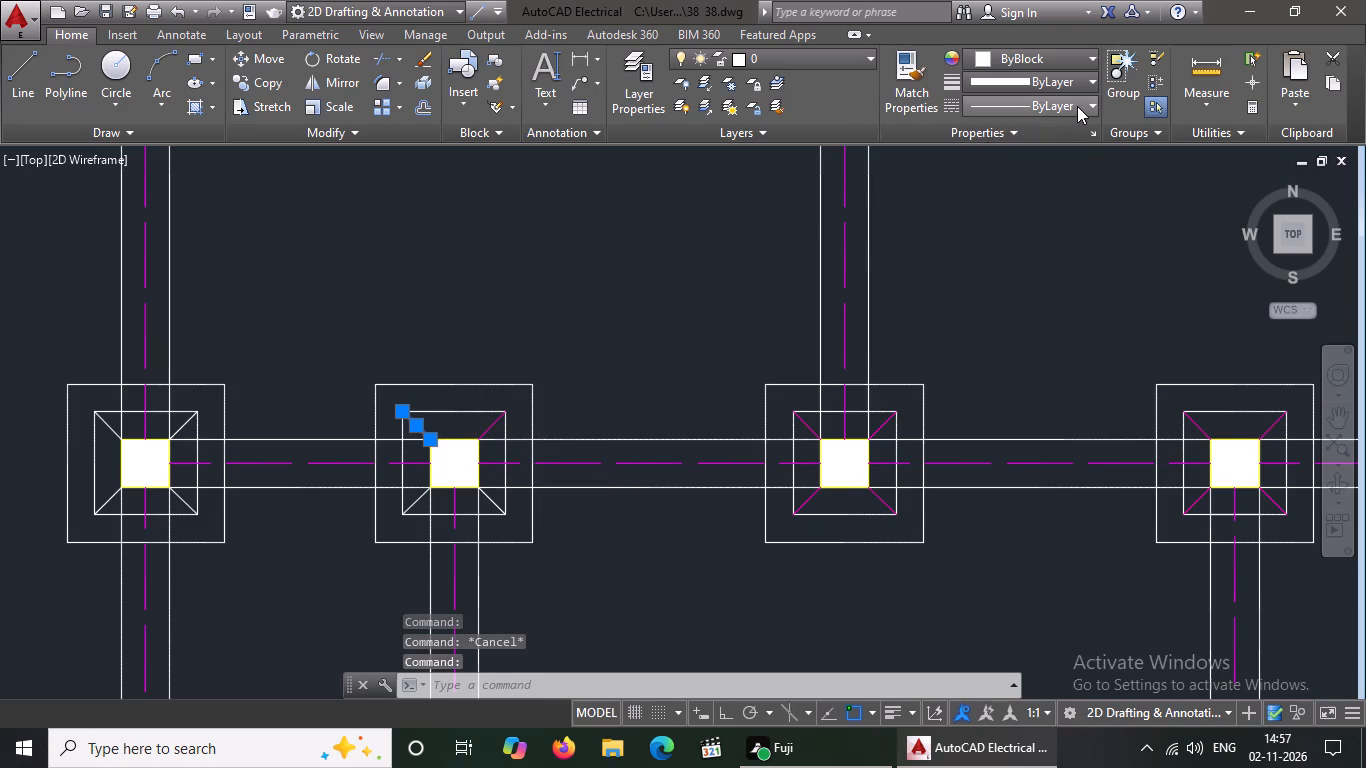
click(897, 249)
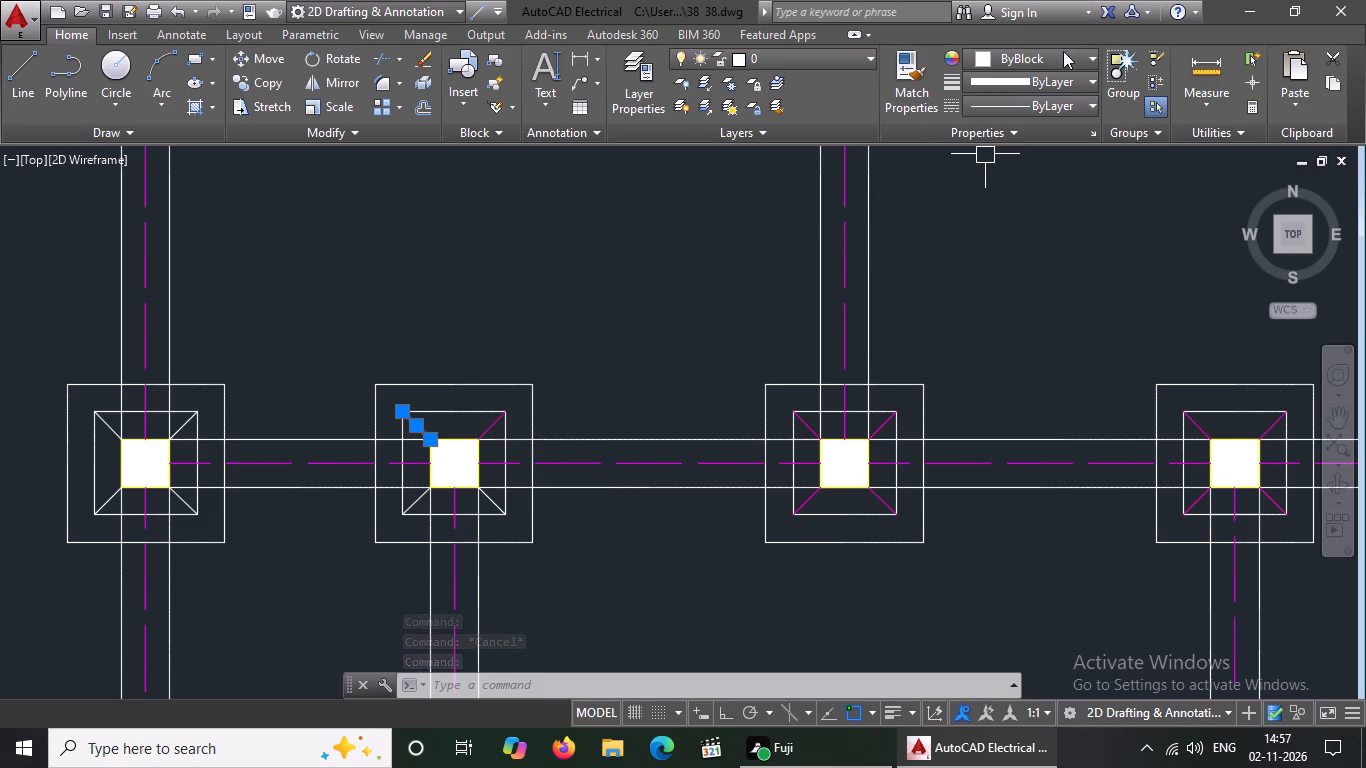
click(1063, 53)
click(974, 302)
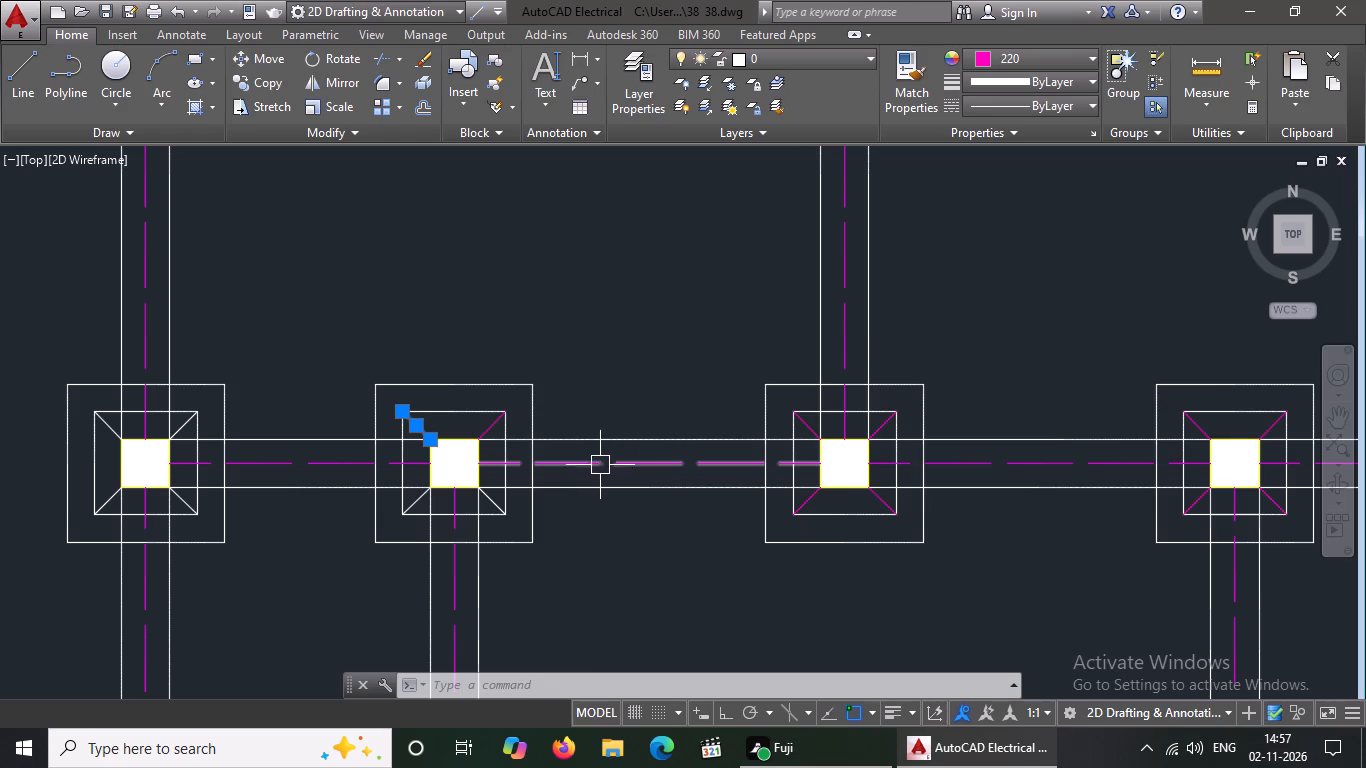
key(Escape)
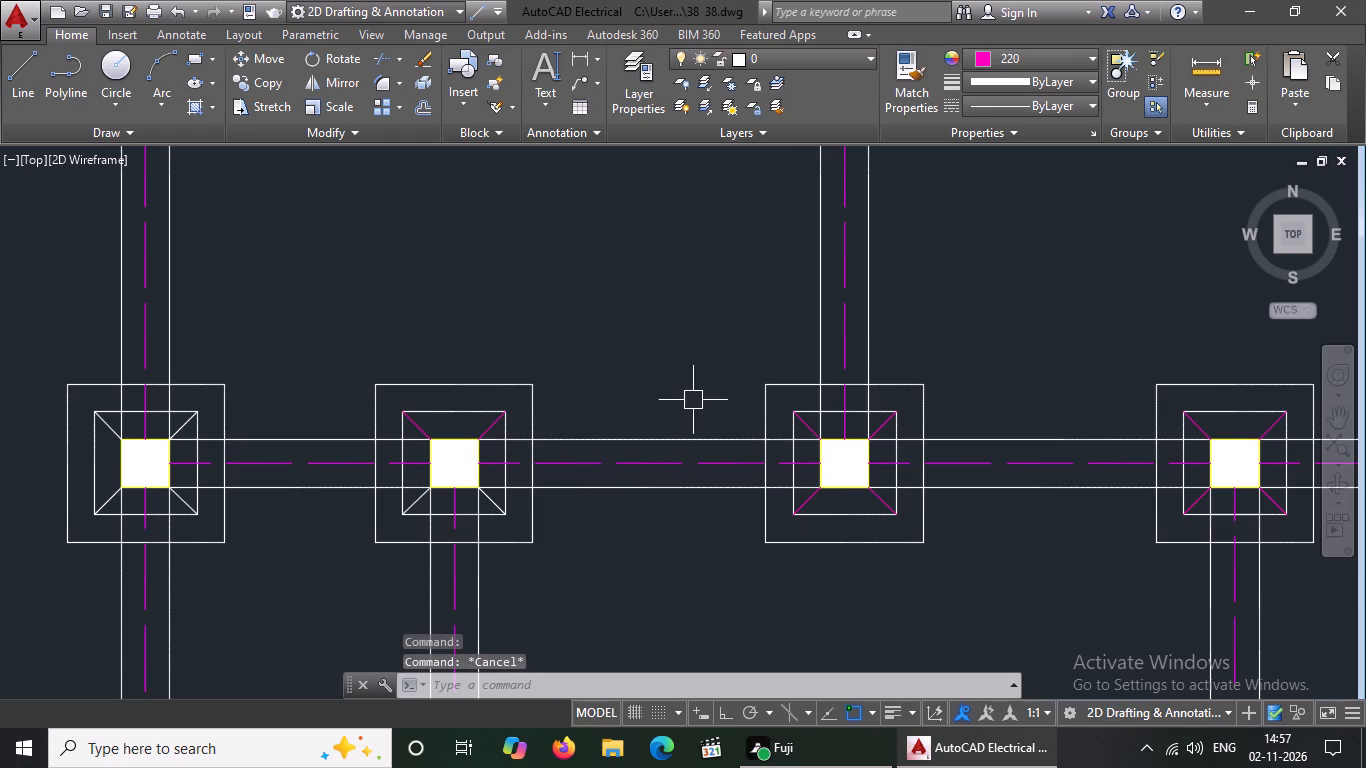
Examine the footings of the two northernmost rows for diagonal lines that still need colour 220.
scroll(721, 400, down, 3)
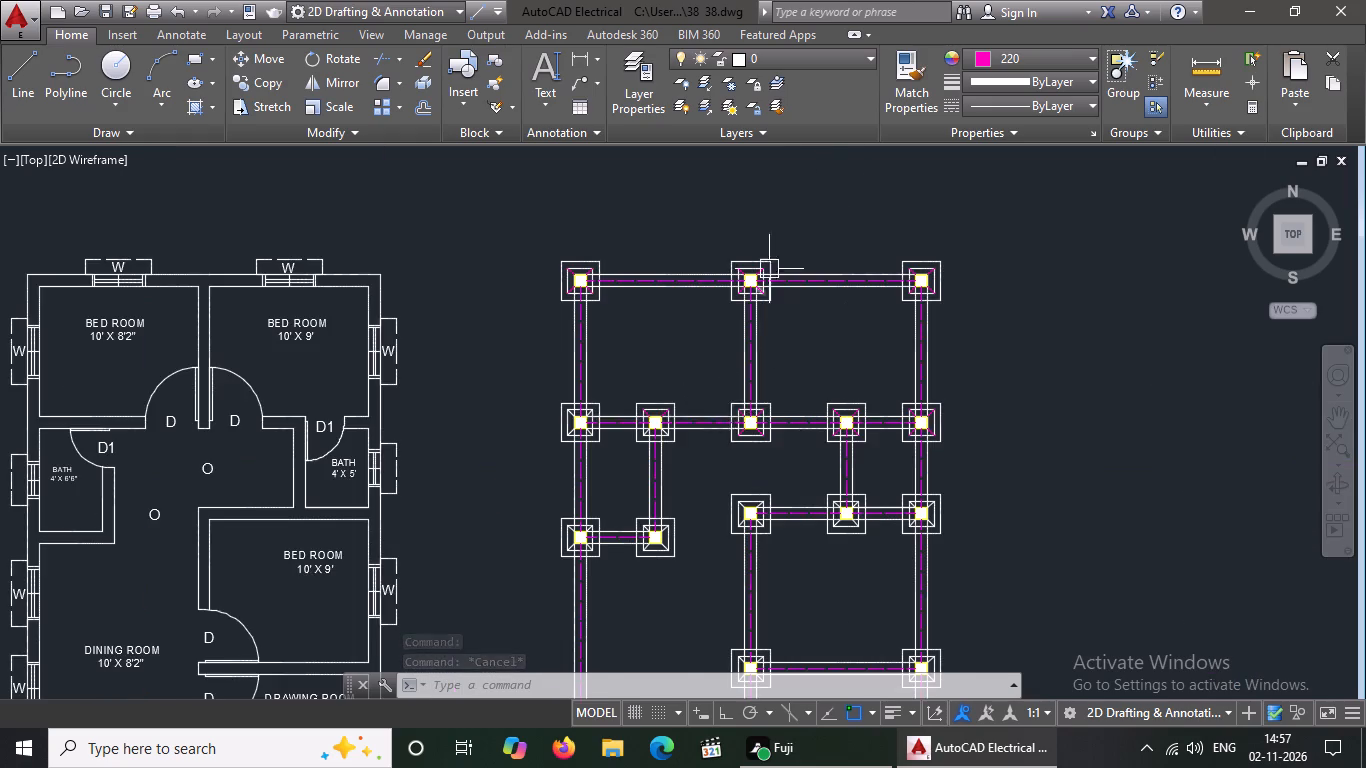
scroll(770, 268, up, 2)
scroll(1143, 335, up, 3)
scroll(1143, 335, down, 3)
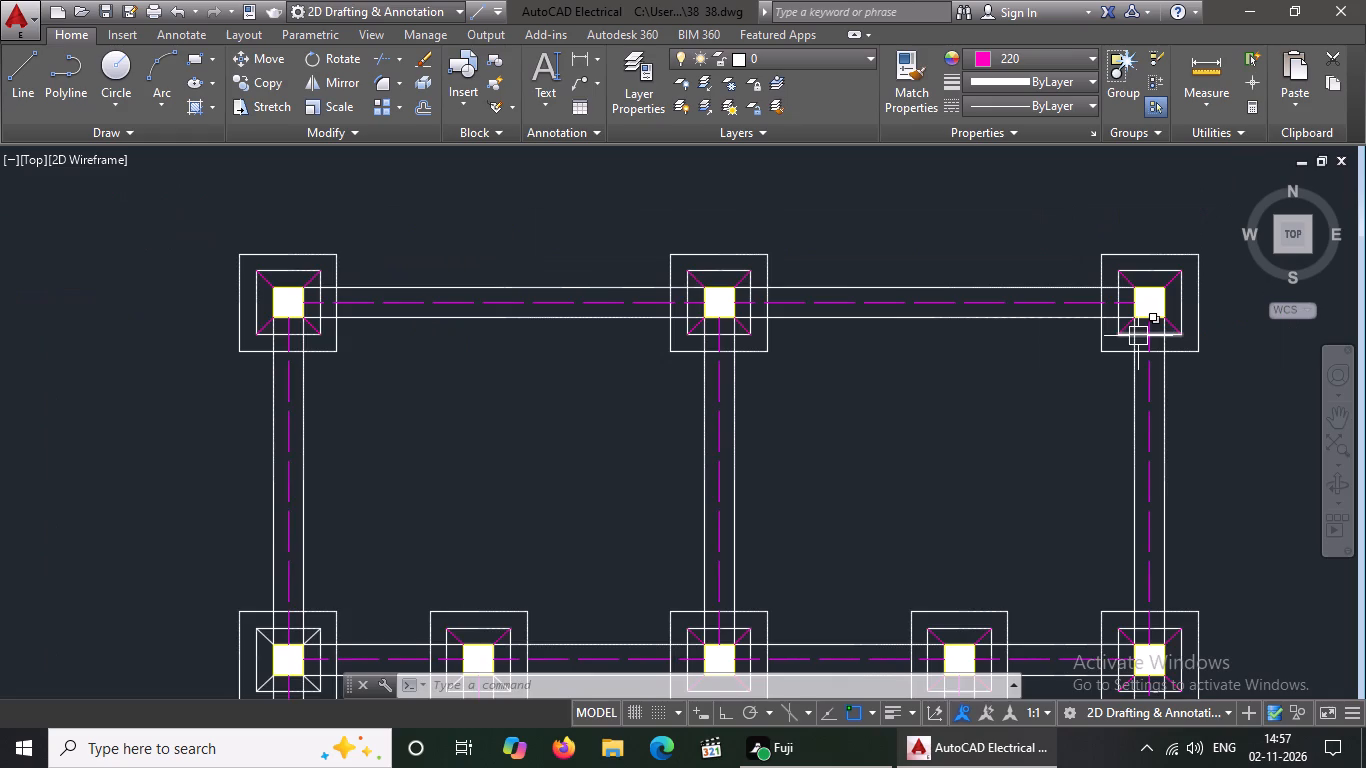
scroll(1137, 342, down, 1)
scroll(1202, 604, up, 3)
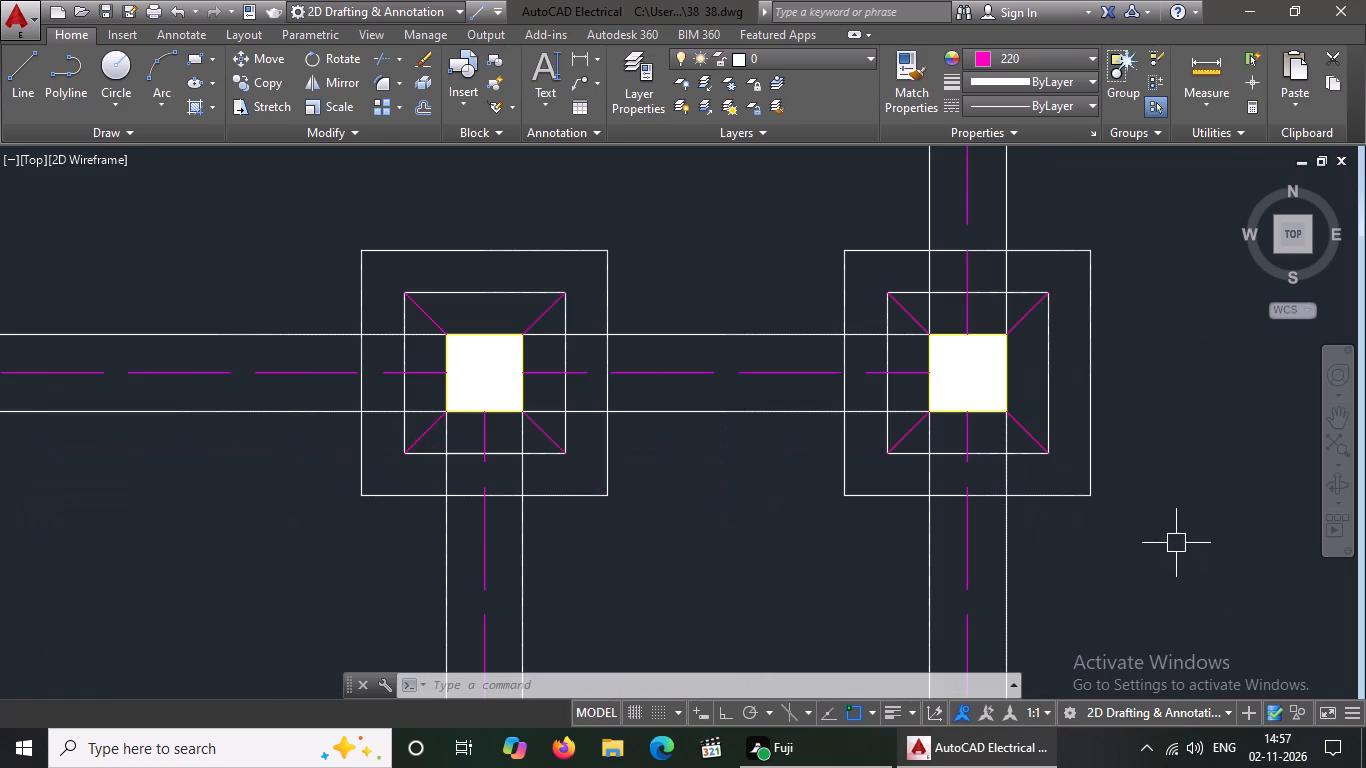
scroll(1176, 543, down, 2)
Change the southwest and southeast diagonal lines of the second row's footing second from the west to colour 220.
scroll(353, 487, up, 2)
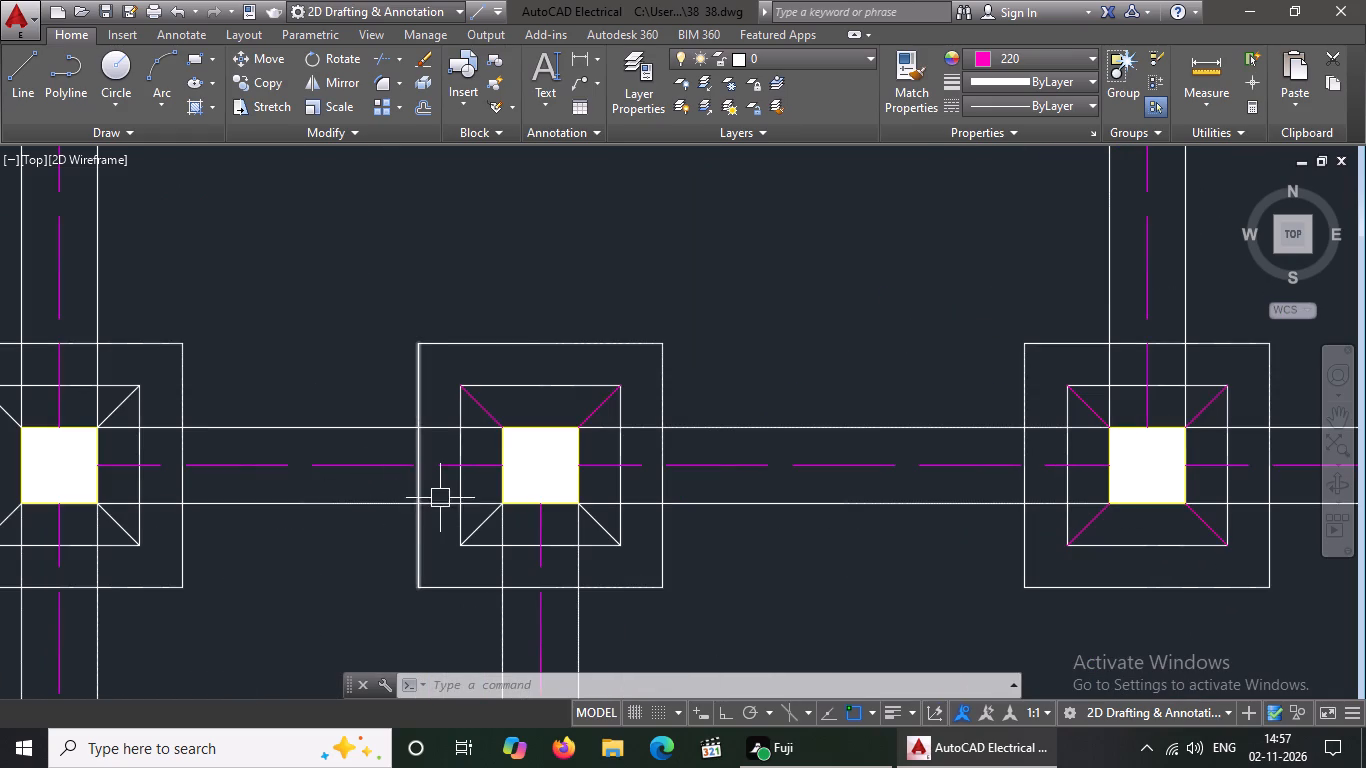
click(477, 527)
click(1051, 60)
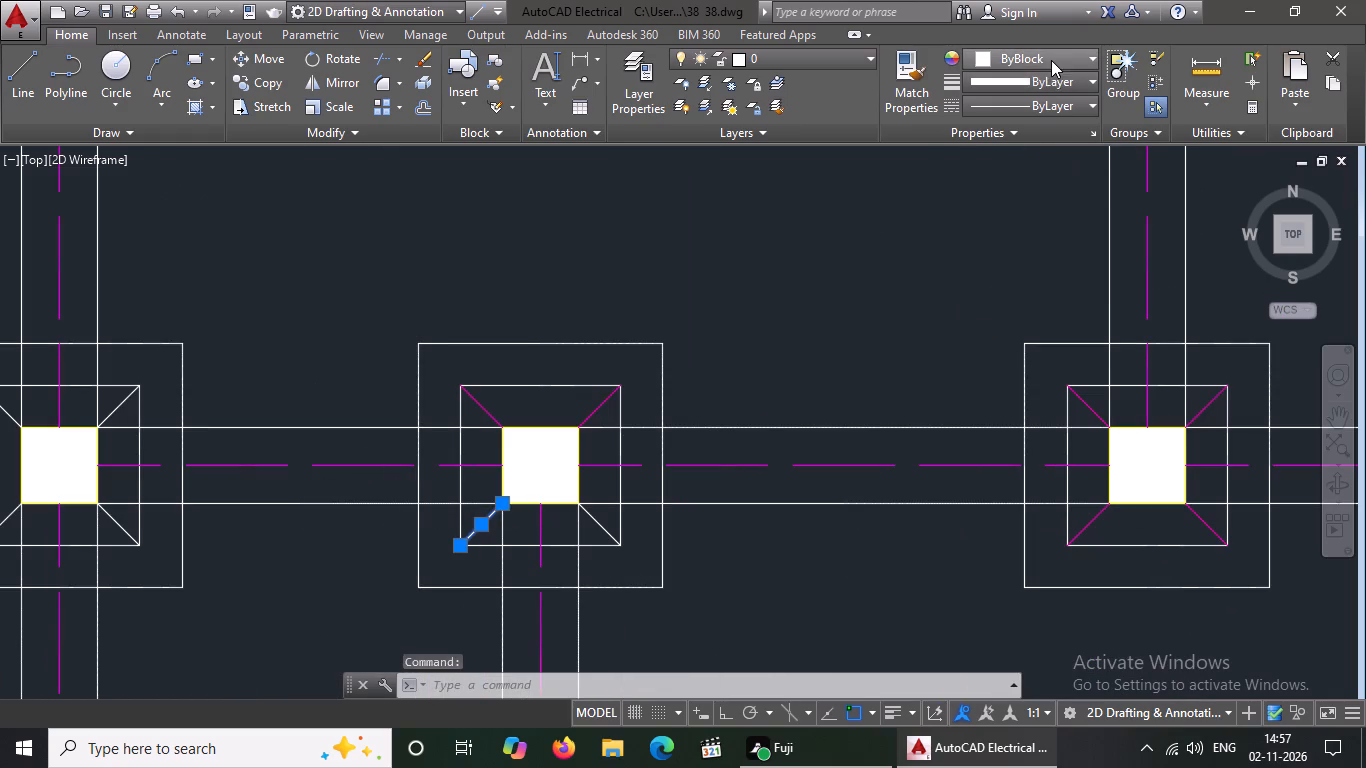
click(976, 305)
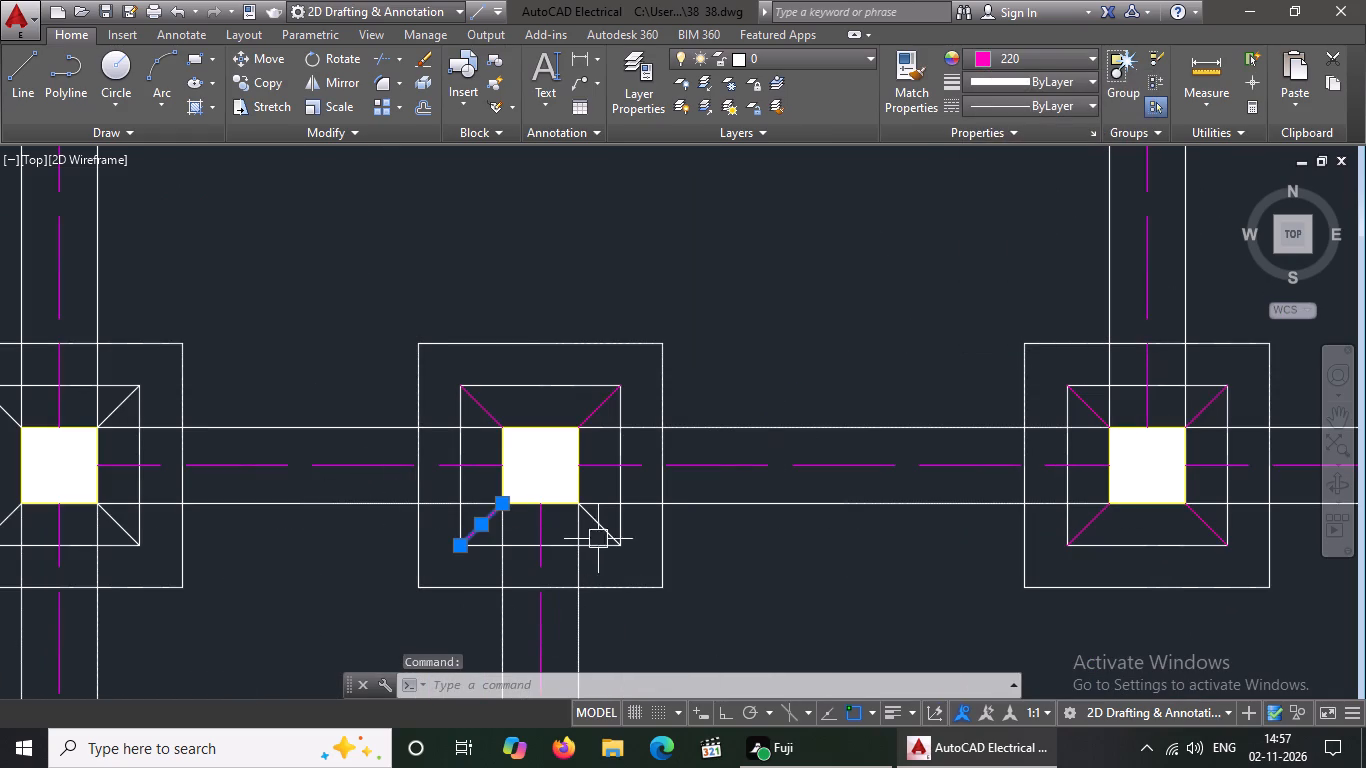
click(604, 534)
click(1065, 56)
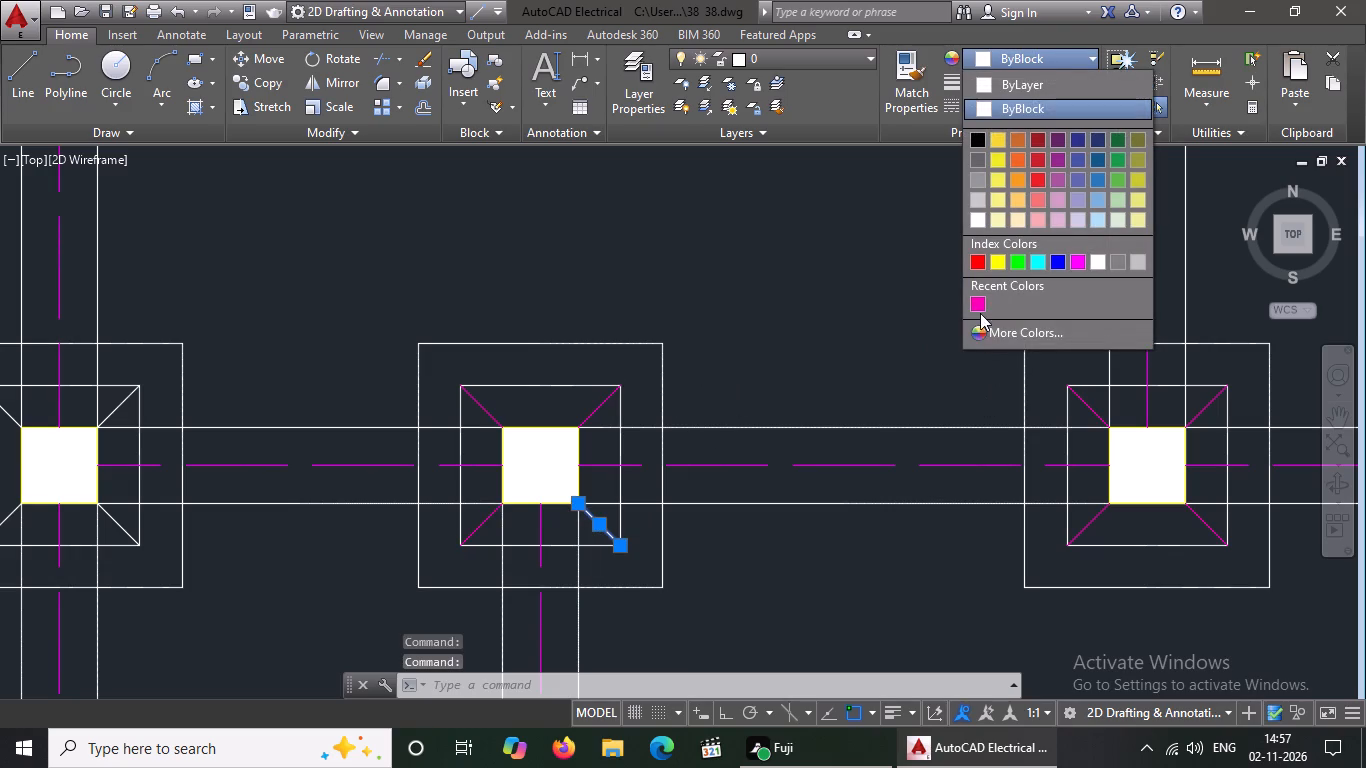
click(982, 306)
scroll(744, 387, down, 2)
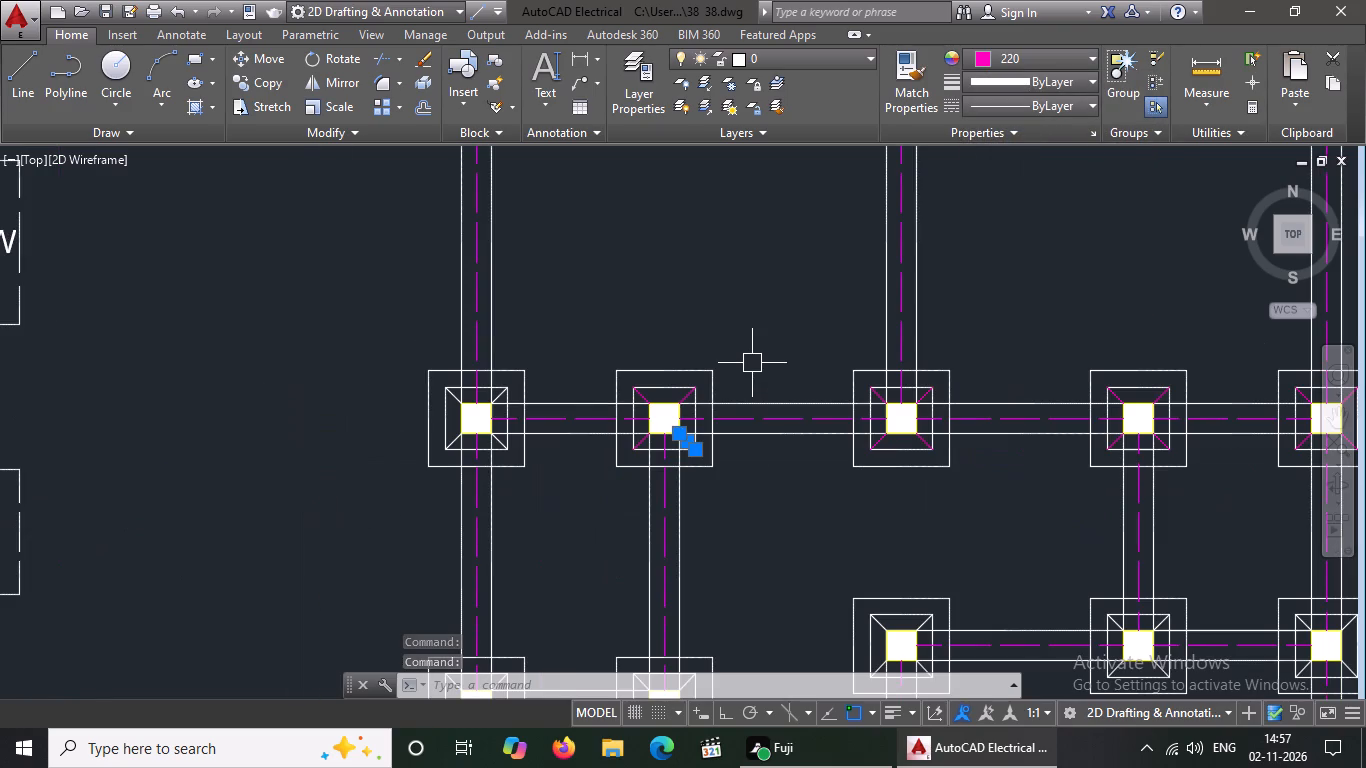
key(Escape)
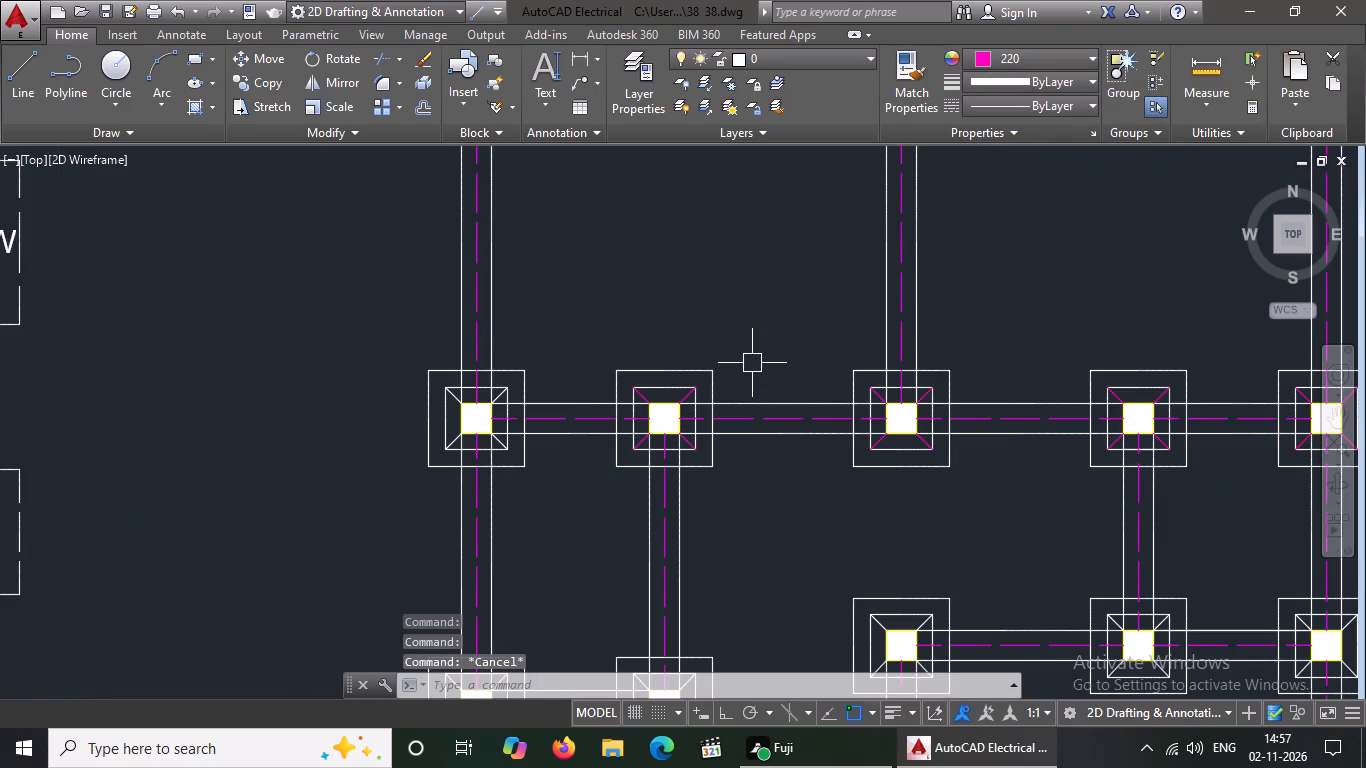
Change the northwest and northeast diagonal lines of the second row's westernmost footing to colour 220.
scroll(512, 402, up, 3)
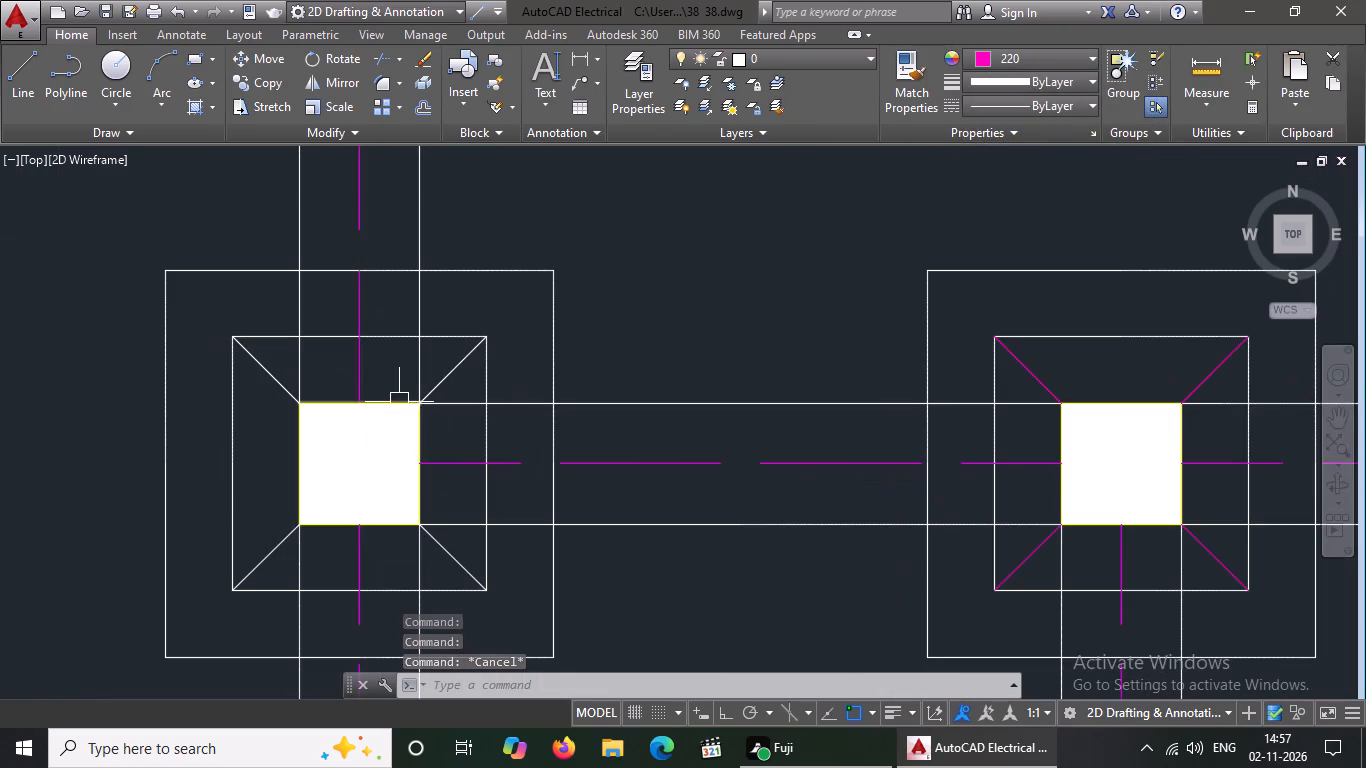
click(271, 379)
click(1015, 54)
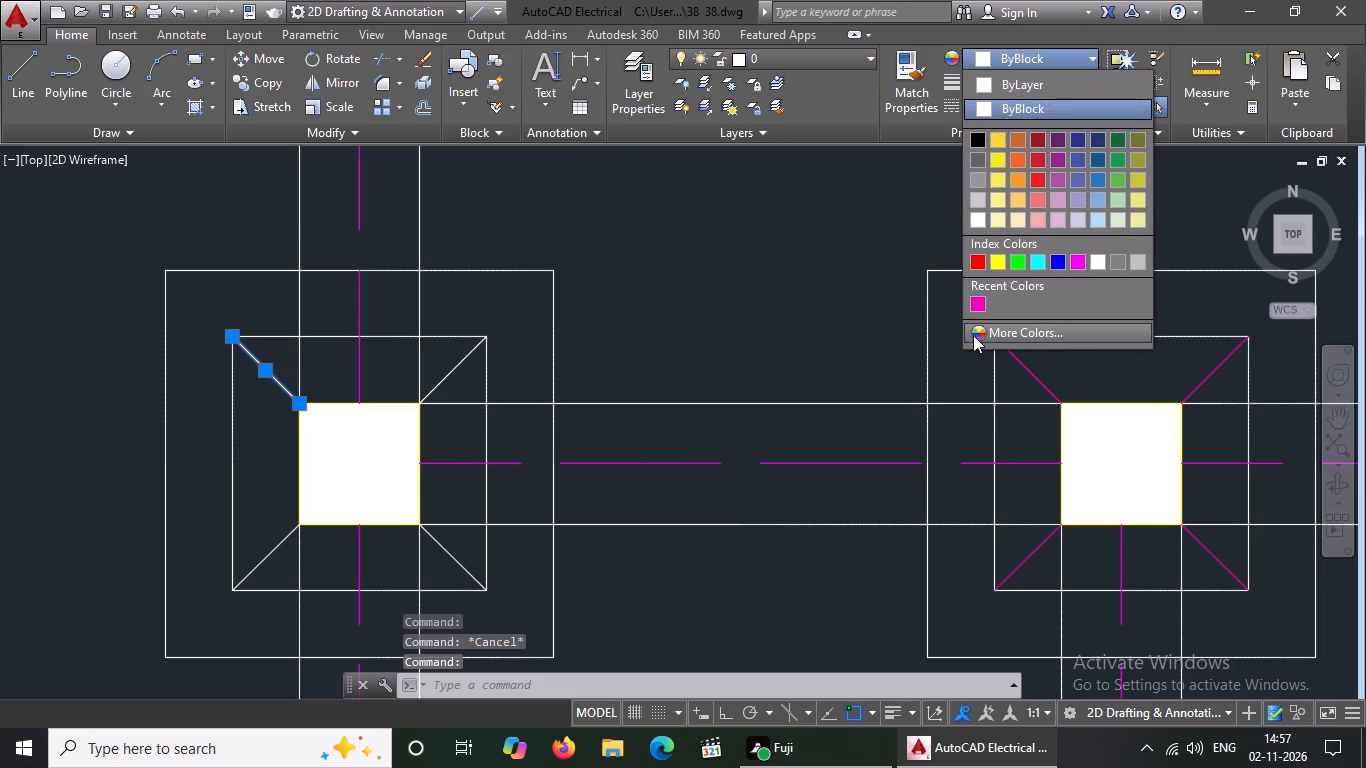
click(978, 304)
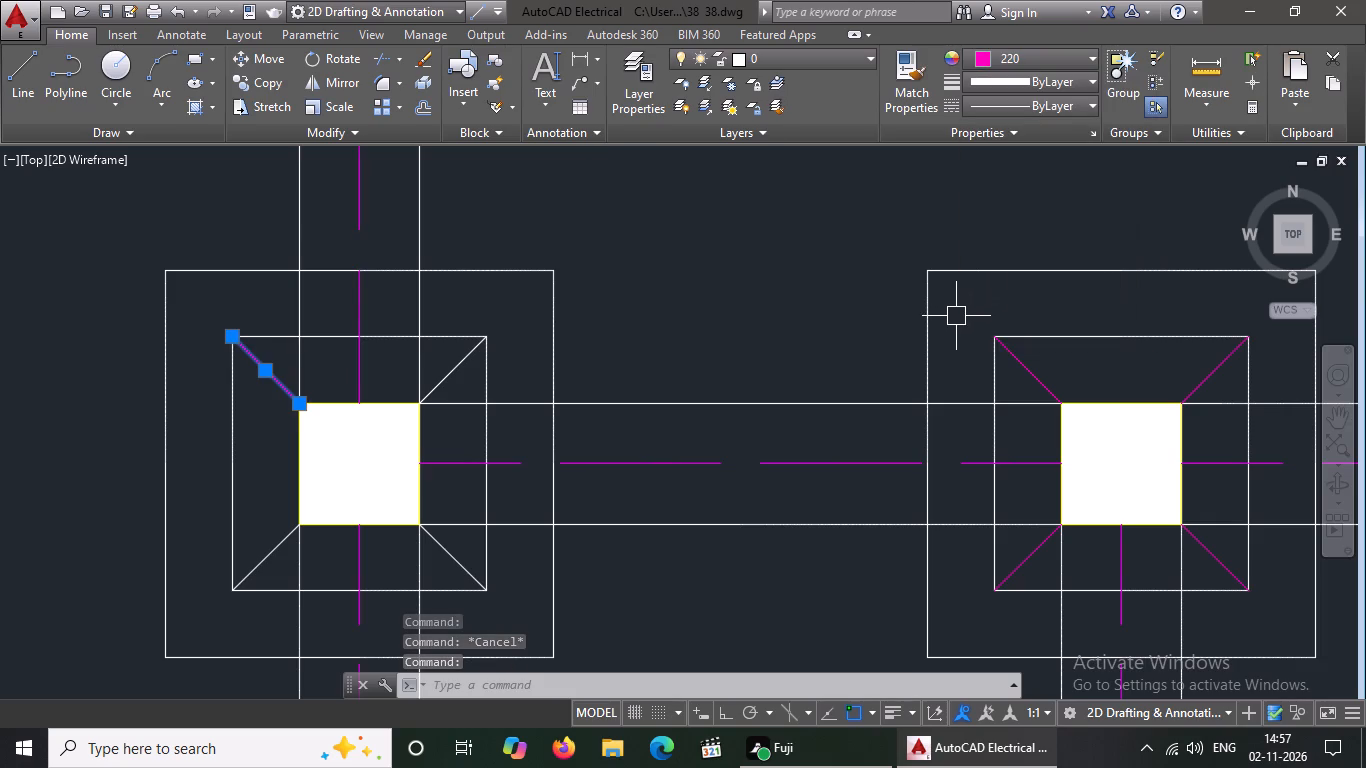
key(Escape)
click(460, 363)
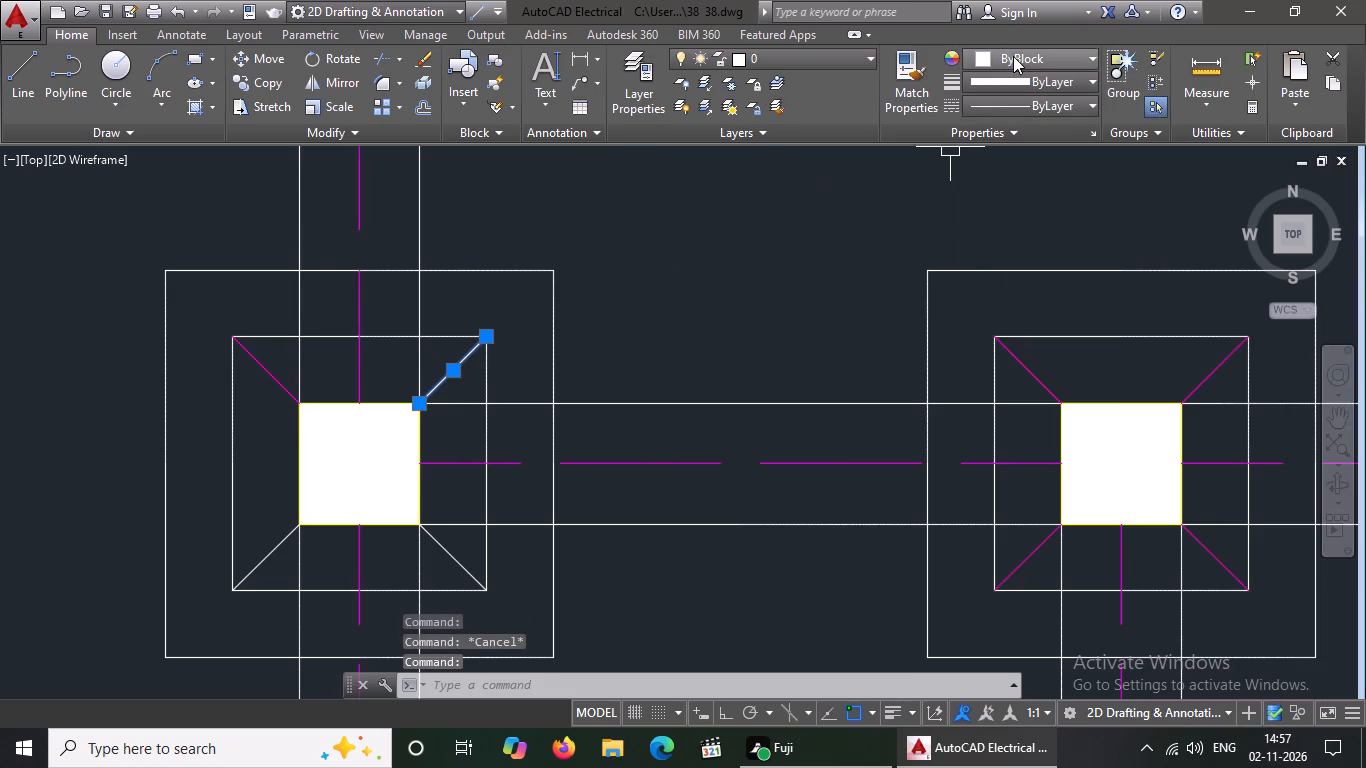
click(1013, 56)
click(984, 301)
key(Escape)
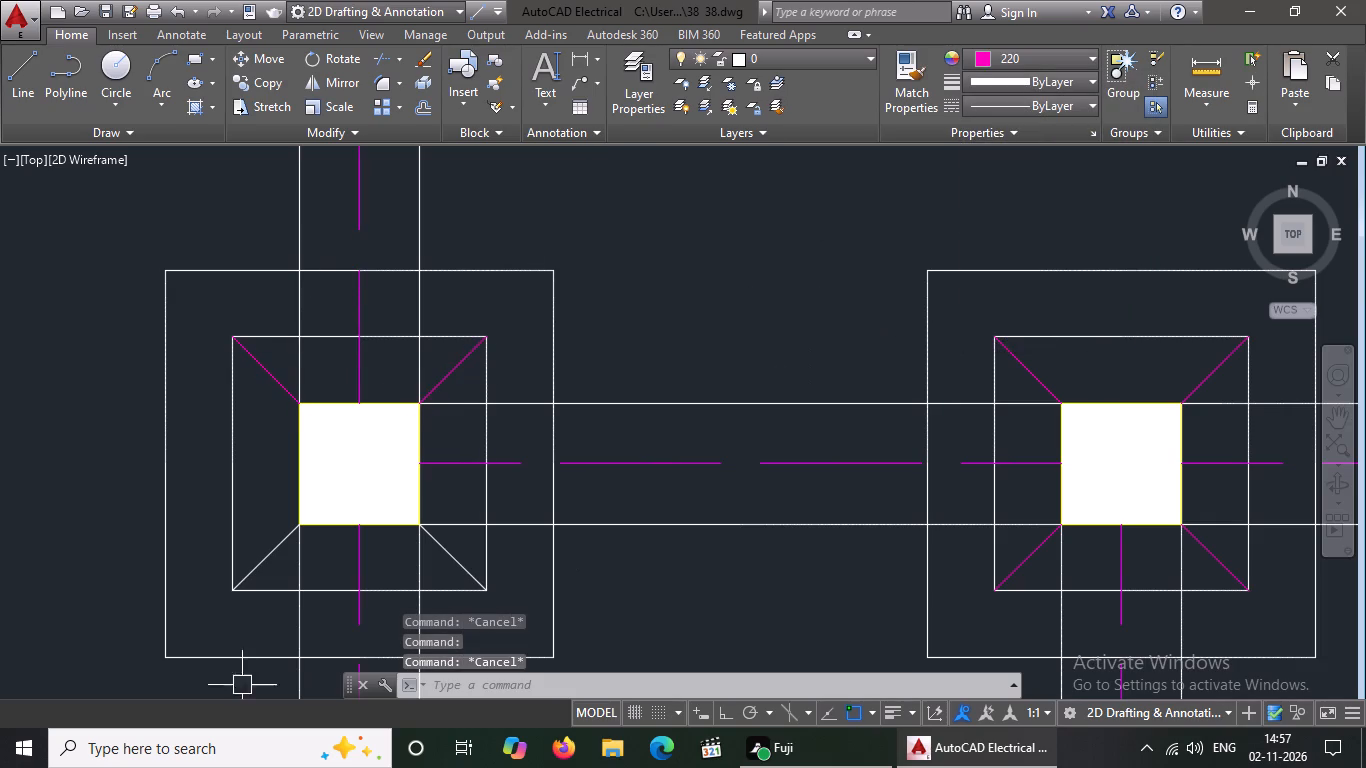
Change the southwest and southeast diagonal lines of the second row's westernmost footing to colour 220.
click(259, 561)
click(1014, 52)
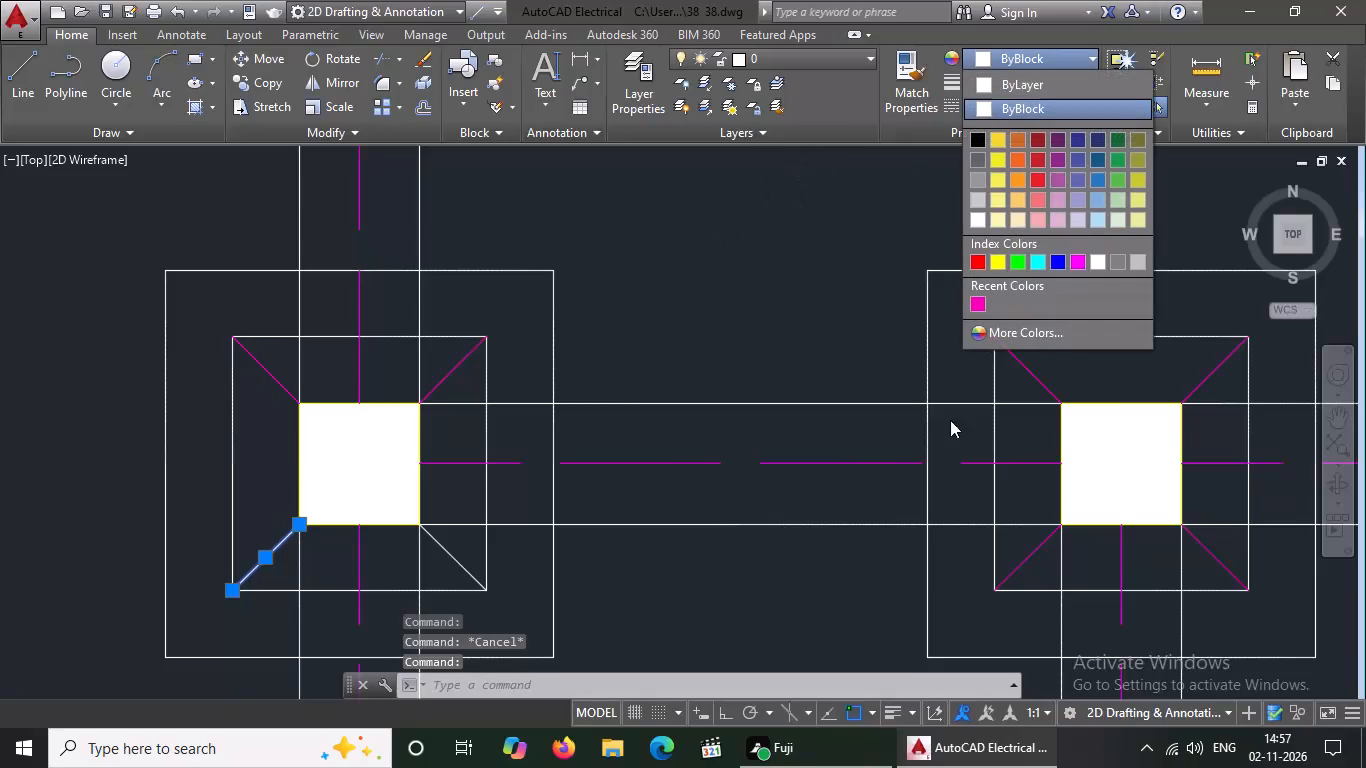
click(981, 305)
key(Escape)
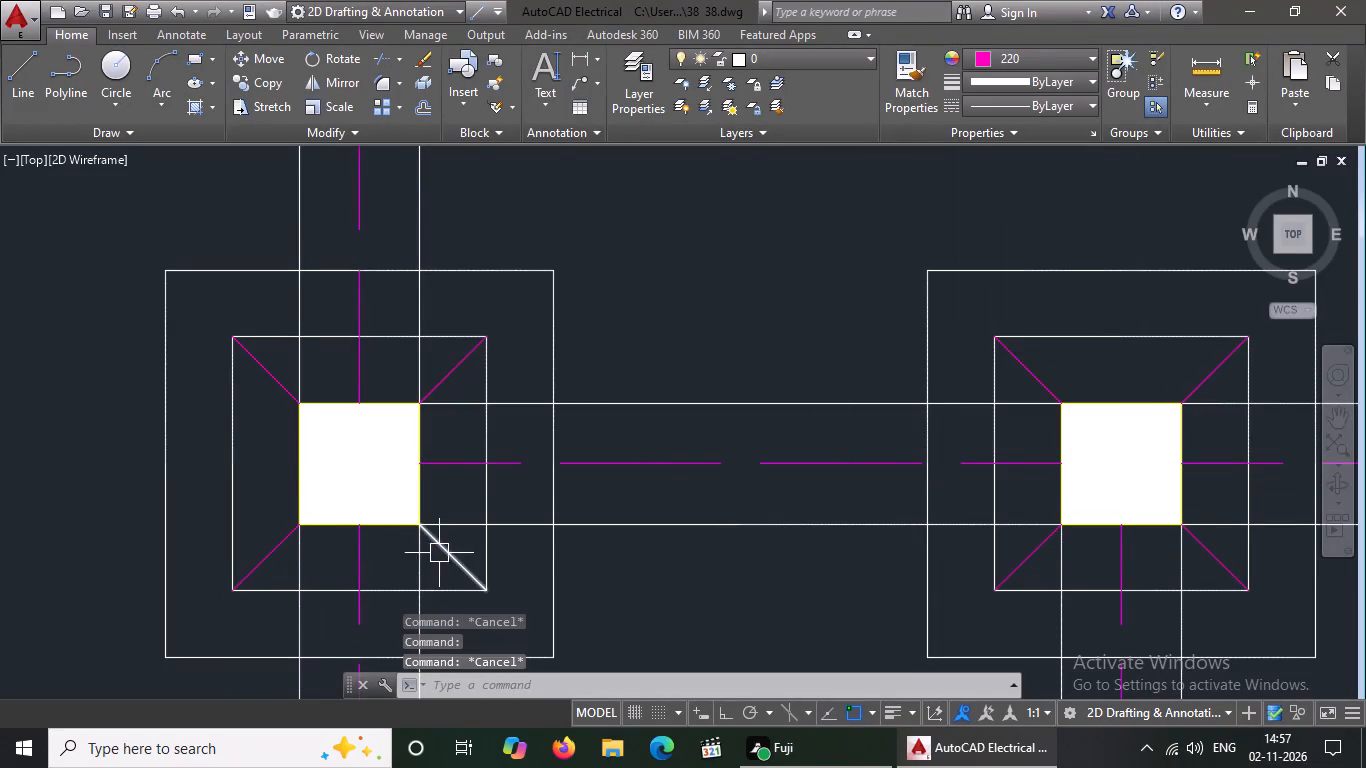
click(440, 552)
click(1029, 58)
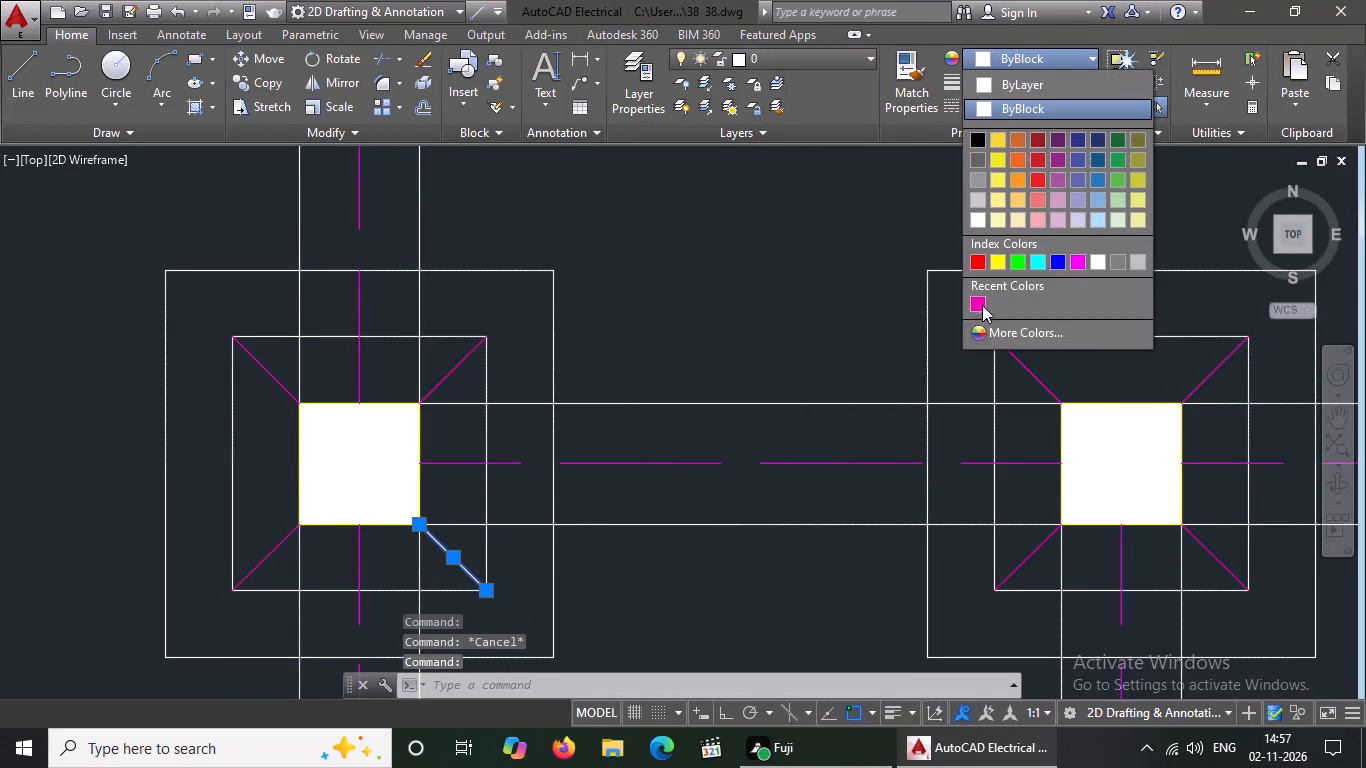
click(991, 302)
click(972, 305)
click(982, 307)
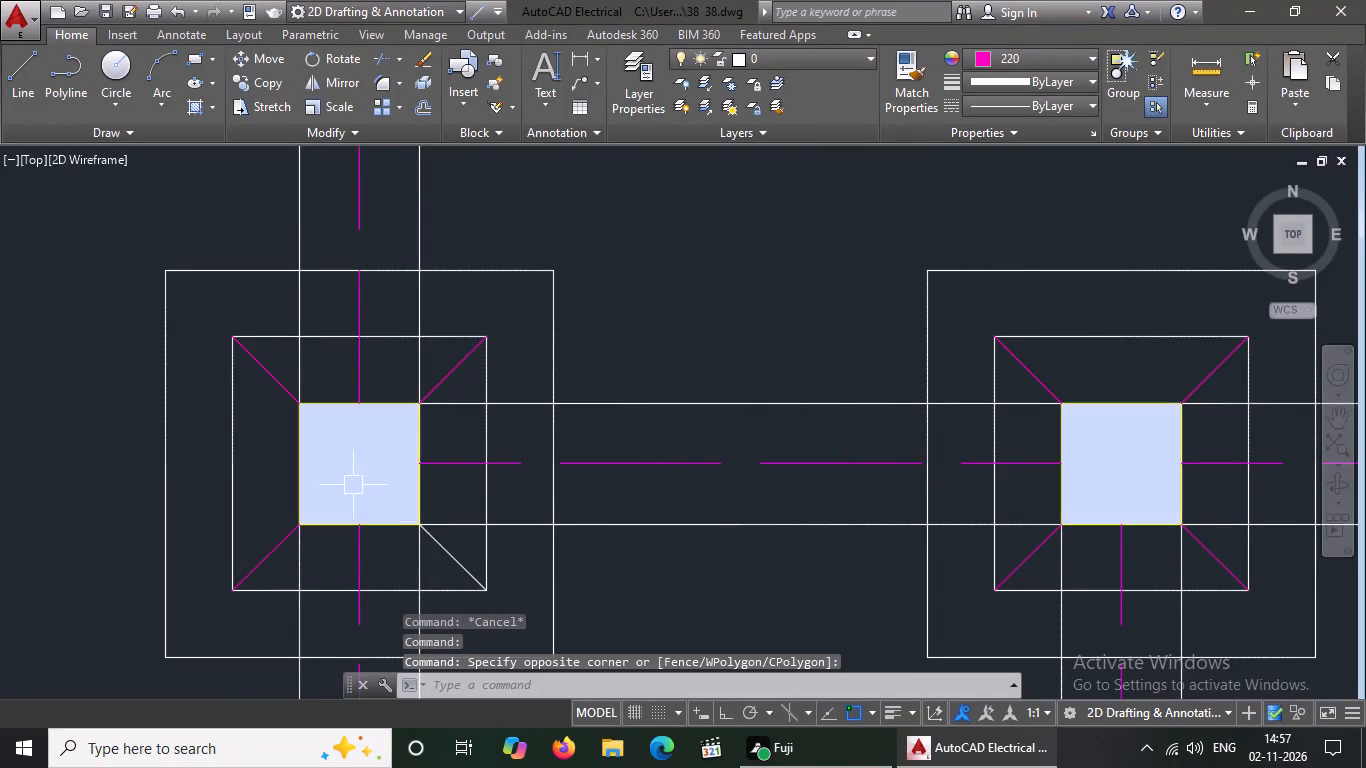
click(454, 564)
click(1033, 53)
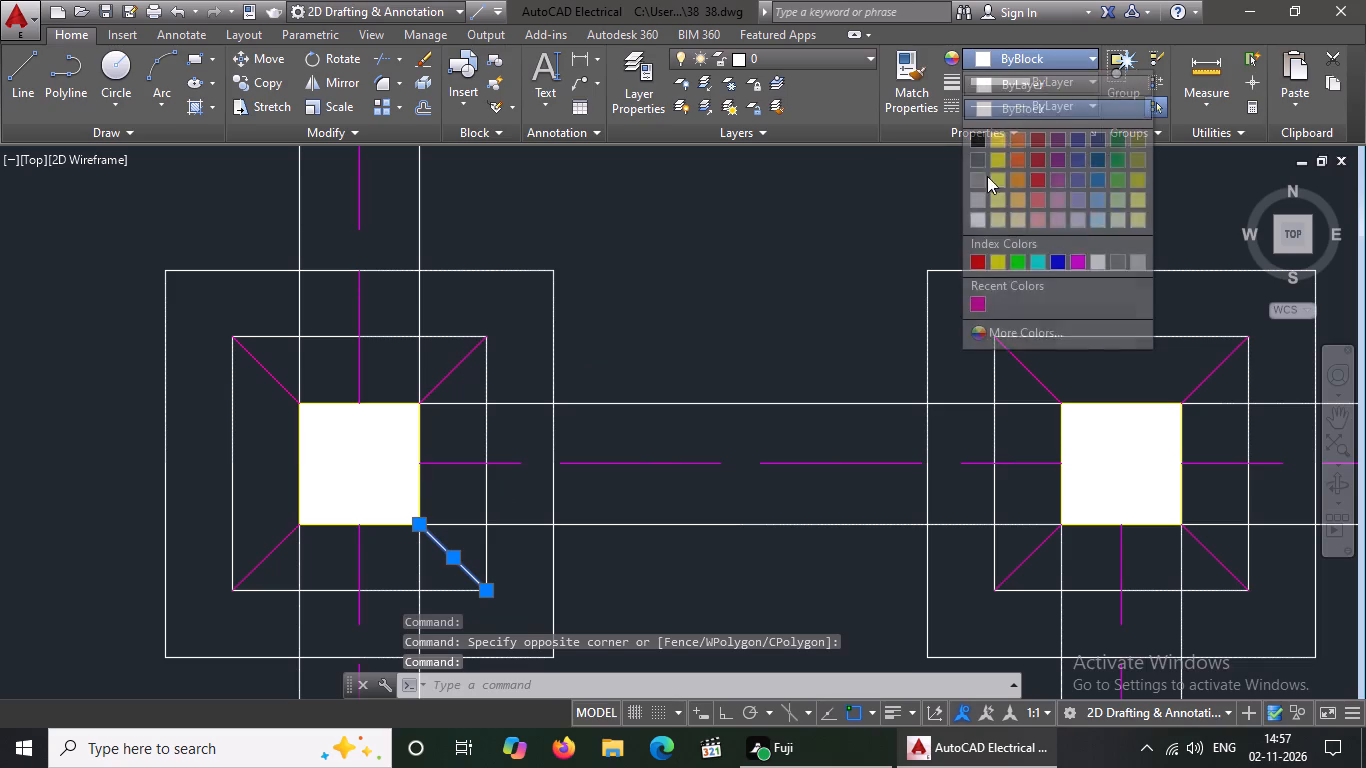
click(970, 297)
key(Escape)
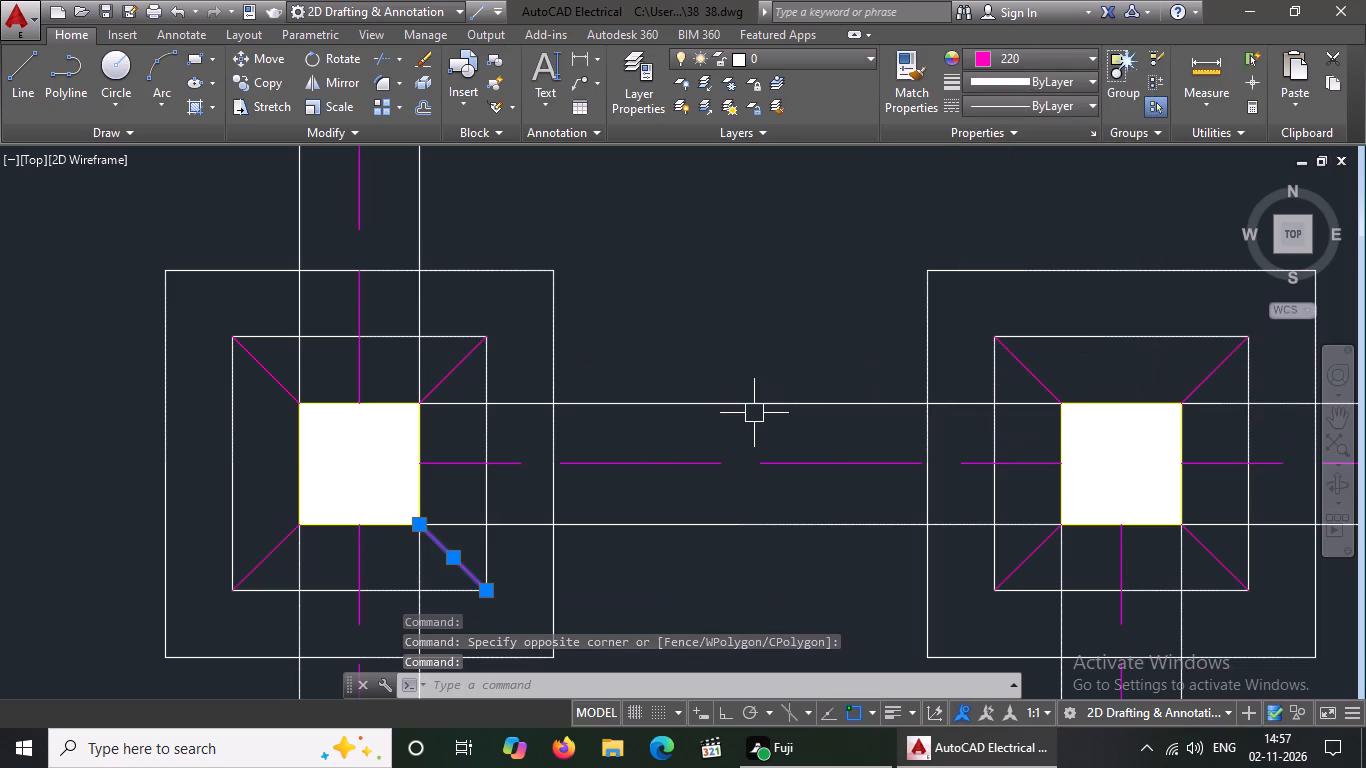
Change the northeast and northwest diagonal lines of the third row's easternmost footing to colour 220.
scroll(602, 358, down, 3)
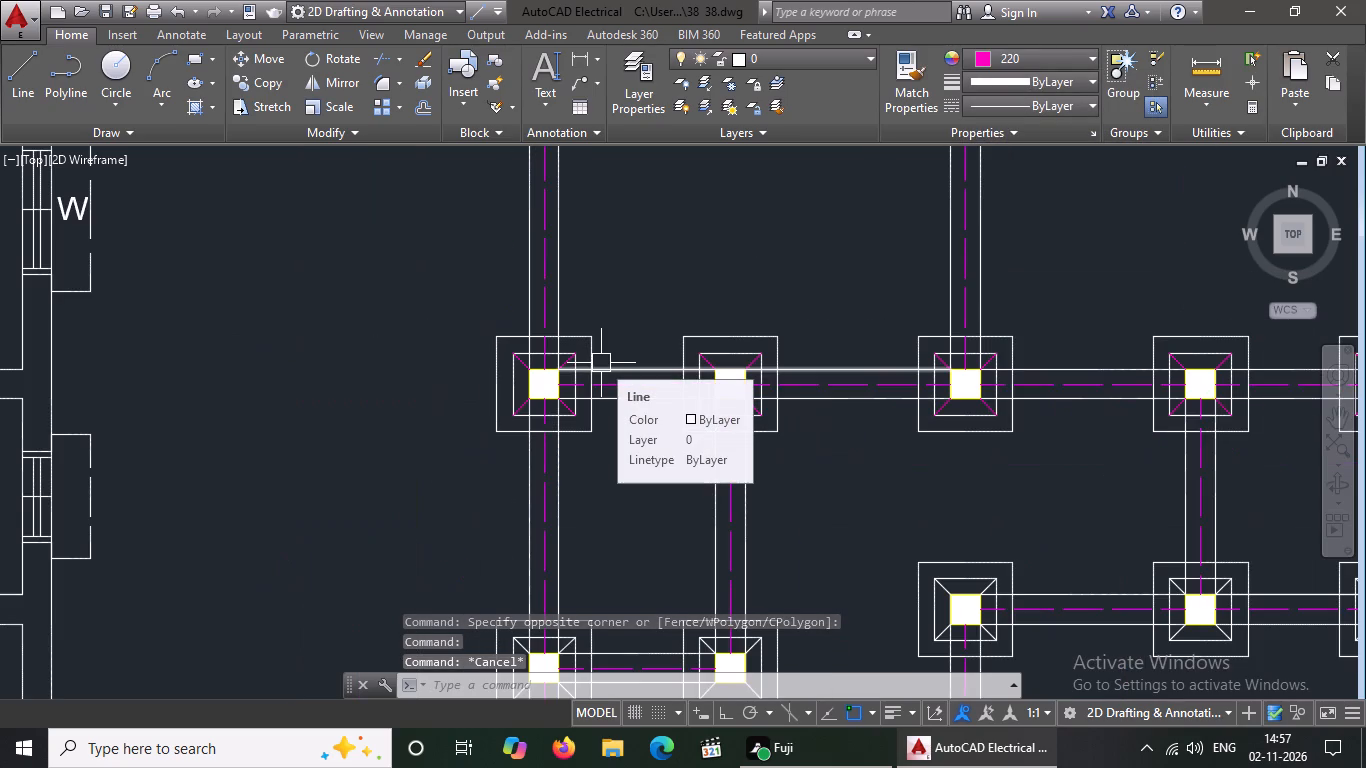
scroll(841, 473, down, 2)
scroll(894, 488, up, 1)
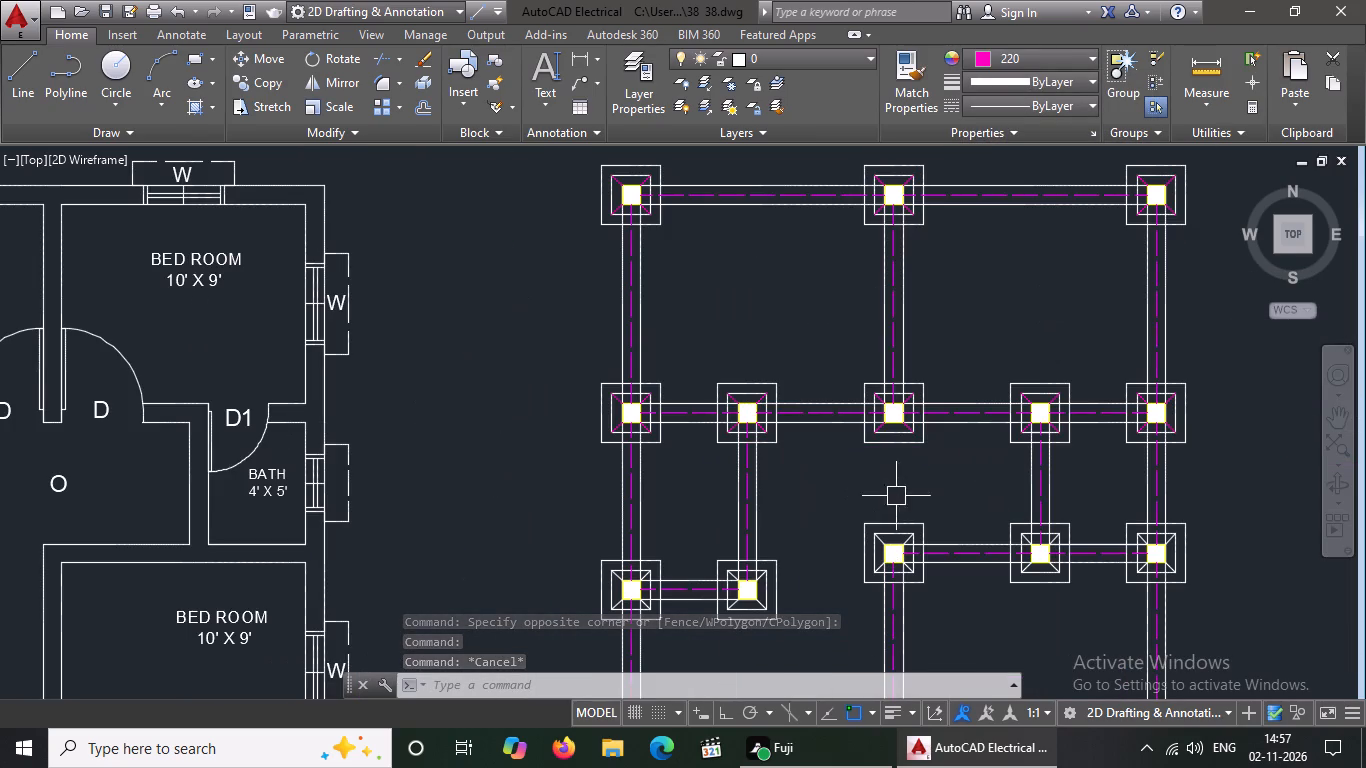
scroll(913, 503, down, 1)
scroll(1084, 556, up, 3)
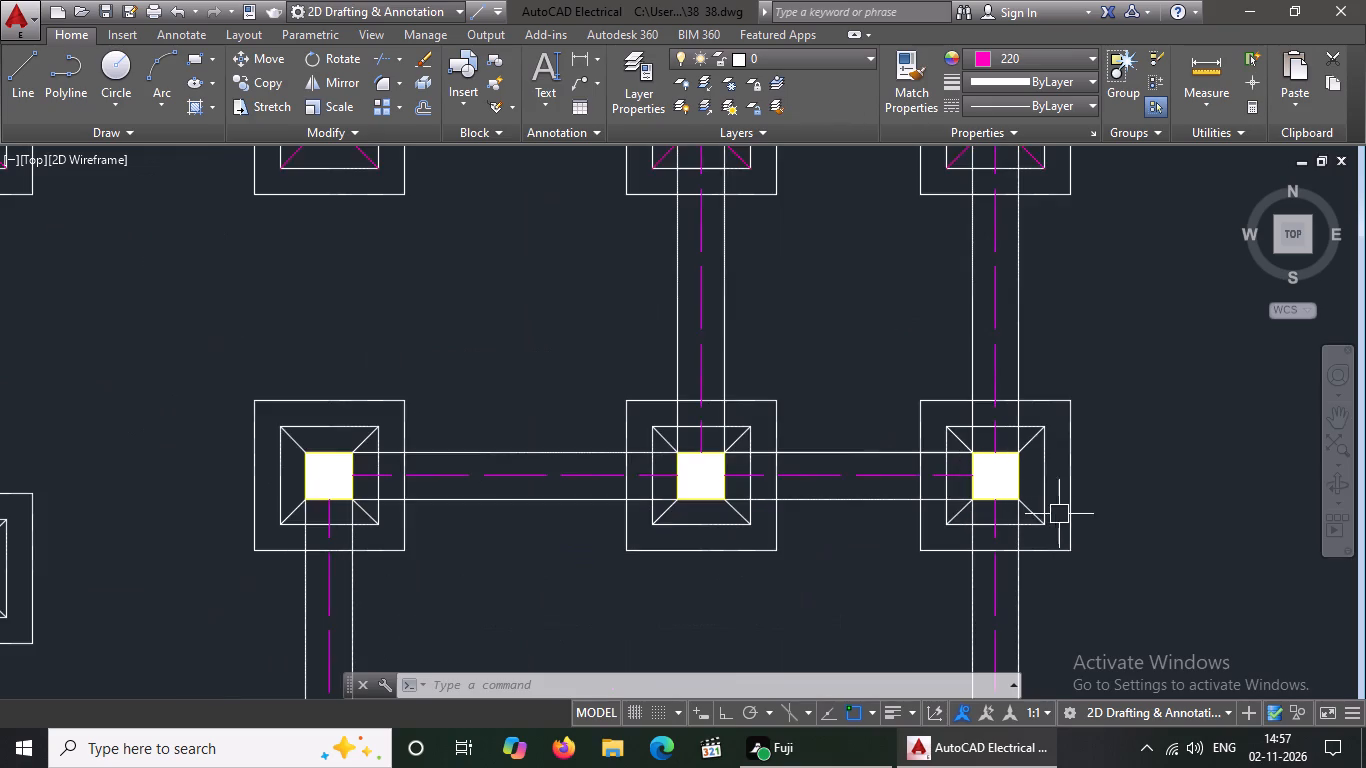
scroll(1041, 483, up, 2)
click(1013, 378)
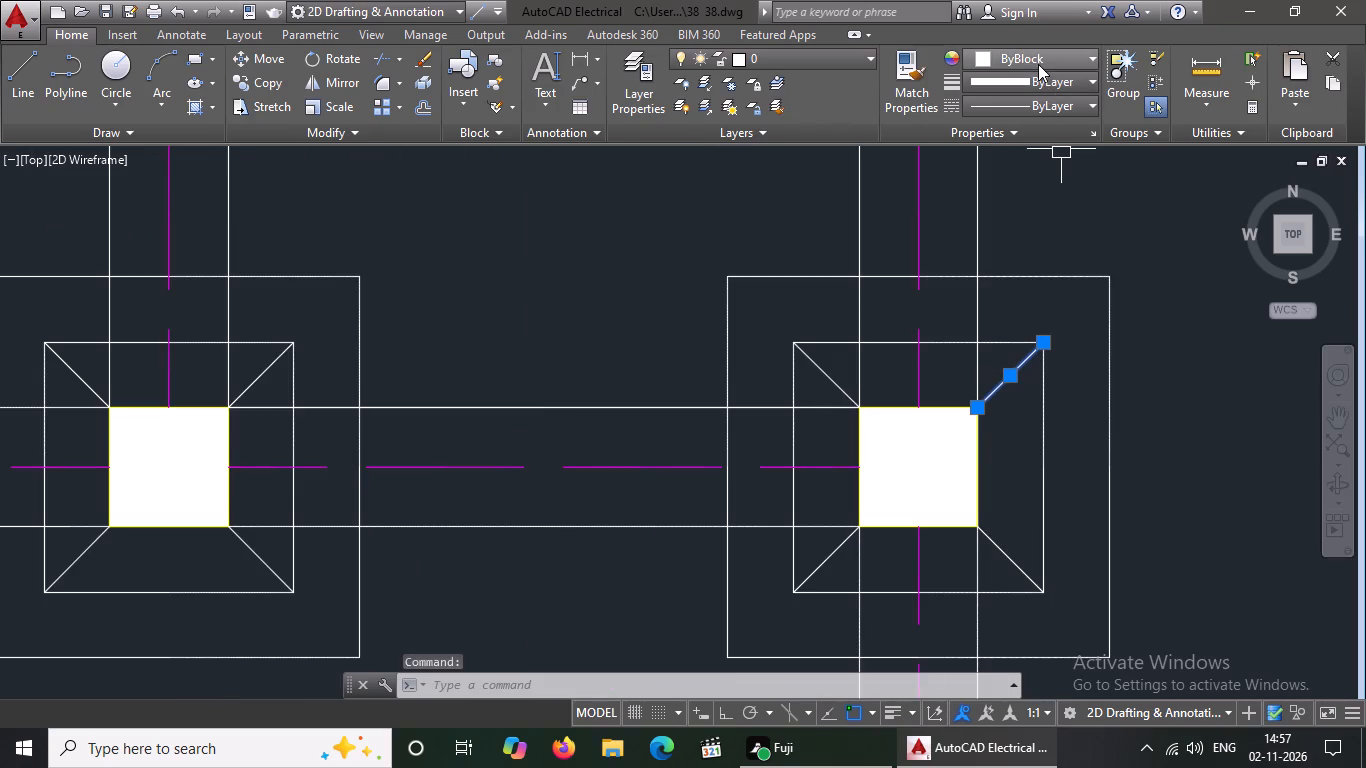
click(1038, 64)
click(975, 301)
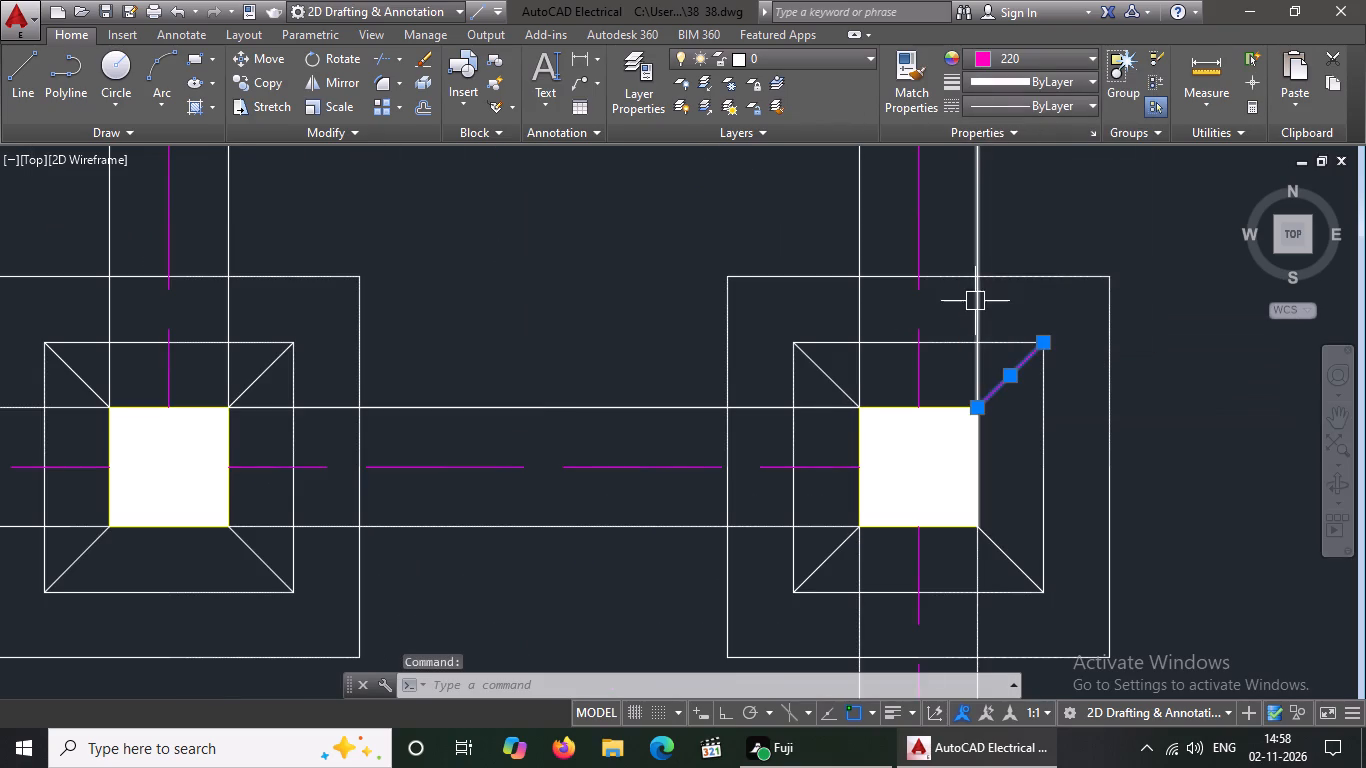
key(Escape)
click(815, 380)
click(1071, 58)
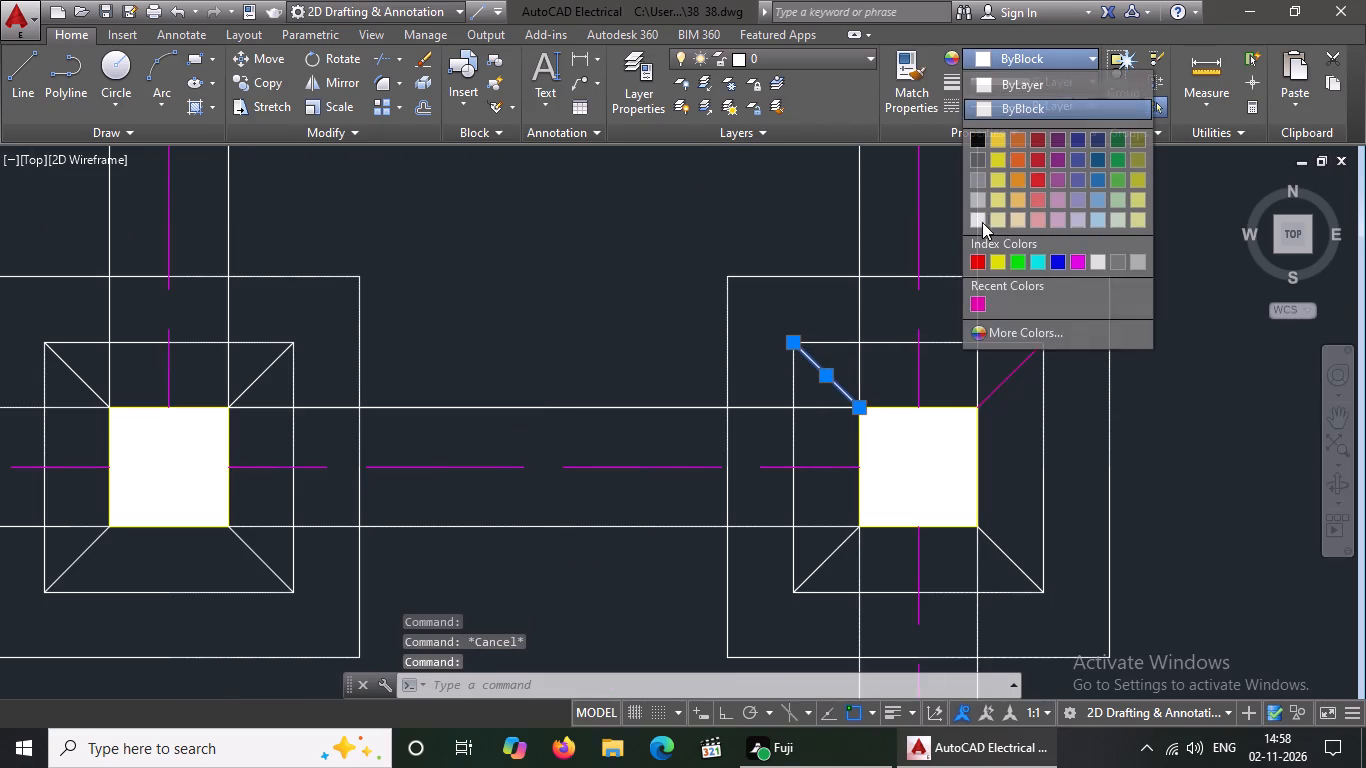
click(976, 304)
key(Escape)
Change the southeast and southwest diagonal lines of the third row's easternmost footing to colour 220.
scroll(920, 431, down, 3)
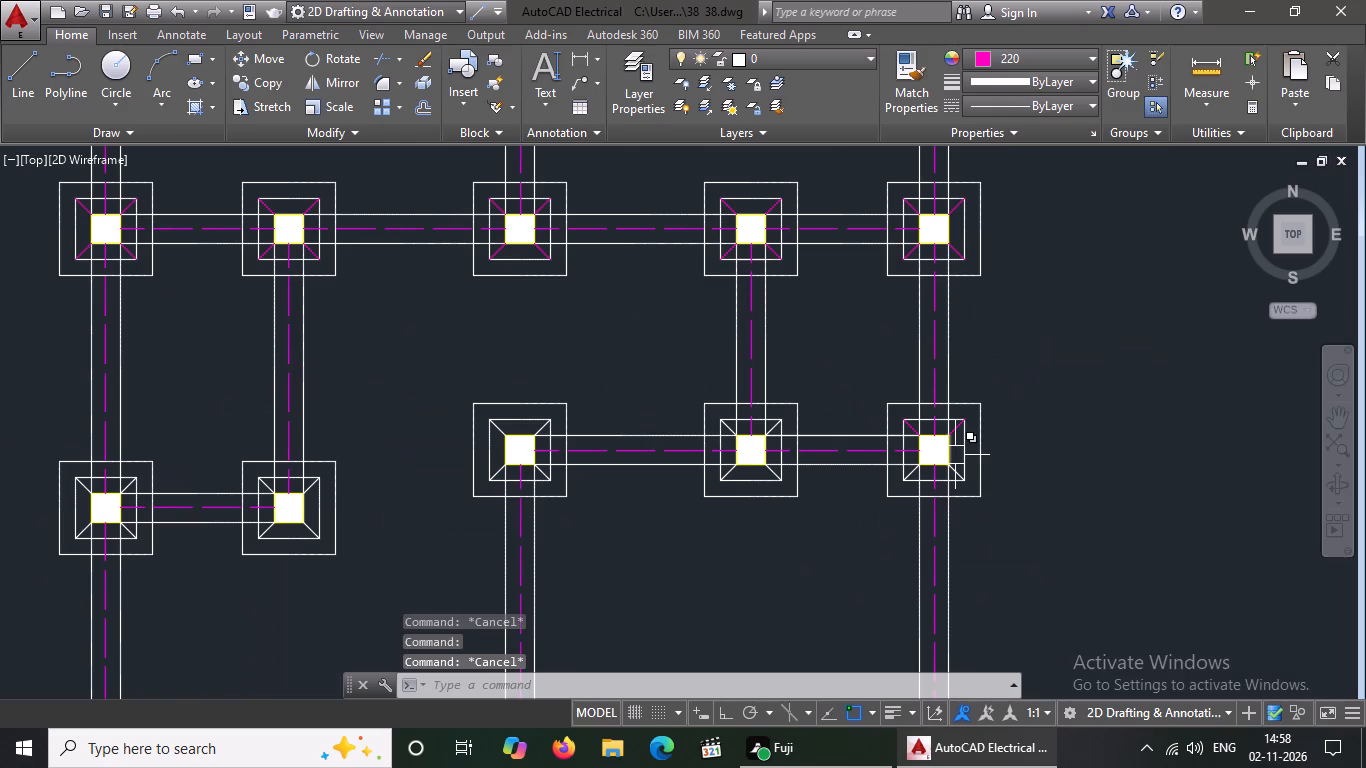
scroll(904, 451, up, 3)
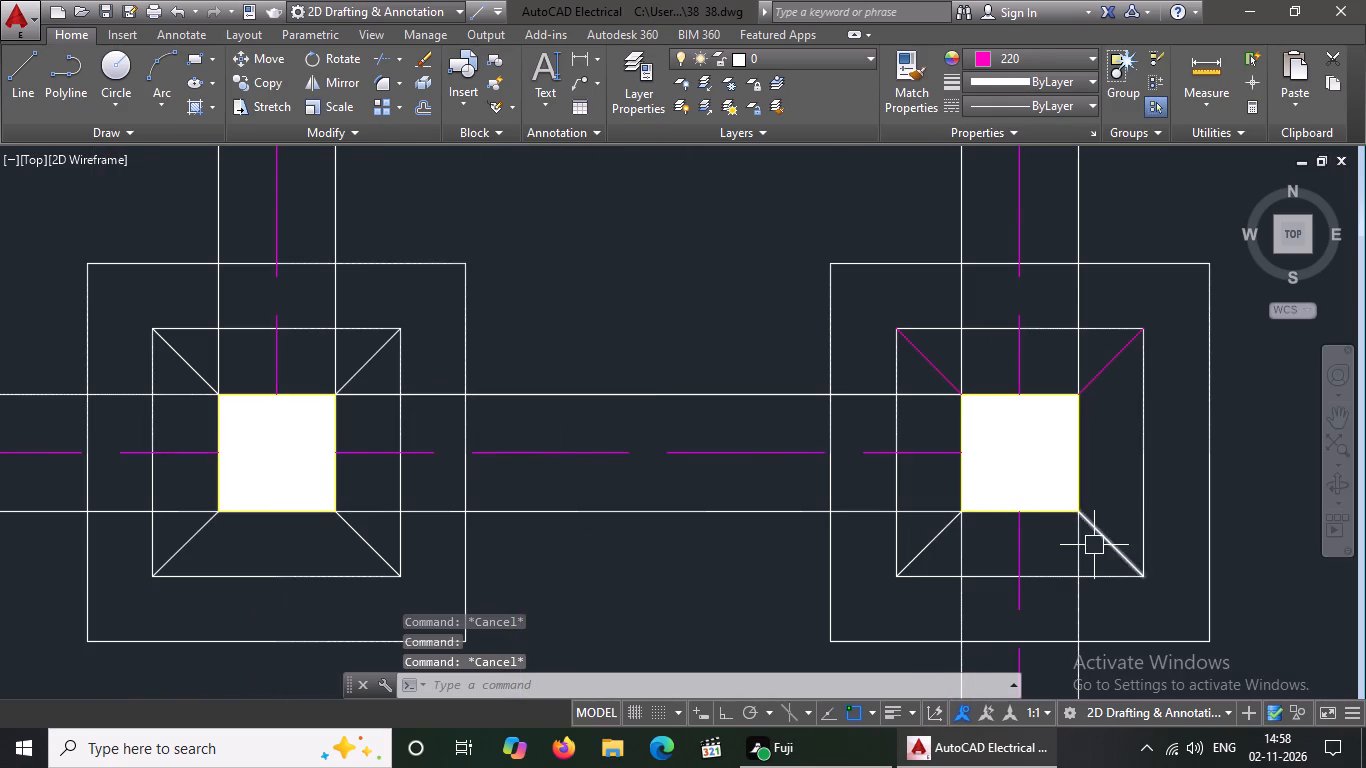
click(1094, 545)
click(1041, 54)
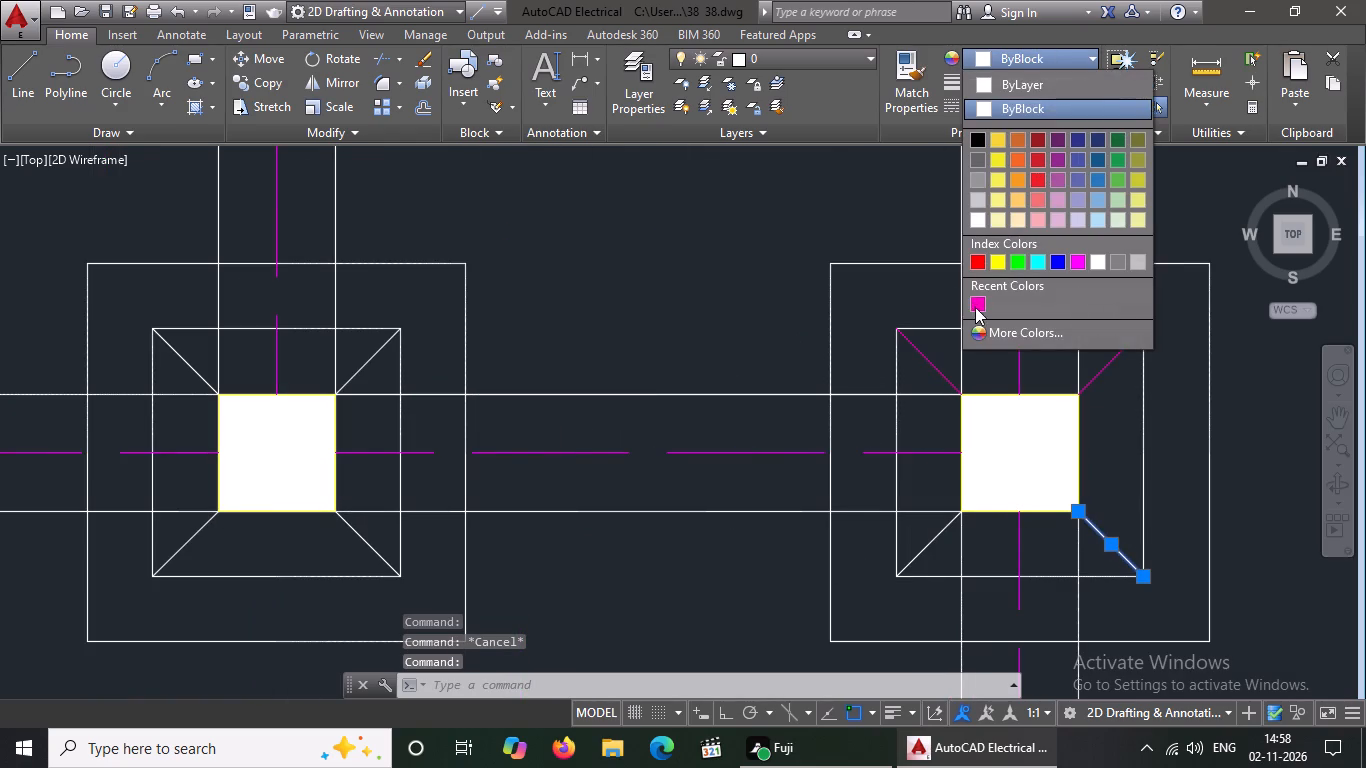
click(976, 307)
key(Escape)
click(931, 553)
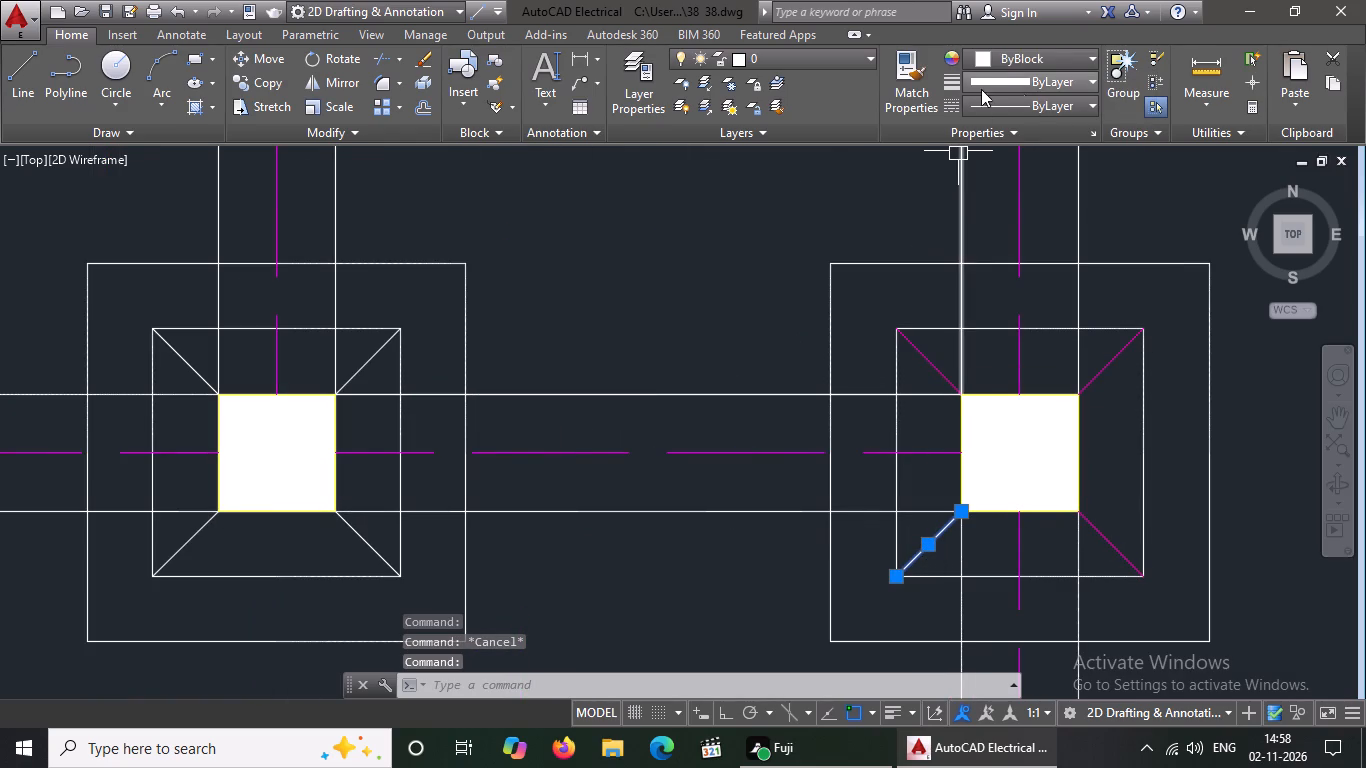
click(1039, 53)
click(981, 299)
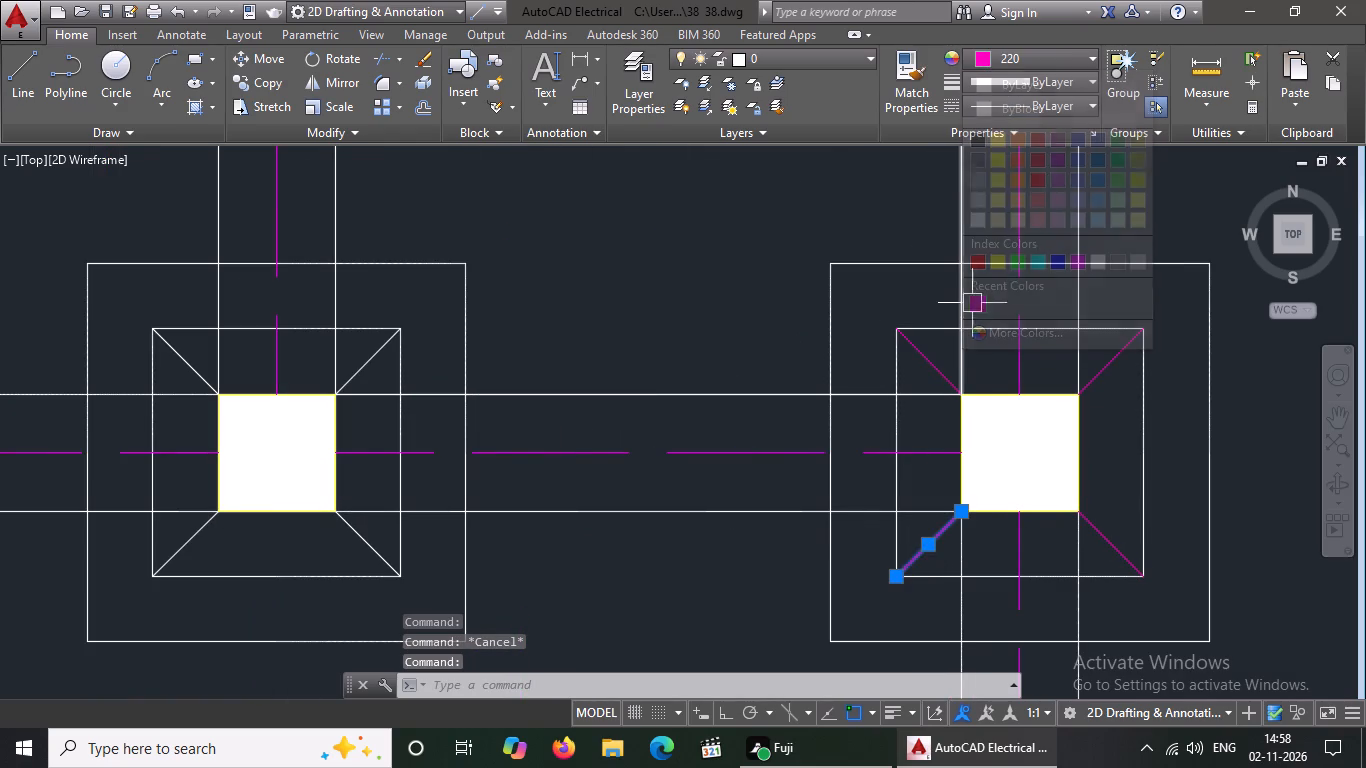
key(Escape)
Change the northeast and northwest diagonal lines of the third row's footing second from the east to colour 220.
click(358, 356)
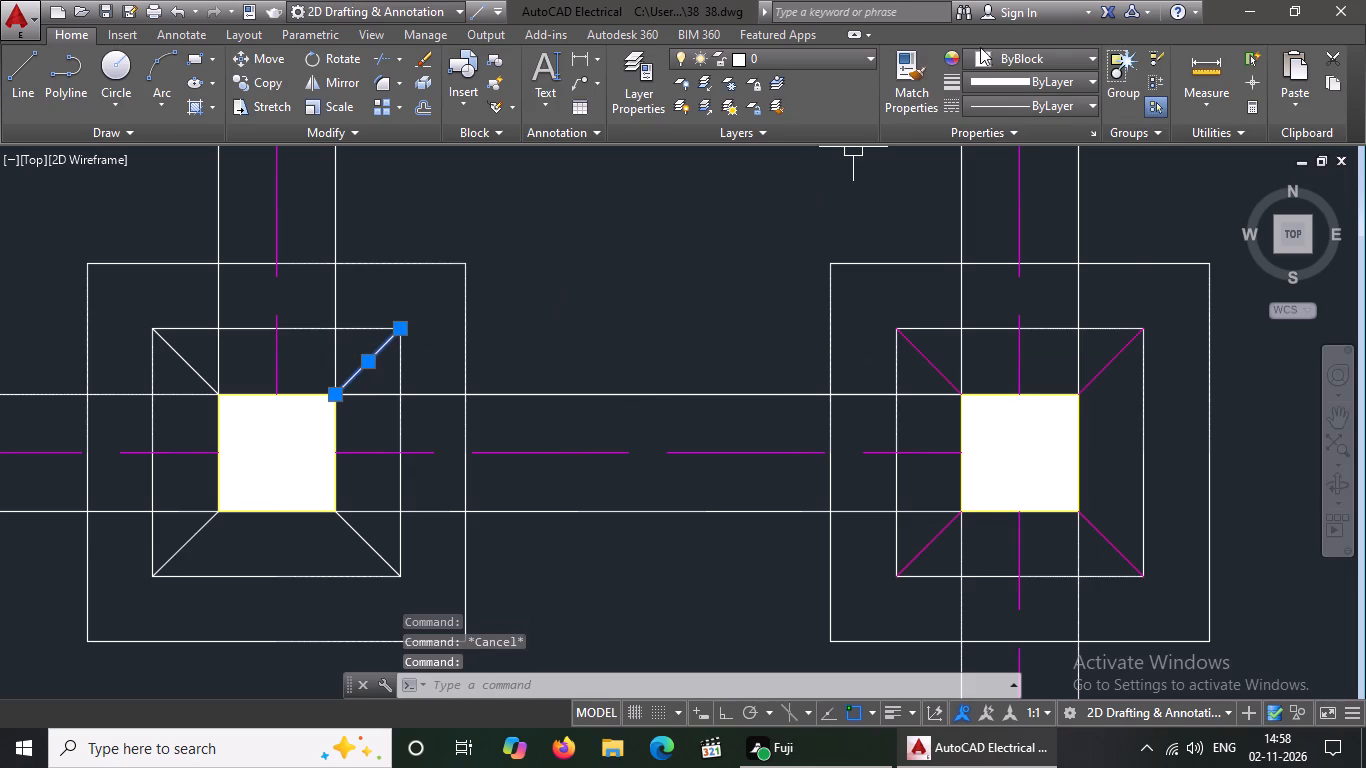
click(983, 47)
click(1069, 66)
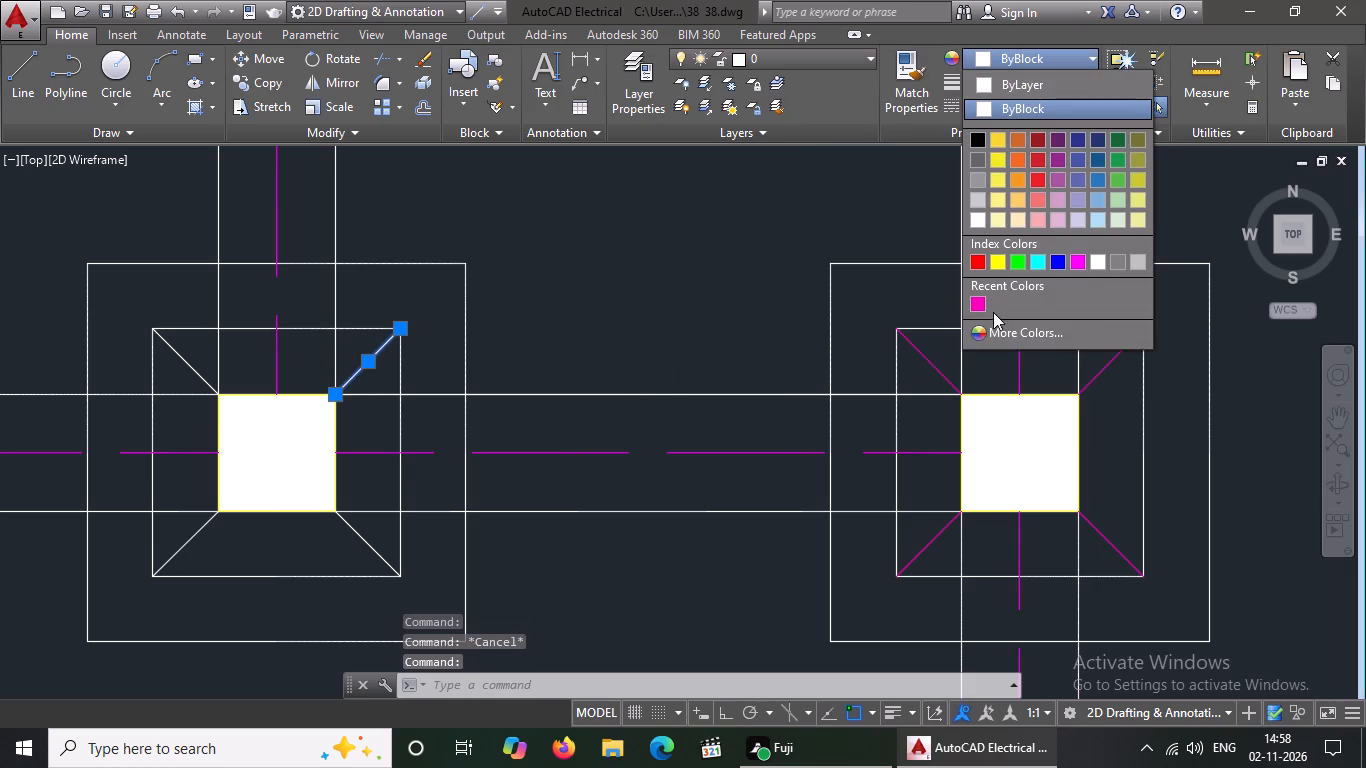
click(974, 310)
key(Escape)
drag(178, 349, 193, 351)
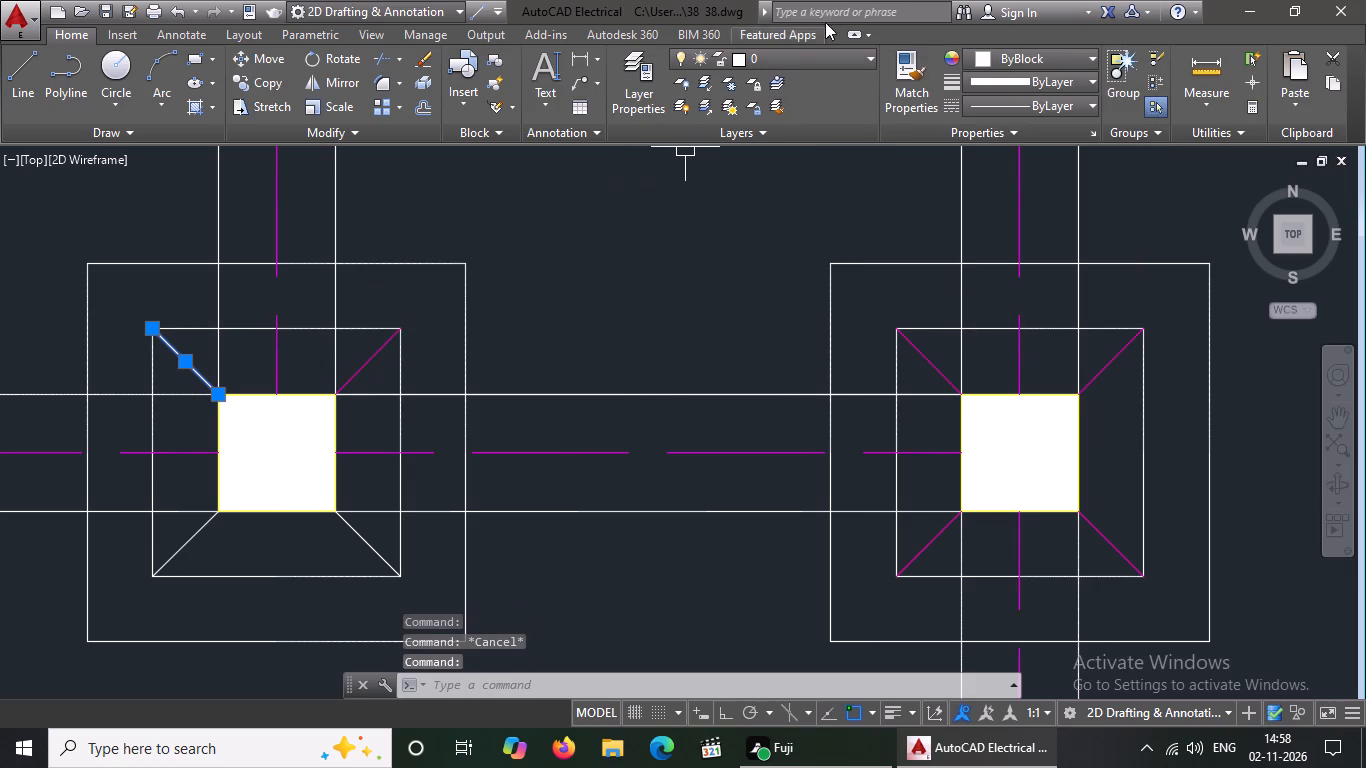
click(1036, 65)
click(982, 304)
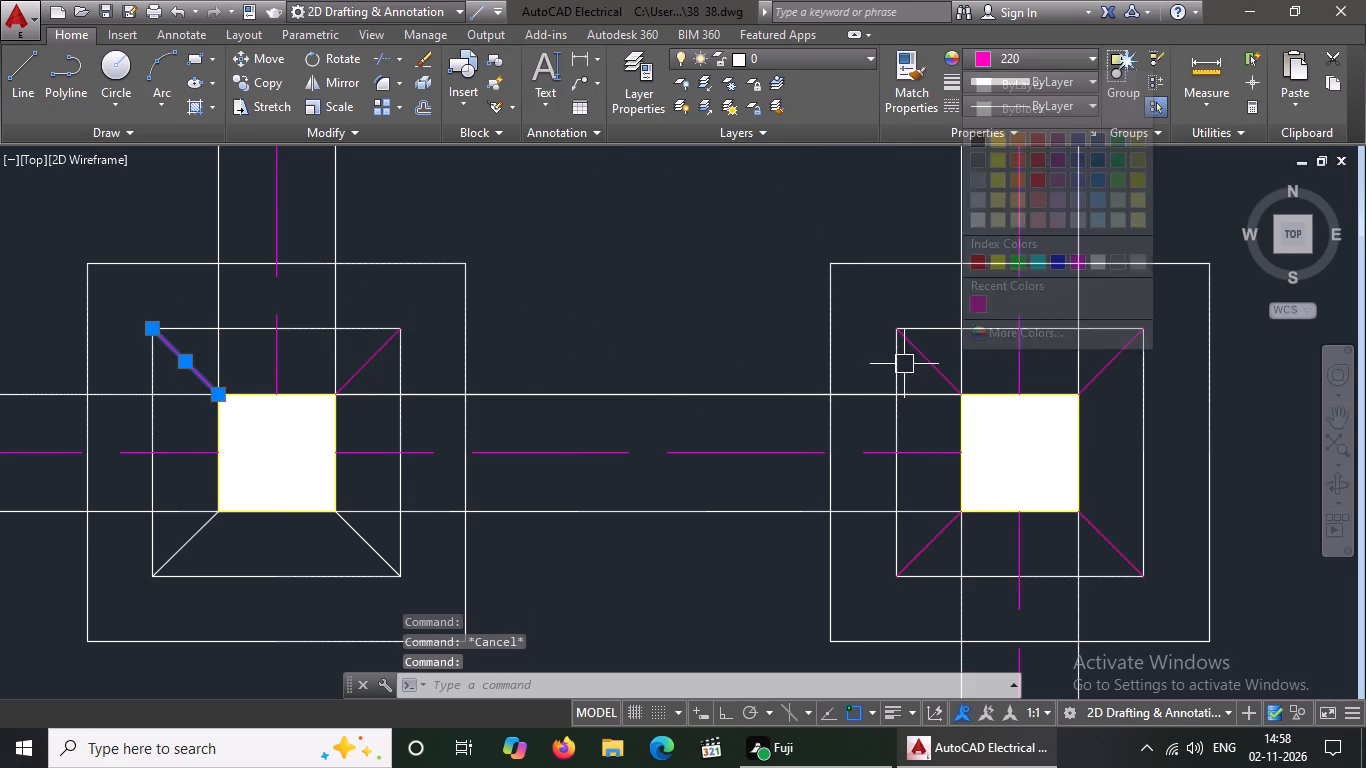
Change the southeast and southwest diagonal lines of the third row's footing second from the east to colour 220.
key(Escape)
click(359, 518)
key(Escape)
drag(358, 541, 375, 542)
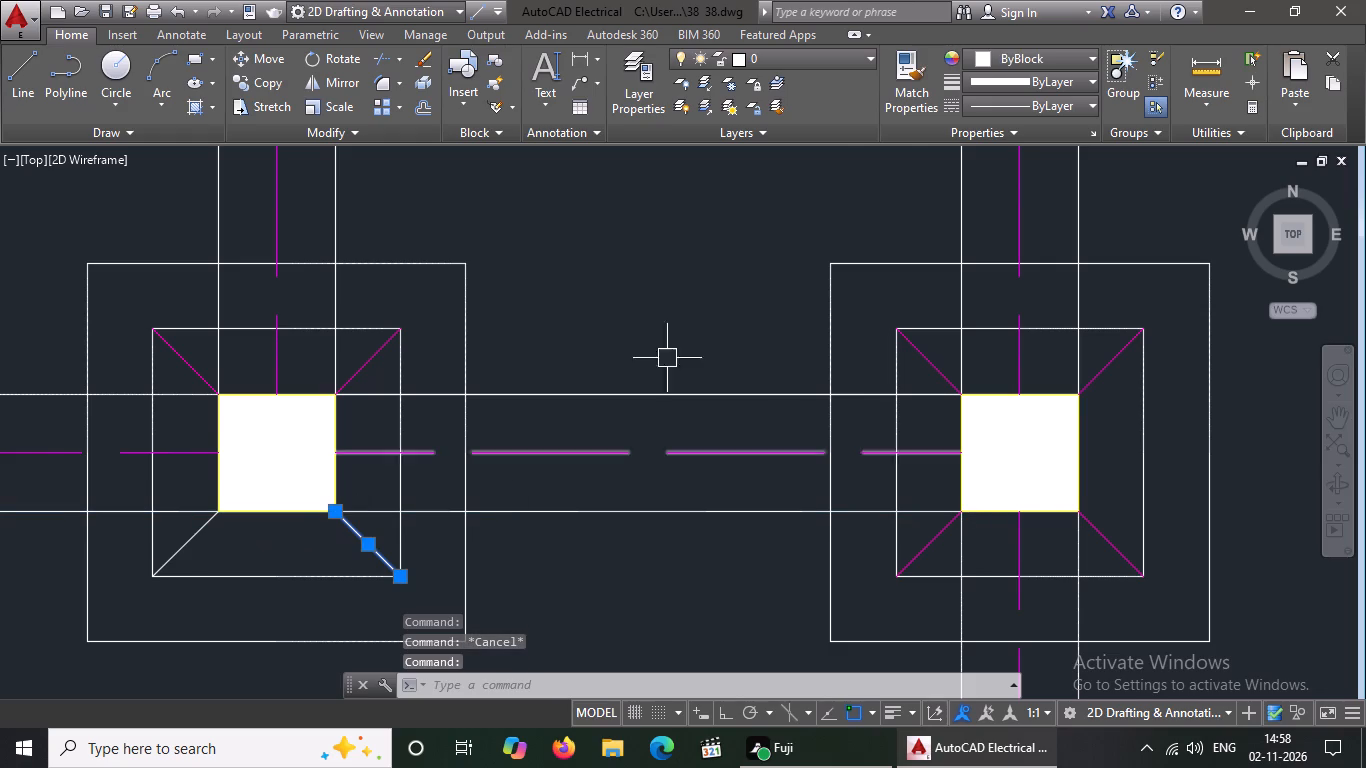
click(1029, 70)
click(1066, 49)
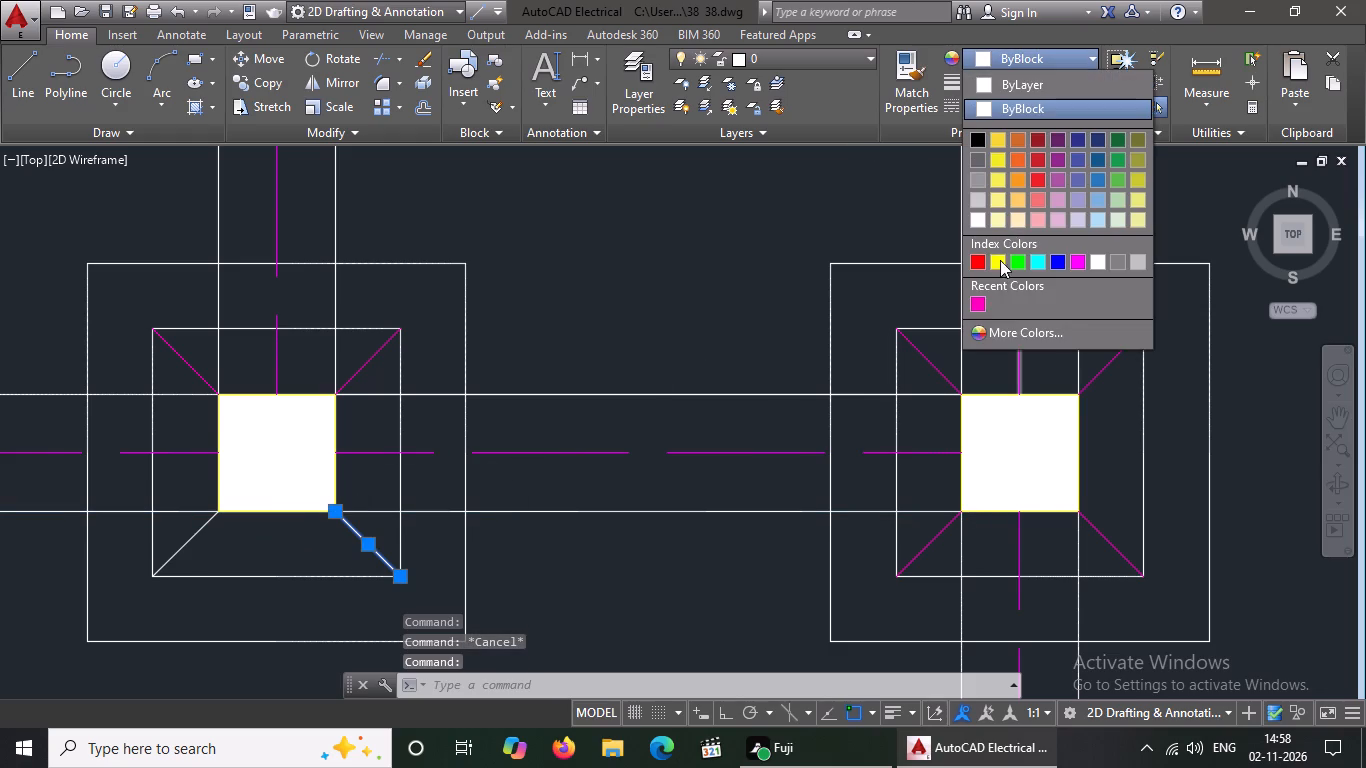
click(972, 305)
key(Escape)
click(198, 527)
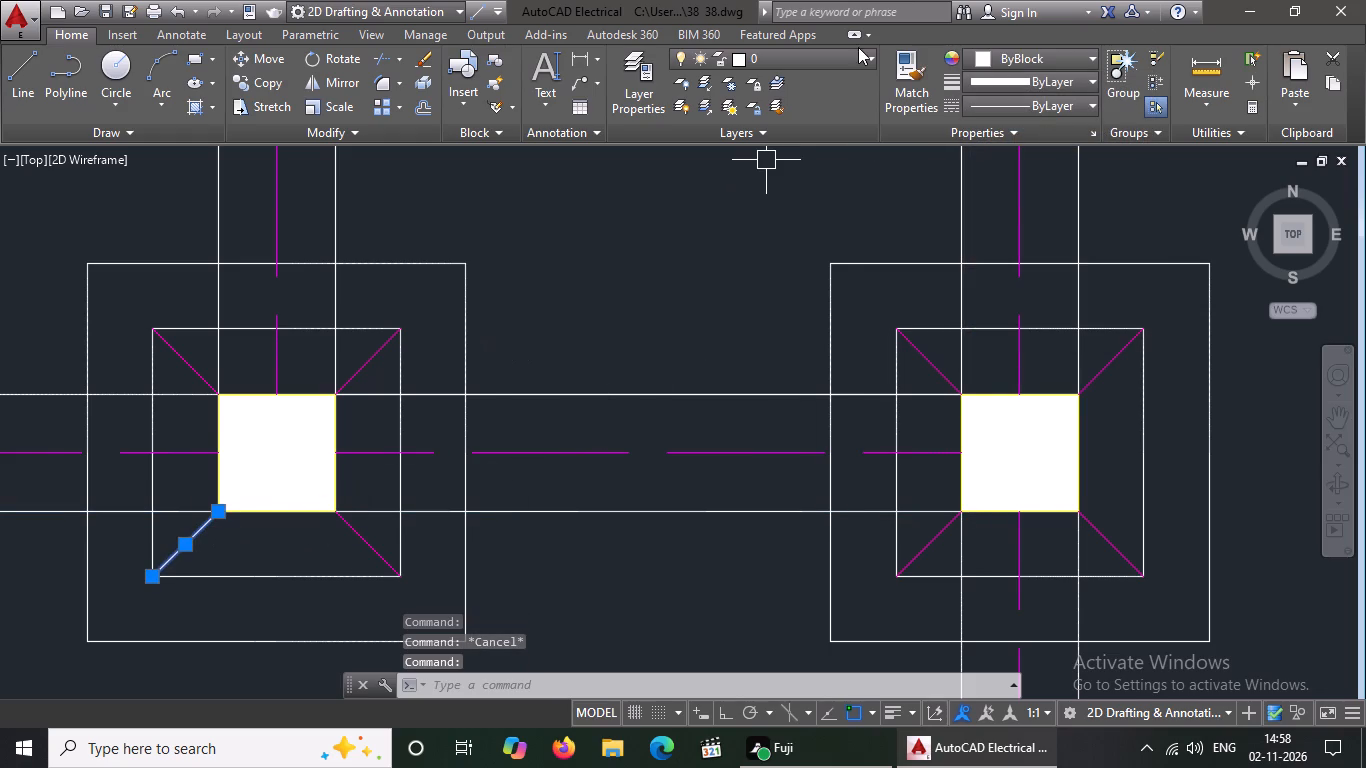
click(1010, 57)
click(977, 302)
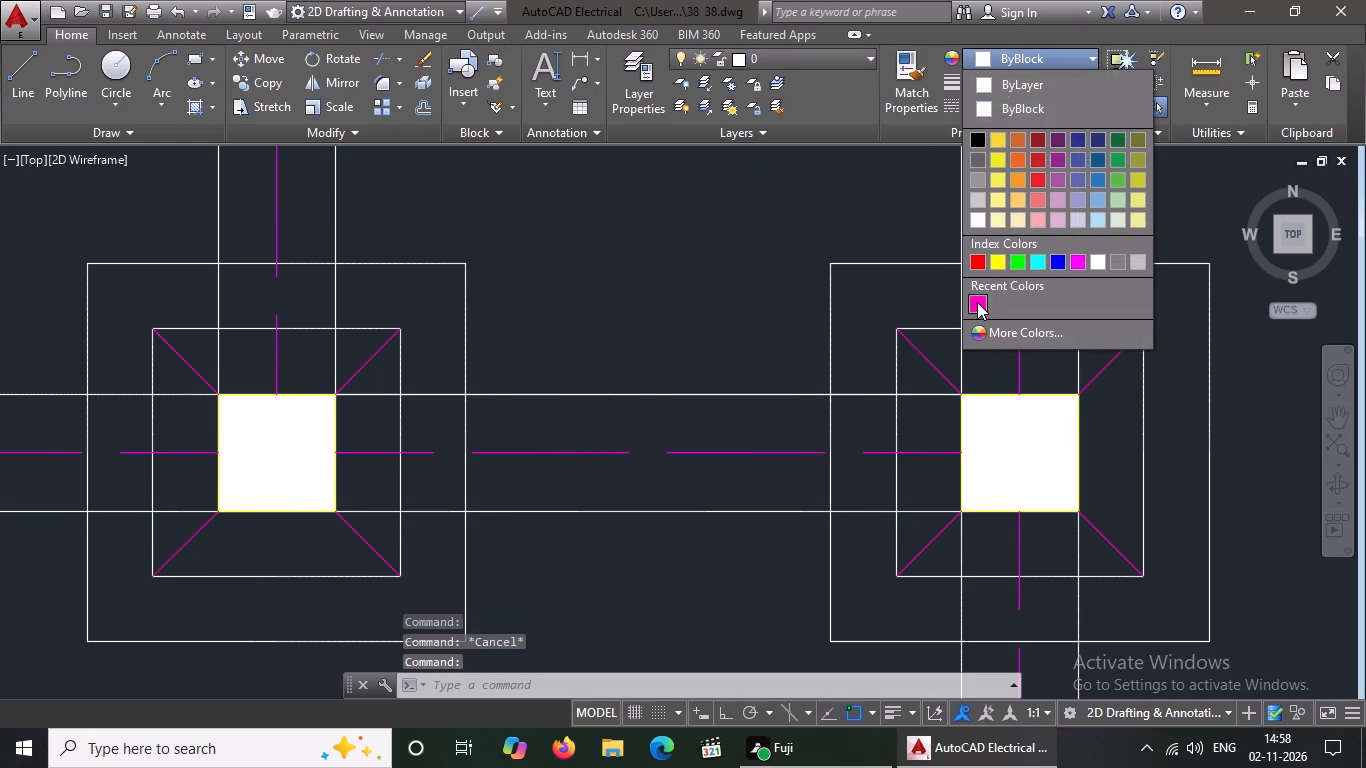
key(Escape)
Change the northwest and northeast diagonal lines of the third row's footing third from the east to colour 220.
scroll(806, 327, down, 3)
scroll(410, 350, up, 2)
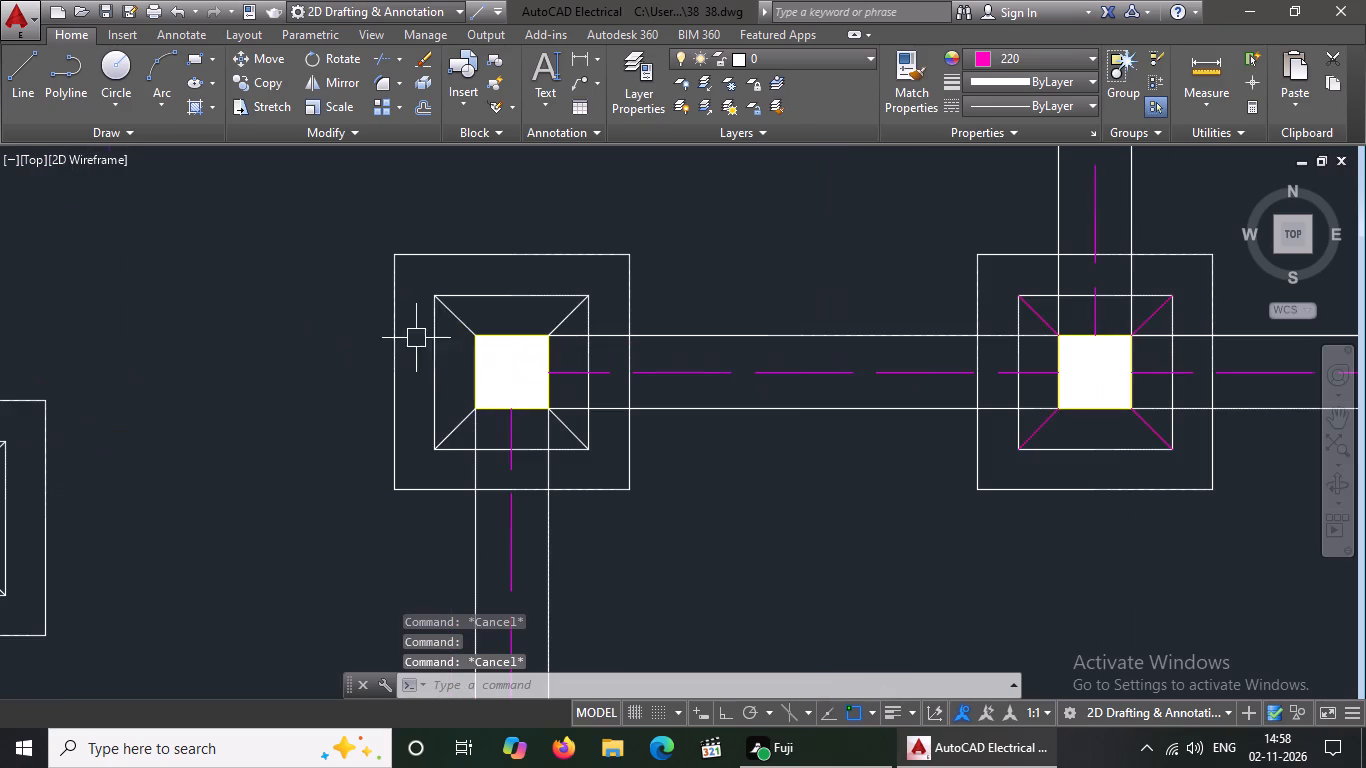
drag(445, 316, 454, 314)
click(1050, 61)
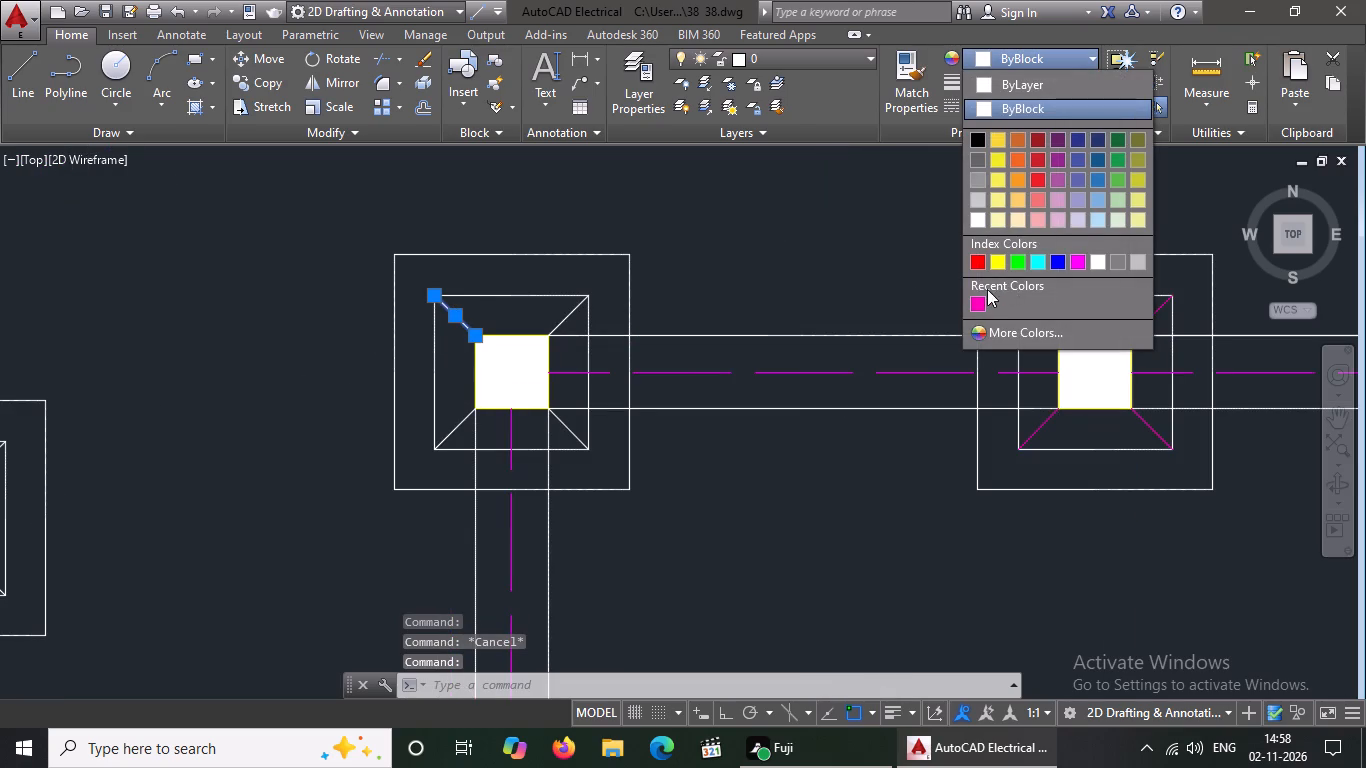
click(976, 303)
key(Escape)
drag(551, 319, 560, 319)
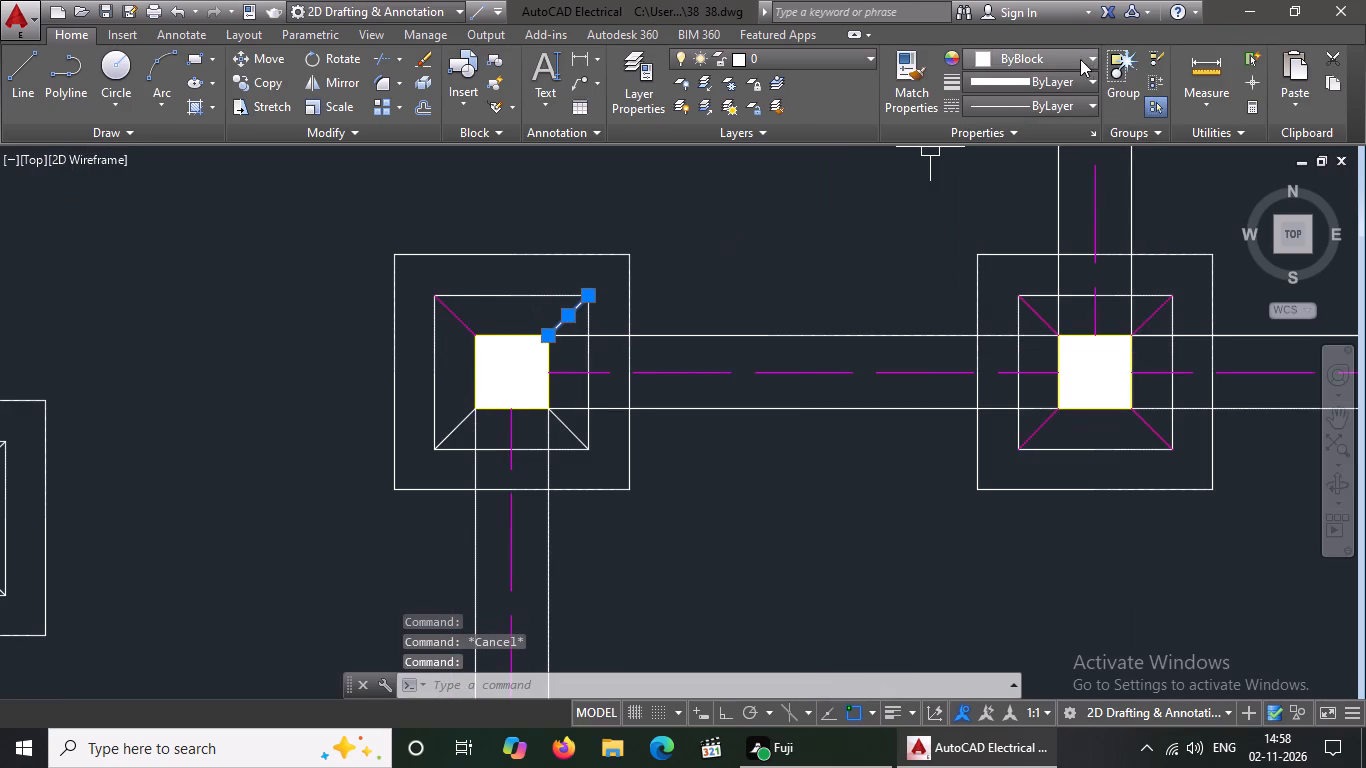
click(1063, 56)
click(982, 301)
key(Escape)
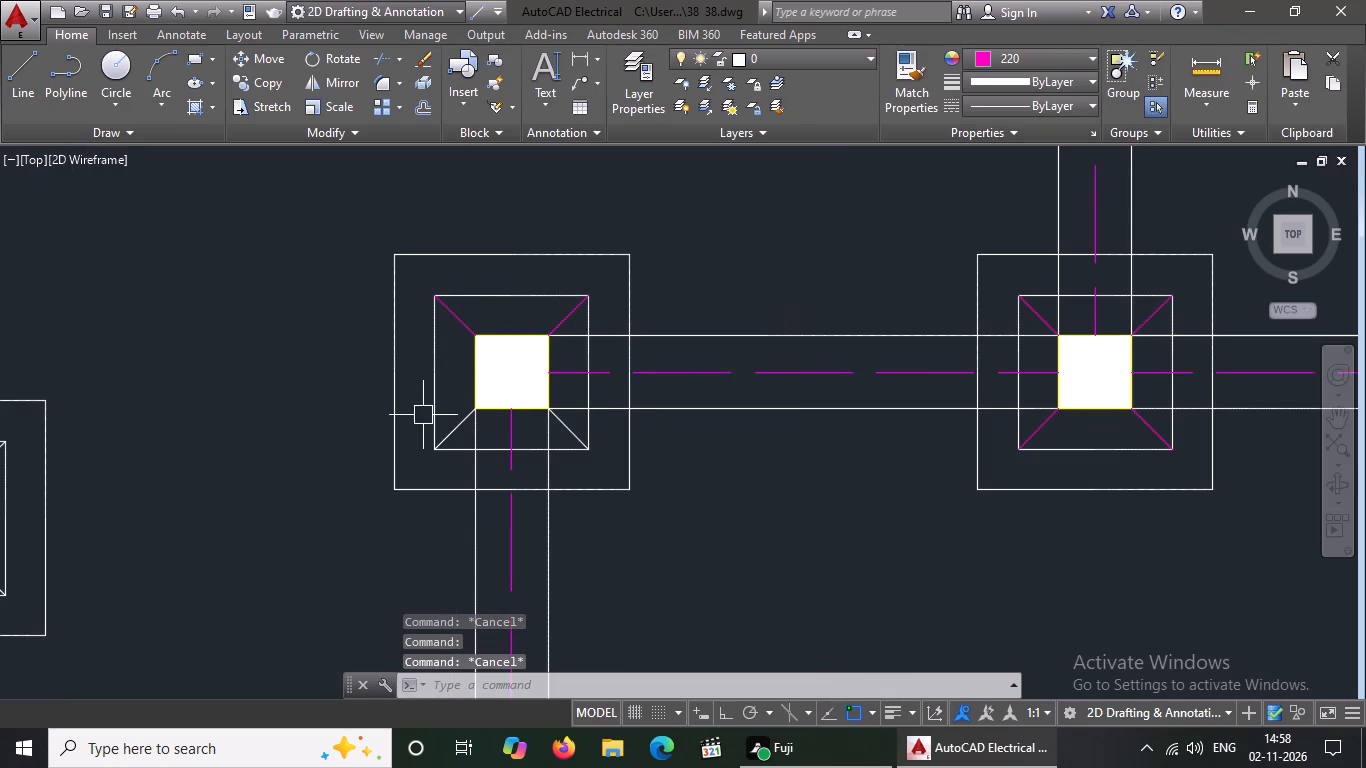
Change the southwest and southeast diagonal lines of the third row's footing third from the east to colour 220.
drag(456, 430, 472, 423)
click(1091, 59)
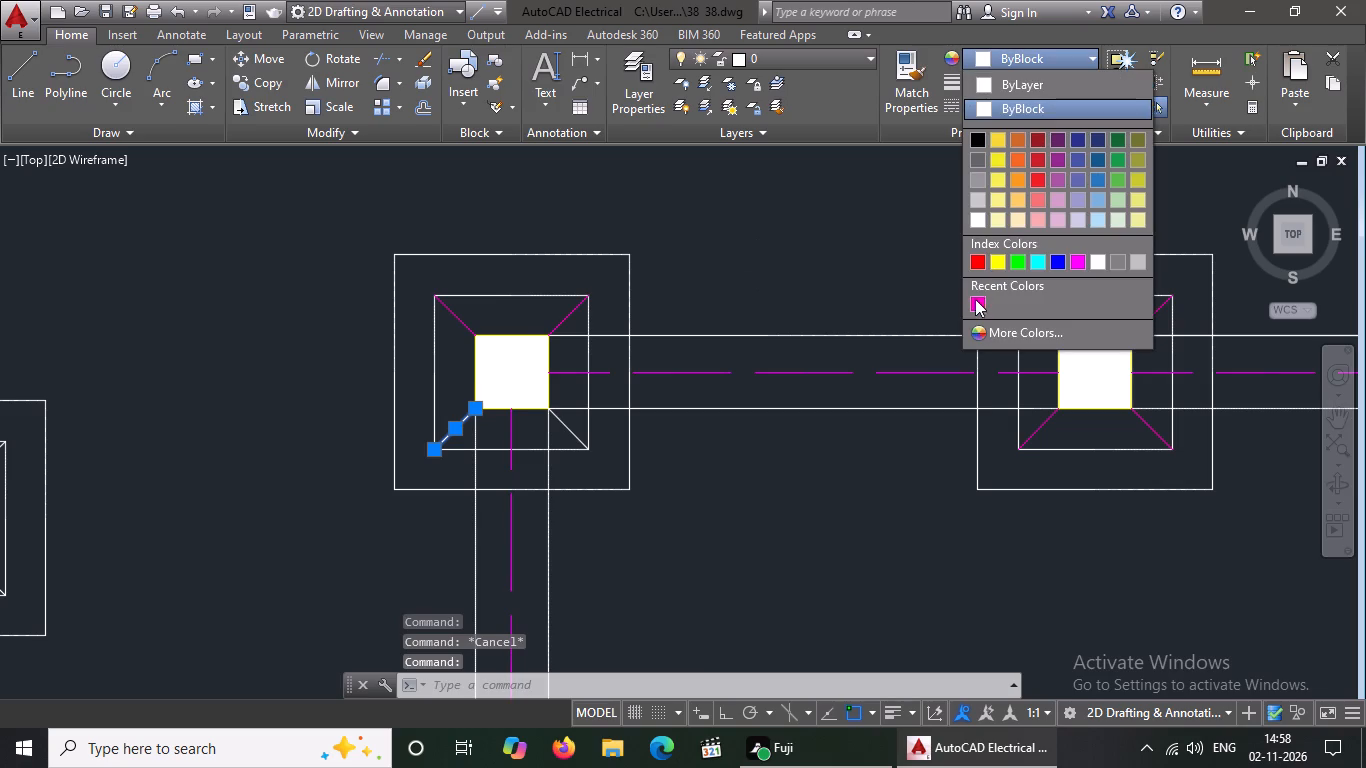
click(975, 300)
key(Escape)
scroll(851, 316, down, 1)
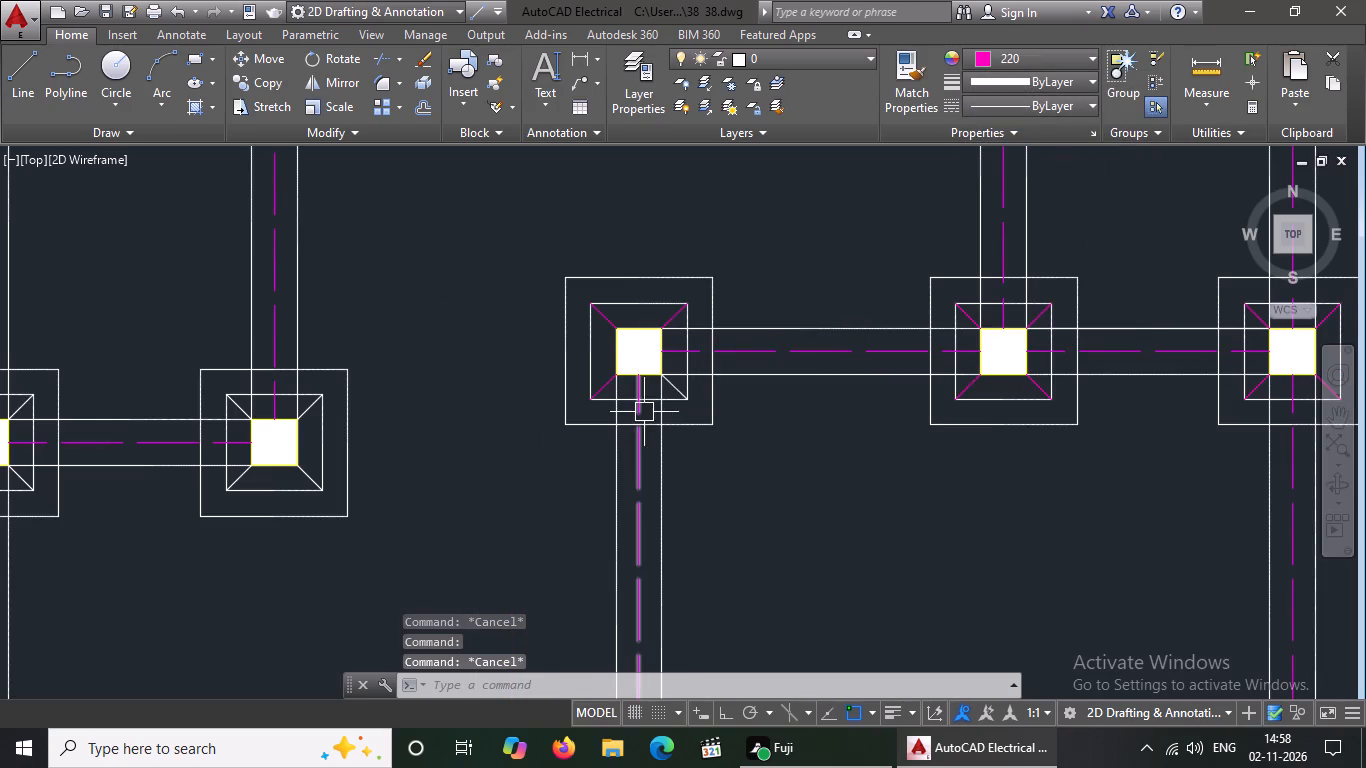
scroll(655, 398, up, 2)
click(679, 380)
click(1047, 58)
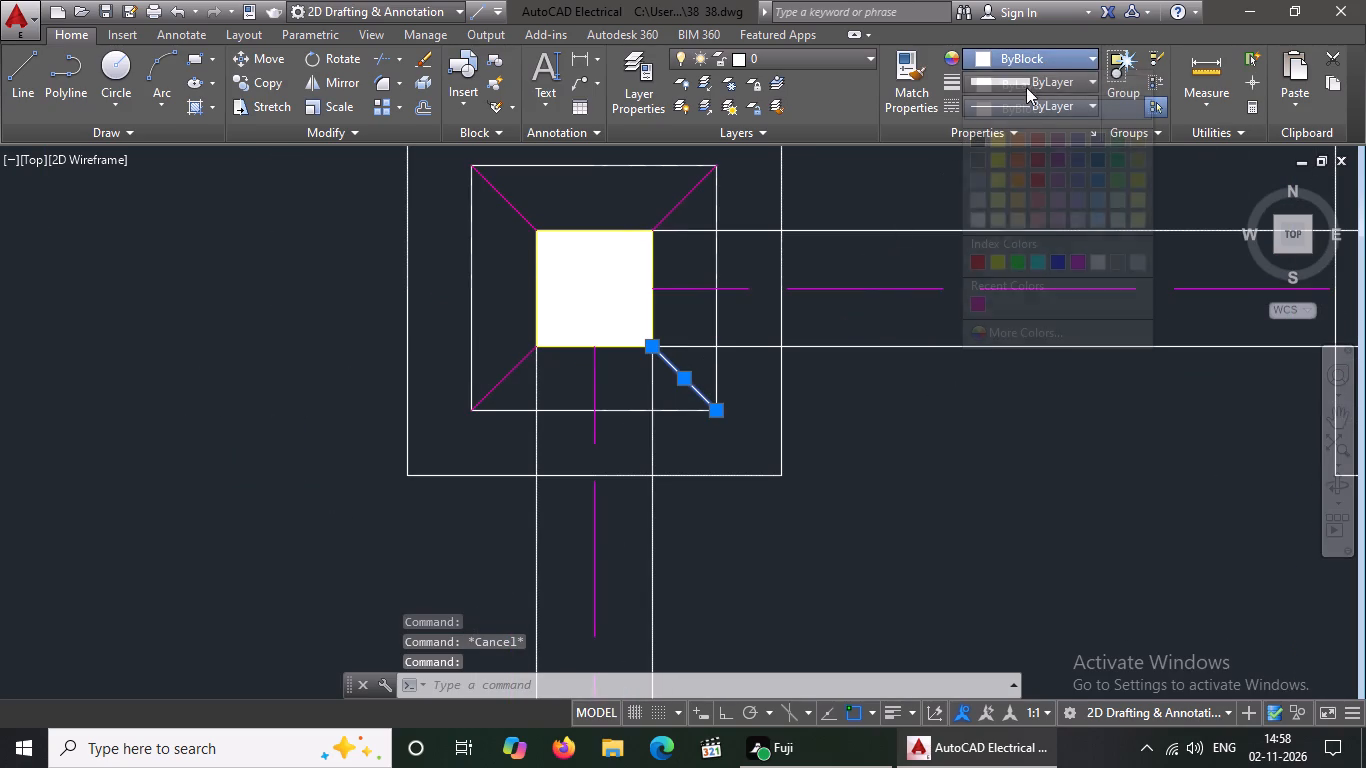
click(976, 294)
key(Escape)
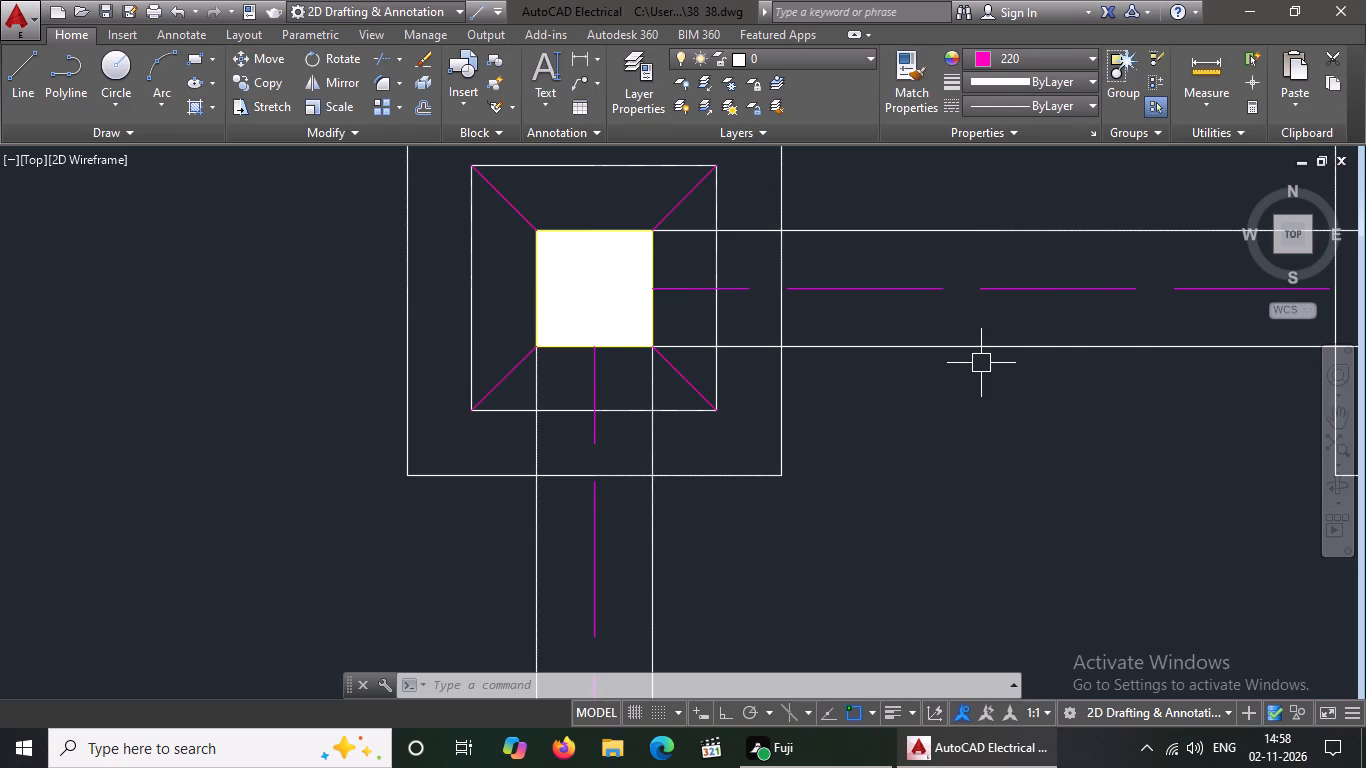
key(Escape)
Change the northwest and northeast diagonal lines of the eastern footing in the two-footing row southwest of the third row to colour 220.
scroll(769, 347, down, 3)
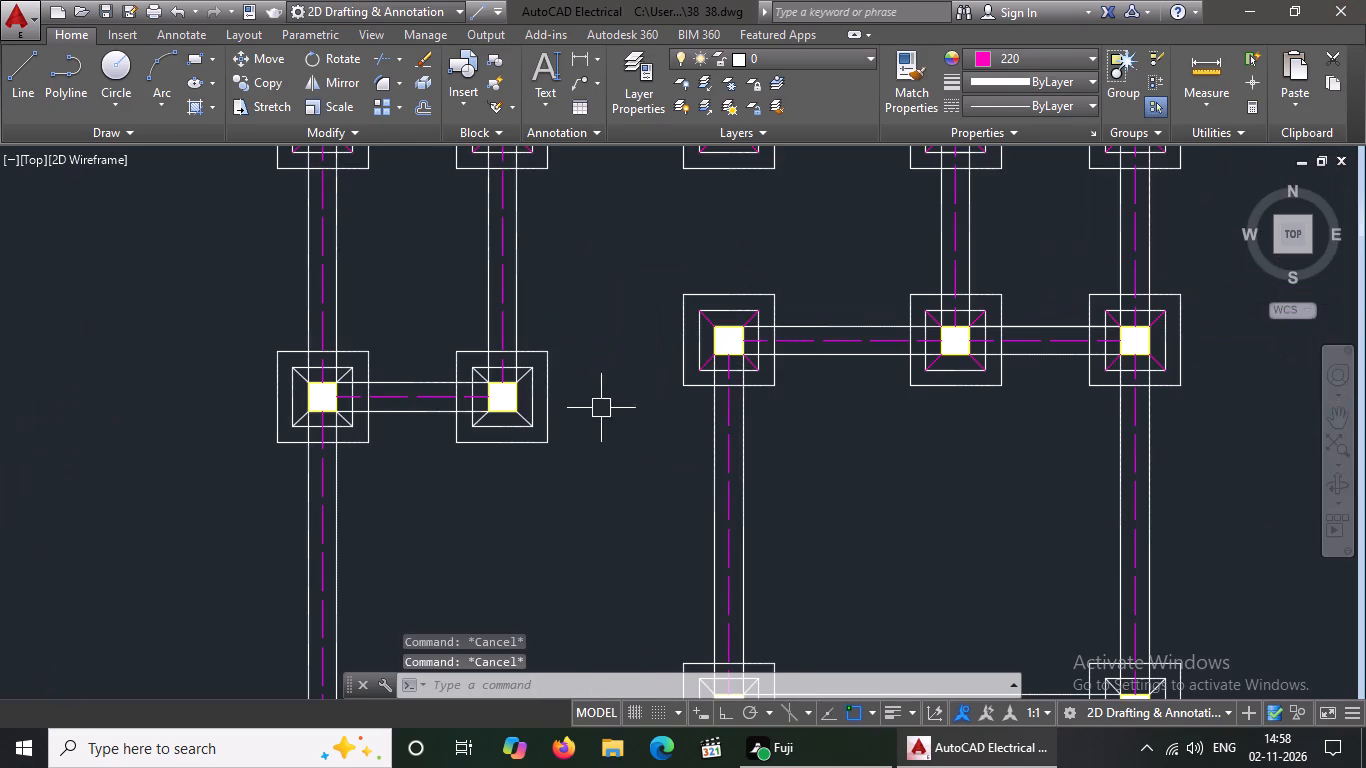
key(Escape)
scroll(426, 406, up, 3)
click(636, 279)
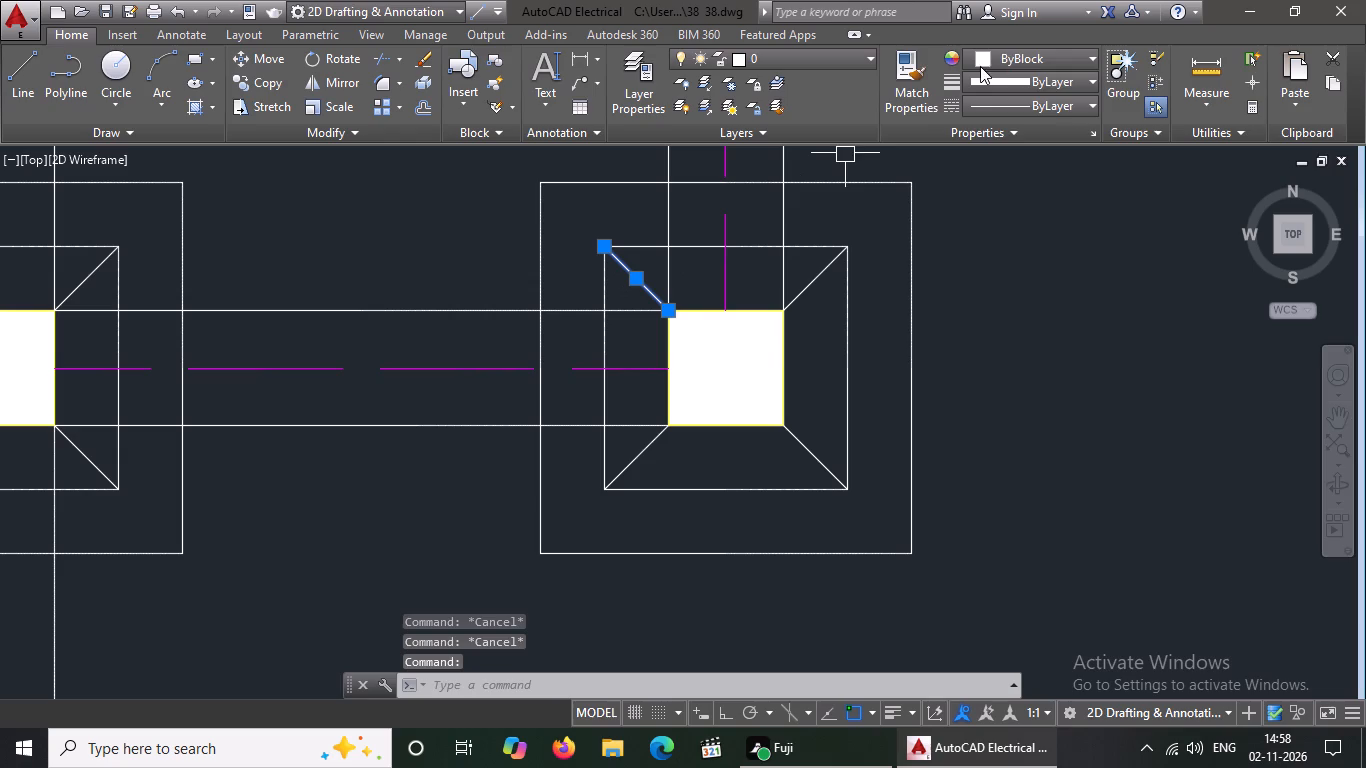
click(1007, 51)
click(977, 301)
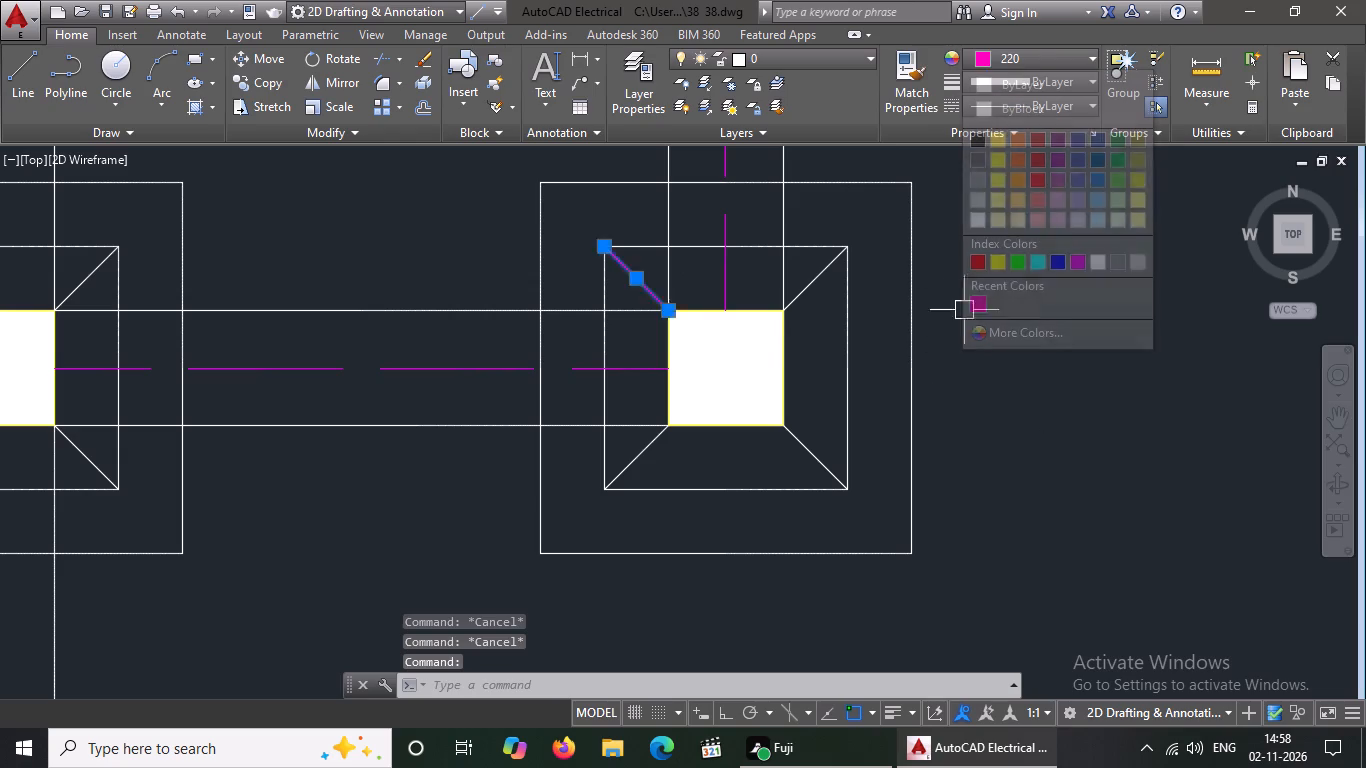
key(Escape)
drag(797, 285, 811, 298)
click(996, 57)
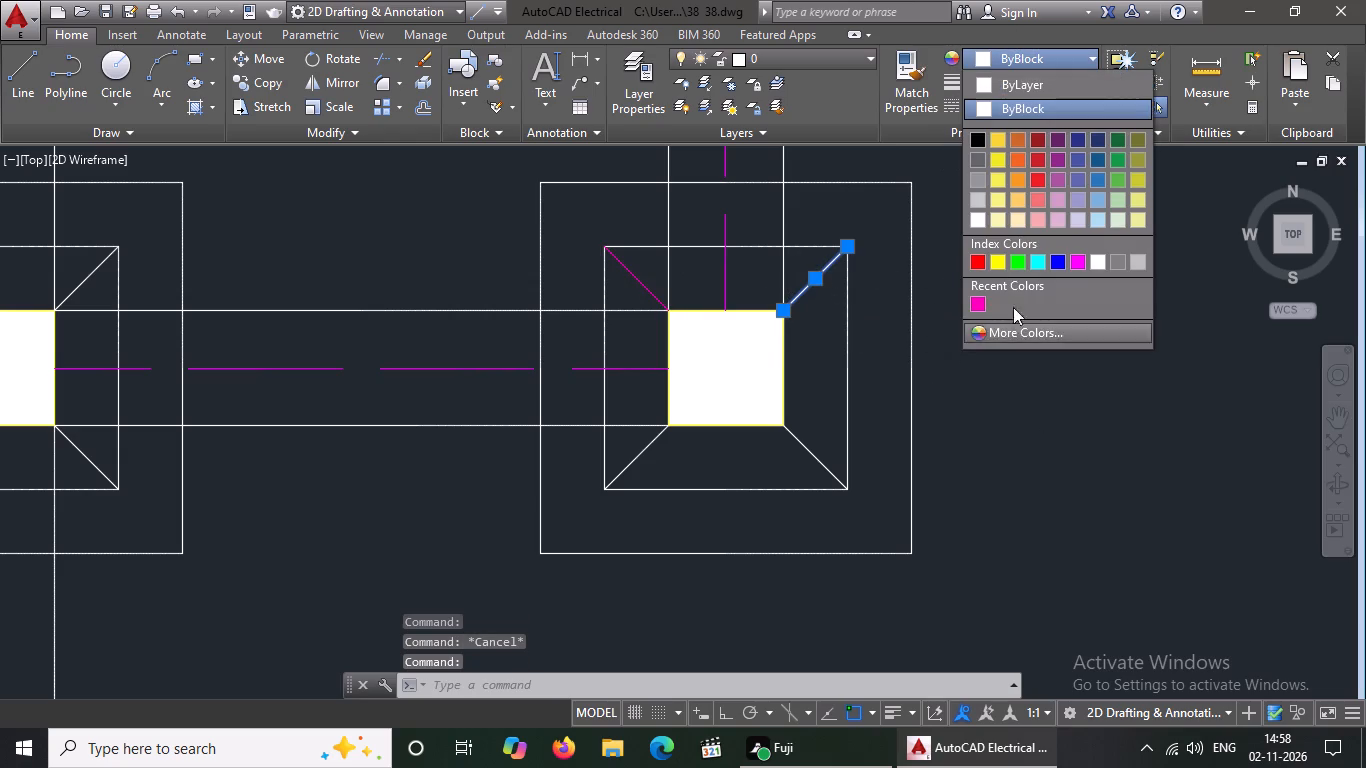
click(981, 307)
key(Escape)
Change the southeast and southwest diagonal lines of the two-footing row's eastern footing to colour 220.
click(808, 444)
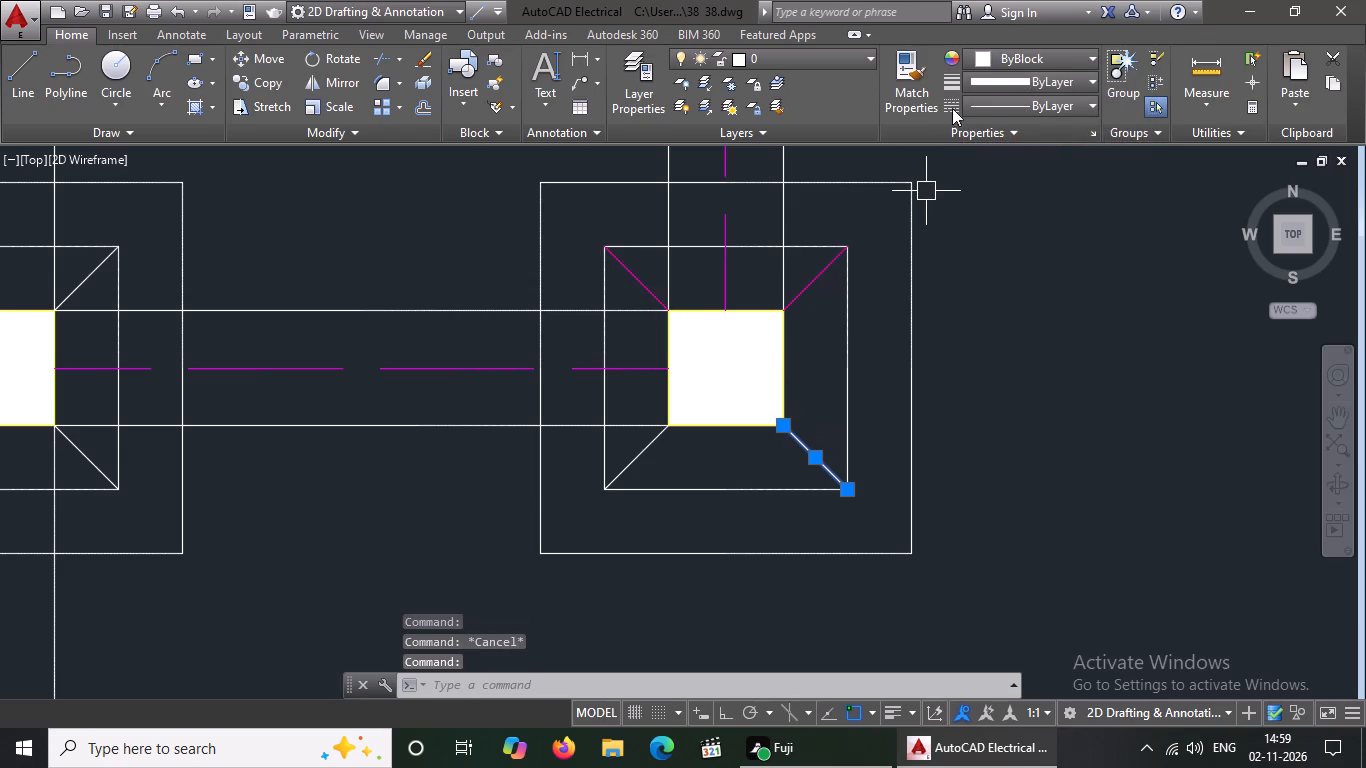
click(995, 49)
click(971, 305)
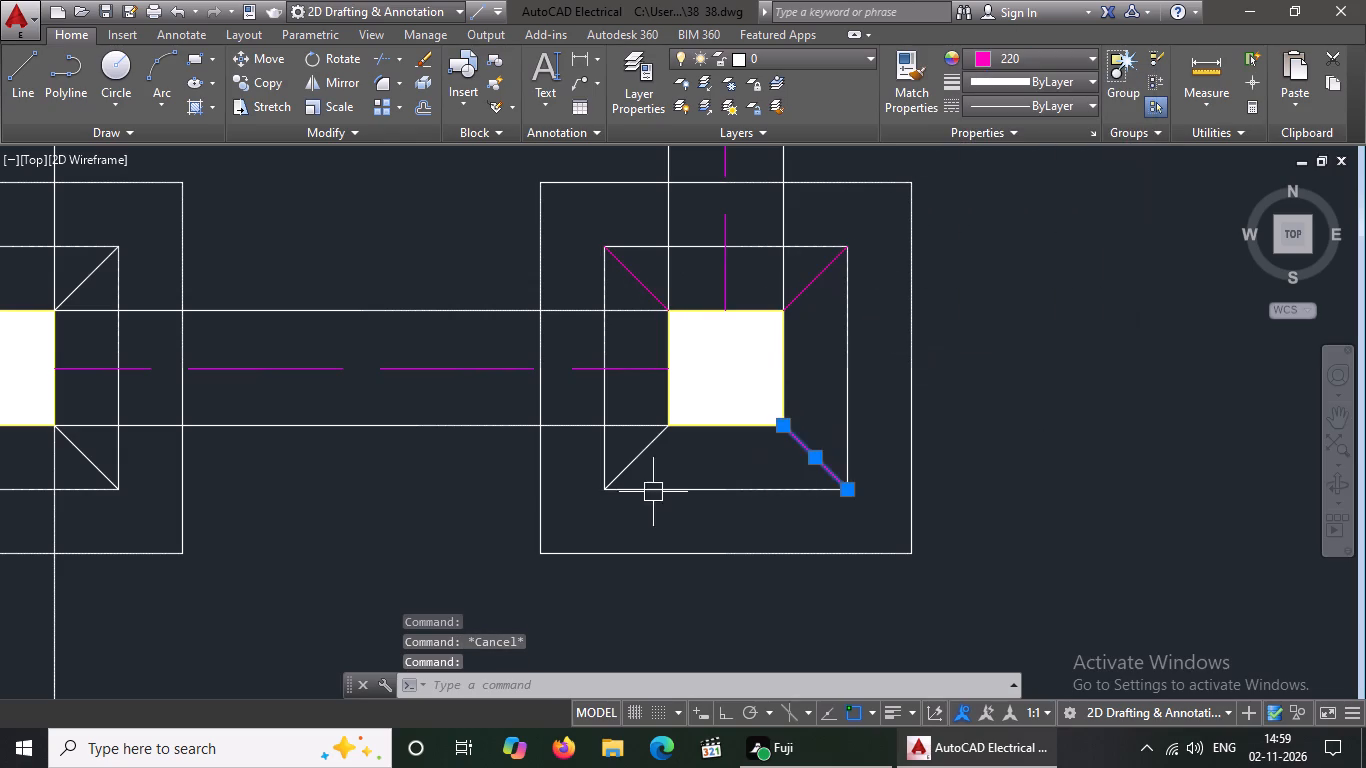
key(Escape)
click(642, 457)
click(1034, 51)
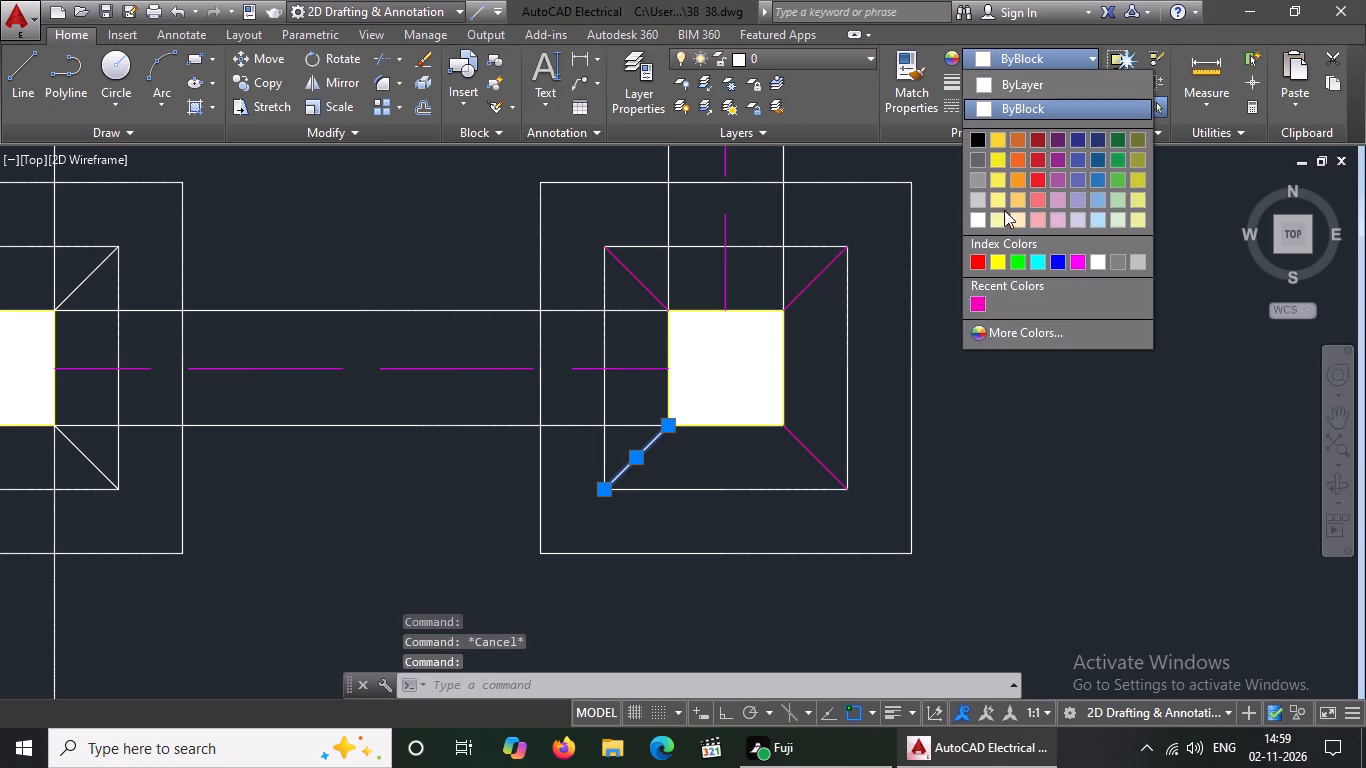
click(979, 304)
key(Escape)
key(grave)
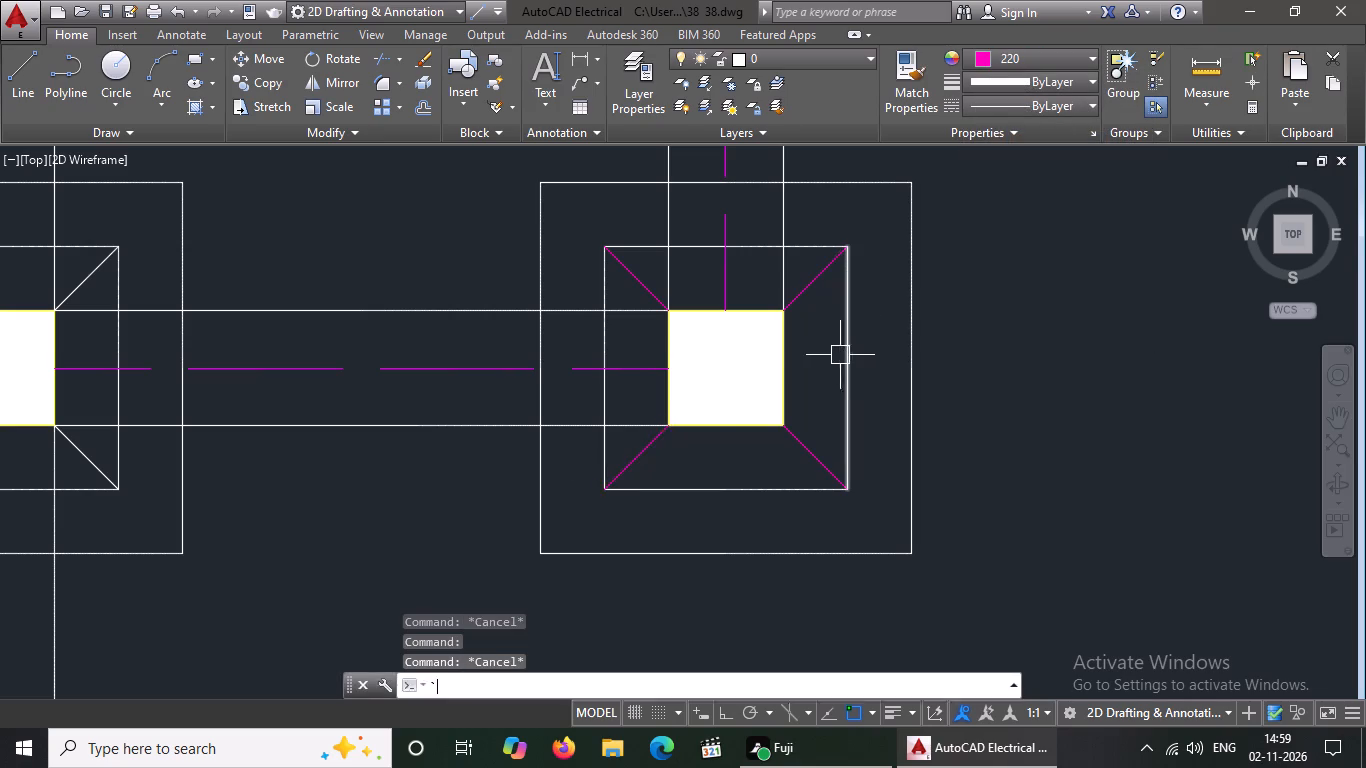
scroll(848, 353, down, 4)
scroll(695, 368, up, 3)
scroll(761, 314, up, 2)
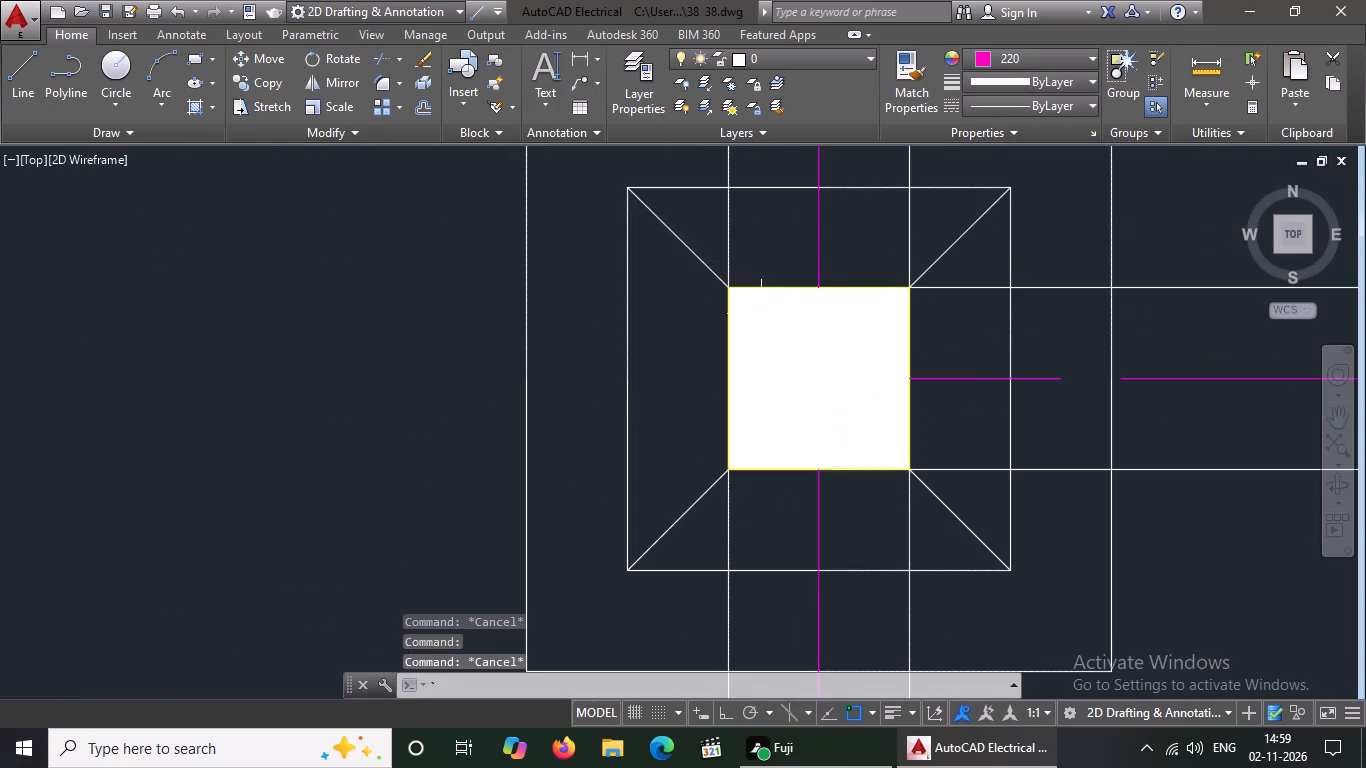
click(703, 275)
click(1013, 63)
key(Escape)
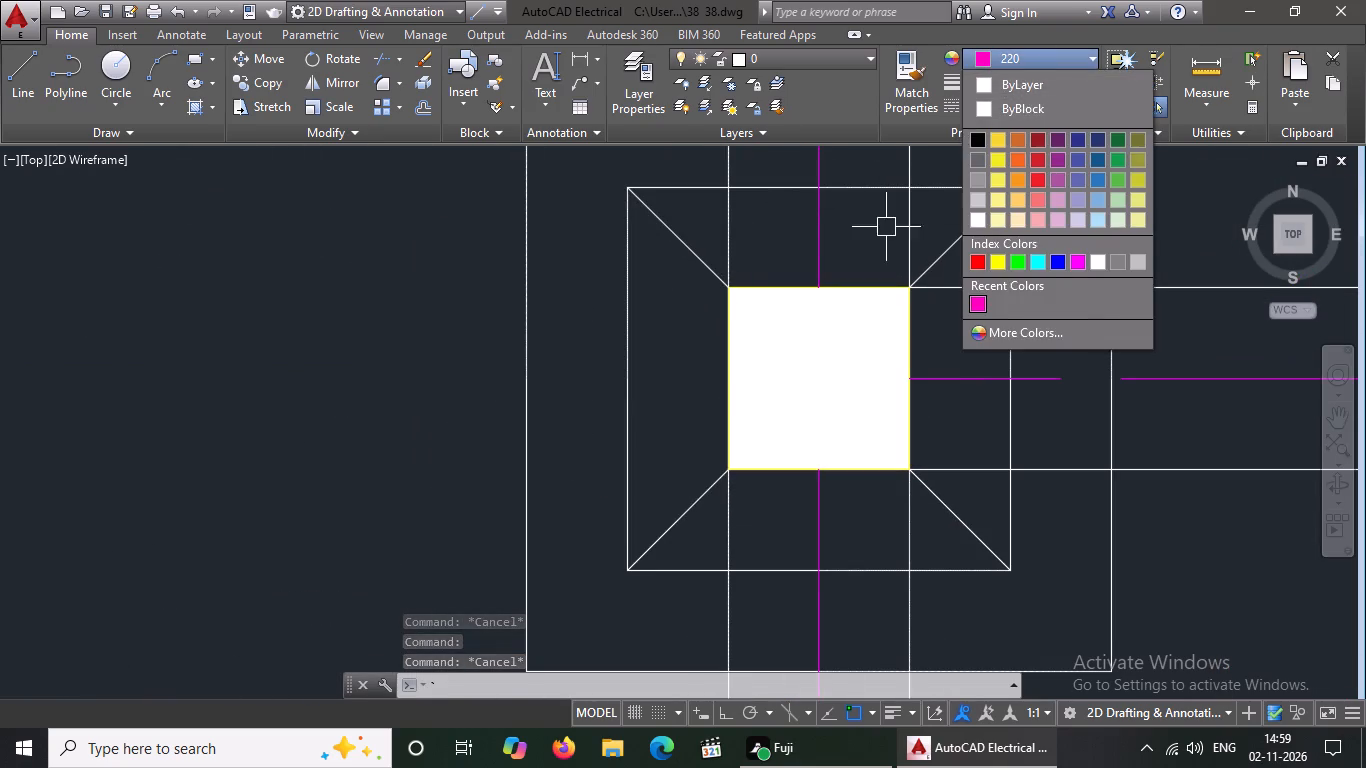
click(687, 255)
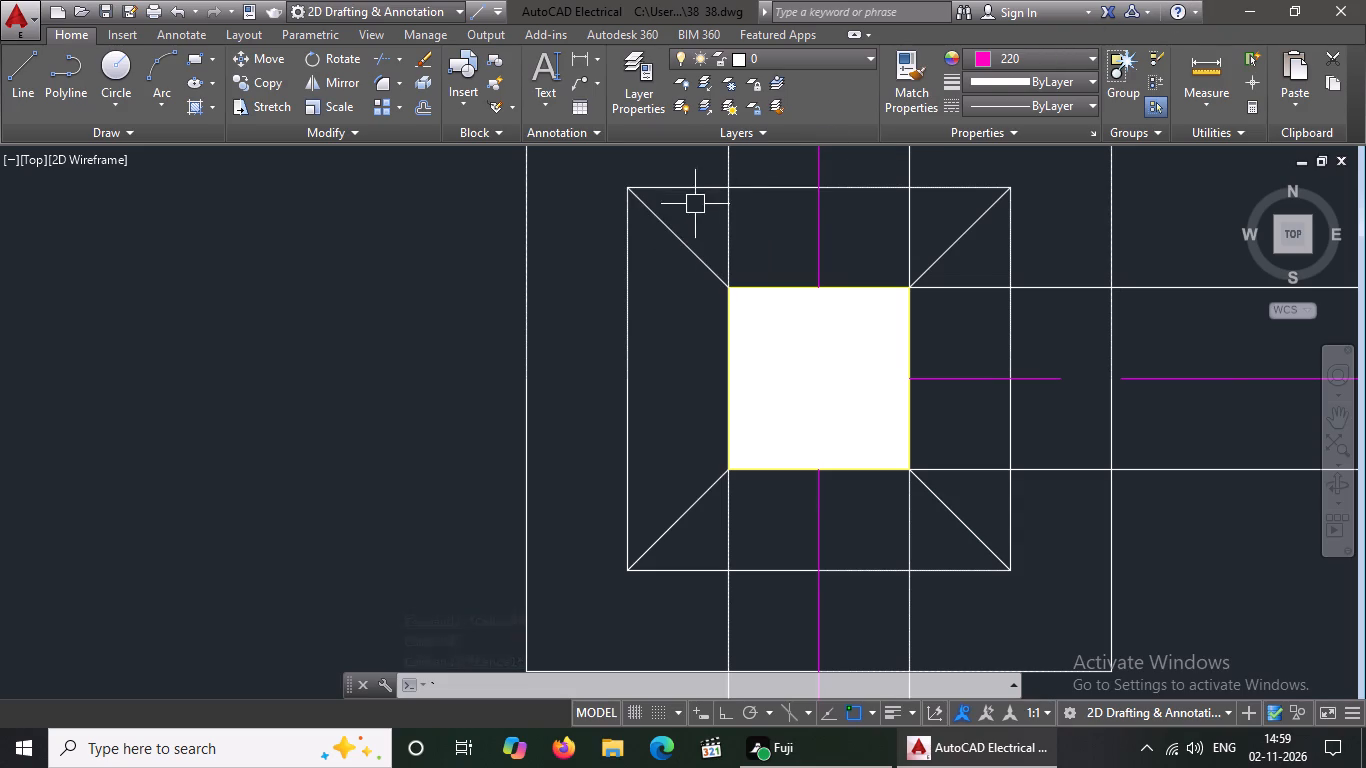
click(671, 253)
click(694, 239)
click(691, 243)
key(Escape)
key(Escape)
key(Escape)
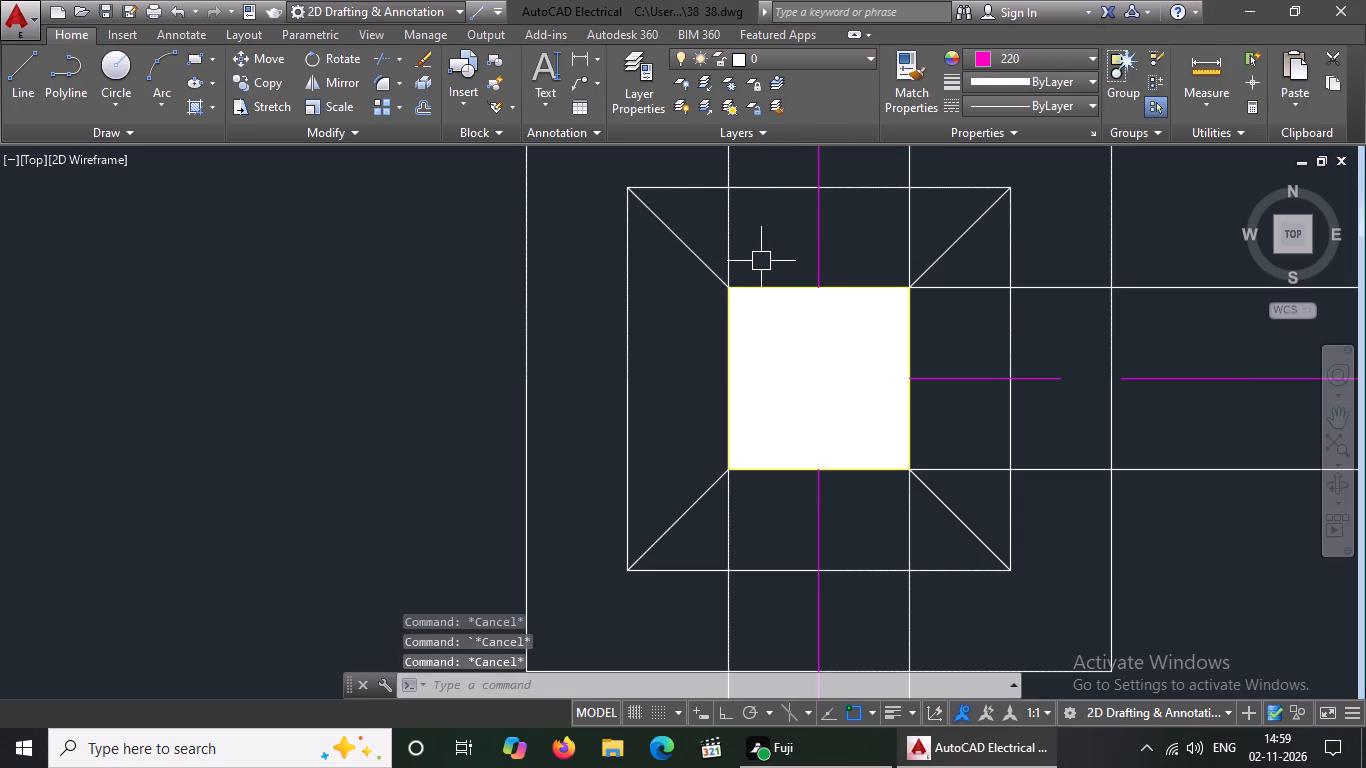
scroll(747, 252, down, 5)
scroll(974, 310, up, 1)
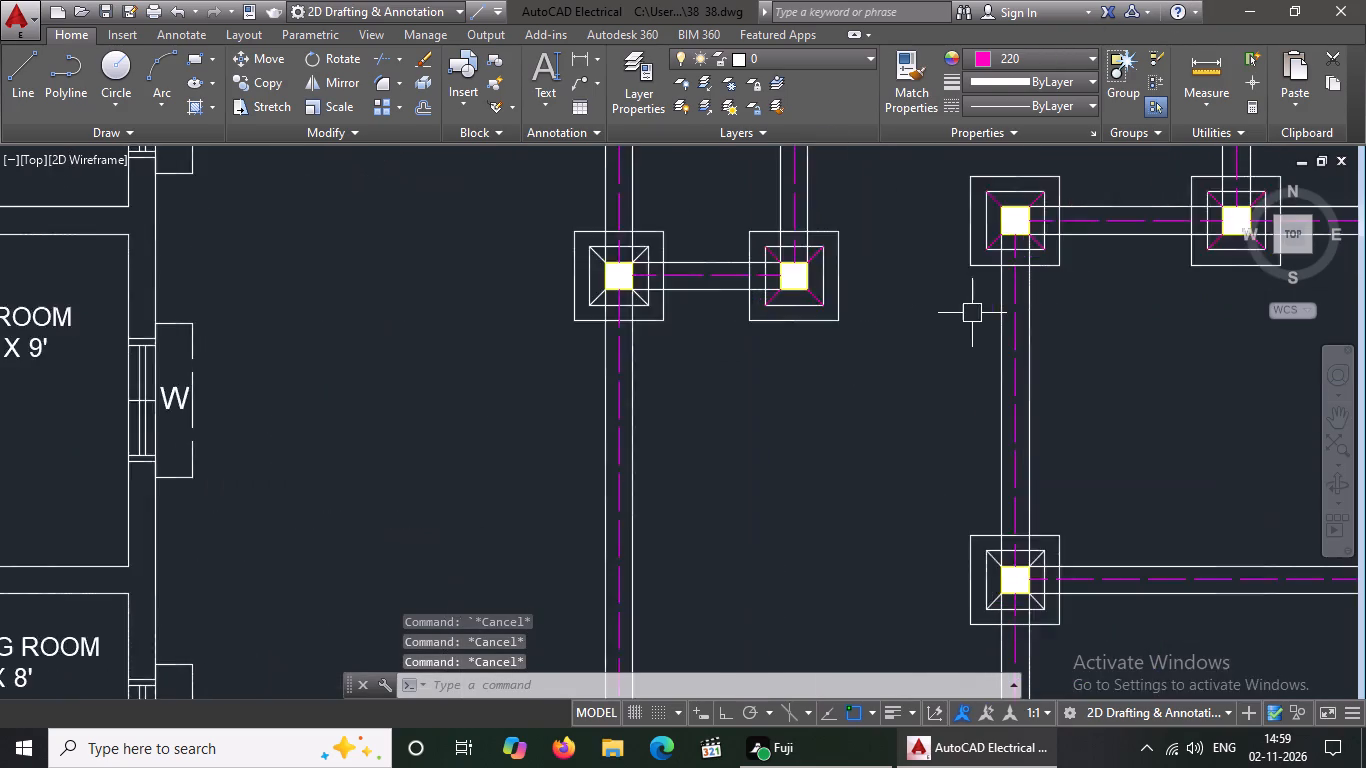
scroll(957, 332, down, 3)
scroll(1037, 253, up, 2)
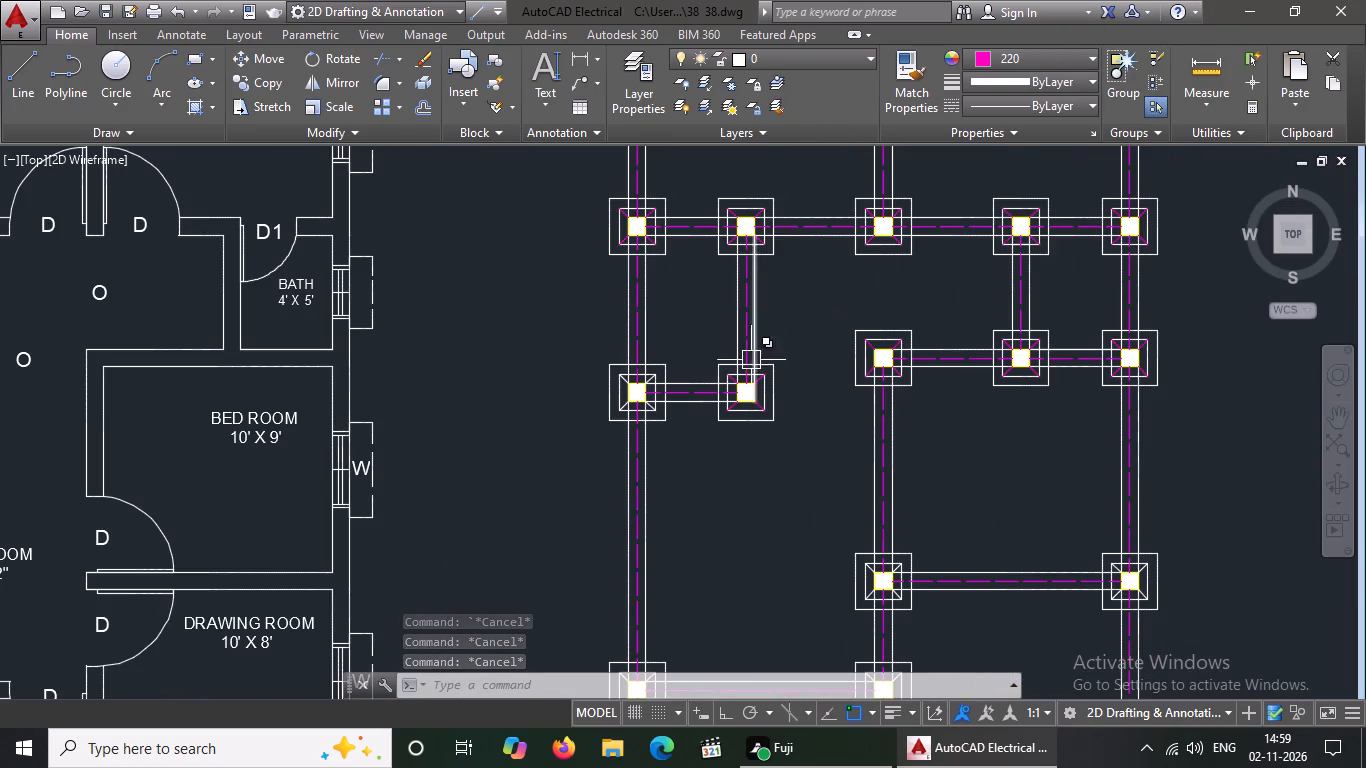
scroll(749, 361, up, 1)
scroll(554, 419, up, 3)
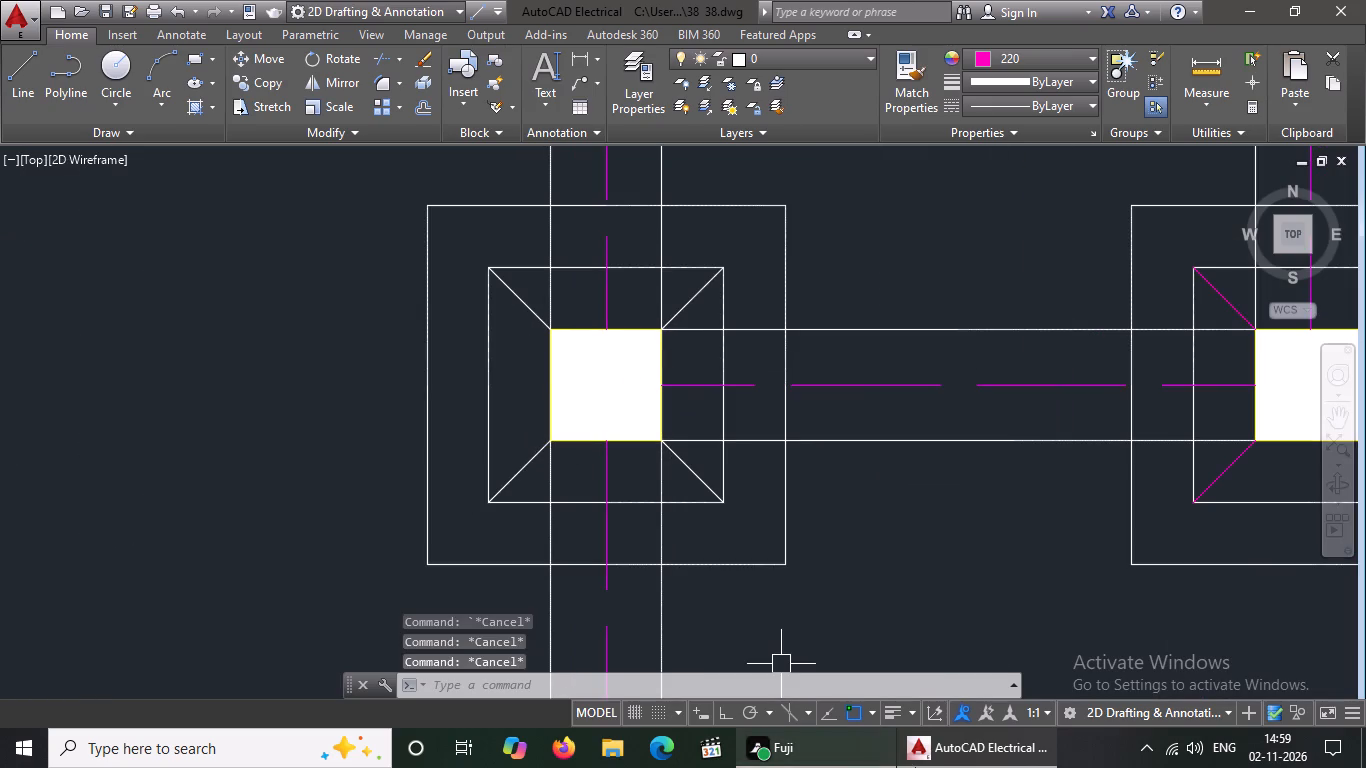
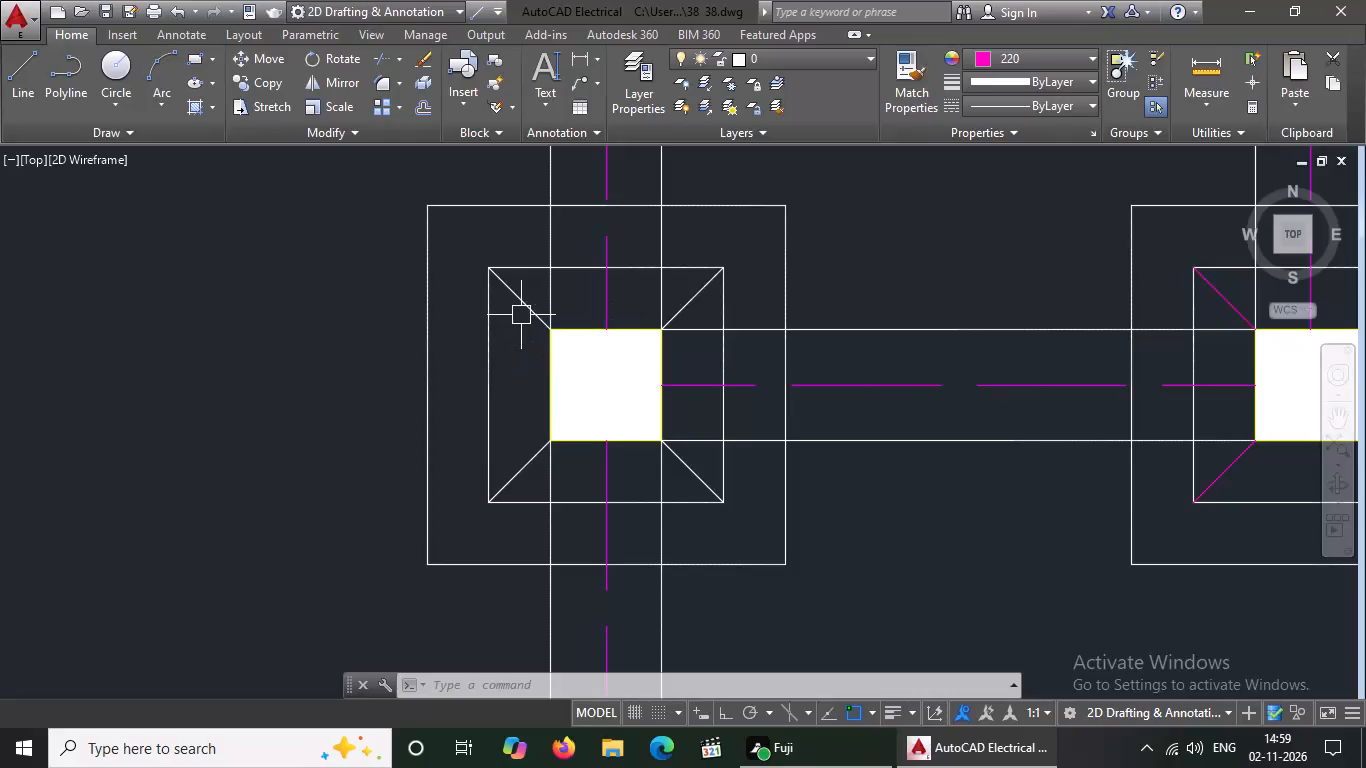
Change the northwest and northeast diagonal lines of the western footing in the two-footing row southwest of the third row to colour 220.
click(522, 314)
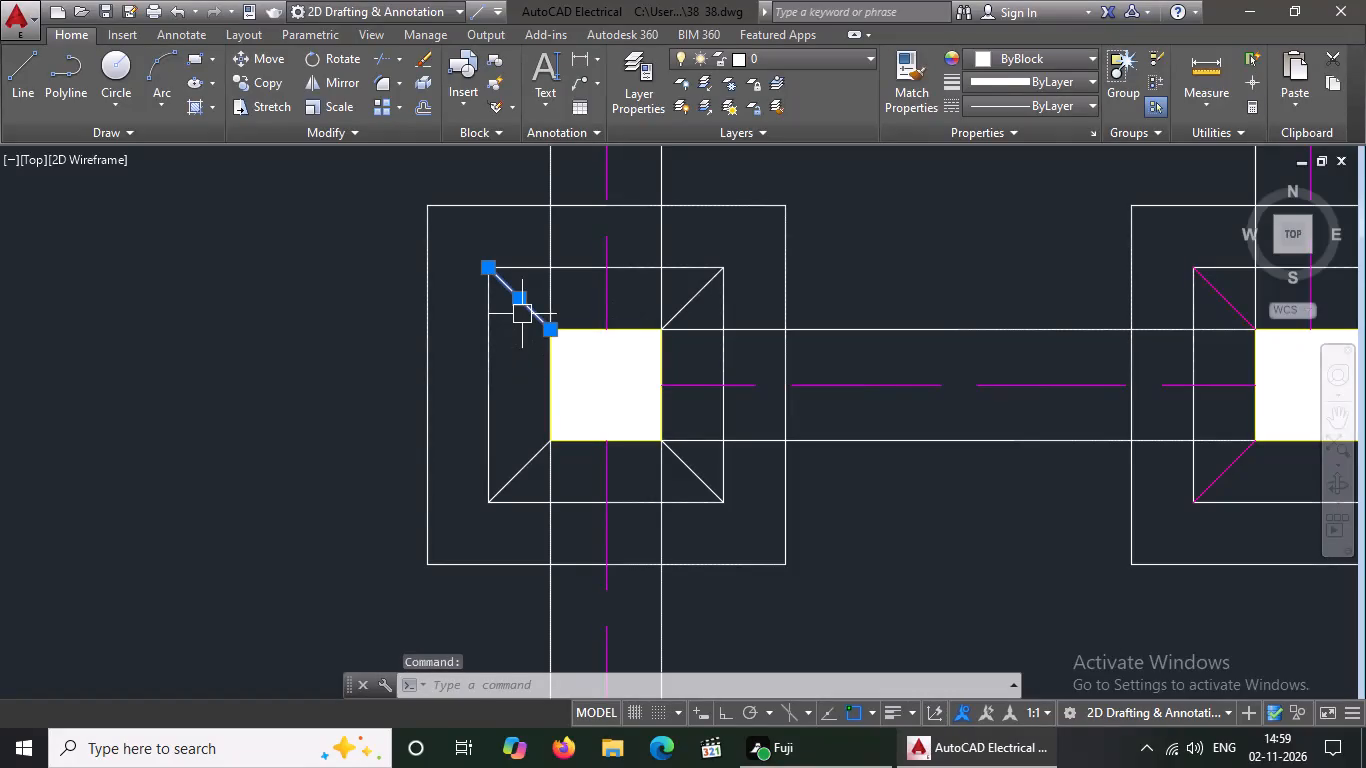
click(1006, 50)
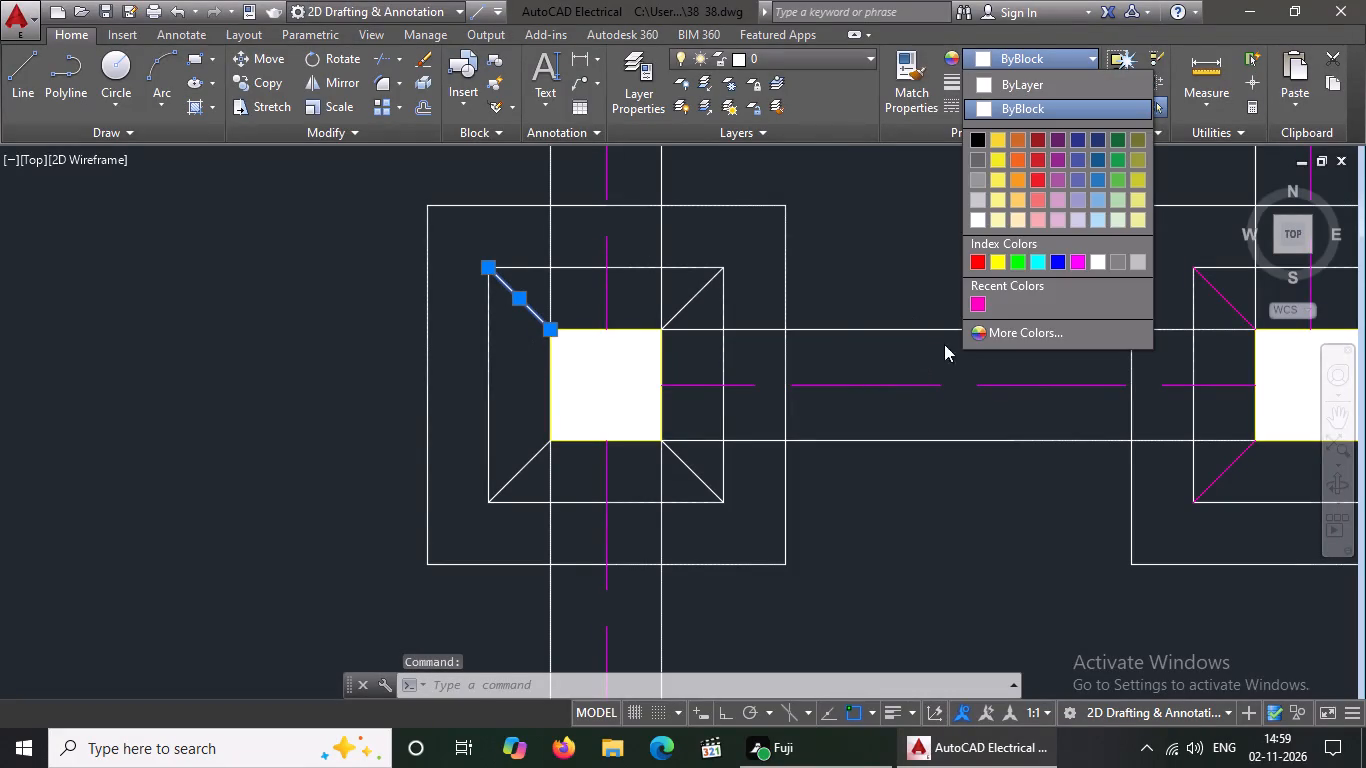
drag(979, 301, 973, 318)
key(Escape)
click(684, 299)
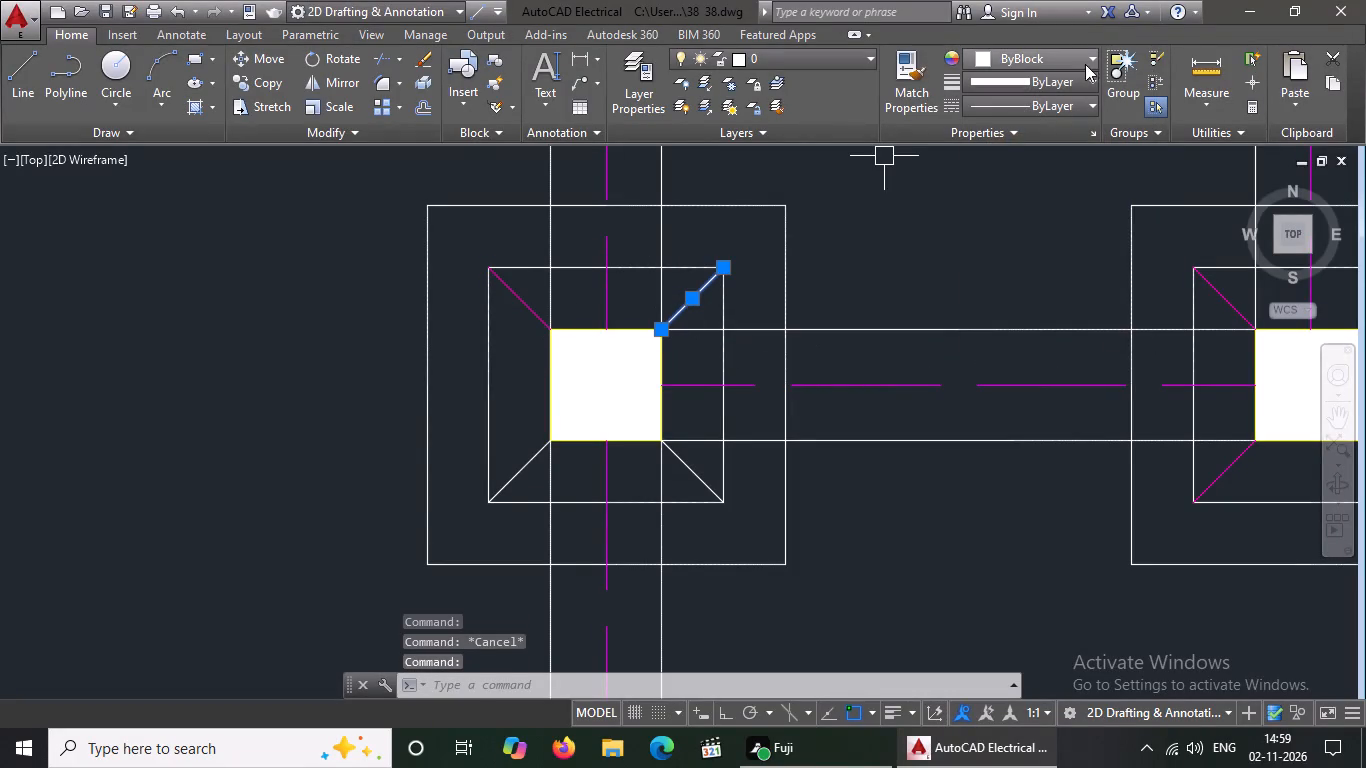
click(1054, 62)
click(978, 304)
key(Escape)
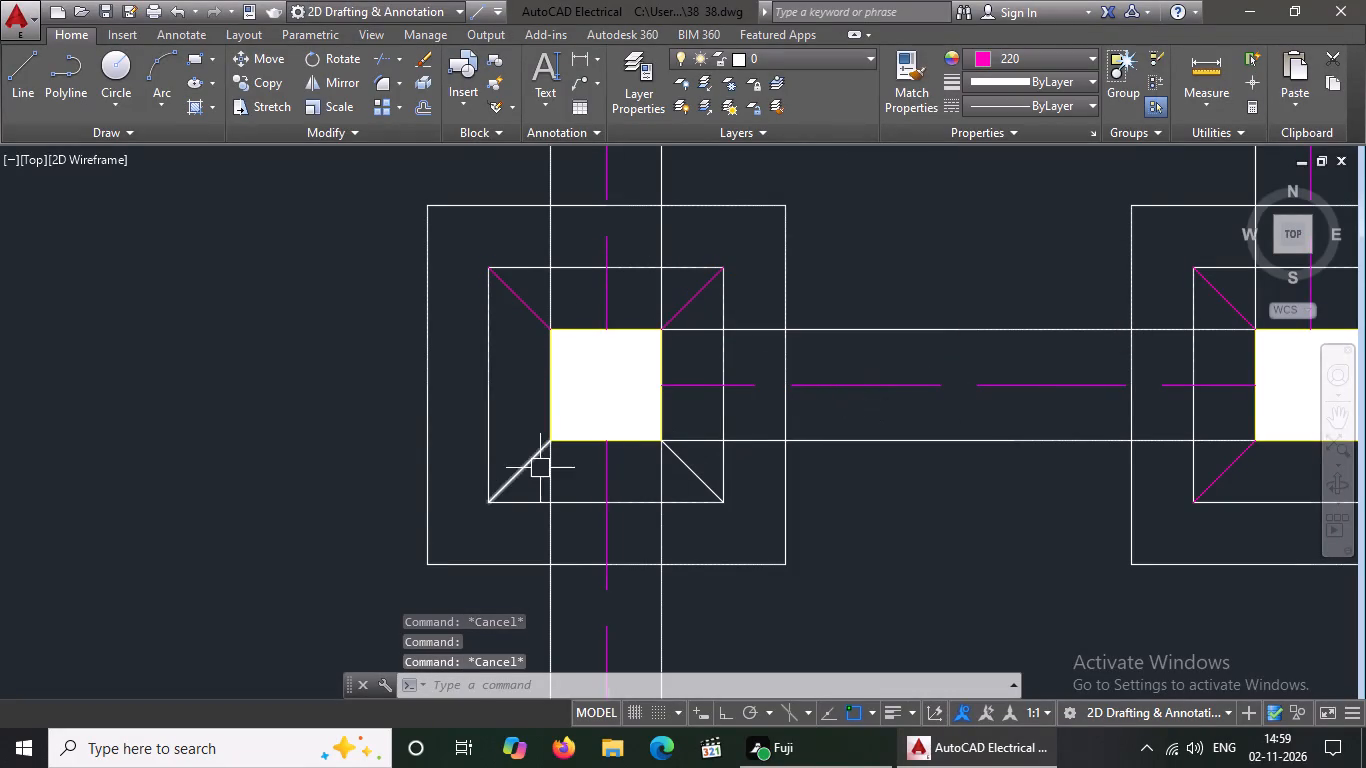
Change the southwest and southeast diagonal lines of that two-footing row's western footing to colour 220.
click(516, 461)
click(1028, 54)
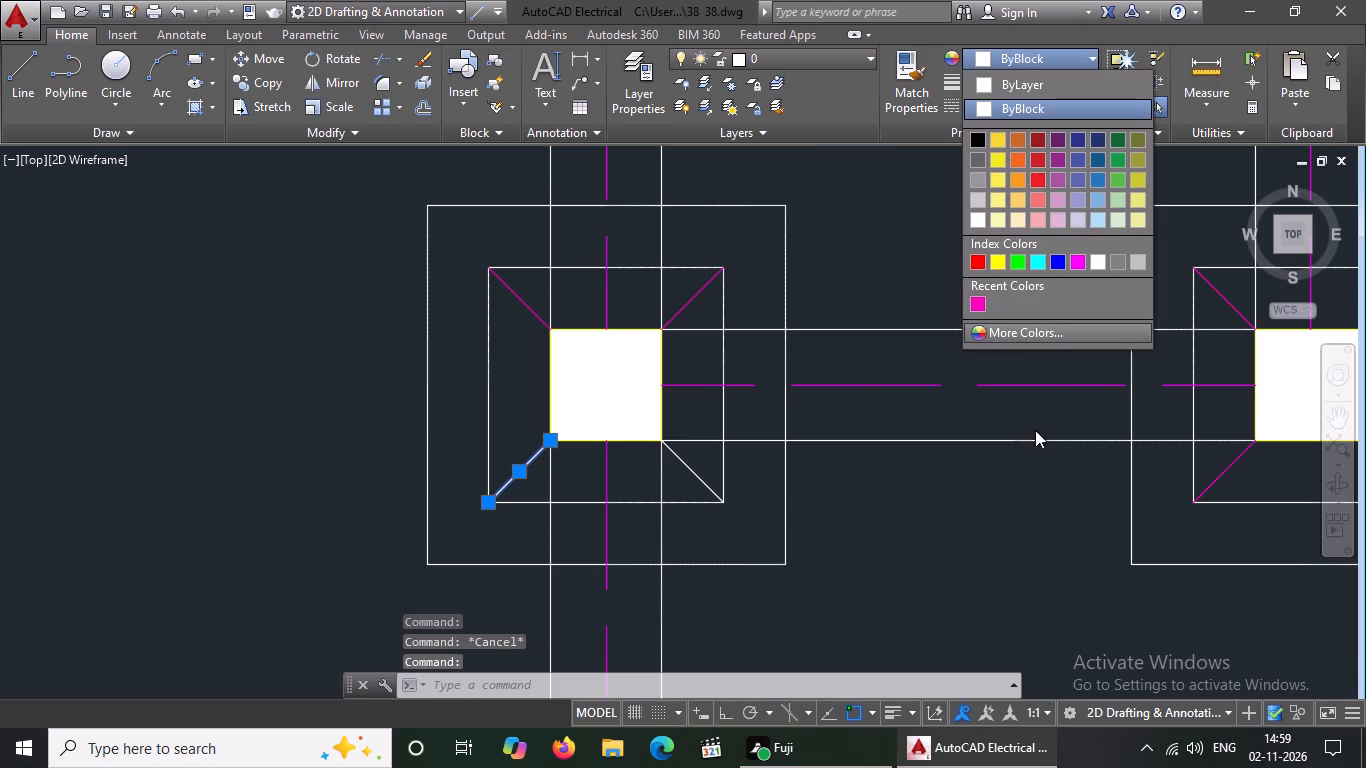
click(974, 290)
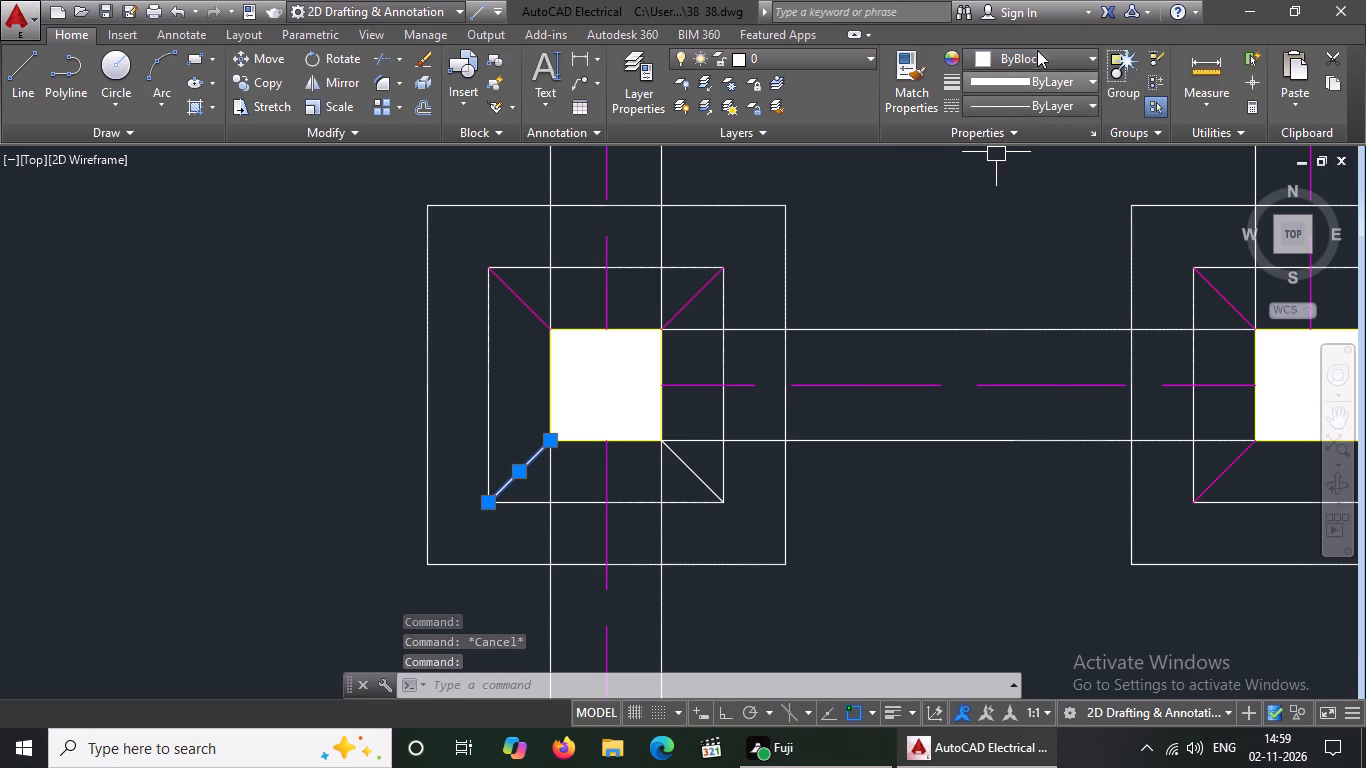
click(1038, 49)
click(980, 299)
key(Escape)
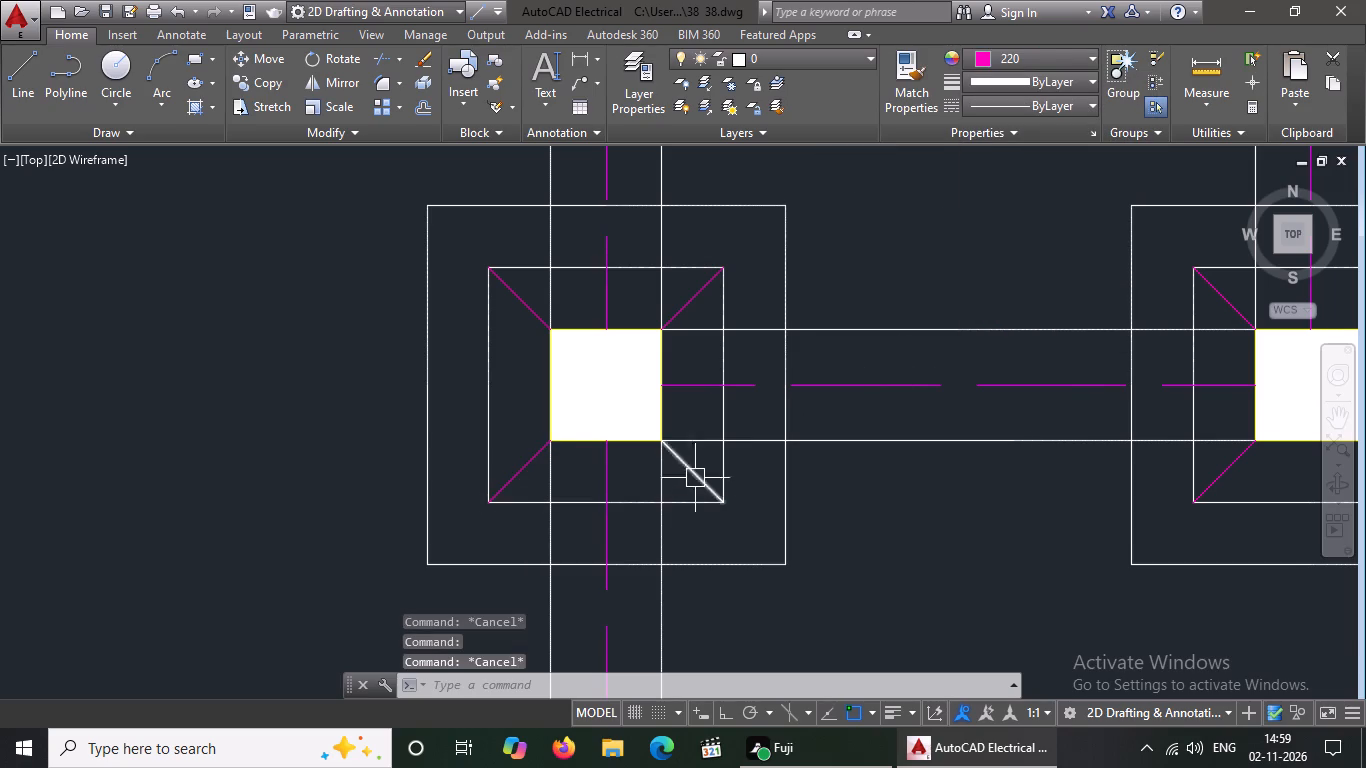
drag(697, 477, 706, 460)
drag(994, 58, 998, 71)
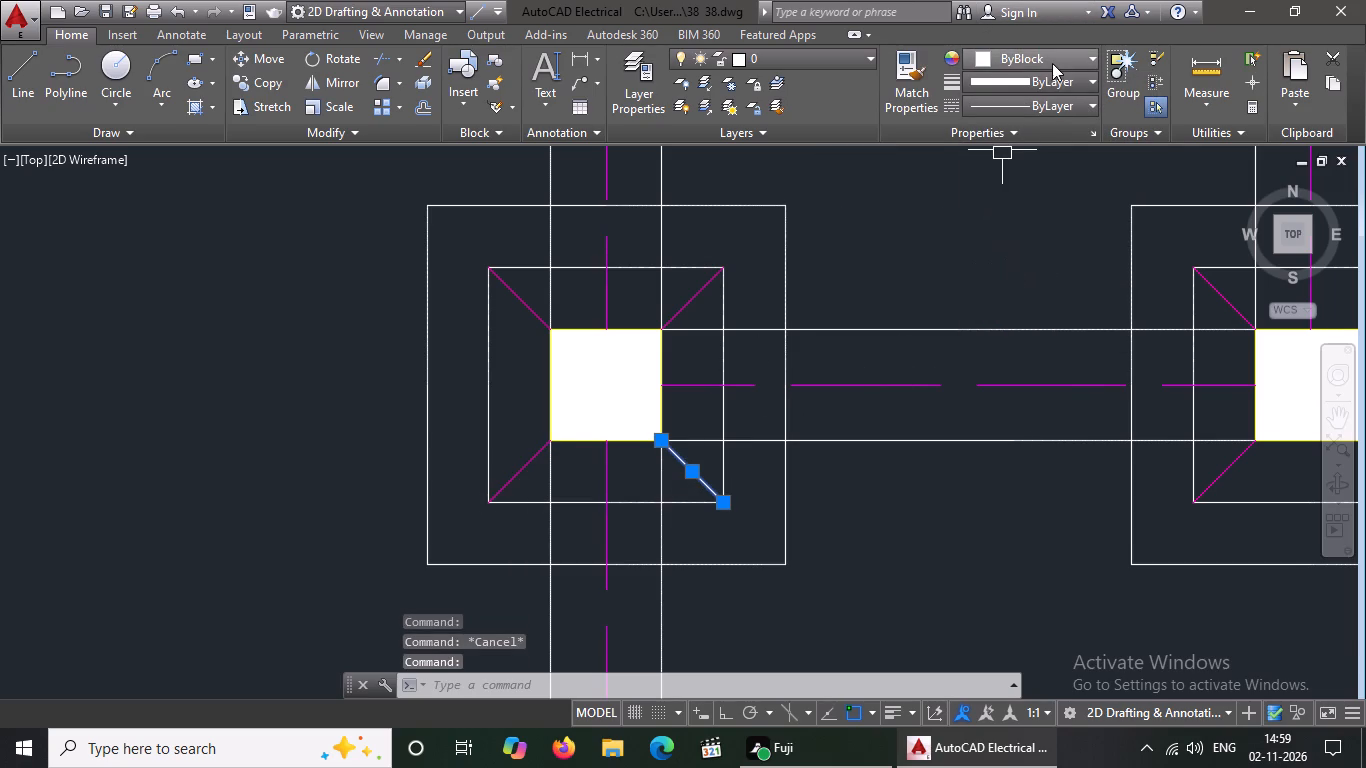
click(1052, 63)
click(977, 302)
key(Escape)
Change the northwest and northeast diagonal lines of the western footing in the two-footing row directly south of the third row to colour 220.
scroll(806, 357, down, 4)
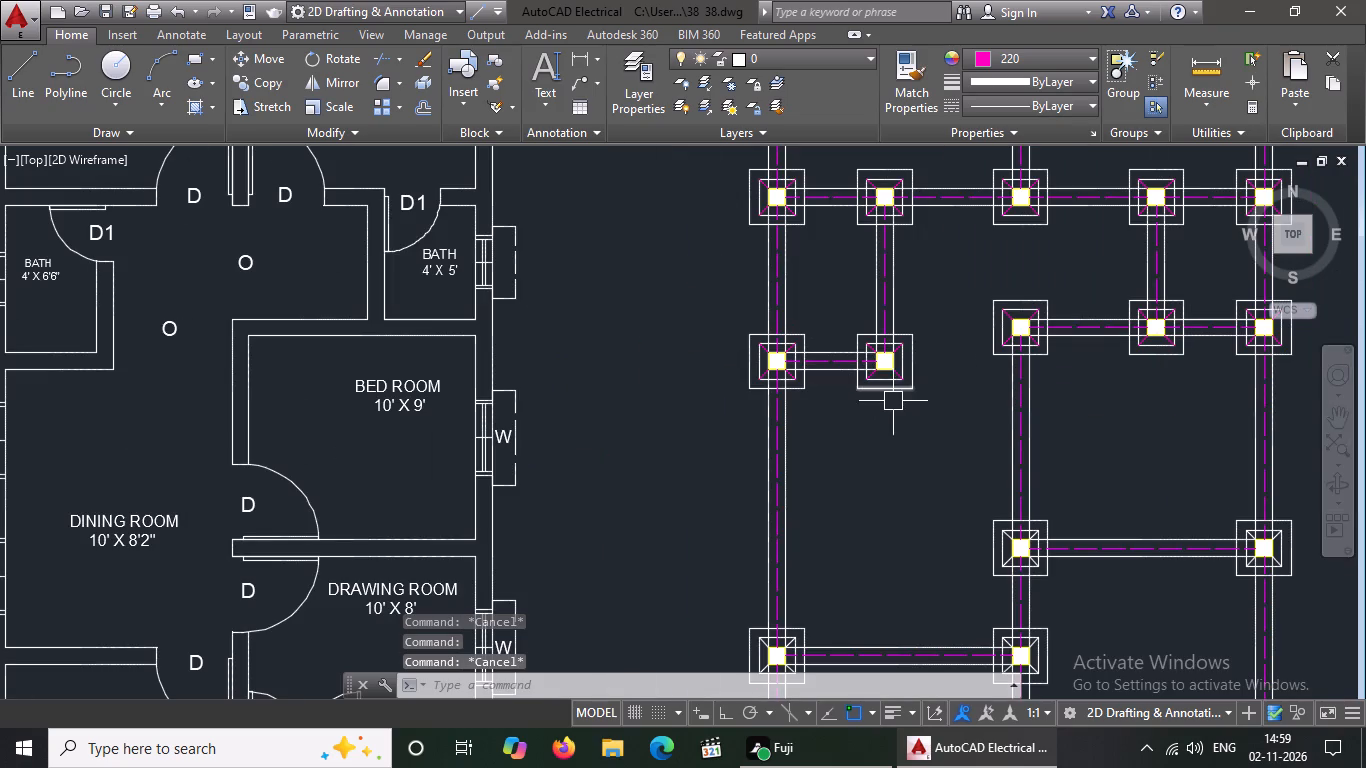
scroll(1116, 545, up, 2)
scroll(977, 415, down, 5)
scroll(1078, 483, up, 2)
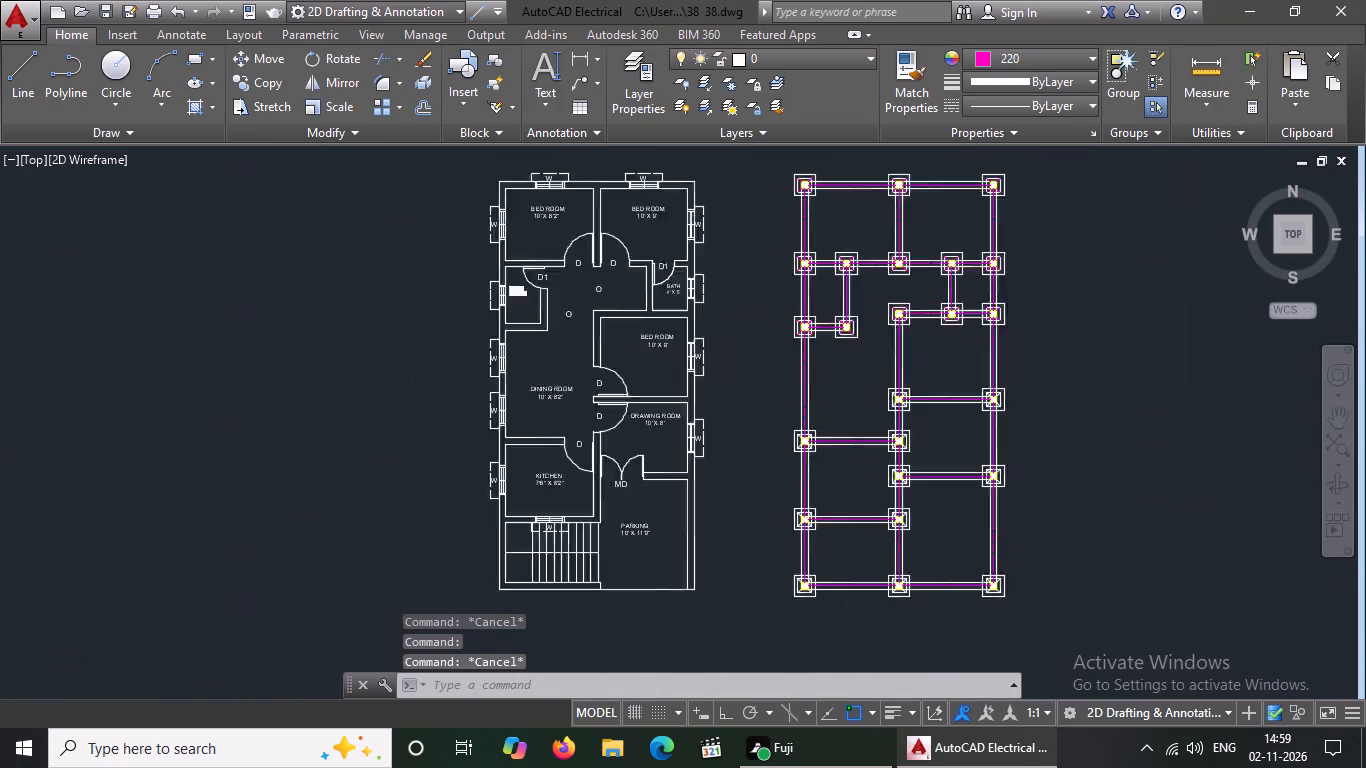
scroll(1078, 483, up, 1)
scroll(659, 292, down, 2)
scroll(640, 180, up, 2)
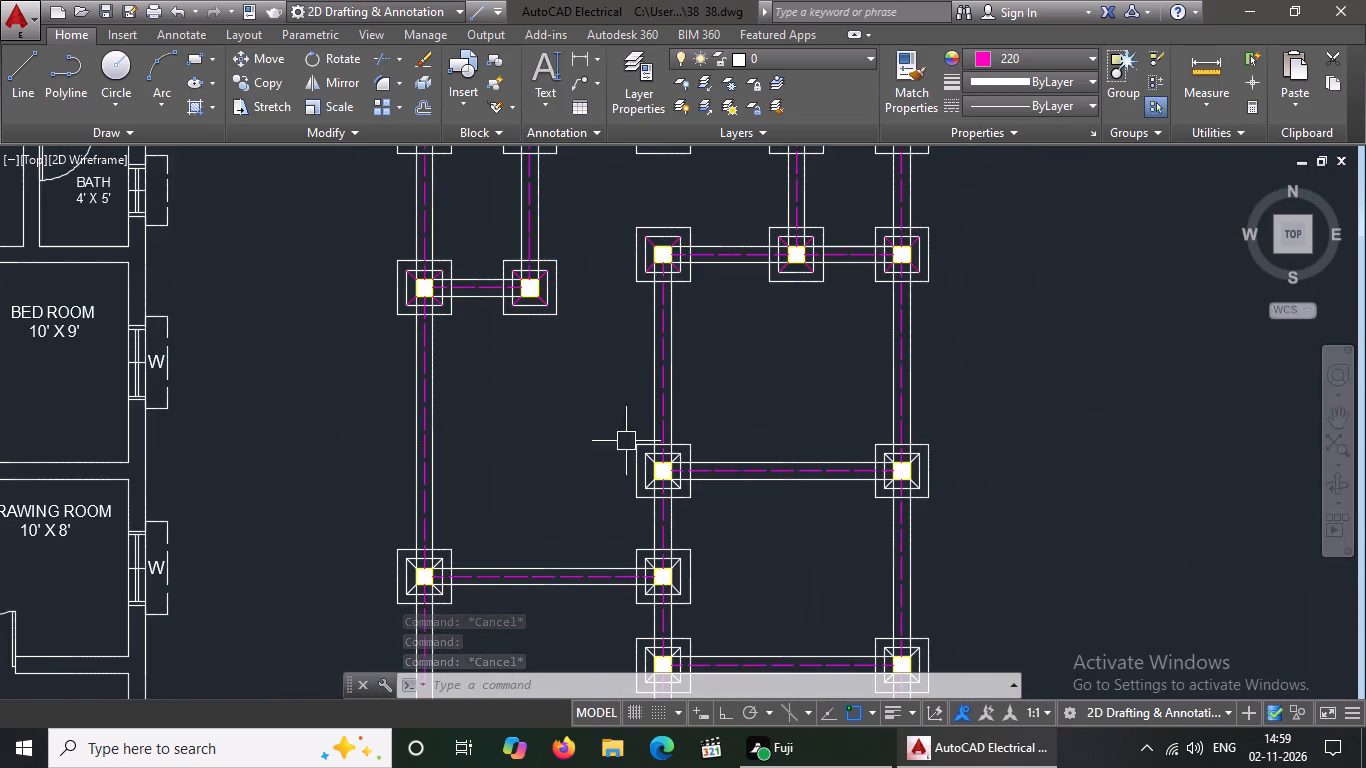
scroll(622, 479, up, 2)
scroll(697, 435, up, 3)
click(658, 439)
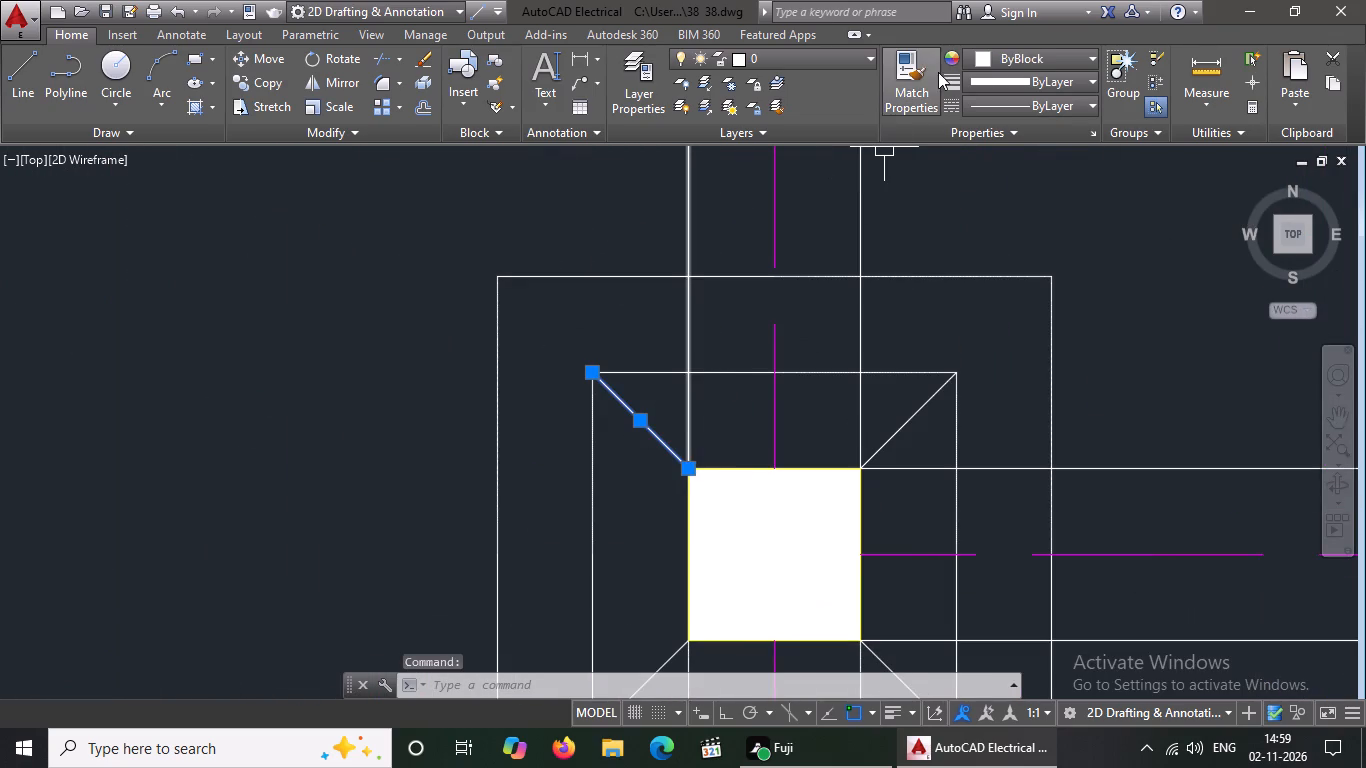
click(983, 54)
drag(976, 304, 973, 325)
key(Escape)
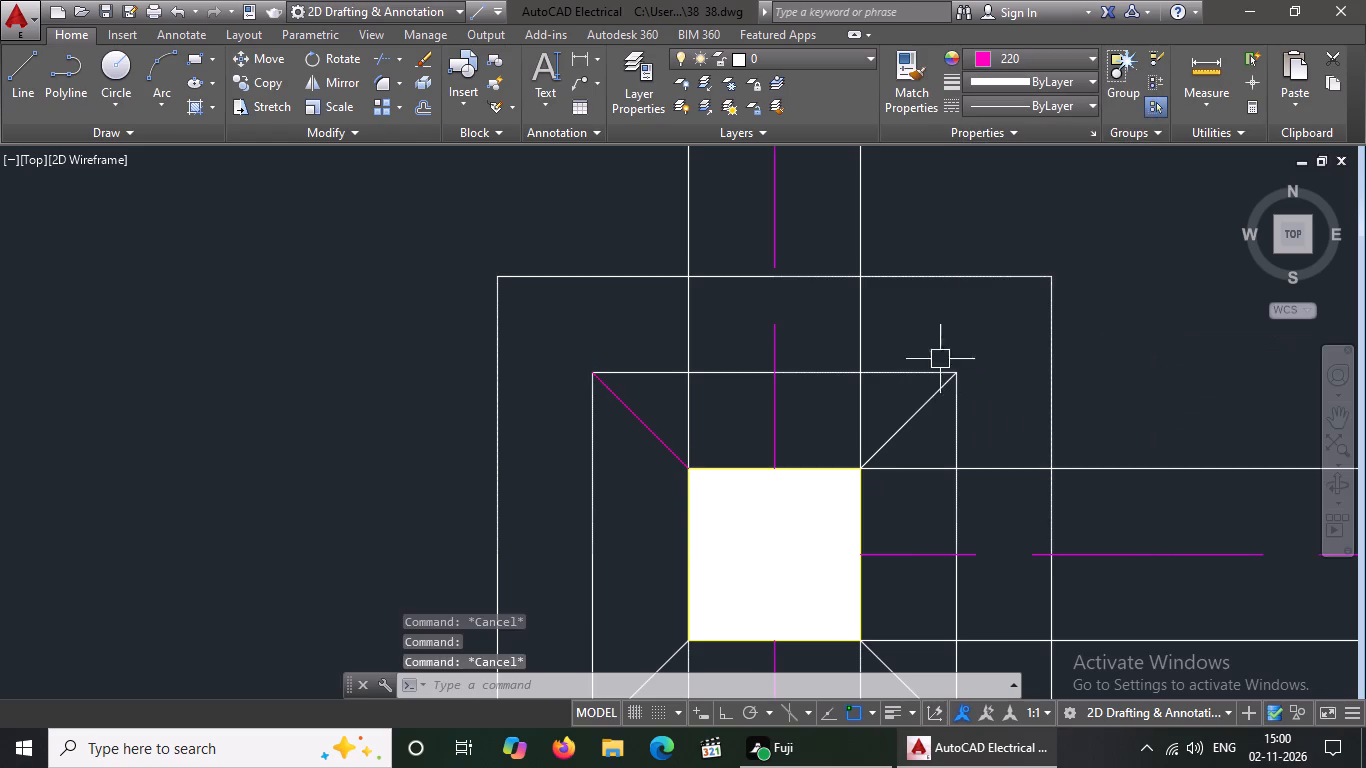
drag(923, 397, 934, 405)
click(1033, 63)
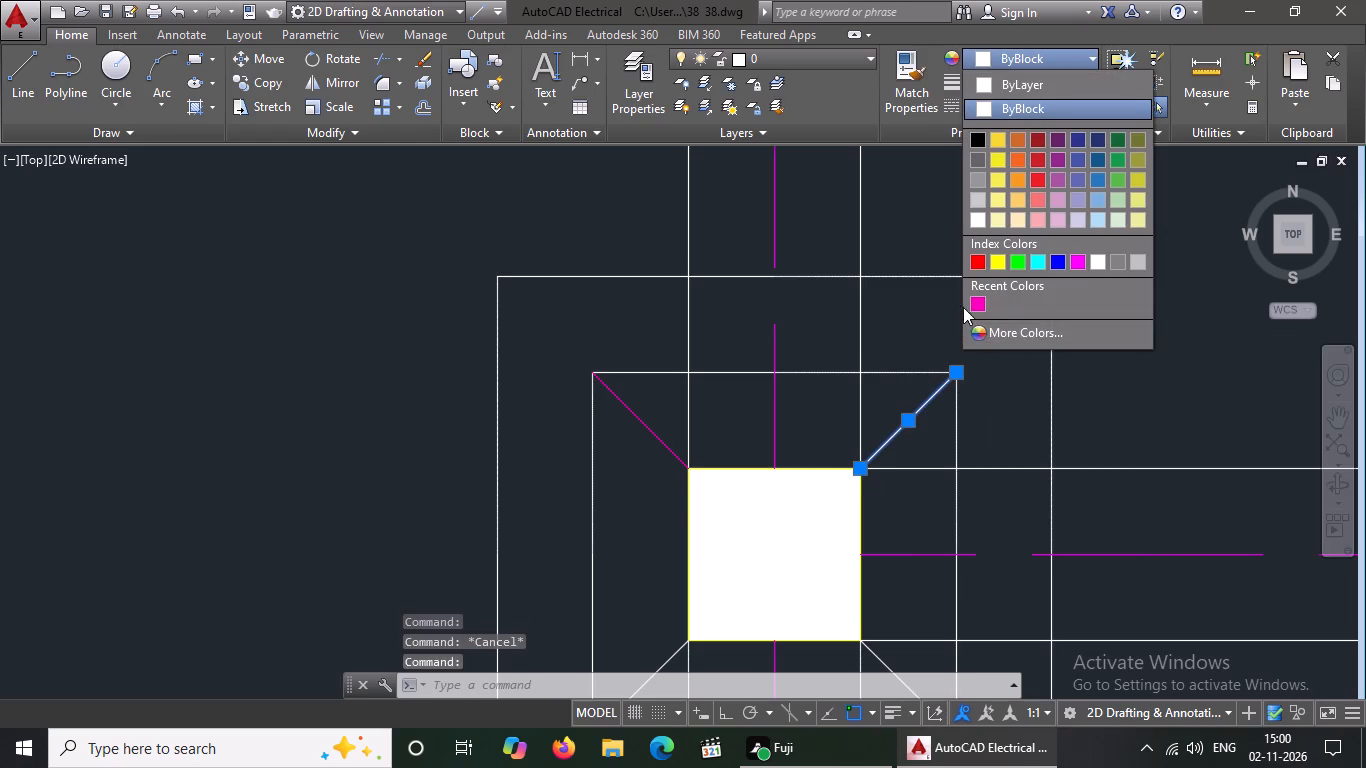
click(978, 298)
scroll(911, 305, down, 3)
key(Escape)
Change the southwest and southeast diagonal lines of the western footing in the row directly south of the third row to colour 220.
scroll(845, 403, up, 3)
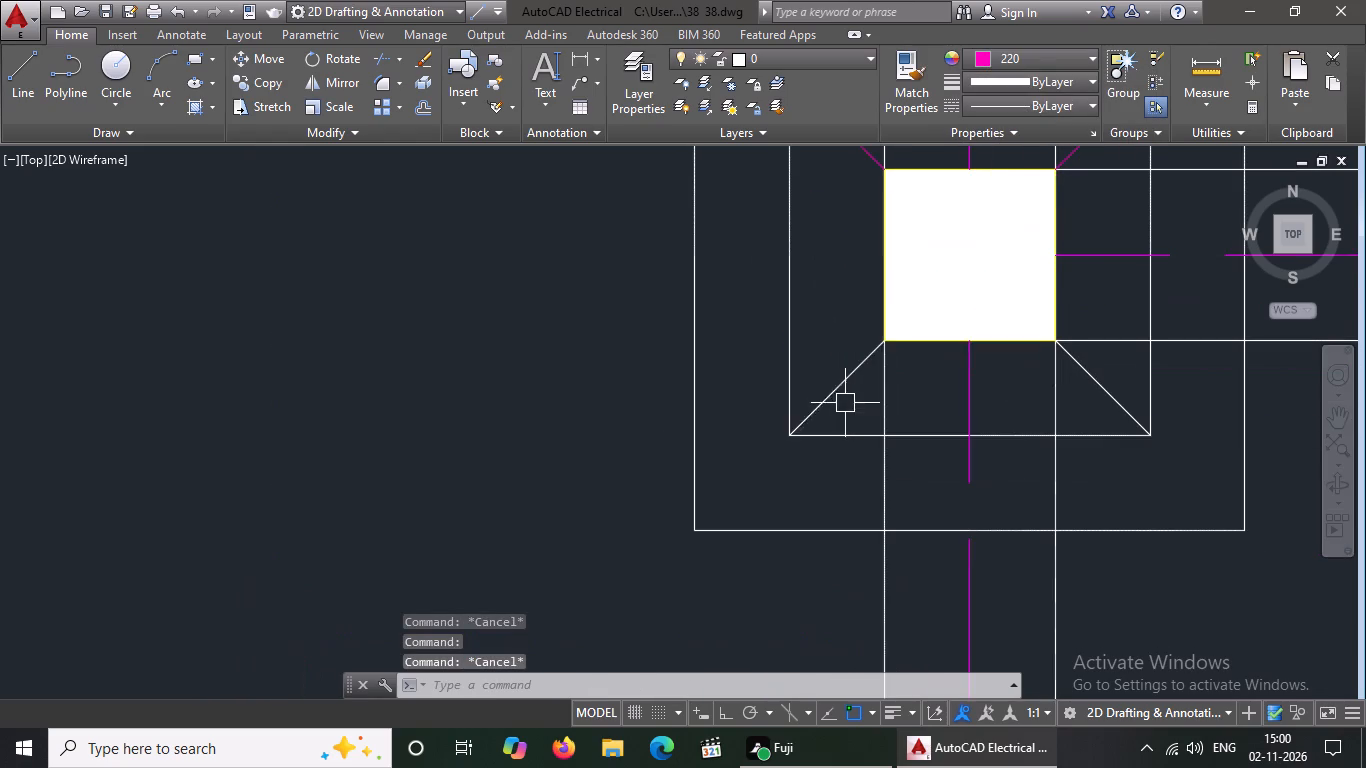
click(840, 388)
click(1035, 59)
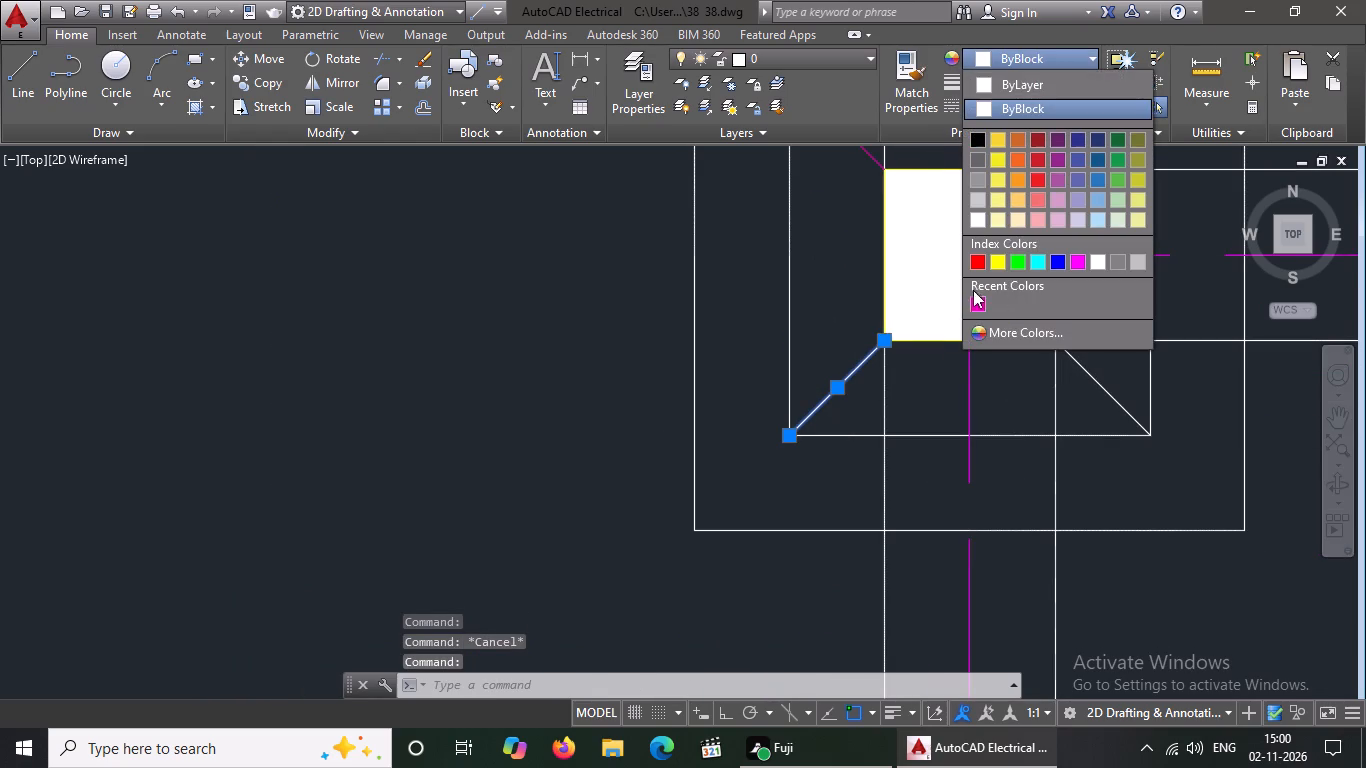
click(975, 301)
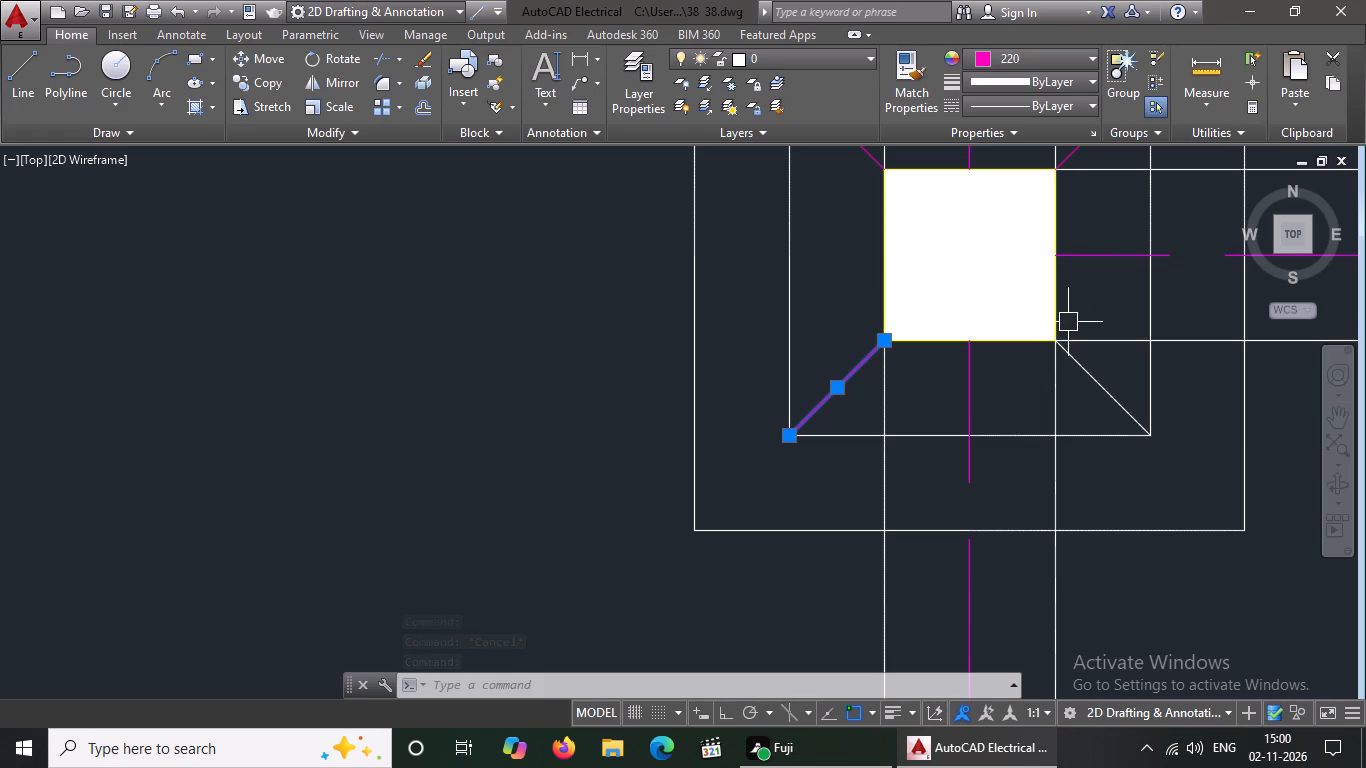
click(1106, 386)
click(1007, 52)
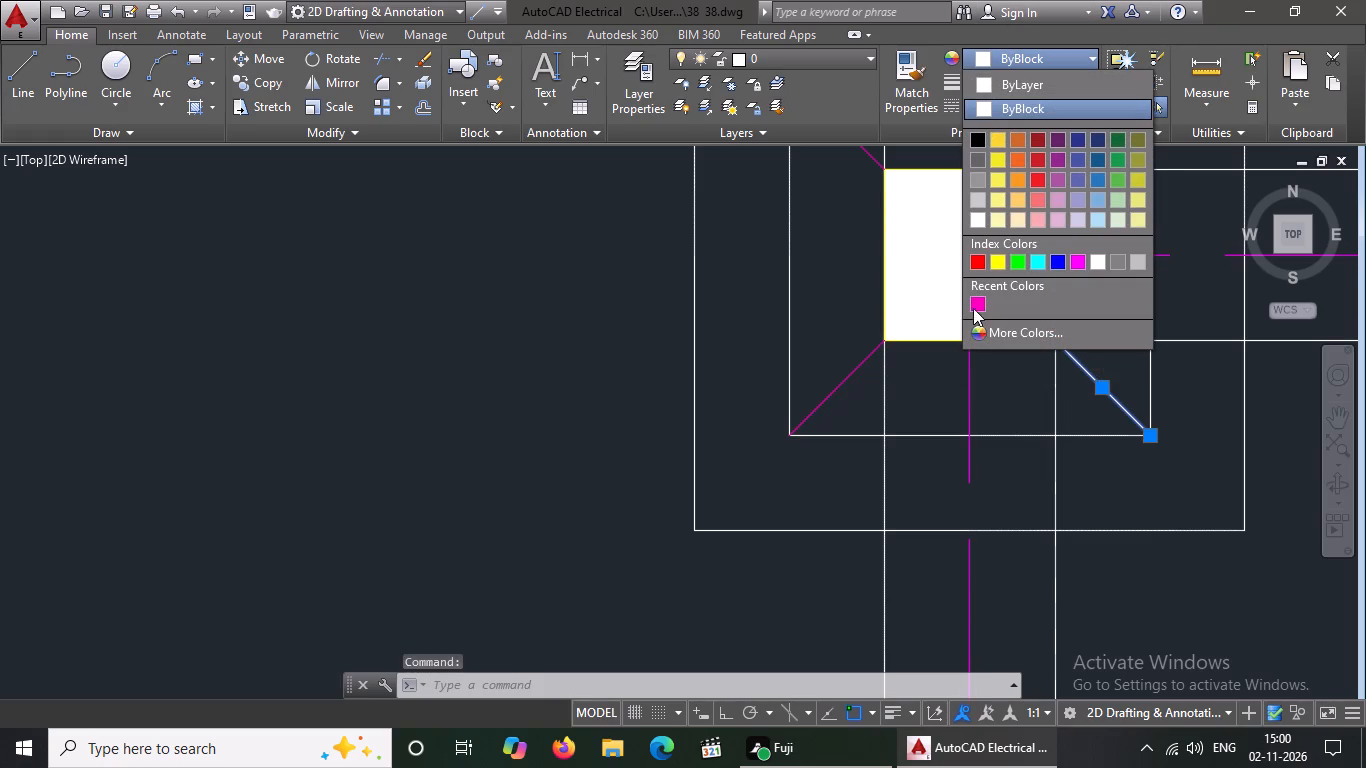
click(976, 303)
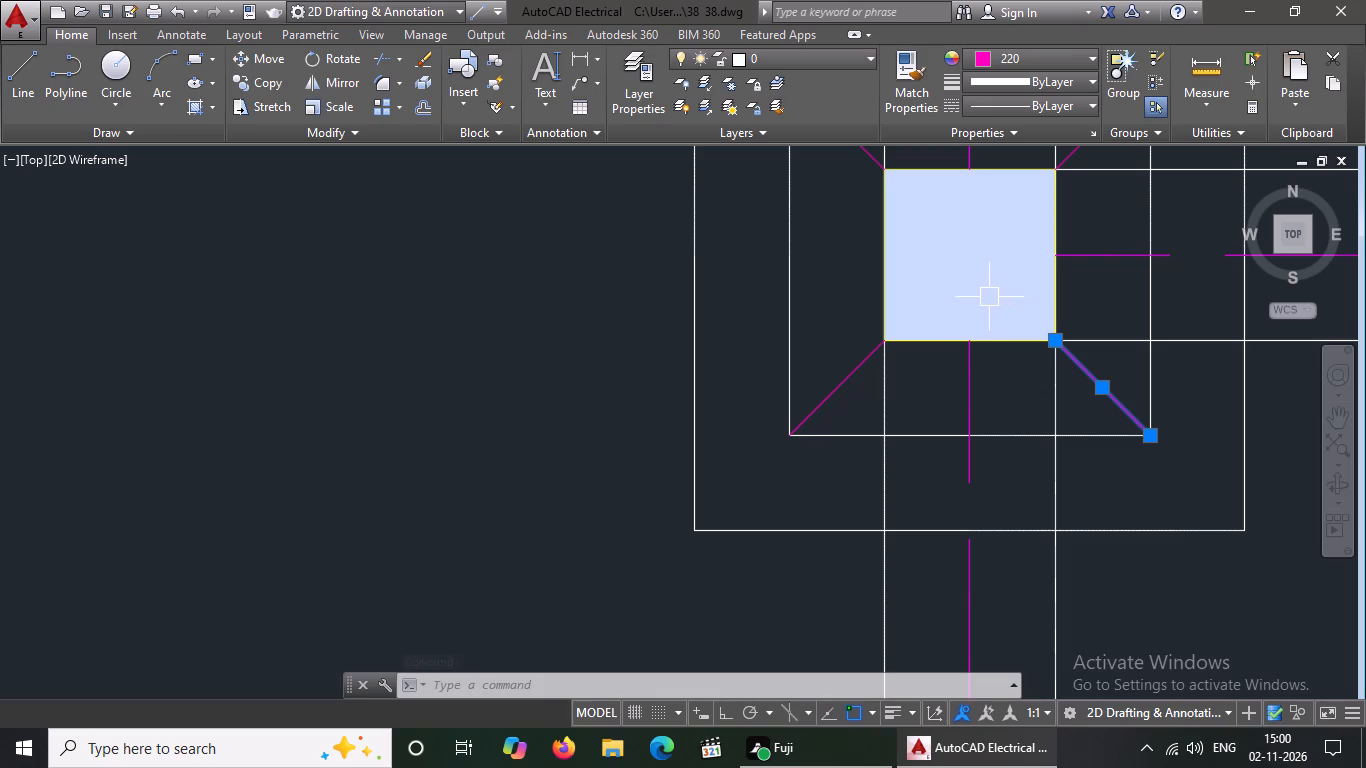
scroll(940, 293, down, 4)
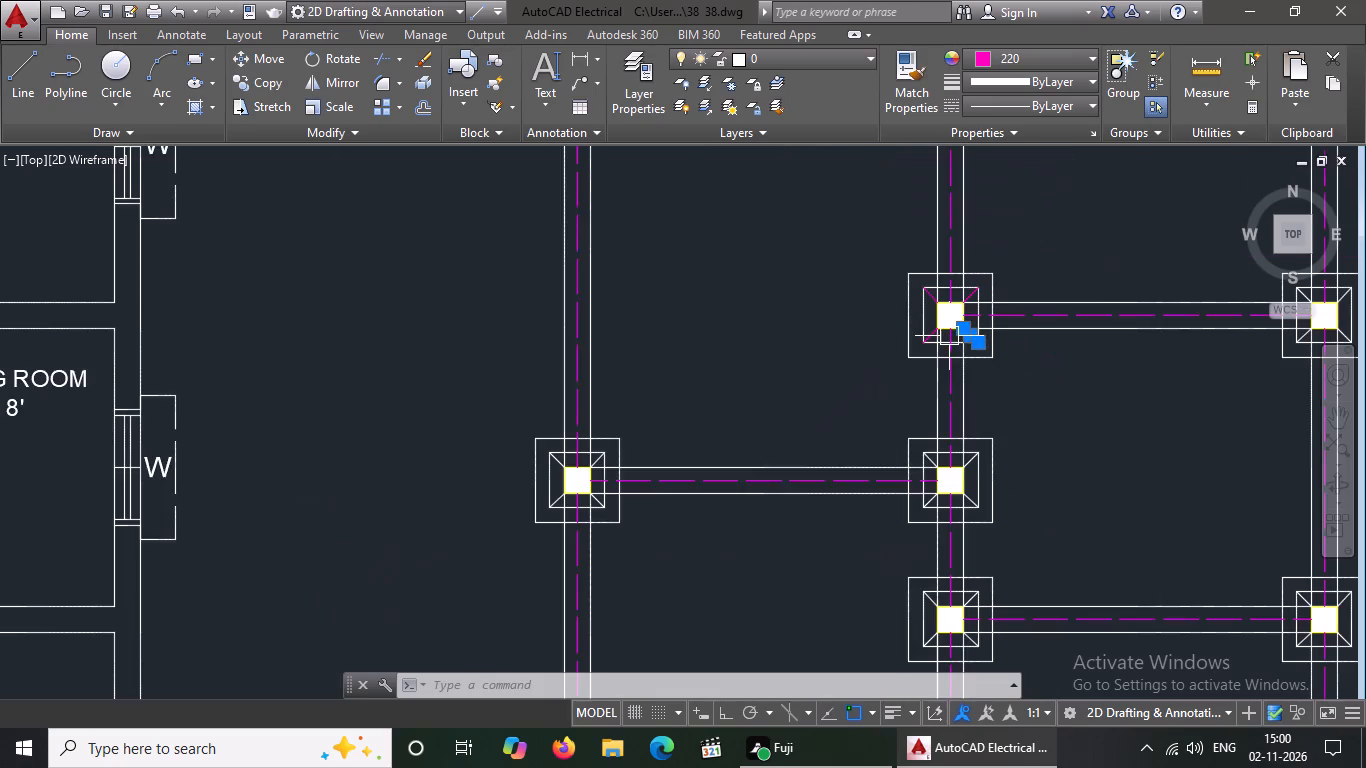
key(Escape)
Change the northwest and northeast diagonal lines of the eastern footing in the row directly south of the third row to colour 220.
scroll(944, 346, down, 2)
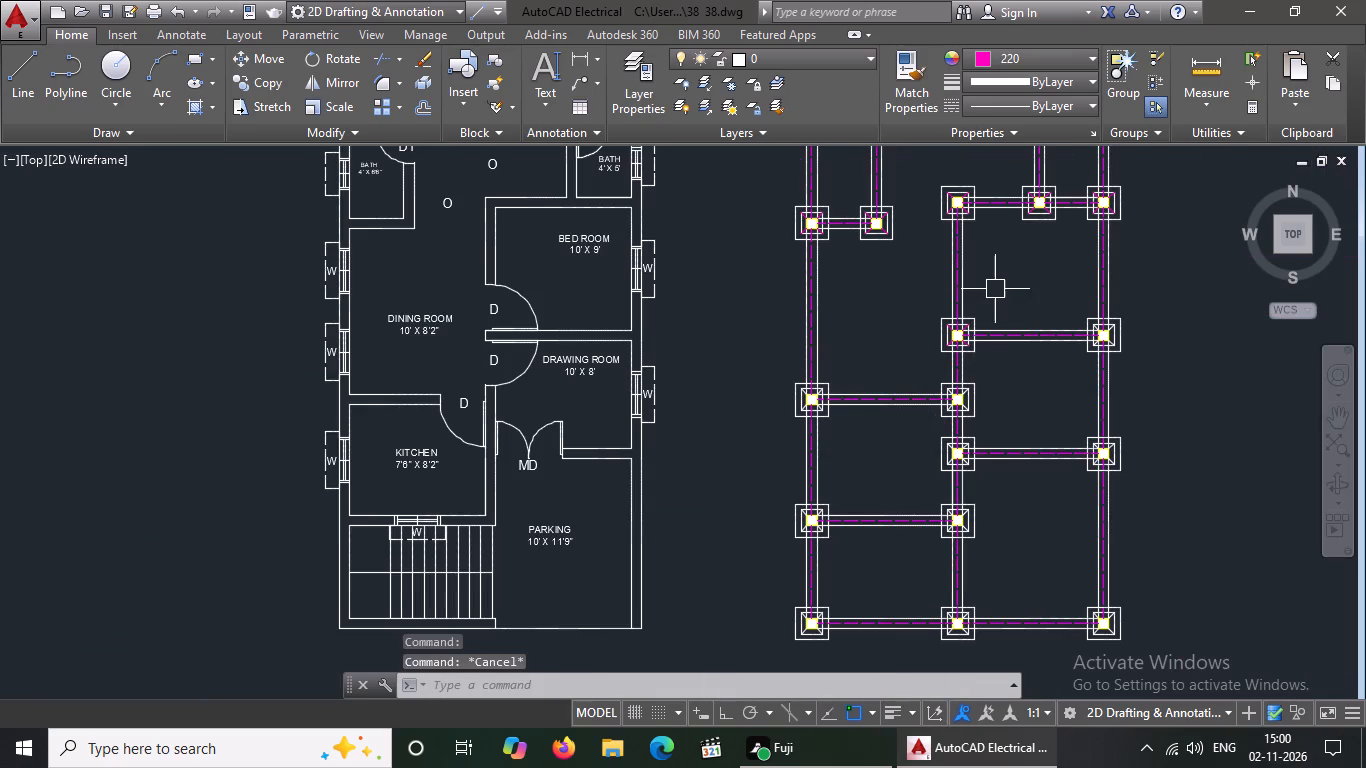
scroll(972, 262, up, 2)
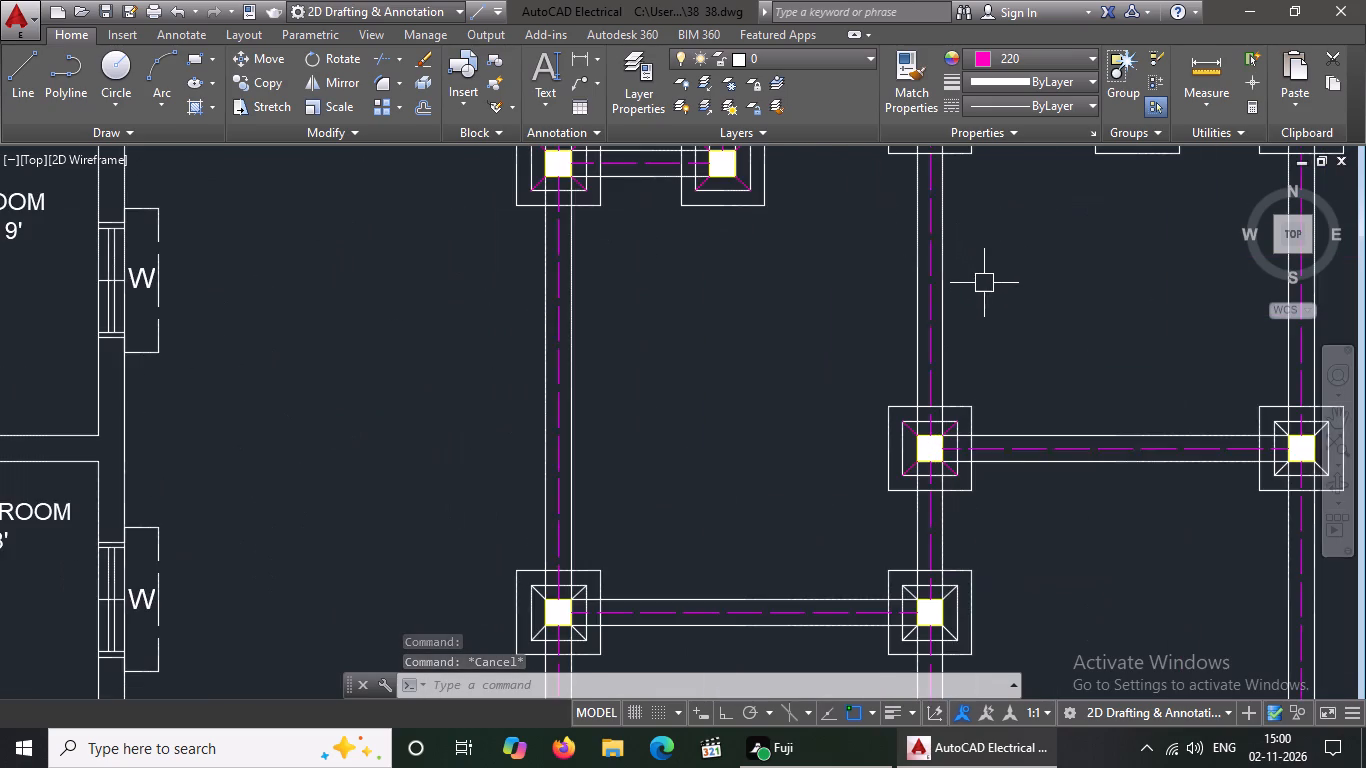
scroll(980, 288, up, 2)
scroll(980, 288, down, 3)
scroll(1170, 365, up, 3)
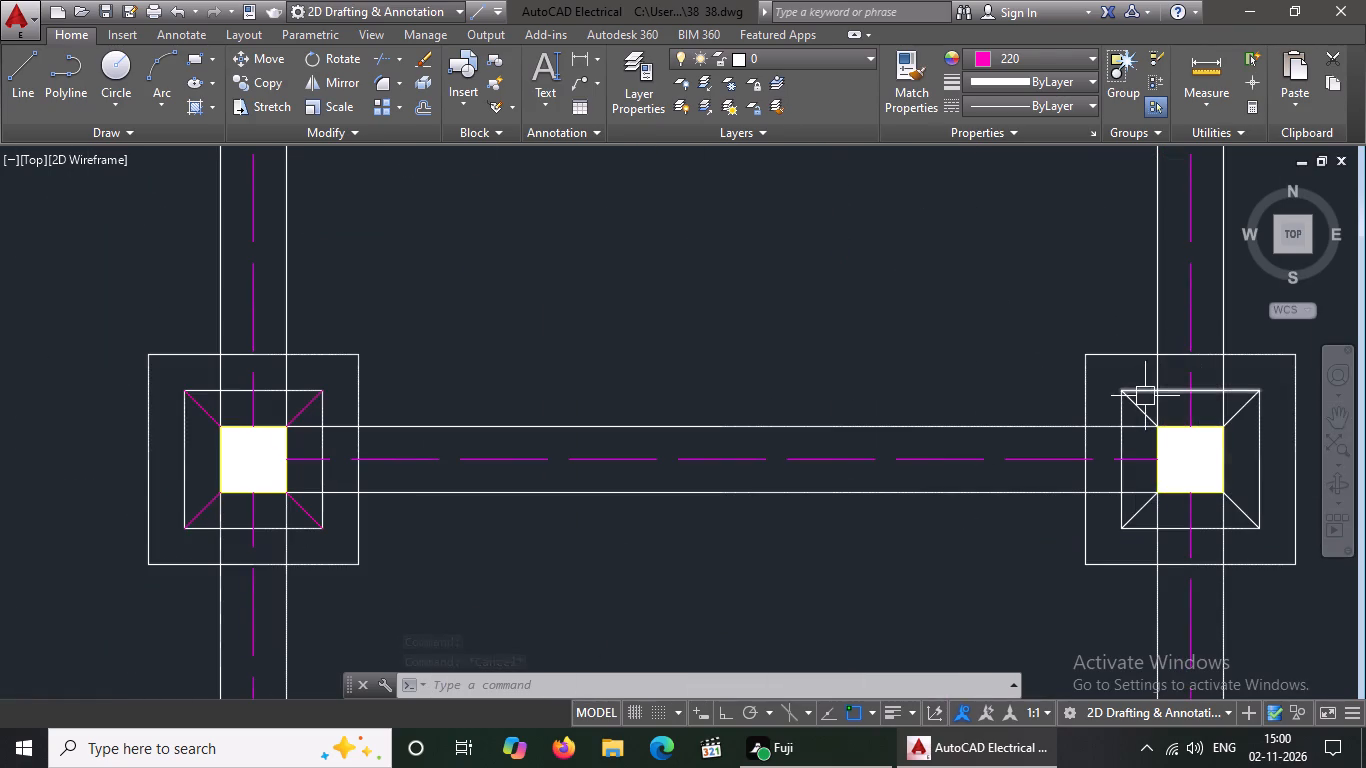
click(1138, 412)
click(1007, 62)
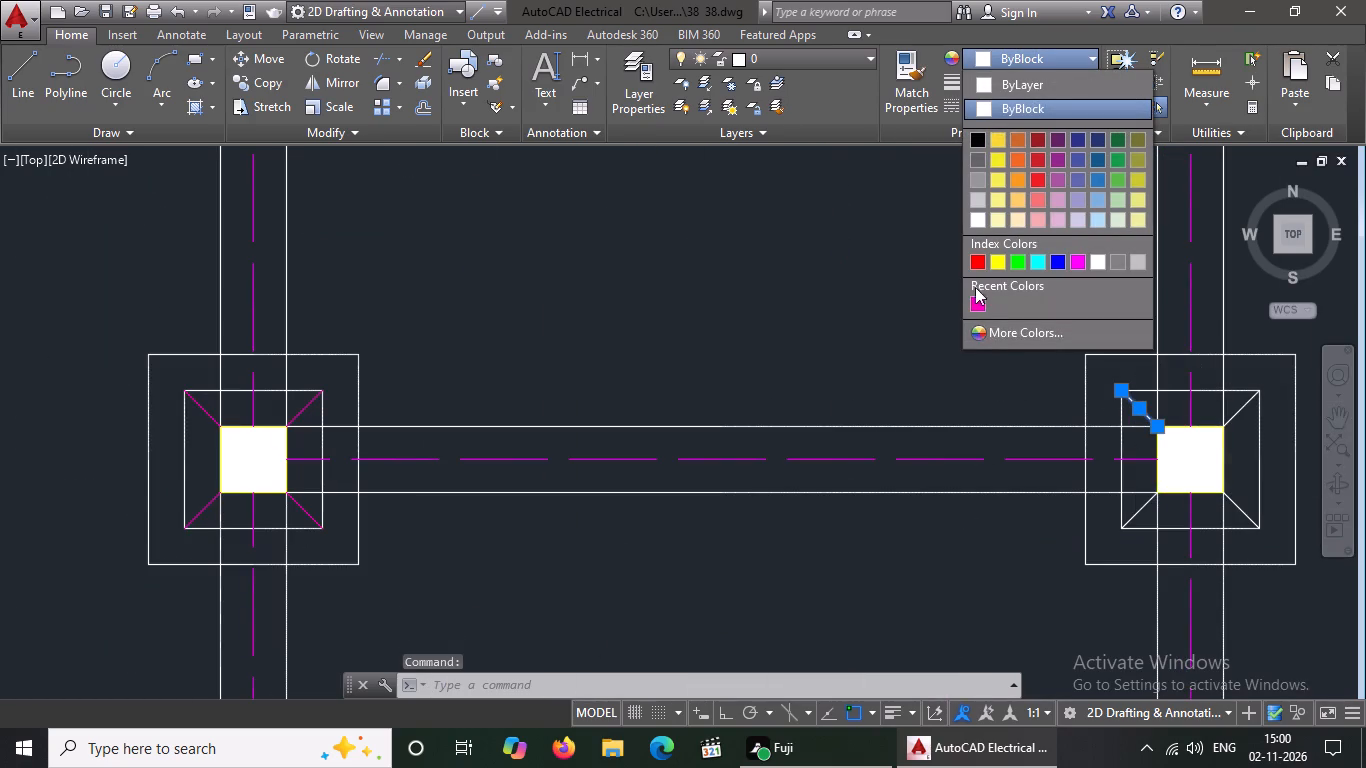
click(979, 298)
key(Escape)
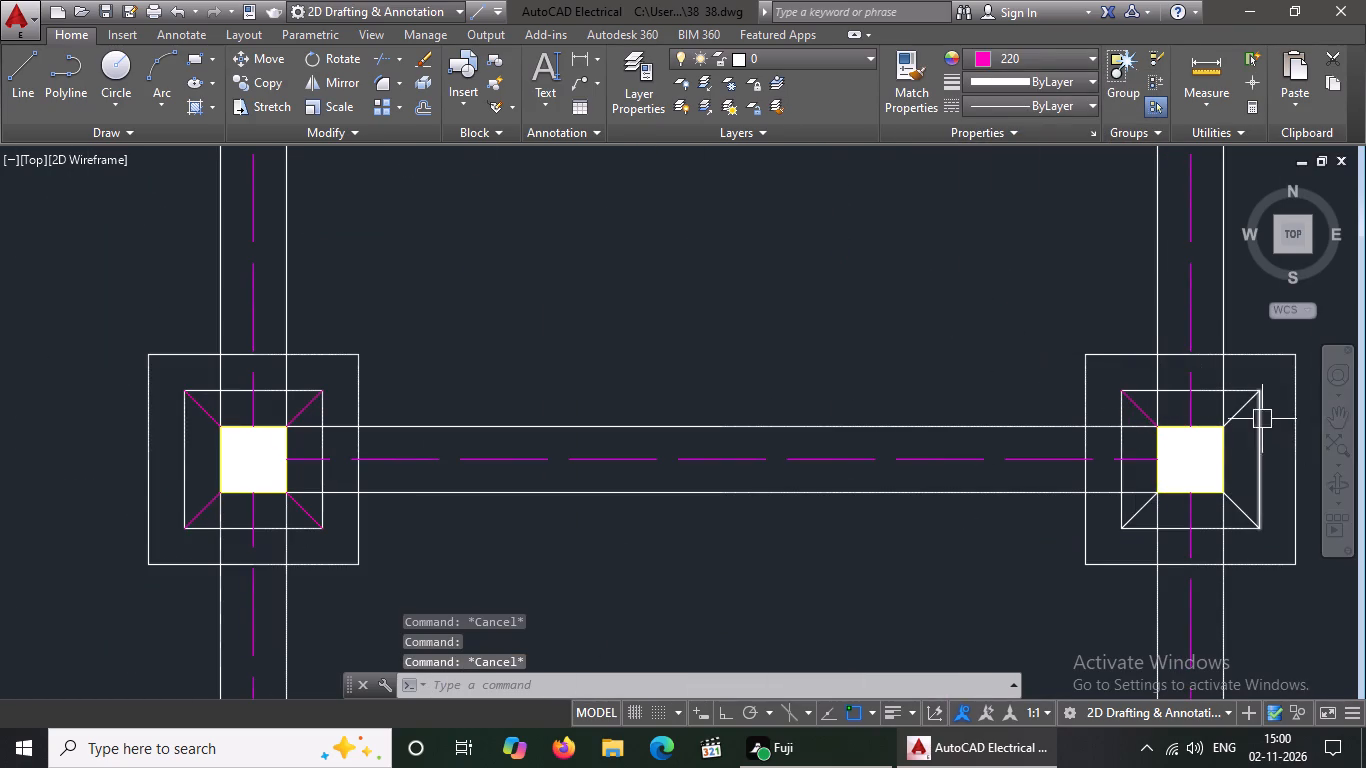
click(1238, 414)
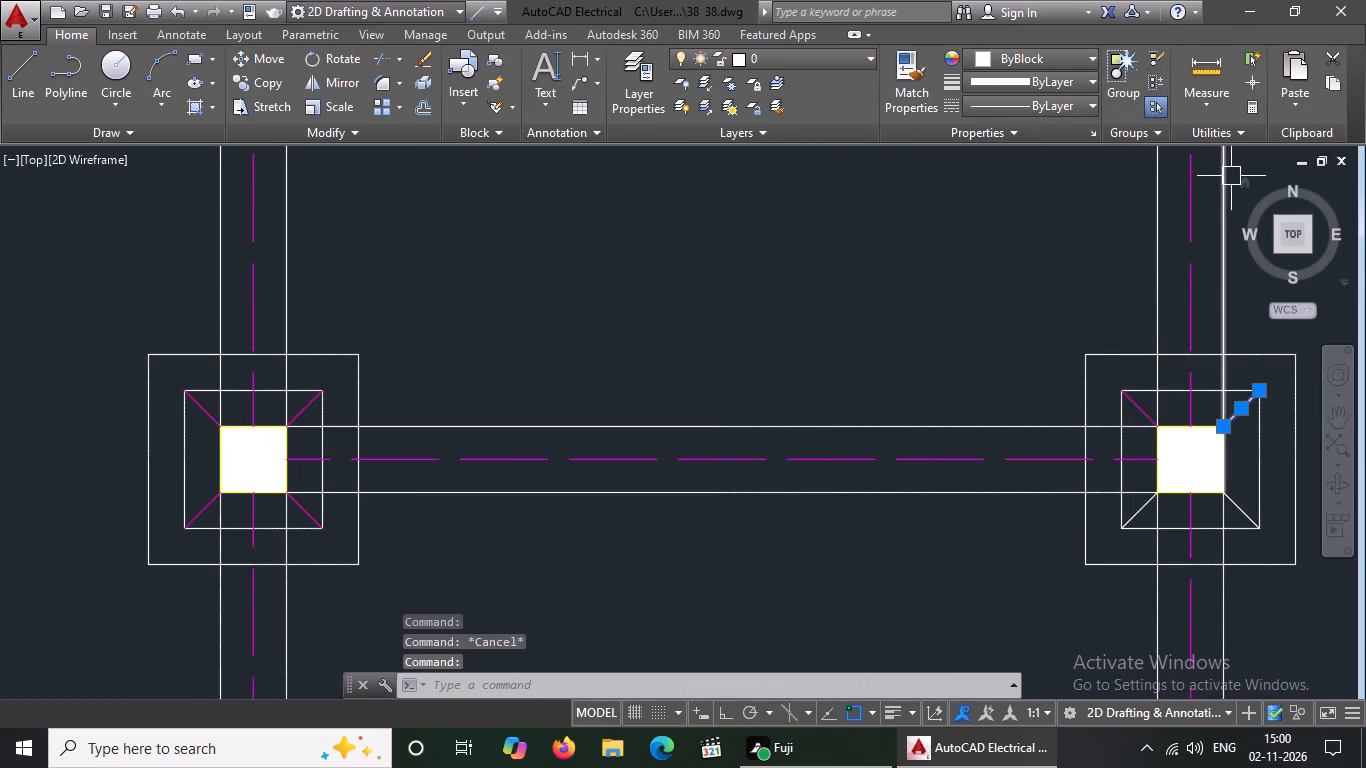
click(1015, 59)
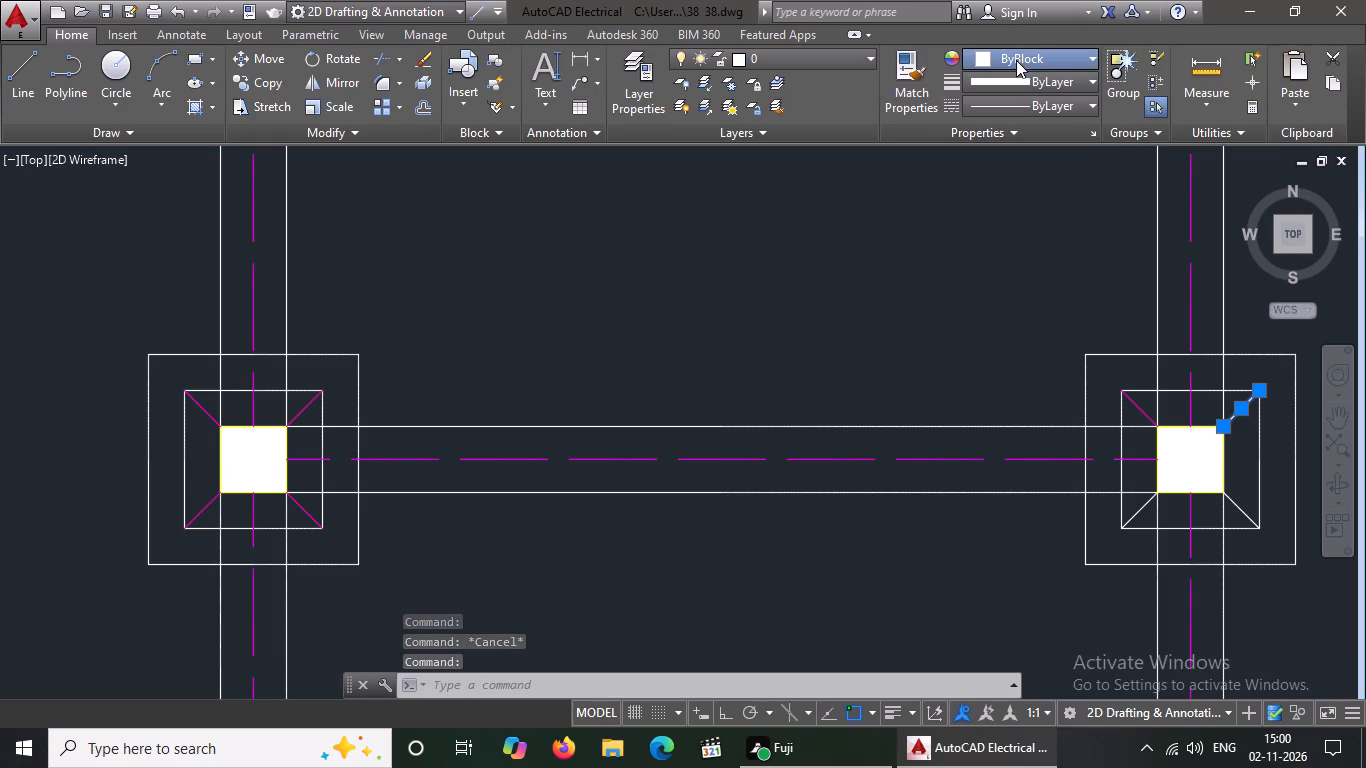
click(973, 300)
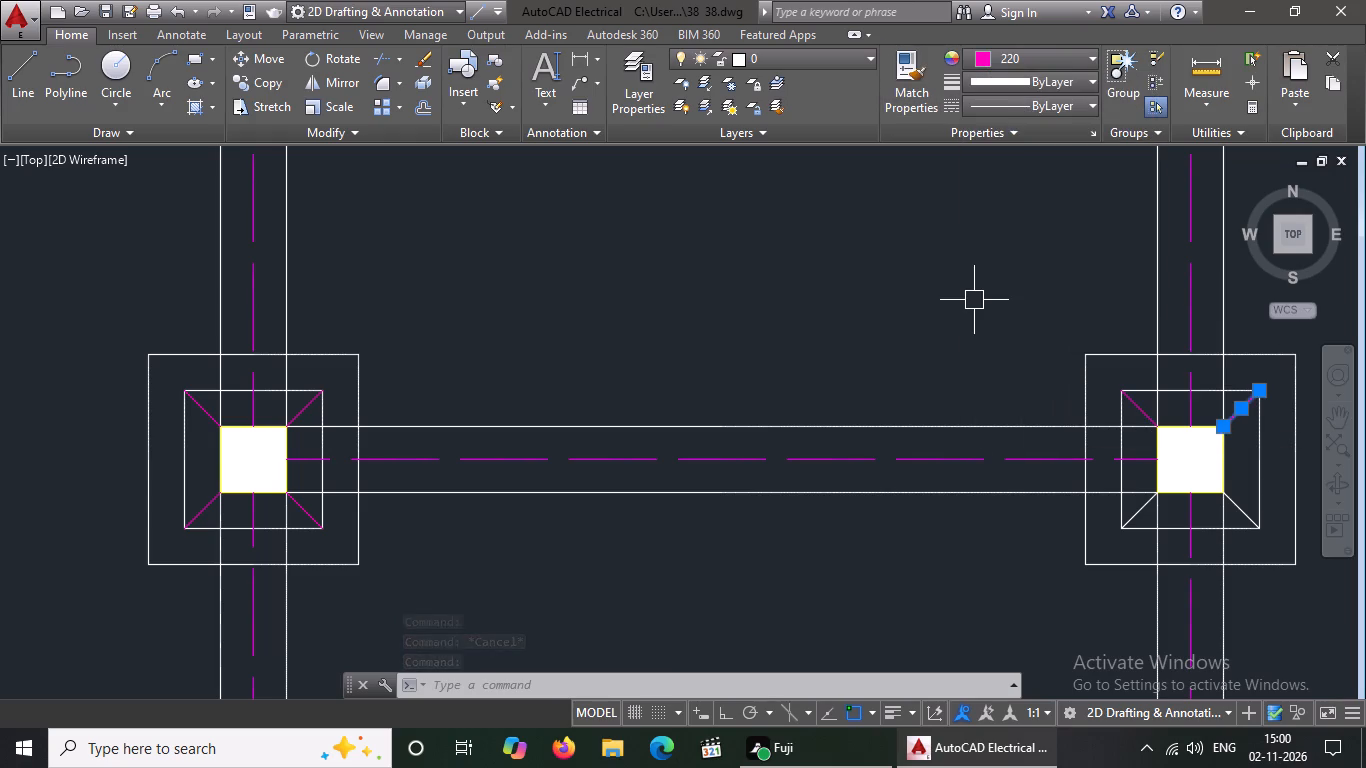
key(Escape)
Change the southwest and southeast diagonal lines of the eastern footing in the row directly south of the third row to colour 220.
click(1135, 516)
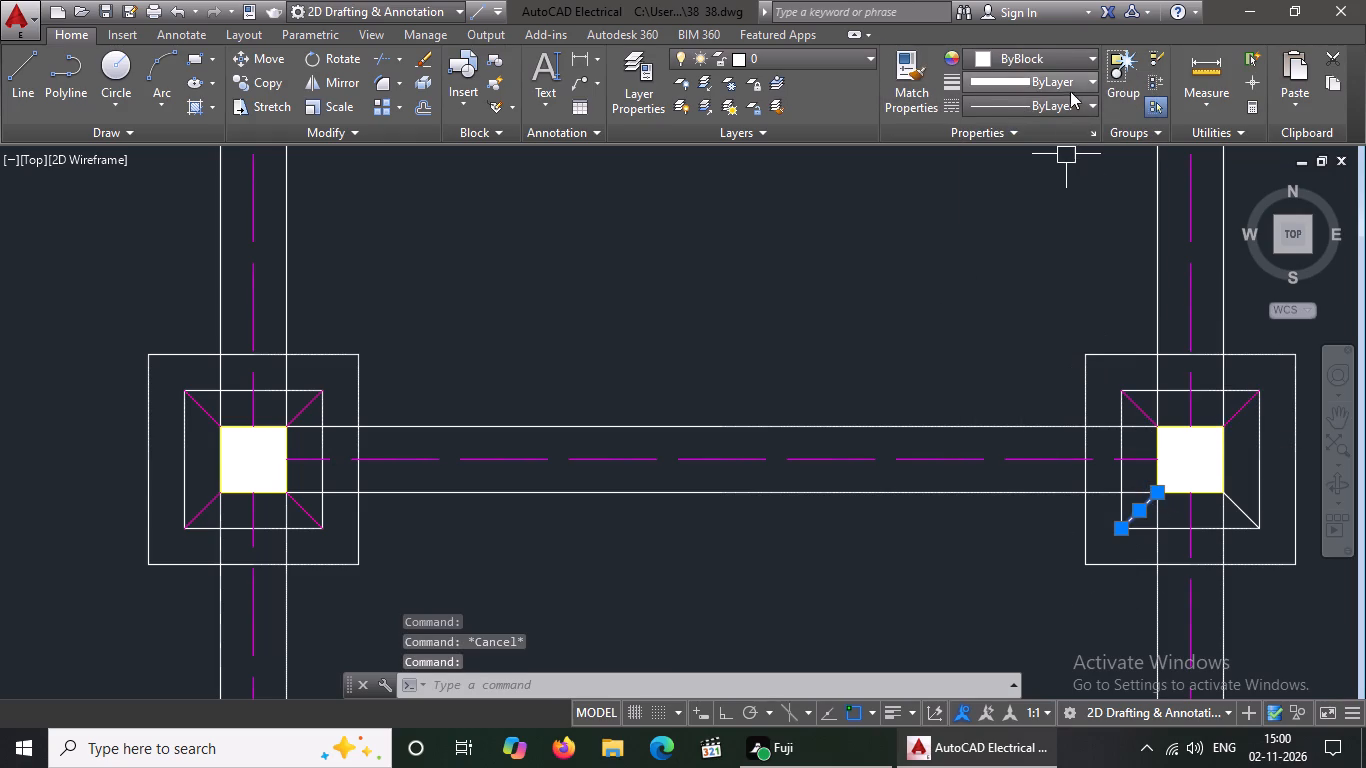
click(1035, 65)
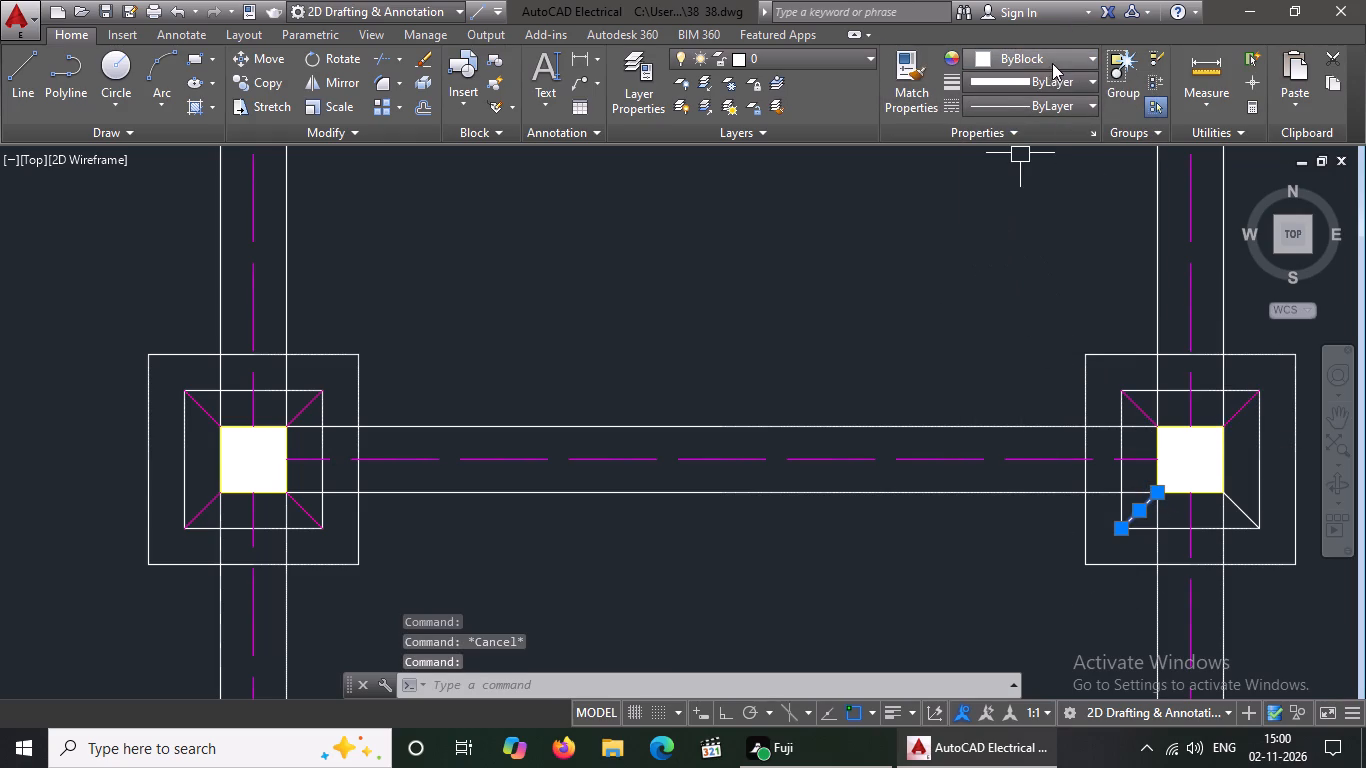
click(1052, 63)
click(974, 301)
key(Escape)
click(1243, 515)
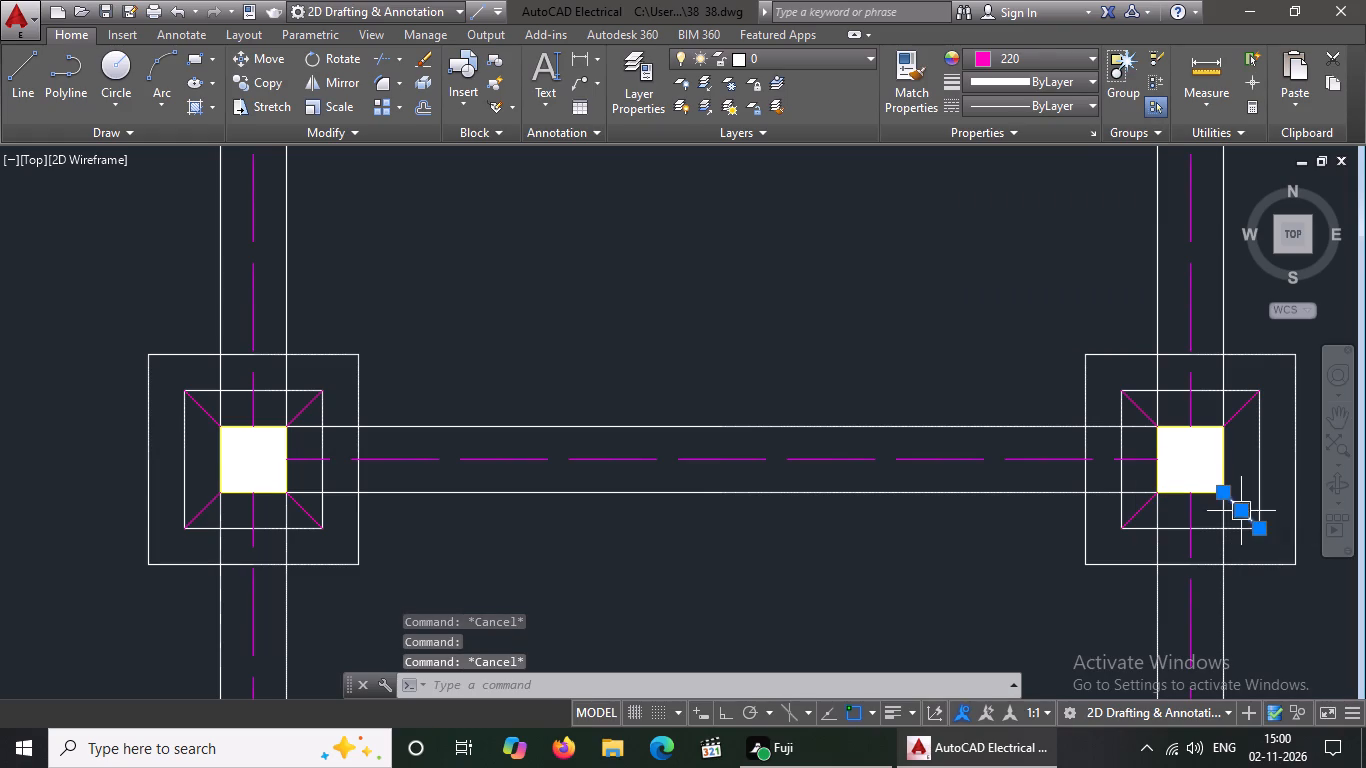
click(1061, 57)
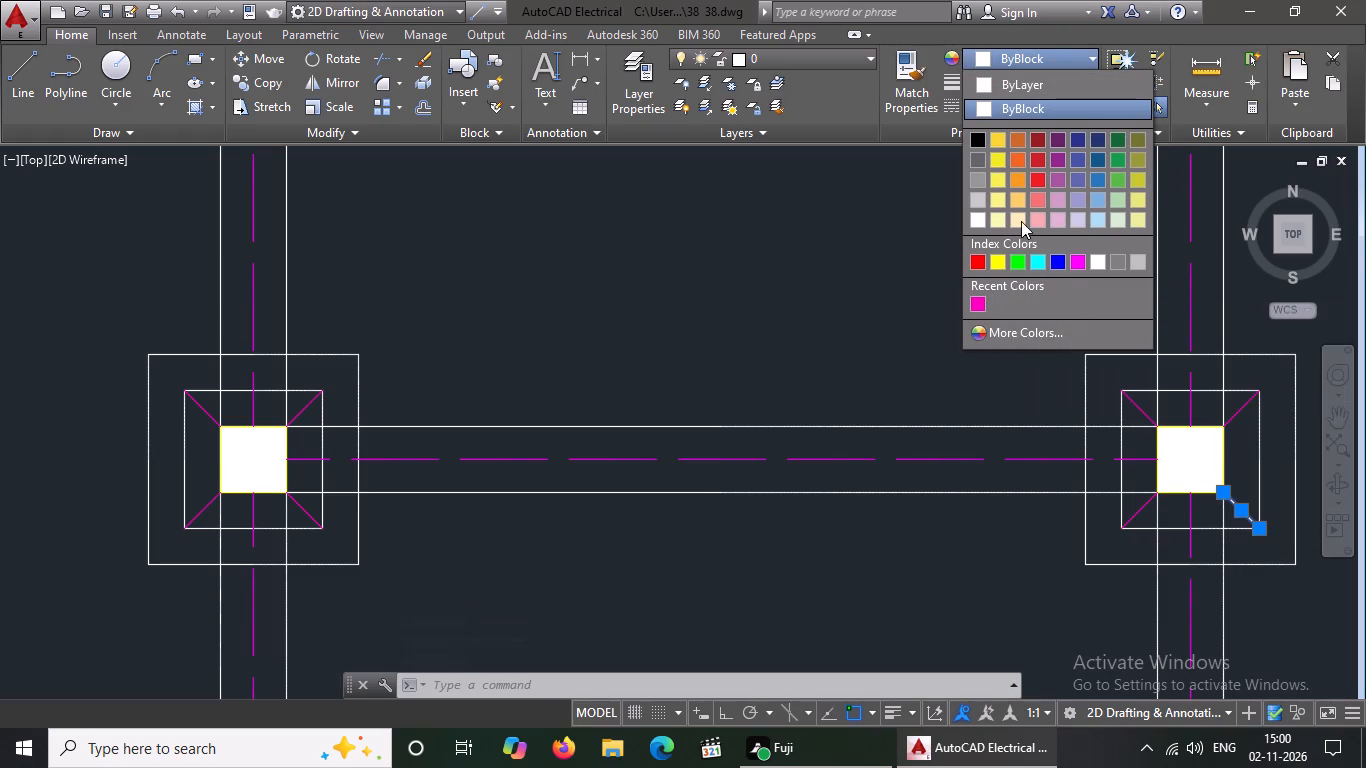
click(978, 303)
scroll(985, 367, down, 1)
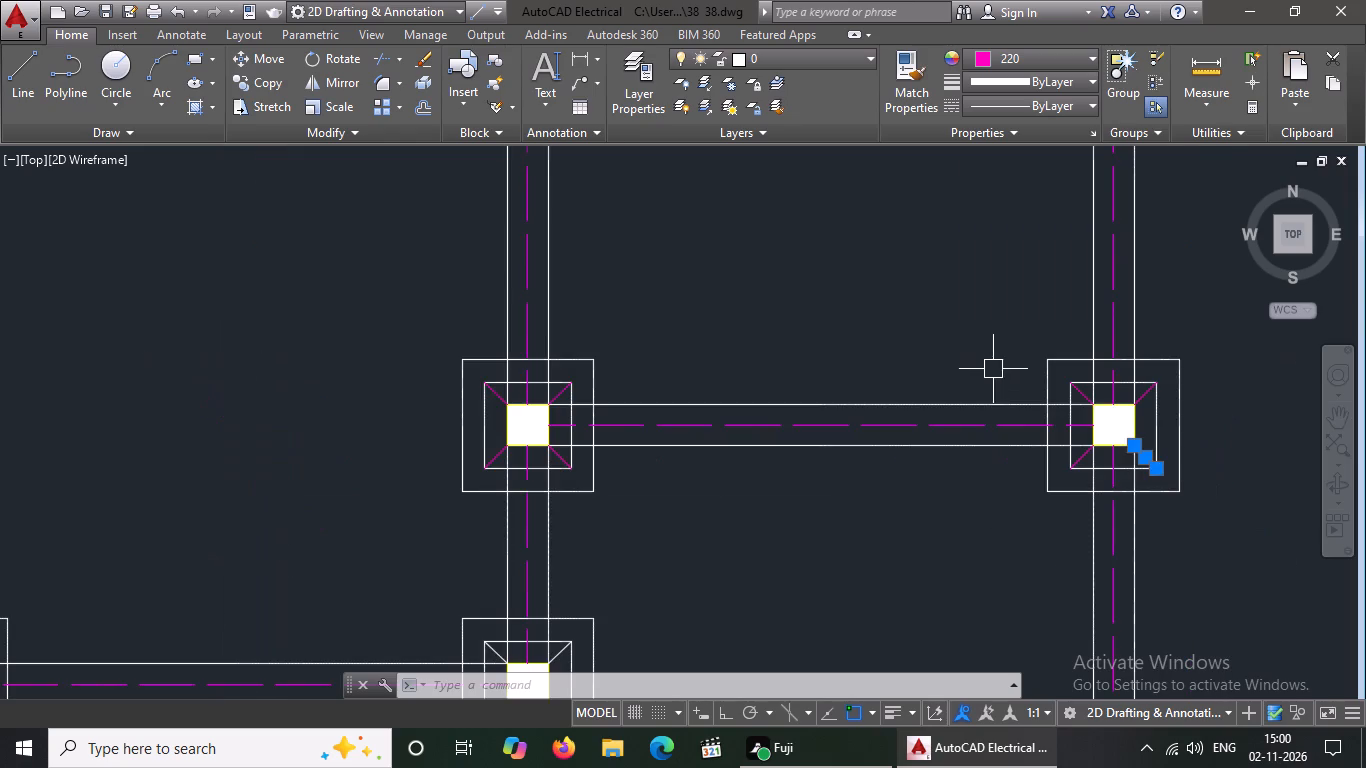
key(Escape)
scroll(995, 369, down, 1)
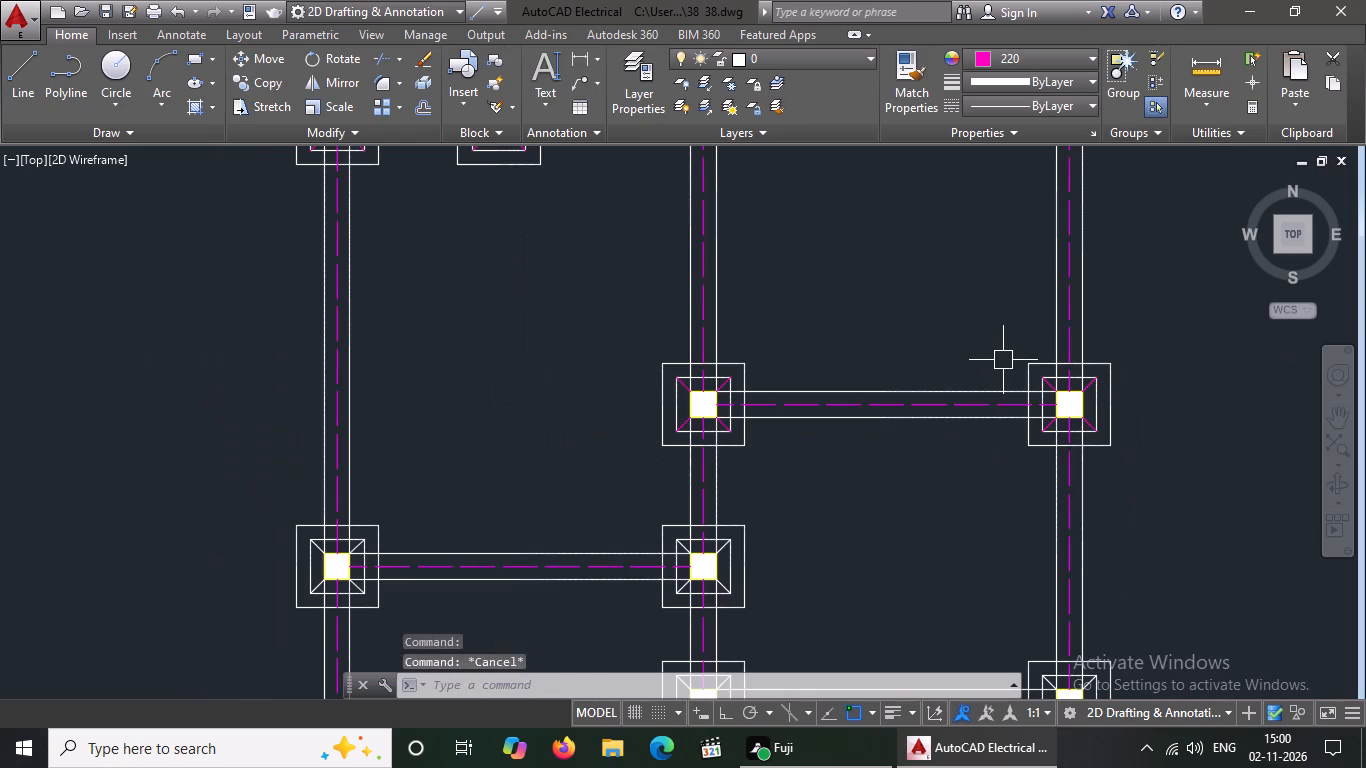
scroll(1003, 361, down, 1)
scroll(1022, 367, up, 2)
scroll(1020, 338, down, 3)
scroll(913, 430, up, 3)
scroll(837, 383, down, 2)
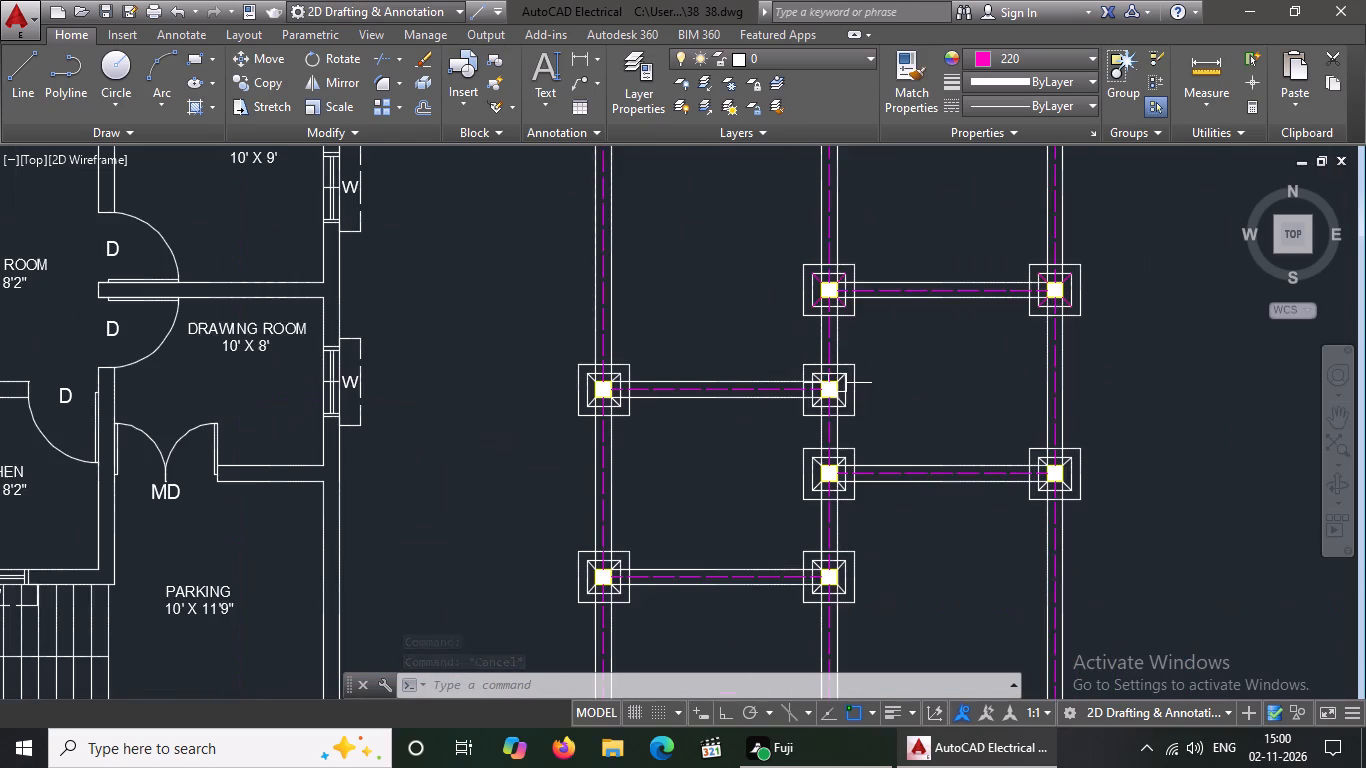
Change the northwest and northeast diagonal lines of the eastern footing in the row level with the dining room–kitchen wall to colour 220.
scroll(857, 374, down, 2)
scroll(886, 270, up, 4)
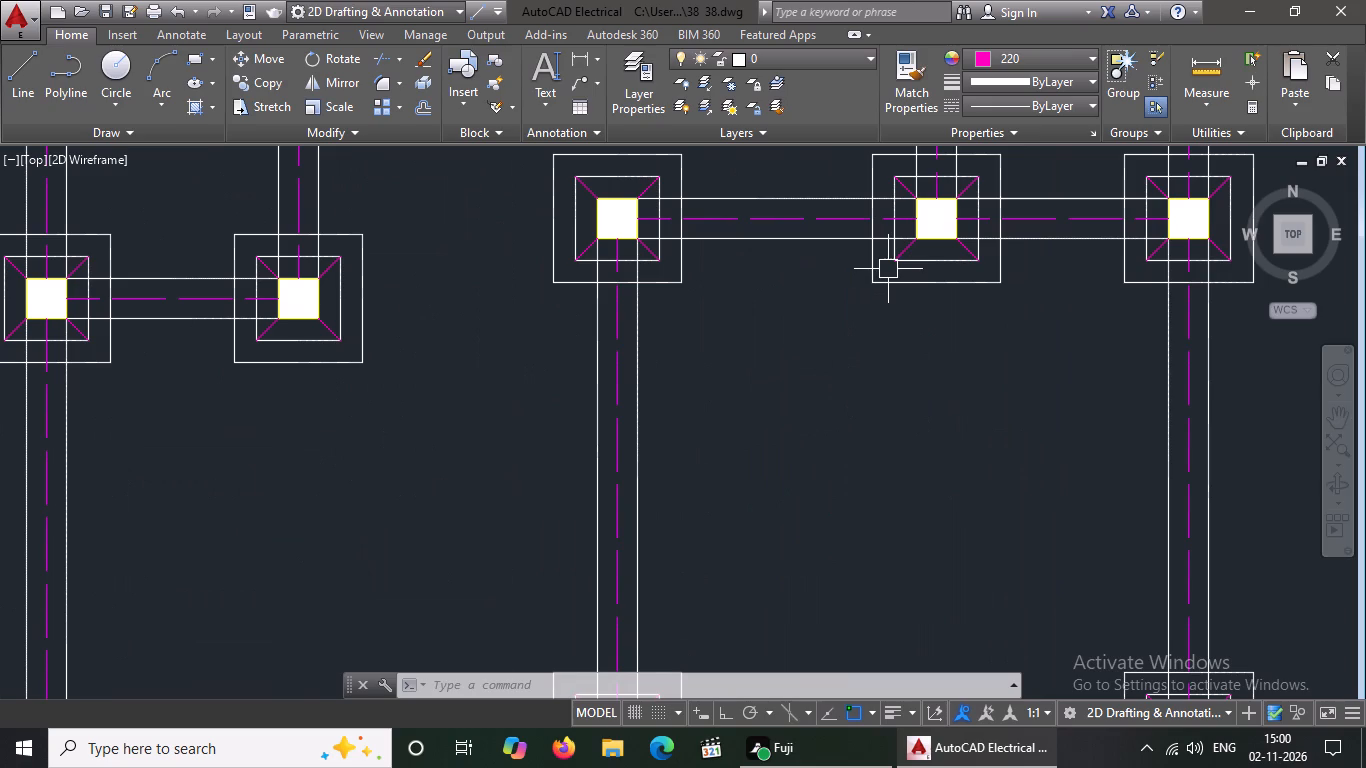
scroll(895, 265, down, 3)
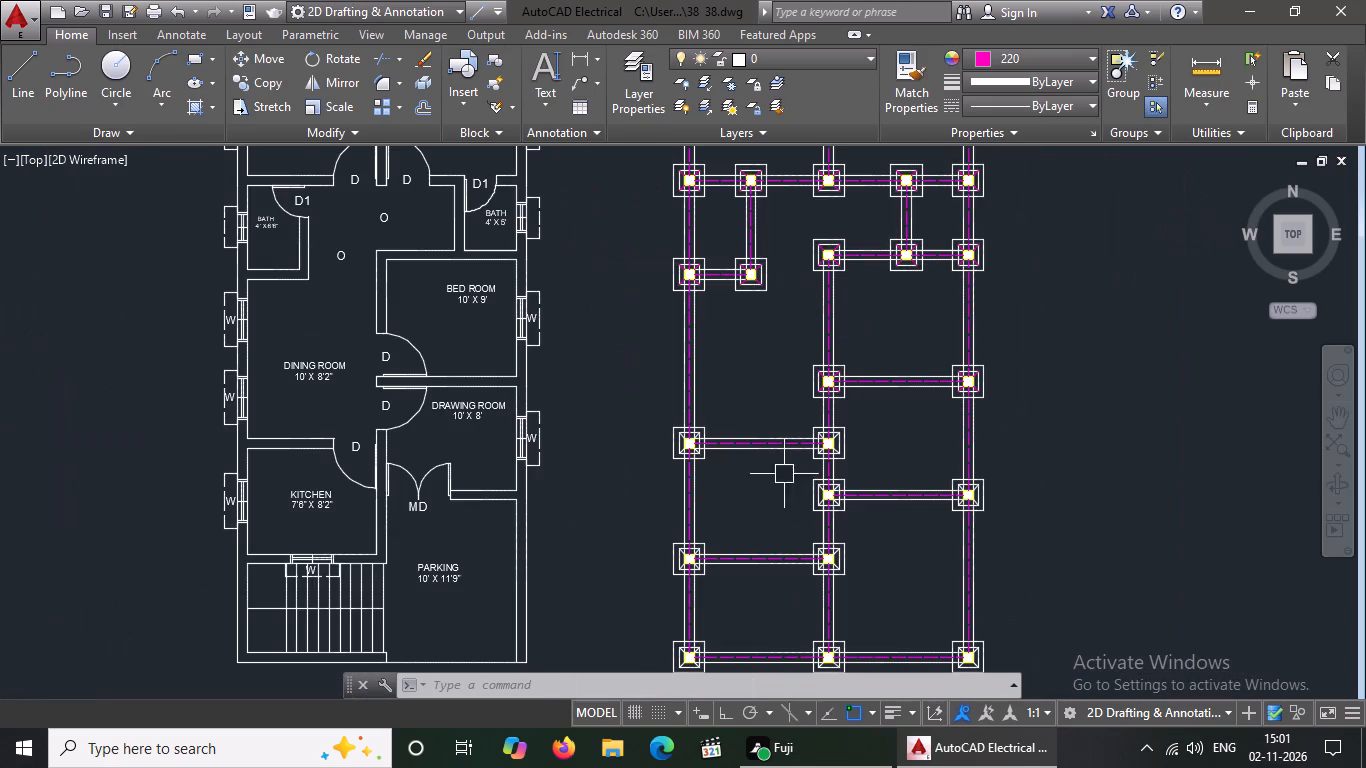
scroll(821, 476, up, 2)
scroll(879, 403, up, 1)
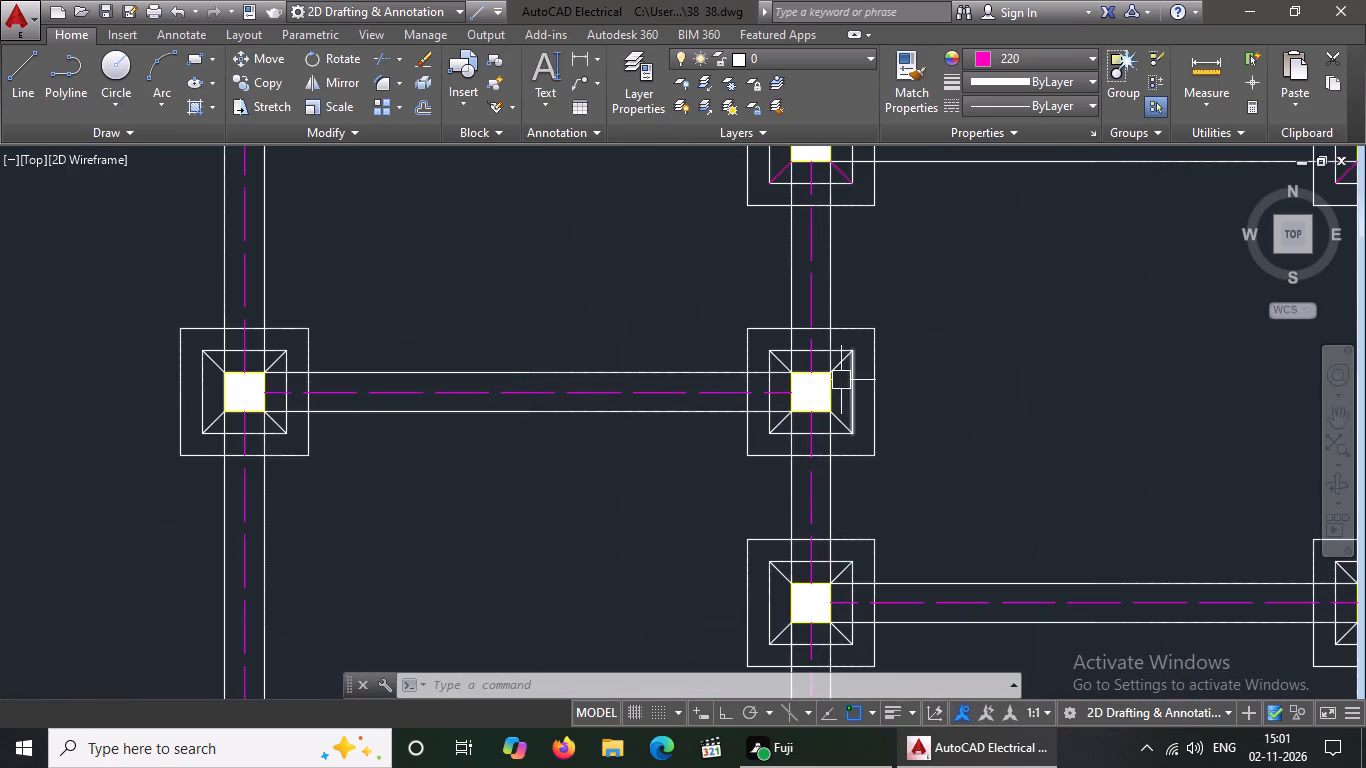
scroll(812, 352, up, 2)
click(731, 376)
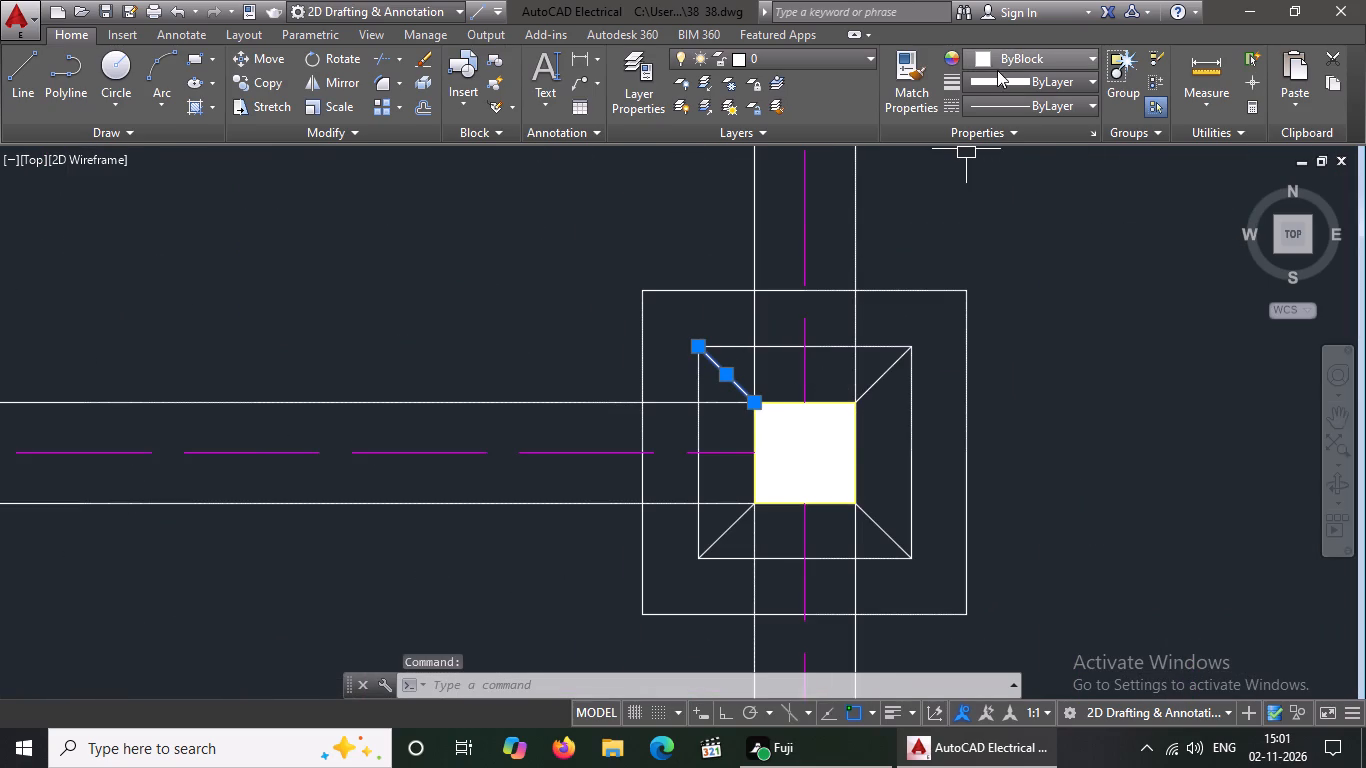
click(1004, 65)
click(972, 305)
key(Escape)
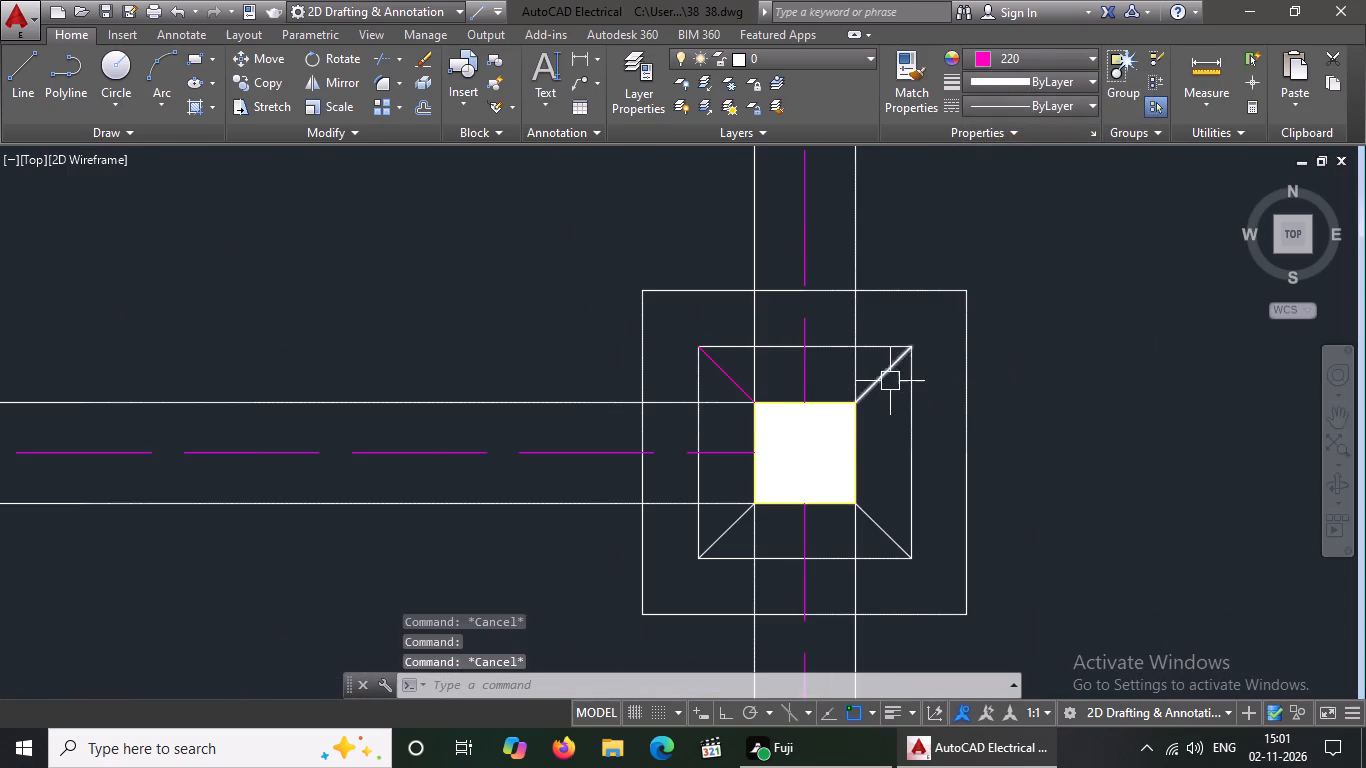
click(886, 377)
click(1016, 50)
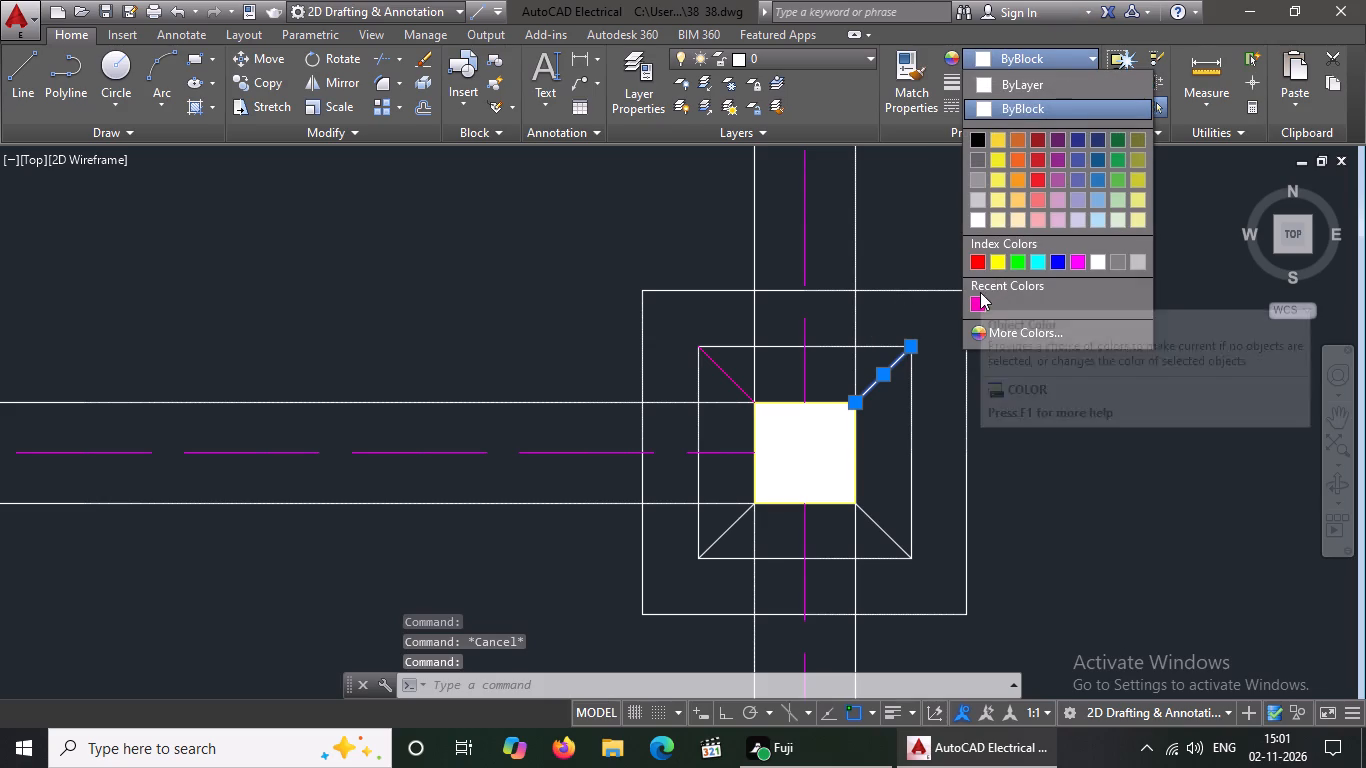
click(980, 292)
click(999, 54)
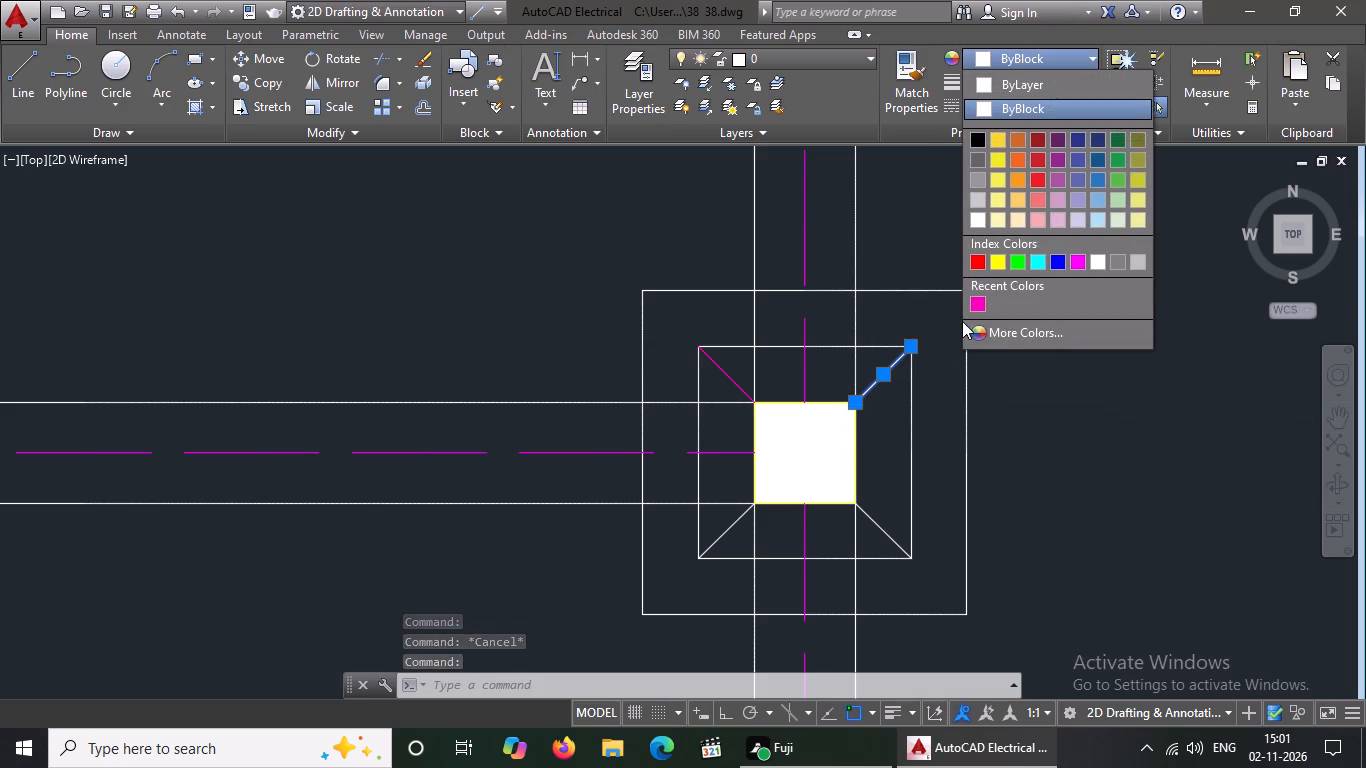
click(976, 305)
key(Escape)
Change the southeast and southwest diagonal lines of the eastern footing in the row level with the dining room–kitchen wall to colour 220.
click(873, 518)
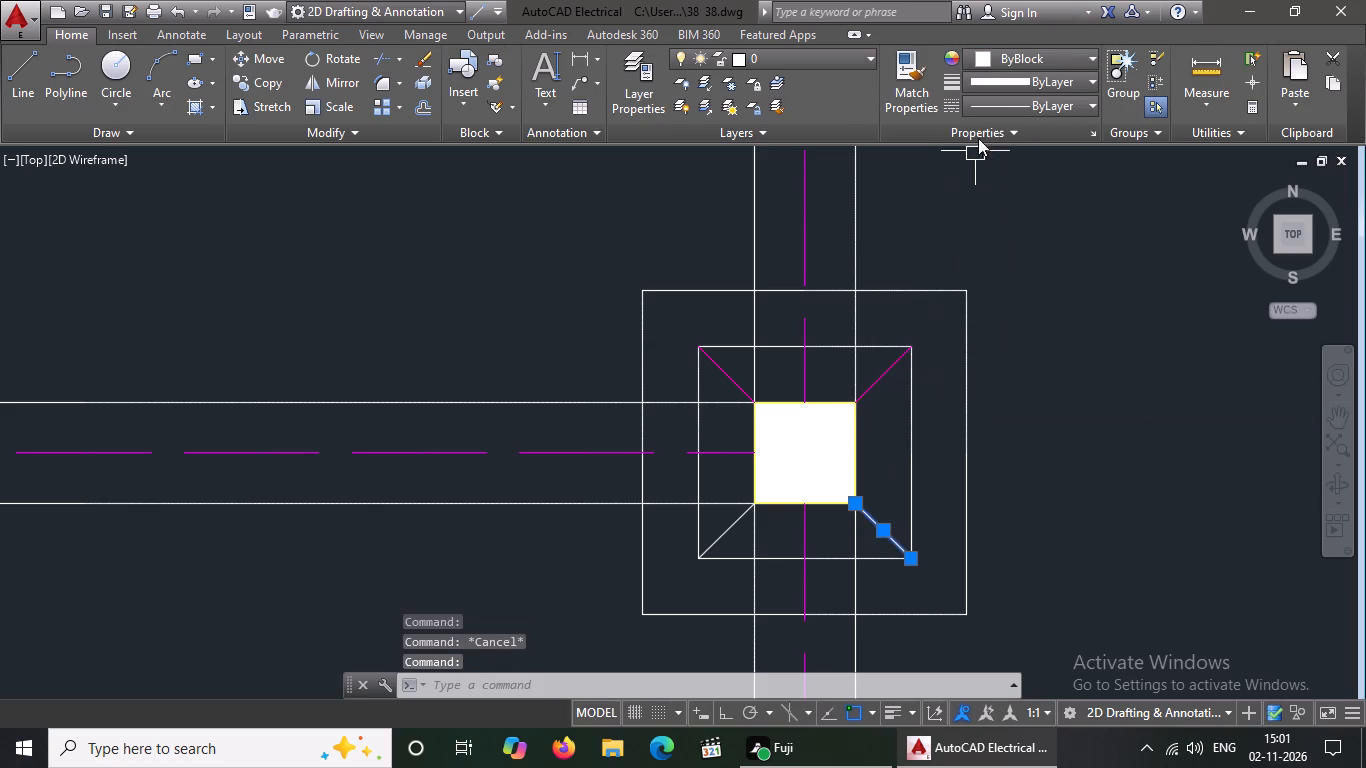
click(1013, 64)
click(979, 301)
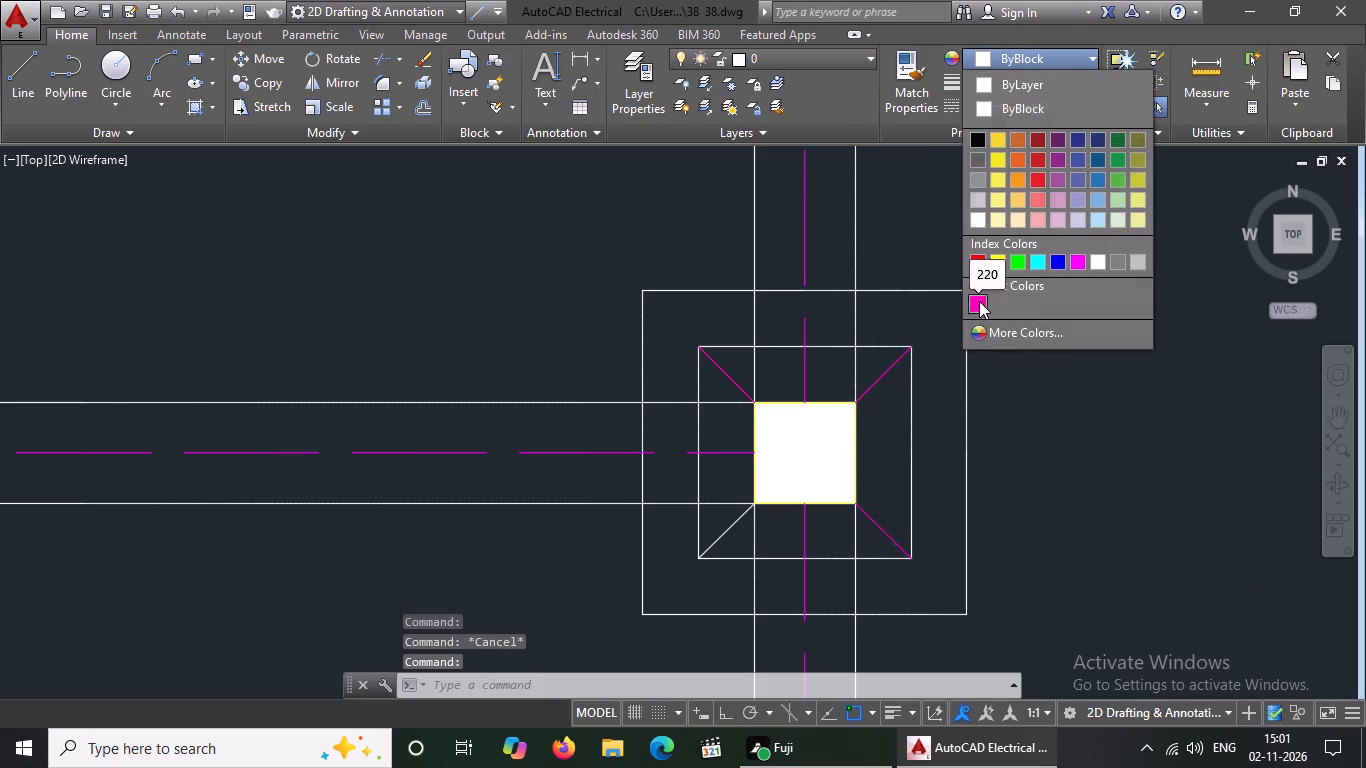
key(Escape)
drag(734, 534, 747, 524)
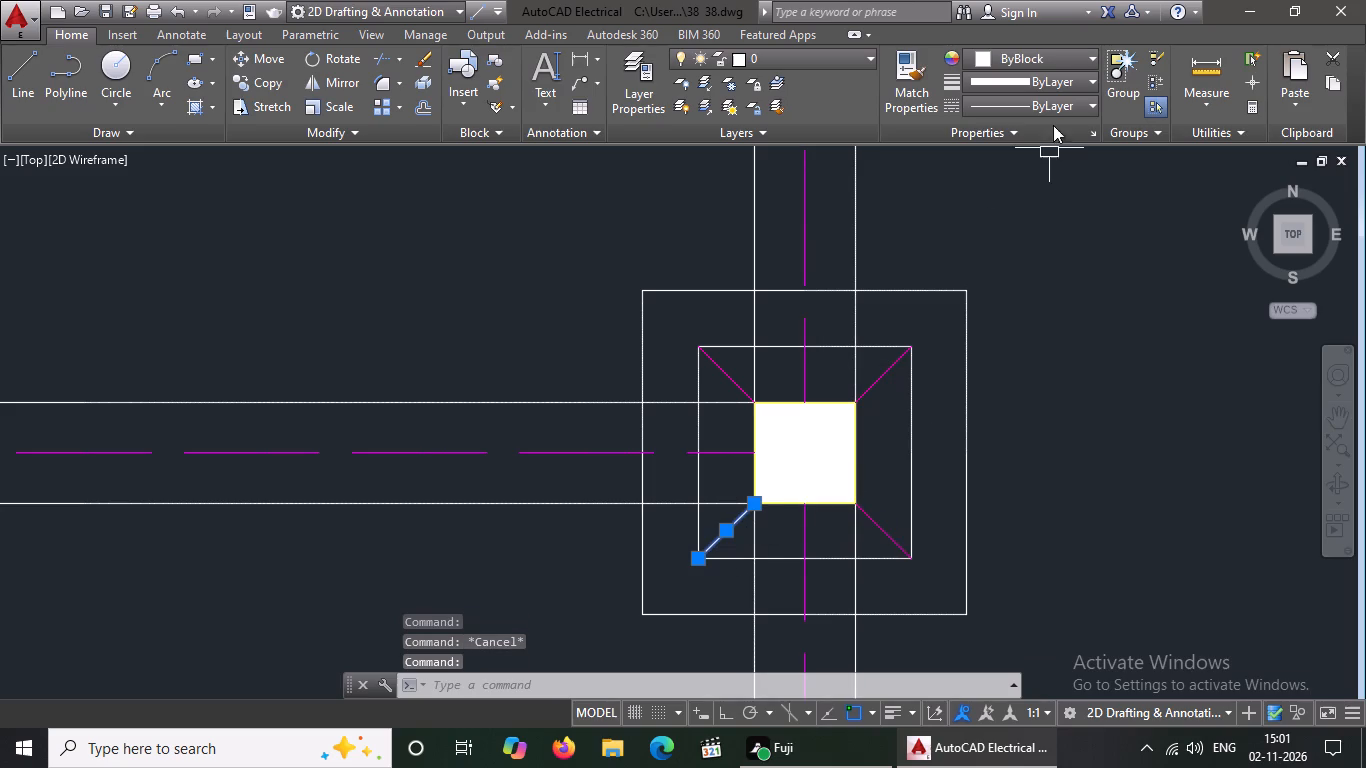
click(1044, 63)
click(984, 303)
key(Escape)
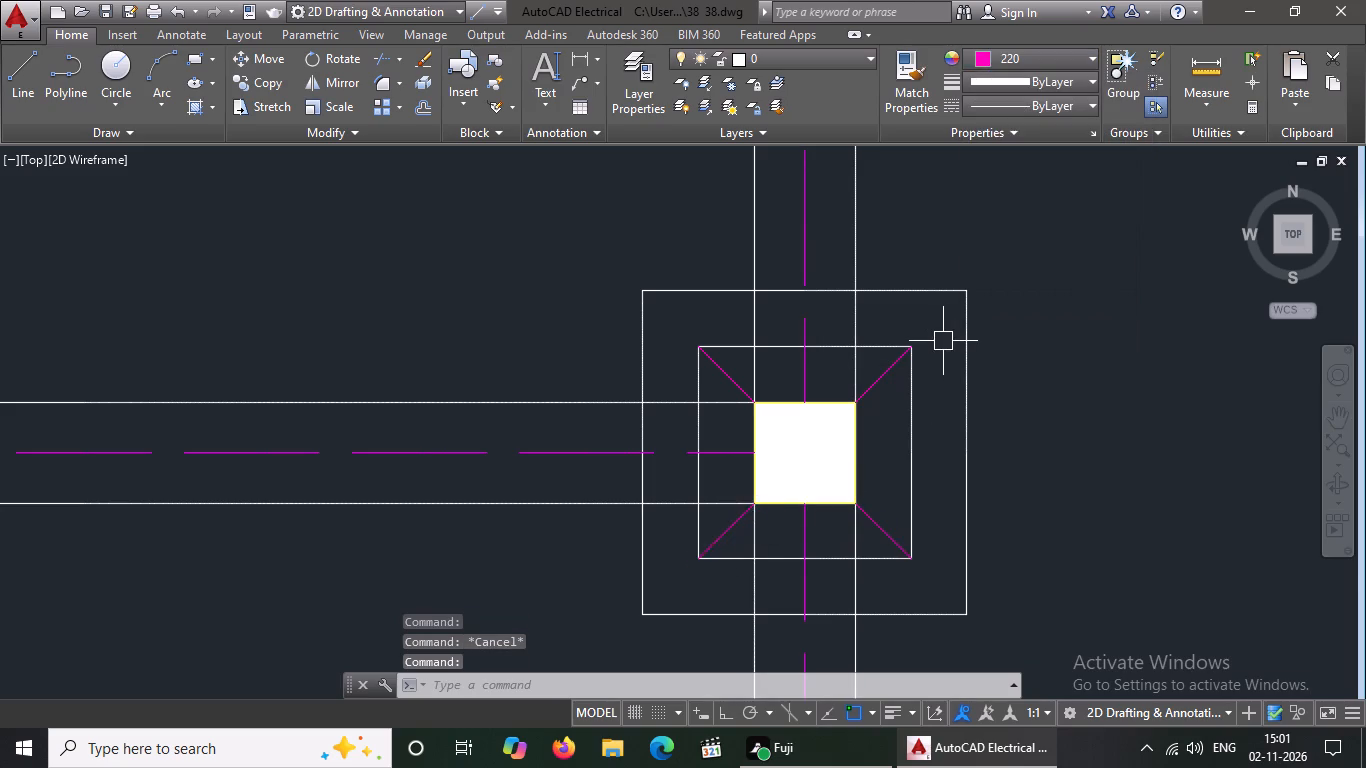
Change the northwest and northeast diagonal lines of the western footing in the row level with the dining room–kitchen wall to colour 220.
scroll(943, 341, down, 4)
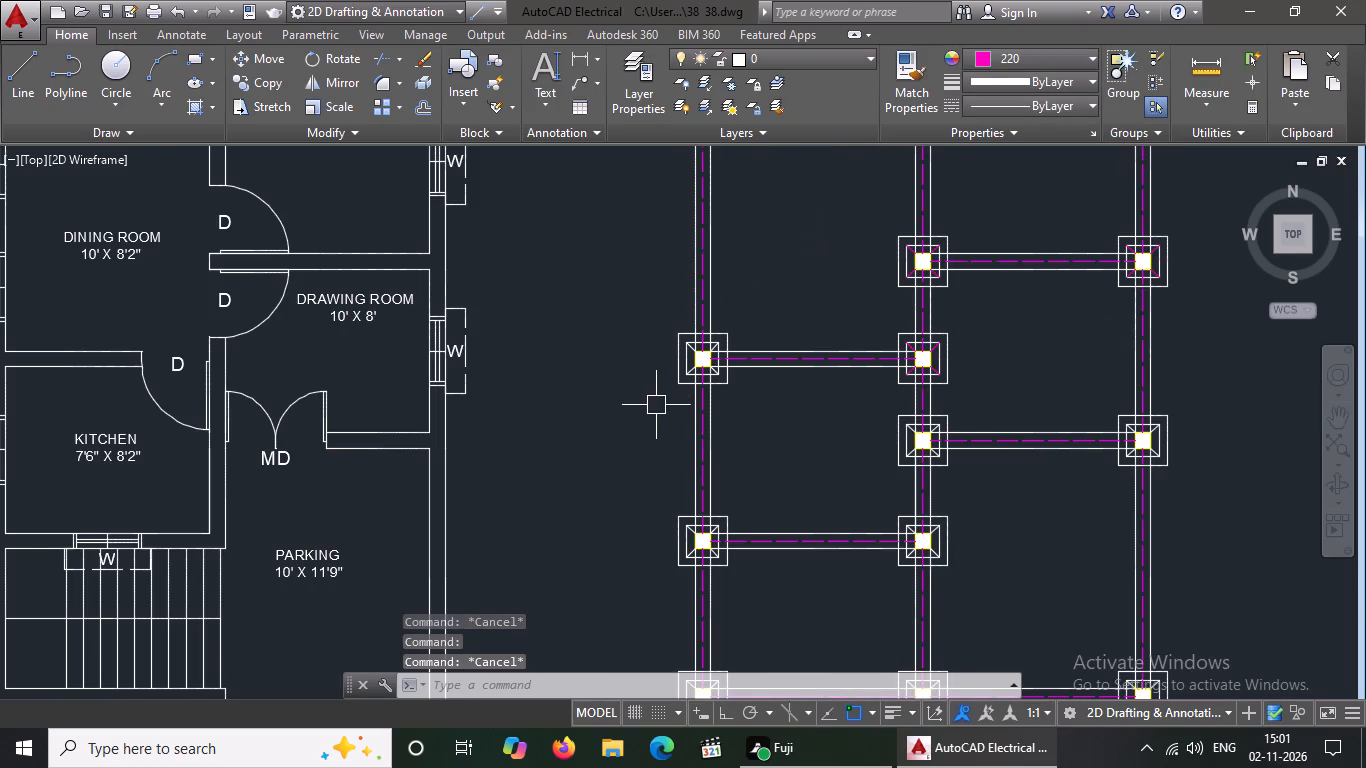
scroll(674, 393, up, 4)
click(711, 203)
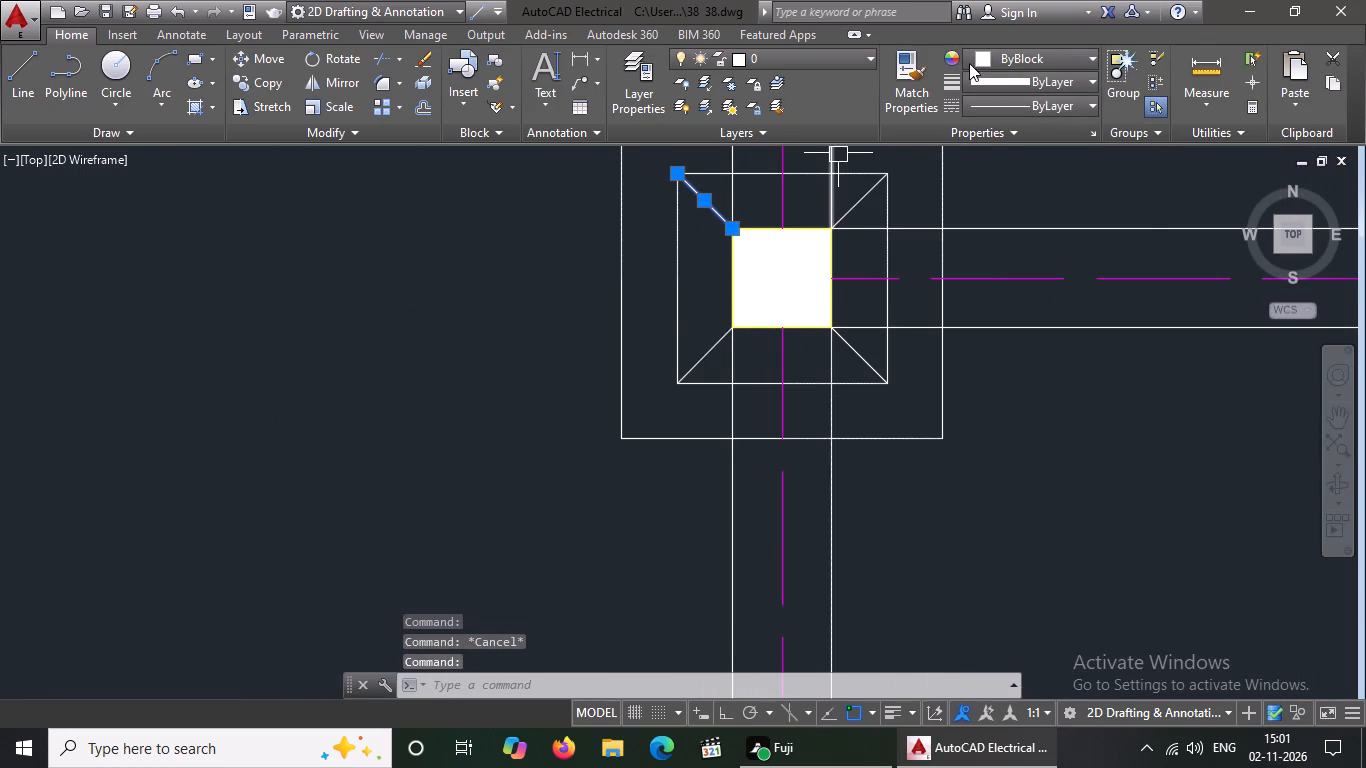
click(1009, 54)
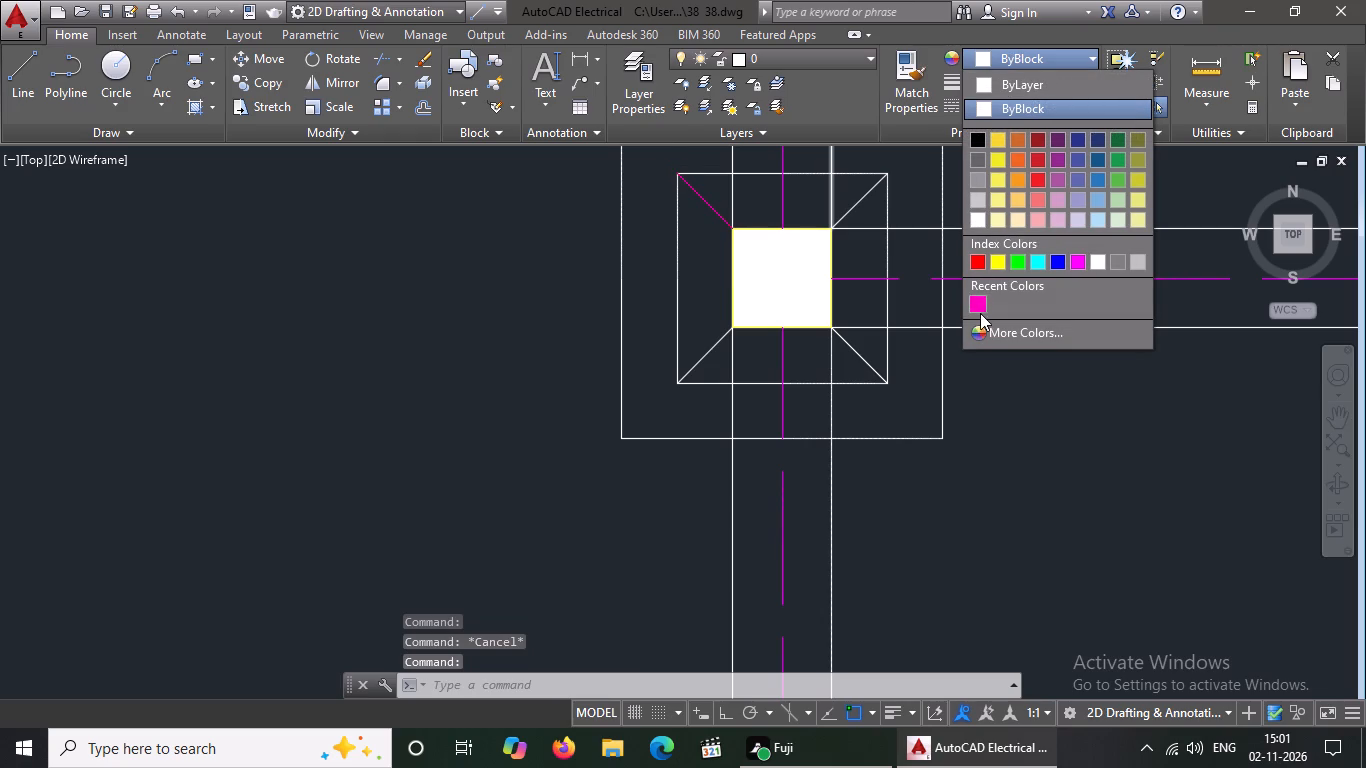
click(976, 304)
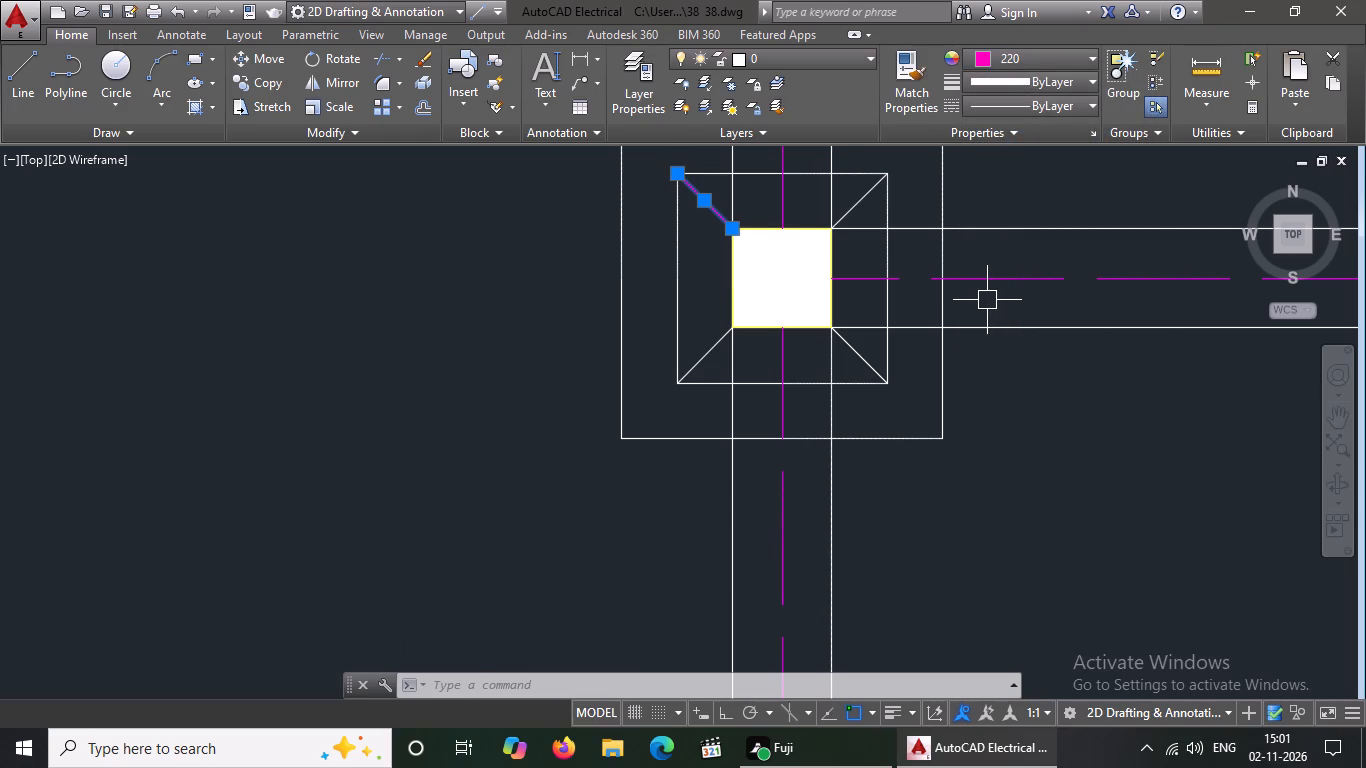
key(Escape)
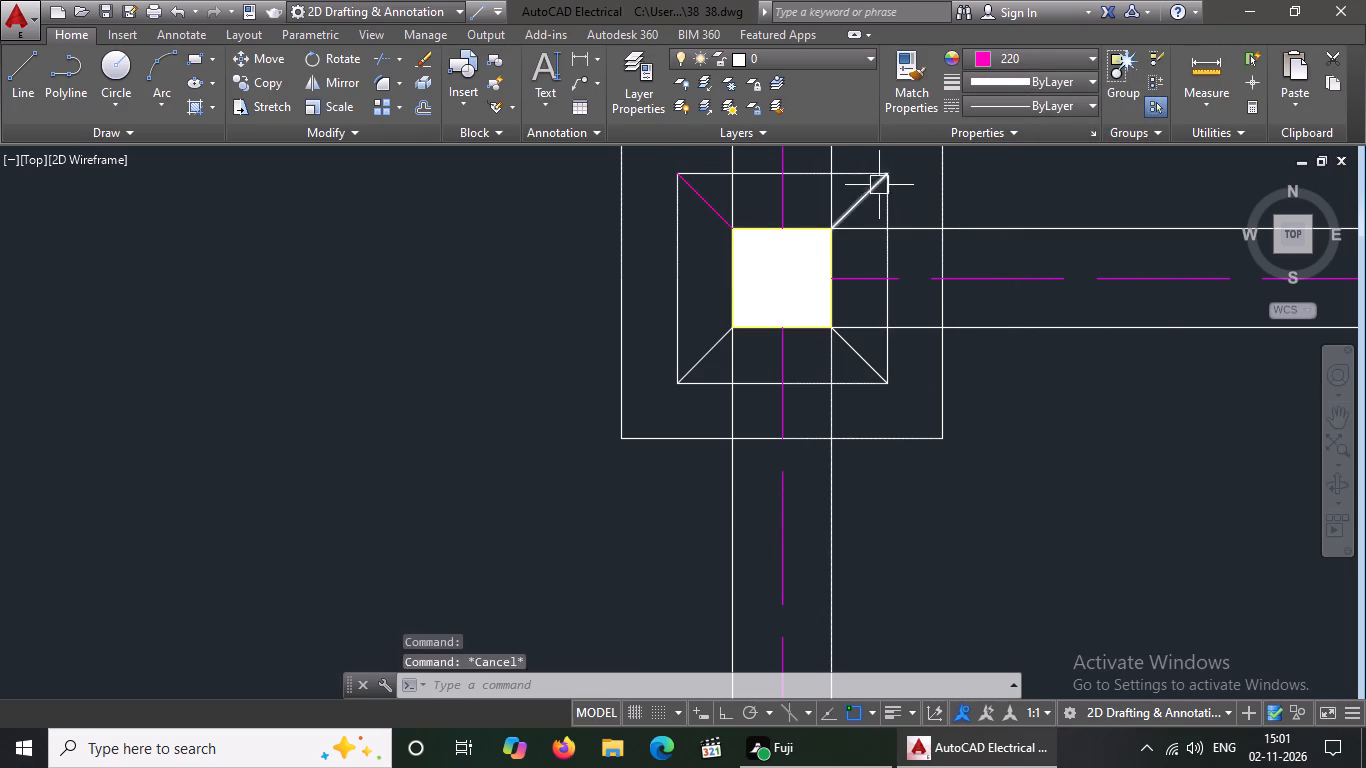
click(865, 192)
click(1017, 63)
click(975, 302)
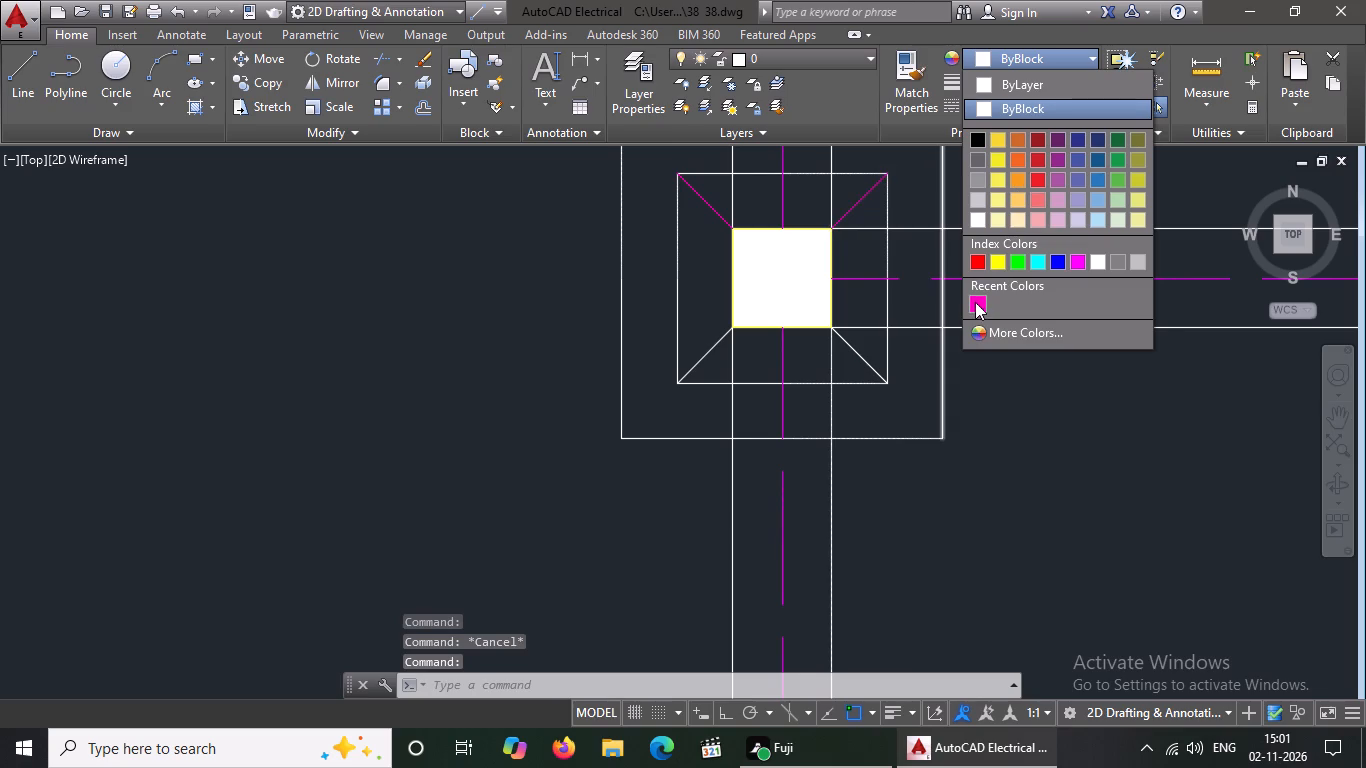
key(Escape)
Change the southwest and southeast diagonal lines of the western footing in the row level with the dining room–kitchen wall to colour 220.
click(697, 358)
click(1040, 65)
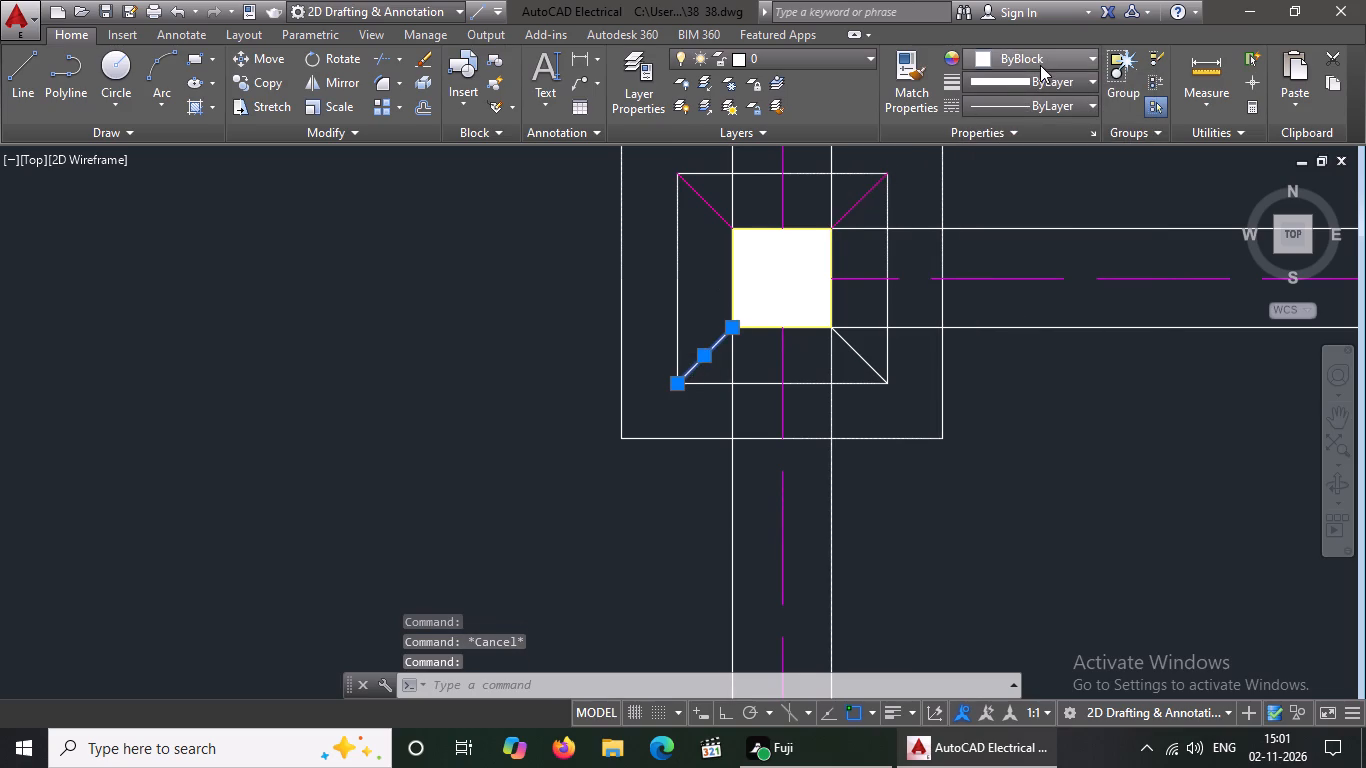
click(973, 306)
key(Escape)
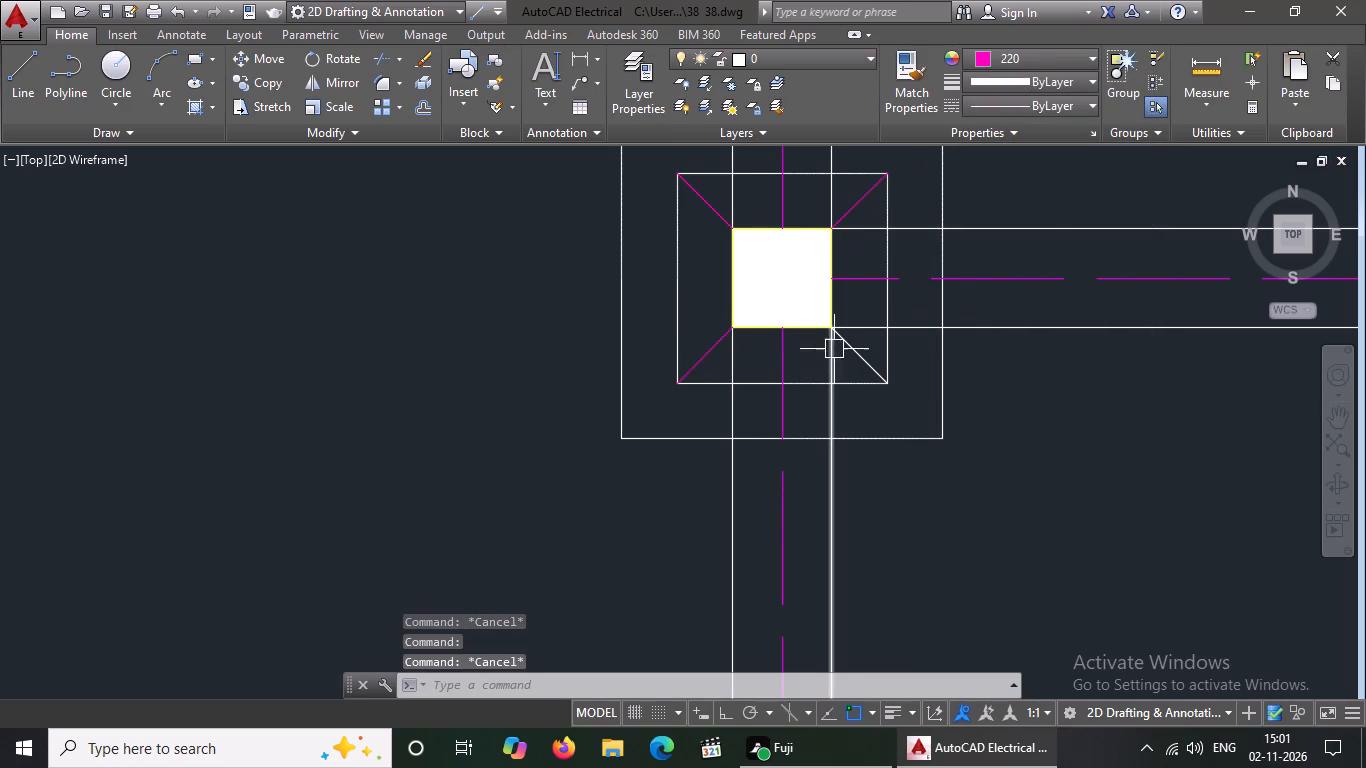
click(848, 349)
drag(1004, 42, 1005, 61)
click(1017, 61)
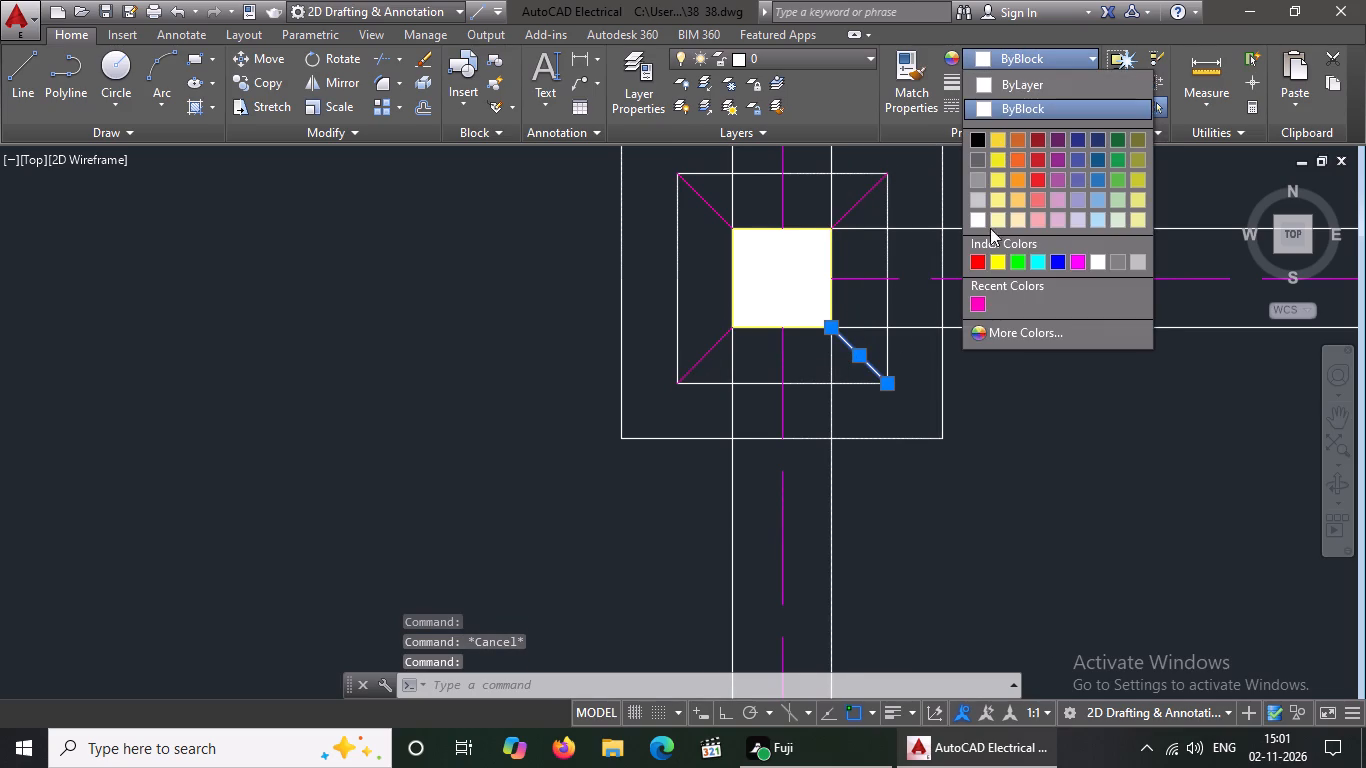
click(969, 302)
key(Escape)
Change the northwest and northeast diagonal lines of the western footing in the row level with the drawing room–parking wall to colour 220.
scroll(820, 767, down, 7)
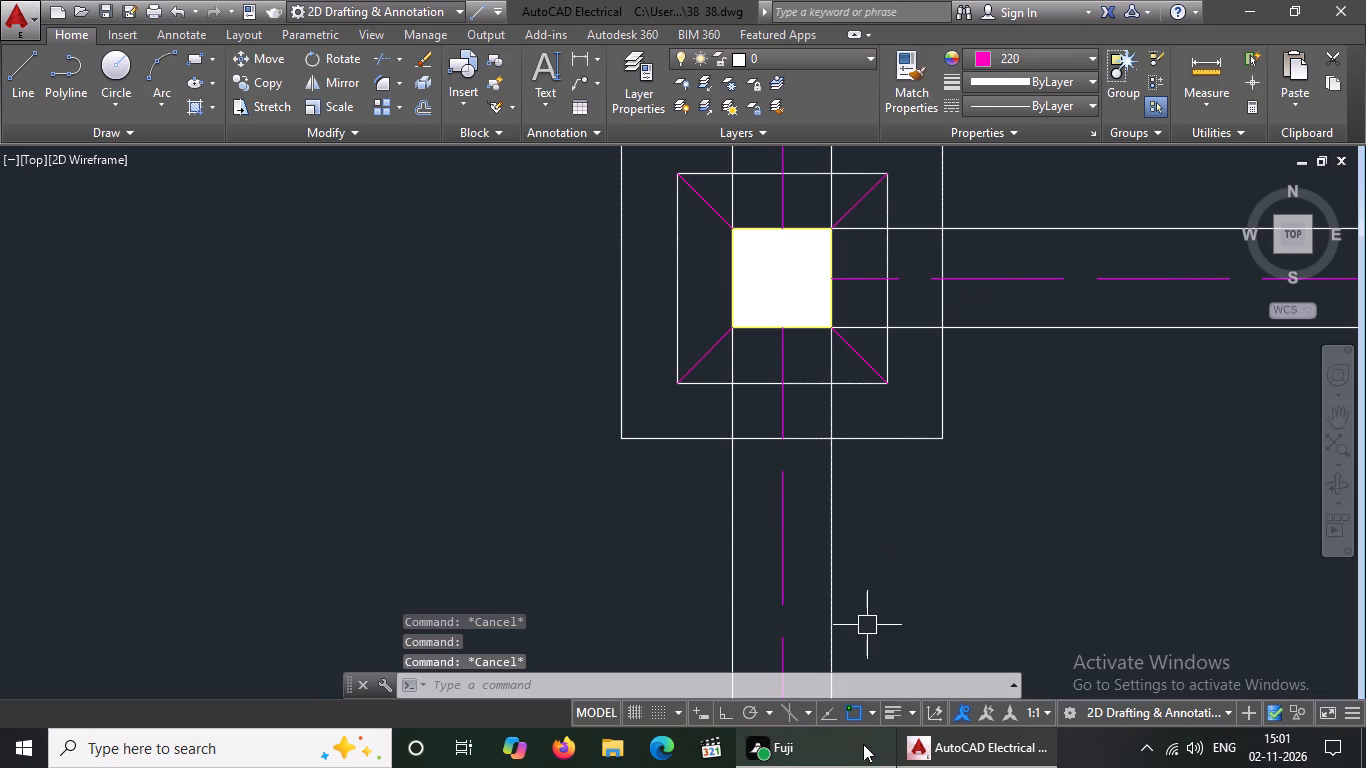
scroll(899, 572, down, 3)
scroll(964, 426, down, 4)
scroll(1034, 469, up, 3)
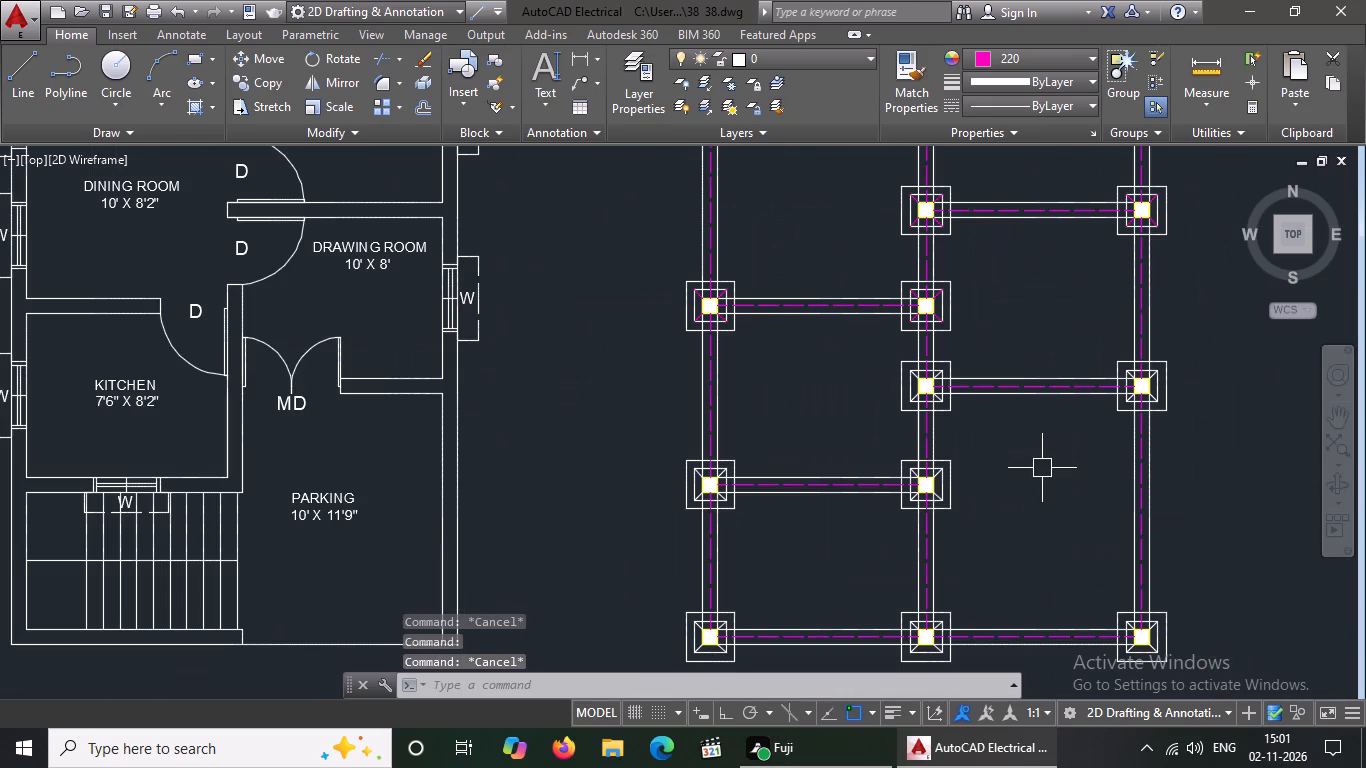
key(Escape)
scroll(1021, 429, down, 1)
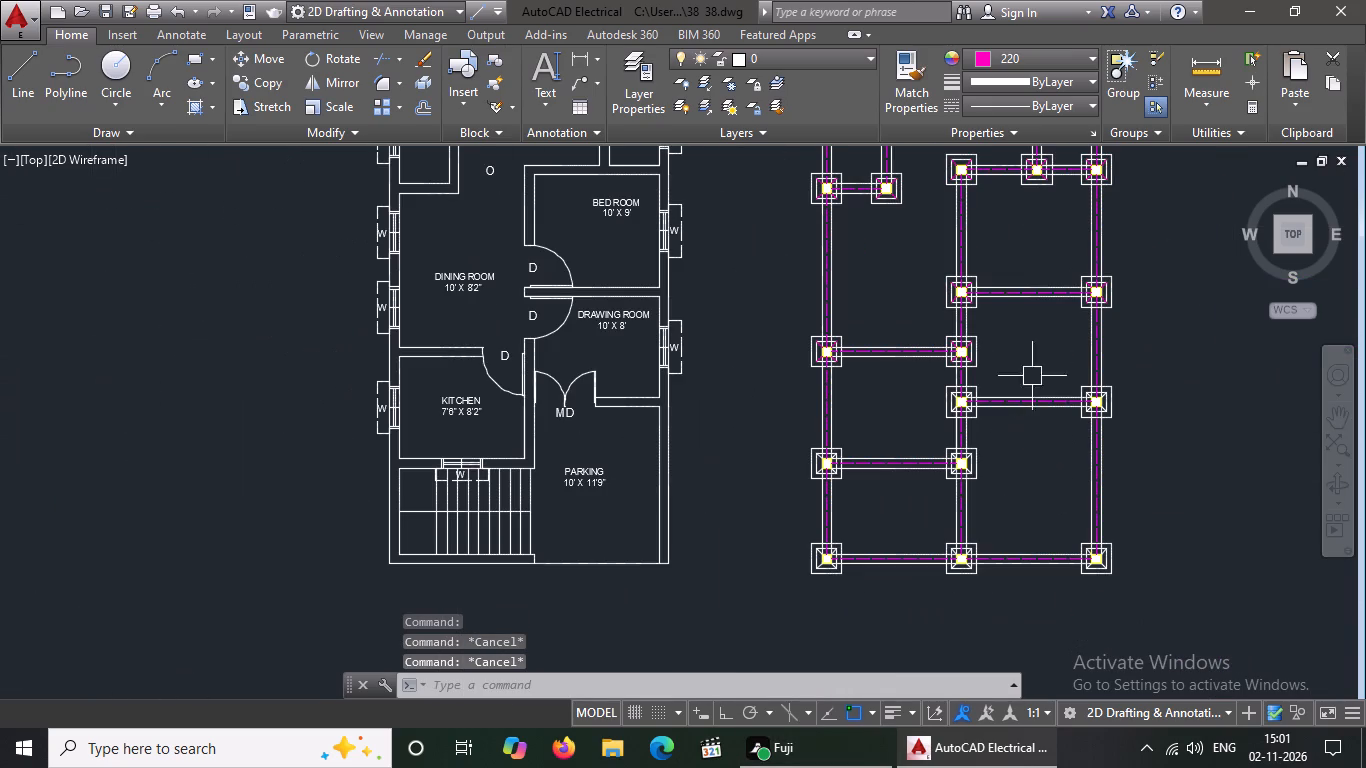
scroll(1054, 231, up, 2)
scroll(1054, 231, down, 1)
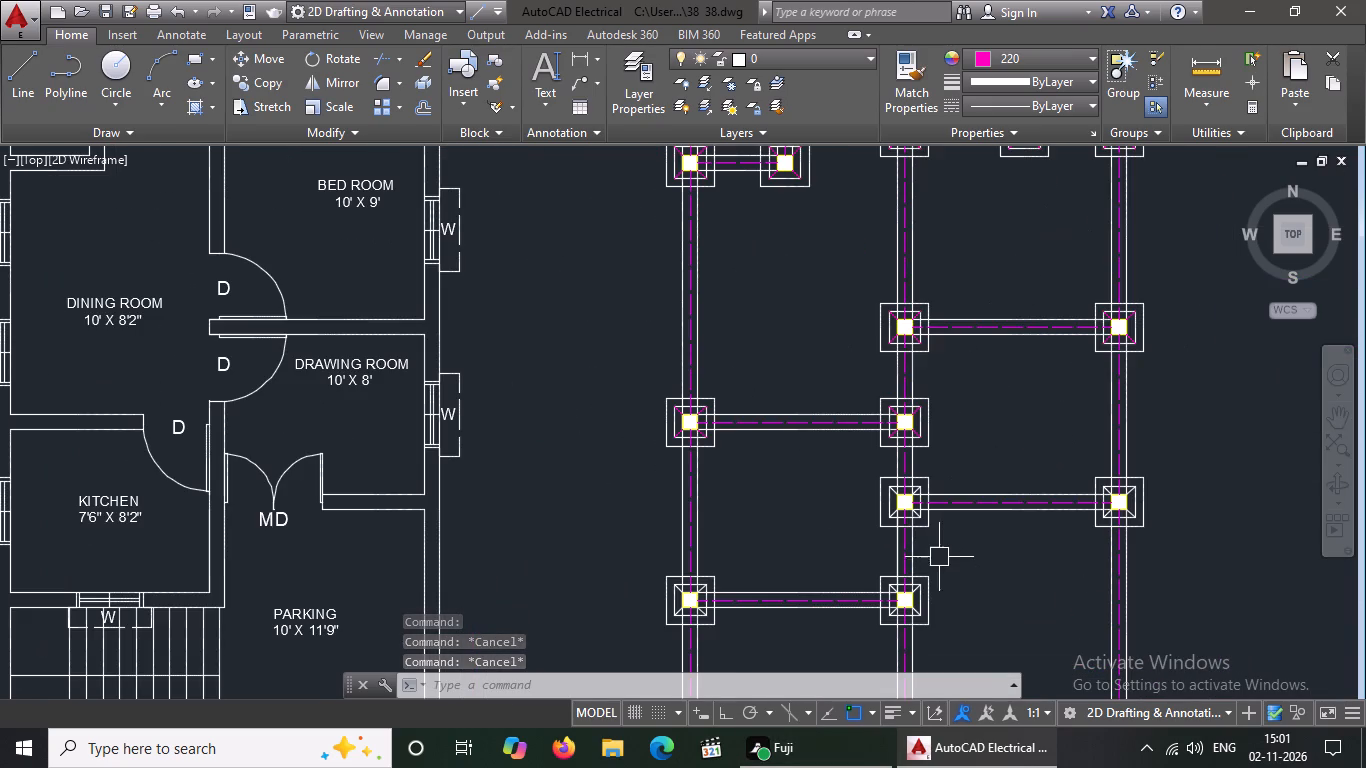
scroll(913, 541, up, 3)
scroll(827, 328, up, 1)
click(819, 337)
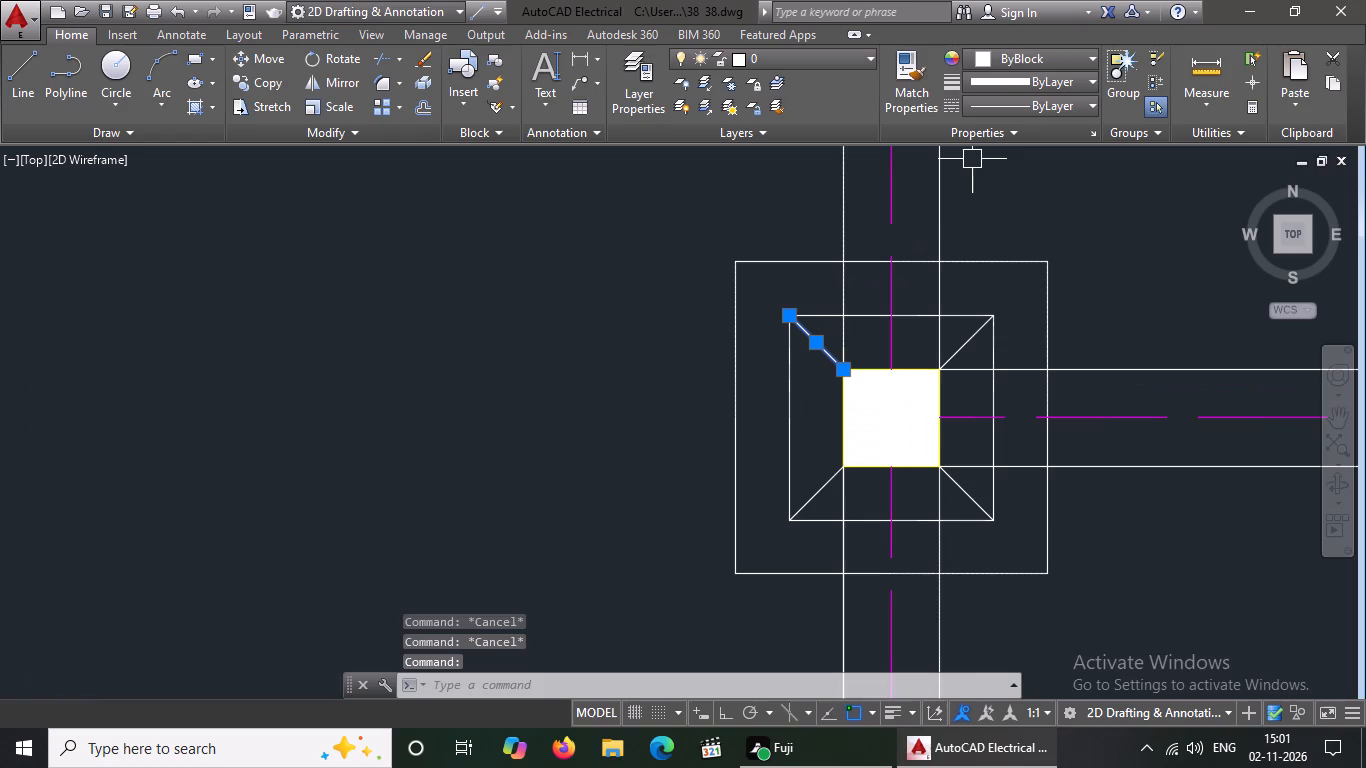
click(1010, 57)
click(973, 301)
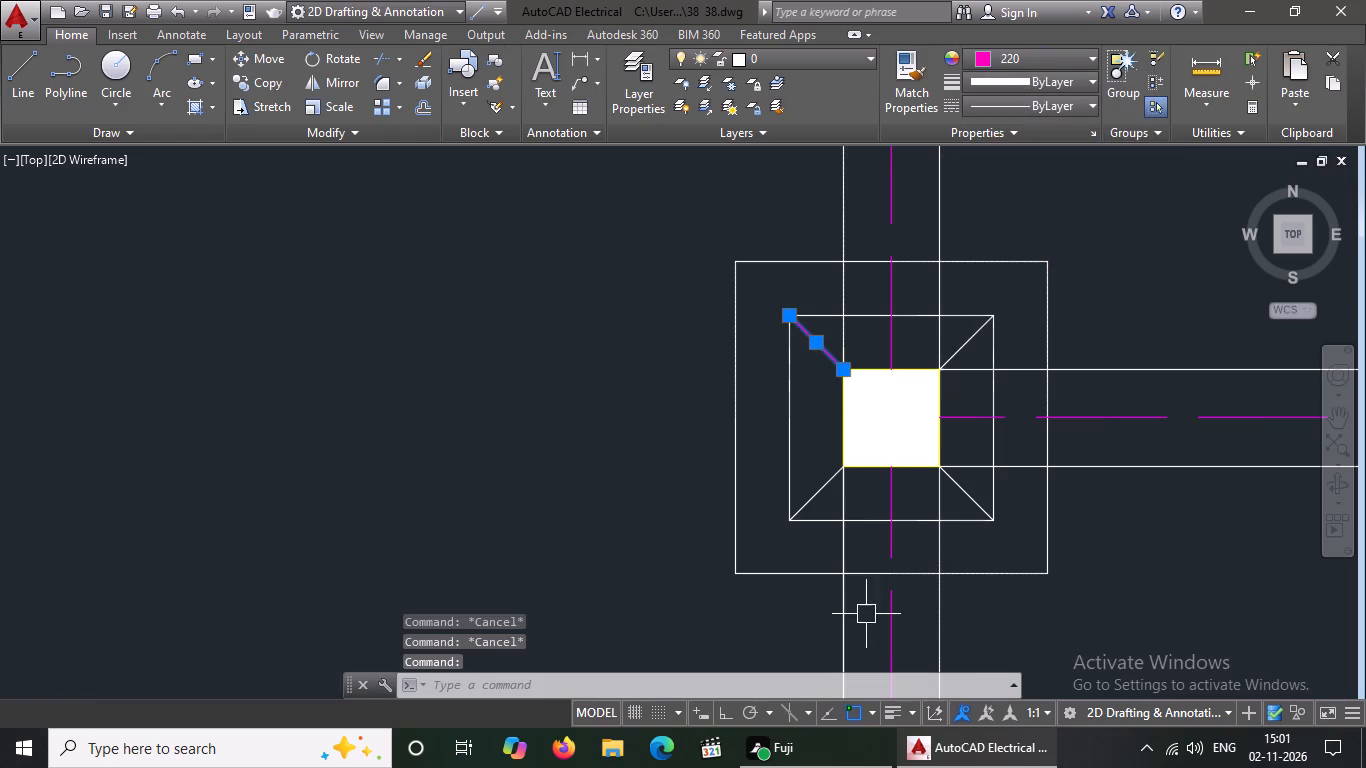
key(Escape)
click(965, 353)
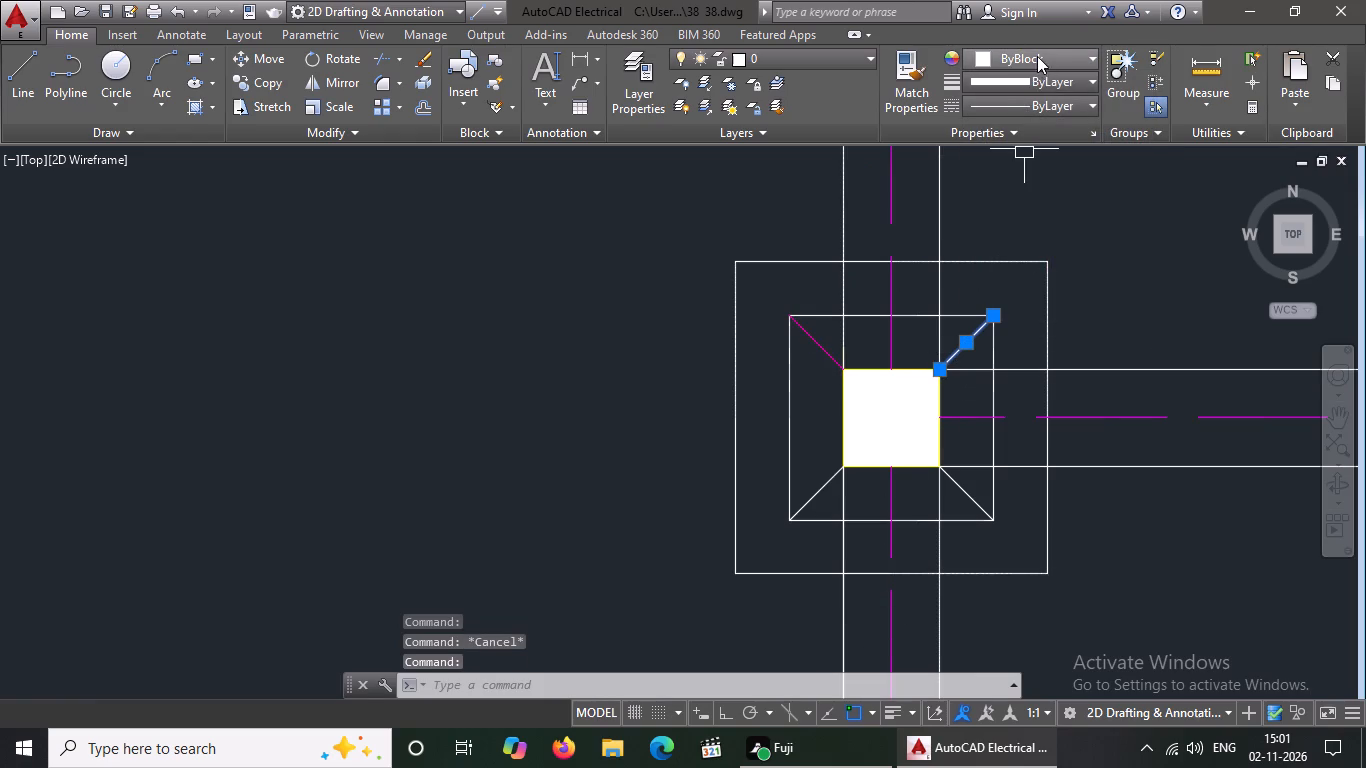
click(1037, 56)
click(977, 305)
key(Escape)
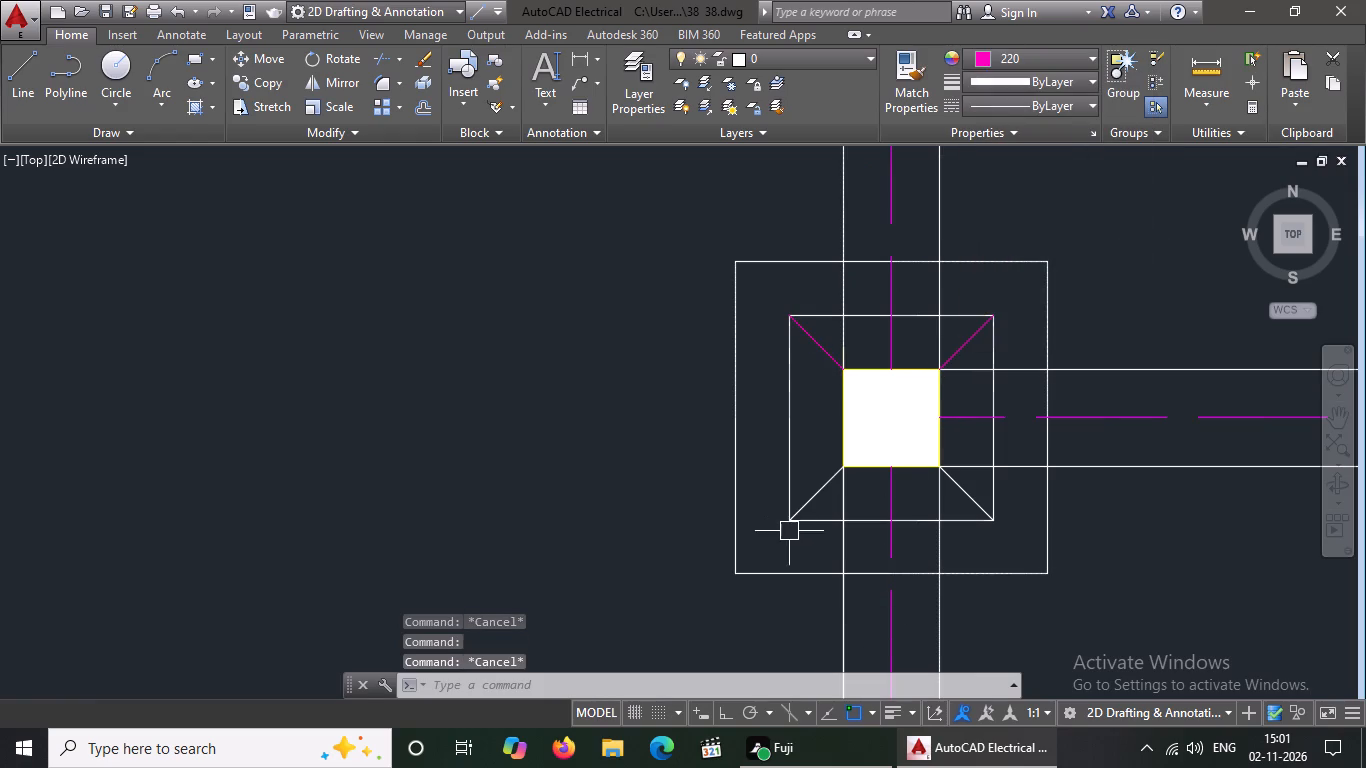
Change the southwest and southeast diagonal lines of the western footing in the row level with the drawing room–parking wall to colour 220.
click(814, 500)
click(1031, 55)
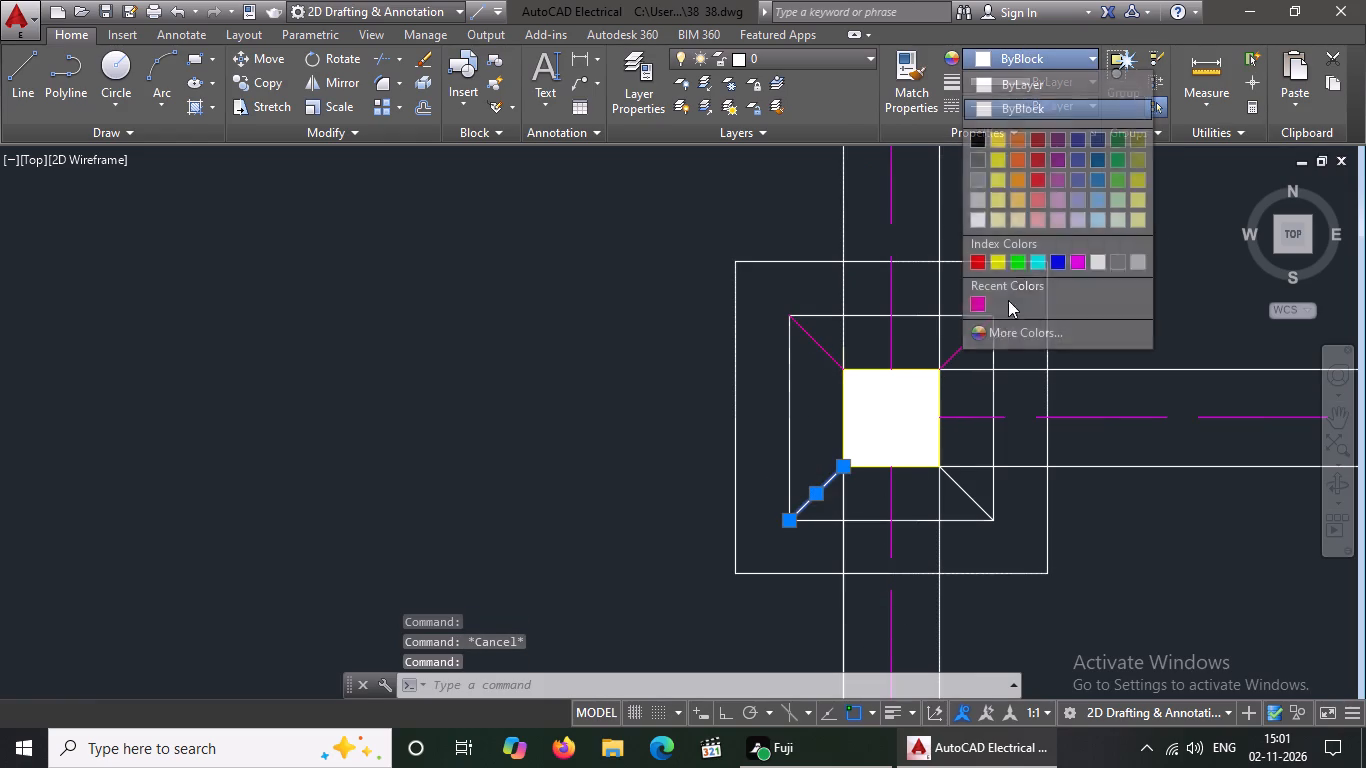
click(973, 299)
key(Escape)
click(963, 508)
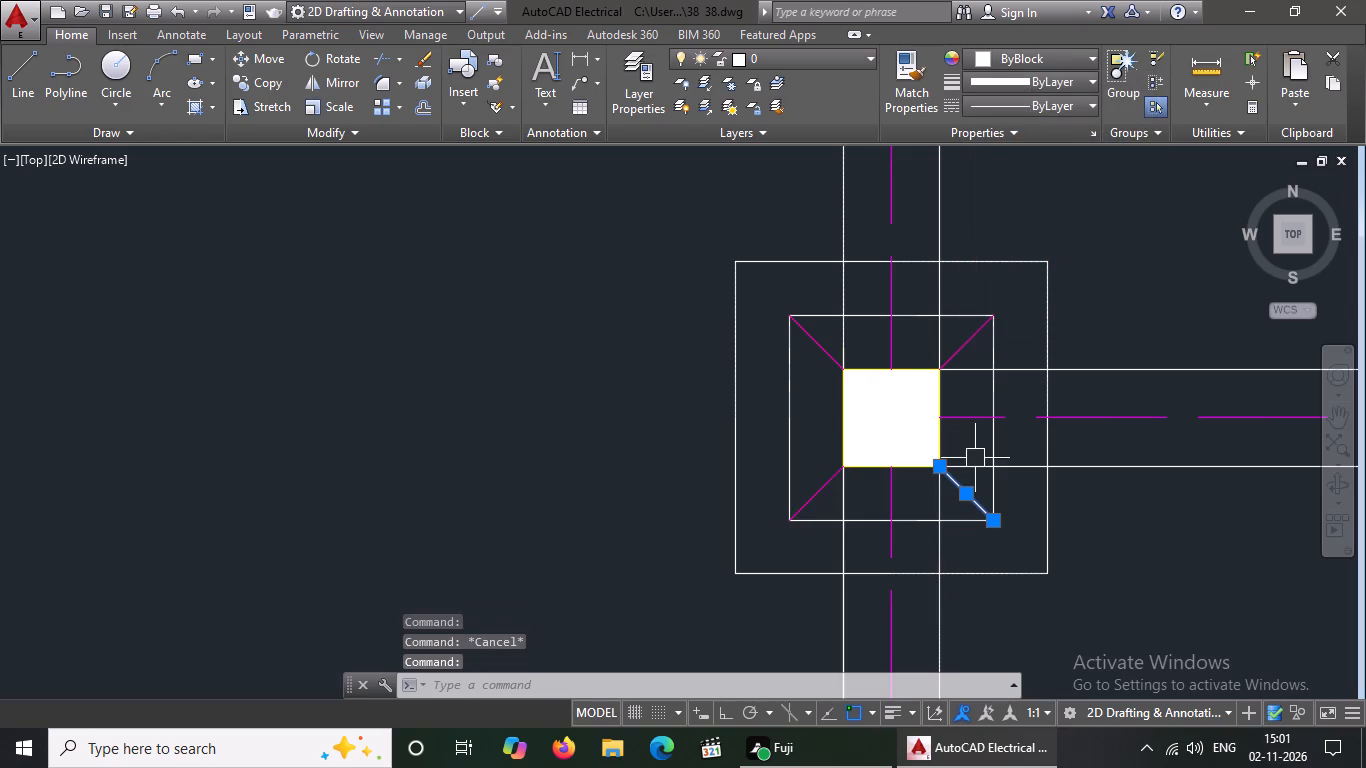
click(1000, 56)
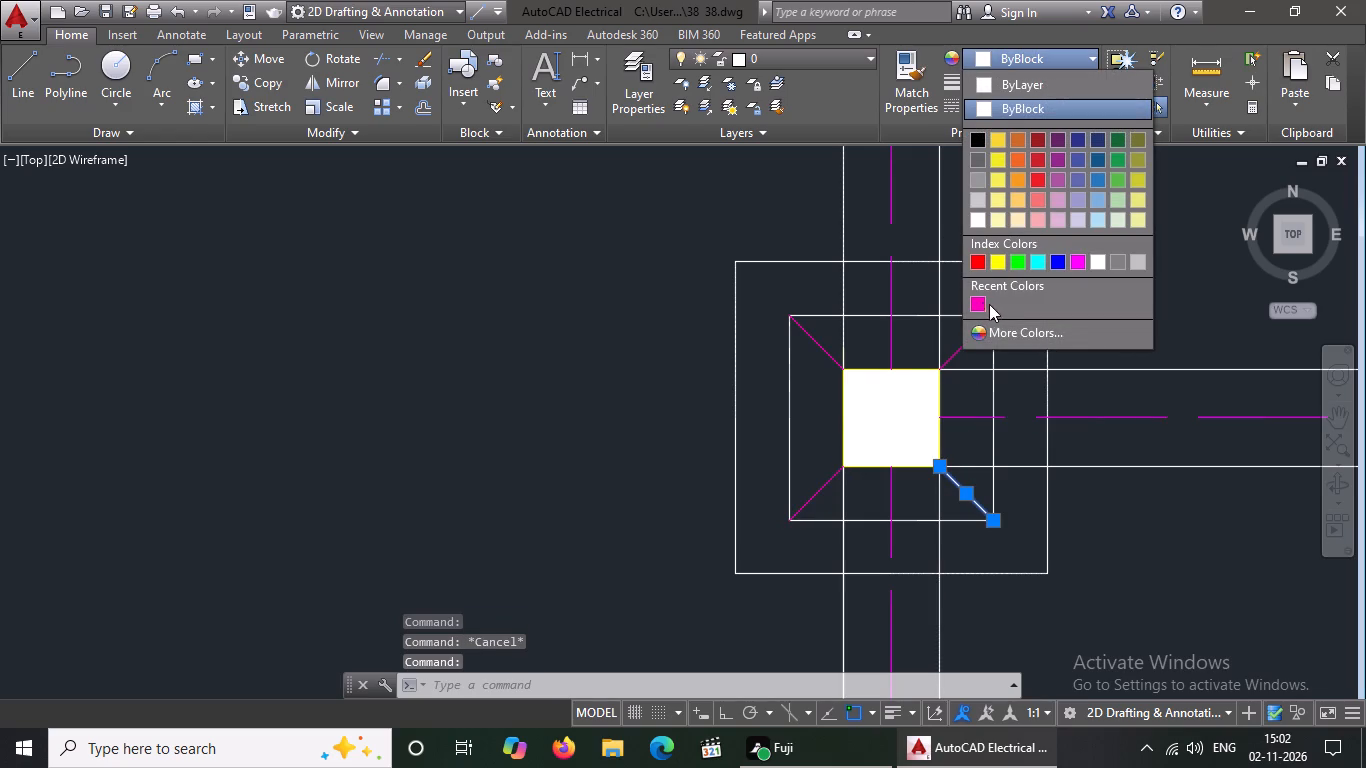
click(977, 301)
key(Escape)
Change the northwest diagonal line of the eastern footing in the row level with the drawing room–parking wall to colour 220.
scroll(816, 440, down, 4)
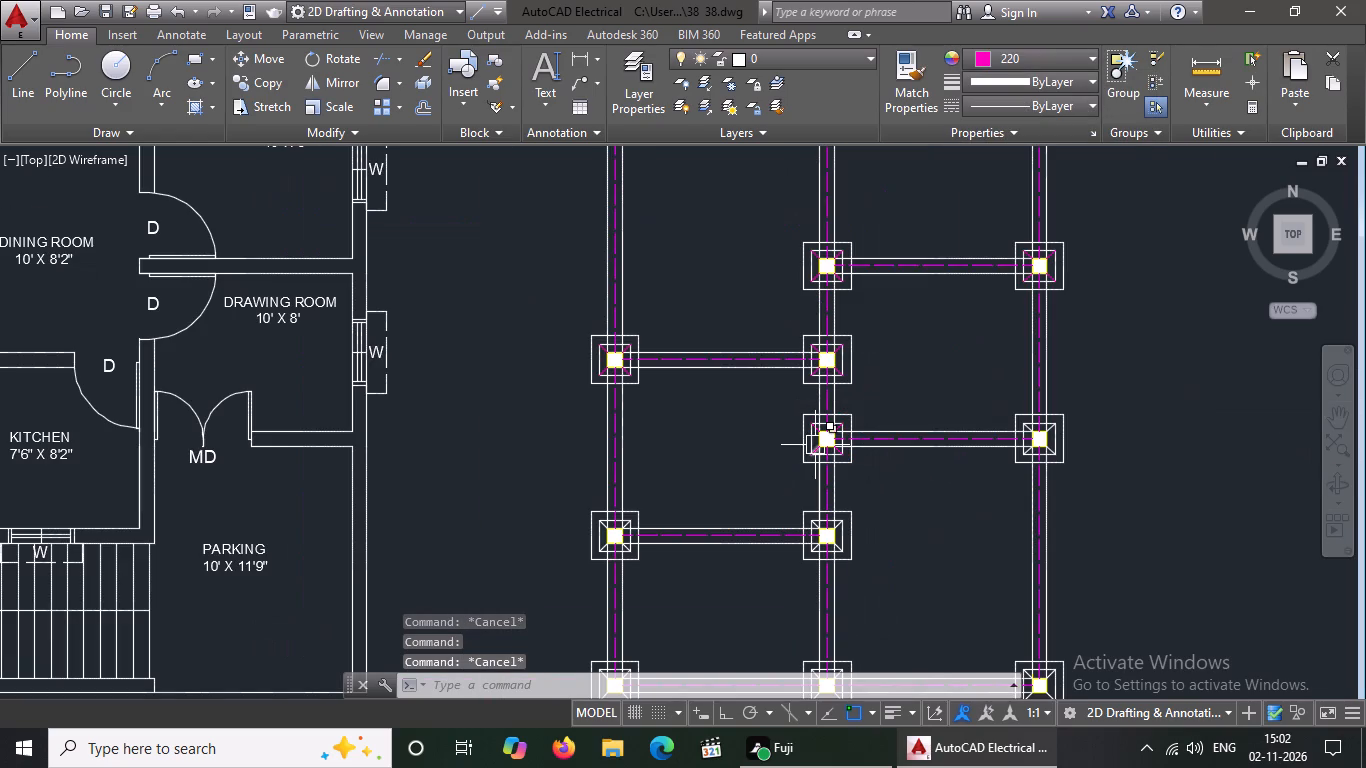
scroll(1040, 450, up, 2)
scroll(1001, 378, up, 3)
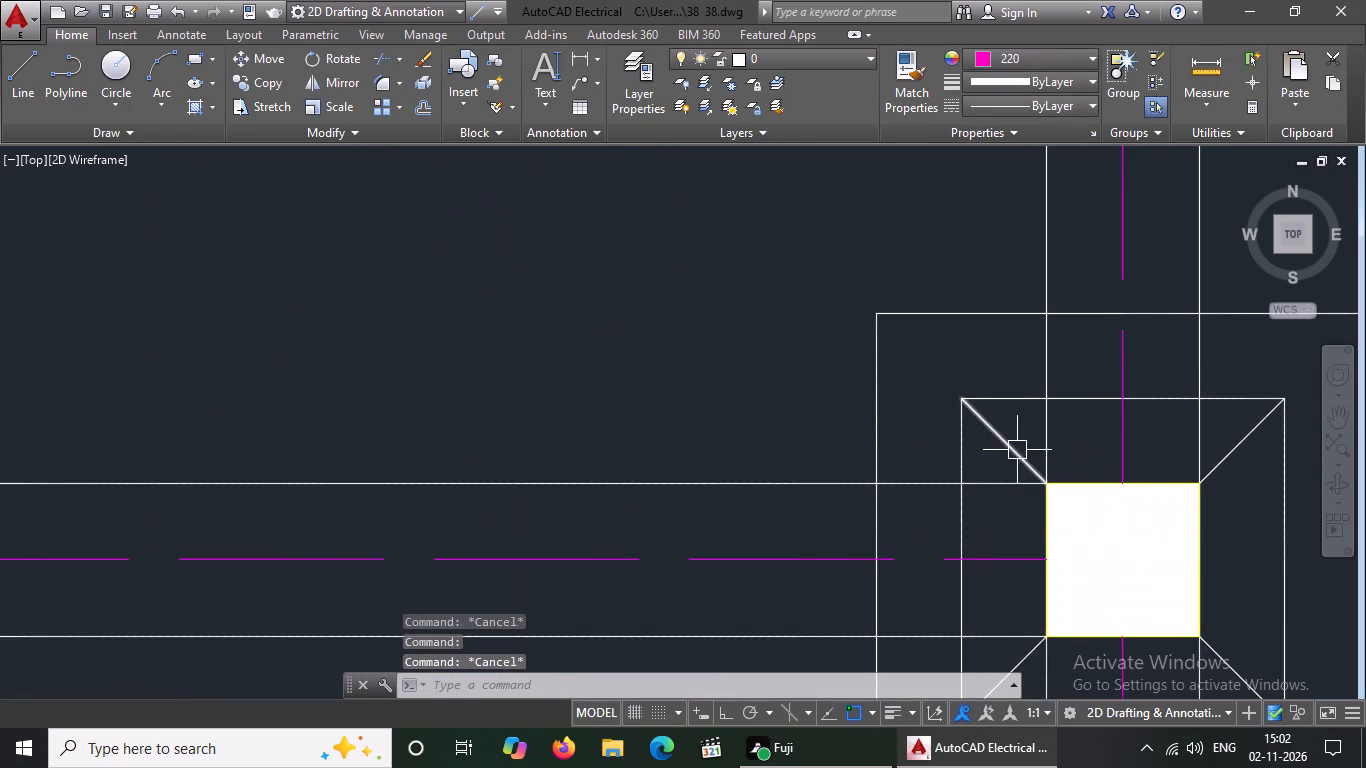
click(1011, 449)
click(1045, 65)
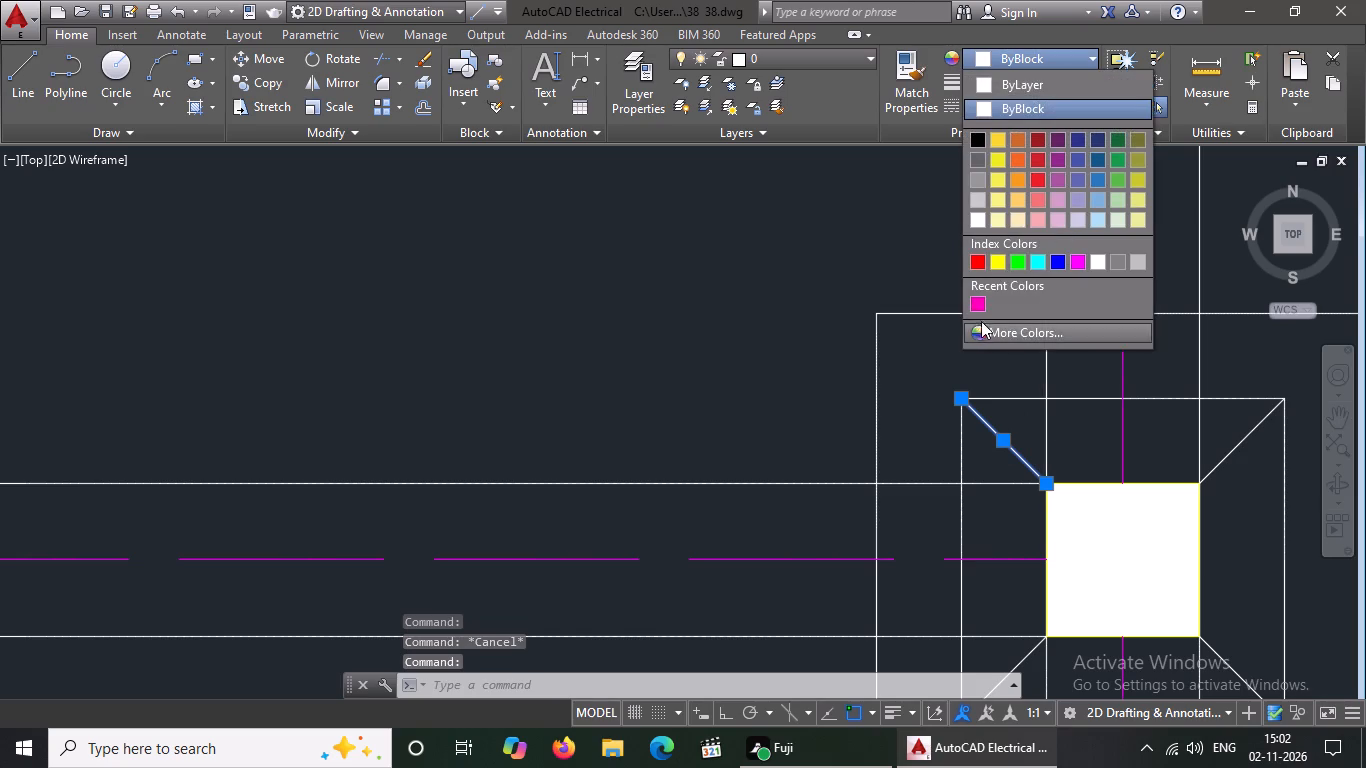
click(972, 295)
key(Escape)
scroll(998, 404, down, 2)
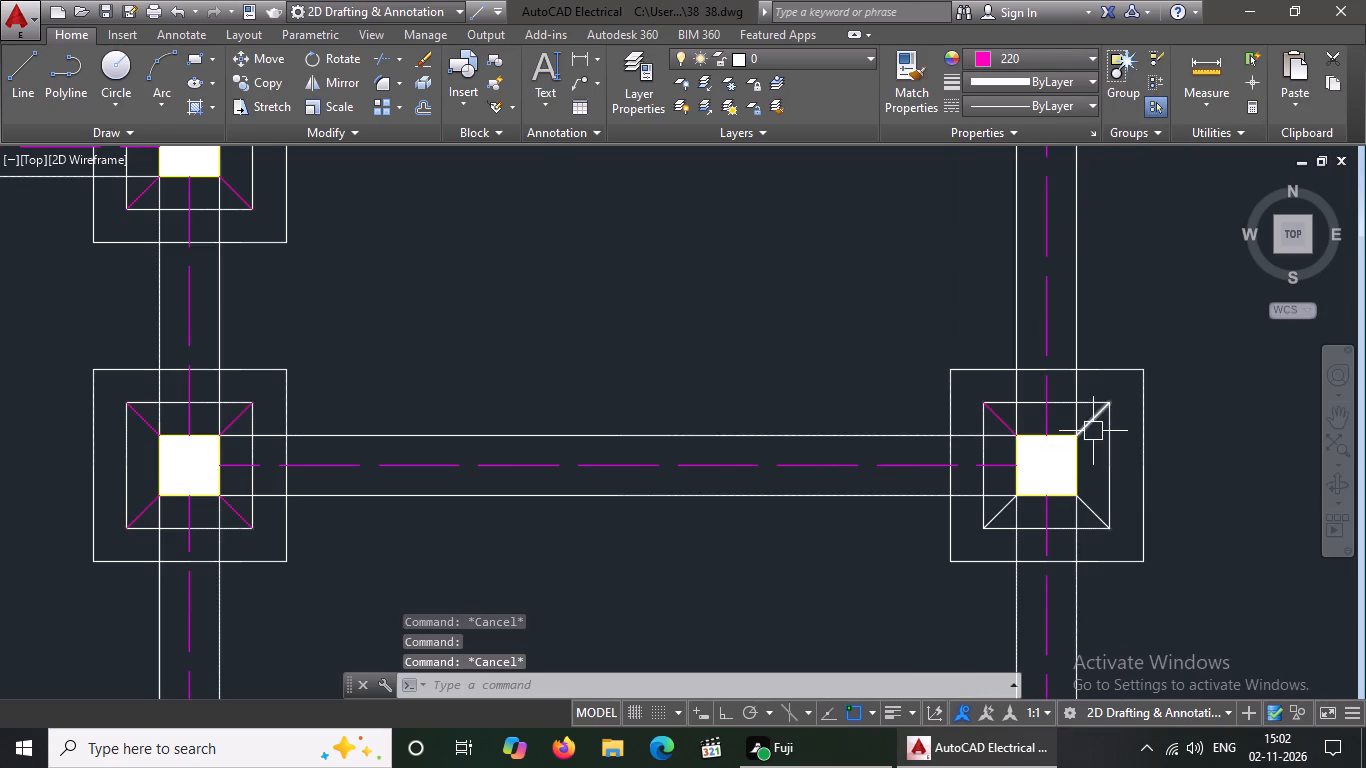
Change the northeast and southeast diagonal lines of the eastern footing in the row level with the drawing room–parking wall to colour 220.
click(1094, 427)
click(1004, 60)
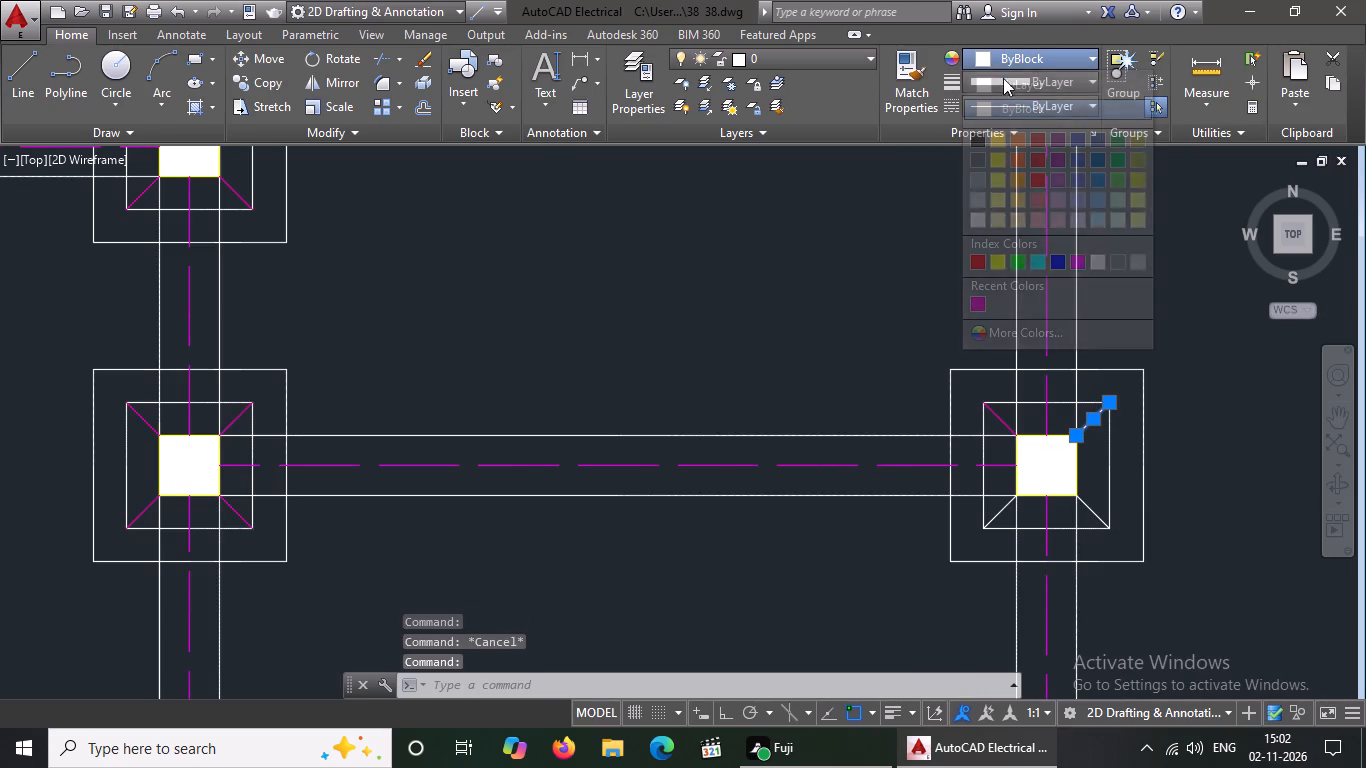
click(978, 303)
key(Escape)
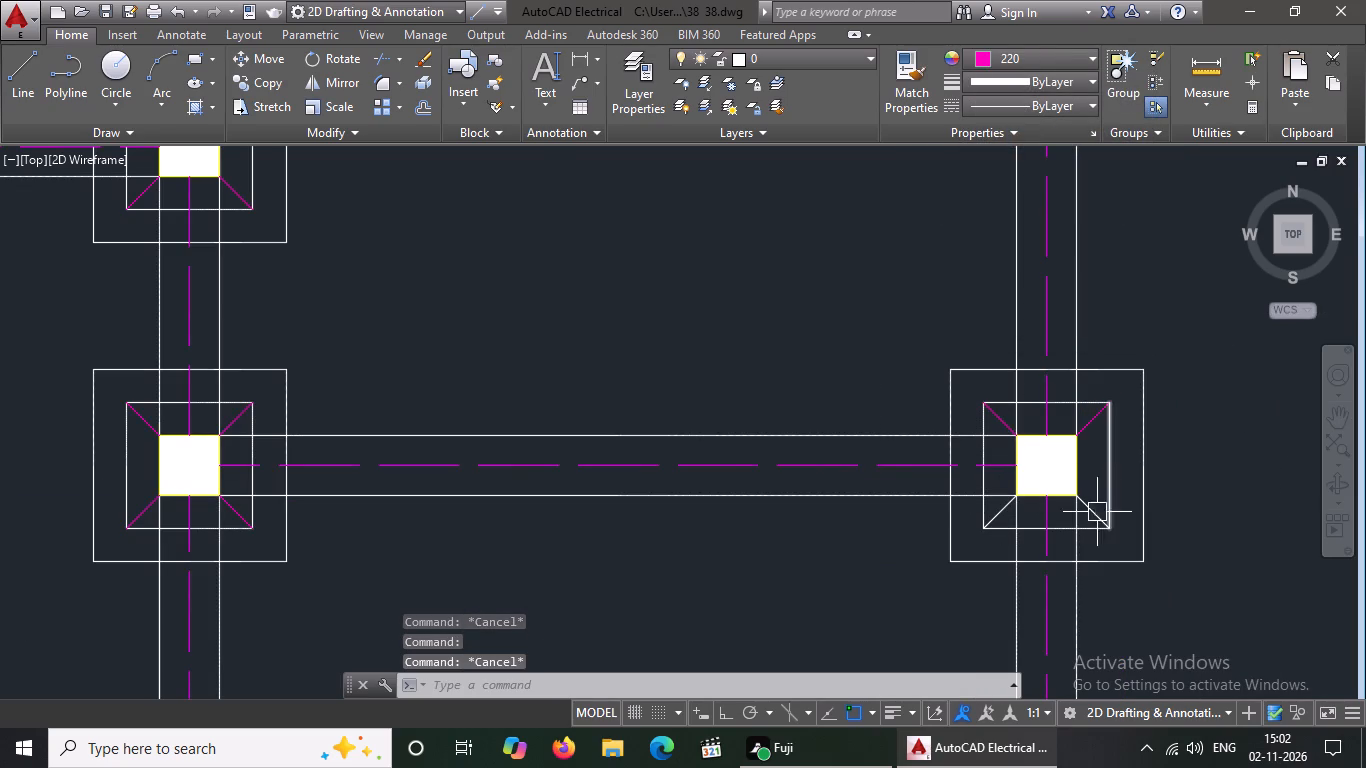
click(1092, 514)
click(999, 65)
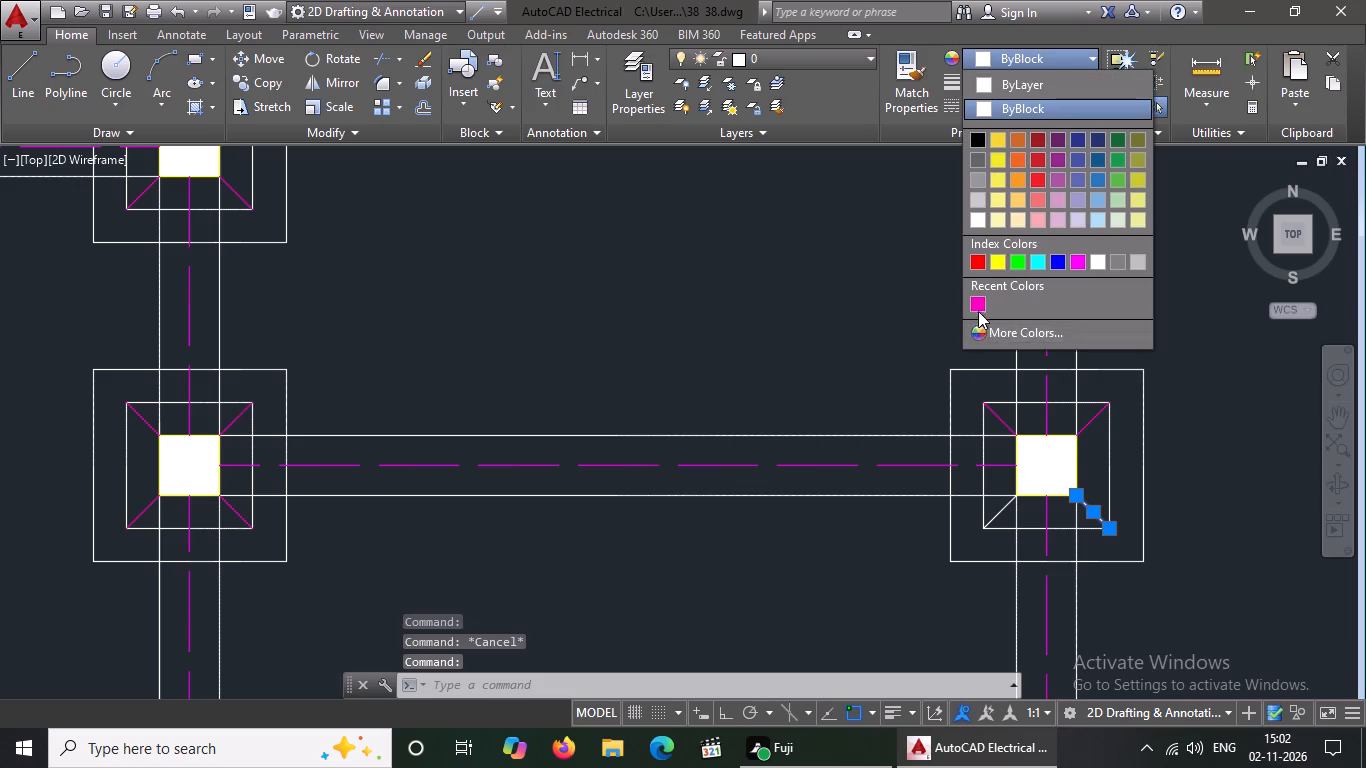
click(979, 310)
key(Escape)
Change the southwest diagonal line of the eastern footing in the row level with the drawing room–parking wall to colour 220.
scroll(1031, 533, up, 3)
click(890, 444)
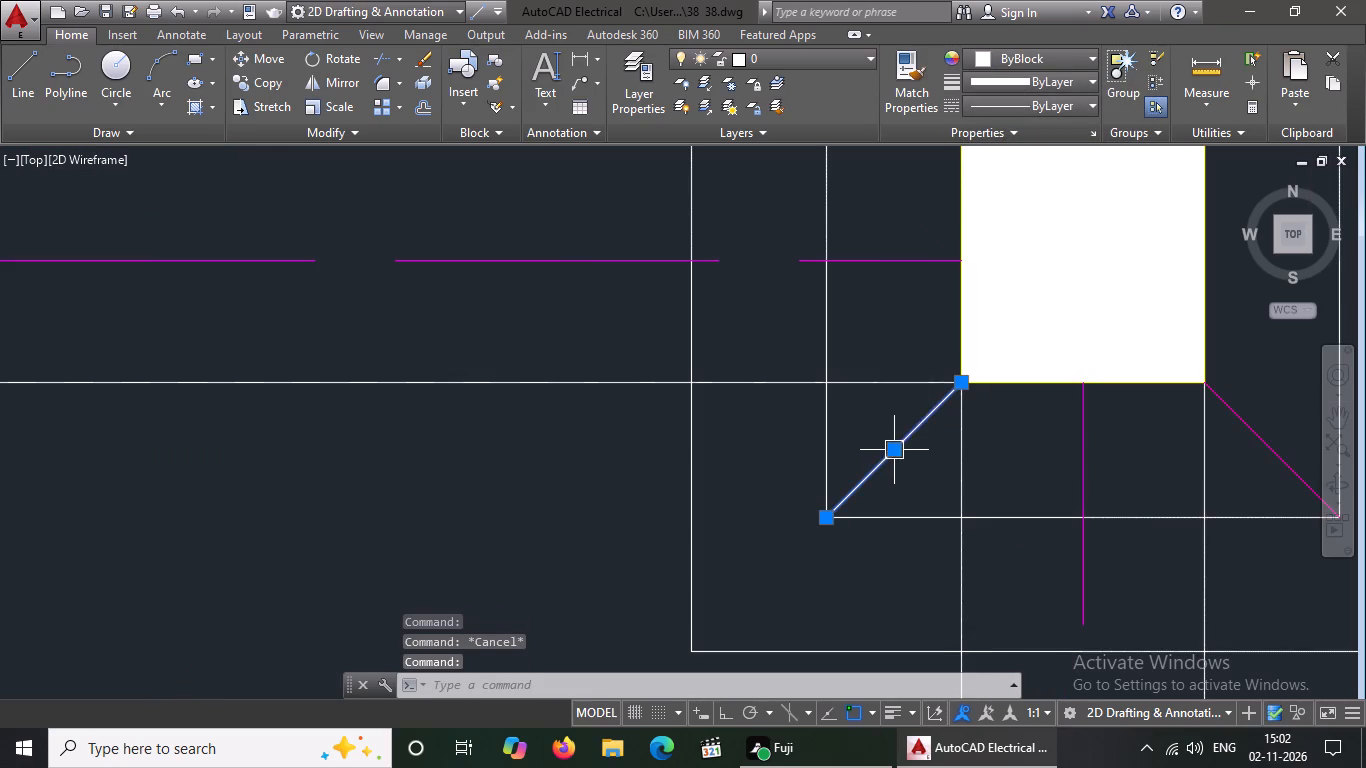
click(1037, 51)
click(974, 302)
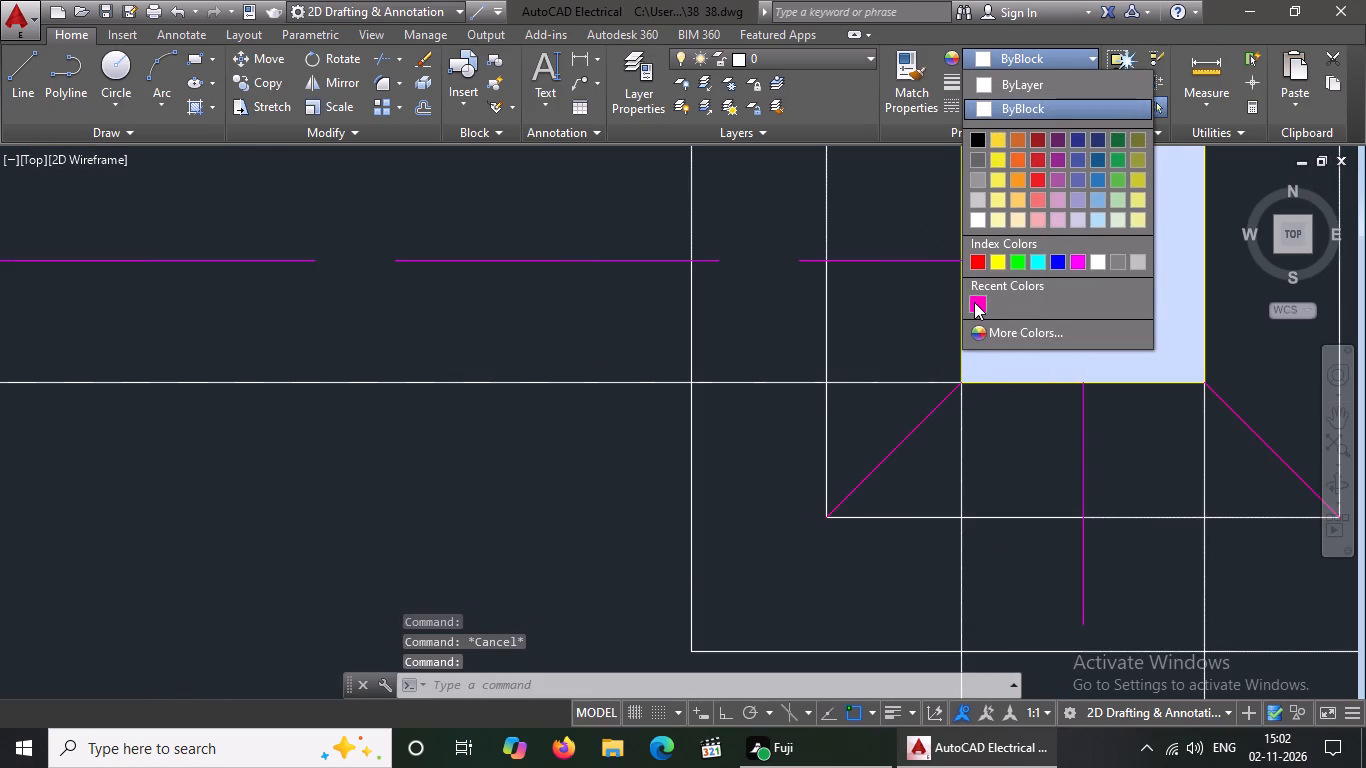
key(Escape)
scroll(937, 367, down, 4)
key(Escape)
Change the northwest and northeast diagonal lines of the eastern footing in the row level with the kitchen–staircase wall to colour 220.
scroll(918, 383, down, 3)
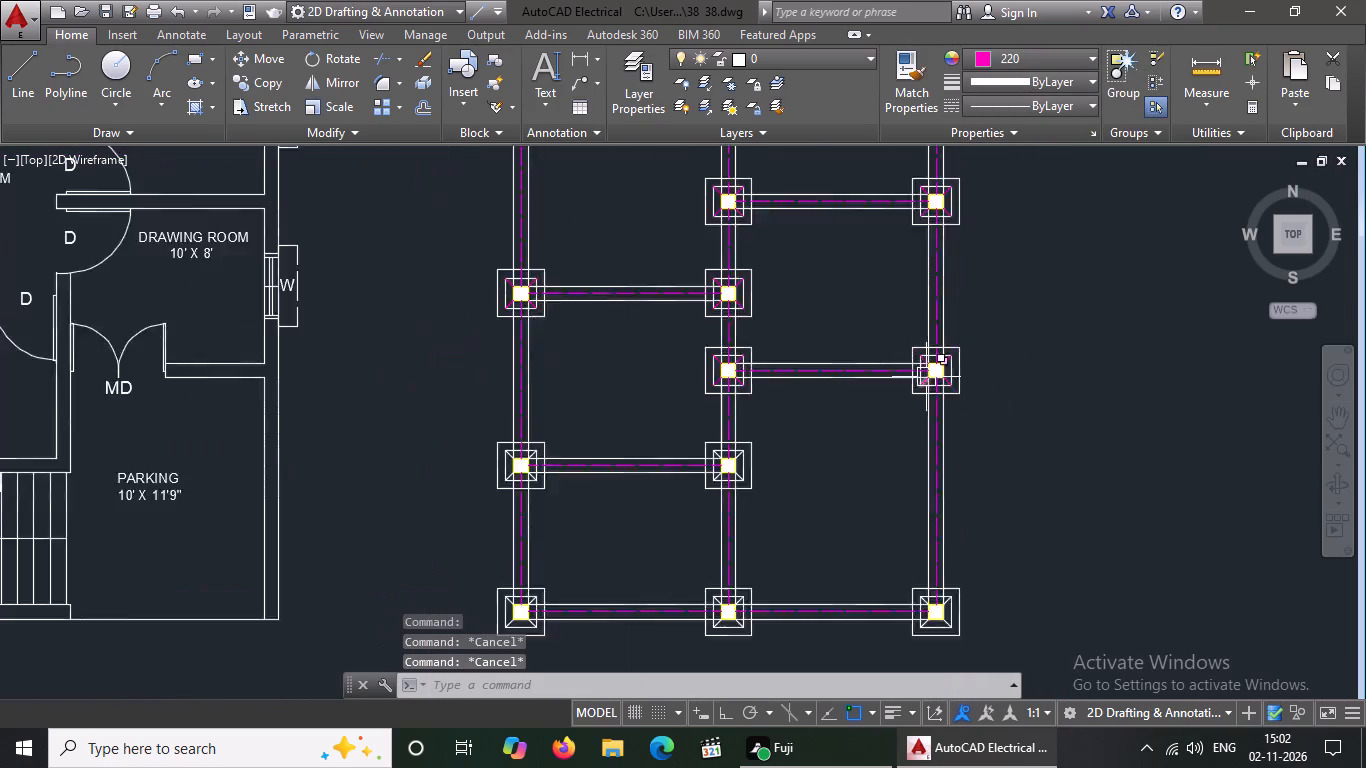
scroll(752, 426, up, 3)
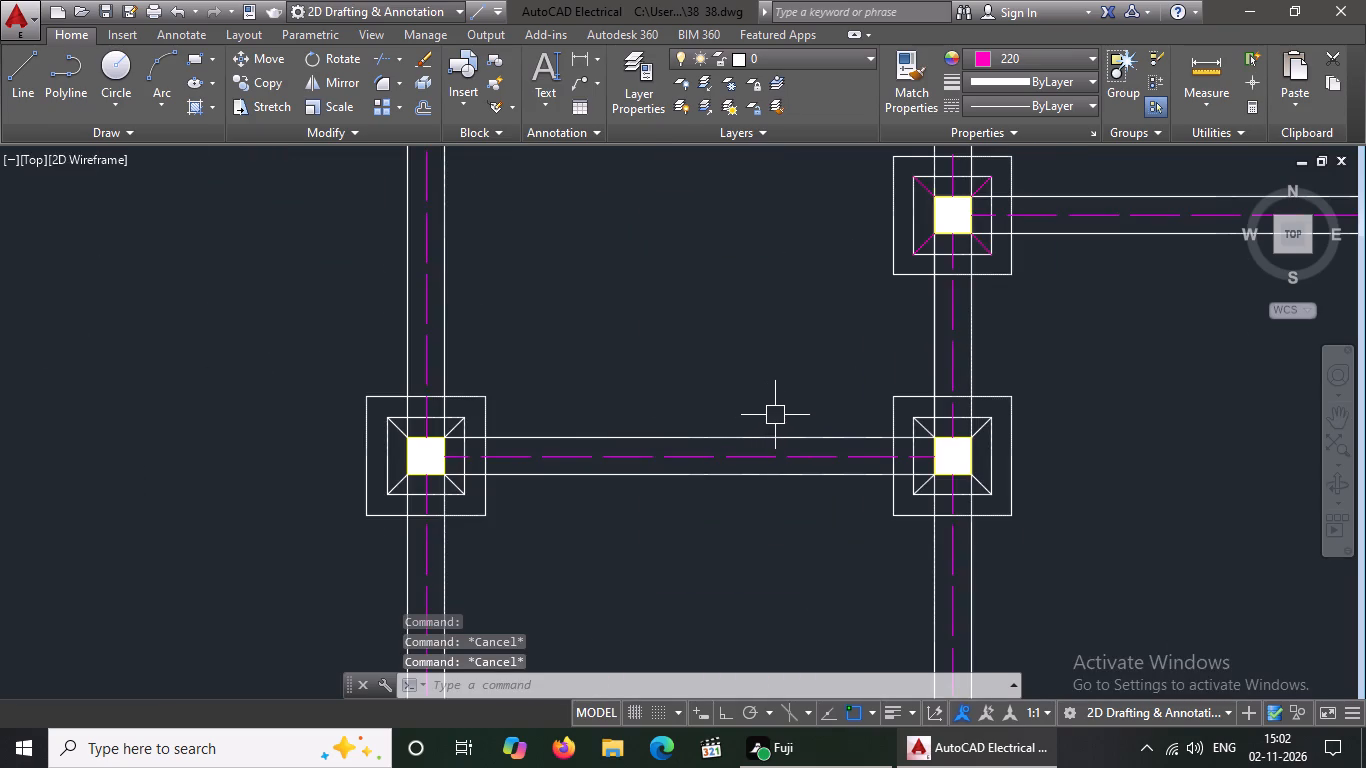
scroll(776, 415, down, 2)
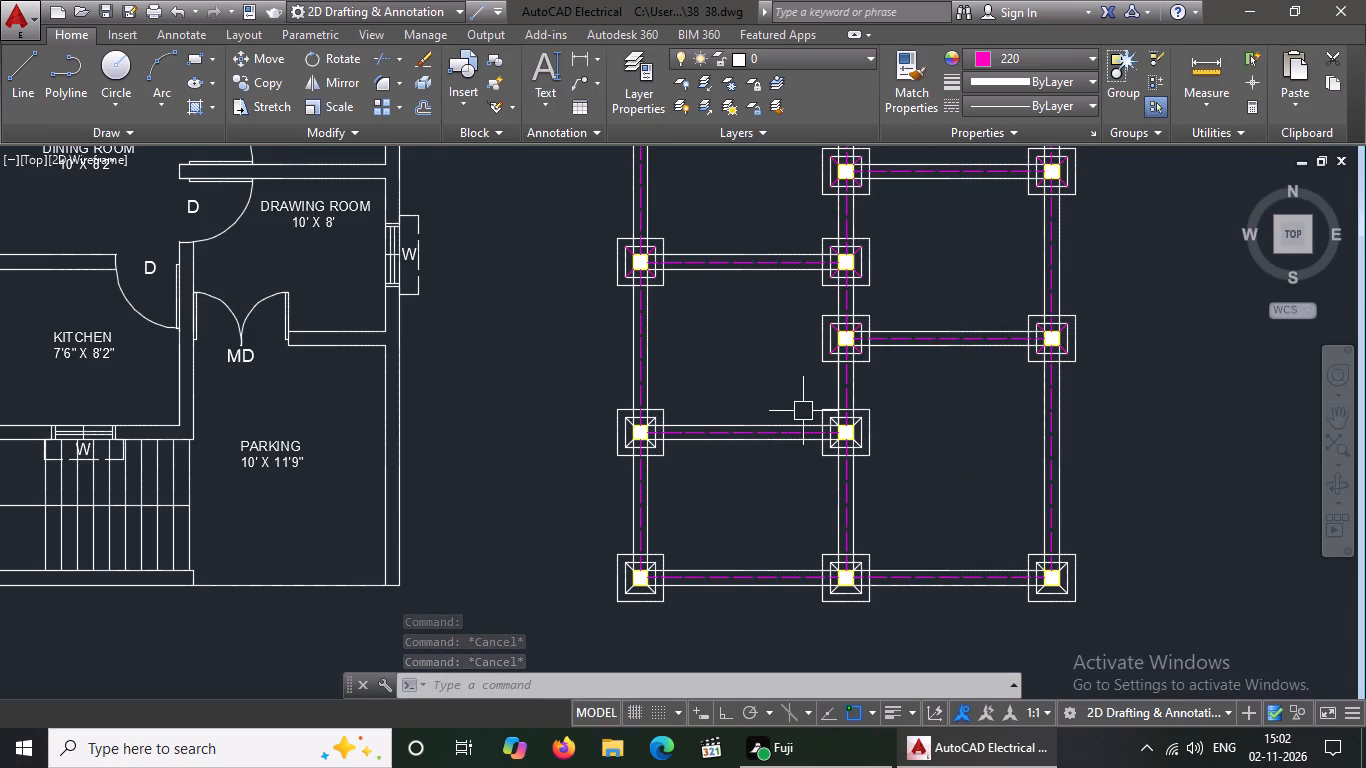
scroll(845, 421, up, 5)
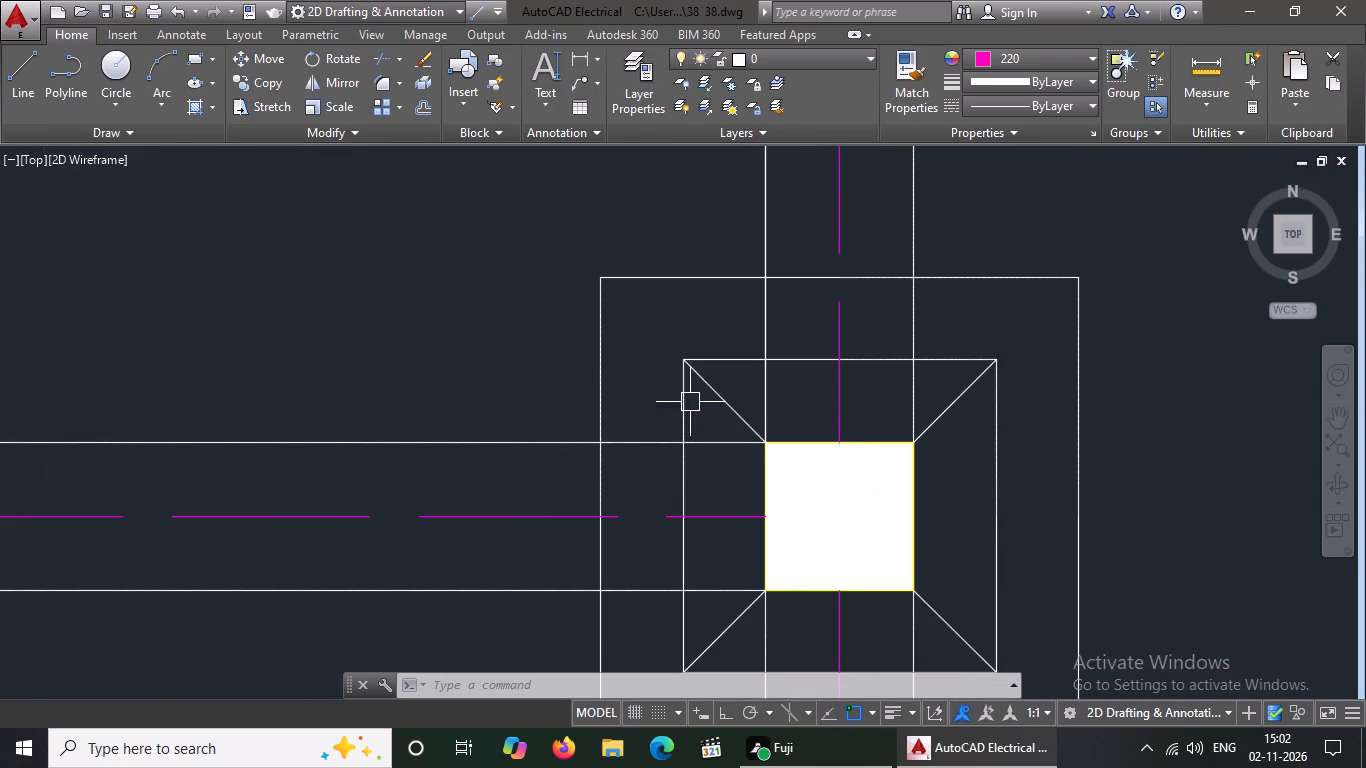
click(713, 393)
click(1055, 55)
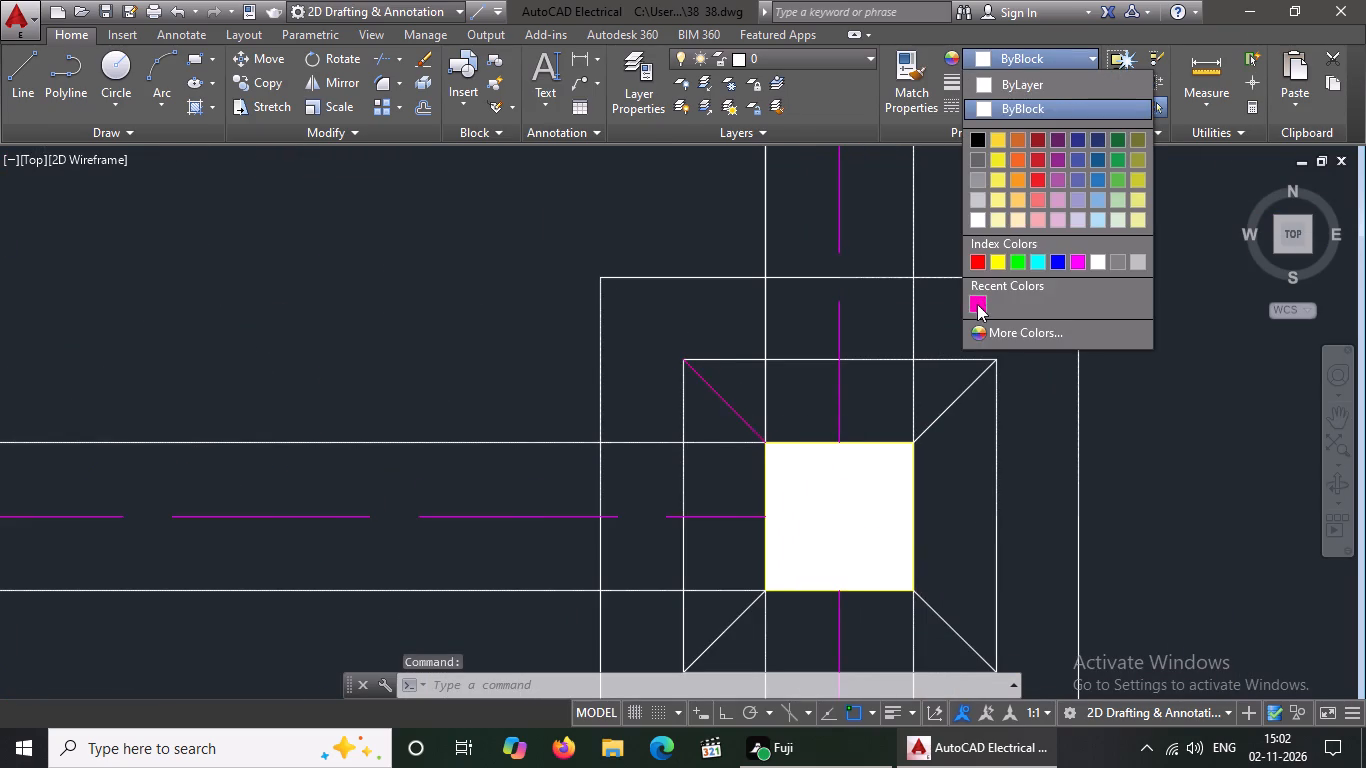
click(977, 304)
key(Escape)
click(951, 414)
drag(1019, 51, 1020, 61)
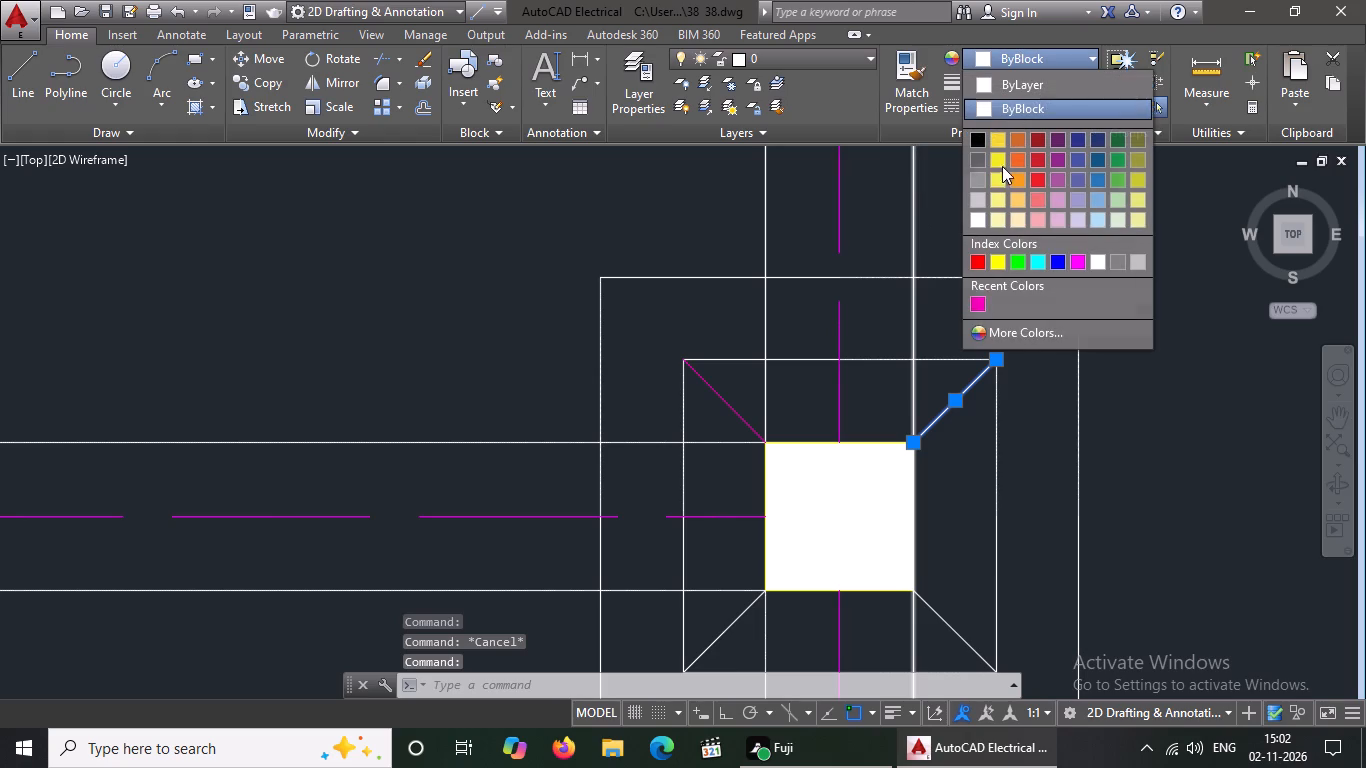
click(976, 308)
key(Escape)
Change the southeast and southwest diagonal lines of the eastern footing in the row level with the kitchen–staircase wall to colour 220.
scroll(930, 377, down, 2)
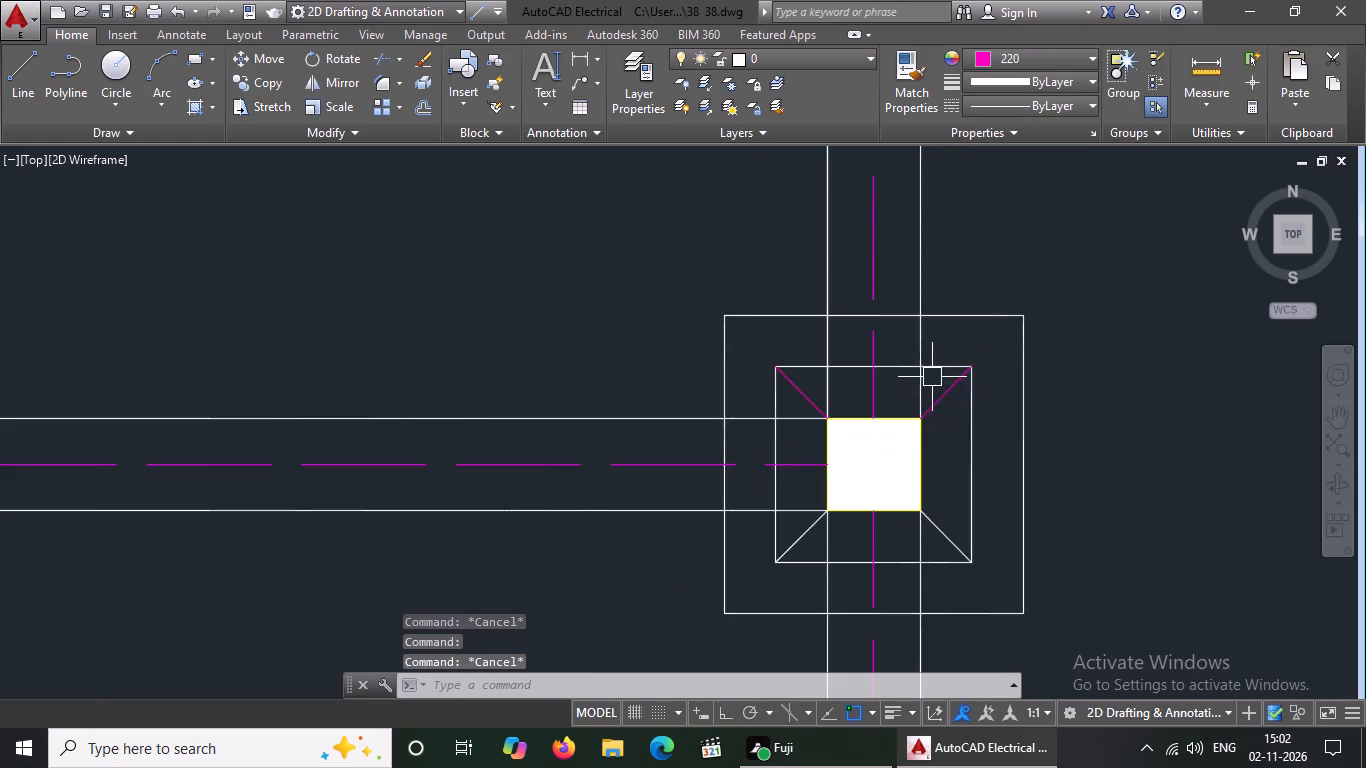
click(949, 479)
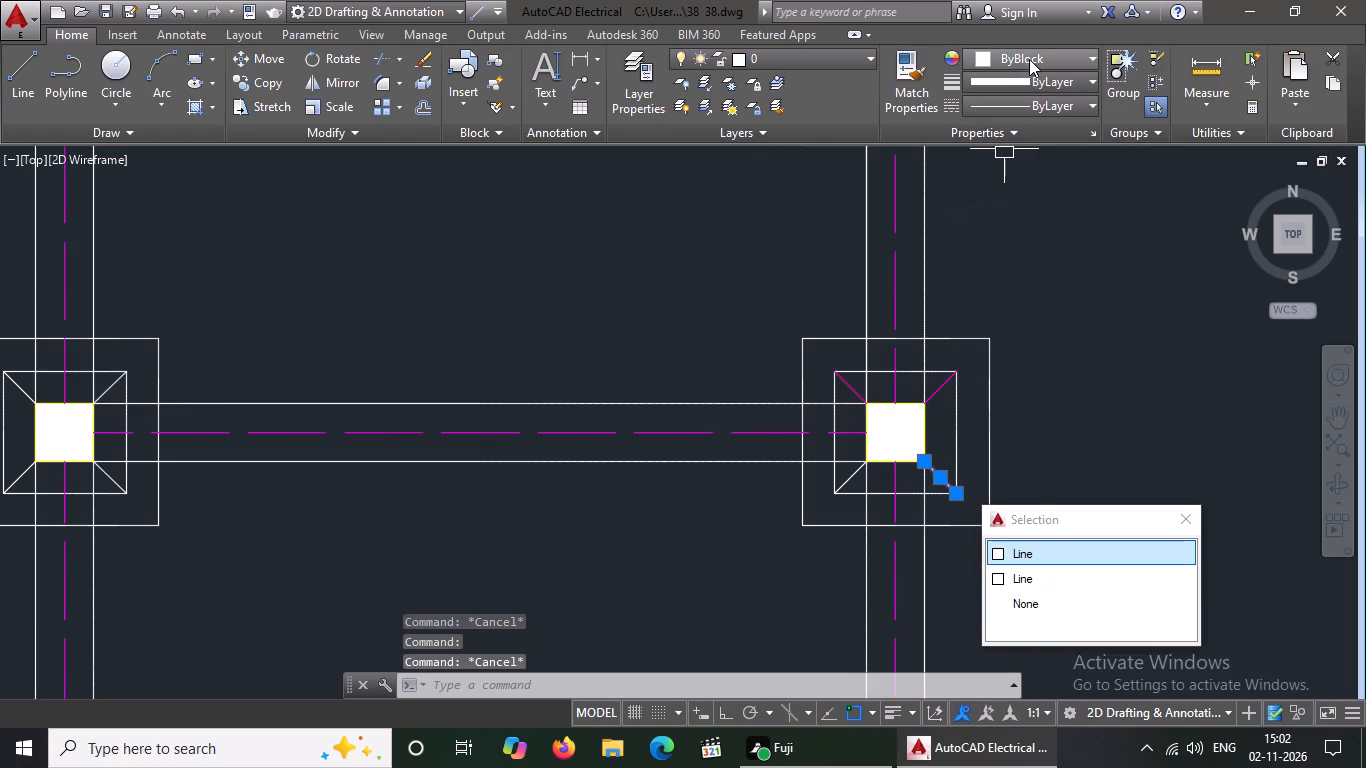
click(1029, 59)
click(966, 317)
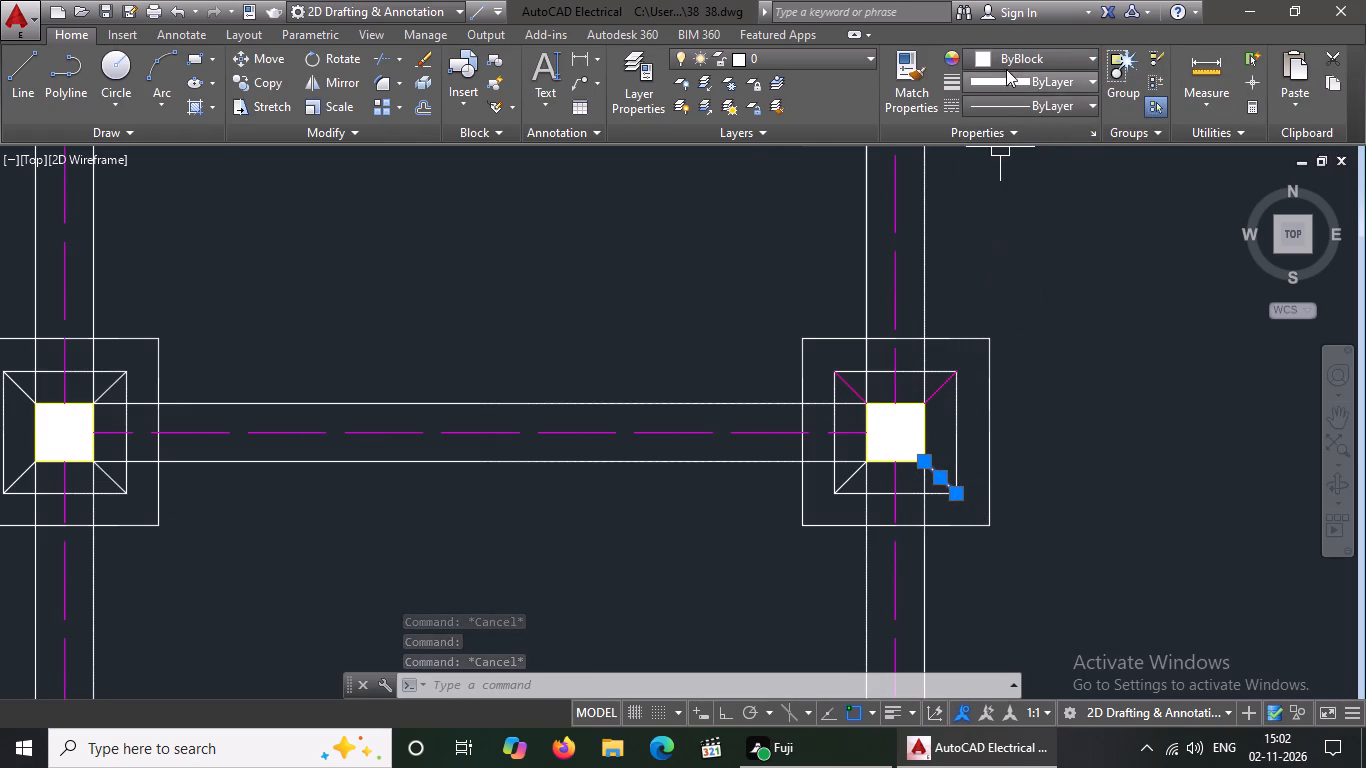
click(1012, 60)
click(985, 301)
key(Escape)
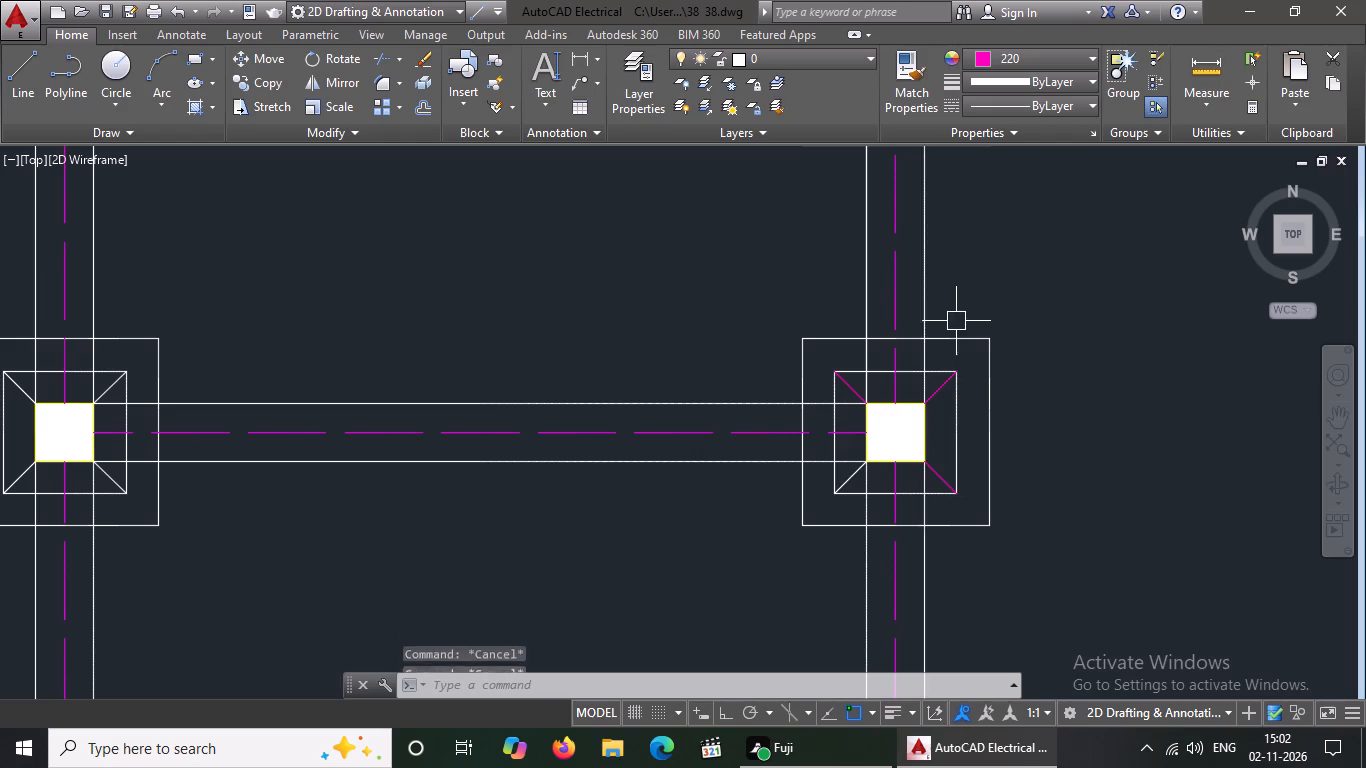
click(850, 483)
click(1005, 49)
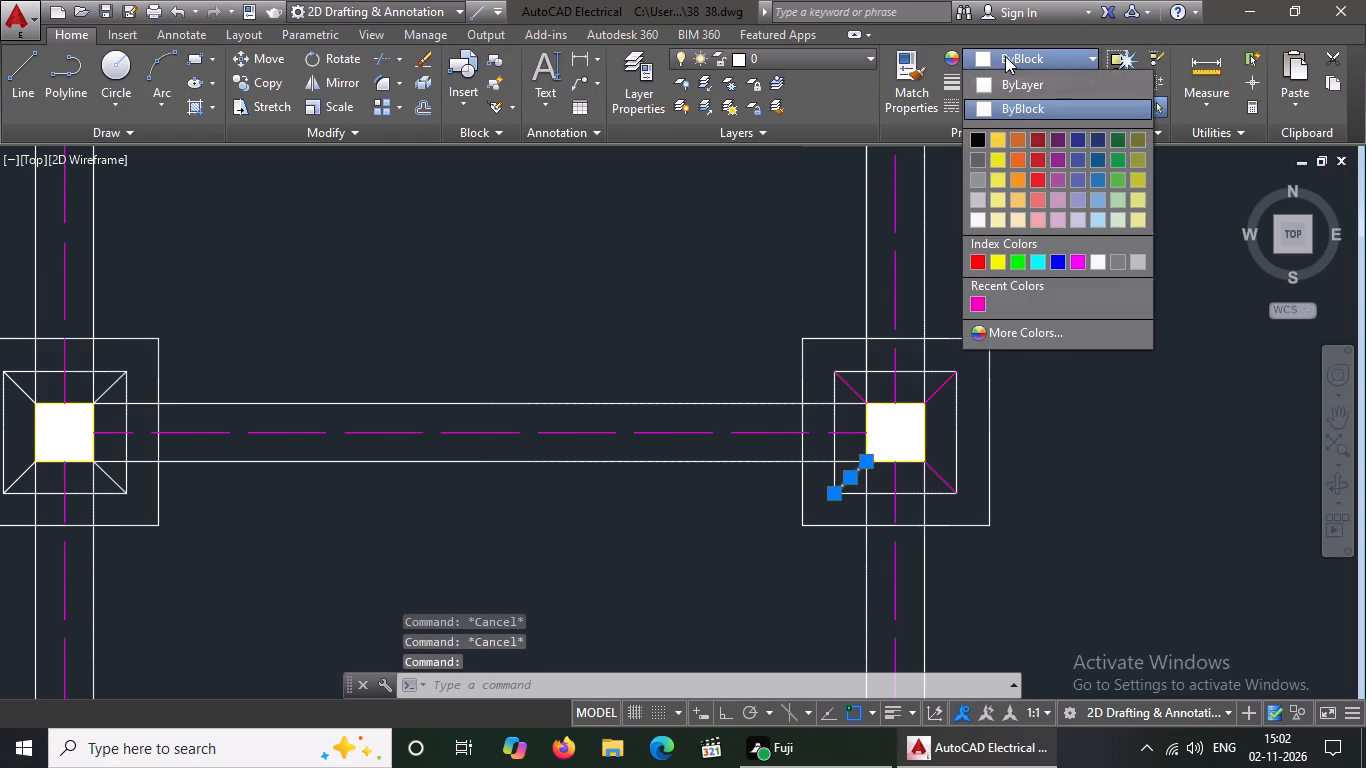
click(977, 300)
key(Escape)
Change the northwest and northeast diagonal lines of the western footing in the row level with the kitchen–staircase wall to colour 220.
scroll(929, 378, down, 4)
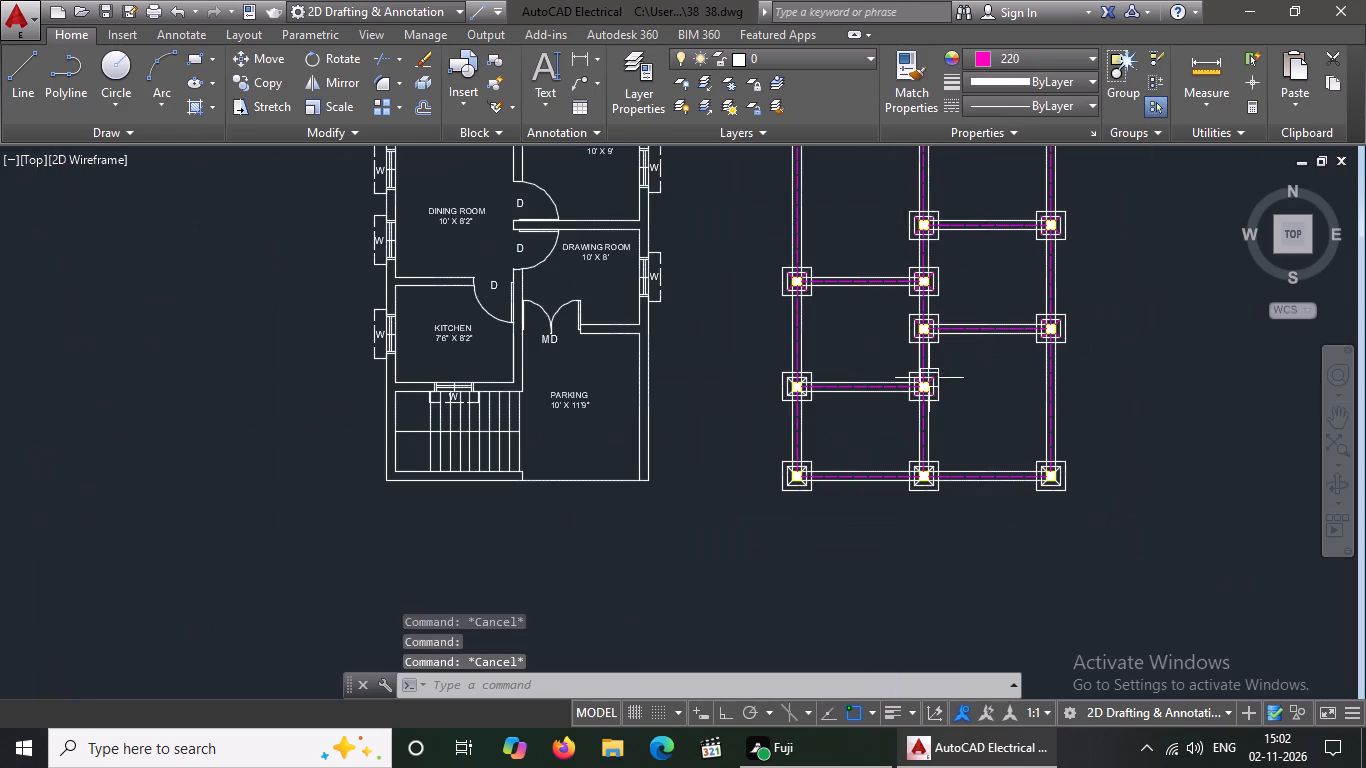
scroll(790, 393, up, 5)
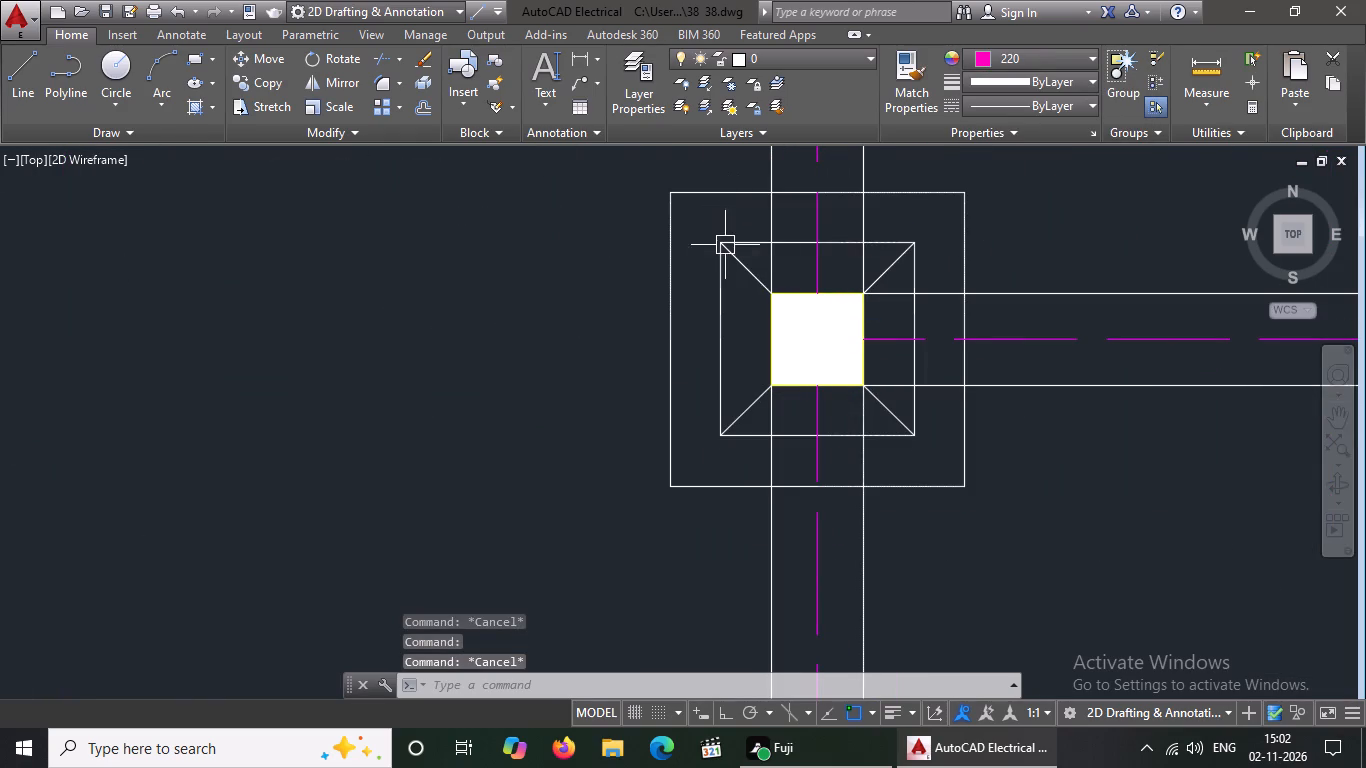
click(741, 256)
click(997, 57)
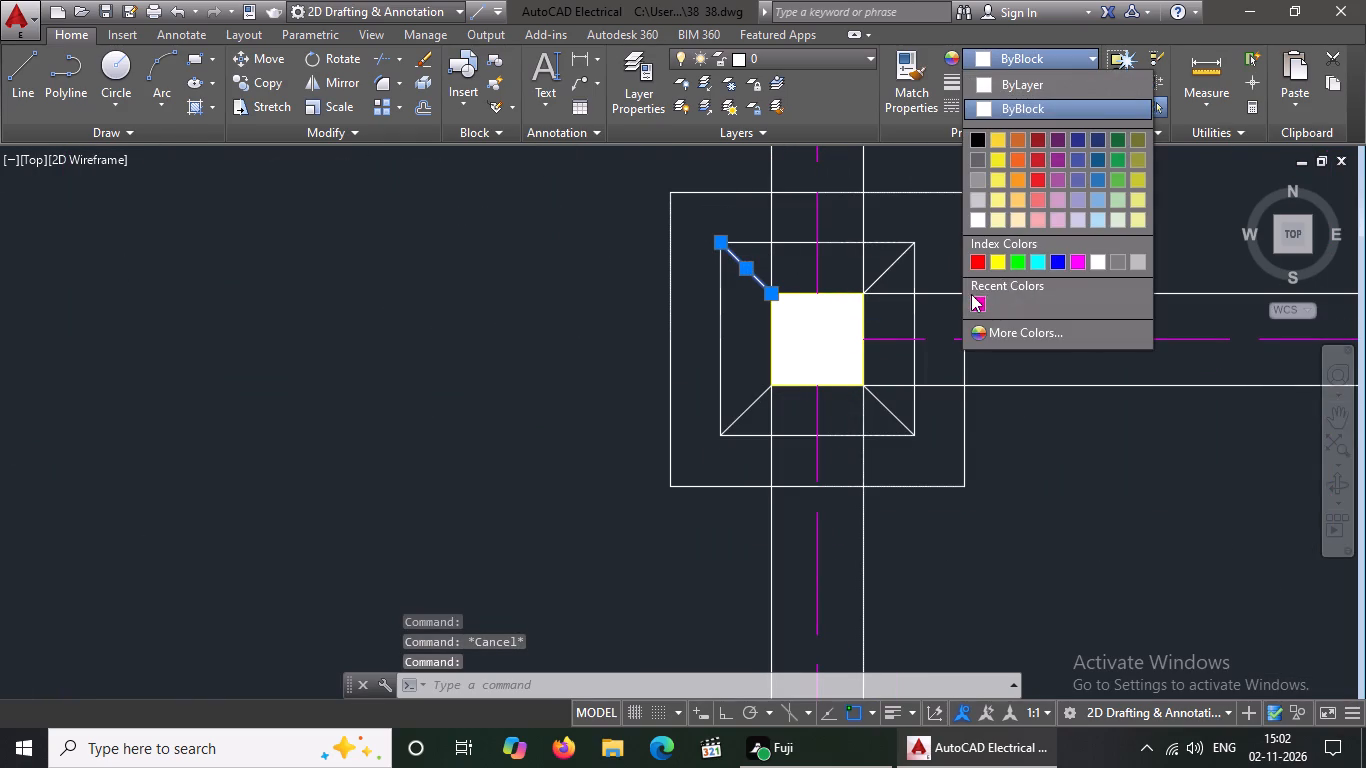
click(971, 294)
key(Escape)
click(881, 274)
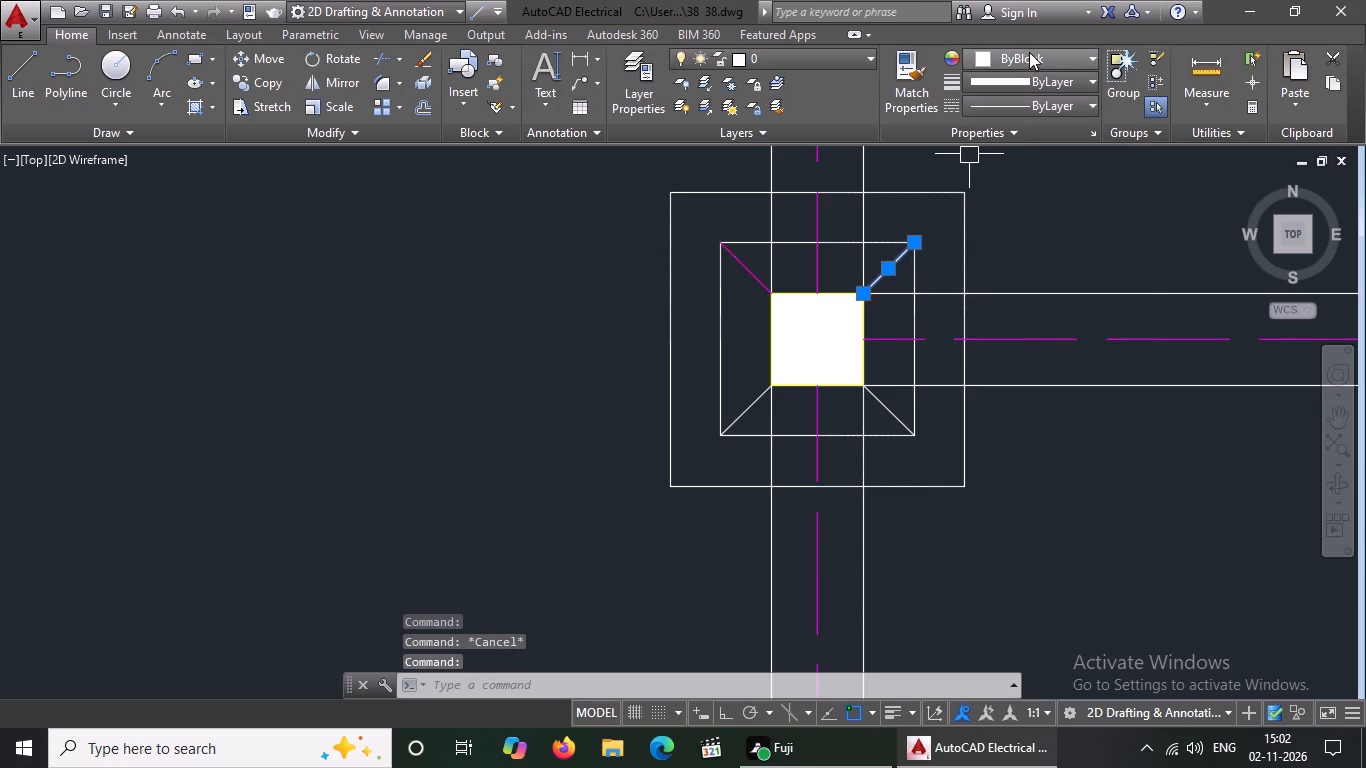
click(1030, 51)
click(976, 306)
key(Escape)
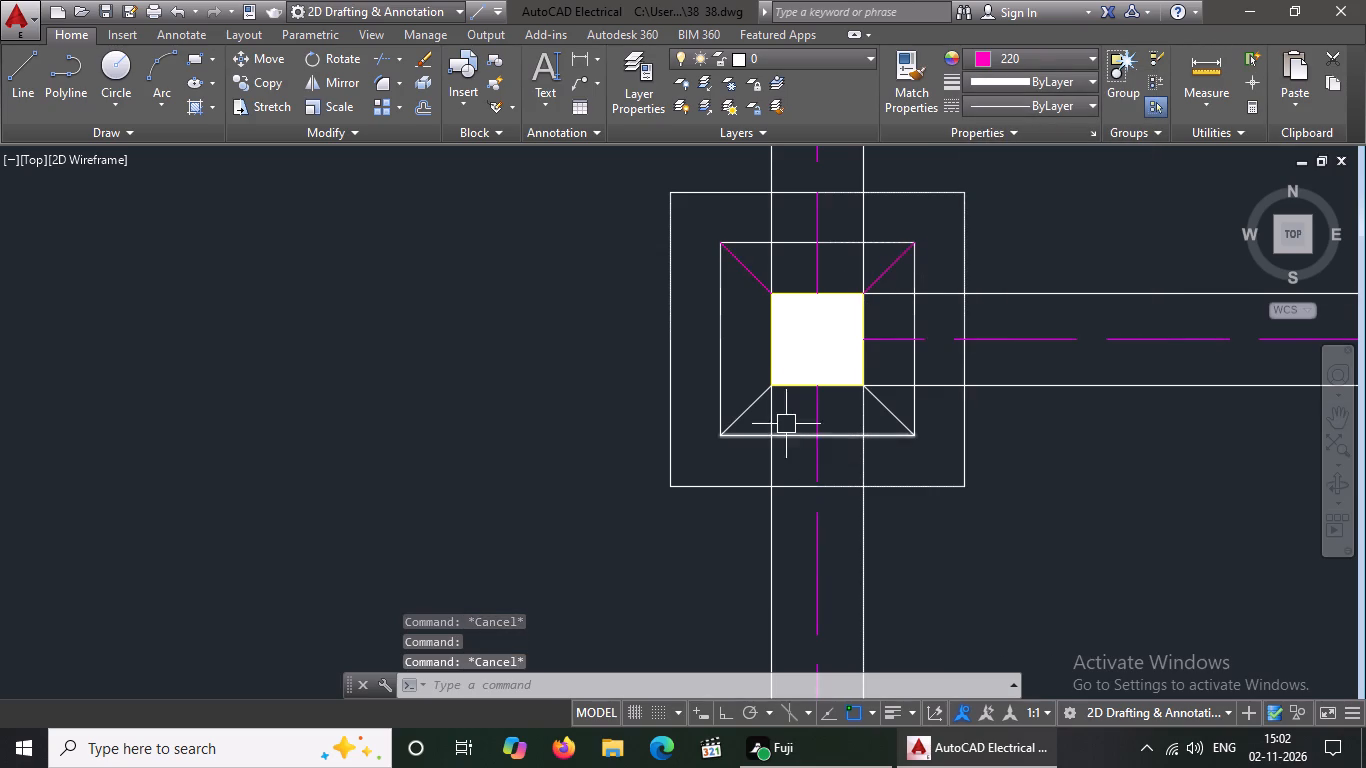
Change the southwest and southeast diagonal lines of the western footing in the row level with the kitchen–staircase wall to colour 220.
click(752, 403)
click(1016, 63)
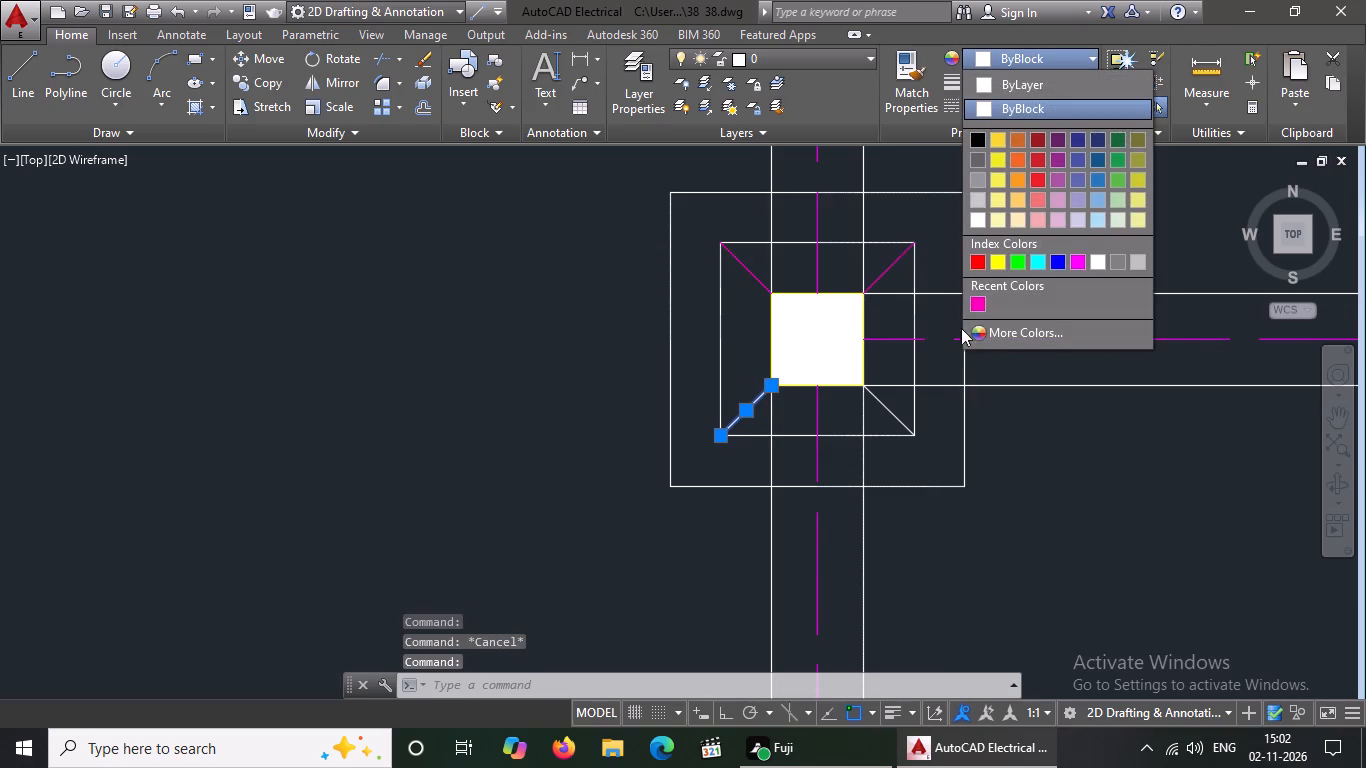
click(976, 303)
key(Escape)
click(890, 415)
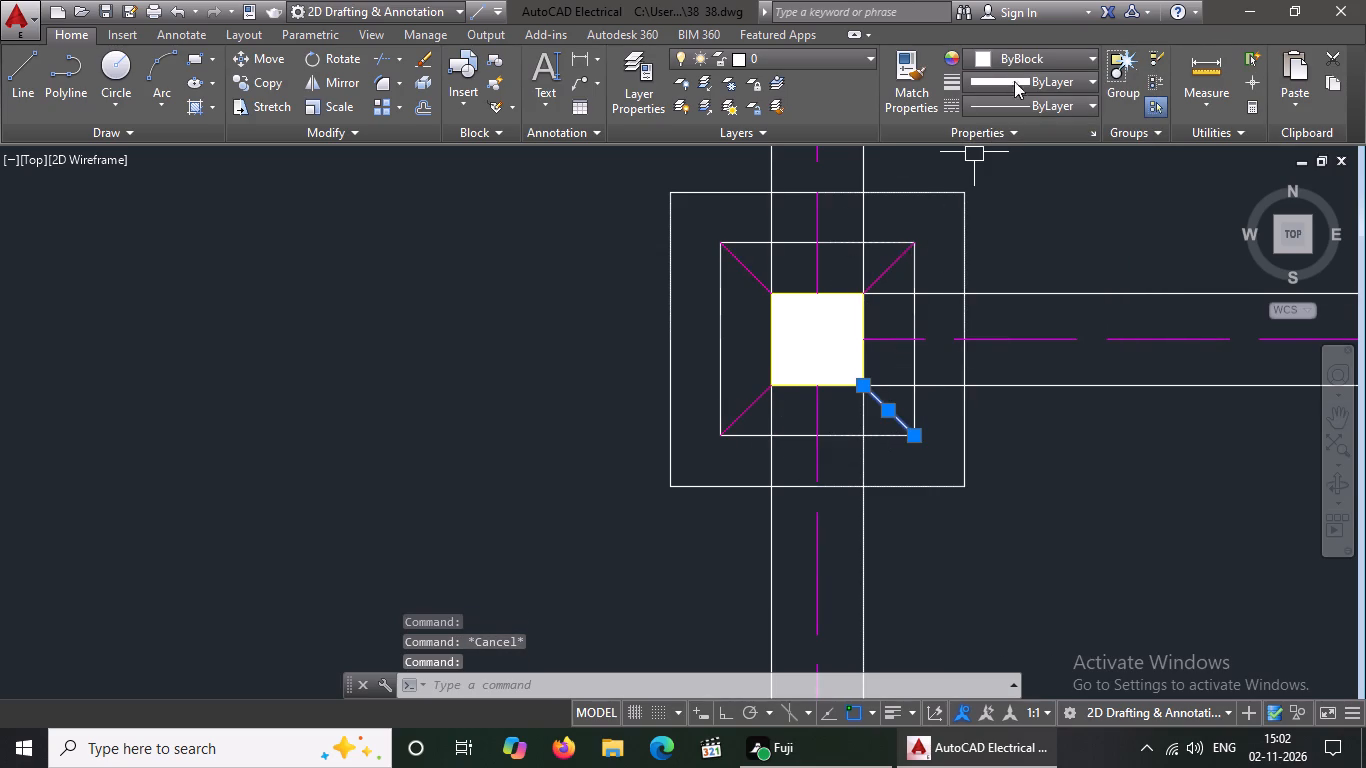
click(1034, 65)
click(980, 303)
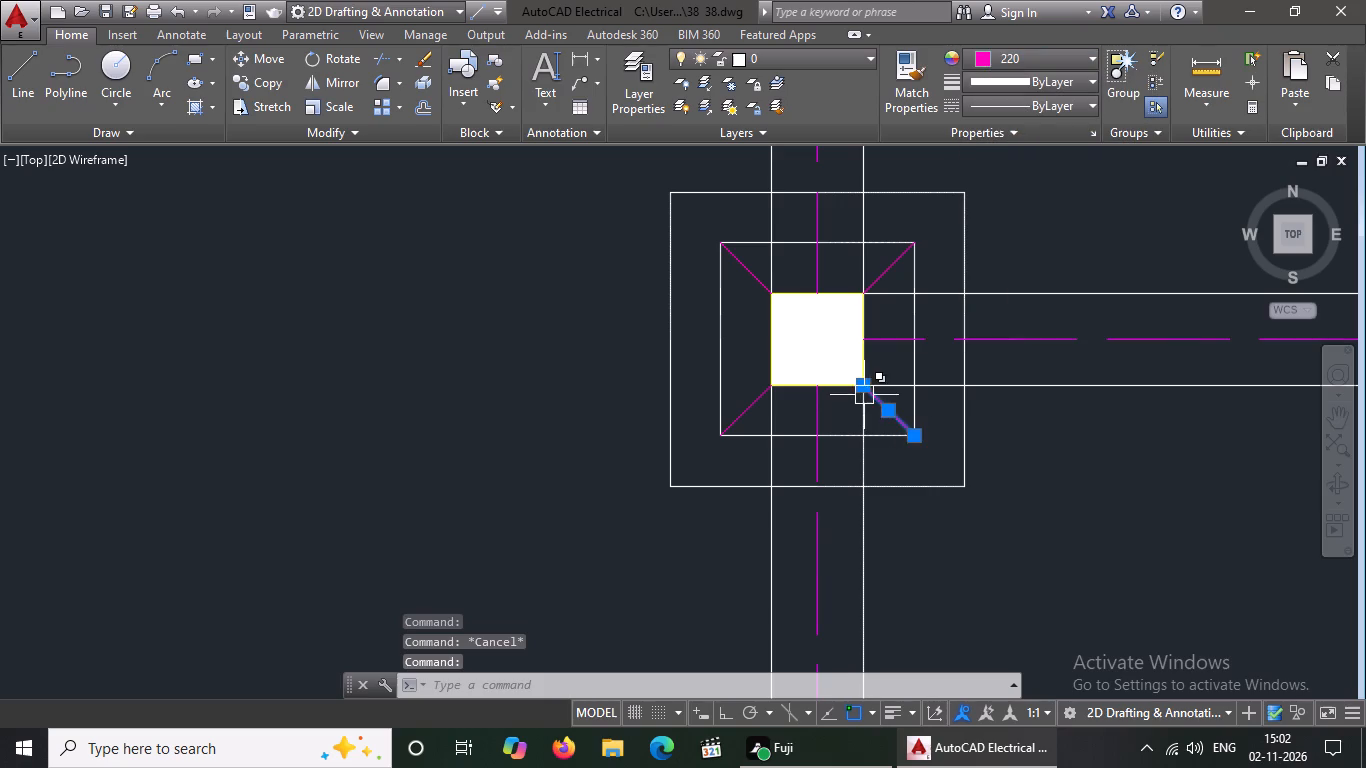
key(Escape)
Change the northwest and northeast diagonal lines of the foundation plan's southwest corner footing to colour 220.
scroll(813, 337, down, 4)
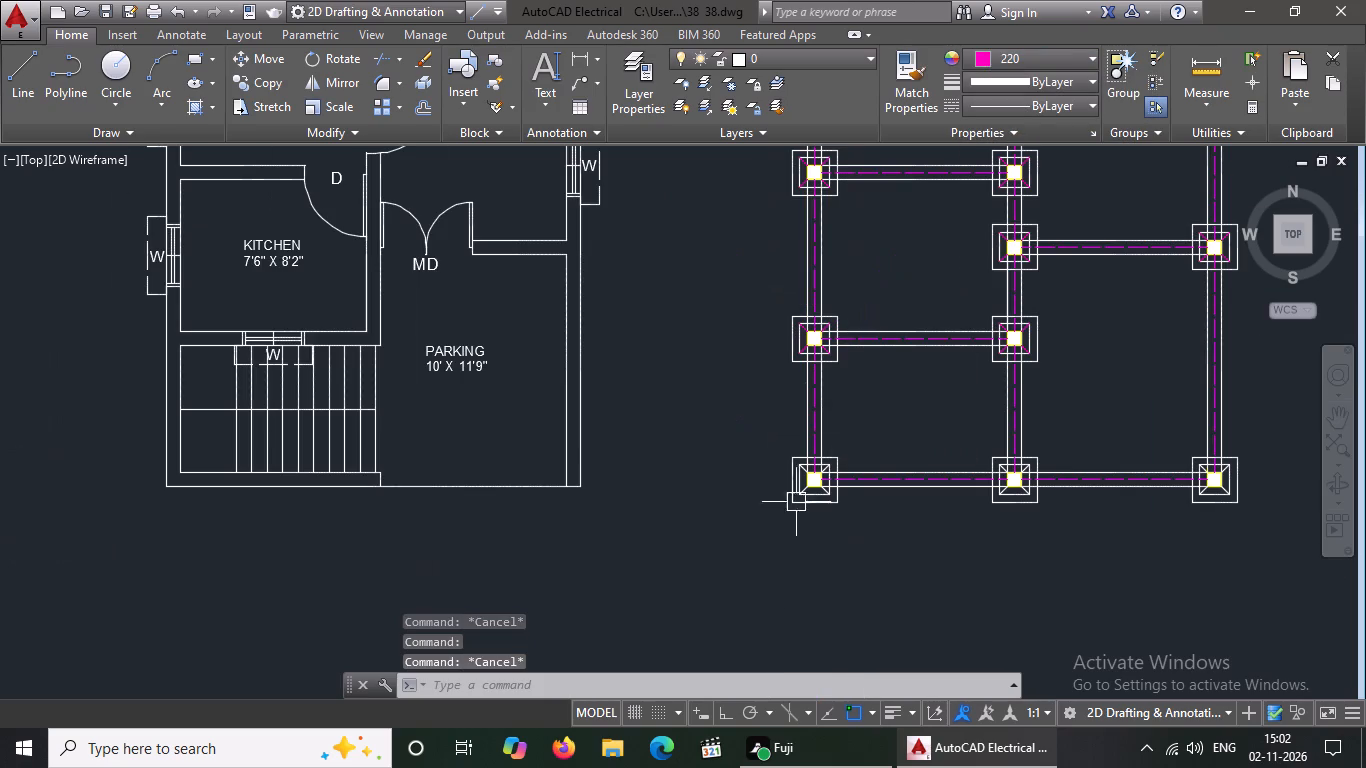
scroll(820, 493, up, 5)
click(667, 292)
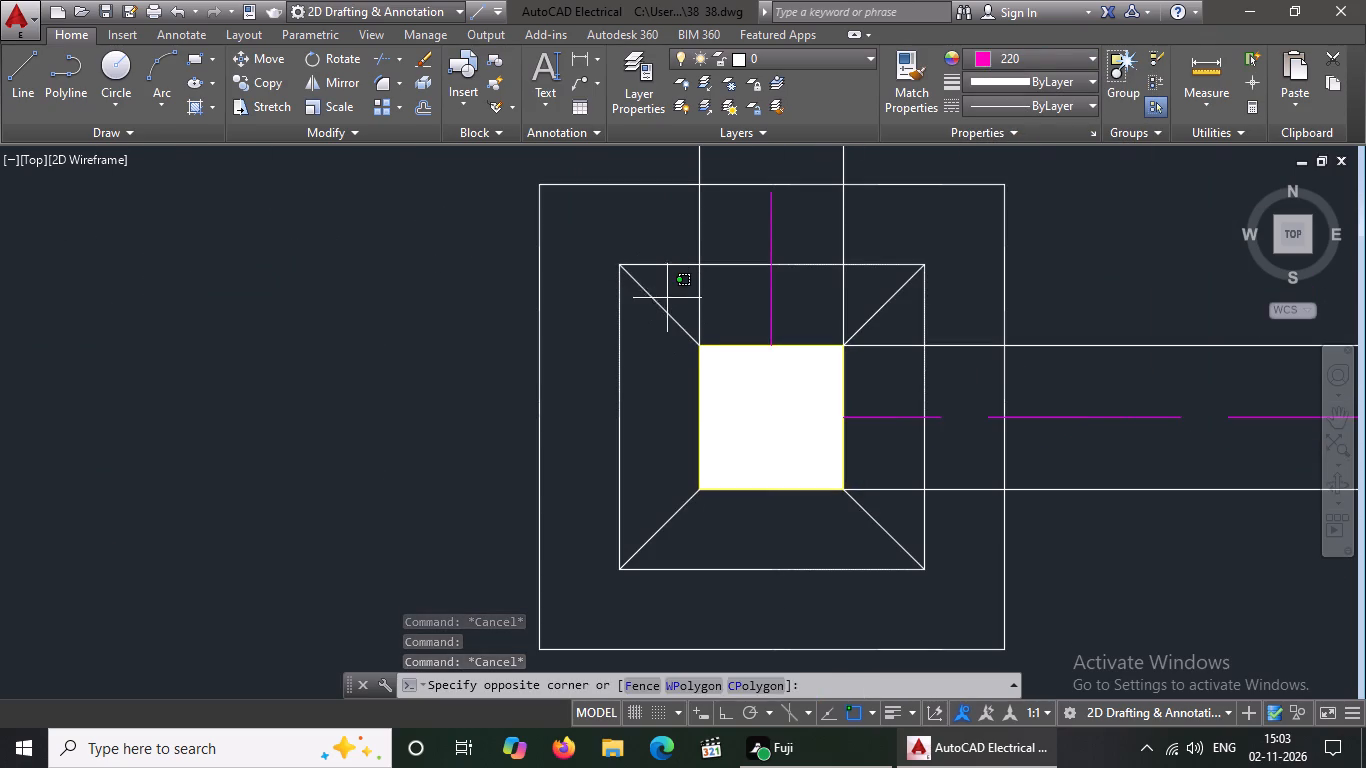
click(663, 322)
click(1040, 61)
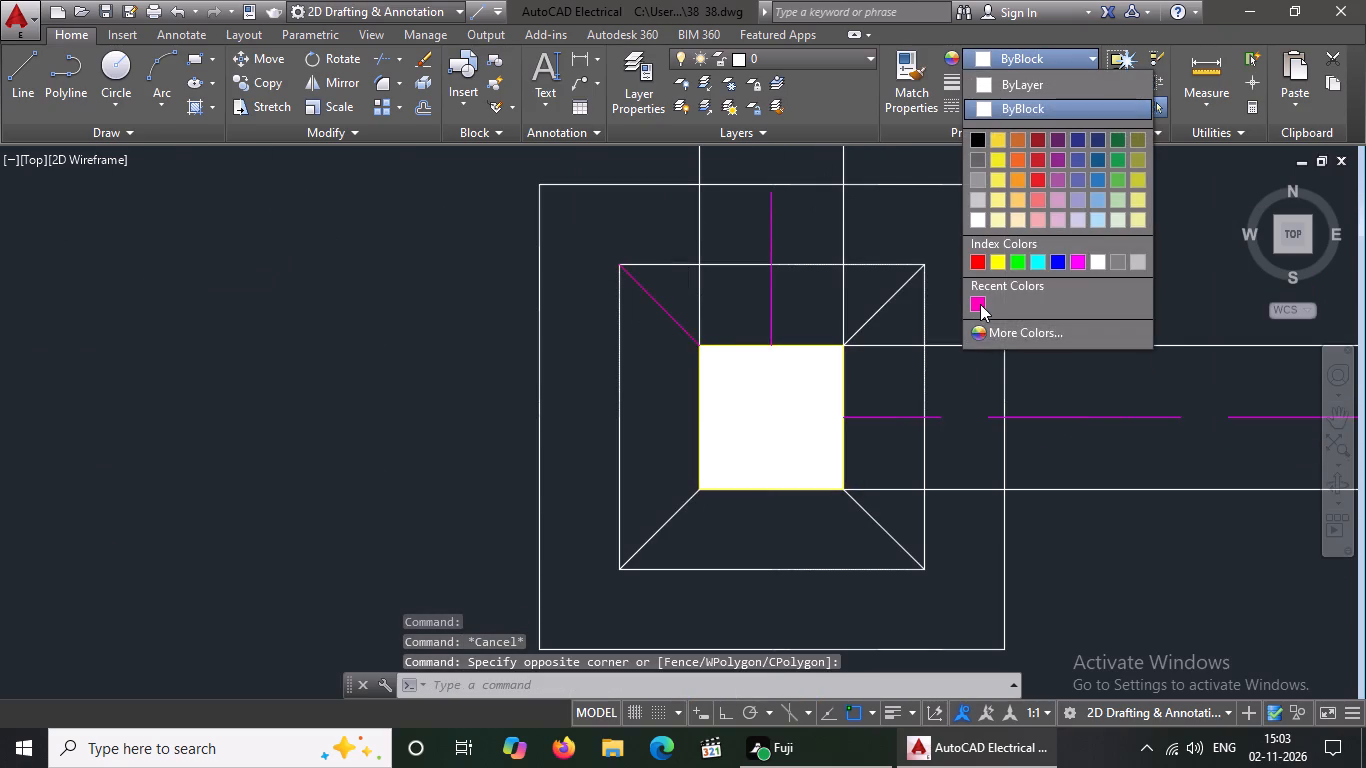
click(981, 304)
key(Escape)
click(903, 283)
click(1054, 54)
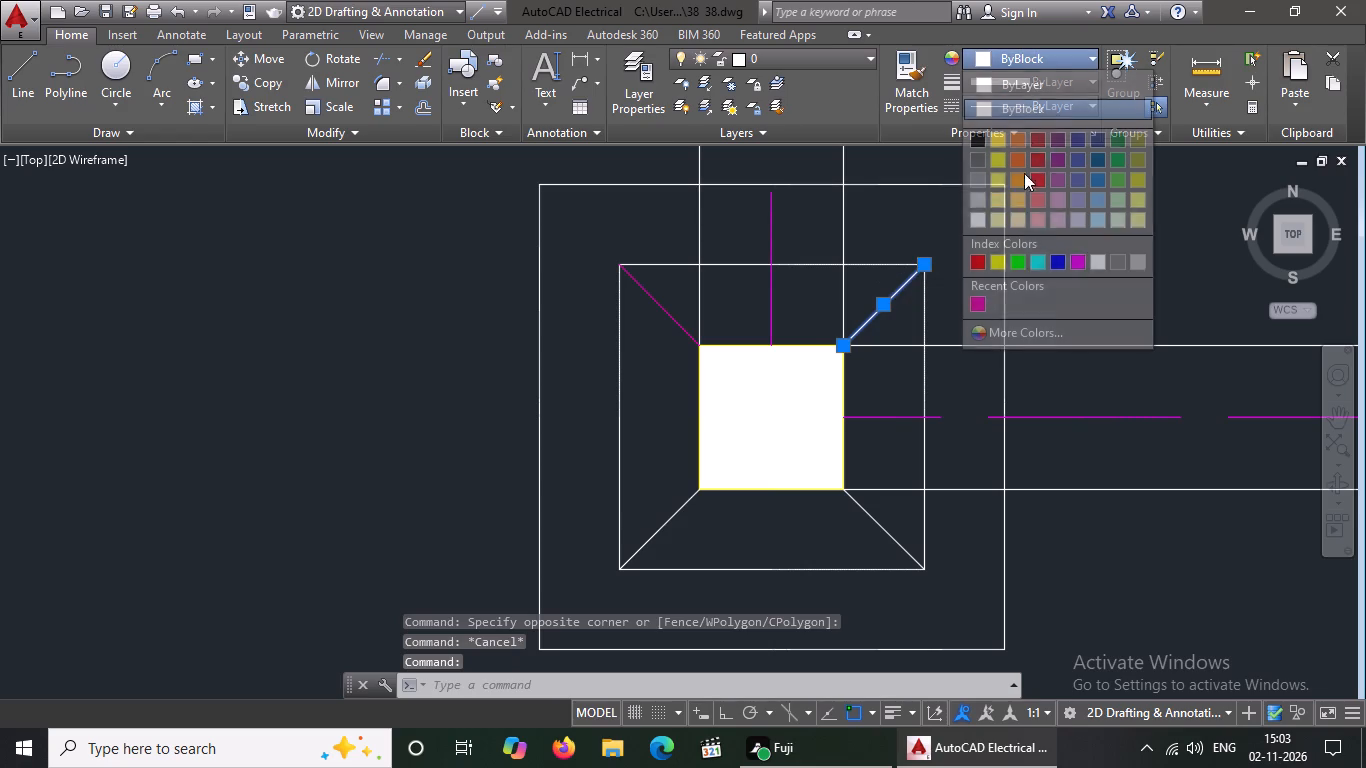
click(979, 305)
key(Escape)
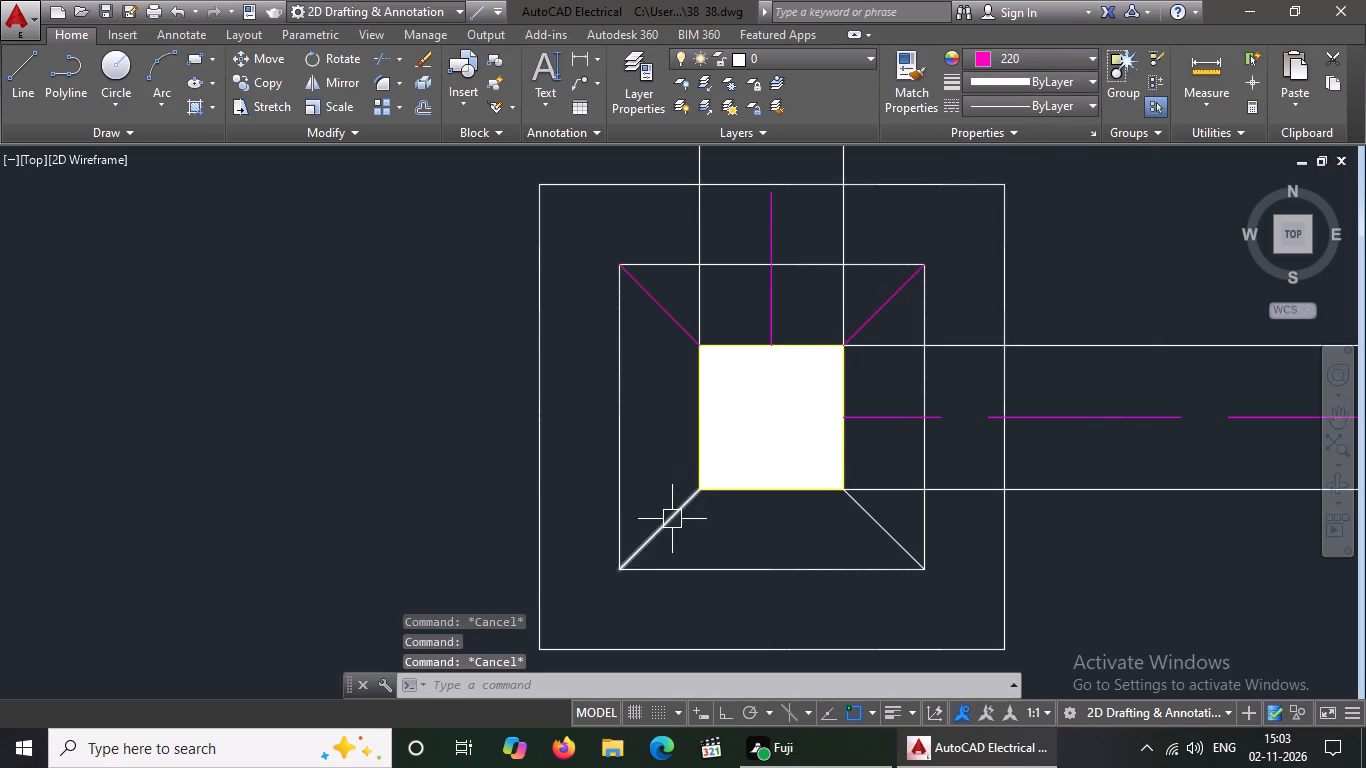
Change the southwest and southeast diagonal lines of the foundation plan's southwest corner footing to colour 220.
click(673, 519)
click(1041, 60)
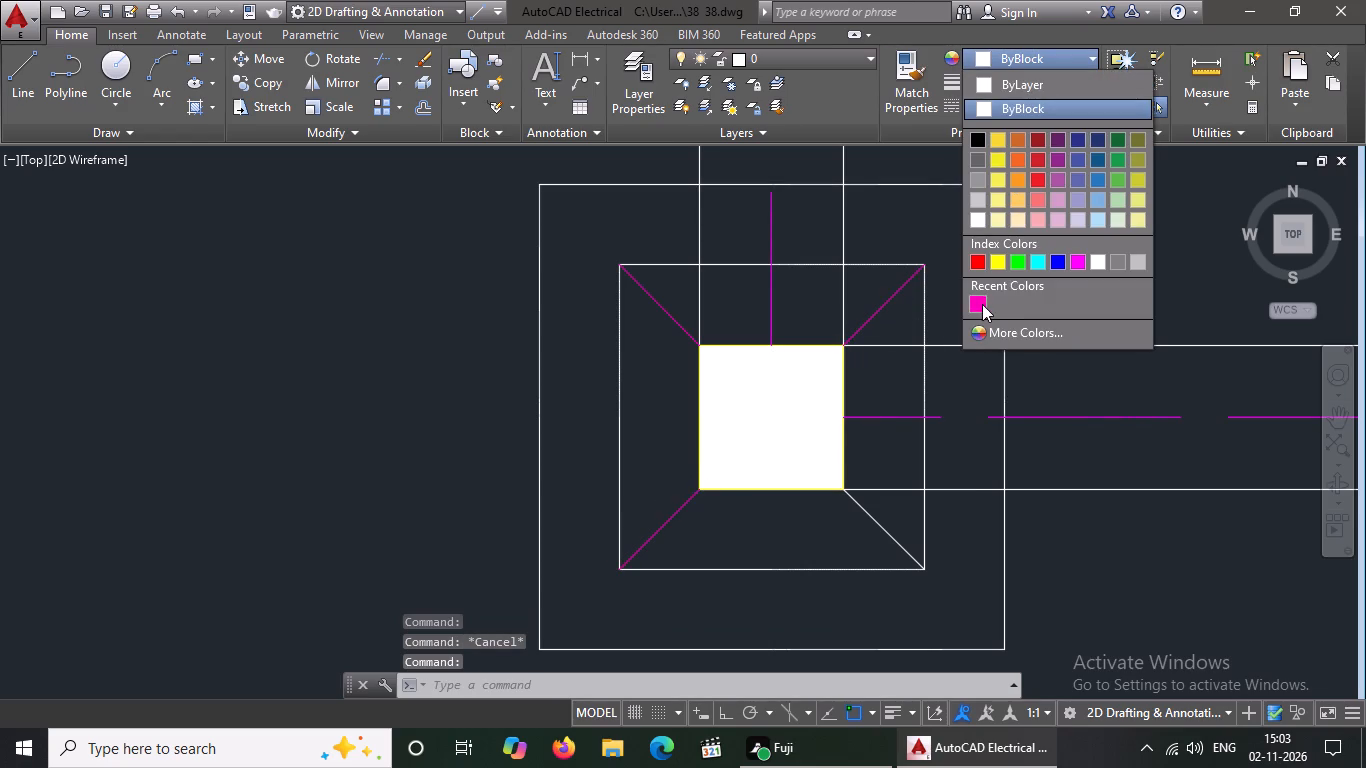
click(982, 305)
key(Escape)
click(860, 513)
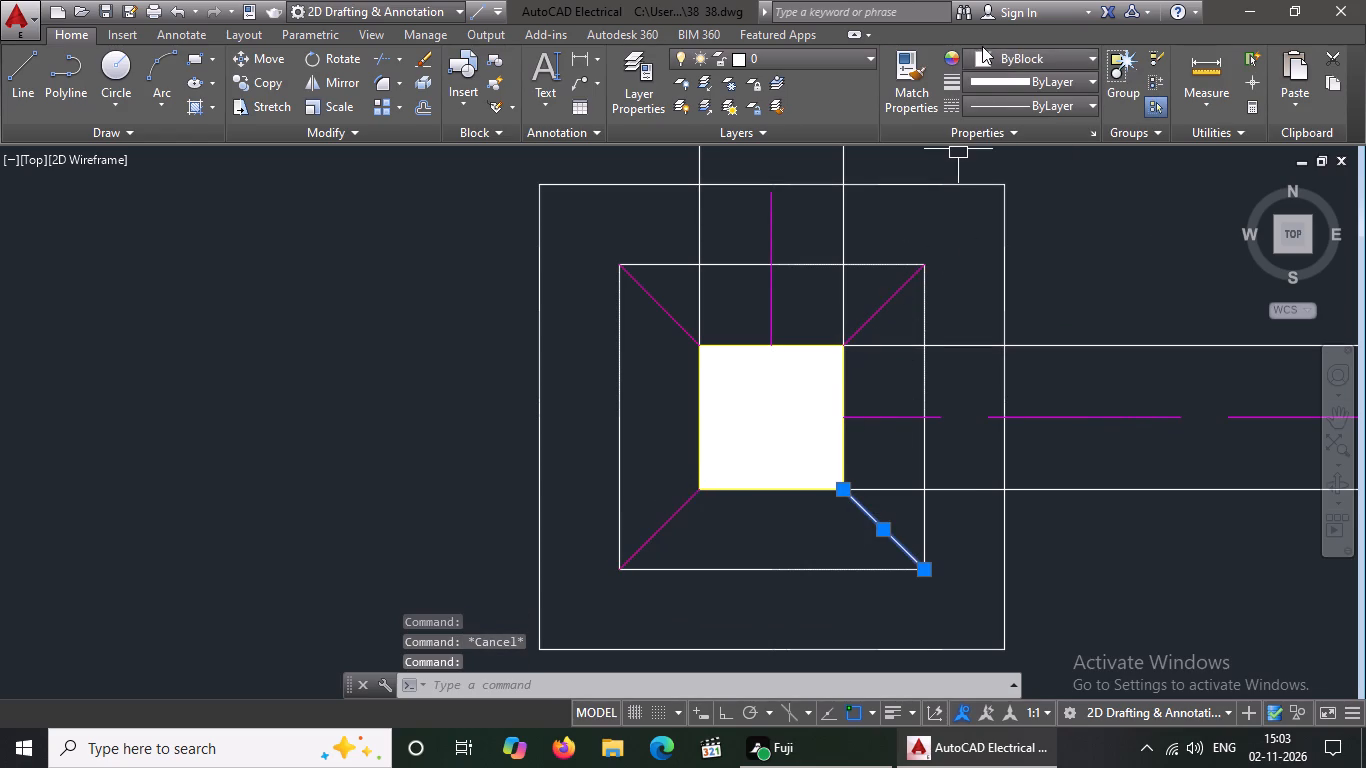
click(982, 46)
click(1022, 47)
click(1028, 69)
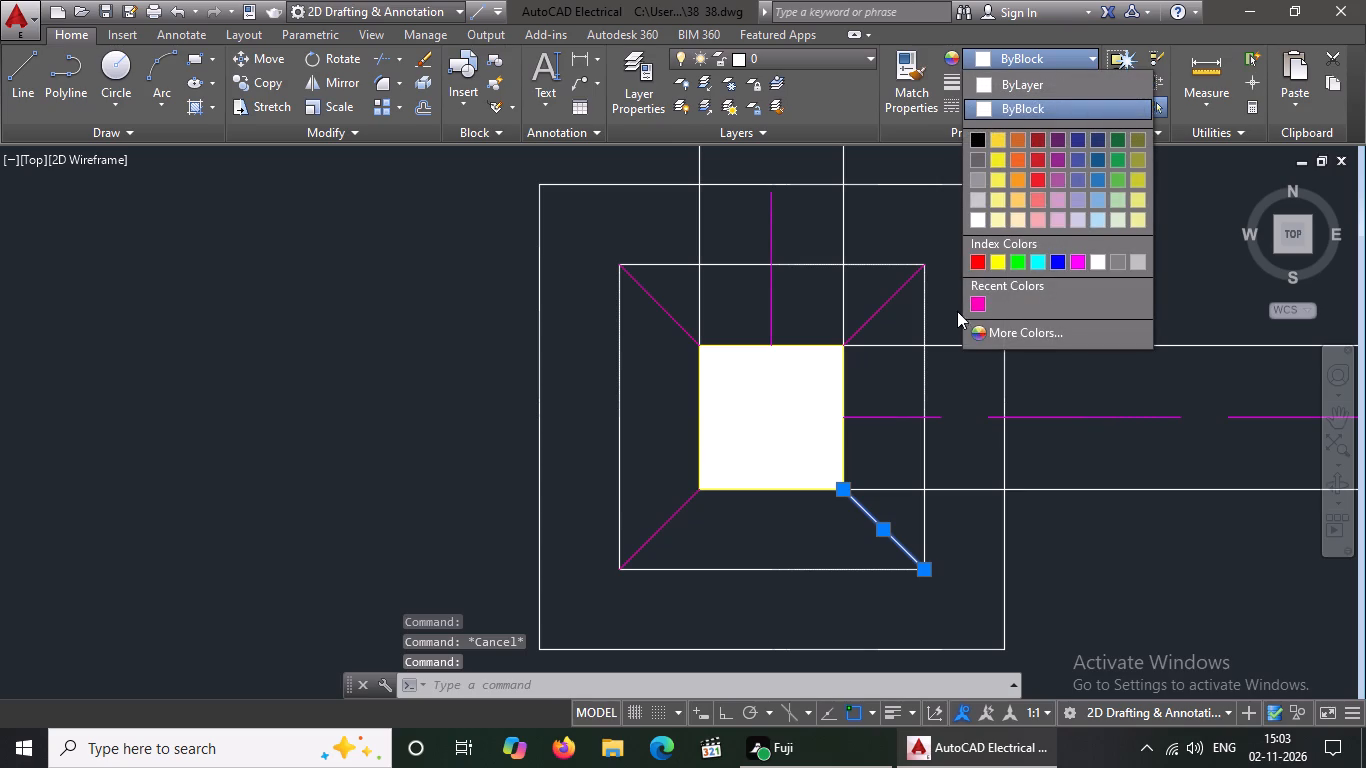
click(980, 303)
key(Escape)
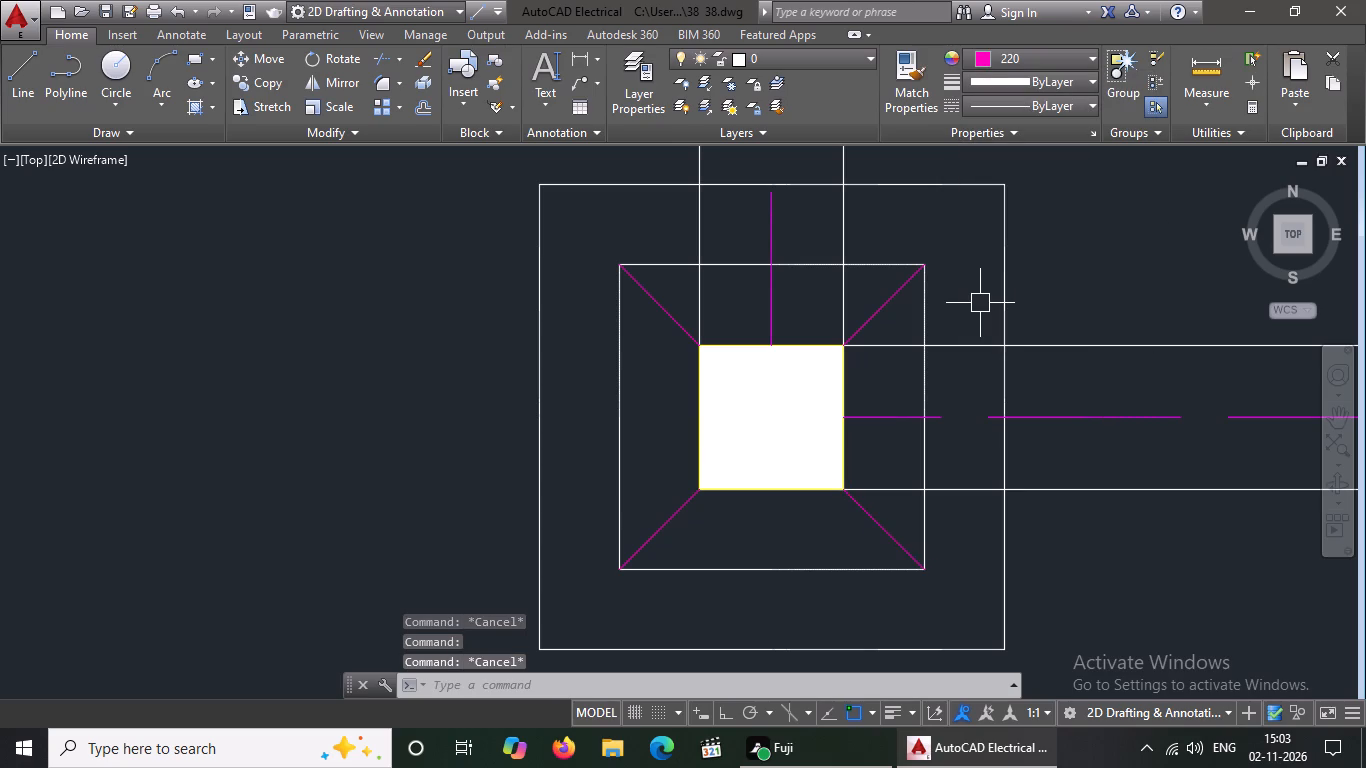
Change the northeast diagonal line of the middle footing in the foundation plan's southernmost row to colour 220.
scroll(980, 303, down, 3)
scroll(849, 477, down, 2)
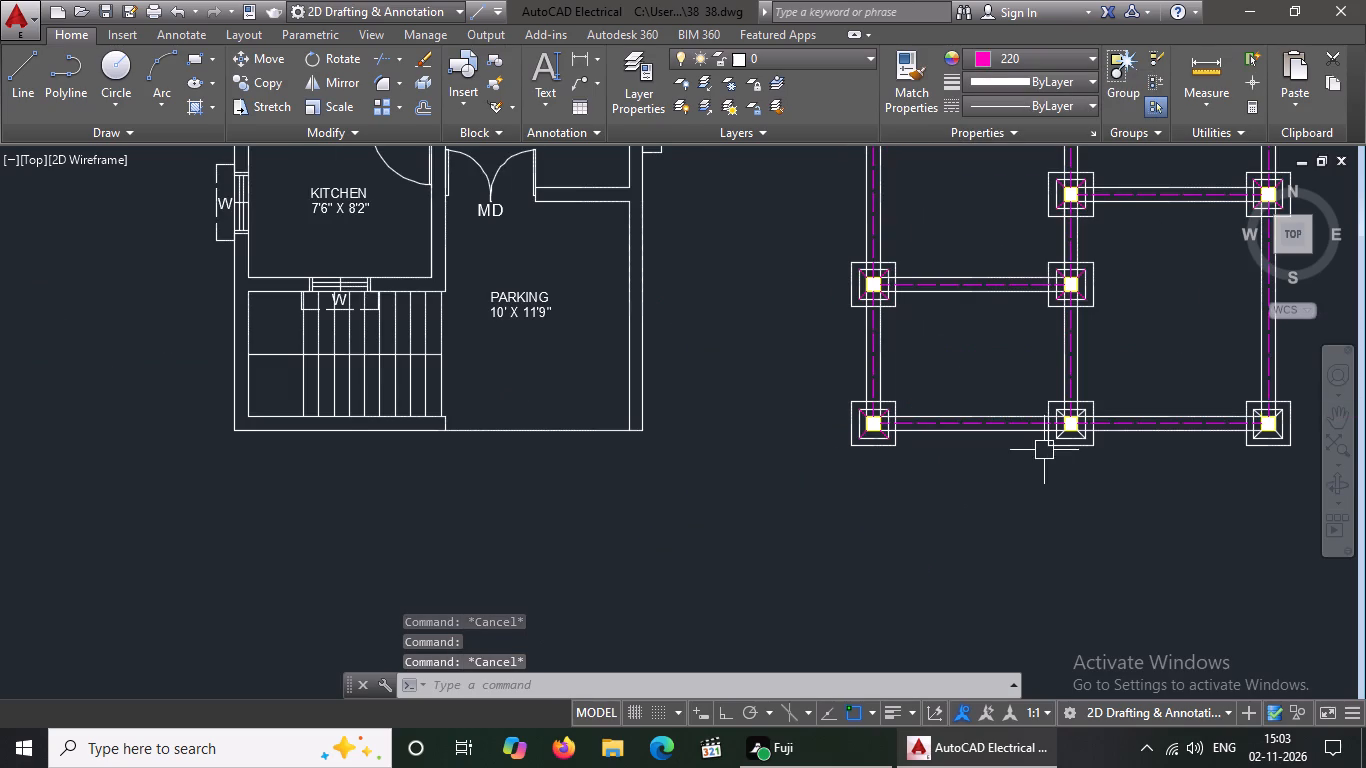
scroll(1121, 419, up, 3)
scroll(984, 391, up, 2)
click(881, 397)
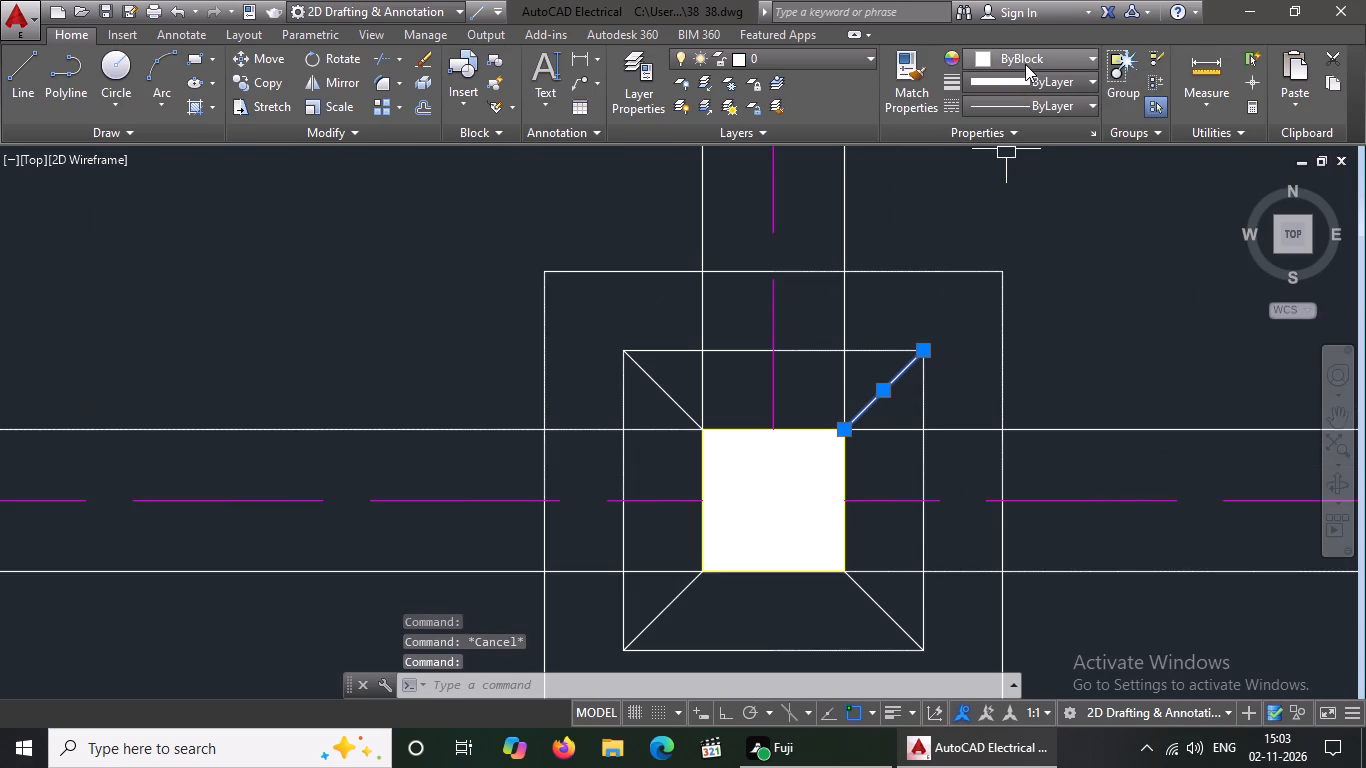
click(1025, 63)
click(969, 300)
key(Escape)
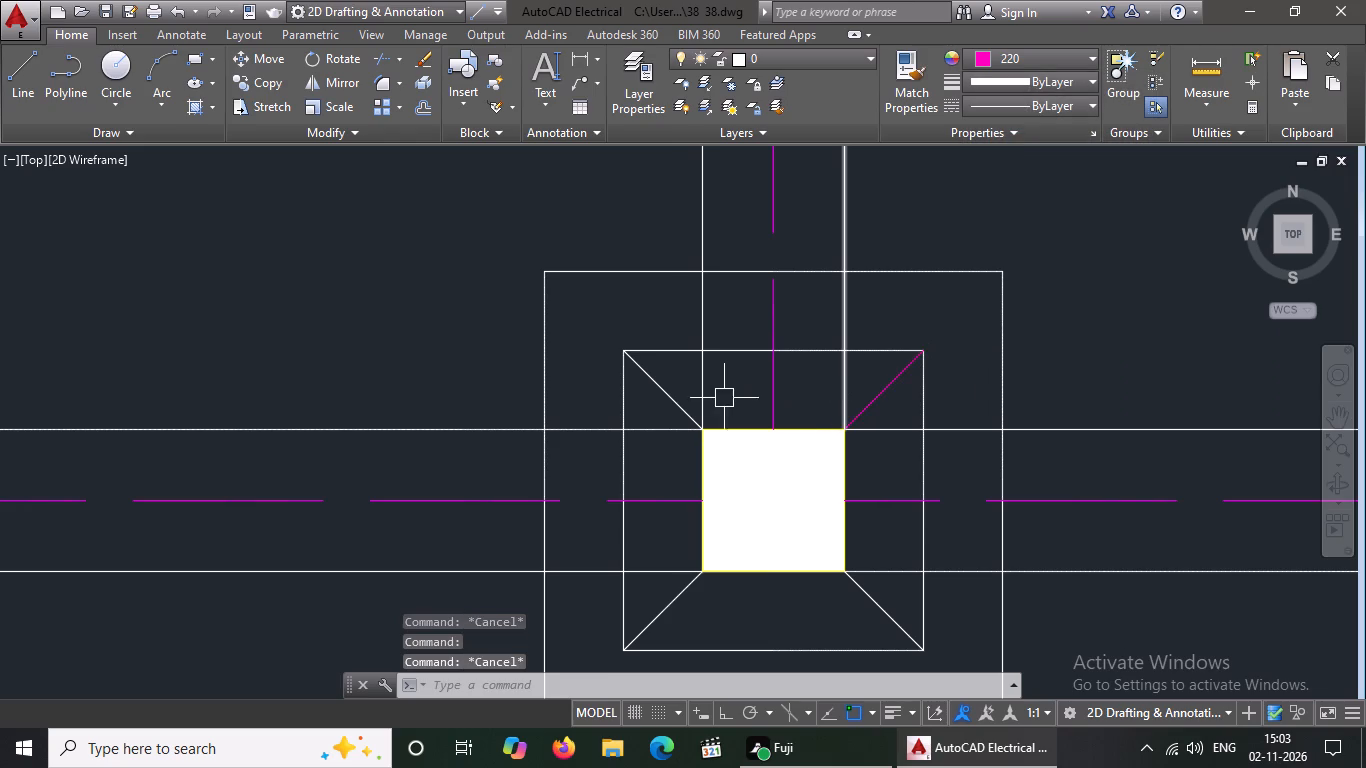
Change the northwest diagonal line of the middle footing in the southernmost row to colour 220.
click(692, 396)
click(652, 410)
click(1058, 58)
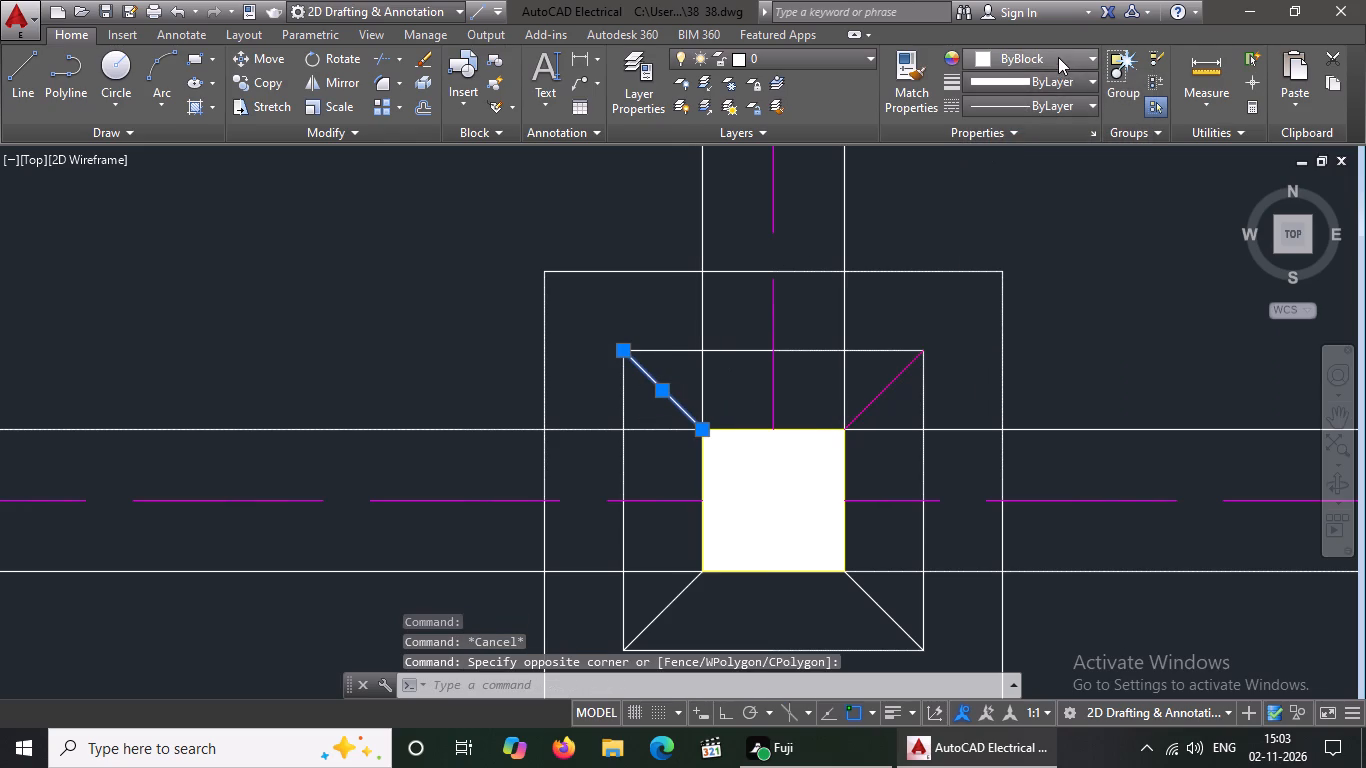
click(967, 304)
key(Escape)
scroll(969, 290, down, 1)
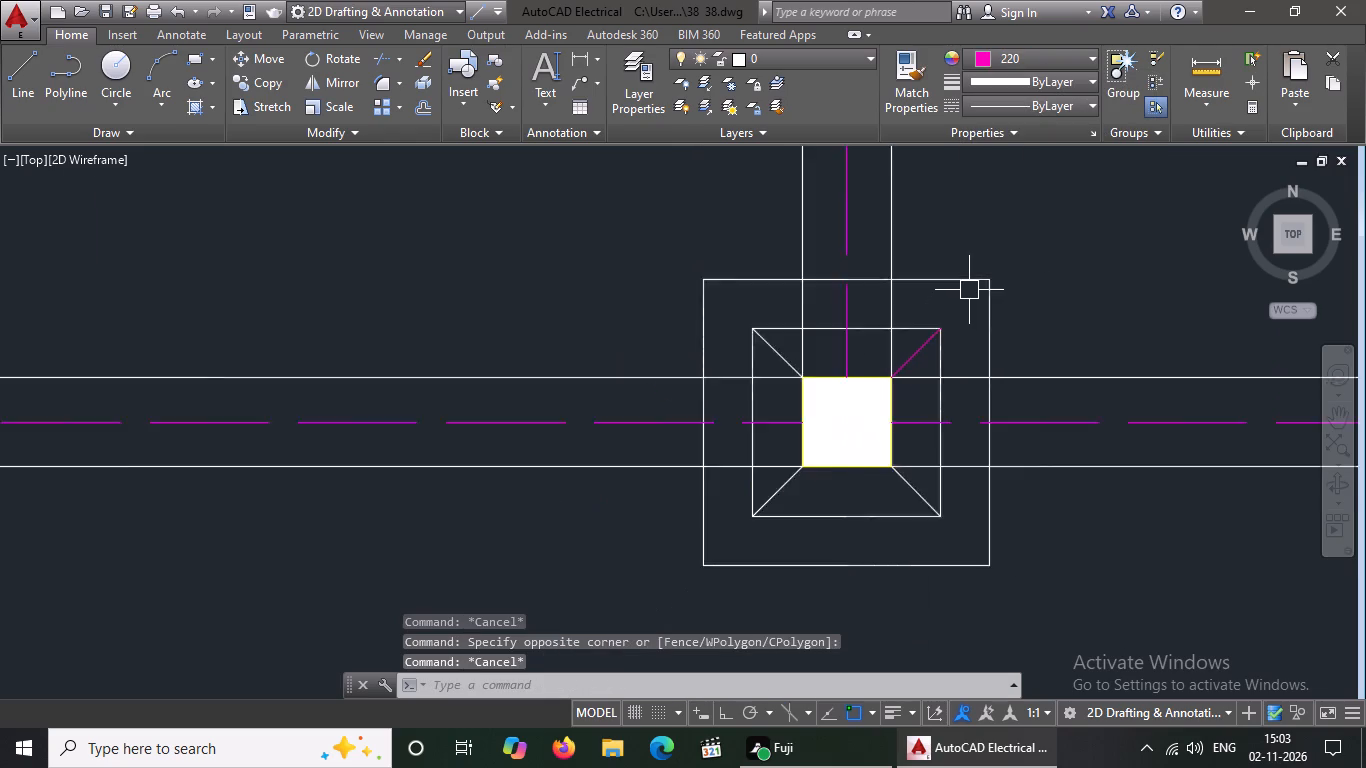
scroll(969, 290, down, 1)
scroll(833, 332, up, 2)
click(856, 318)
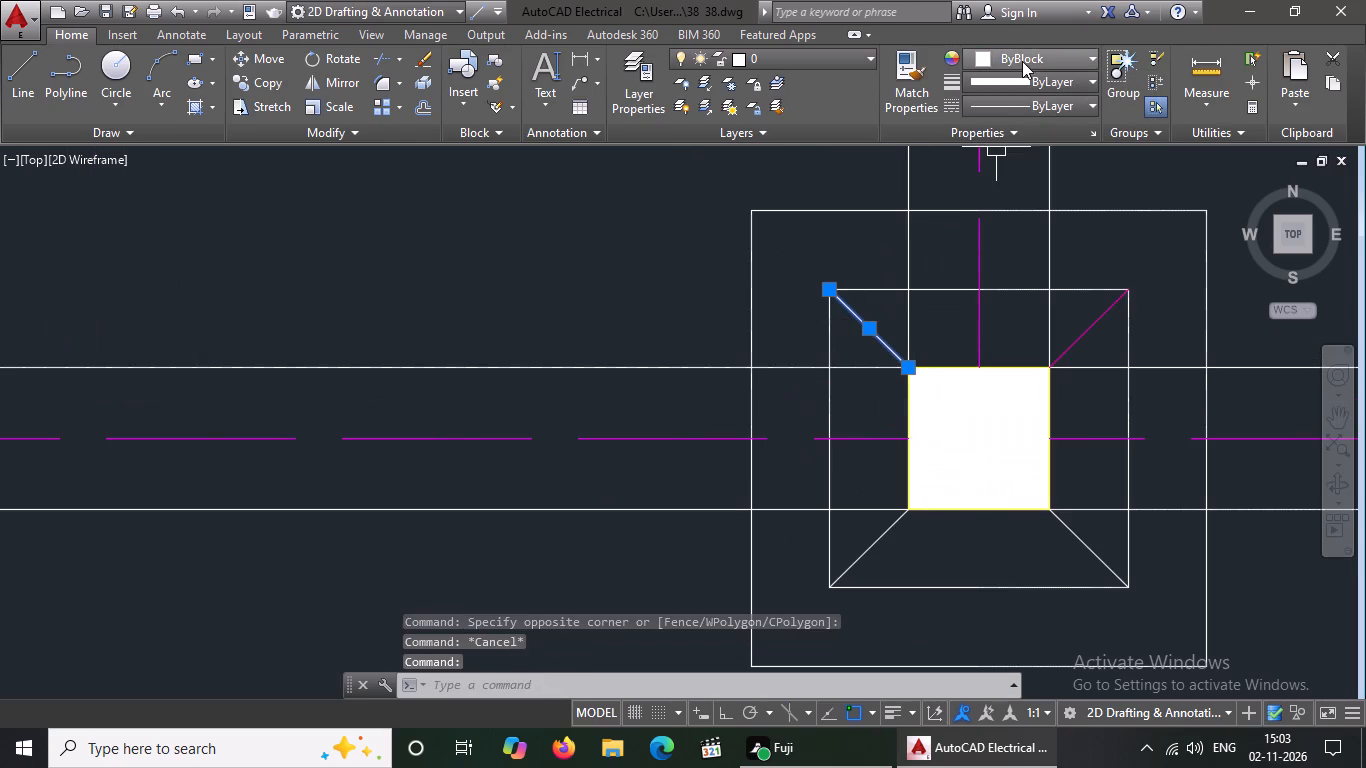
click(1024, 57)
click(974, 300)
key(Escape)
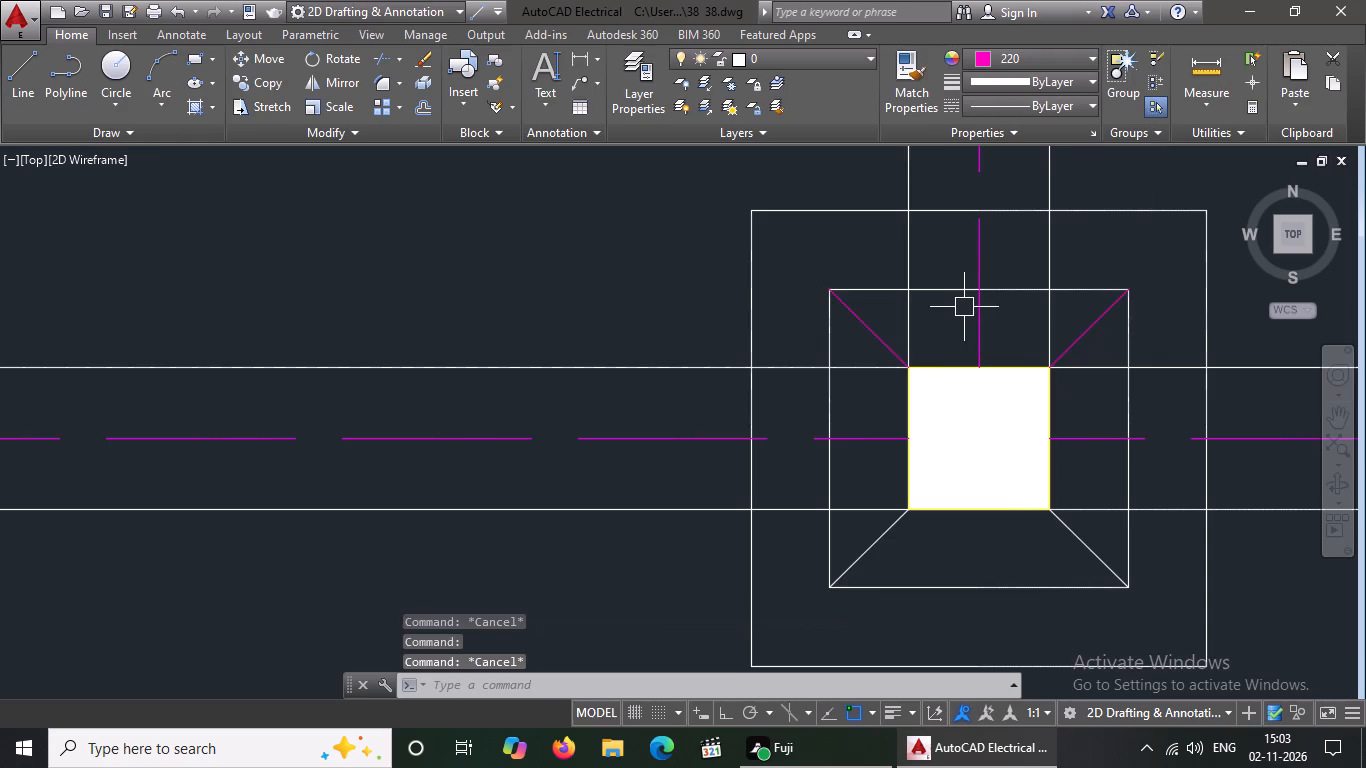
Change the southwest and southeast diagonal lines of the middle footing in the southernmost row to colour 220.
scroll(964, 307, down, 2)
scroll(930, 400, up, 3)
click(931, 400)
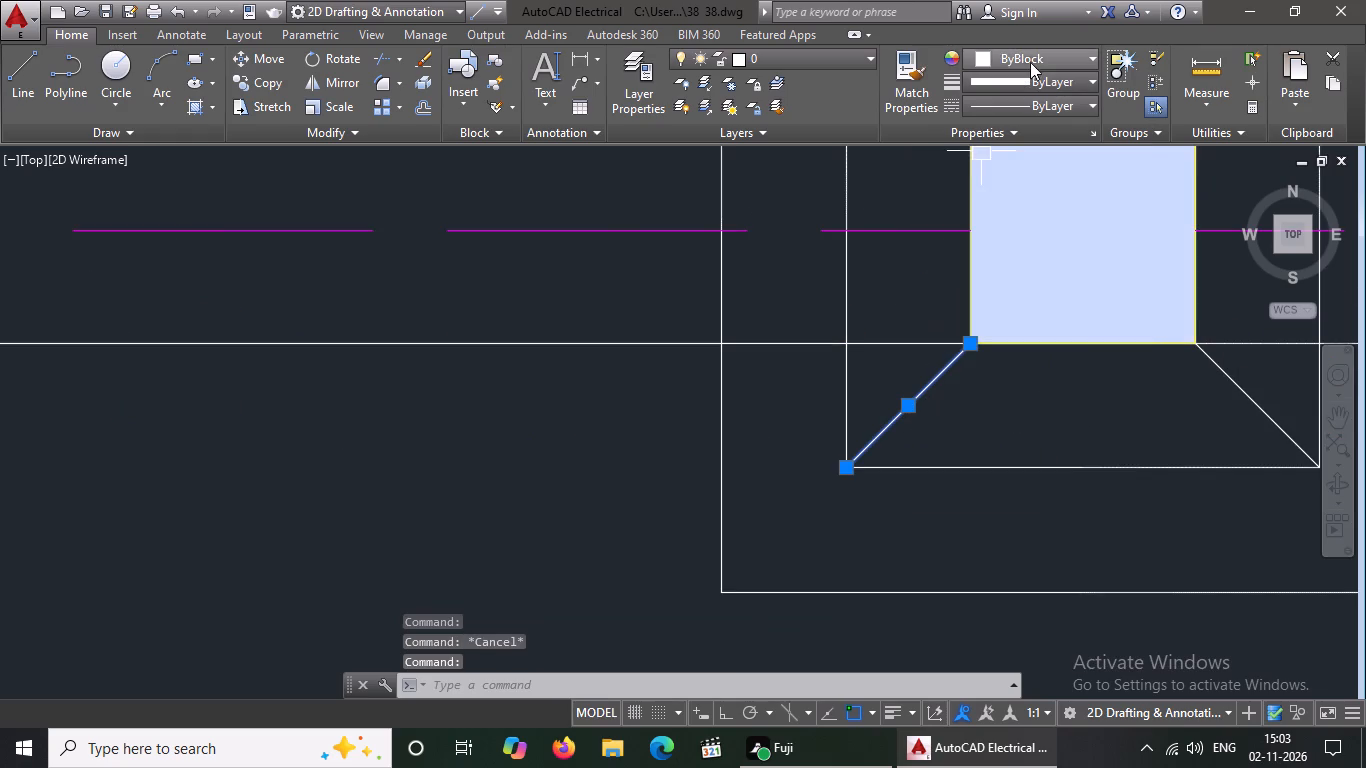
click(1032, 59)
click(975, 304)
key(Escape)
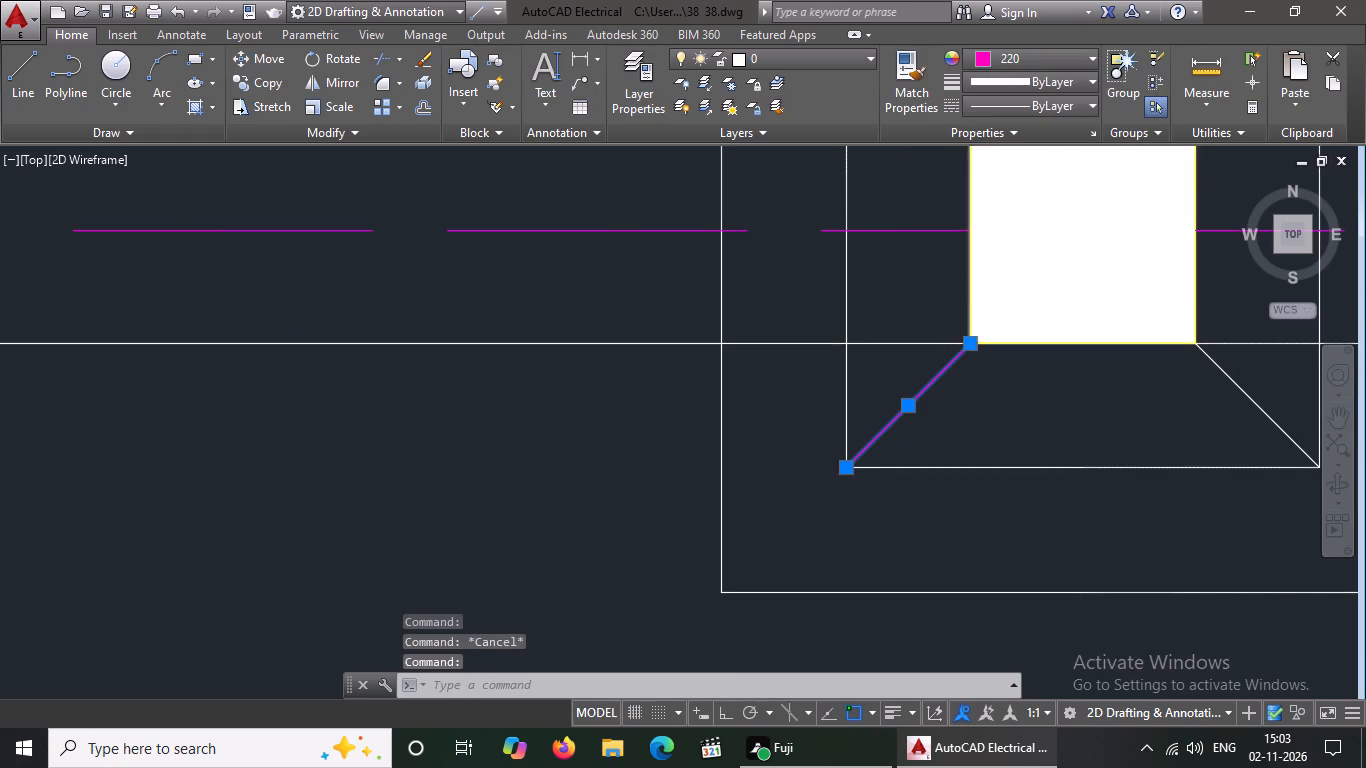
scroll(913, 298, down, 3)
scroll(1008, 317, up, 2)
click(988, 328)
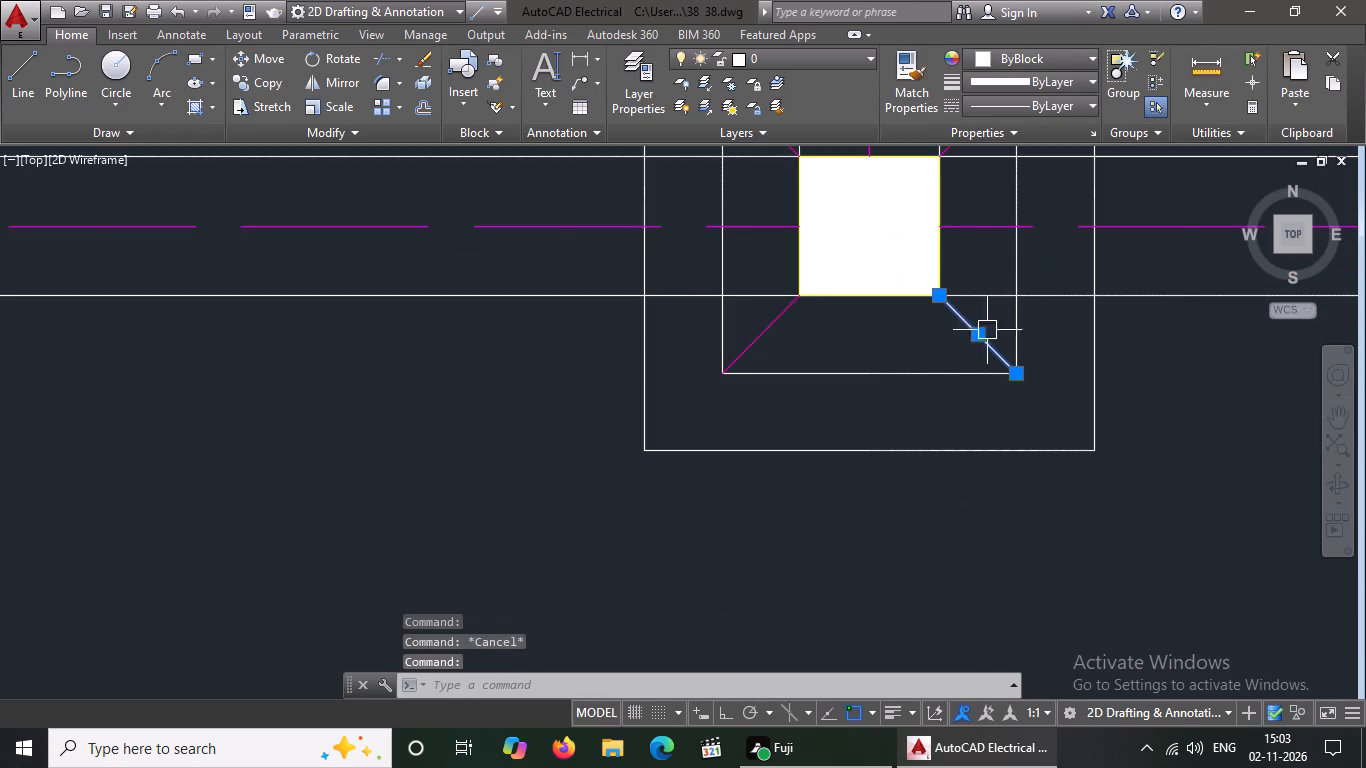
click(1025, 53)
click(972, 301)
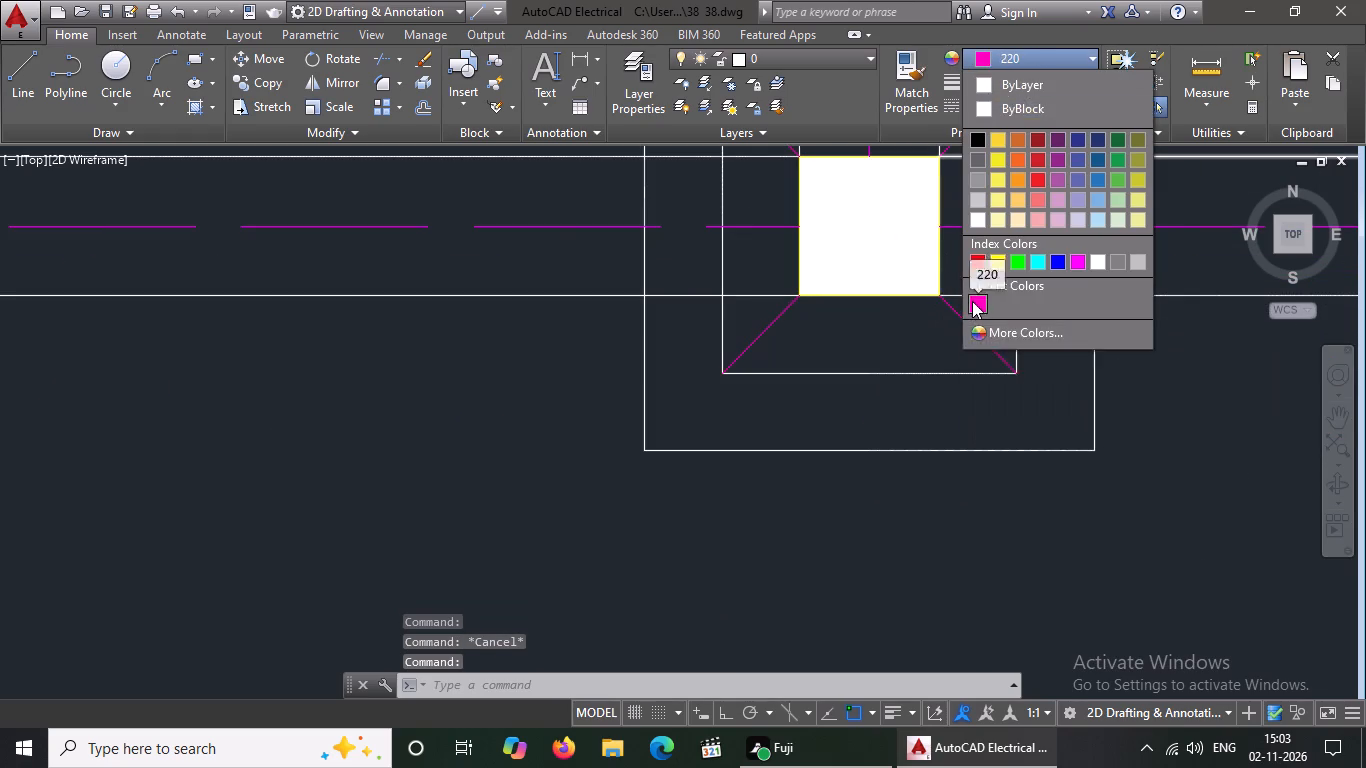
key(Escape)
Change the northwest and northeast diagonal lines of the foundation plan's southeast corner footing to colour 220.
scroll(842, 292, down, 4)
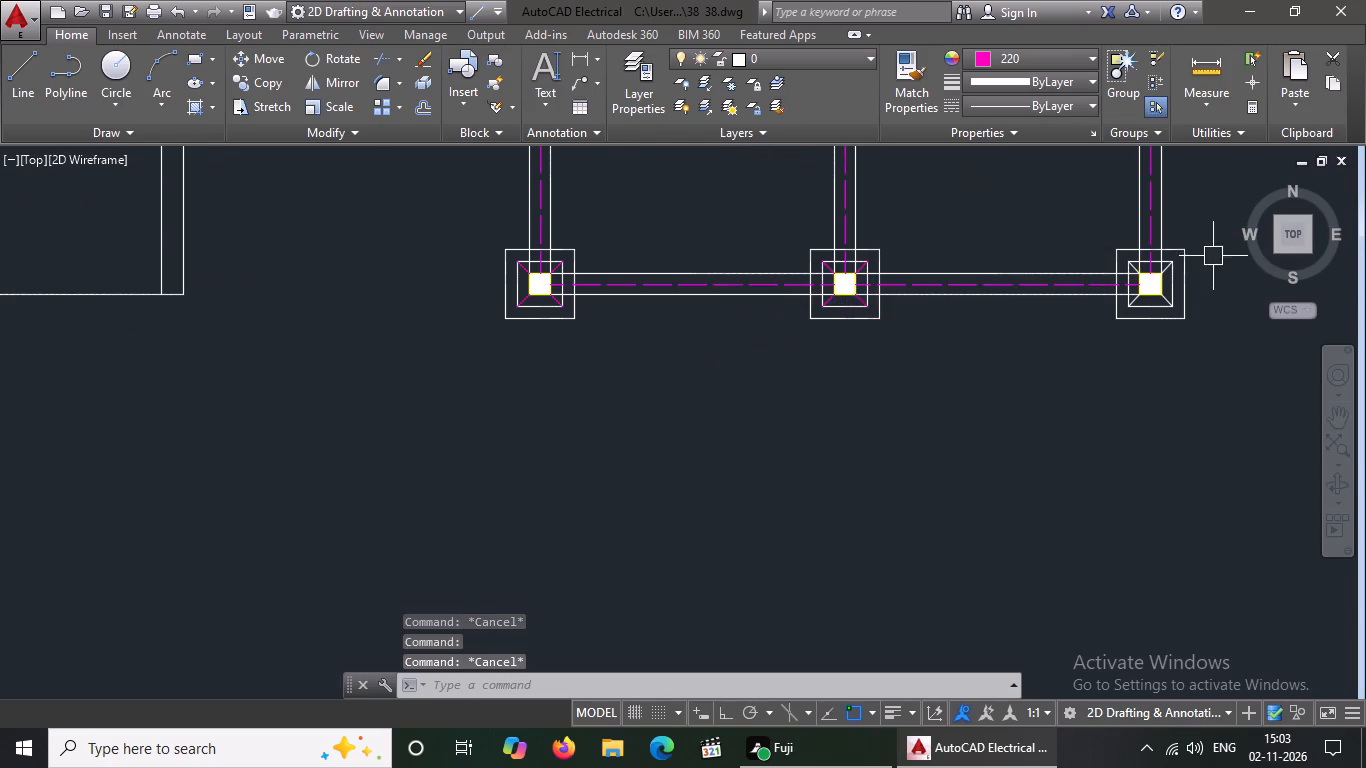
scroll(1213, 257, up, 2)
scroll(1108, 290, up, 2)
click(852, 270)
click(840, 284)
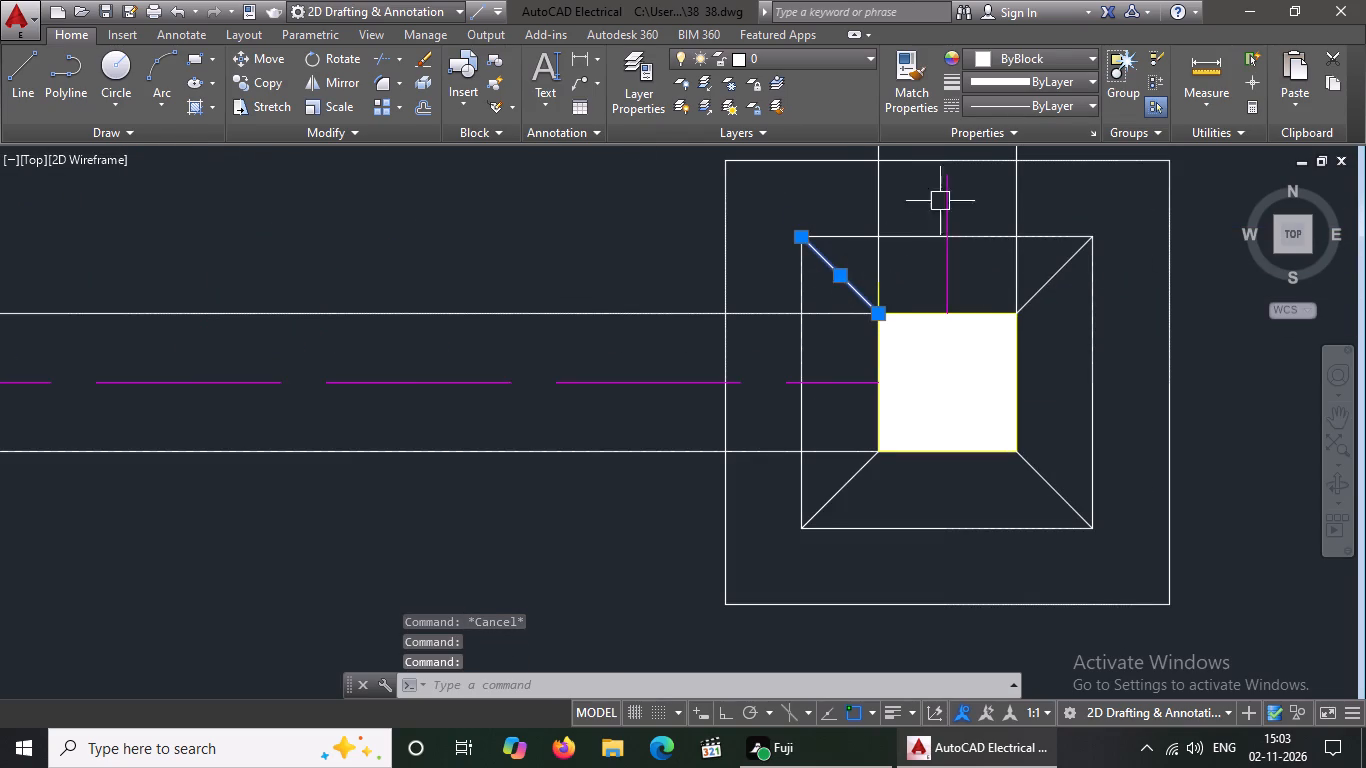
click(1037, 57)
click(979, 296)
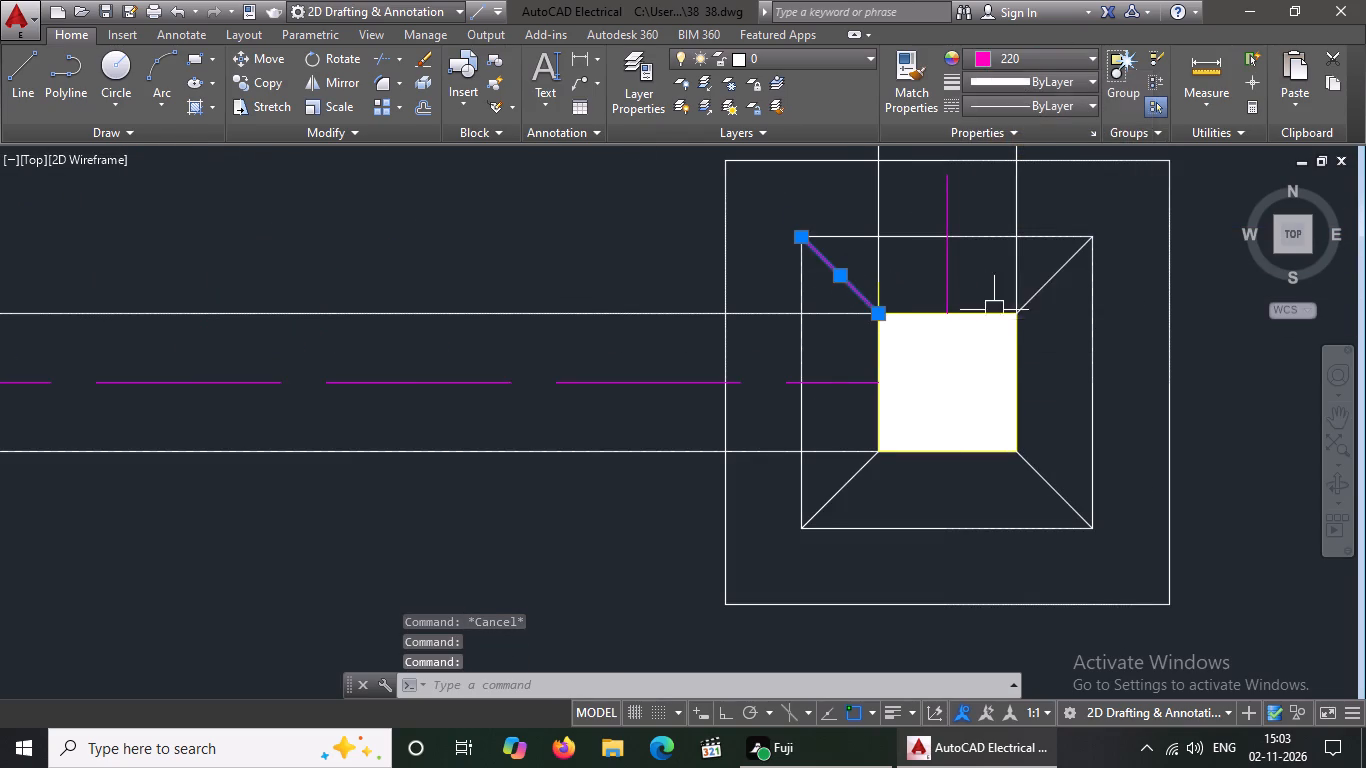
key(Escape)
click(1051, 289)
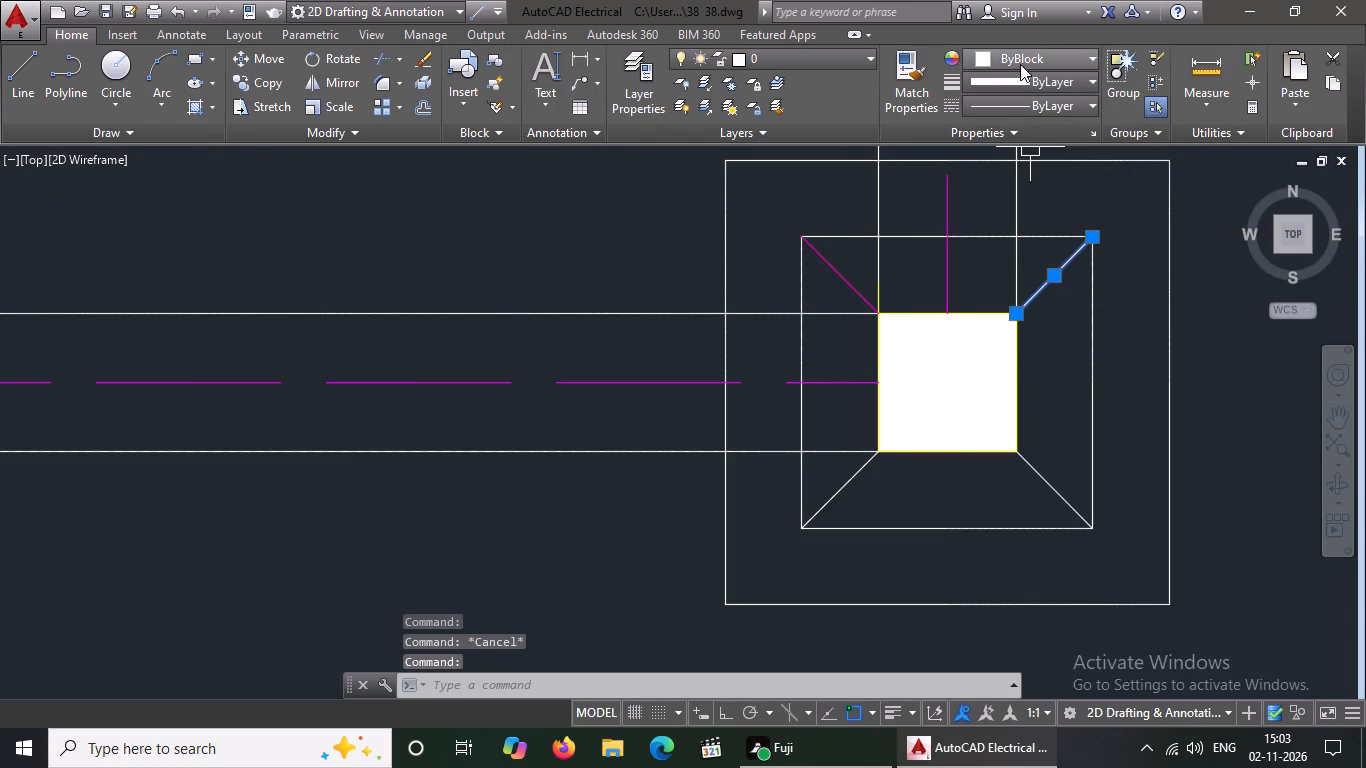
click(1021, 64)
click(975, 298)
key(Escape)
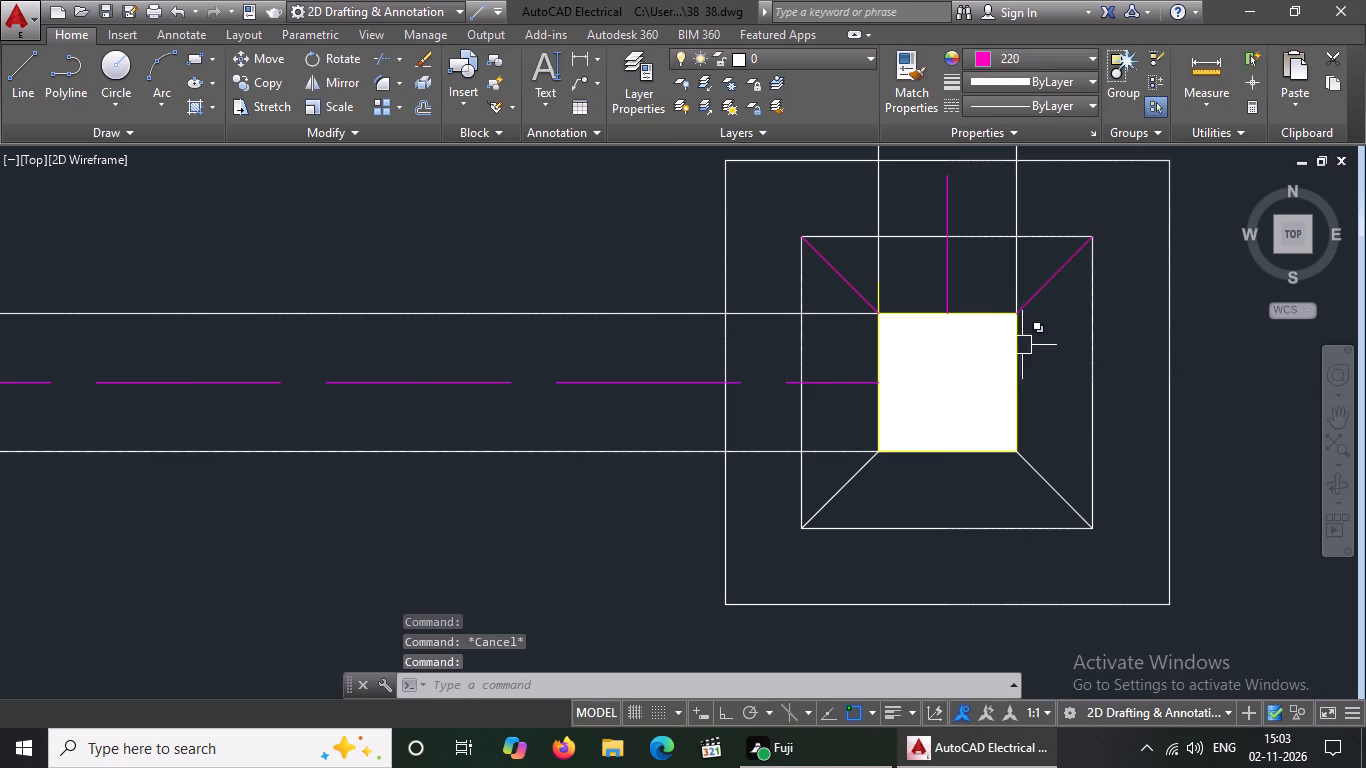
Change the southwest and southeast diagonal lines of the foundation plan's southeast corner footing to colour 220.
click(844, 476)
click(1024, 57)
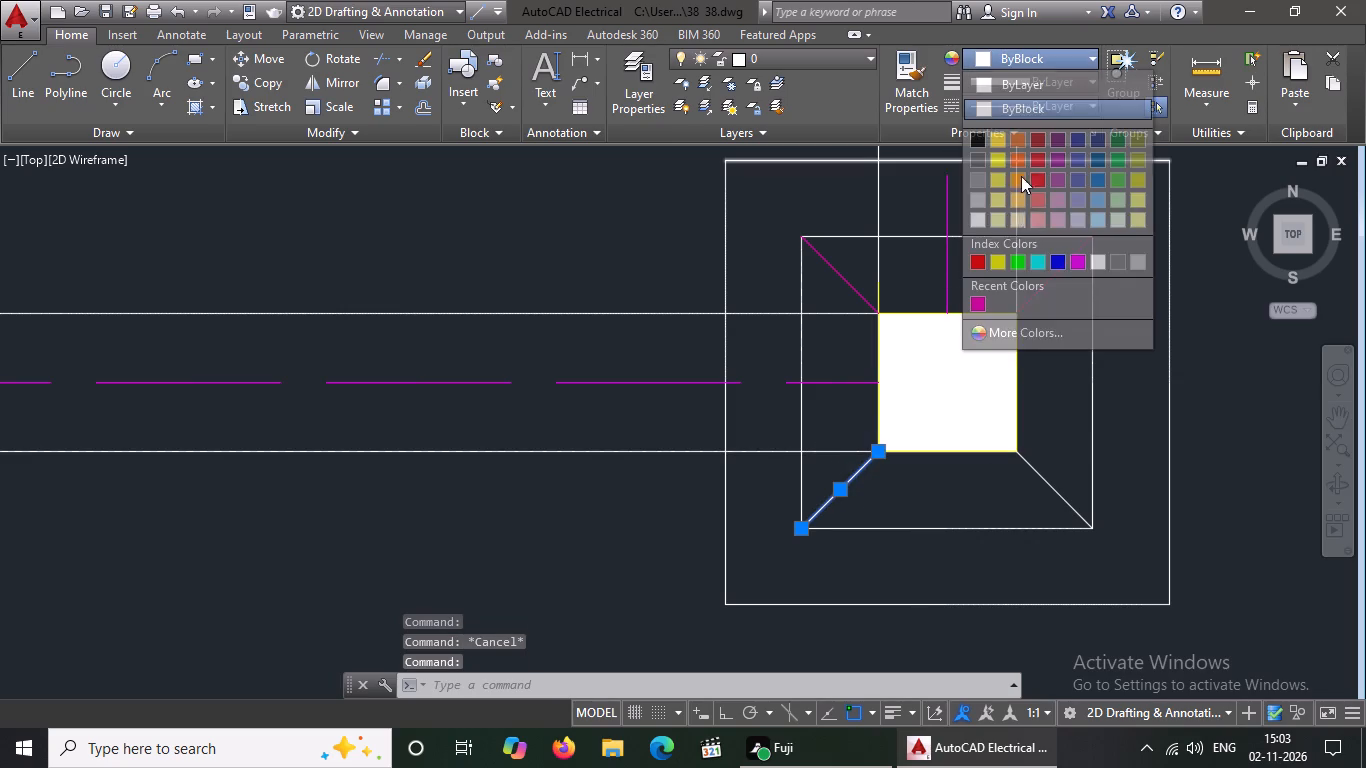
click(980, 304)
key(Escape)
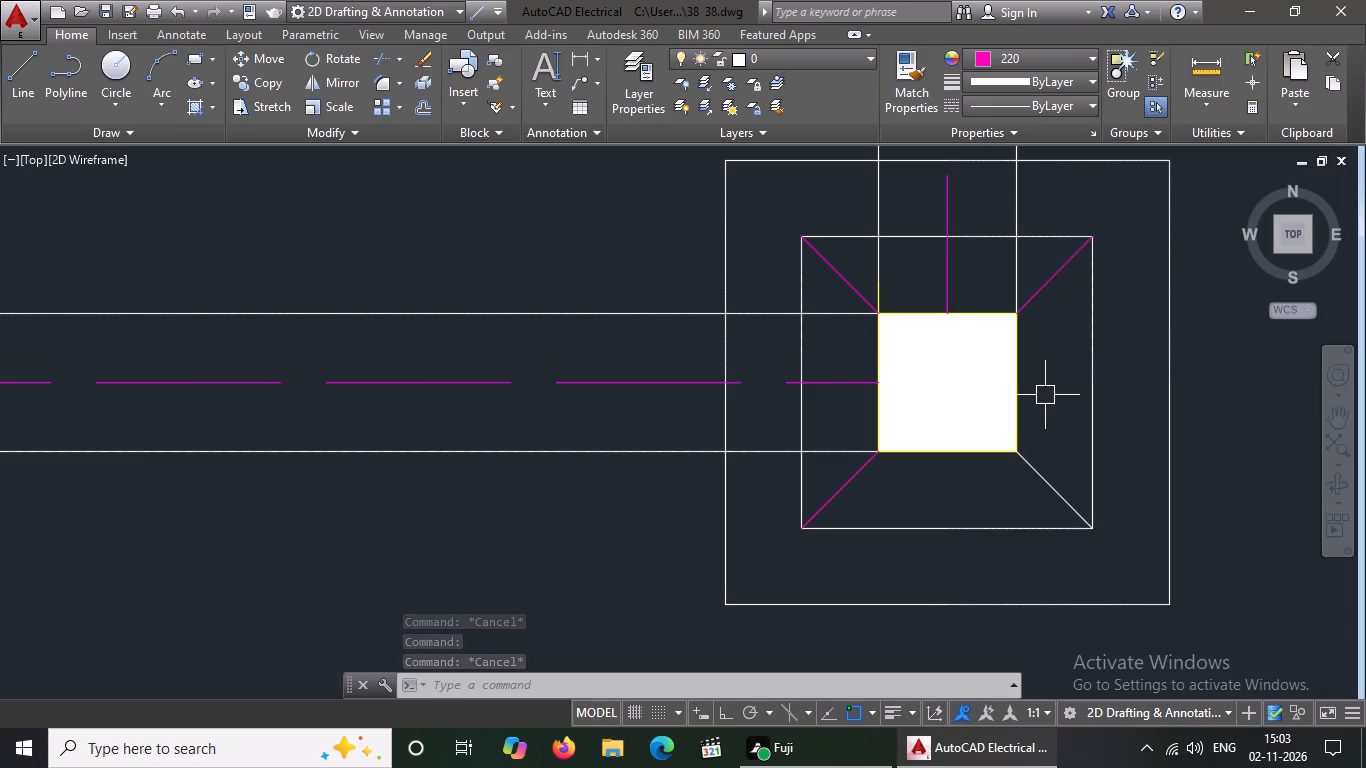
click(1050, 478)
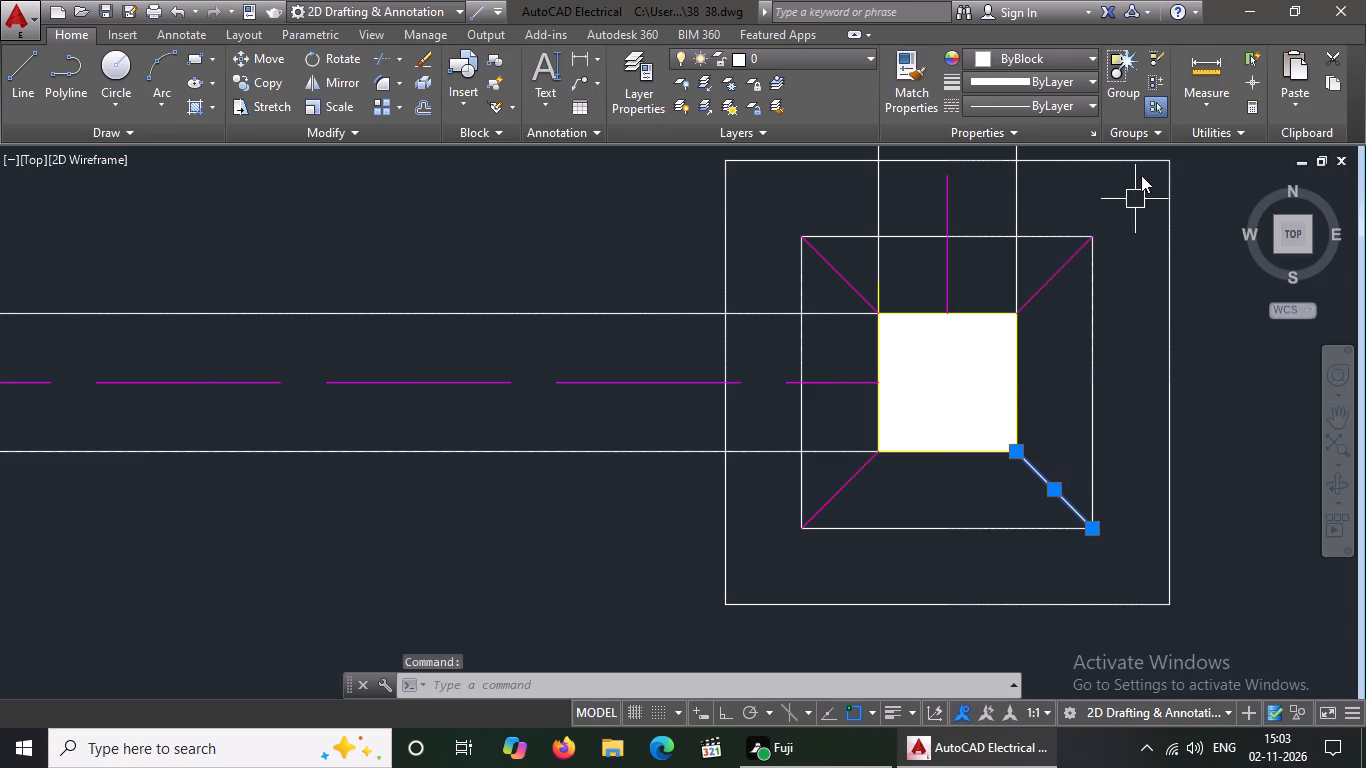
click(1047, 55)
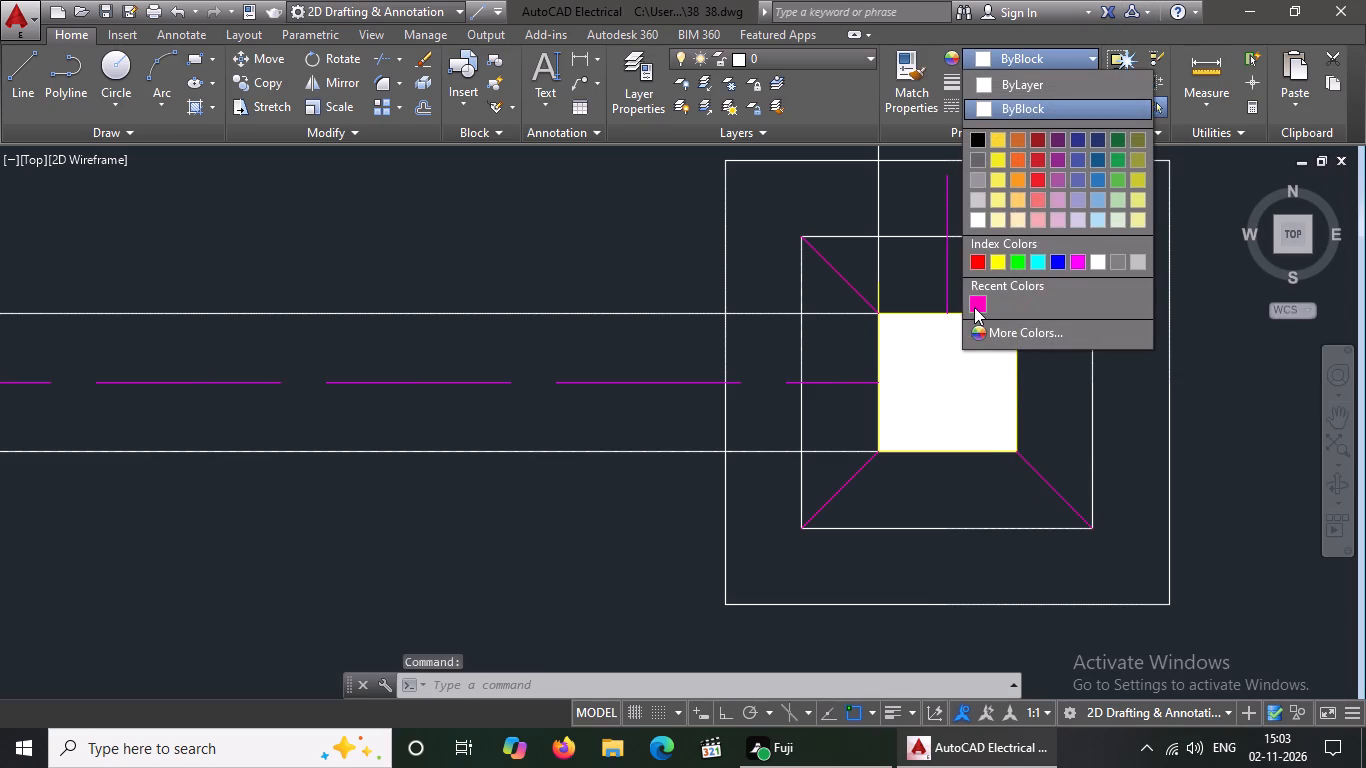
click(972, 297)
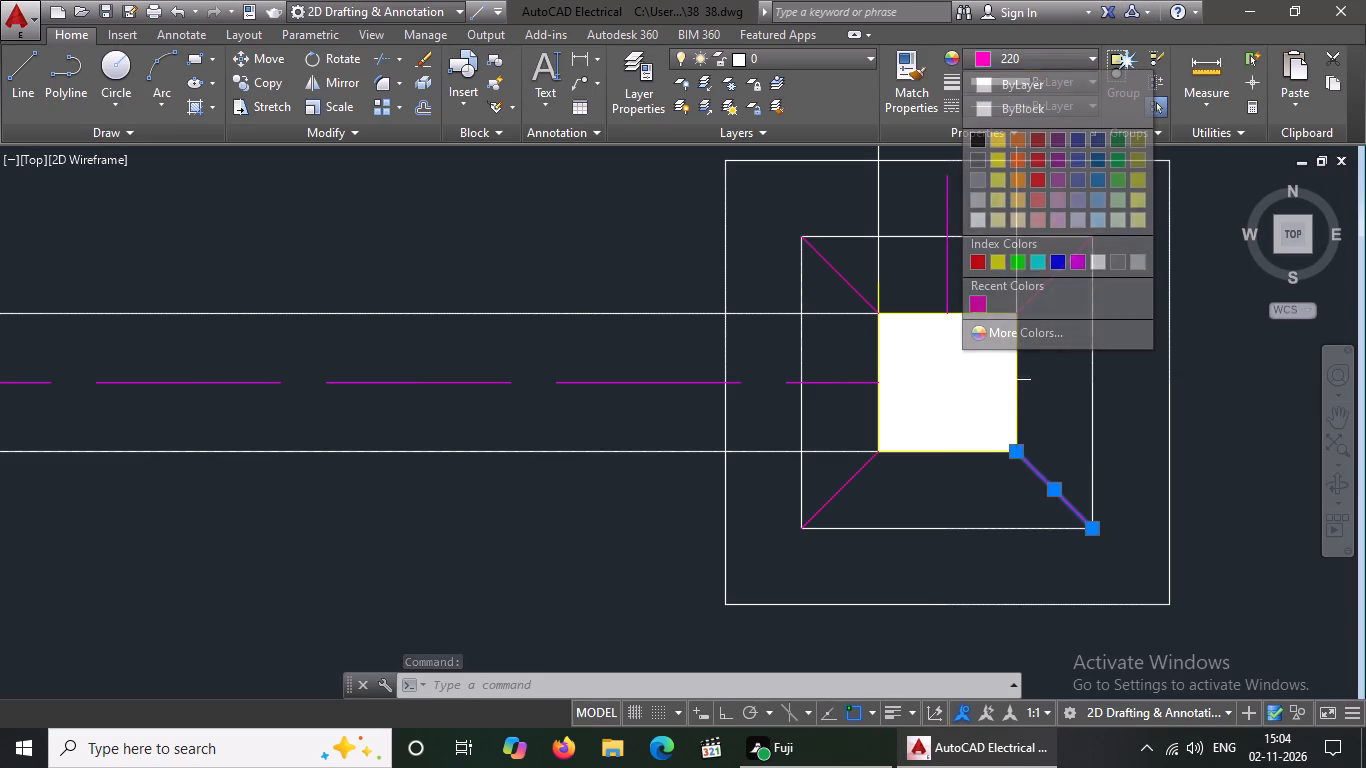
key(Escape)
Examine the diagonal colours of the southernmost footings and the foundation plan as a whole.
scroll(919, 411, down, 5)
key(Escape)
scroll(755, 435, up, 2)
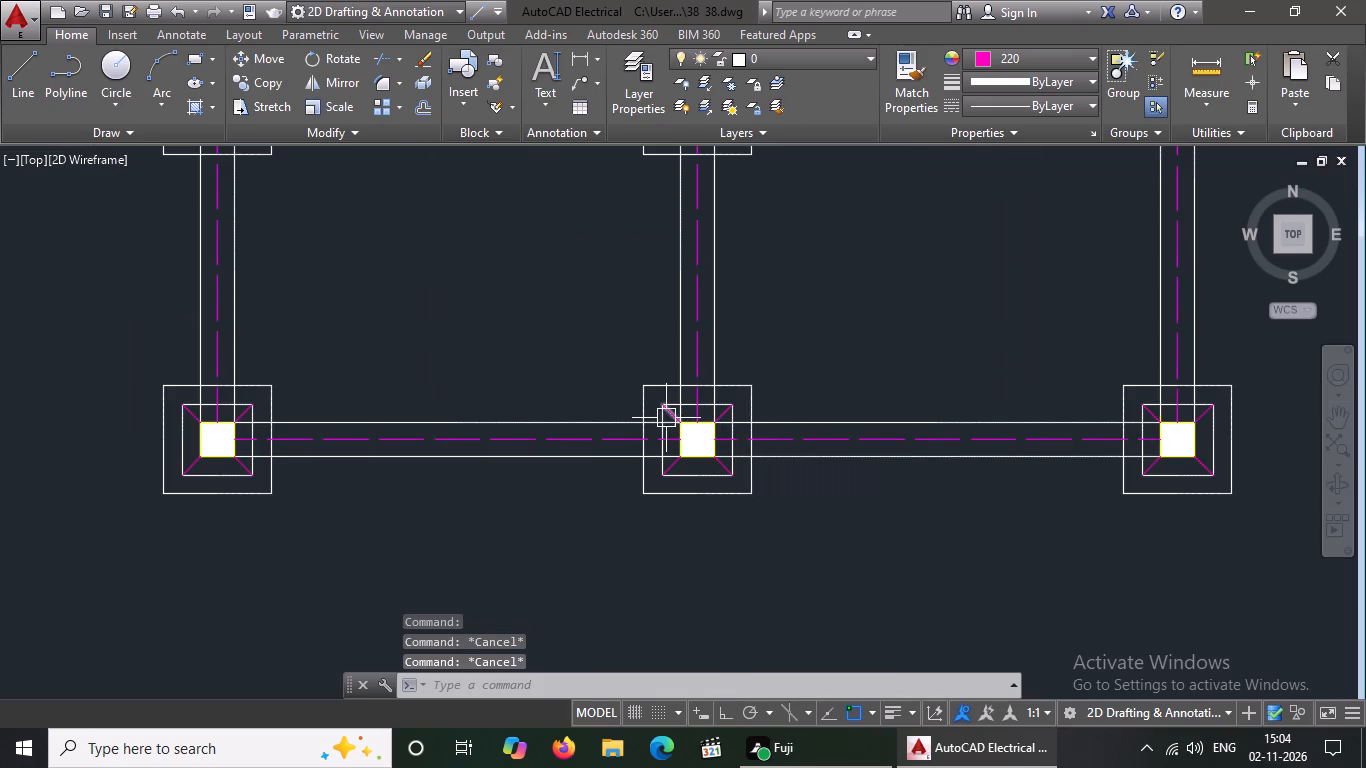
scroll(666, 418, down, 2)
scroll(647, 421, up, 4)
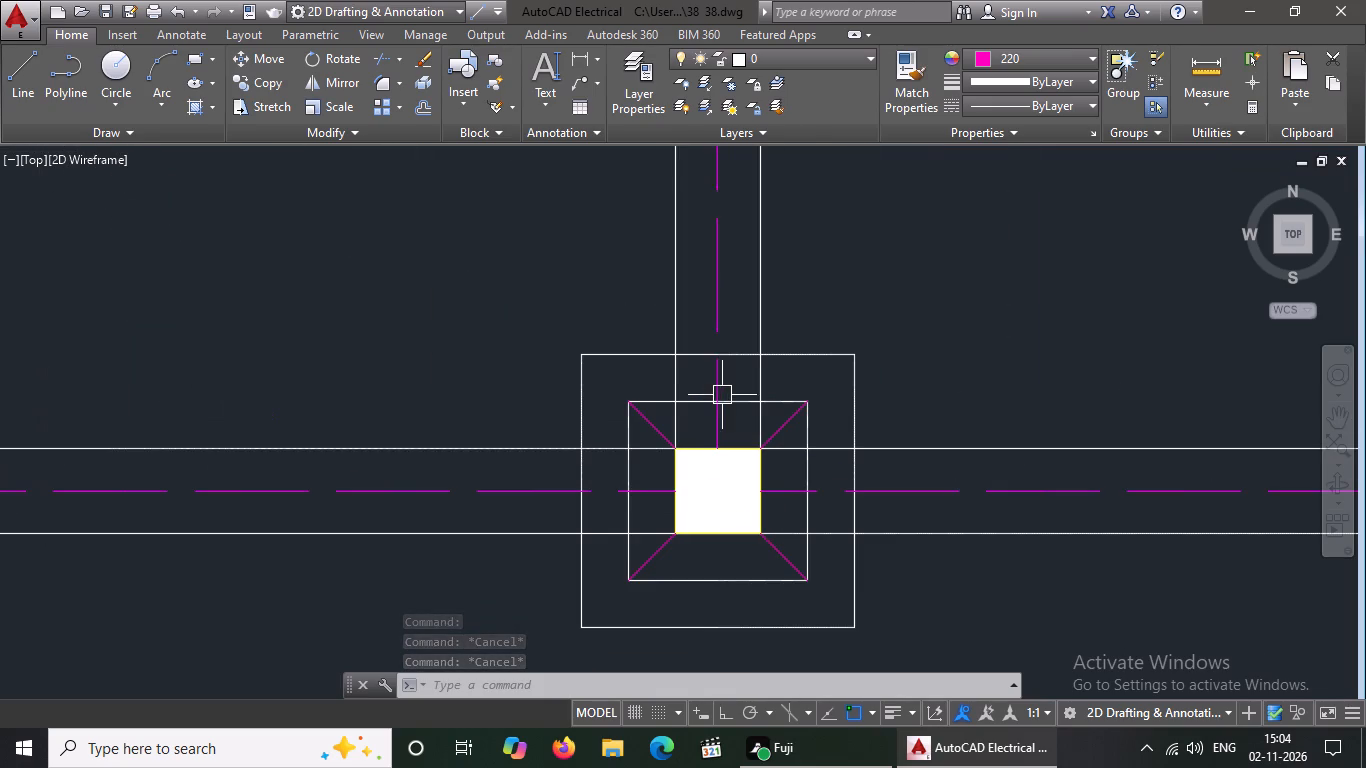
scroll(768, 387, down, 7)
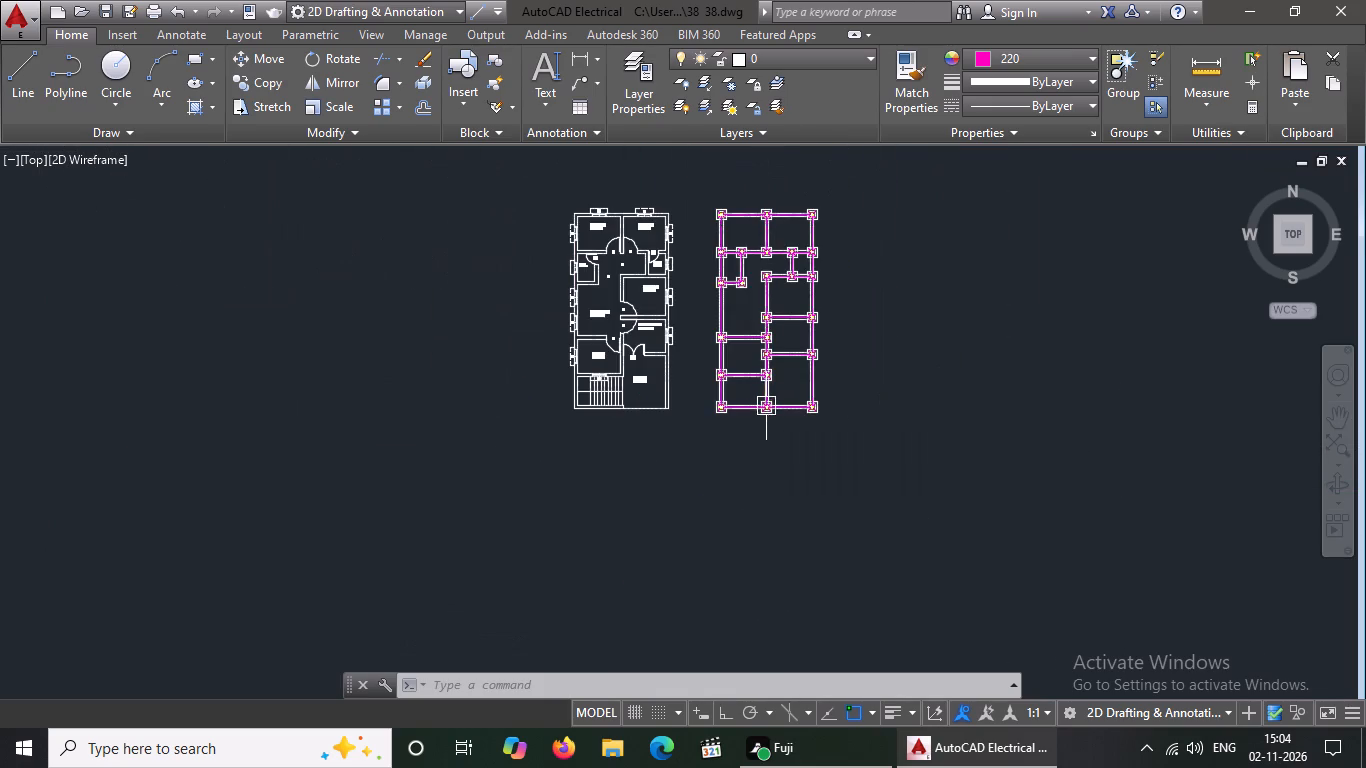
Erase the four inner square lines around the column of the foundation plan's northwest corner footing.
scroll(735, 180, up, 3)
scroll(658, 255, up, 2)
scroll(687, 355, up, 2)
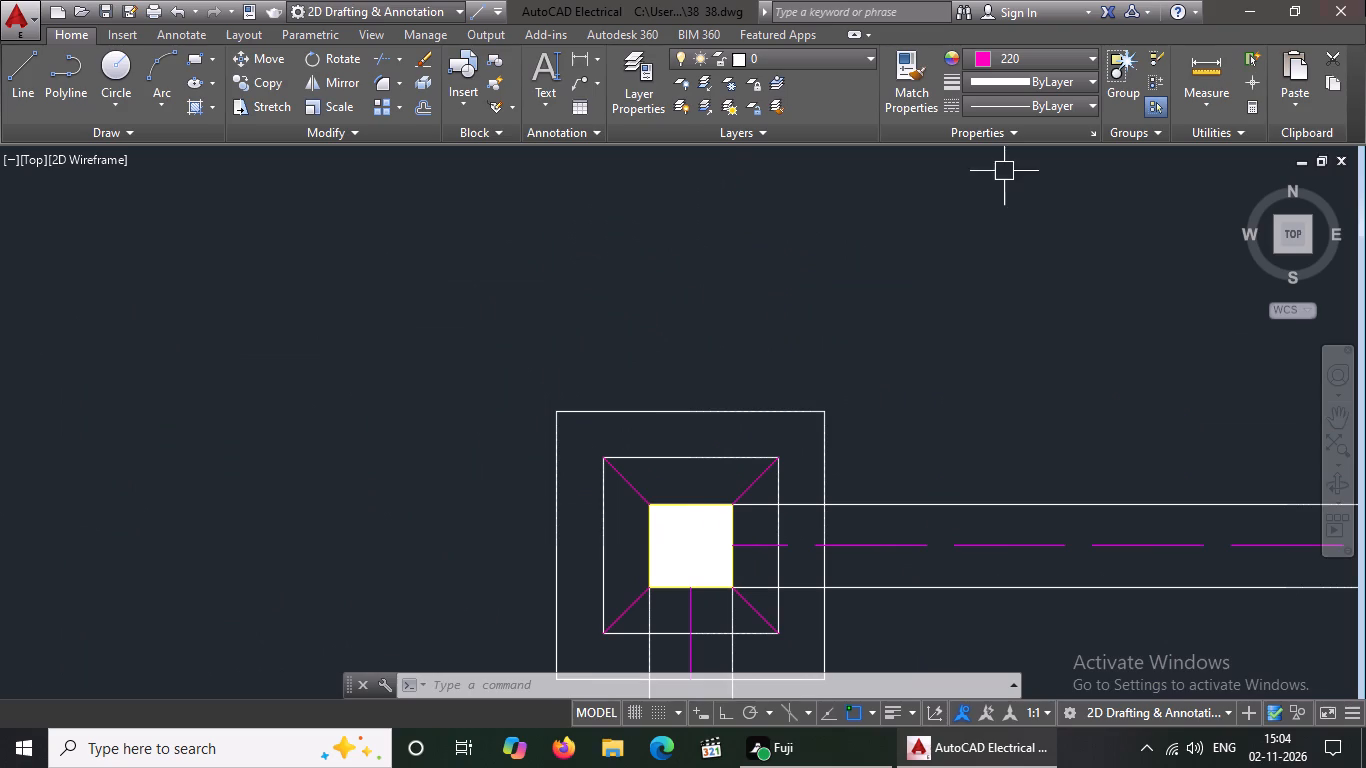
click(699, 459)
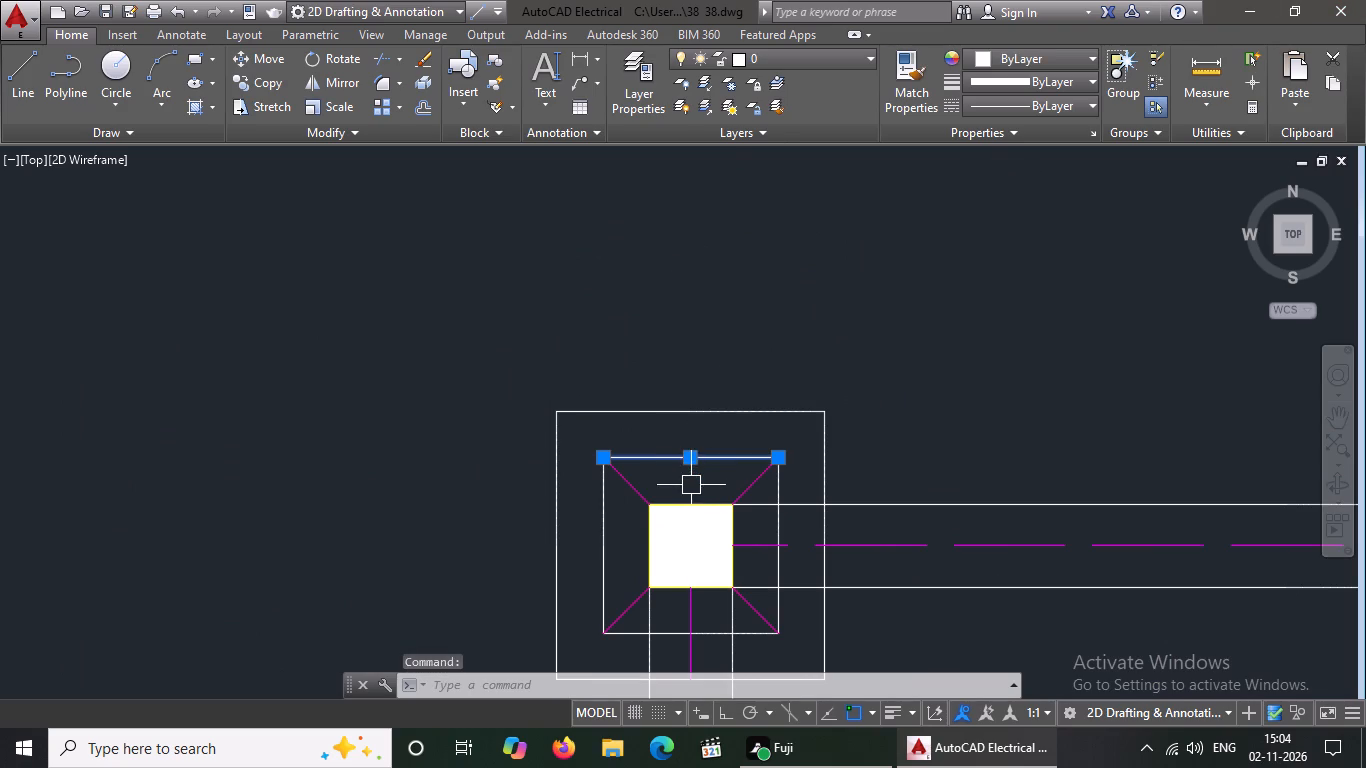
key(Delete)
click(609, 554)
key(Delete)
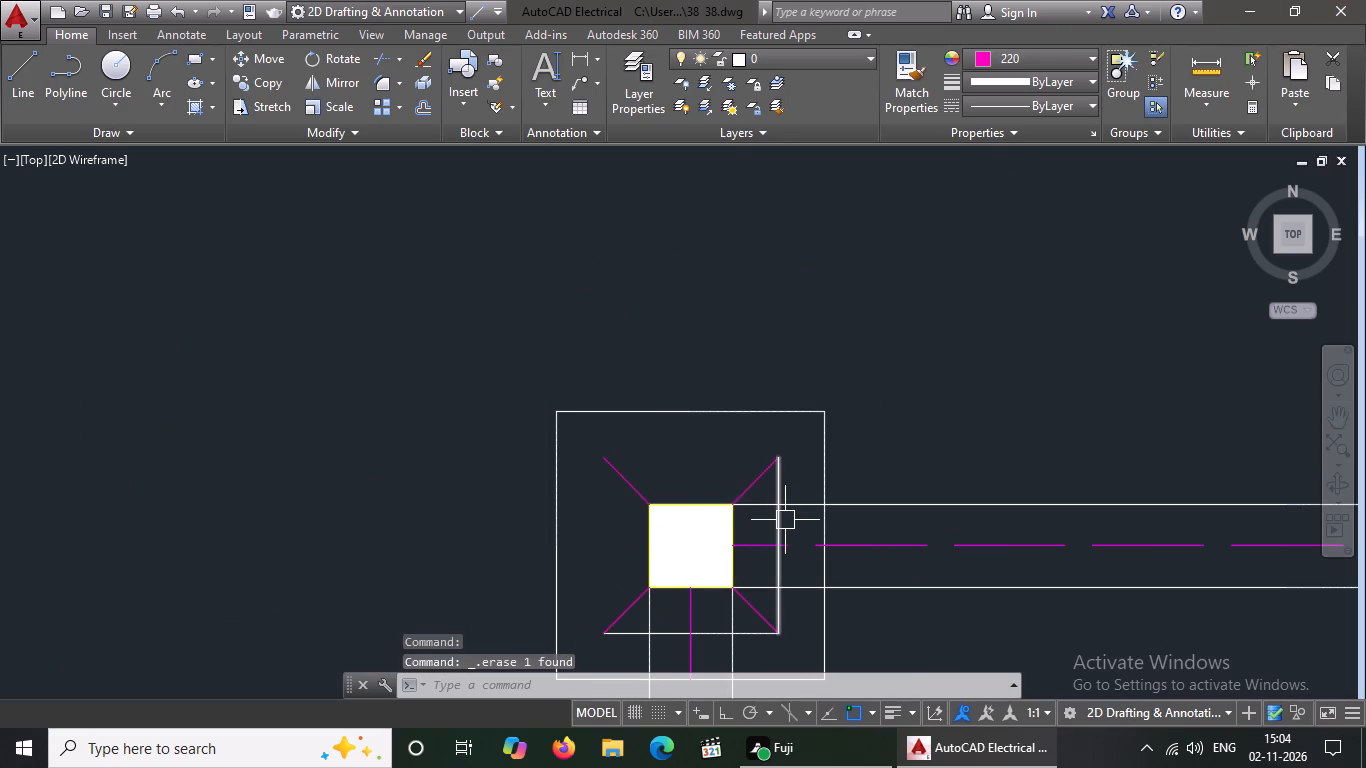
click(785, 520)
key(Delete)
scroll(774, 396, down, 3)
scroll(763, 452, up, 3)
click(745, 460)
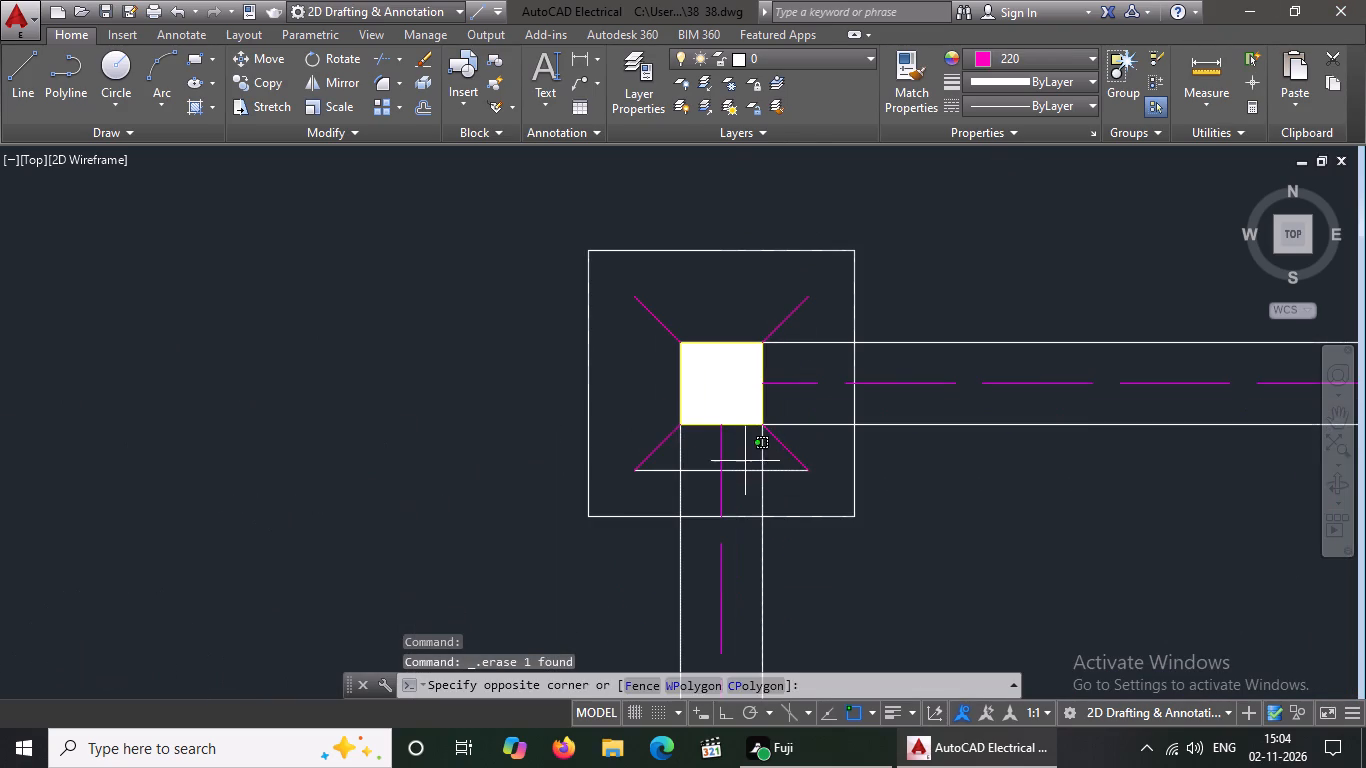
key(Delete)
click(733, 481)
key(Delete)
Erase the four inner square lines around the column of the middle footing in the northernmost row.
scroll(653, 419, down, 2)
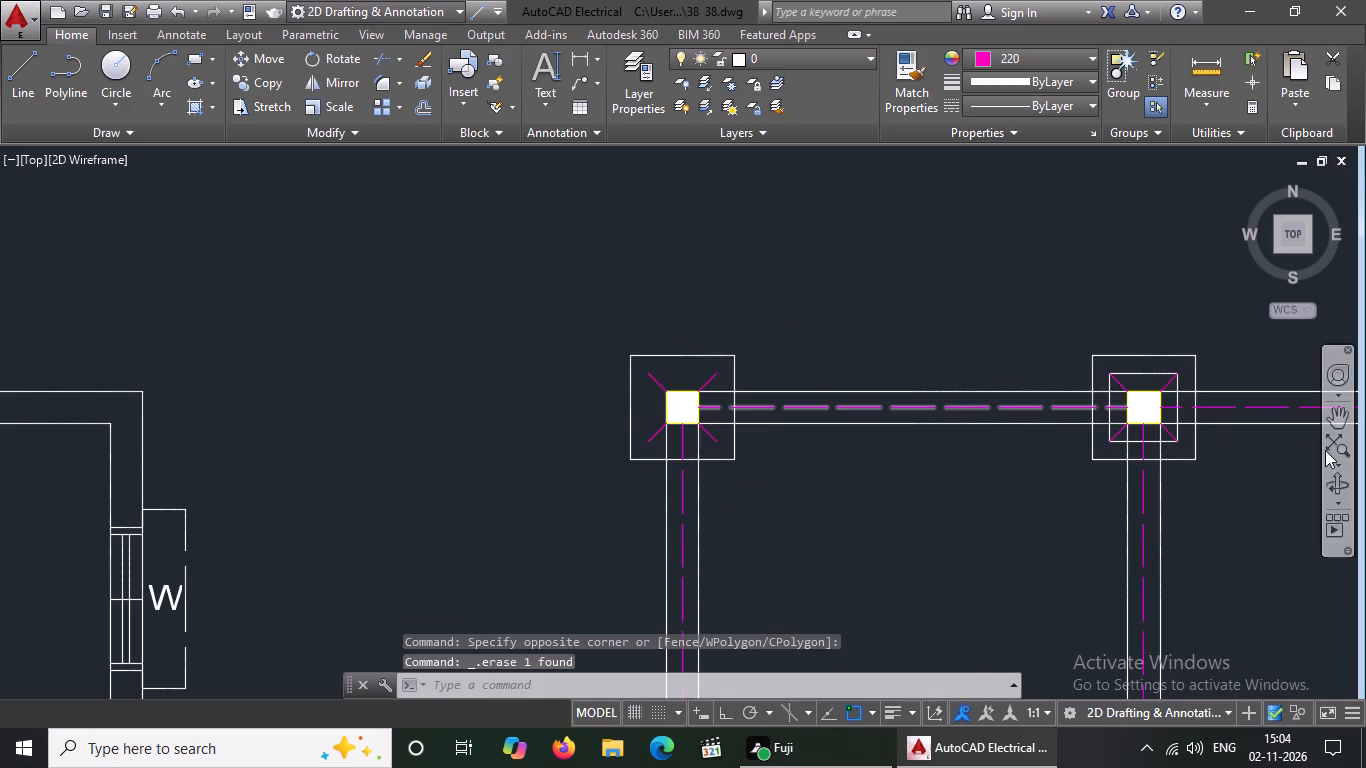
scroll(1165, 441, down, 1)
scroll(1229, 418, up, 4)
click(691, 274)
key(Delete)
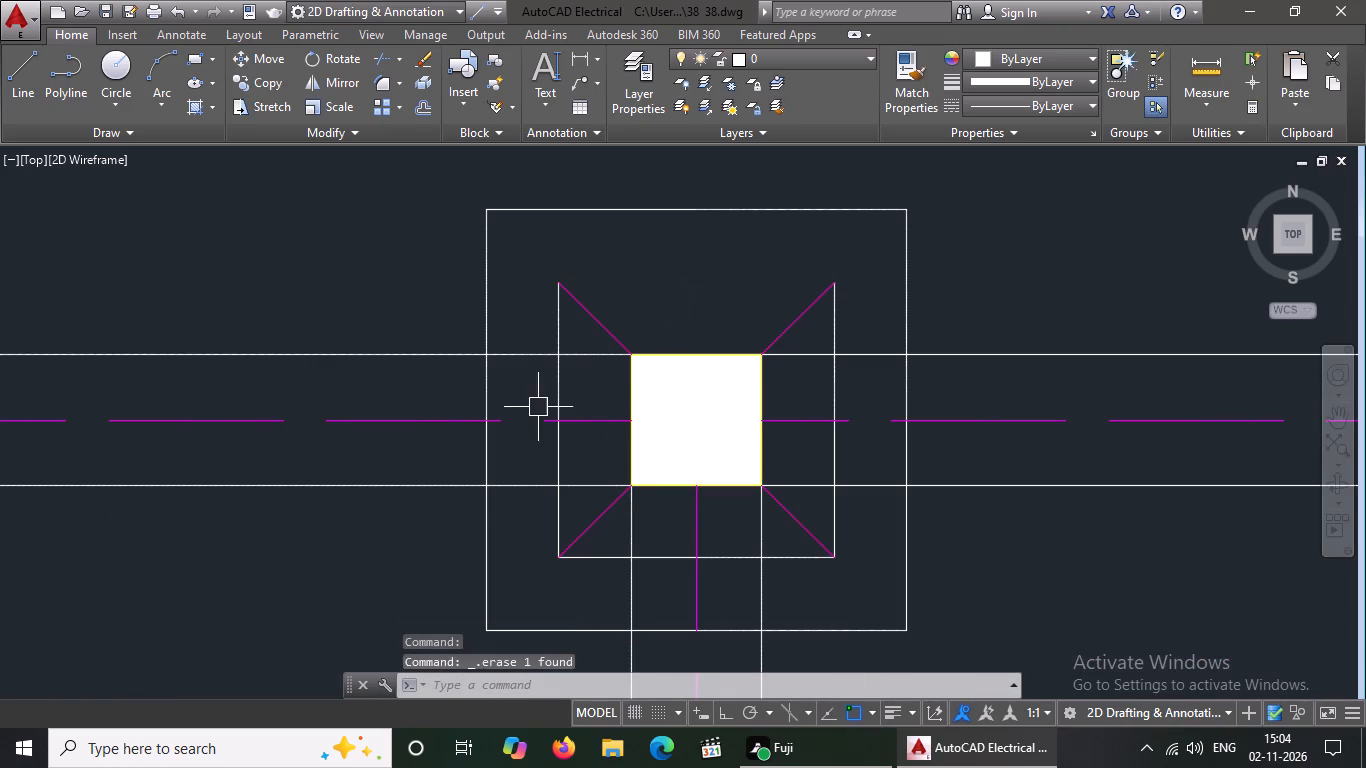
click(553, 391)
key(Delete)
click(728, 564)
key(Delete)
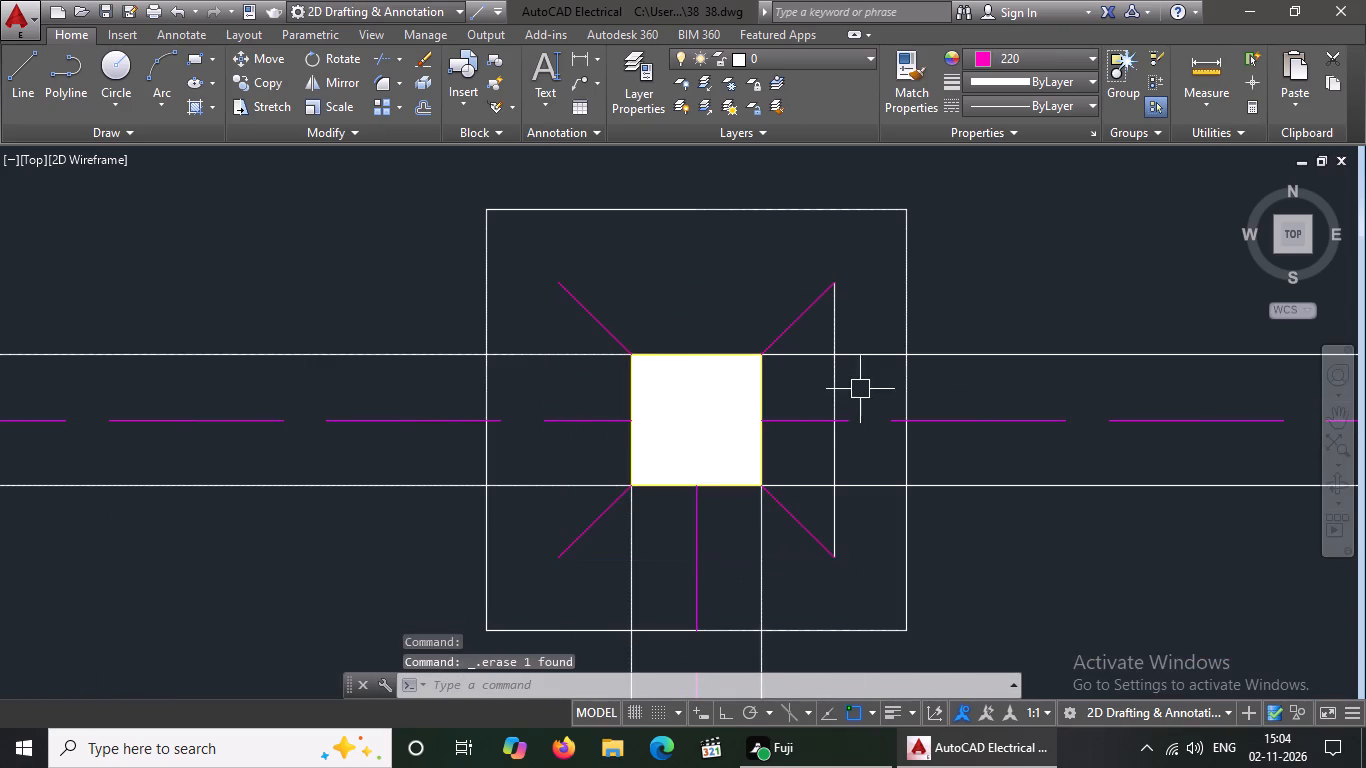
click(836, 431)
key(Delete)
Erase the four inner square lines around the column of the foundation plan's northeast corner footing.
scroll(666, 382, down, 7)
scroll(844, 392, up, 5)
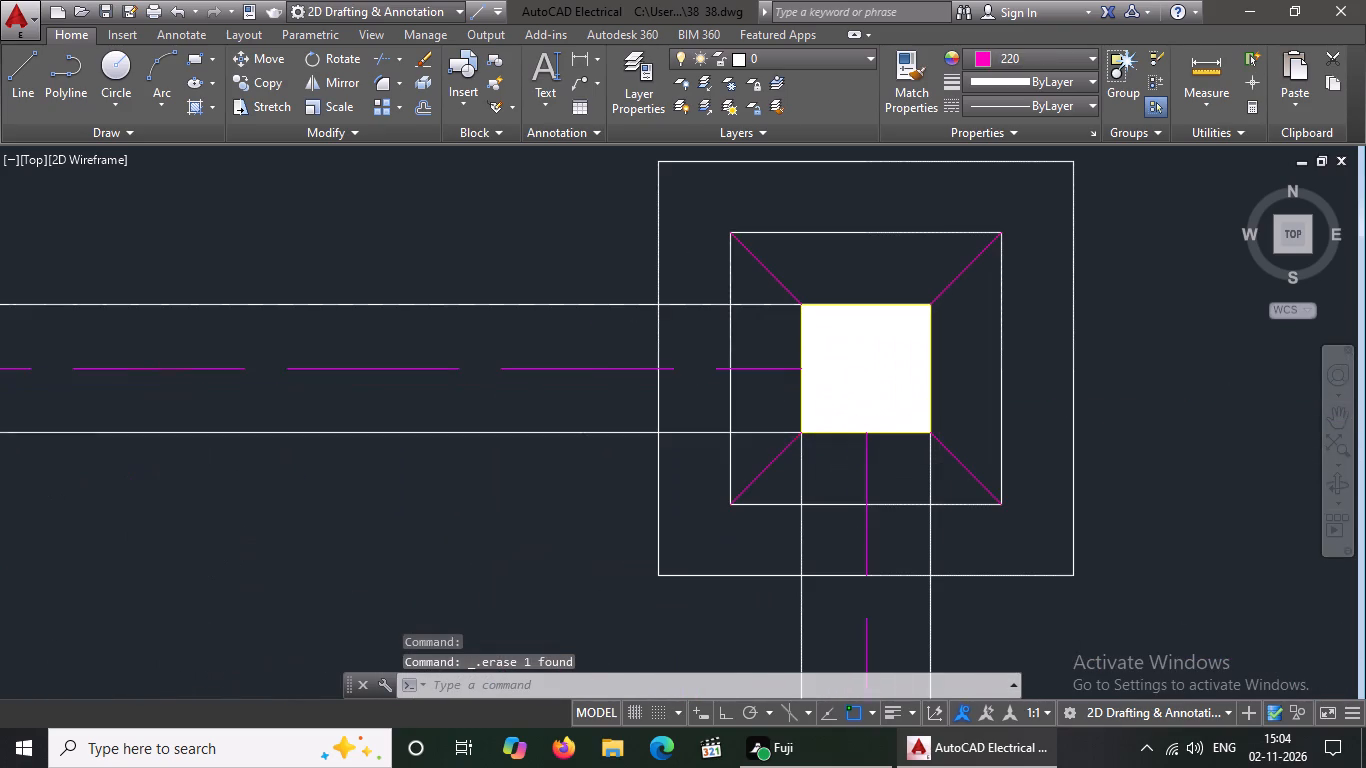
click(725, 417)
key(Delete)
click(893, 234)
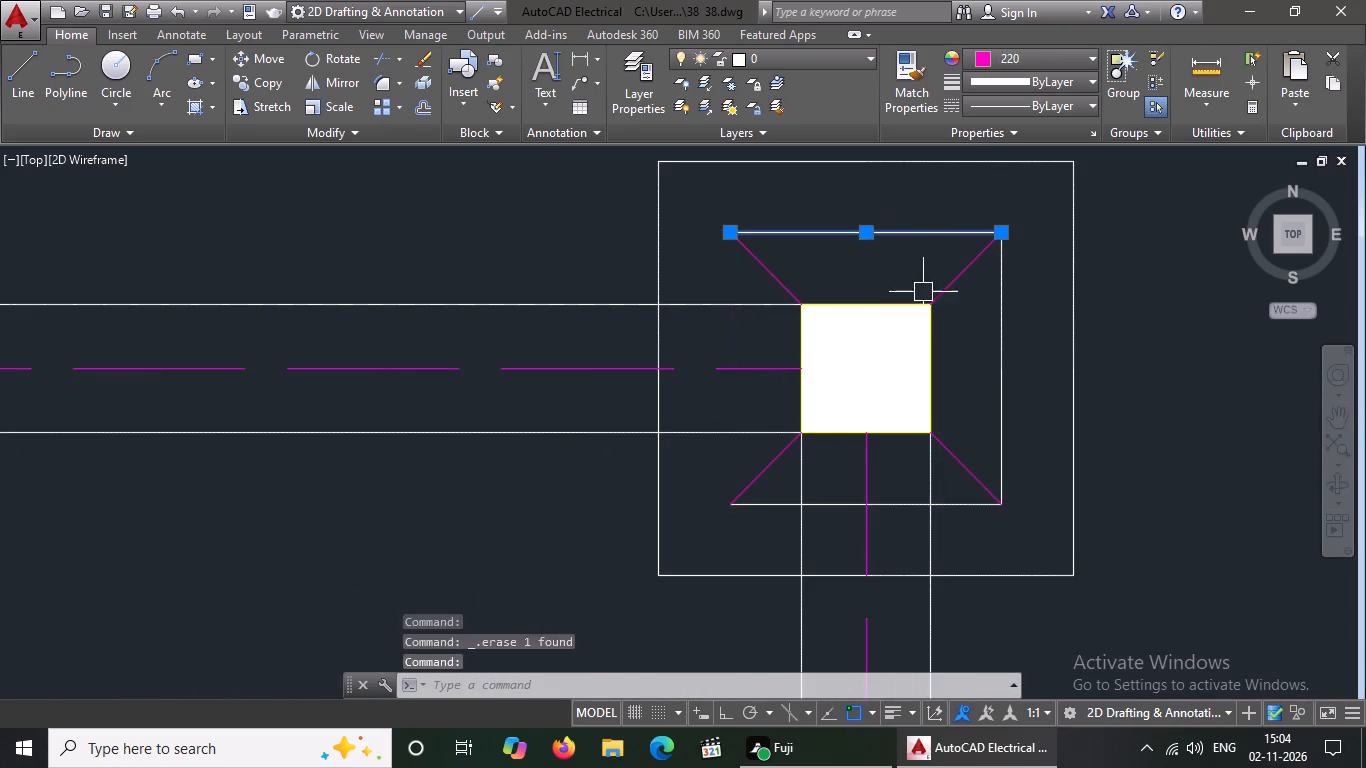
key(Delete)
click(991, 364)
key(Delete)
click(986, 386)
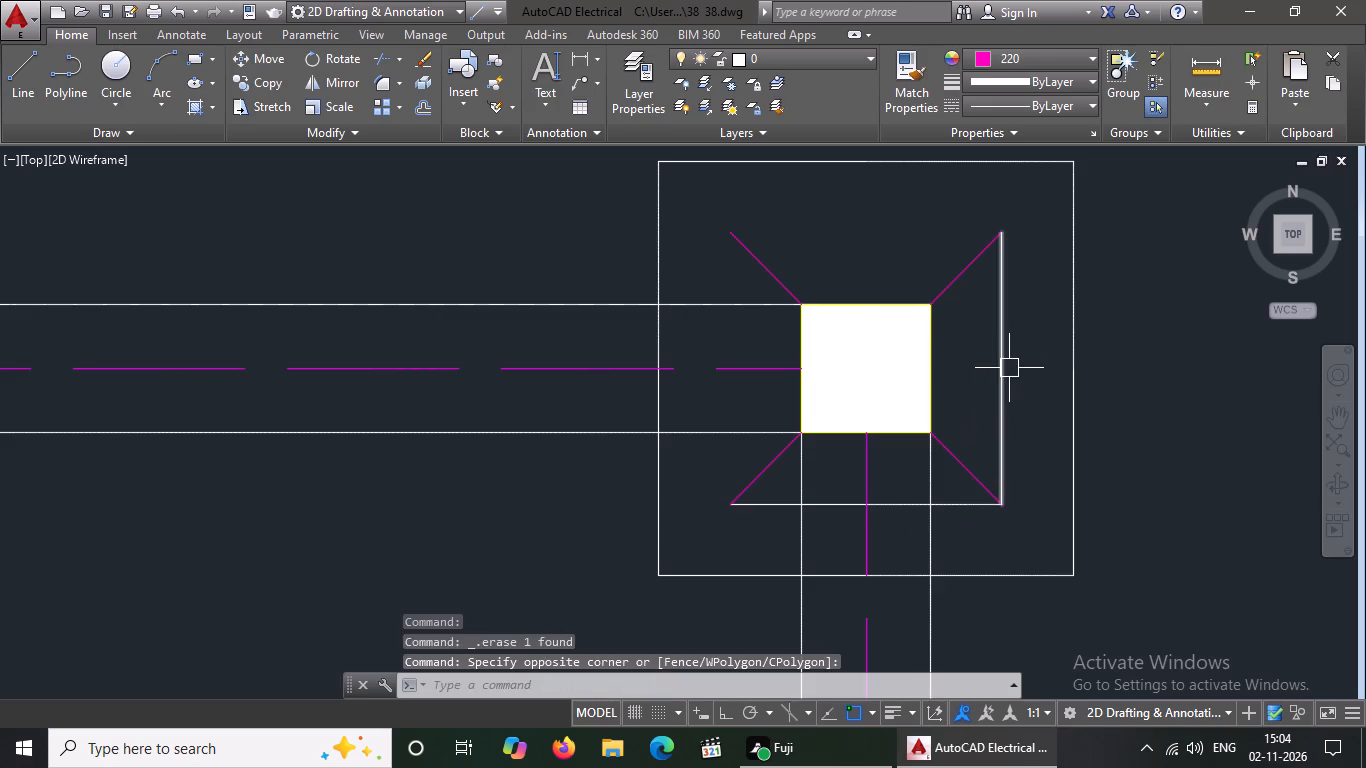
click(1002, 384)
key(Delete)
click(889, 499)
key(Delete)
scroll(923, 403, down, 5)
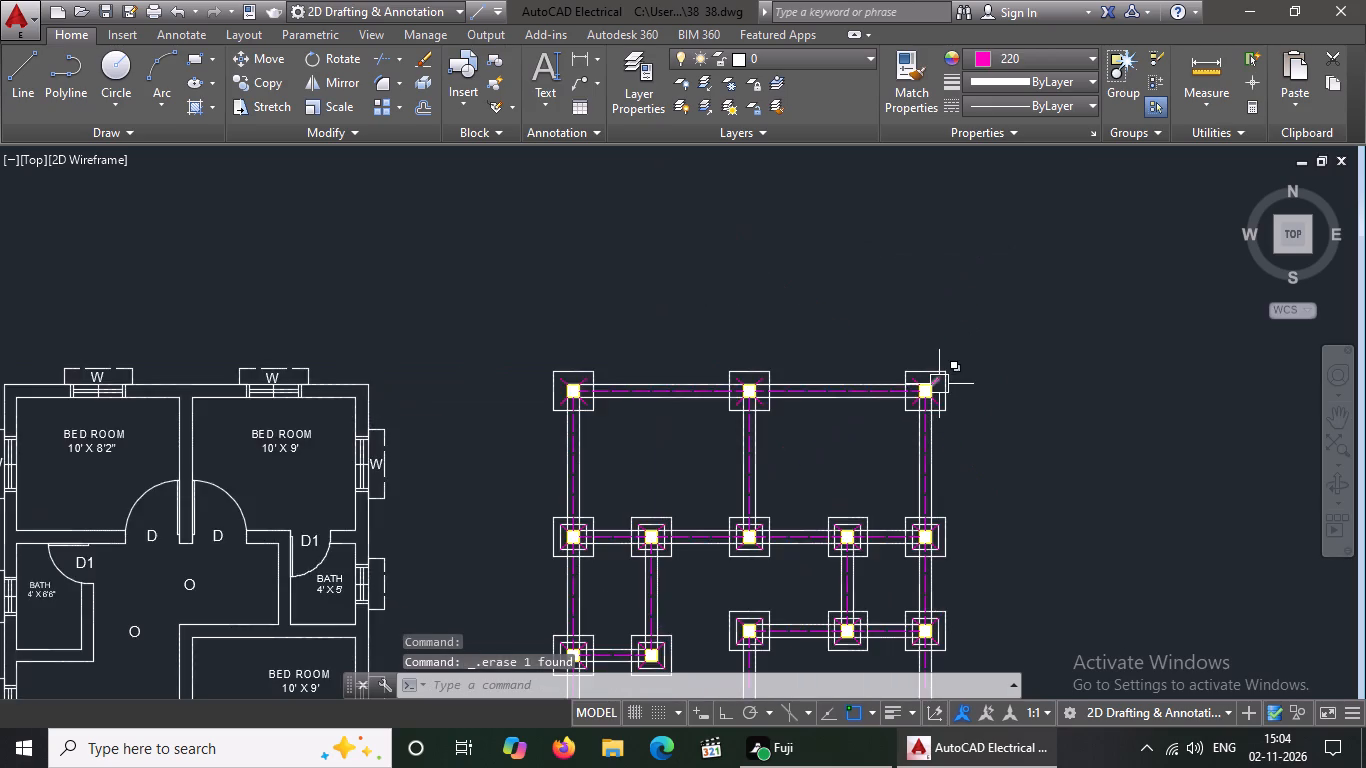
Erase the four inner square lines around the column of the westernmost footing in the second row from the north.
scroll(940, 383, down, 1)
scroll(715, 485, up, 7)
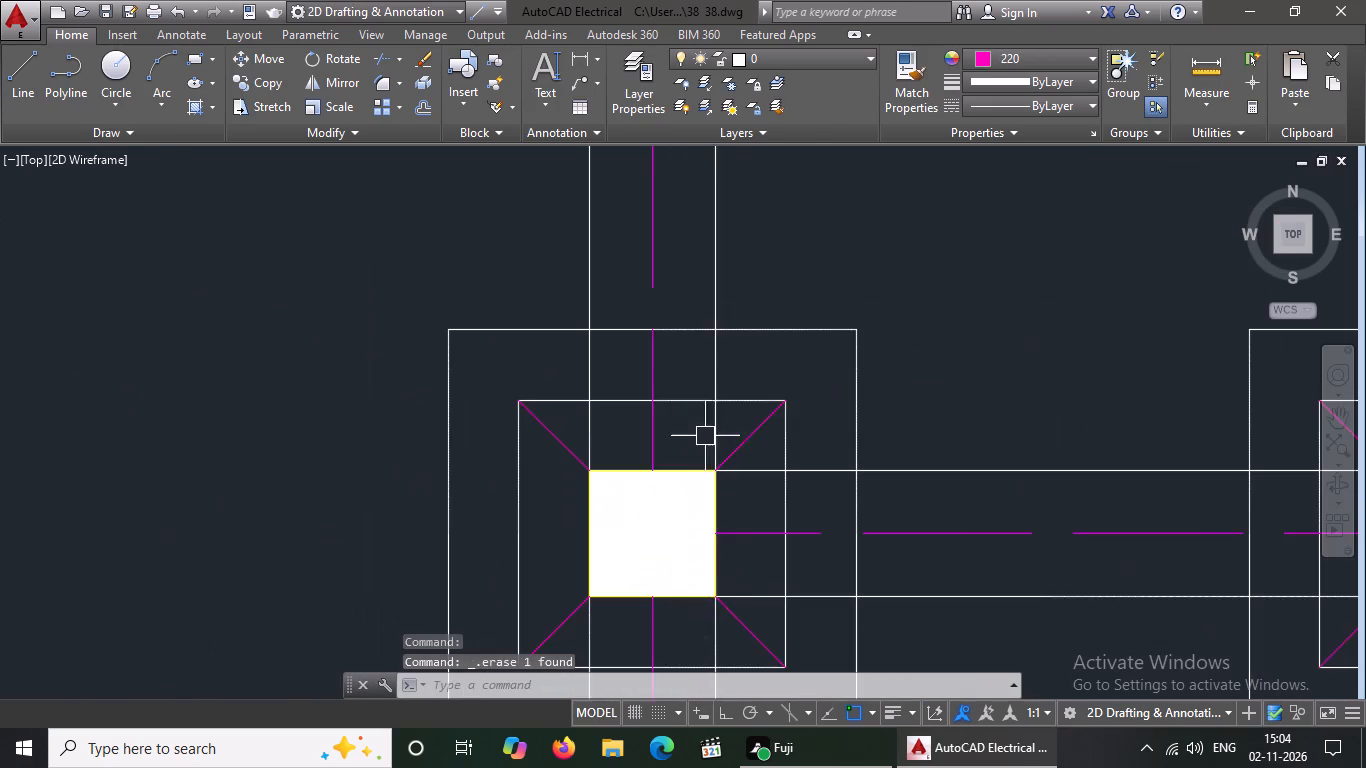
click(705, 406)
key(Delete)
drag(511, 536, 523, 532)
key(Delete)
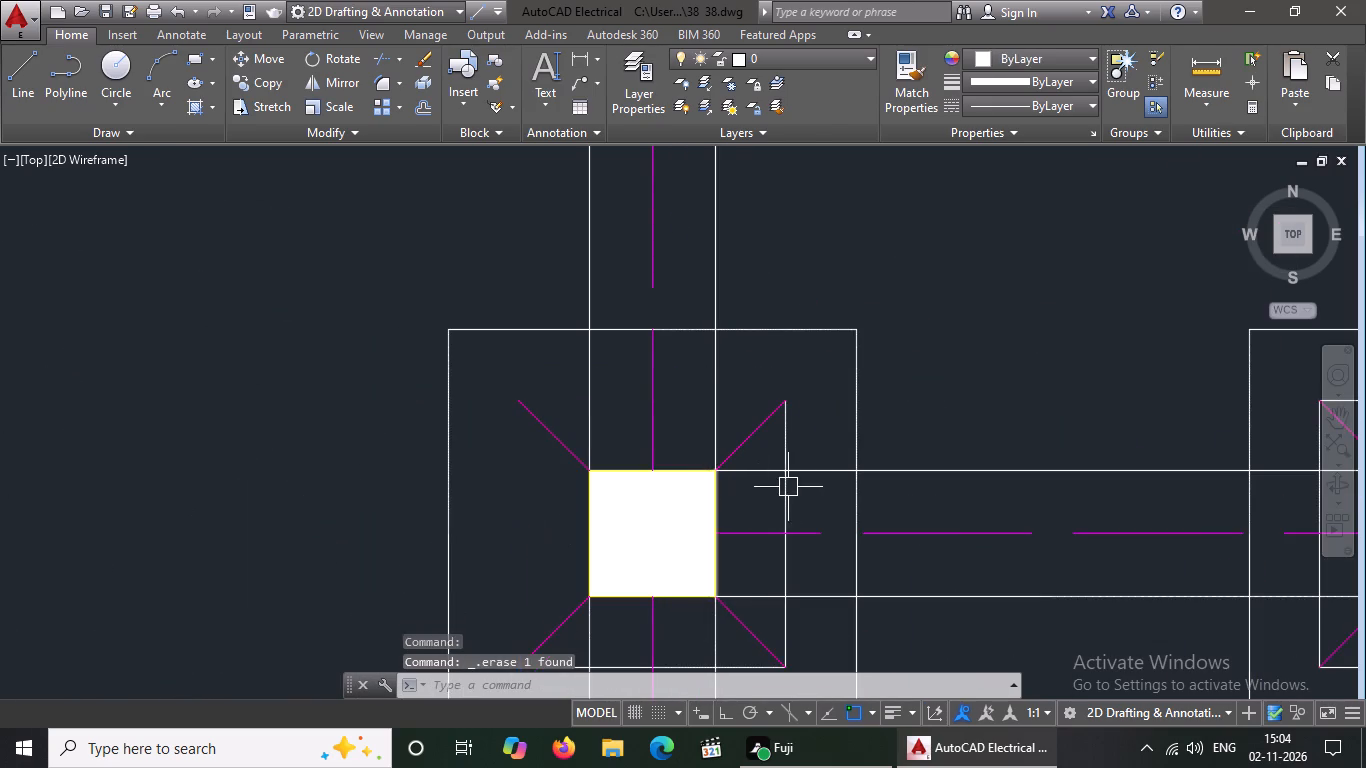
click(783, 498)
key(Delete)
scroll(796, 321, down, 3)
scroll(771, 446, up, 3)
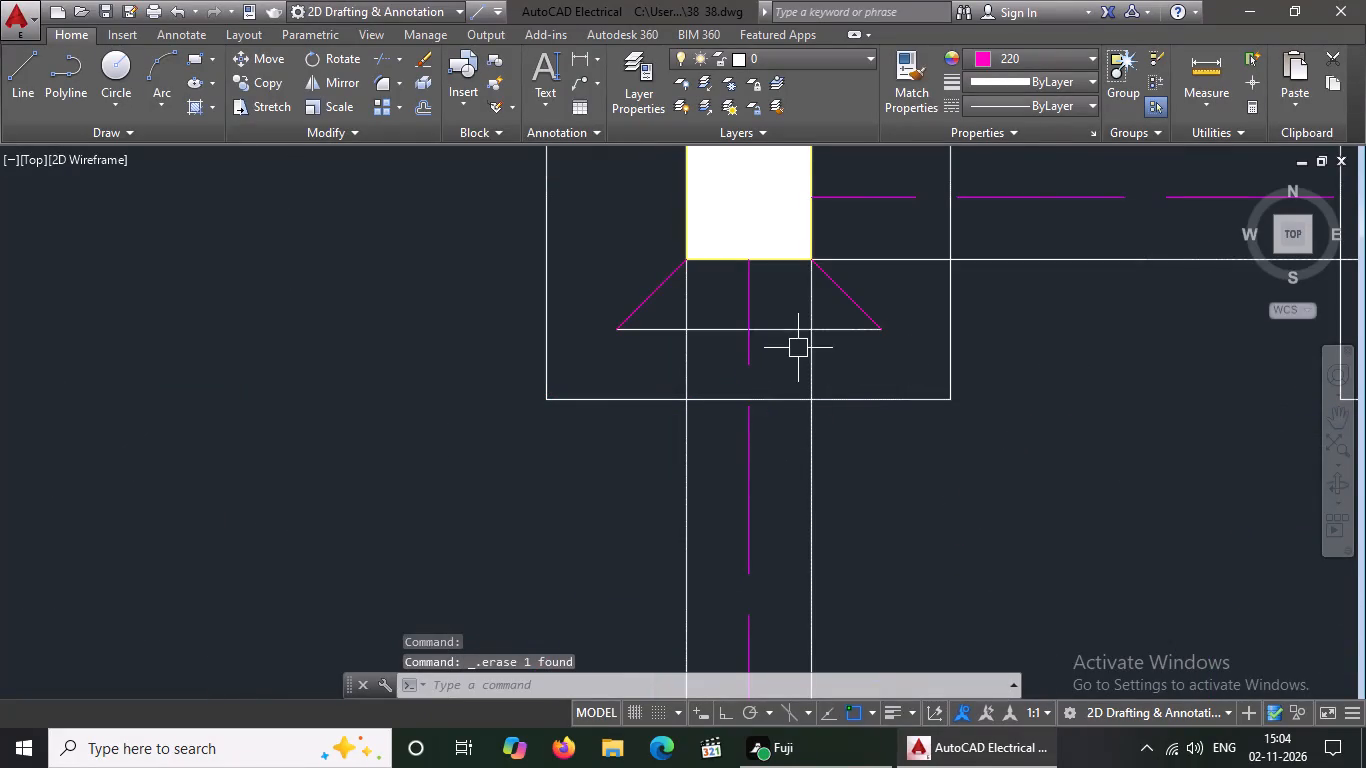
click(790, 334)
scroll(767, 360, down, 3)
key(Delete)
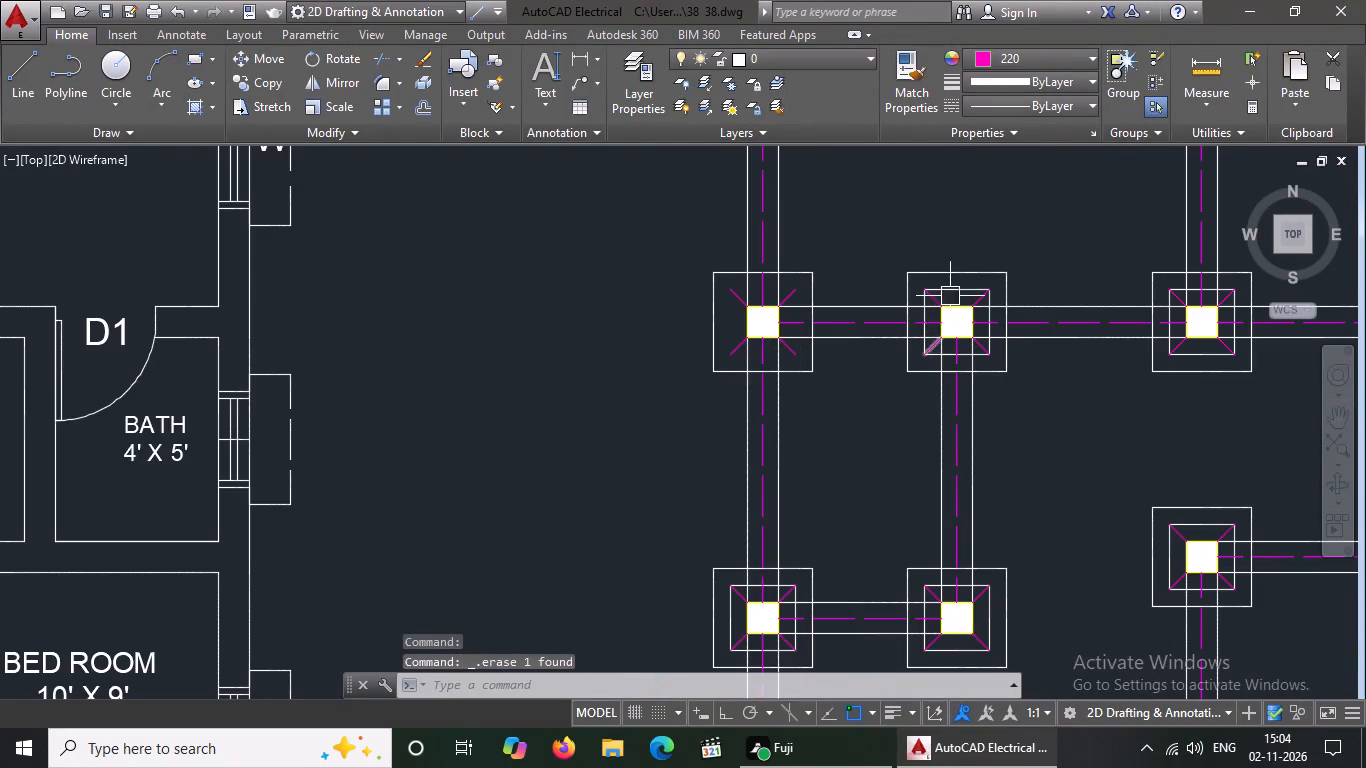
Erase the four inner square lines around the column of the second footing from the west in the second row.
scroll(951, 296, up, 3)
click(961, 271)
key(Delete)
click(827, 360)
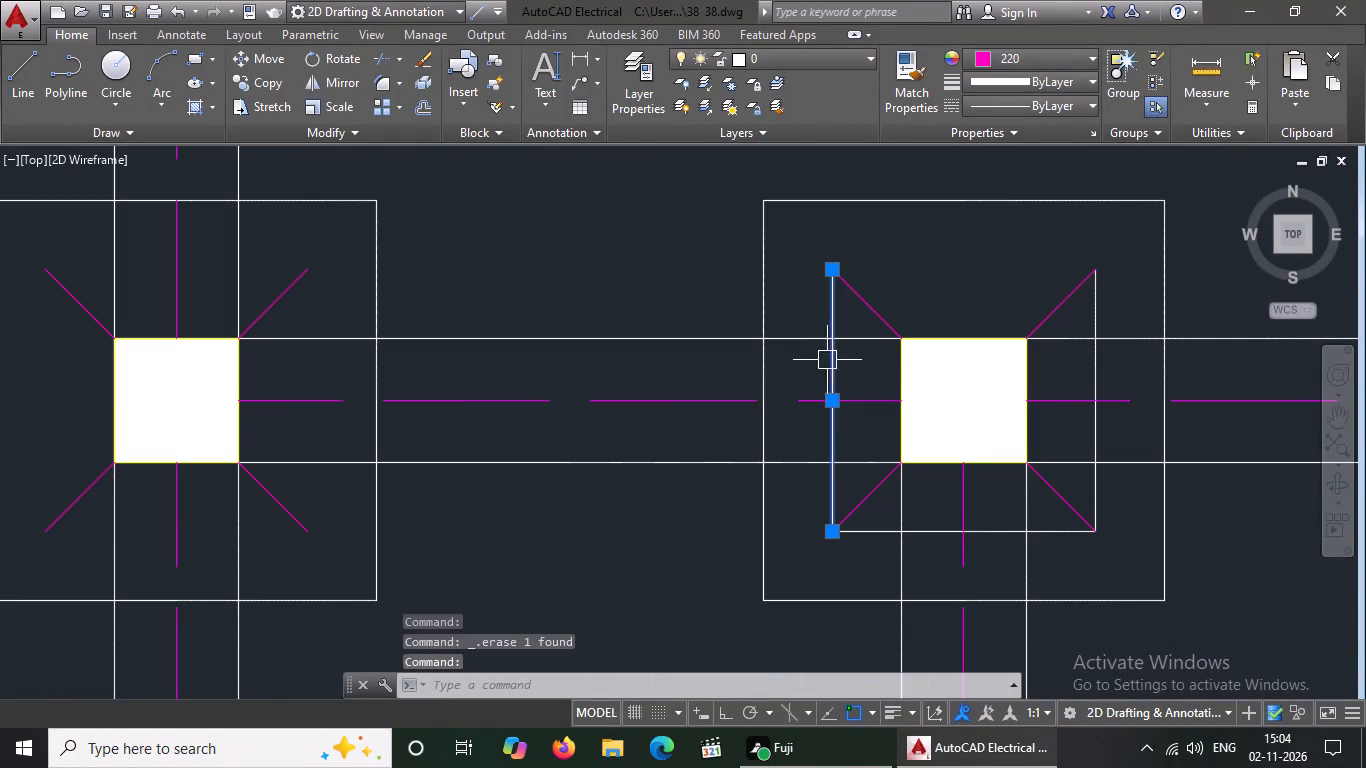
key(Delete)
click(989, 534)
scroll(984, 478, down, 6)
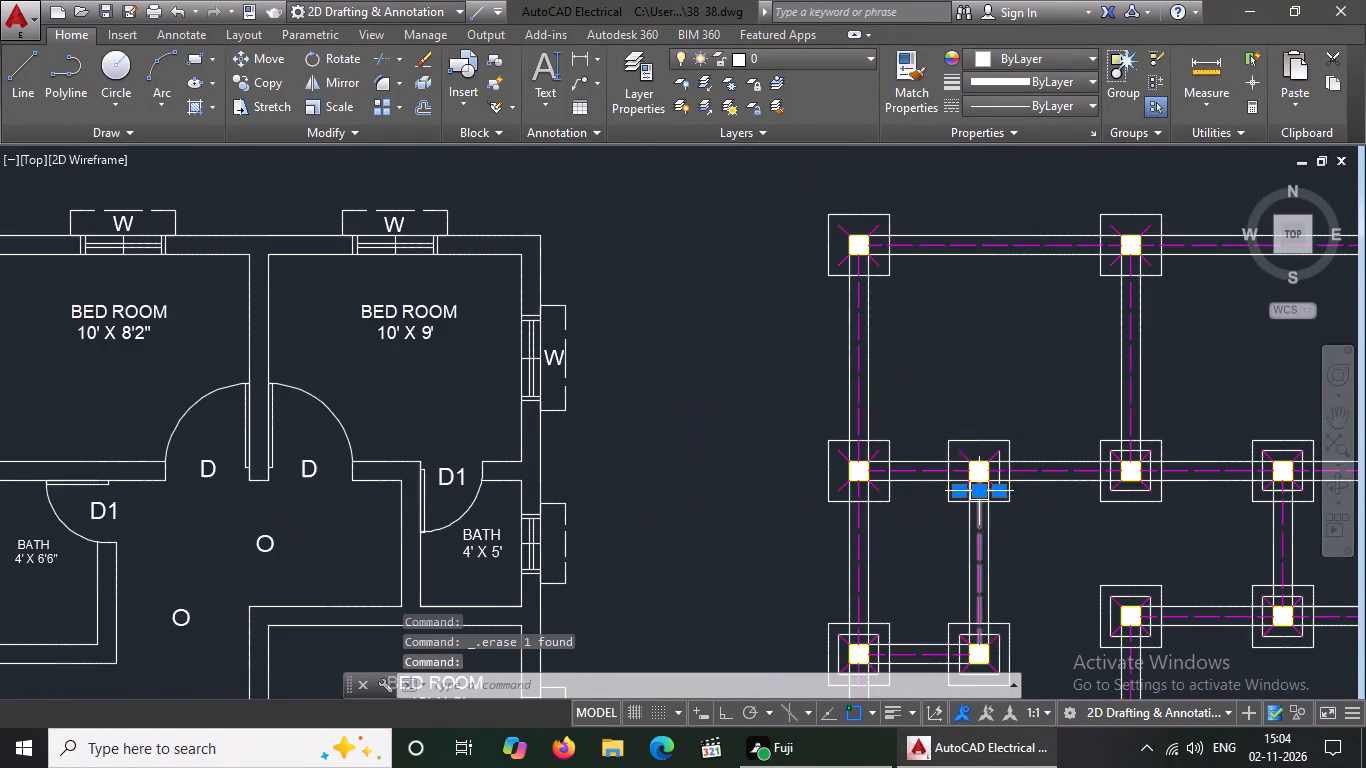
key(Delete)
scroll(995, 481, up, 3)
click(1003, 472)
key(Delete)
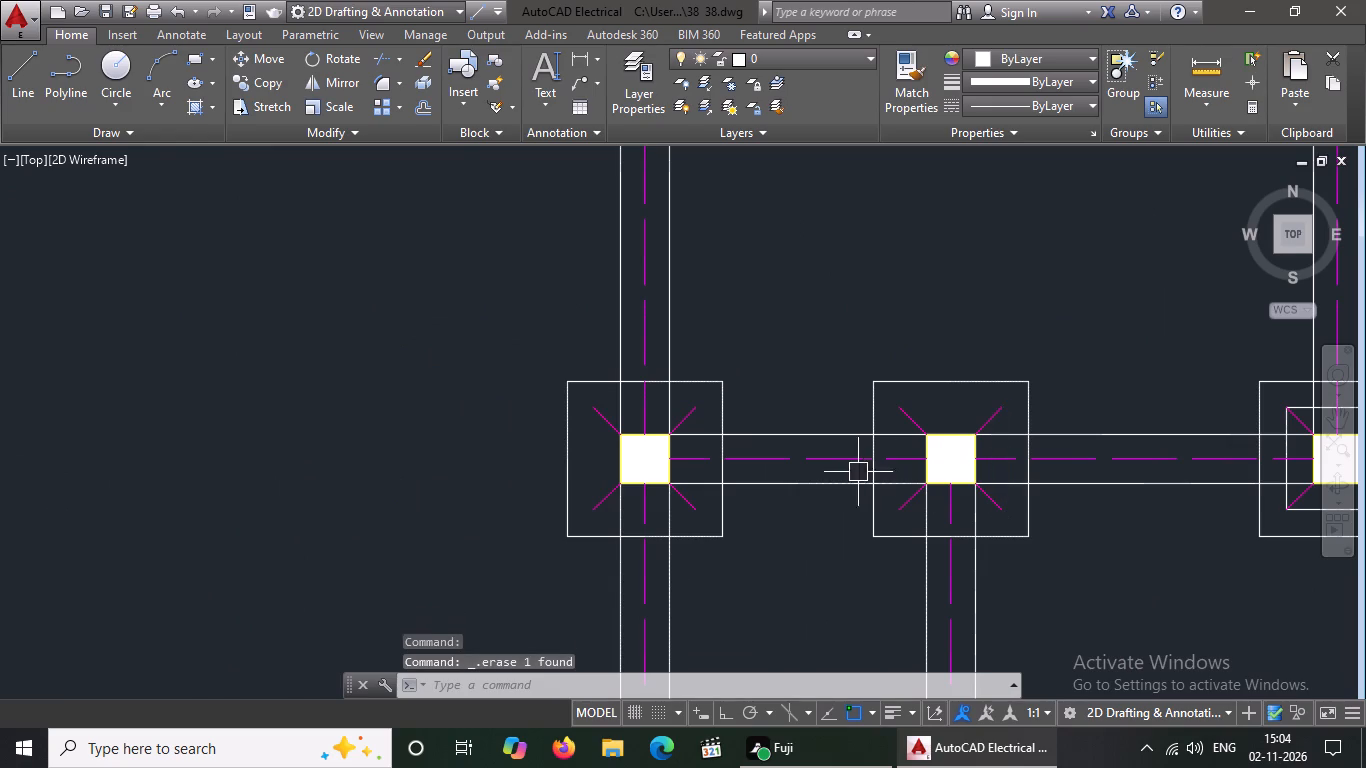
Erase the four inner square lines around the column of the middle footing in the second row.
scroll(811, 469, down, 3)
scroll(1067, 455, up, 3)
scroll(921, 437, up, 2)
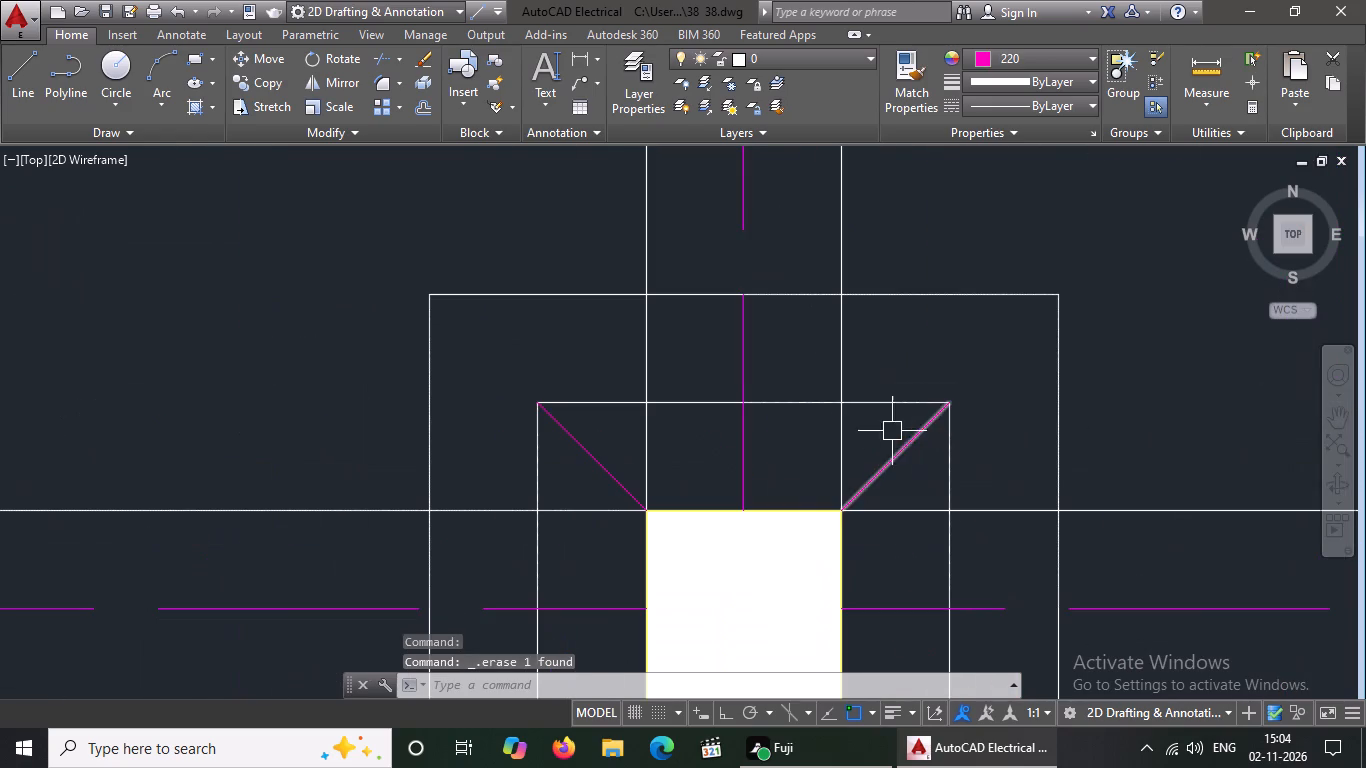
click(863, 410)
key(Delete)
scroll(928, 410, down, 5)
scroll(896, 428, up, 3)
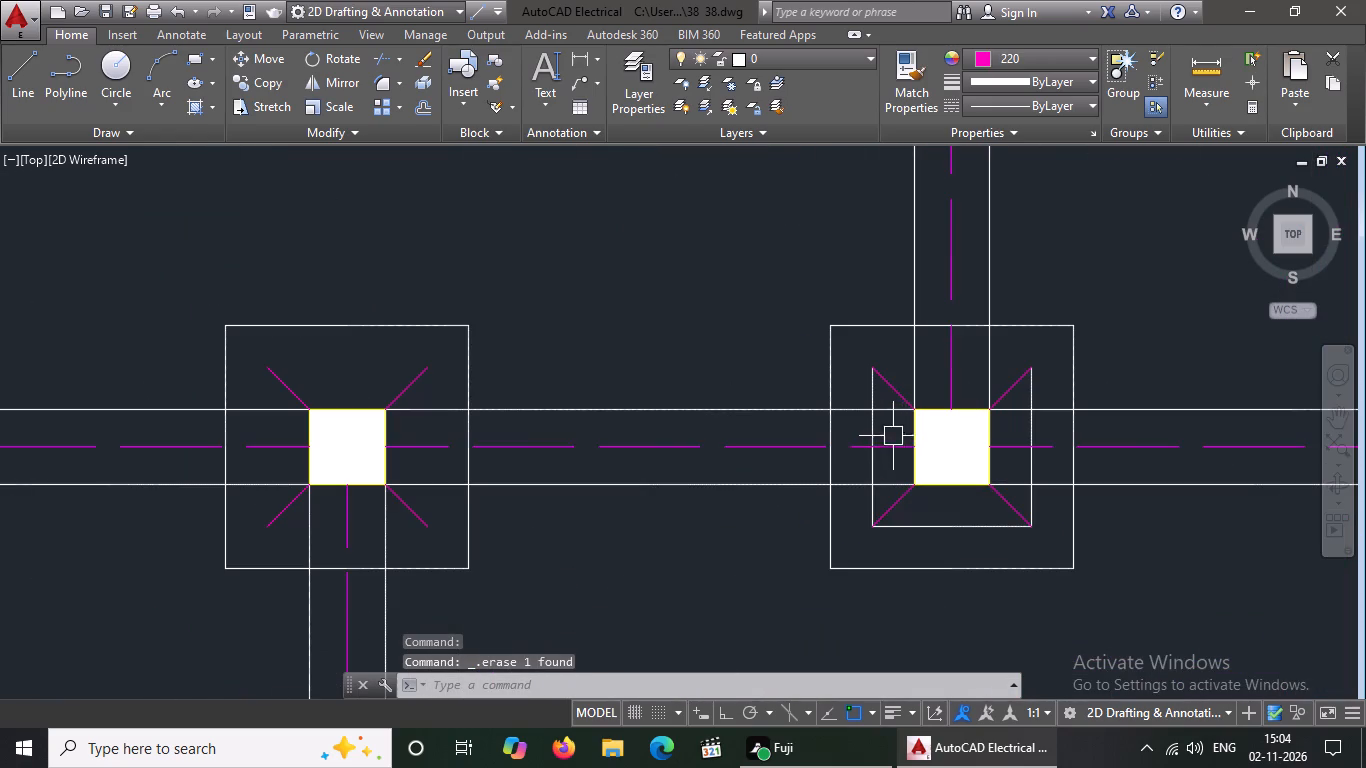
click(875, 474)
key(Delete)
click(945, 529)
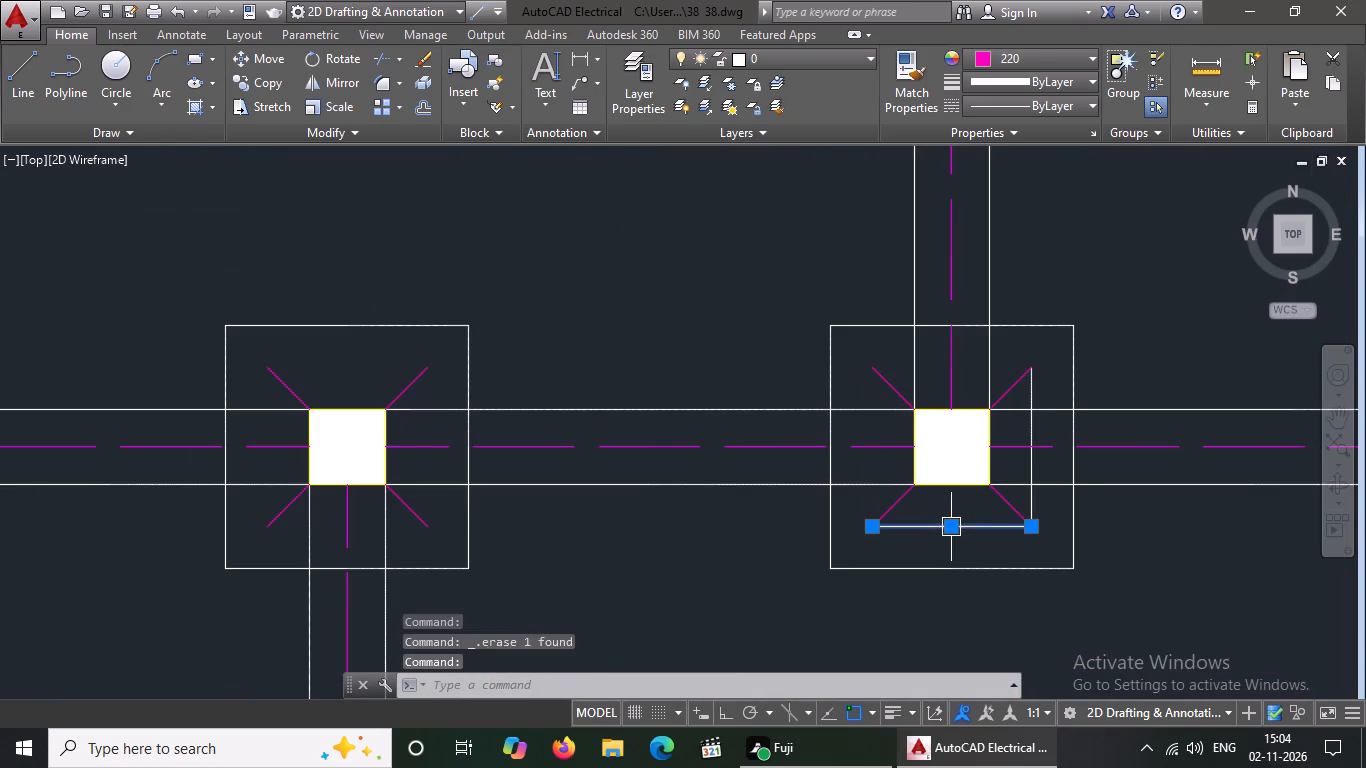
key(Delete)
click(1026, 470)
key(Delete)
Erase the inner square lines around the column of the second row's fourth footing from the west, including the short segment across the southern beam.
scroll(909, 474, down, 5)
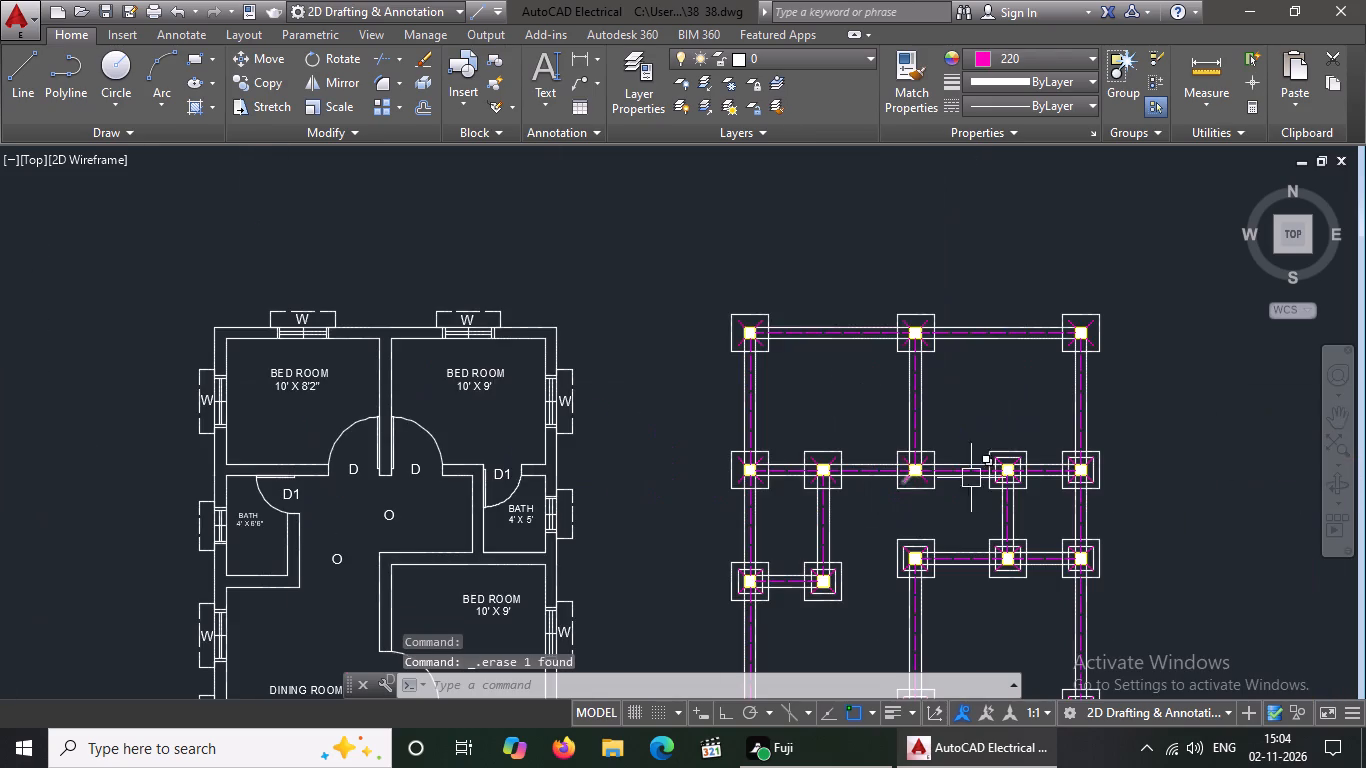
scroll(1009, 479, up, 6)
click(990, 384)
key(Delete)
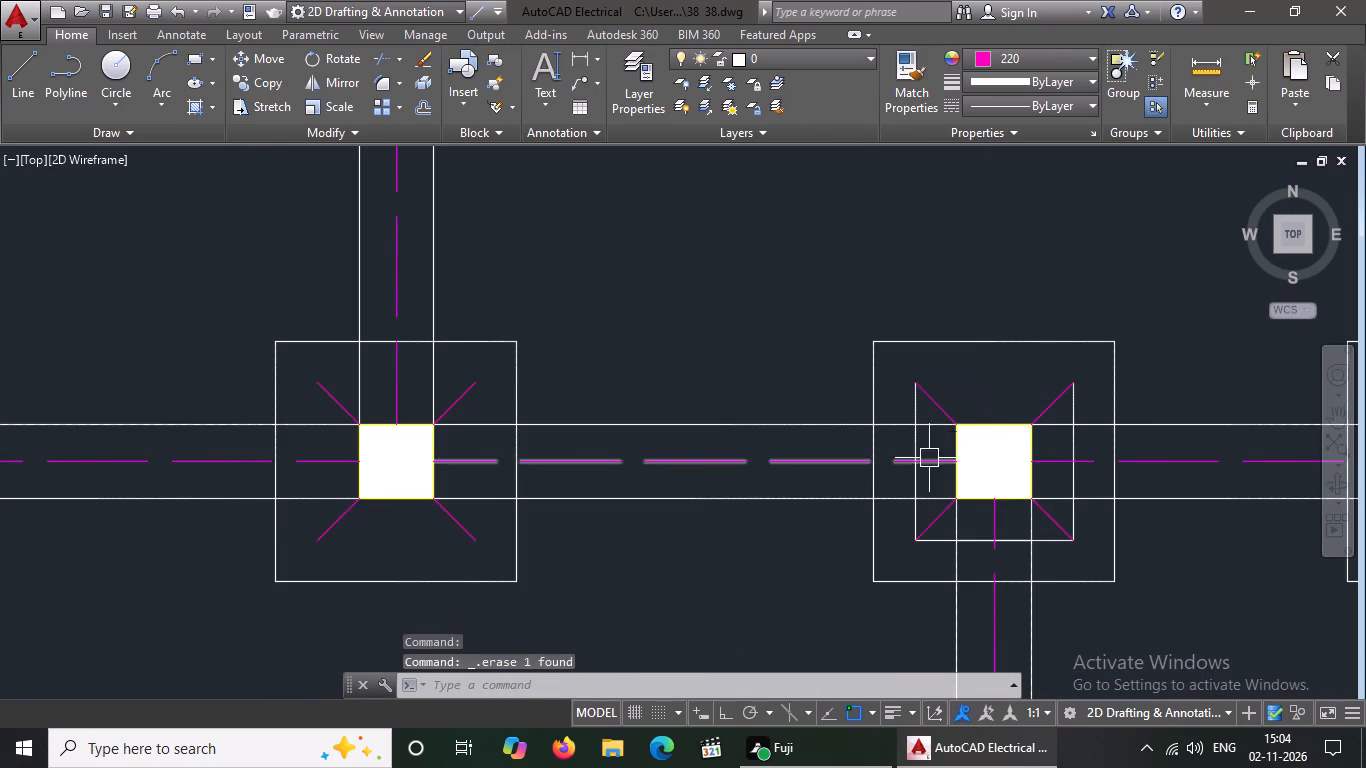
click(925, 439)
key(Delete)
click(894, 451)
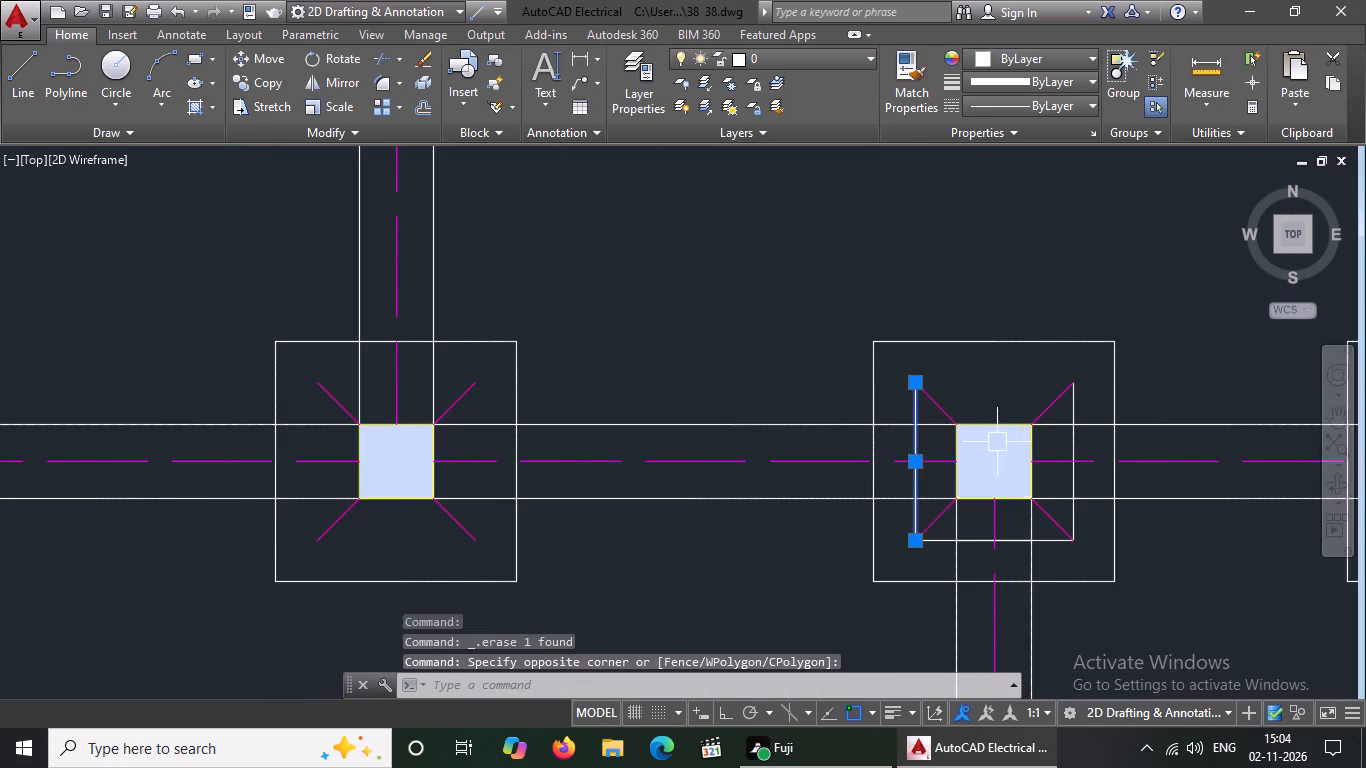
key(Delete)
click(1074, 437)
key(Delete)
click(1022, 538)
key(Delete)
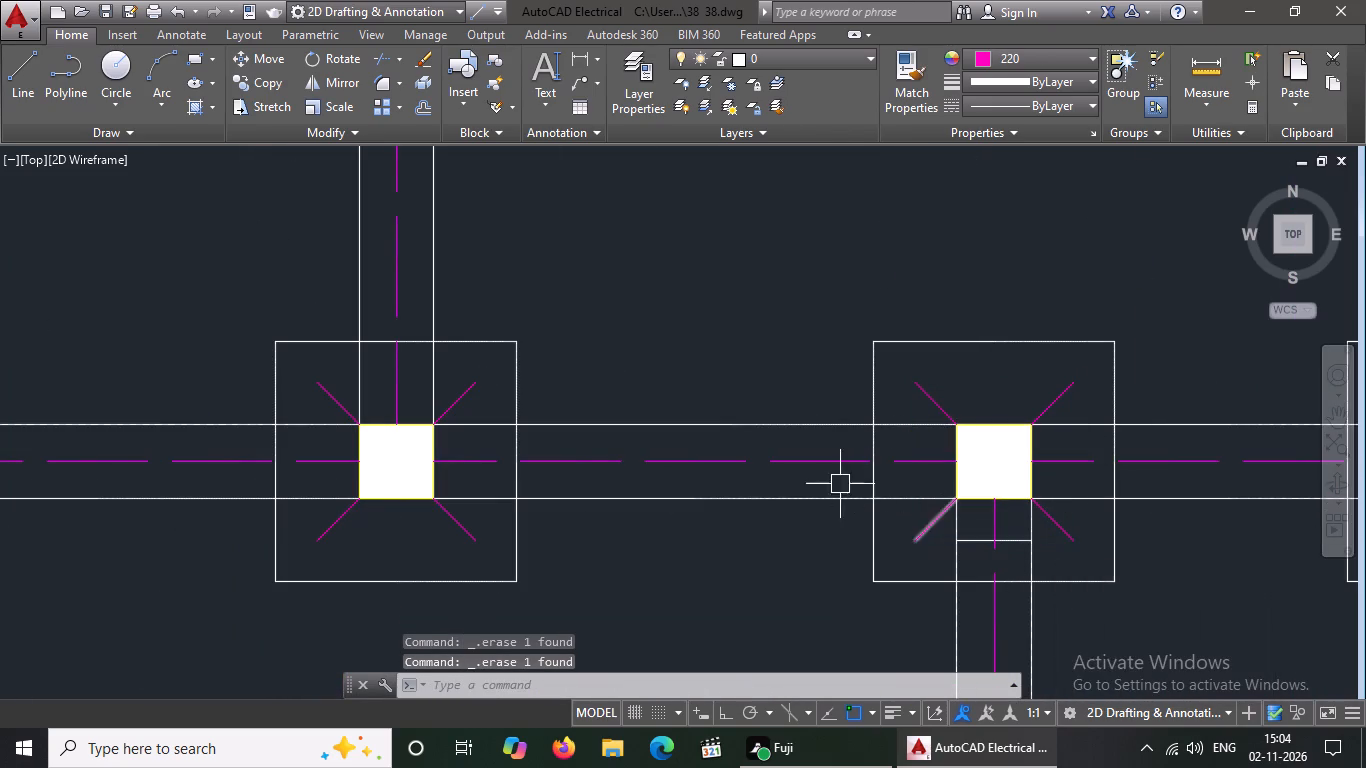
scroll(820, 452, down, 4)
scroll(865, 474, up, 3)
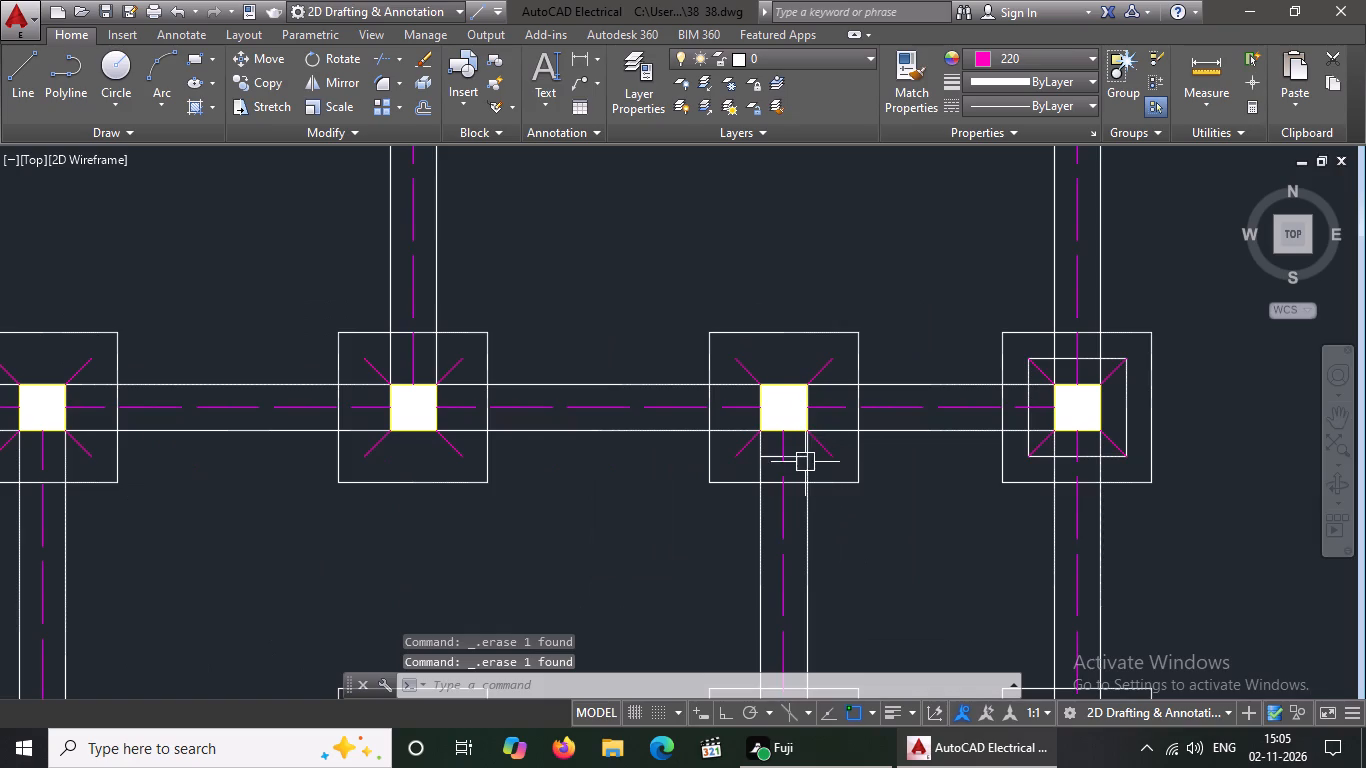
scroll(802, 461, up, 3)
click(777, 445)
key(Delete)
scroll(791, 448, down, 4)
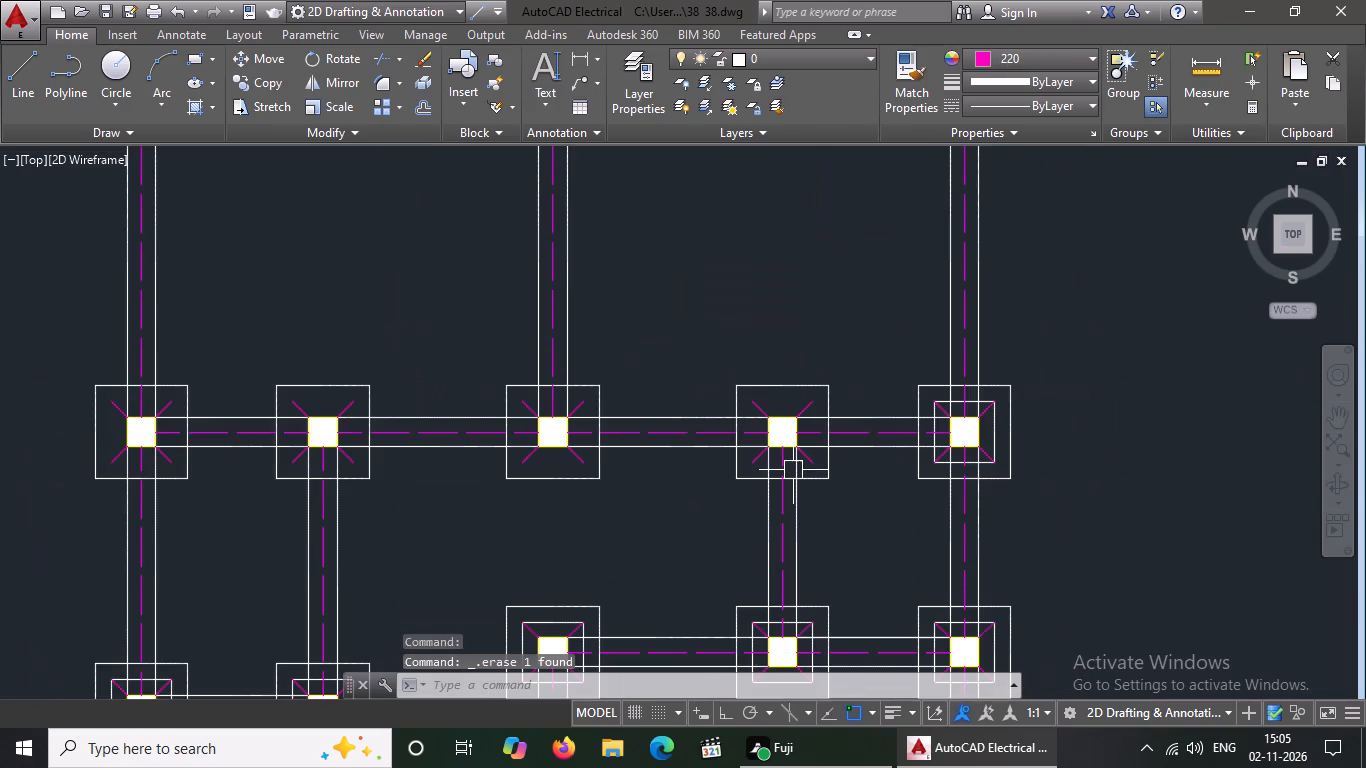
Erase the four inner square lines around the column of the easternmost footing in the second row.
scroll(793, 470, down, 3)
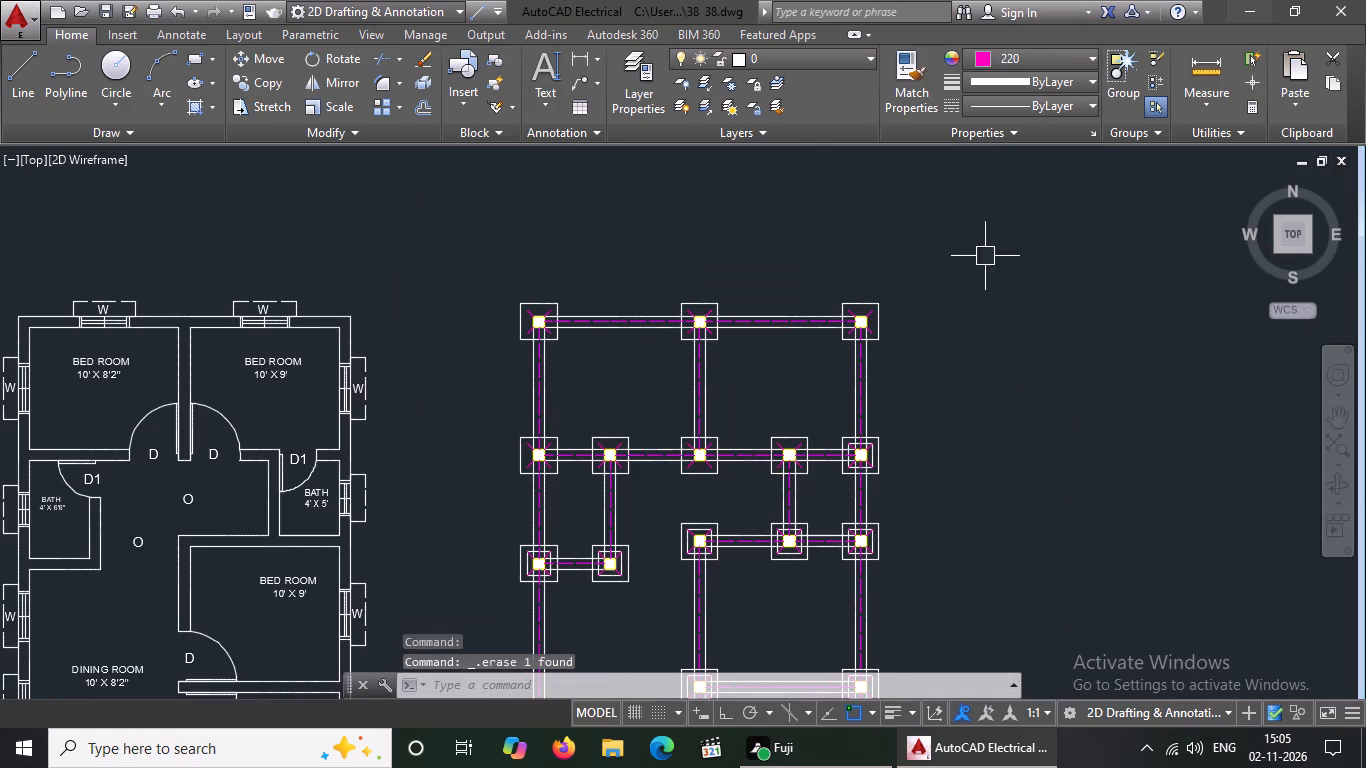
scroll(845, 458, up, 6)
click(883, 487)
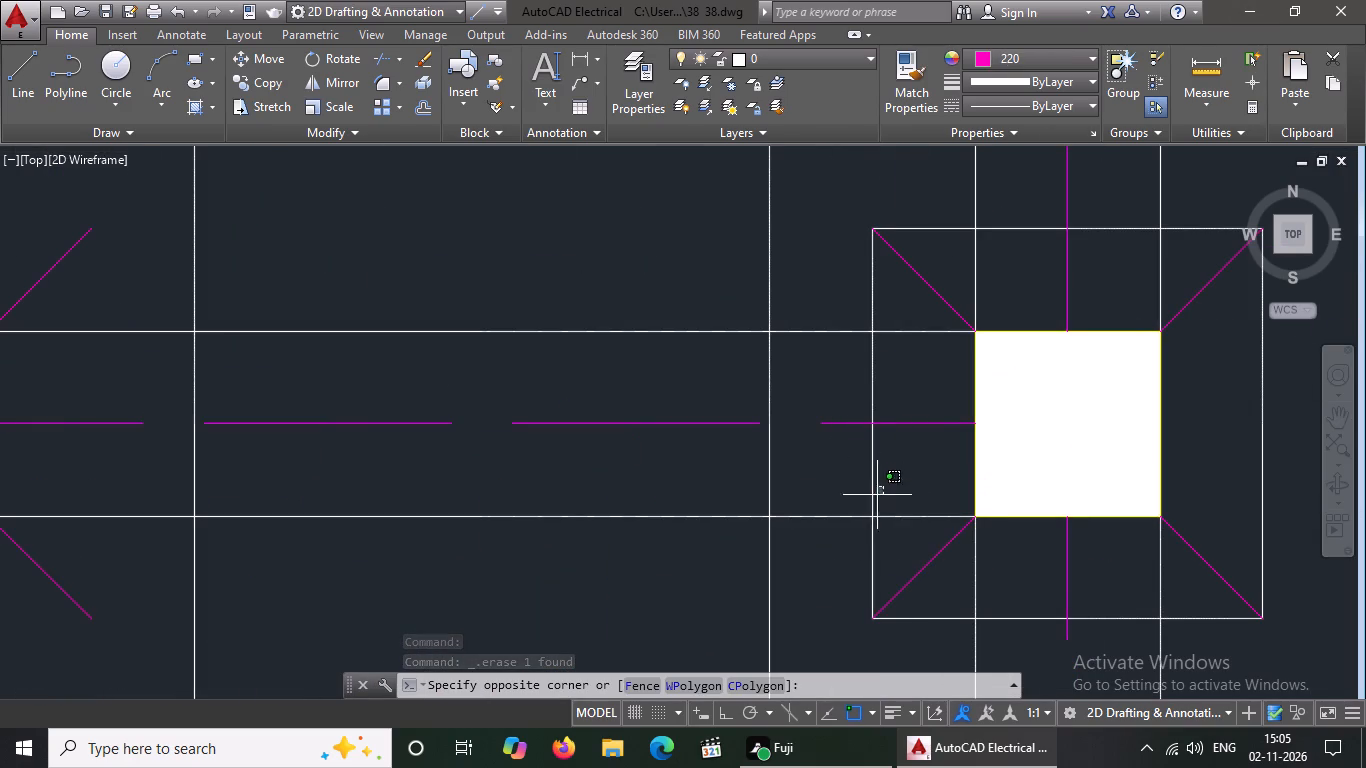
click(841, 470)
key(Delete)
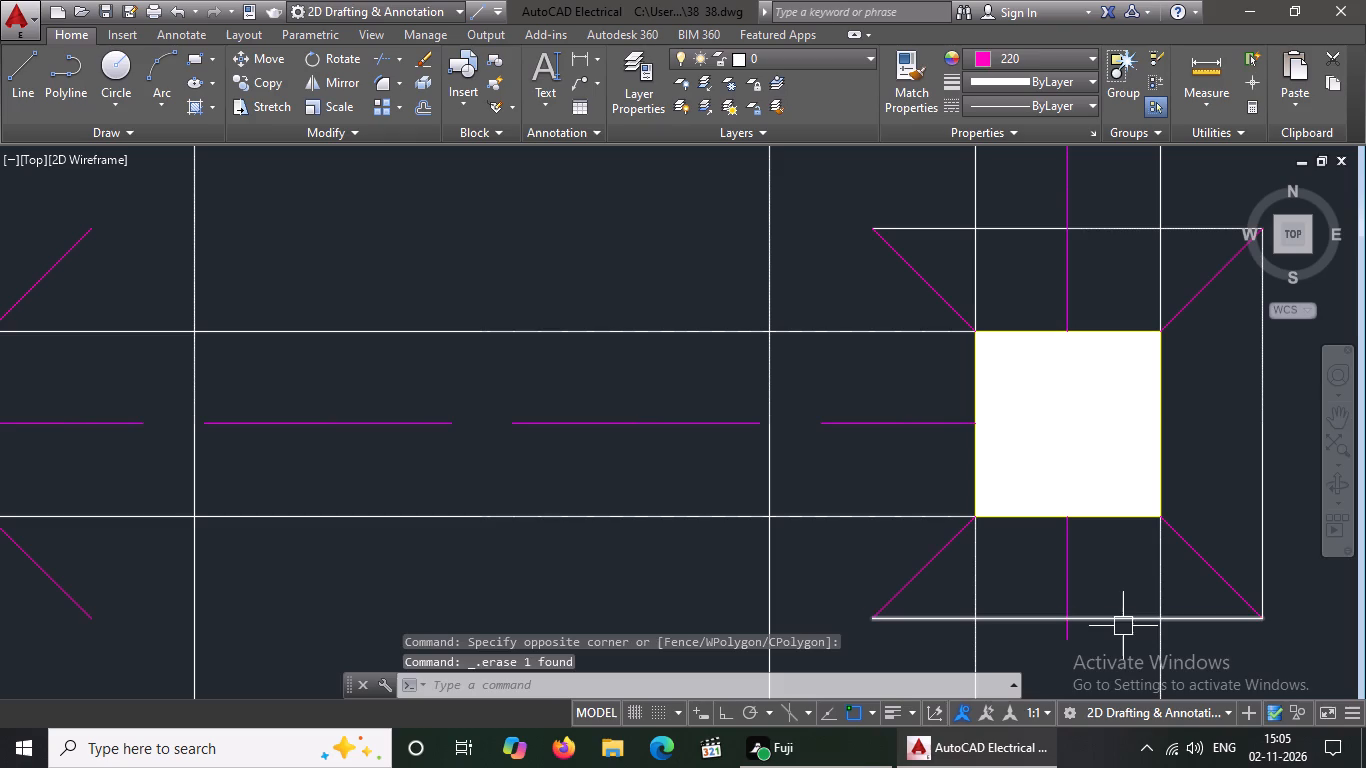
click(1123, 625)
key(Delete)
click(1259, 501)
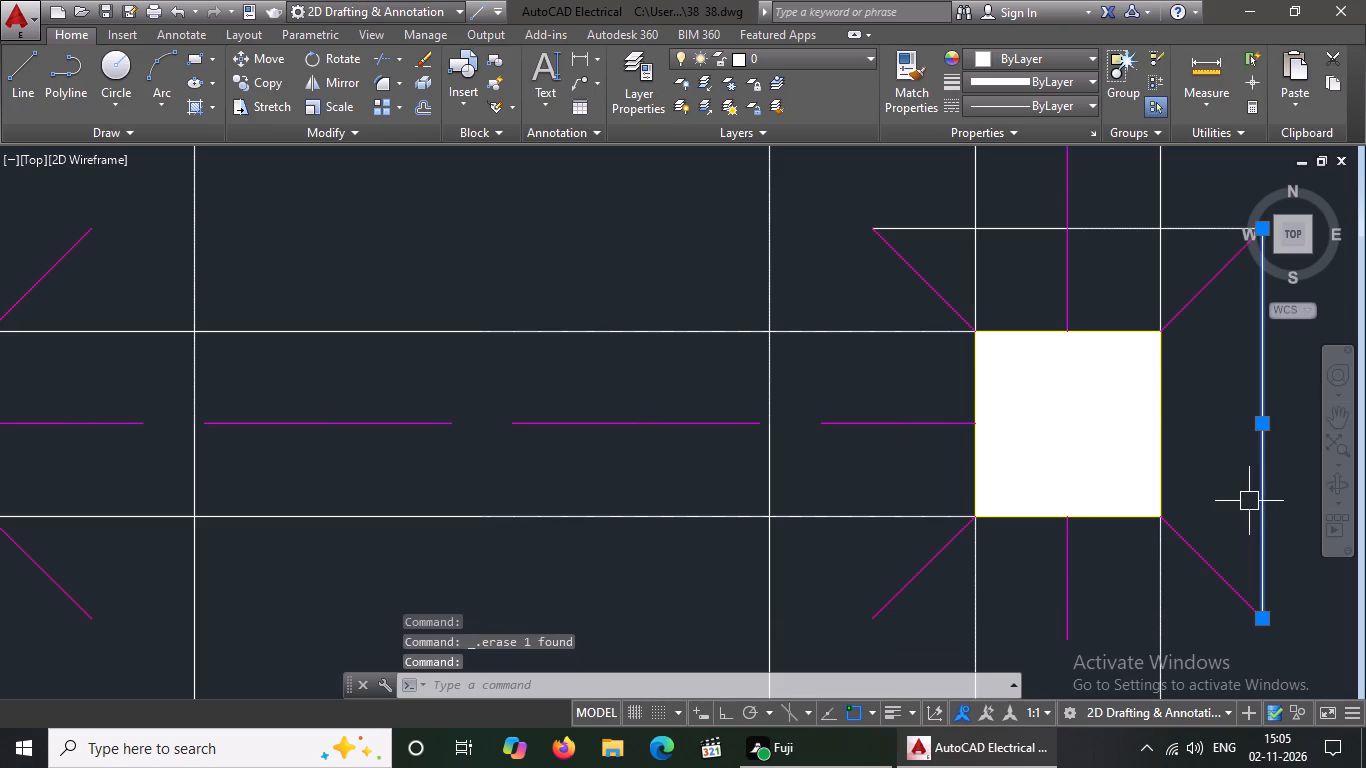
key(Delete)
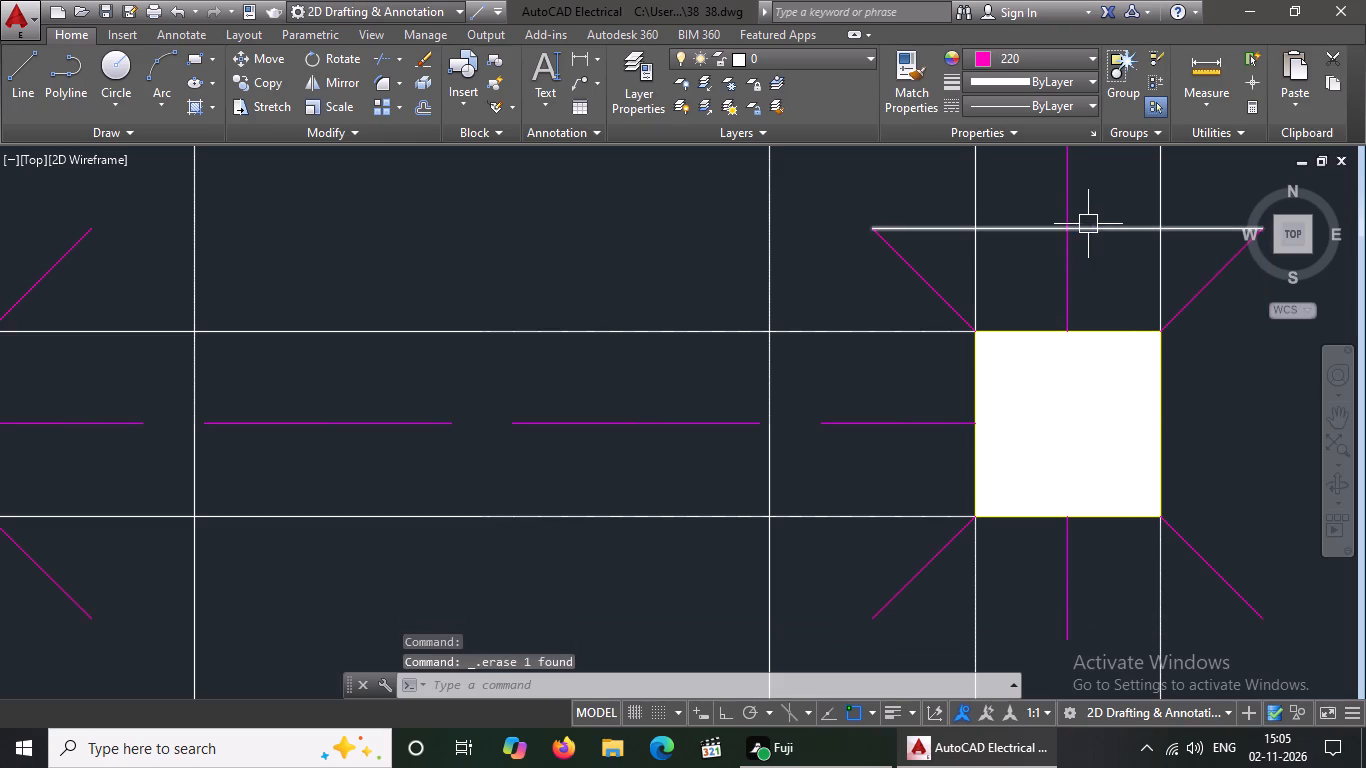
click(1089, 224)
key(Delete)
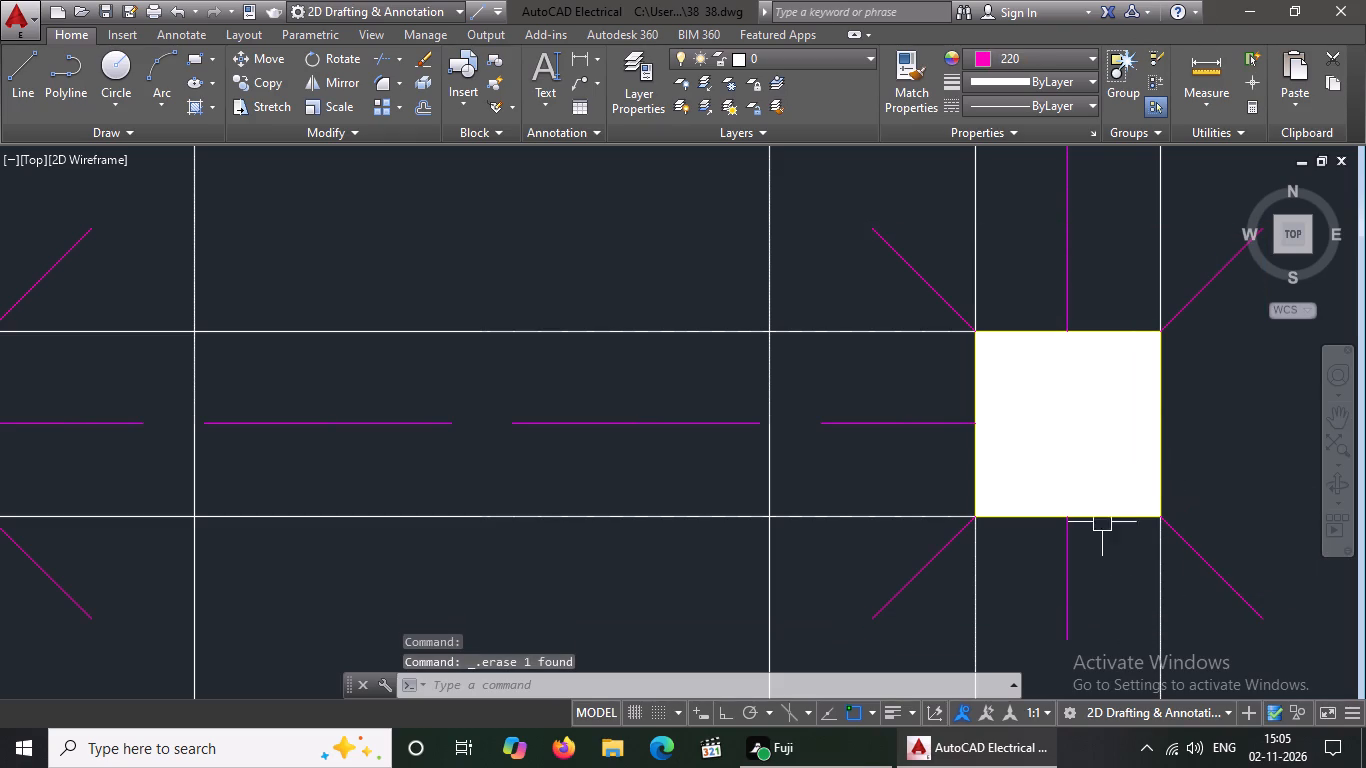
Erase the four inner square lines around the column of the easternmost footing in the third row from the north.
scroll(1076, 524, down, 5)
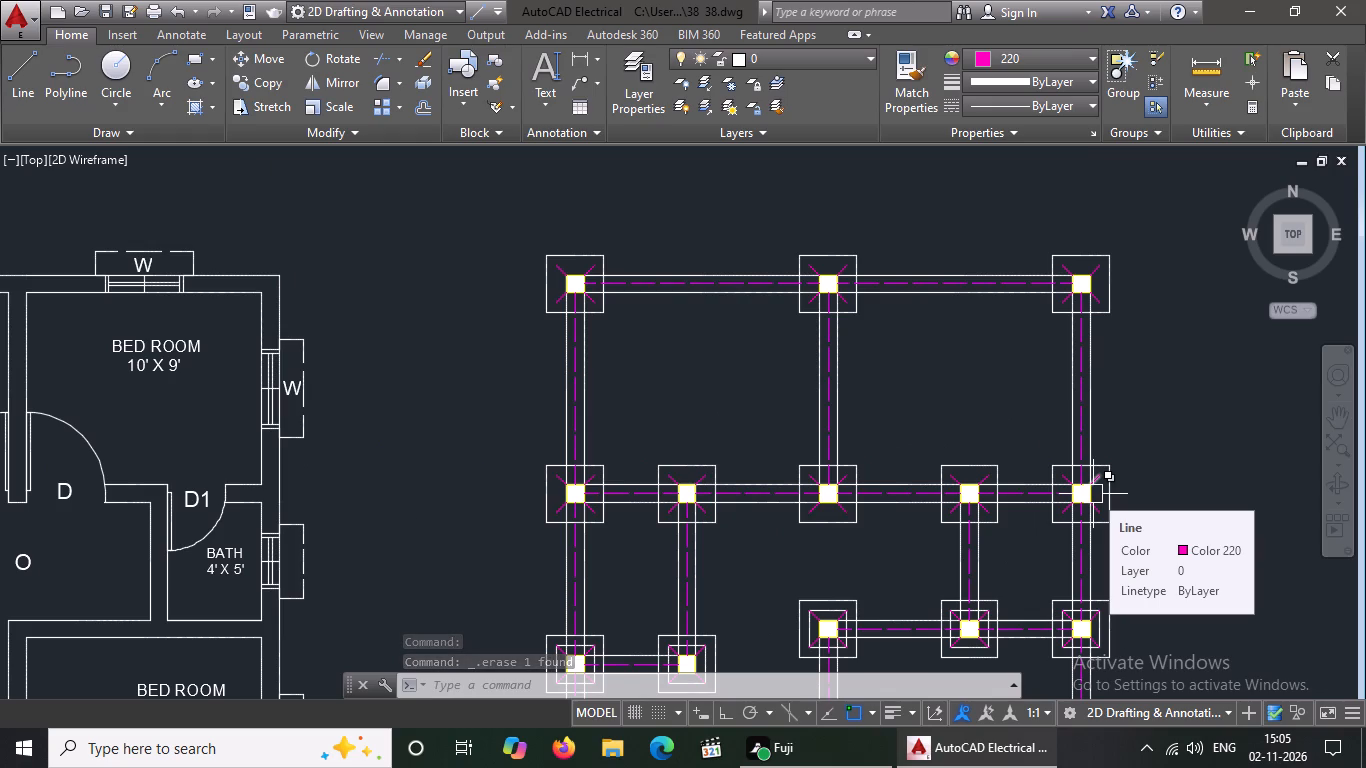
scroll(1070, 431, down, 3)
scroll(1076, 469, up, 6)
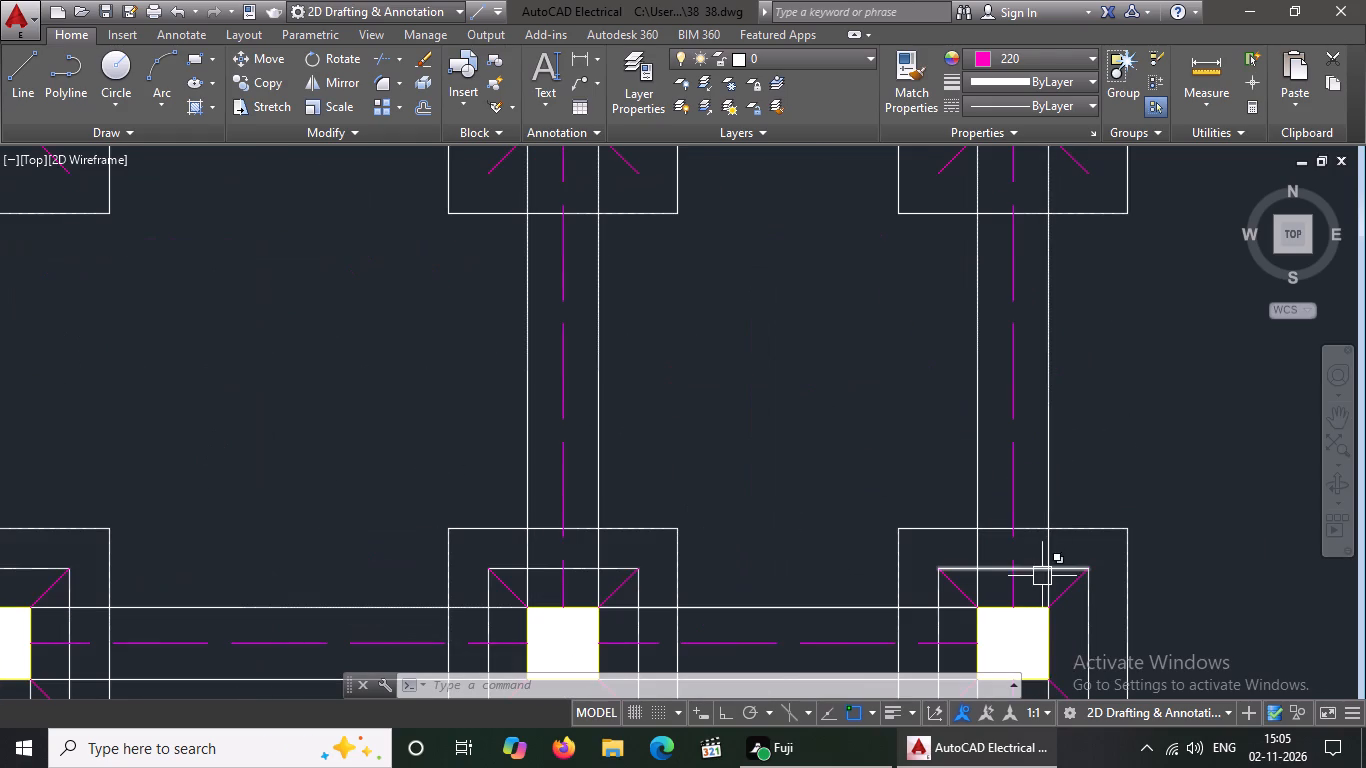
click(1039, 574)
key(Delete)
scroll(1055, 529, down, 3)
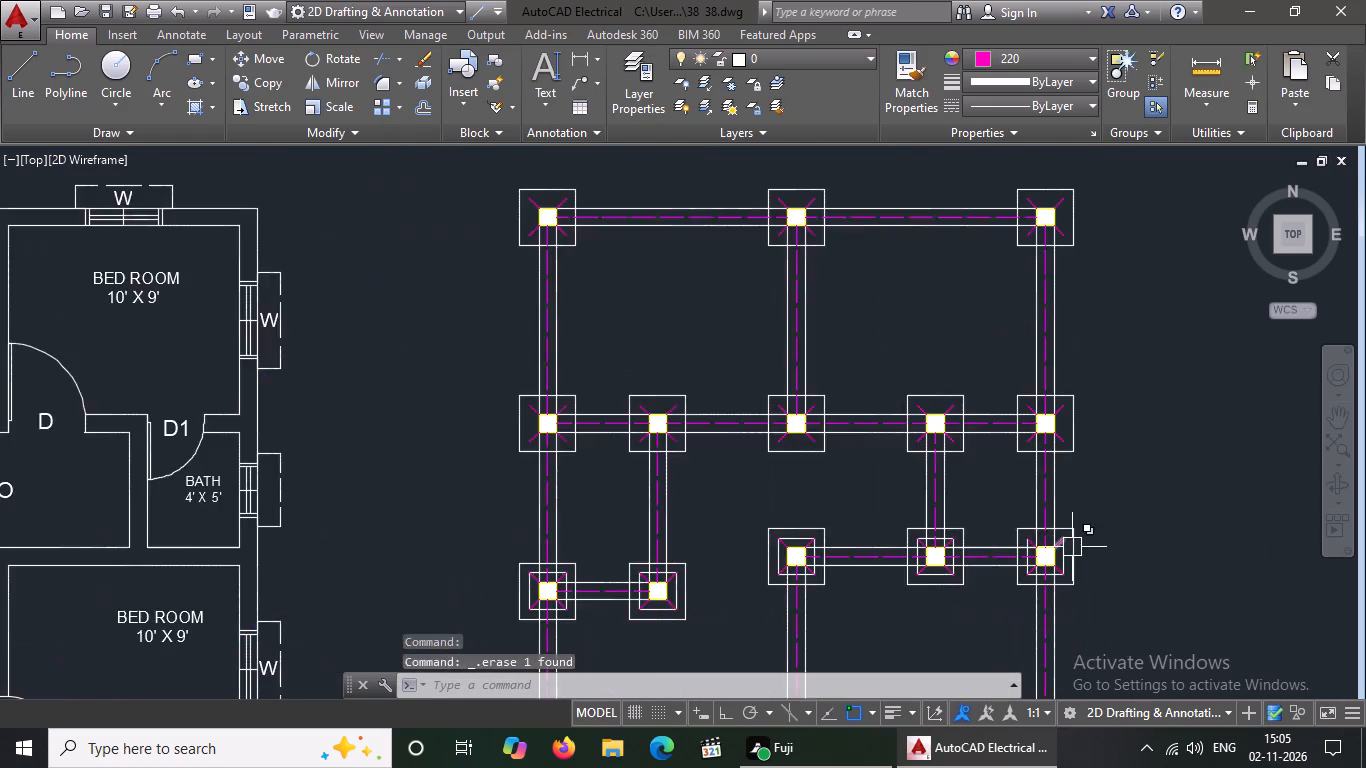
scroll(1072, 547, up, 3)
click(1028, 568)
key(Delete)
click(880, 568)
key(Delete)
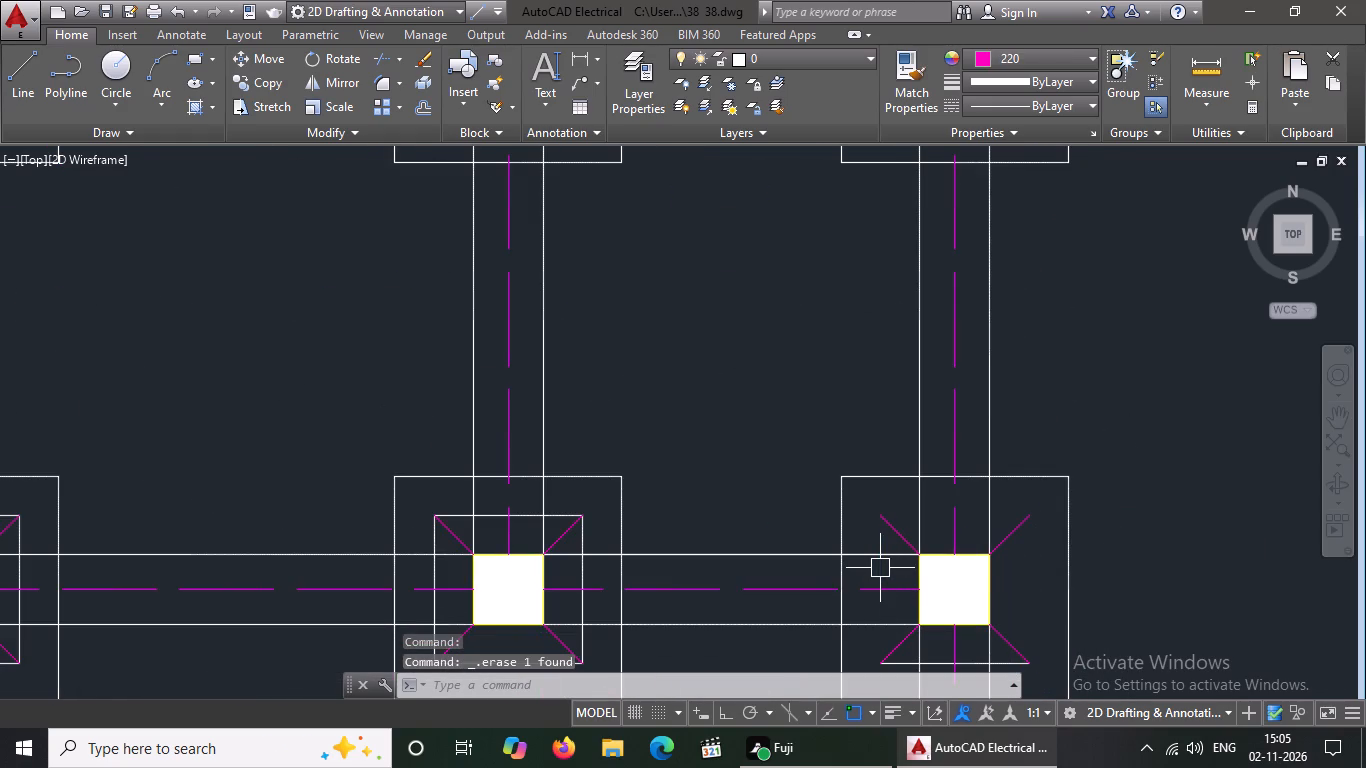
scroll(994, 504, down, 3)
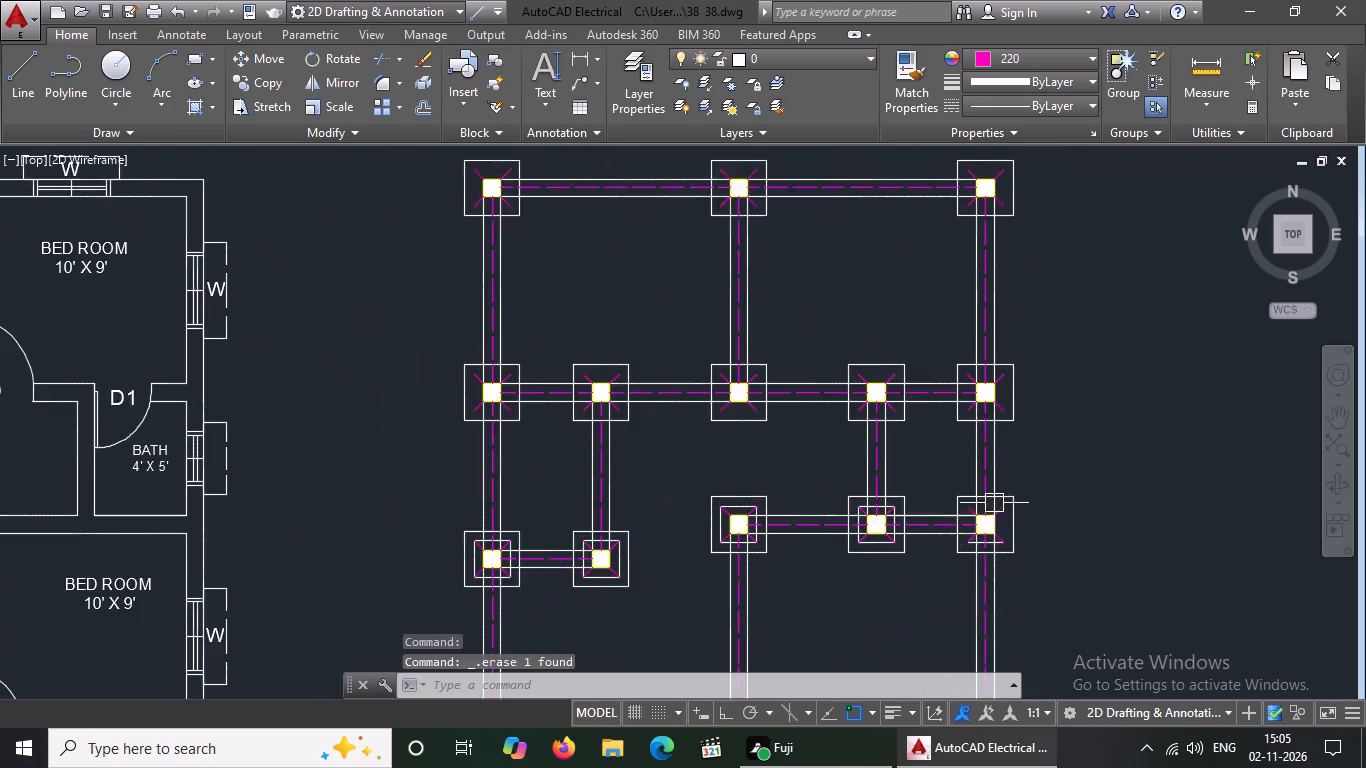
scroll(979, 604, up, 3)
click(1013, 364)
key(Delete)
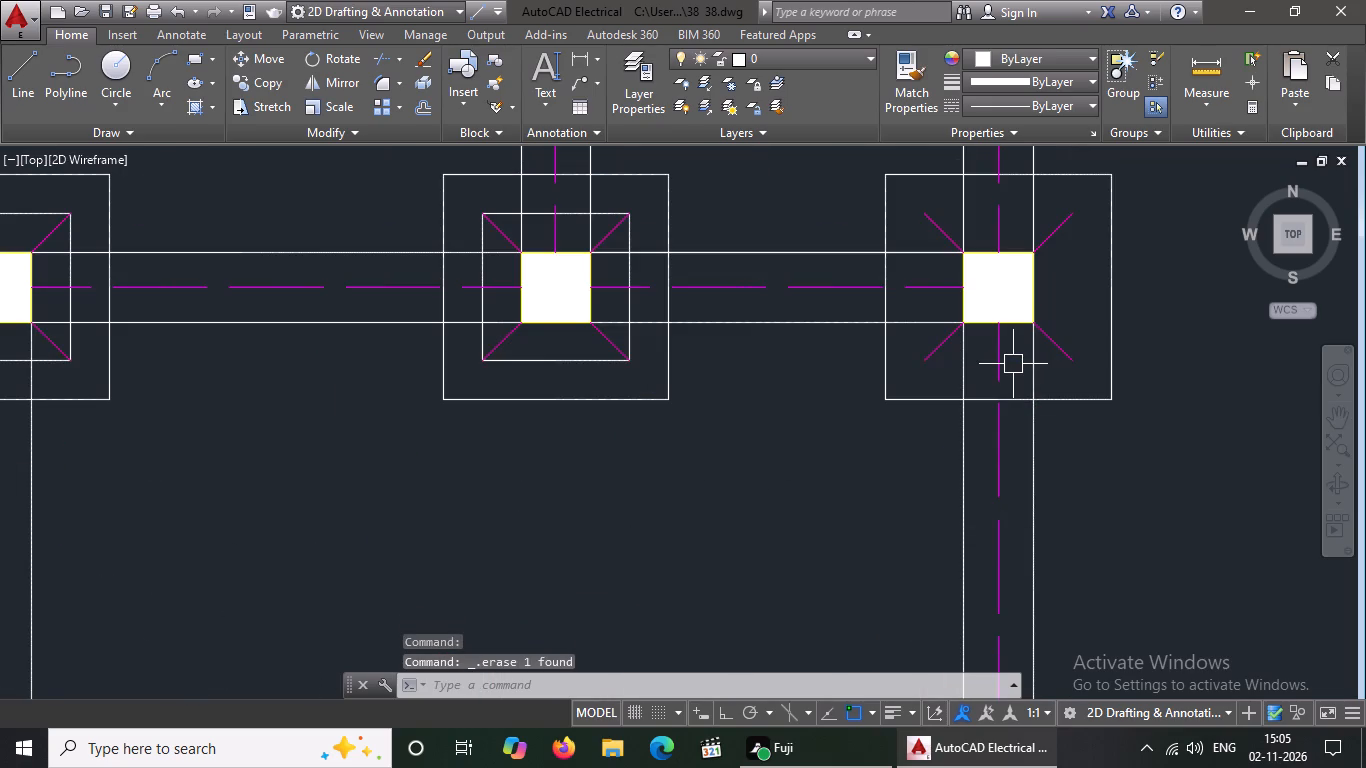
scroll(997, 372, down, 3)
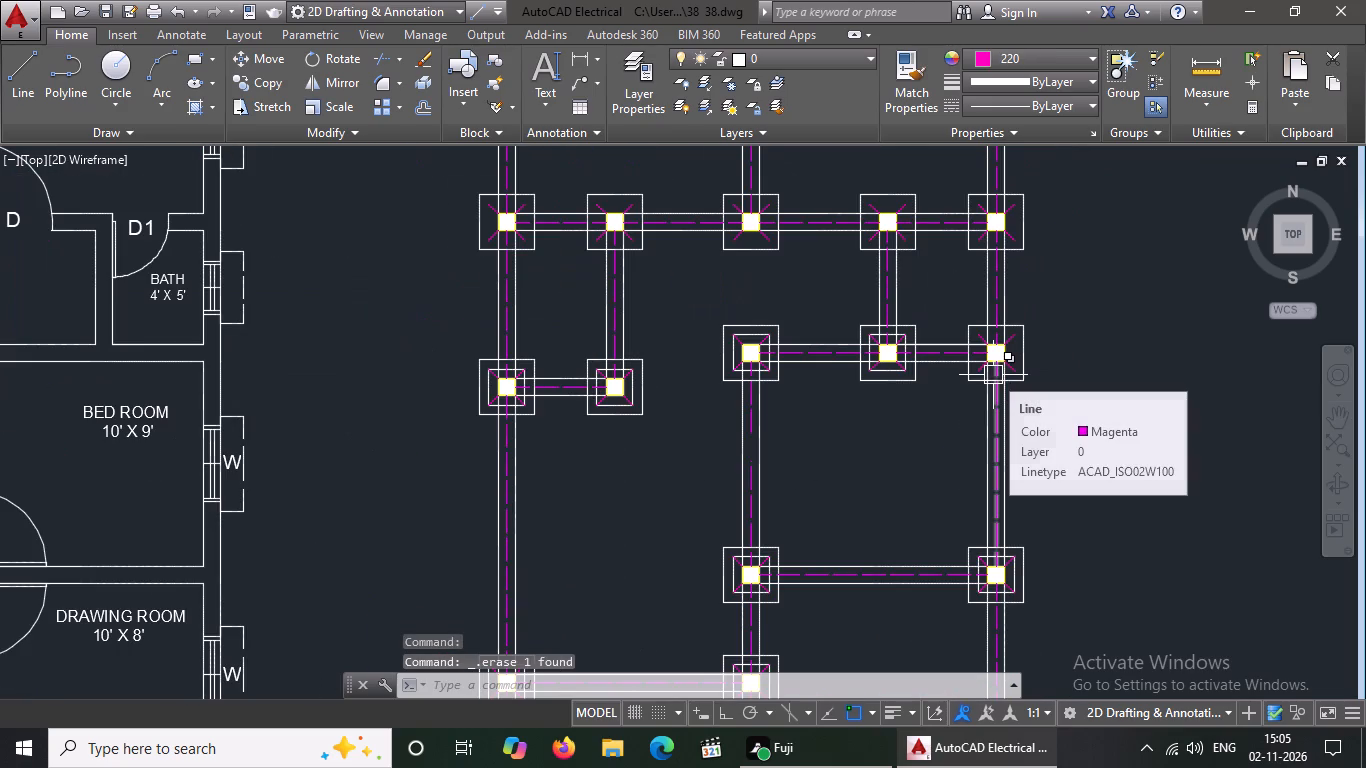
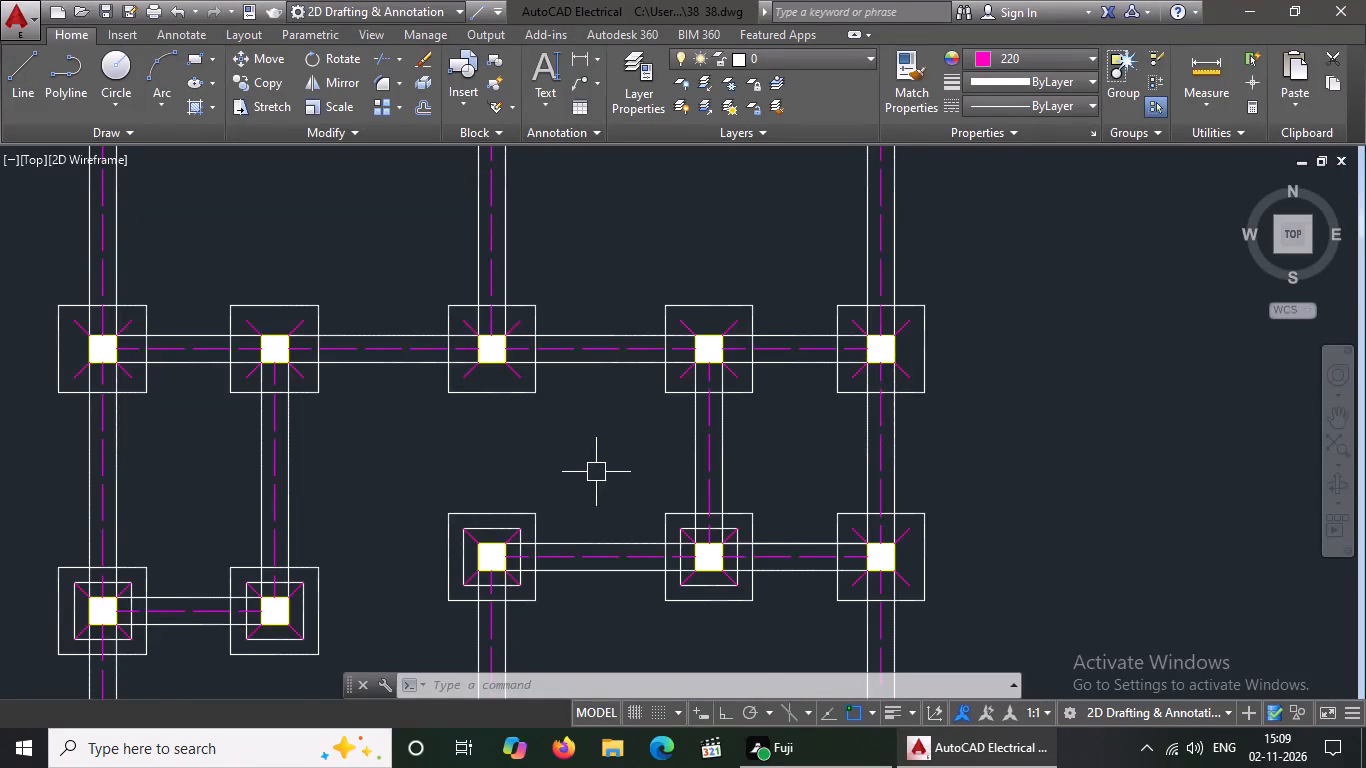
Erase the four lines of the inner square around the middle-axis column just below the five-footing row of the foundation plan.
scroll(599, 472, down, 3)
scroll(514, 340, up, 3)
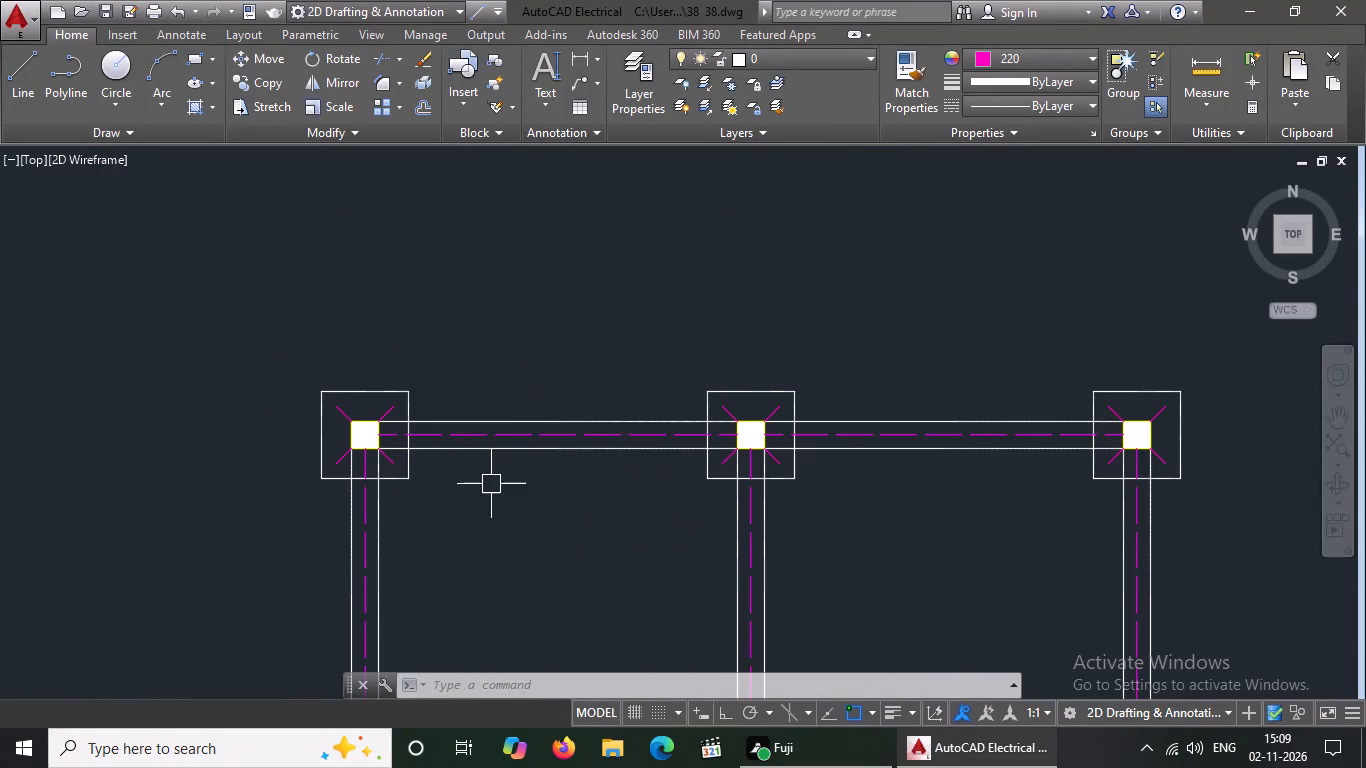
scroll(687, 390, down, 3)
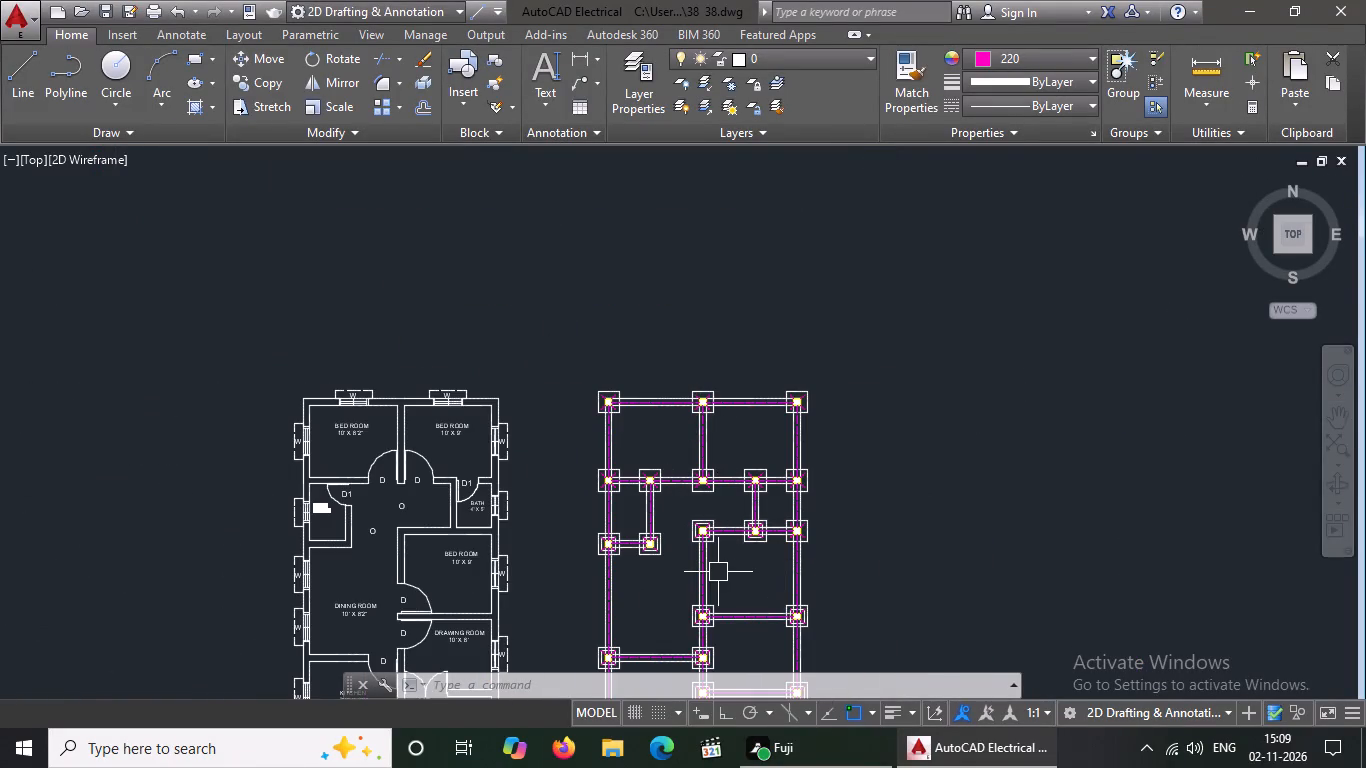
scroll(715, 571, up, 3)
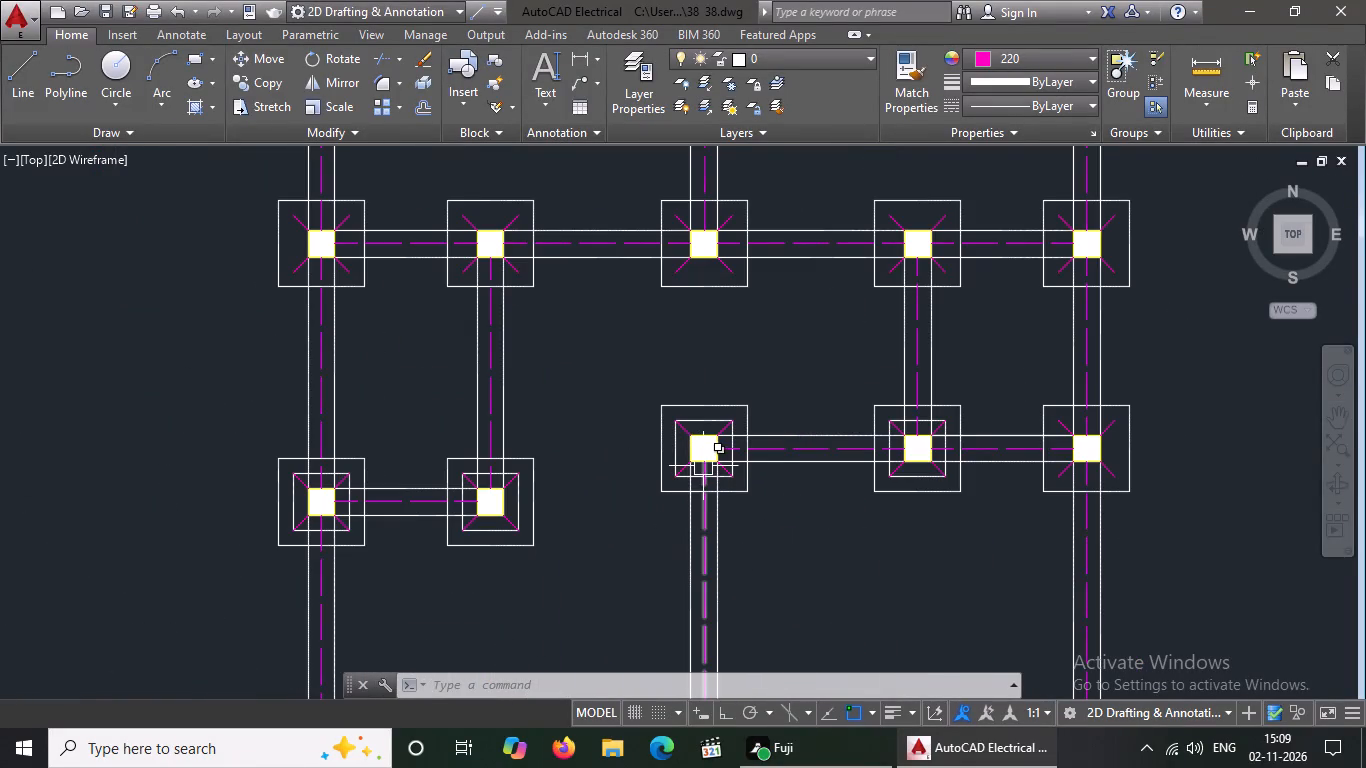
scroll(705, 456, up, 1)
click(693, 405)
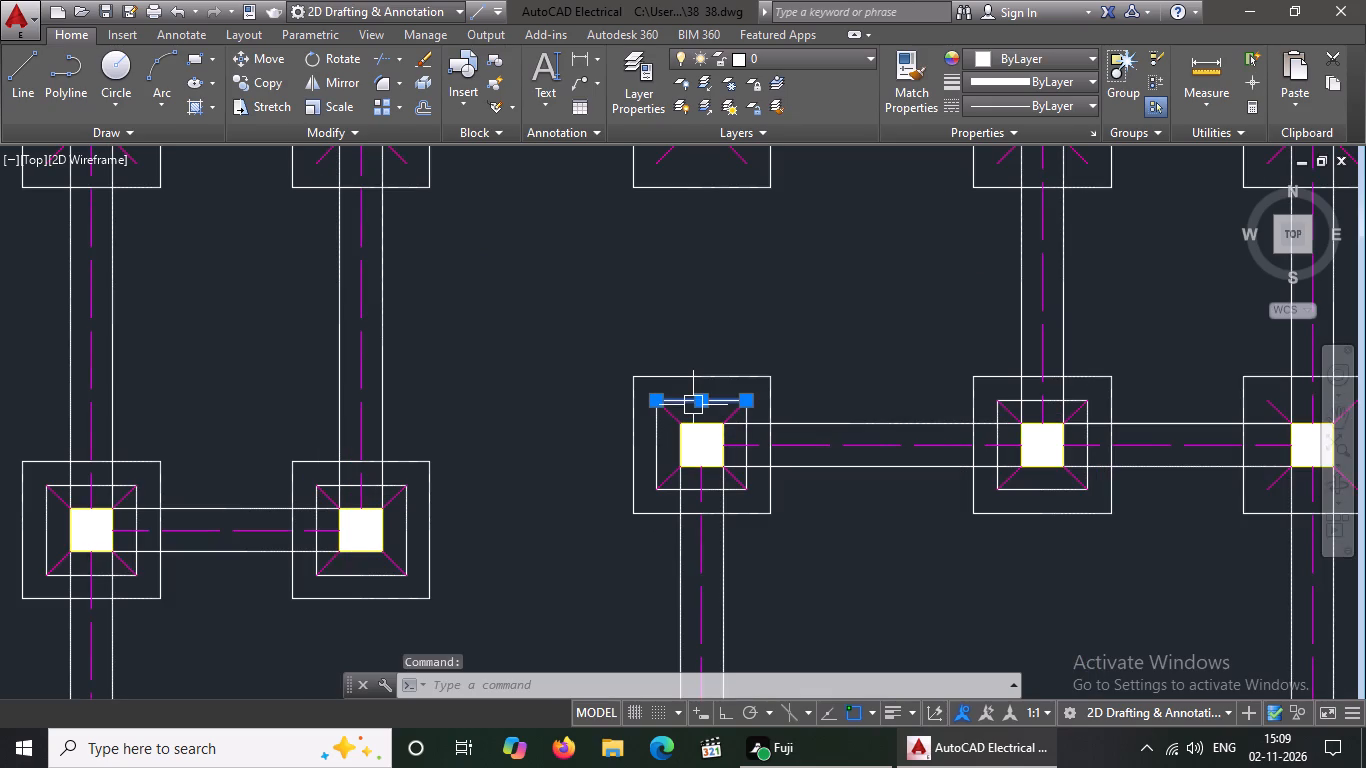
key(Delete)
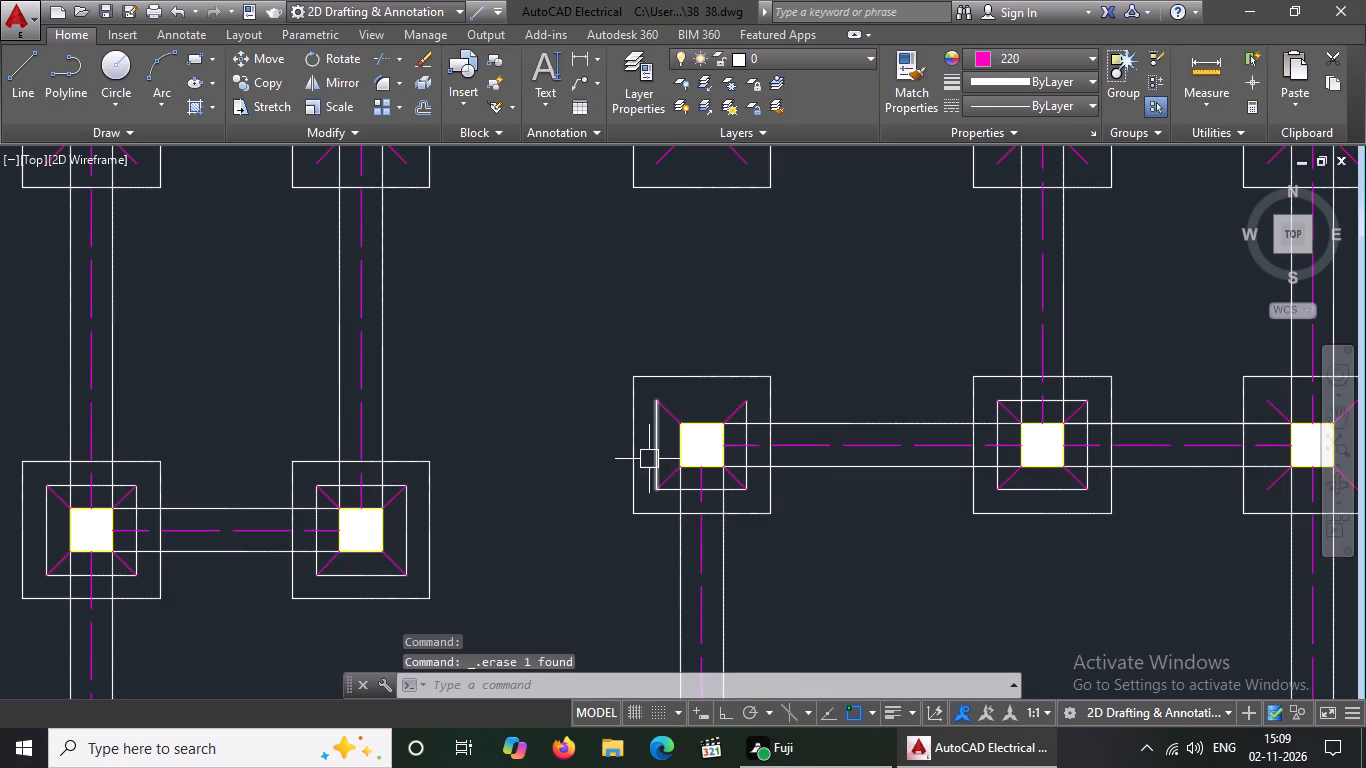
click(649, 458)
key(Delete)
scroll(698, 488, up, 3)
click(734, 498)
key(Delete)
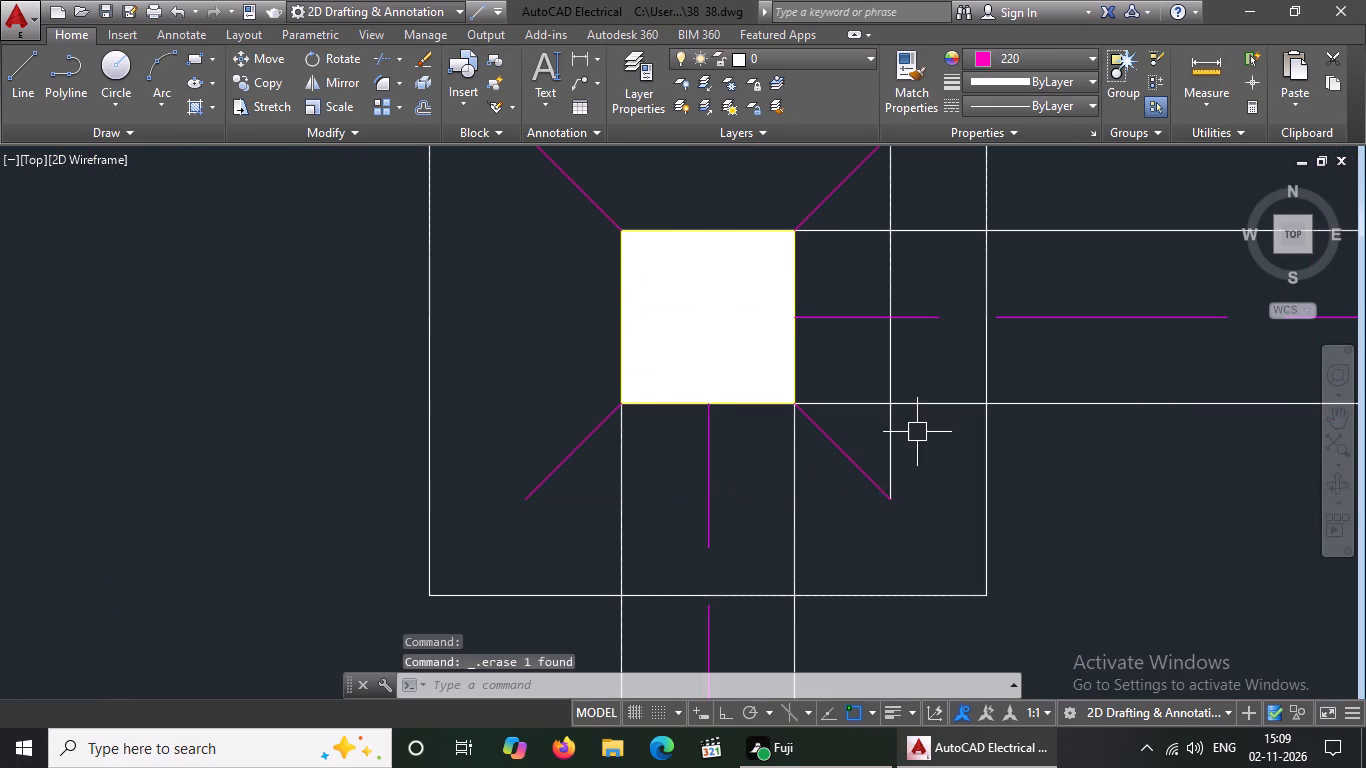
click(889, 448)
key(Delete)
Erase the four inner-square lines of the adjacent footing to the east, midway along the same beam.
scroll(868, 489, down, 5)
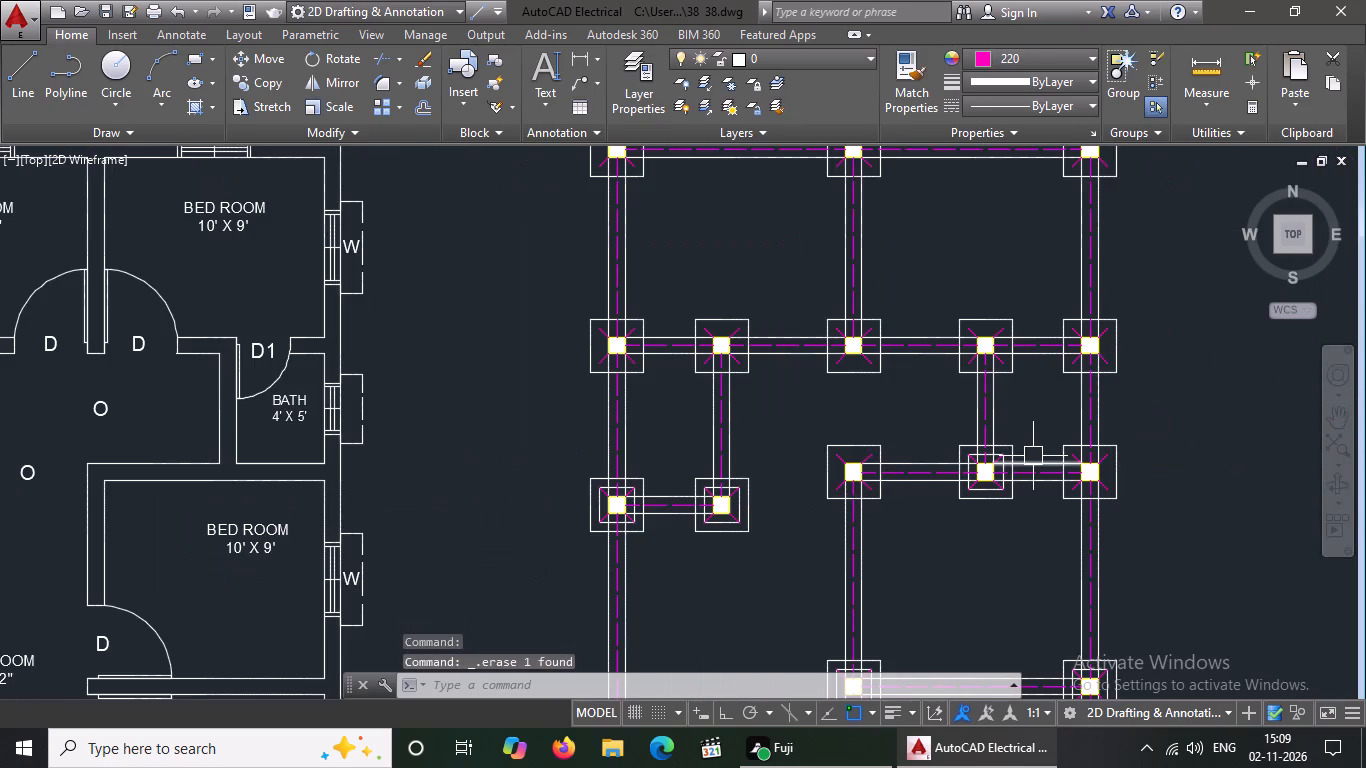
scroll(1033, 455, up, 4)
click(747, 459)
key(Delete)
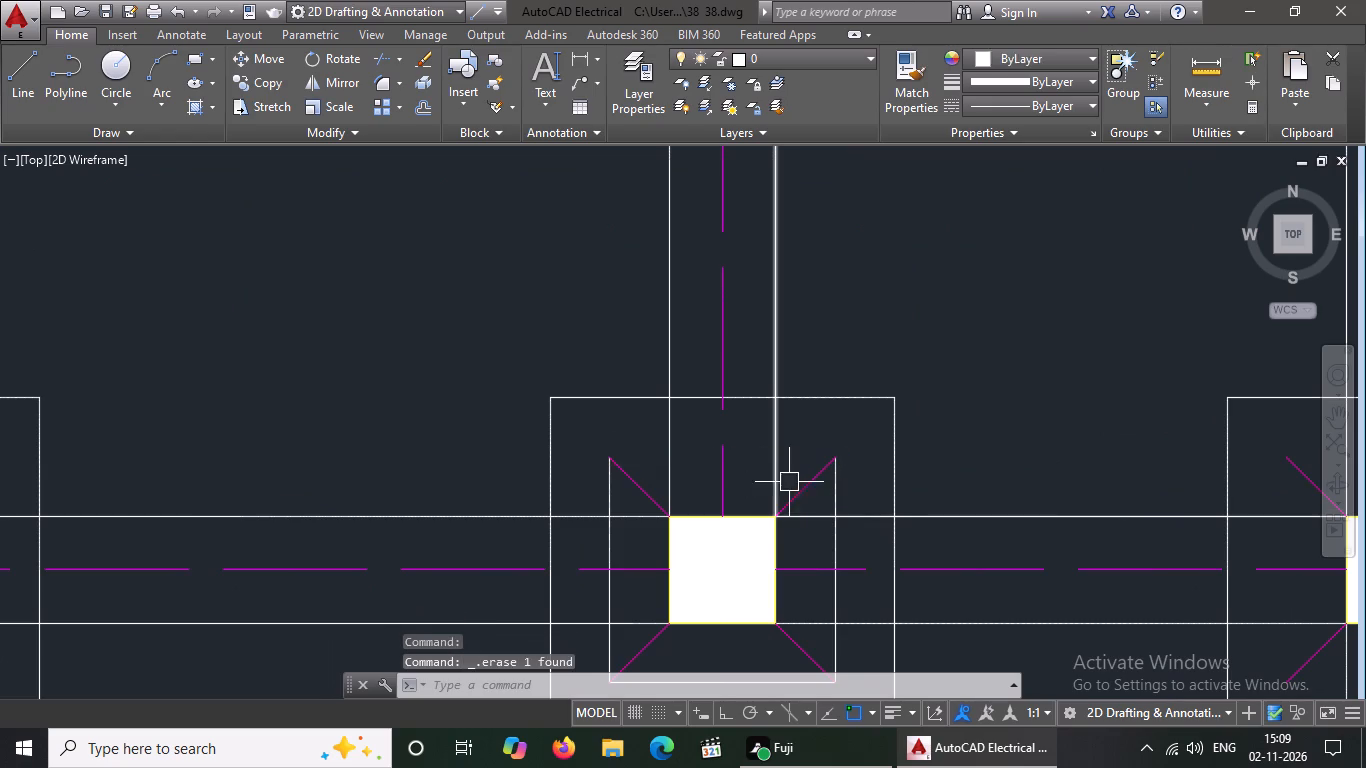
click(839, 545)
key(Delete)
click(614, 539)
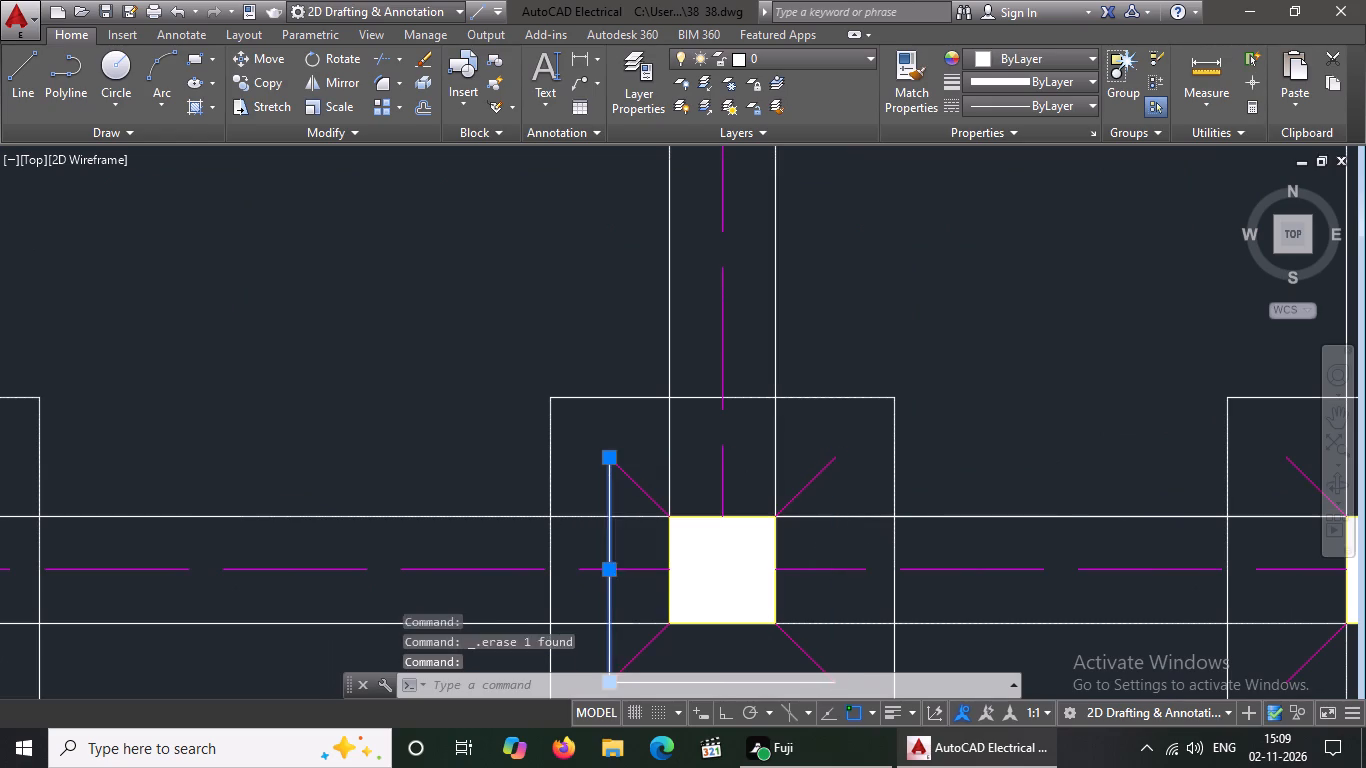
key(Delete)
scroll(761, 546, down, 3)
click(754, 582)
key(Delete)
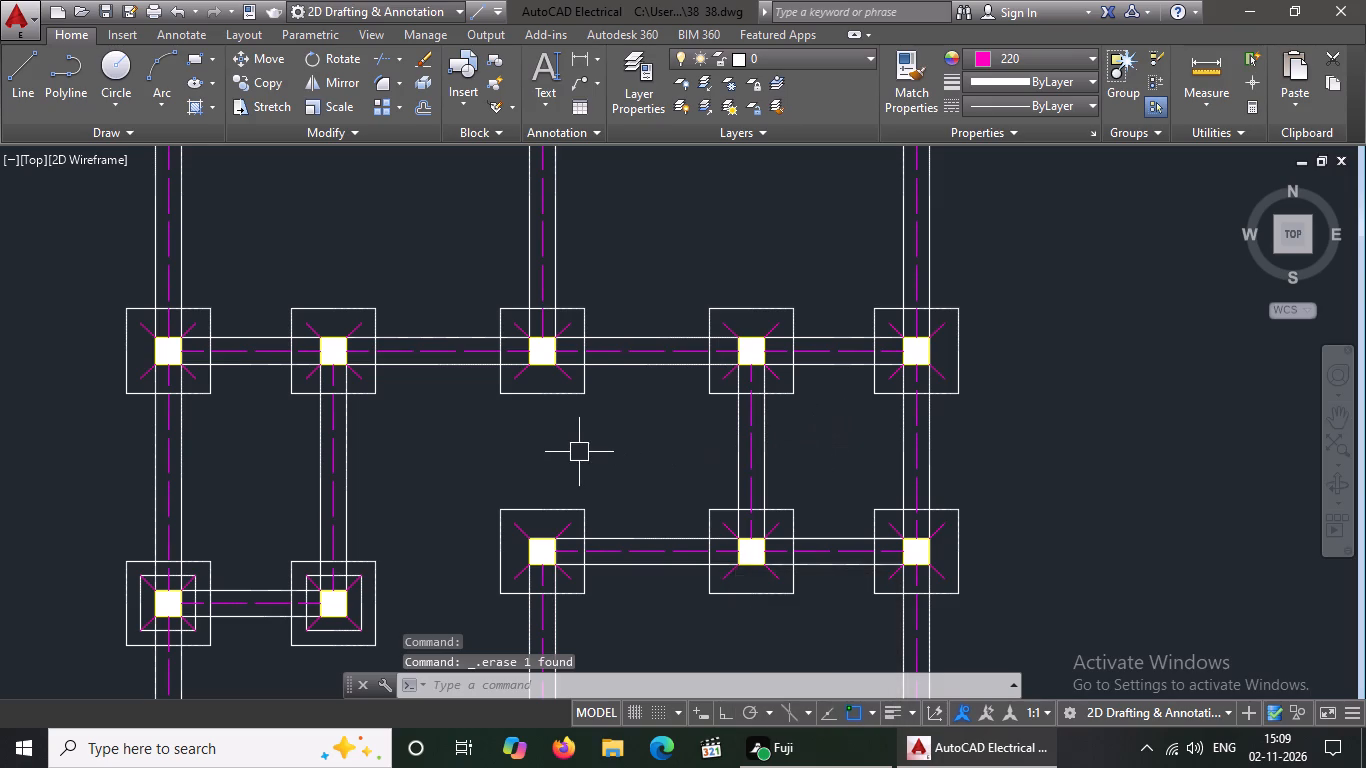
Erase the four inner-square lines of the footing at the east end of the short beam on the plan's west side.
scroll(603, 434, down, 2)
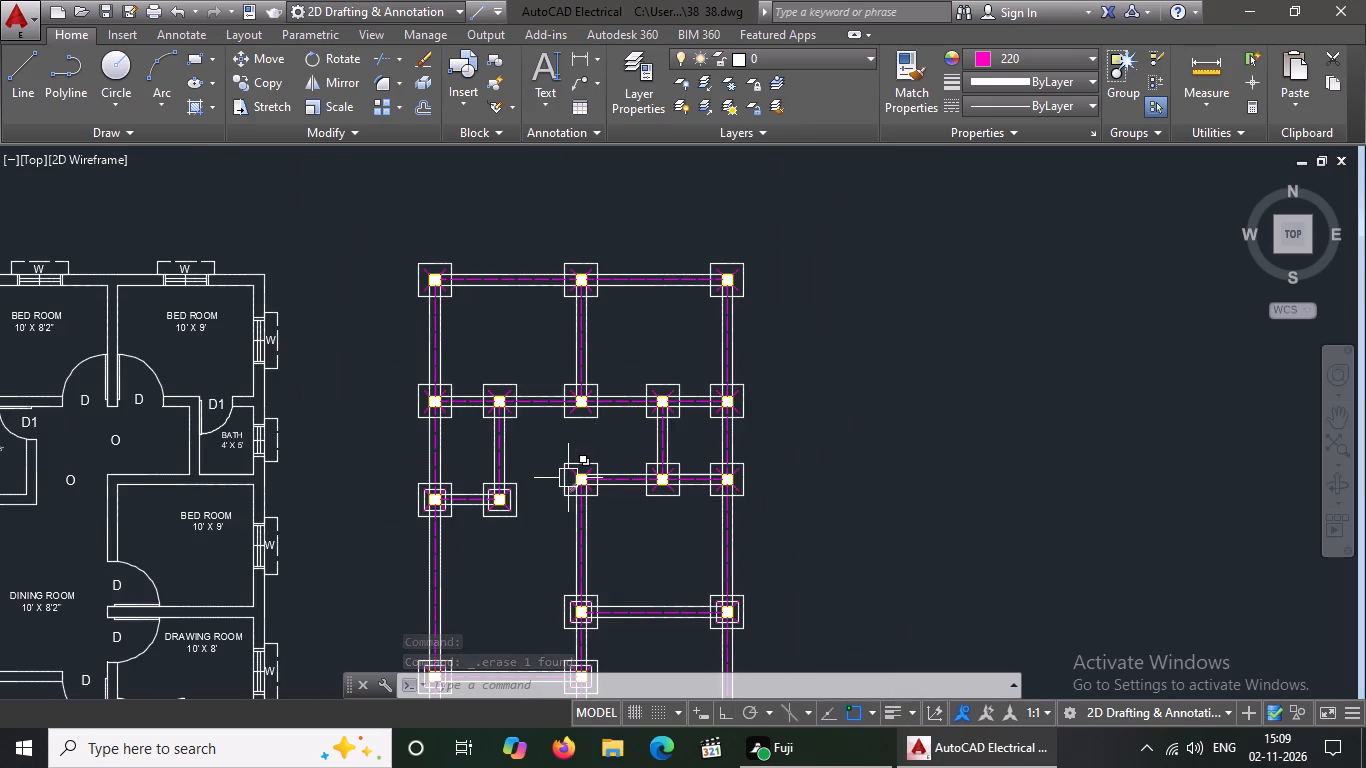
scroll(574, 504, up, 2)
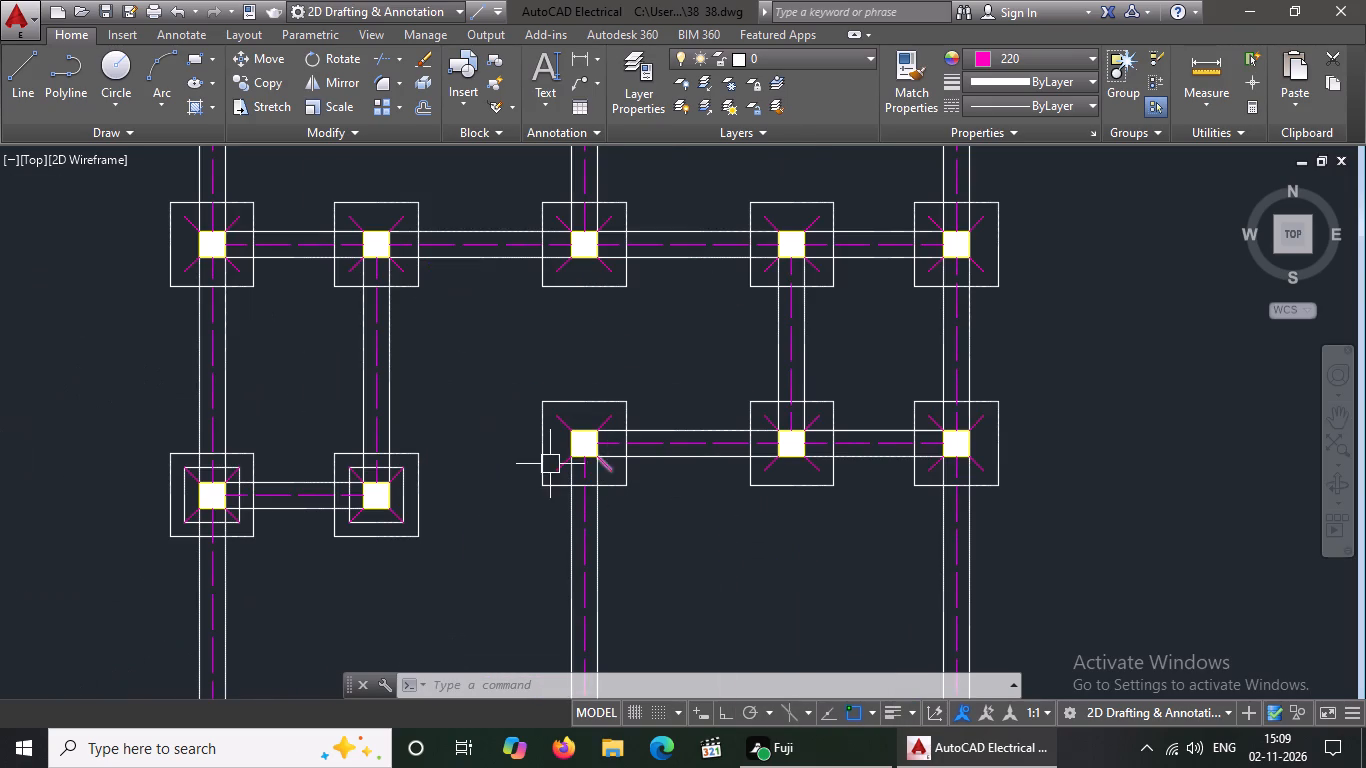
scroll(546, 462, down, 1)
scroll(493, 471, up, 5)
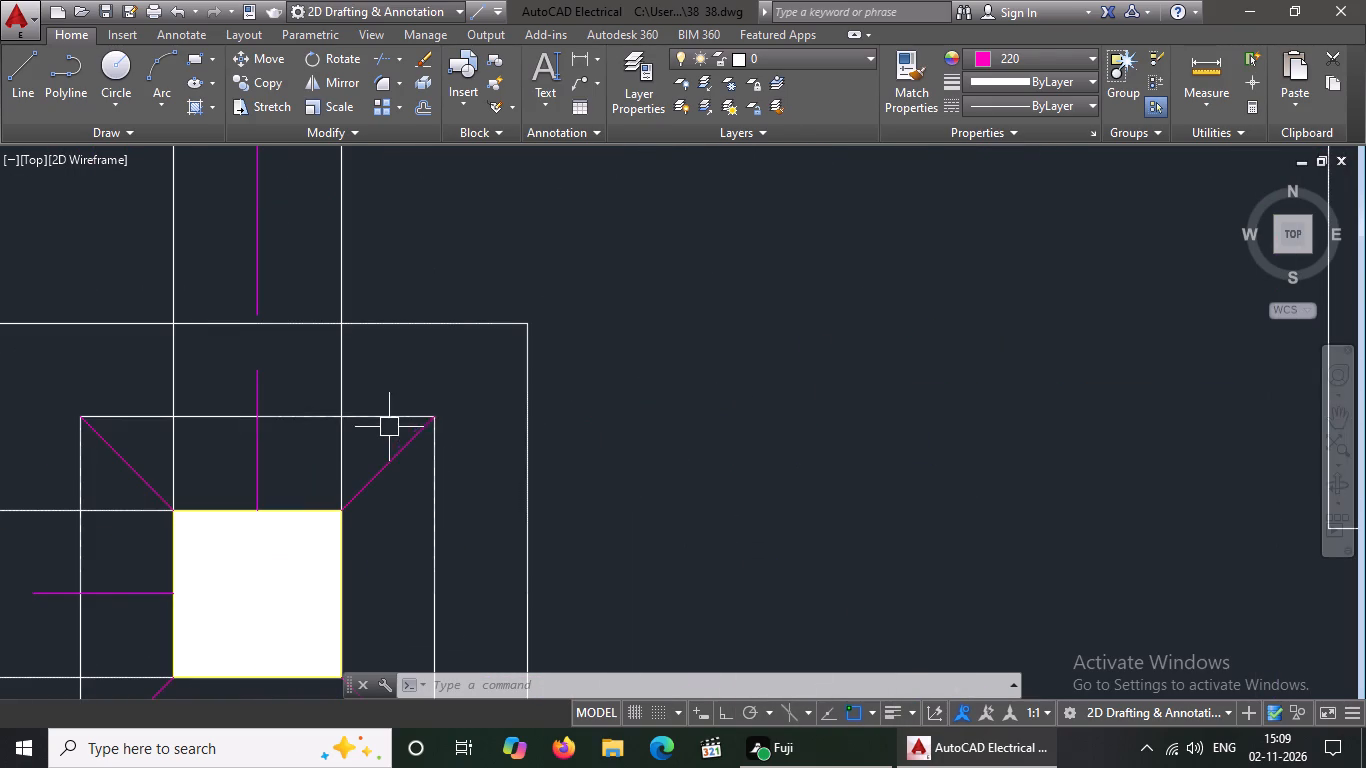
click(390, 425)
key(Delete)
click(436, 542)
key(Delete)
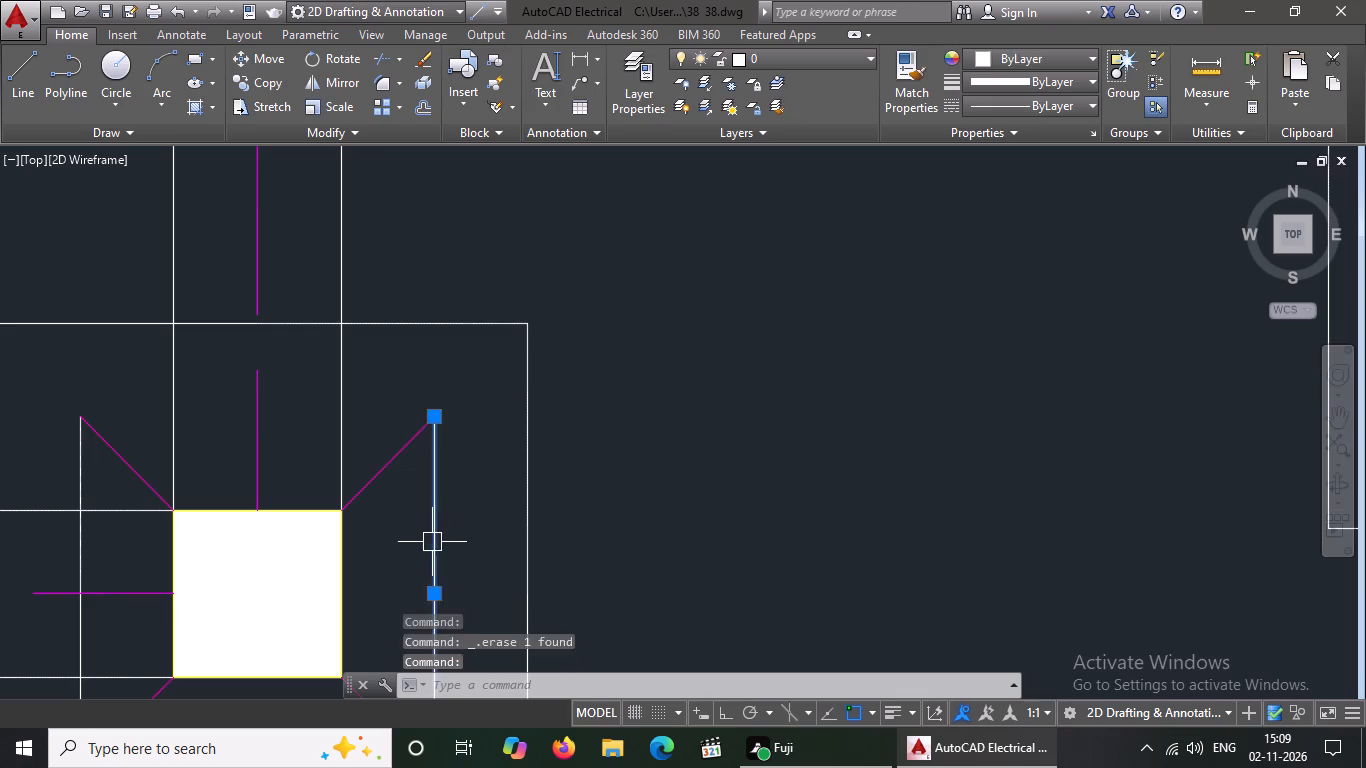
scroll(450, 467, down, 3)
scroll(371, 492, up, 3)
click(338, 482)
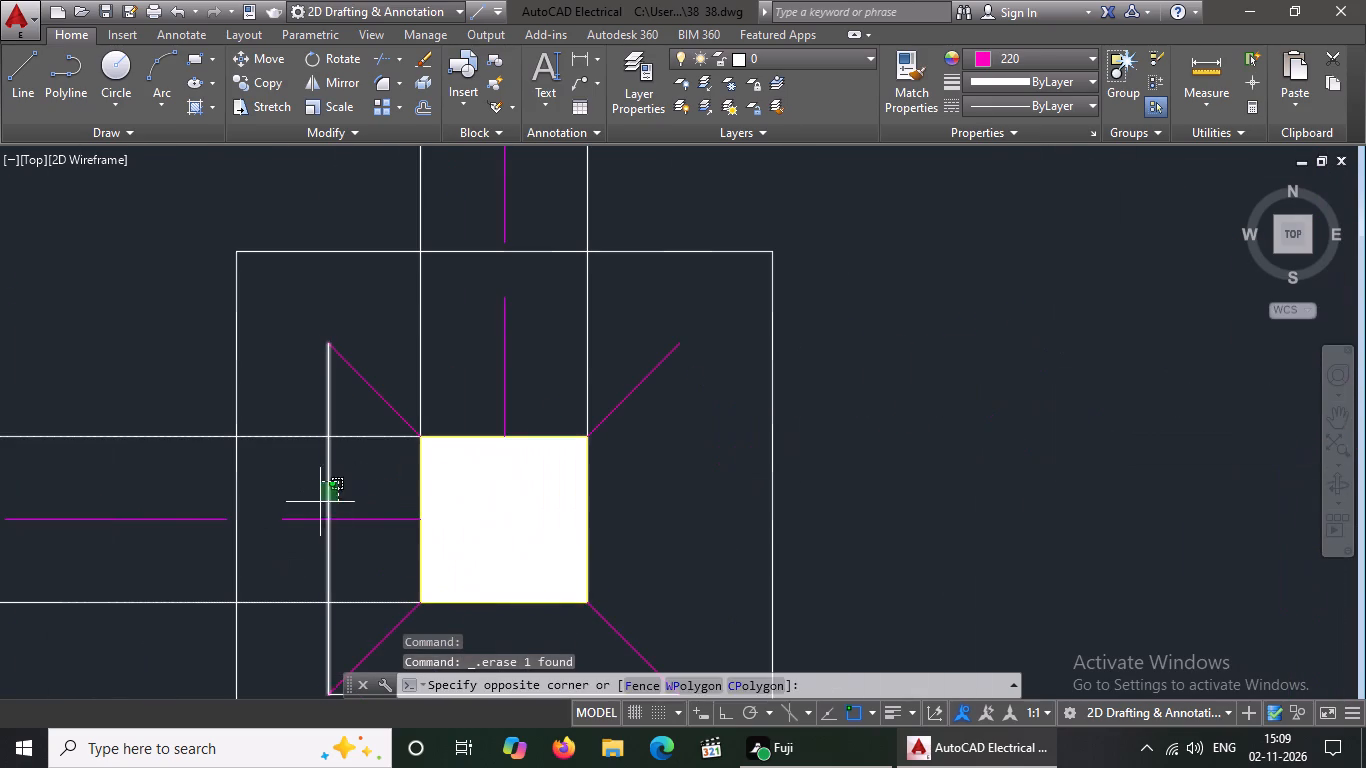
click(320, 502)
key(Delete)
scroll(576, 388, down, 4)
scroll(562, 452, up, 3)
click(562, 371)
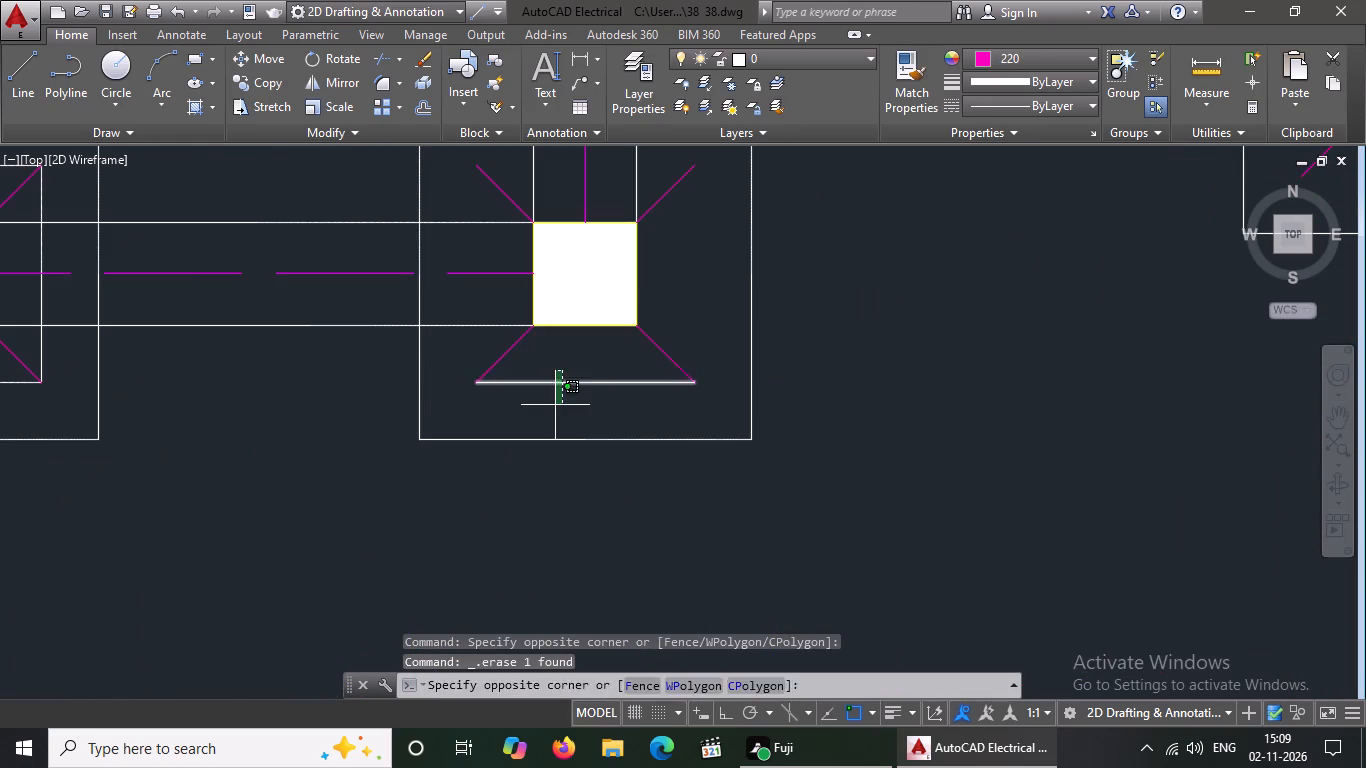
click(555, 408)
key(Delete)
Erase the four inner-square lines of the footing at the west end of that short beam.
scroll(555, 409, down, 4)
scroll(415, 396, up, 2)
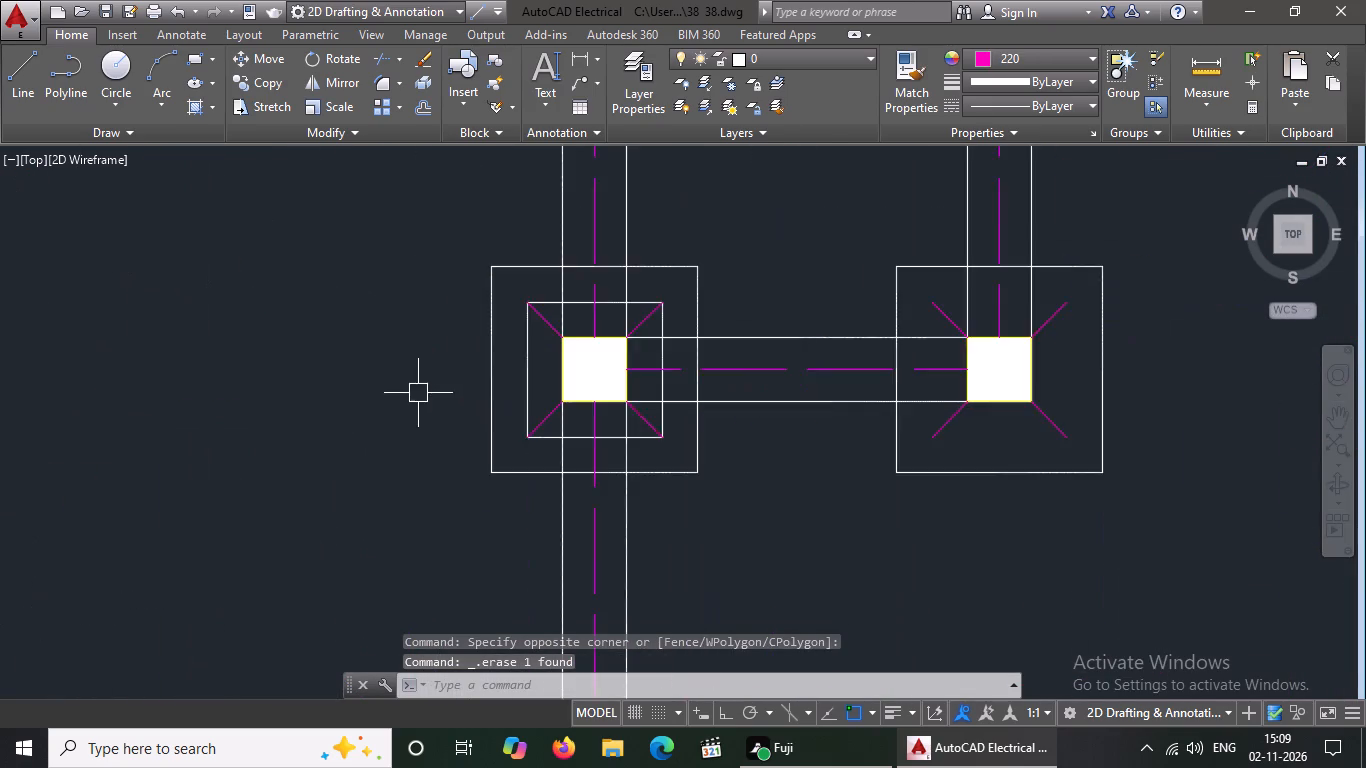
scroll(420, 391, up, 3)
click(660, 320)
click(567, 366)
key(Delete)
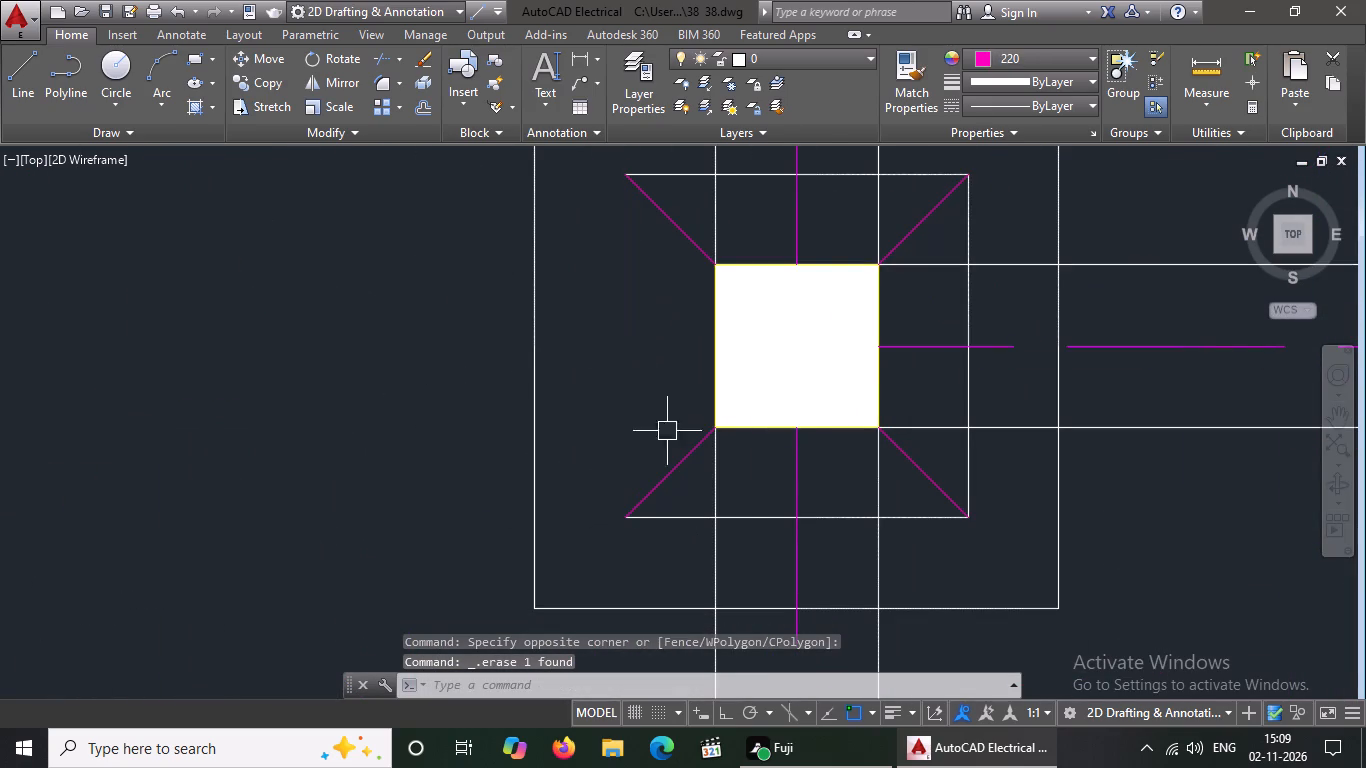
click(756, 502)
click(762, 548)
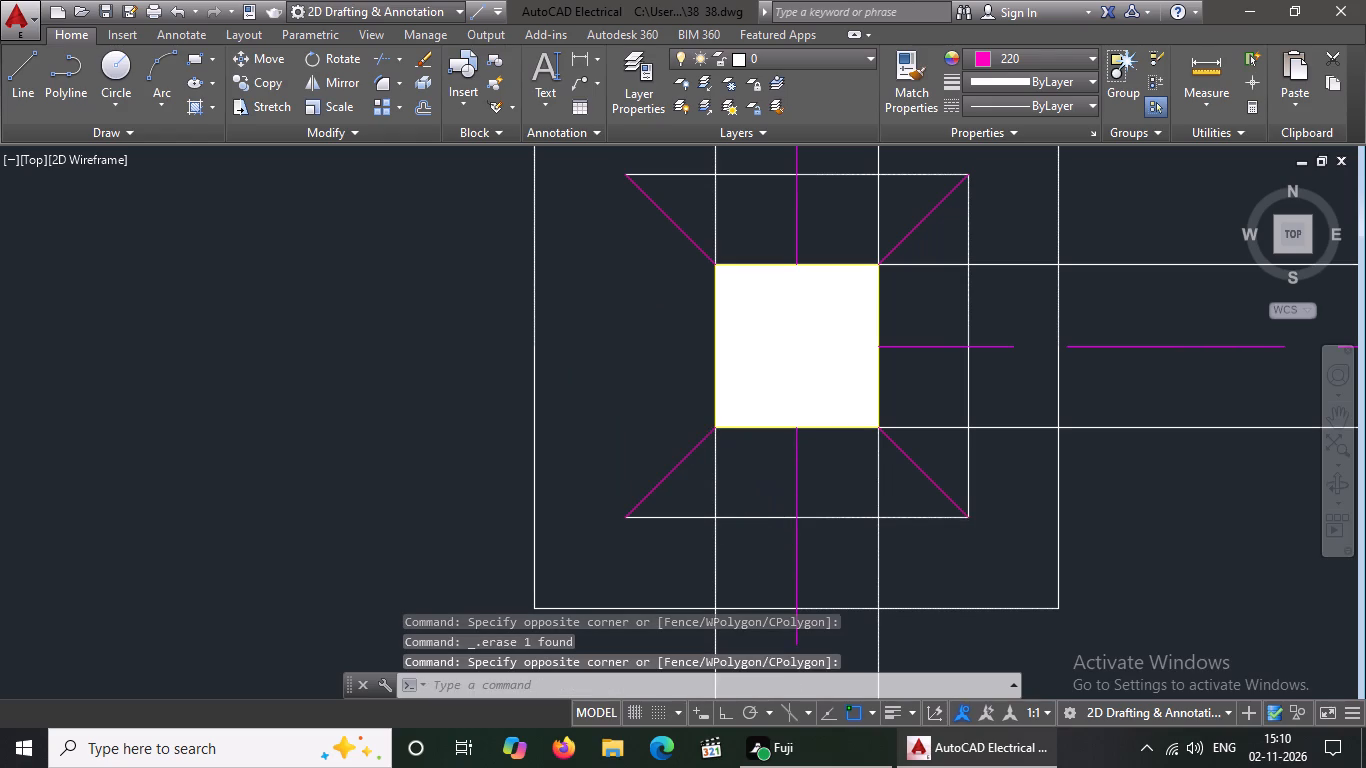
click(759, 541)
click(758, 499)
key(Delete)
scroll(743, 490, down, 4)
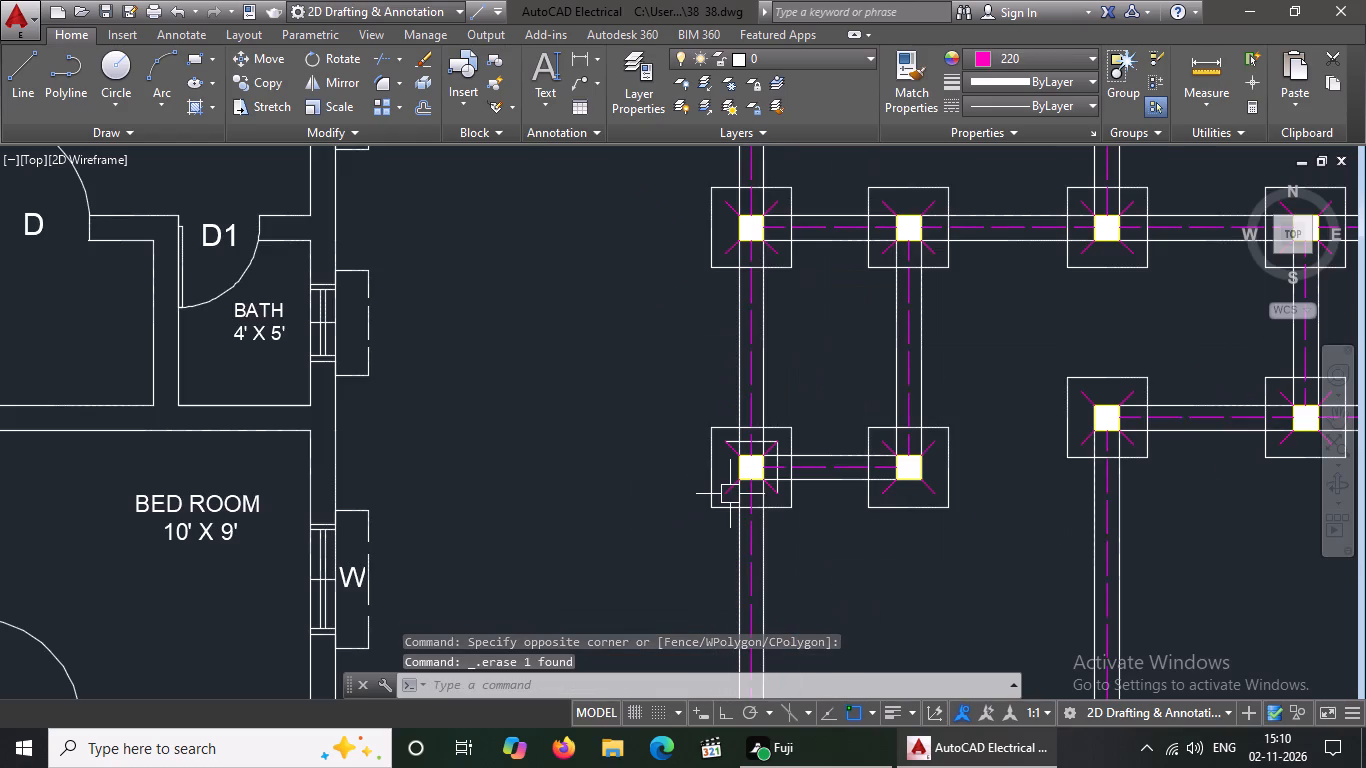
scroll(728, 494, down, 2)
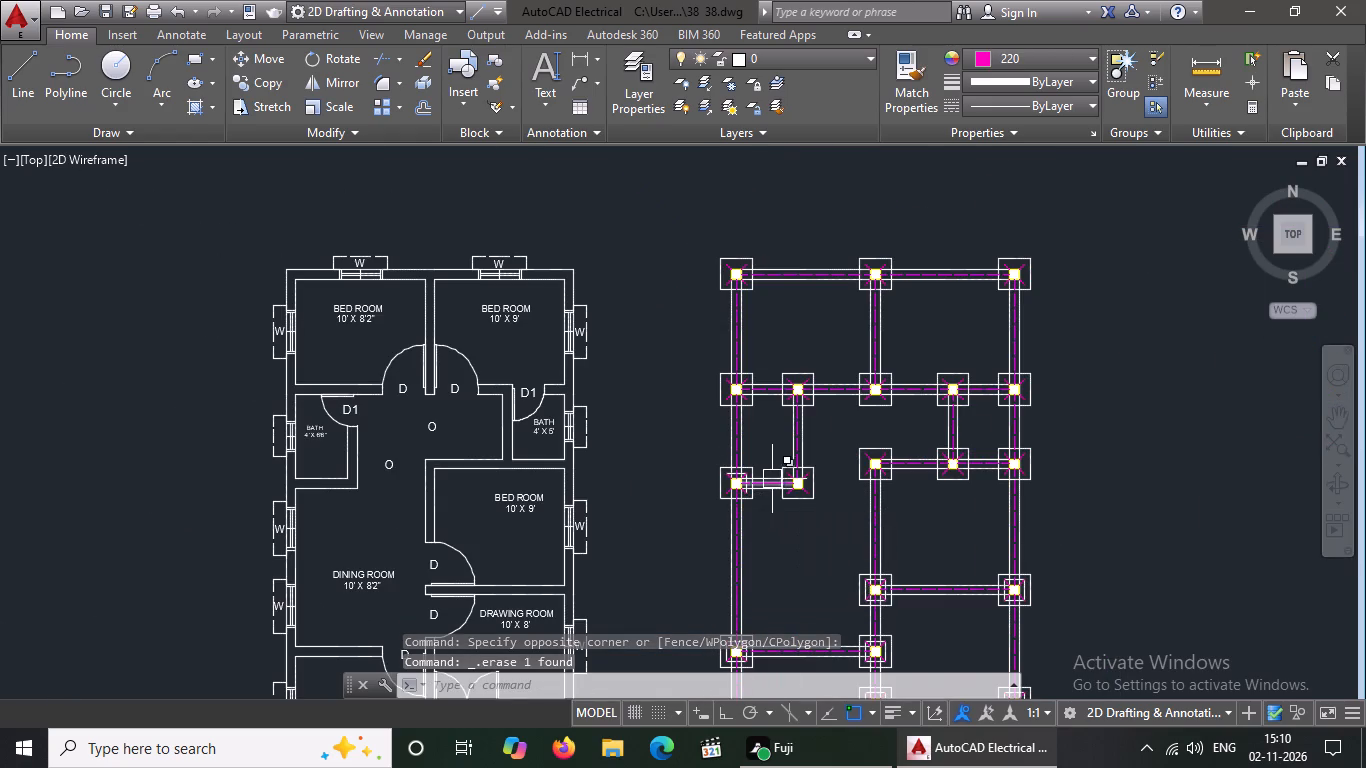
scroll(772, 479, up, 4)
click(581, 451)
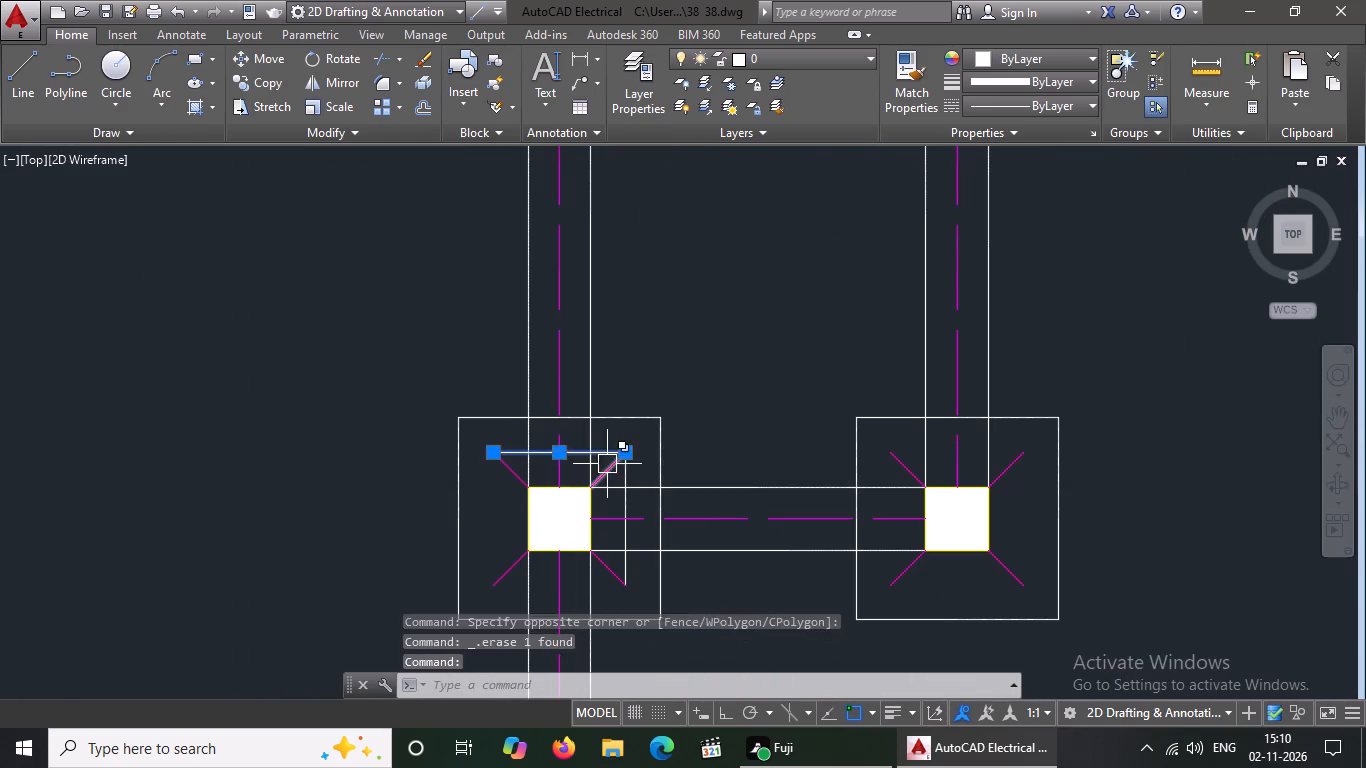
key(Delete)
click(630, 492)
key(Delete)
Erase the four inner-square lines of the next footing down the middle axis, at the west end of its beam.
scroll(613, 420, down, 4)
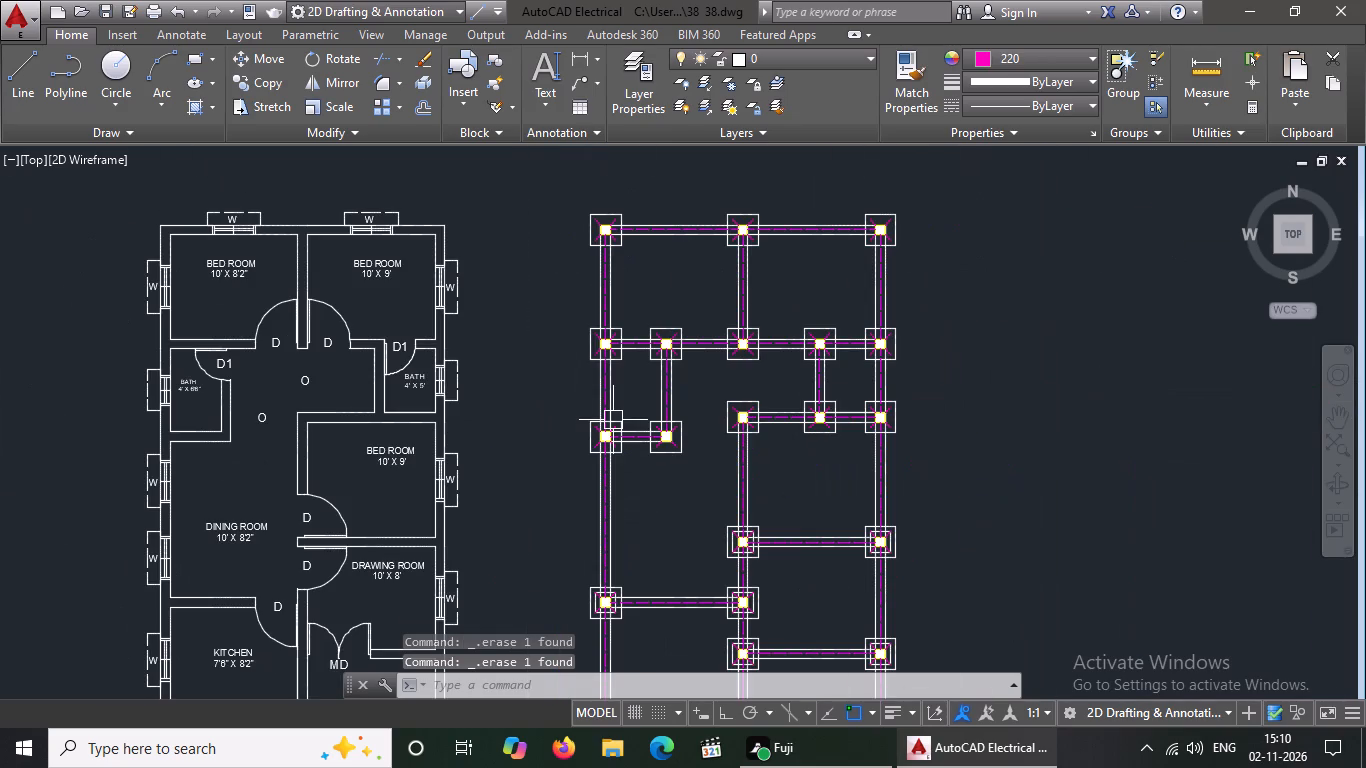
scroll(680, 451, up, 2)
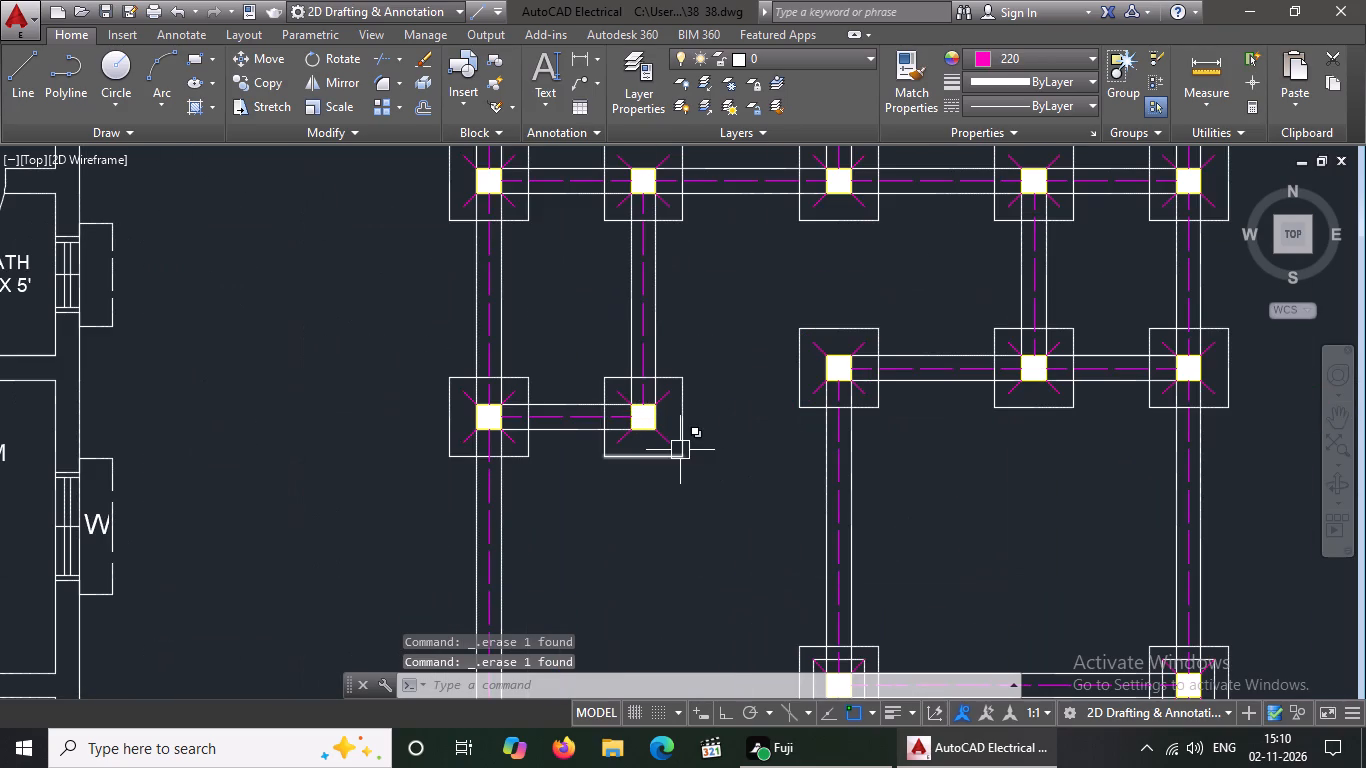
scroll(747, 375, down, 1)
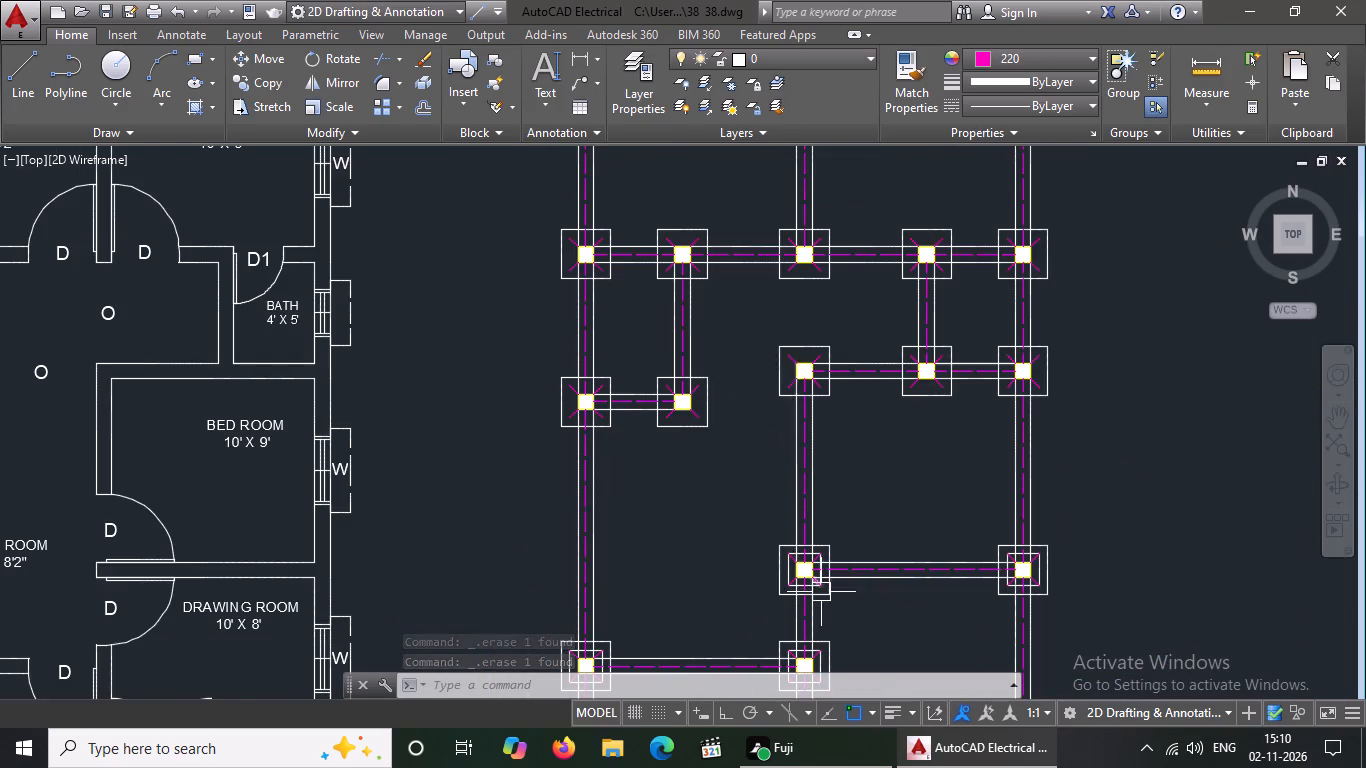
scroll(821, 592, up, 4)
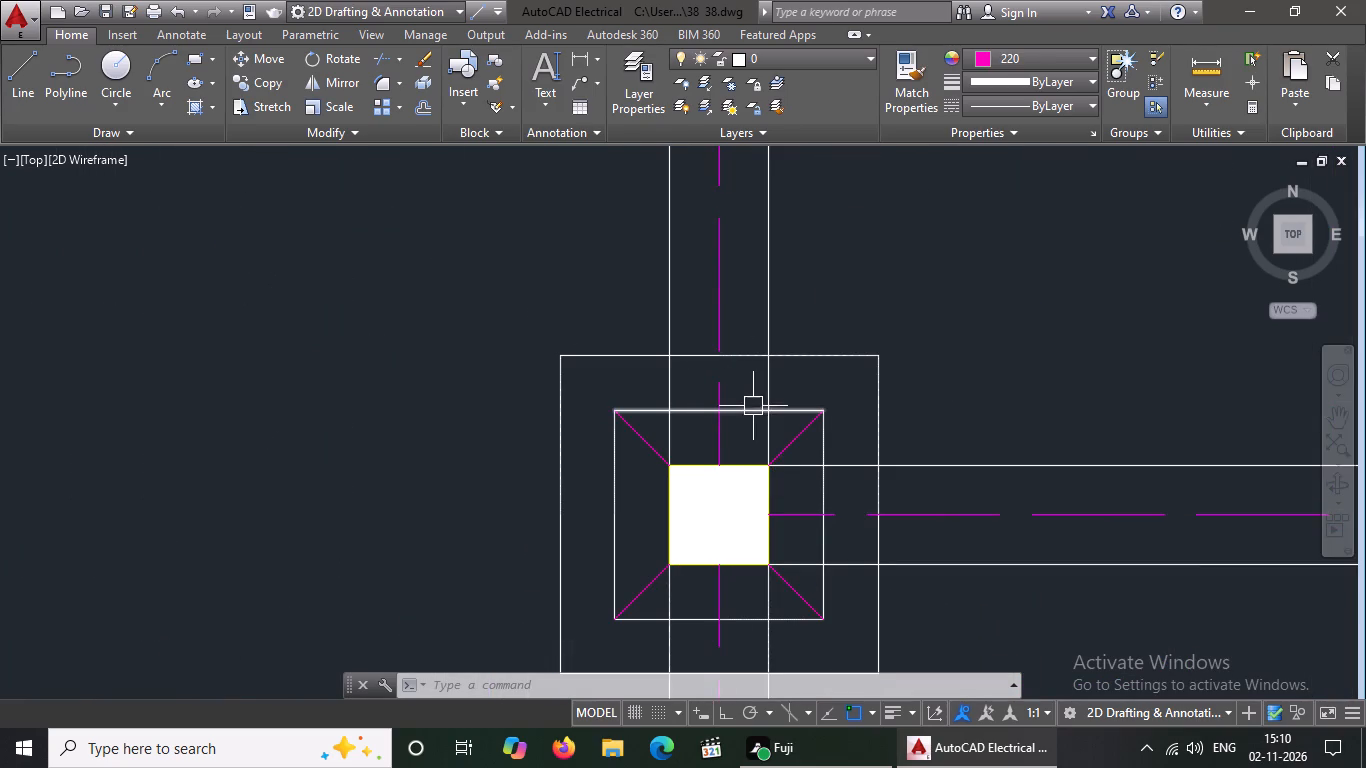
click(753, 406)
key(Delete)
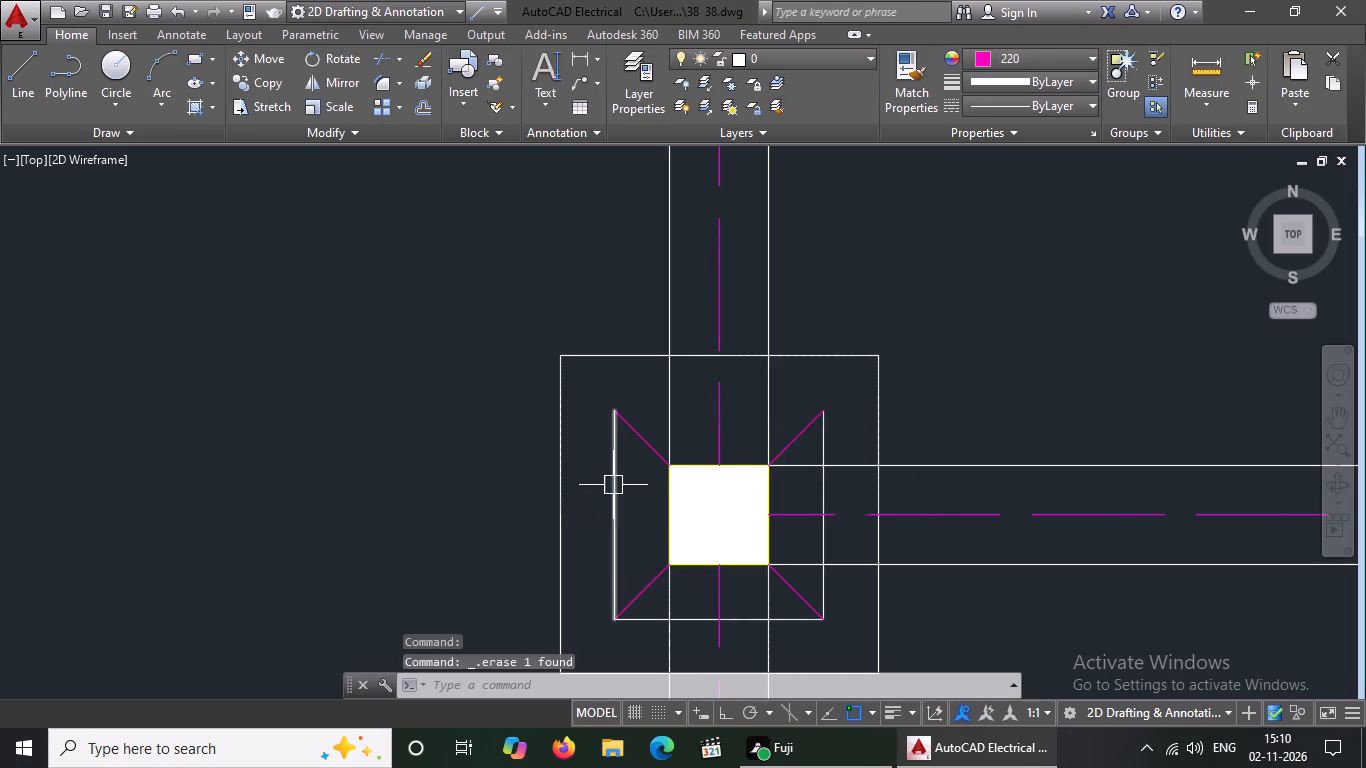
click(613, 485)
key(Delete)
click(737, 622)
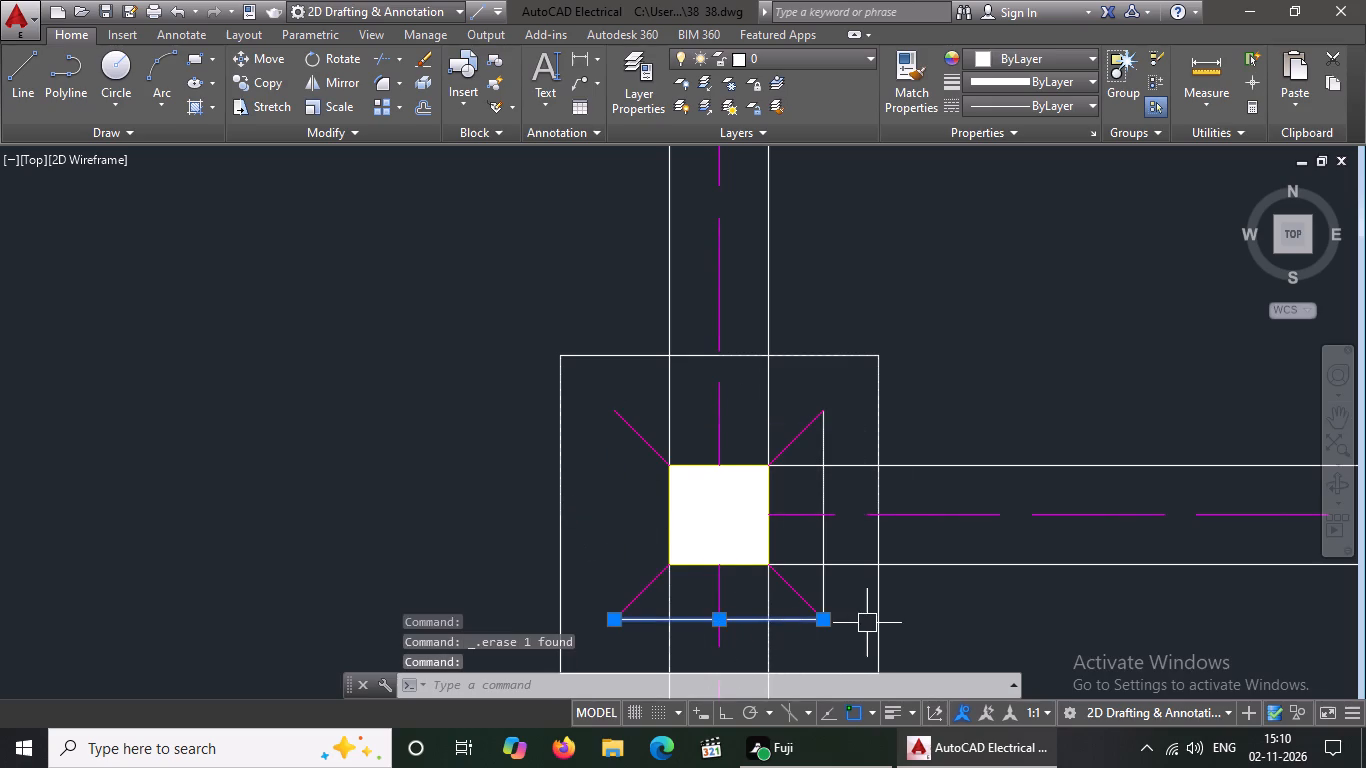
key(Delete)
click(819, 530)
key(Delete)
Erase the four inner-square lines of the footing at the east end of that same beam.
scroll(722, 475, down, 6)
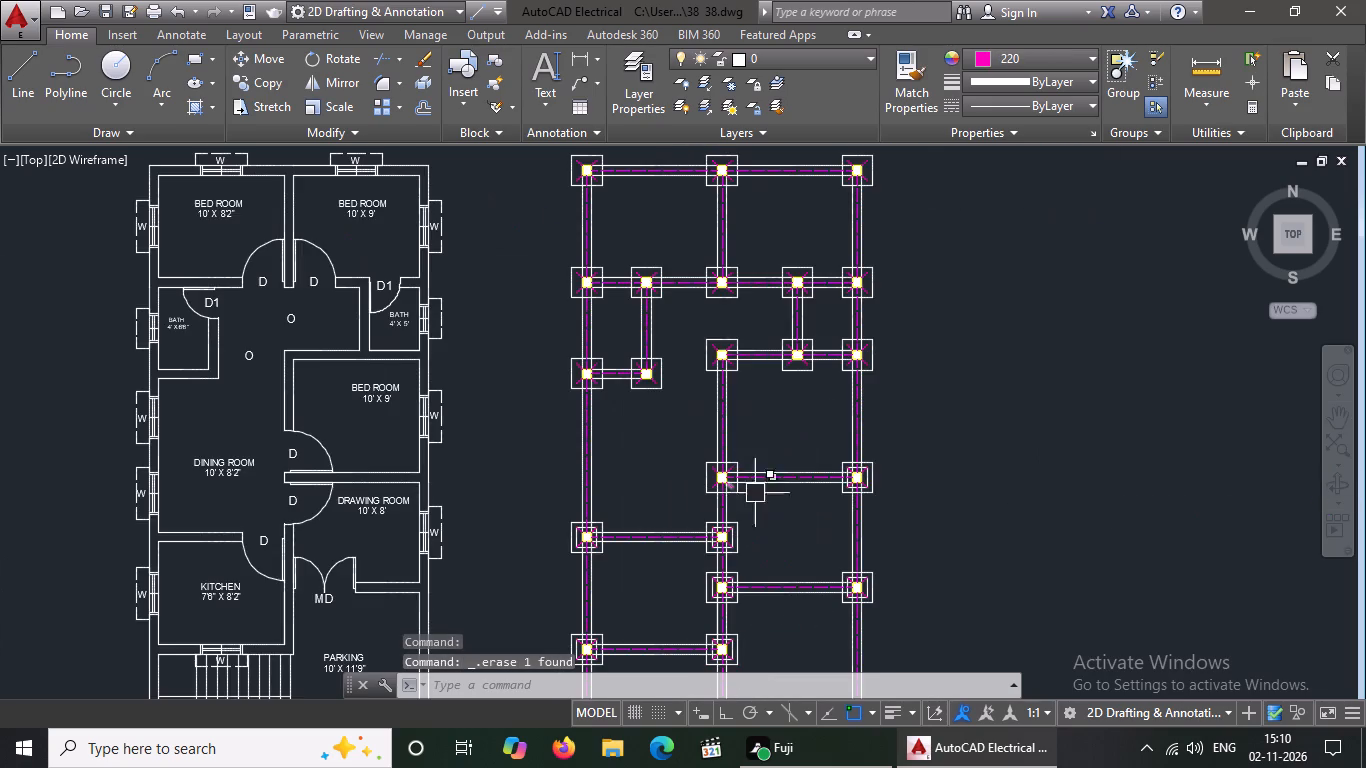
scroll(848, 478, up, 4)
click(838, 473)
key(Delete)
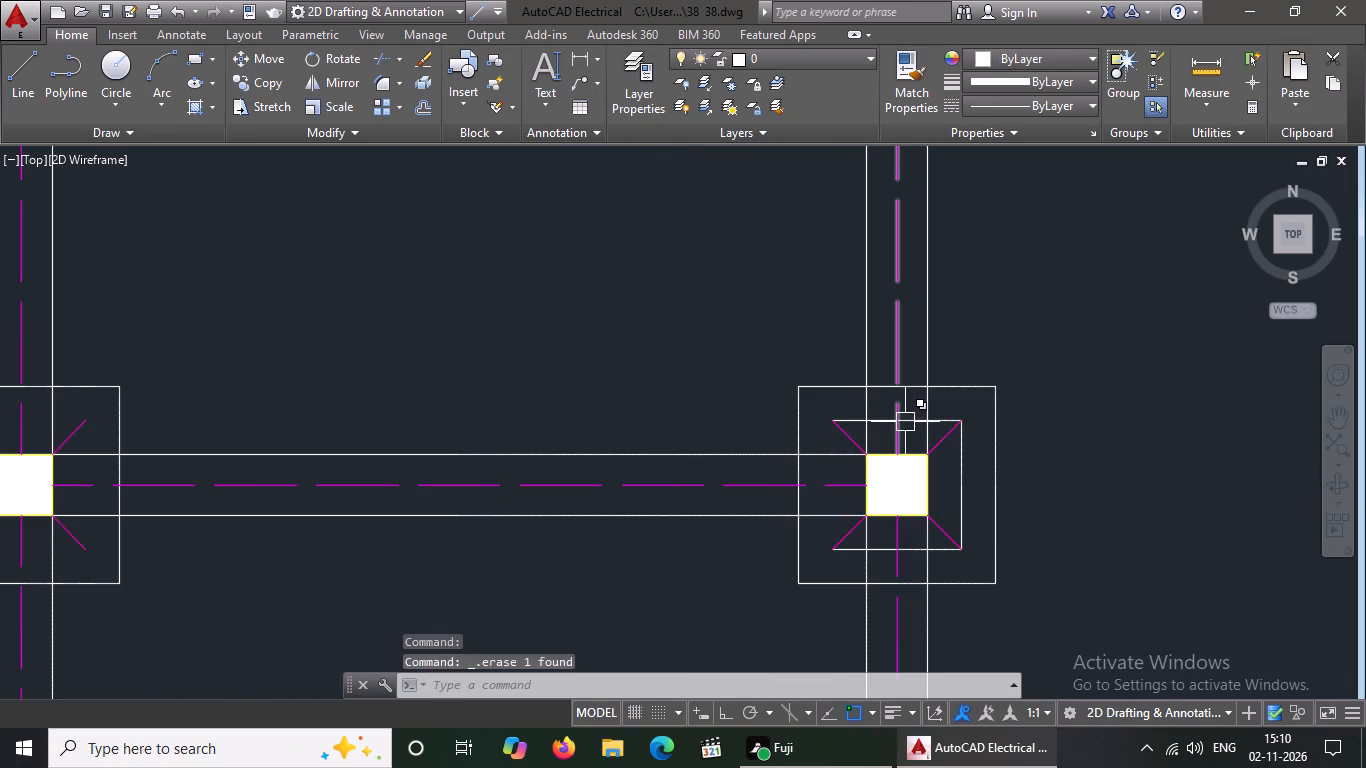
click(920, 415)
key(Delete)
click(983, 477)
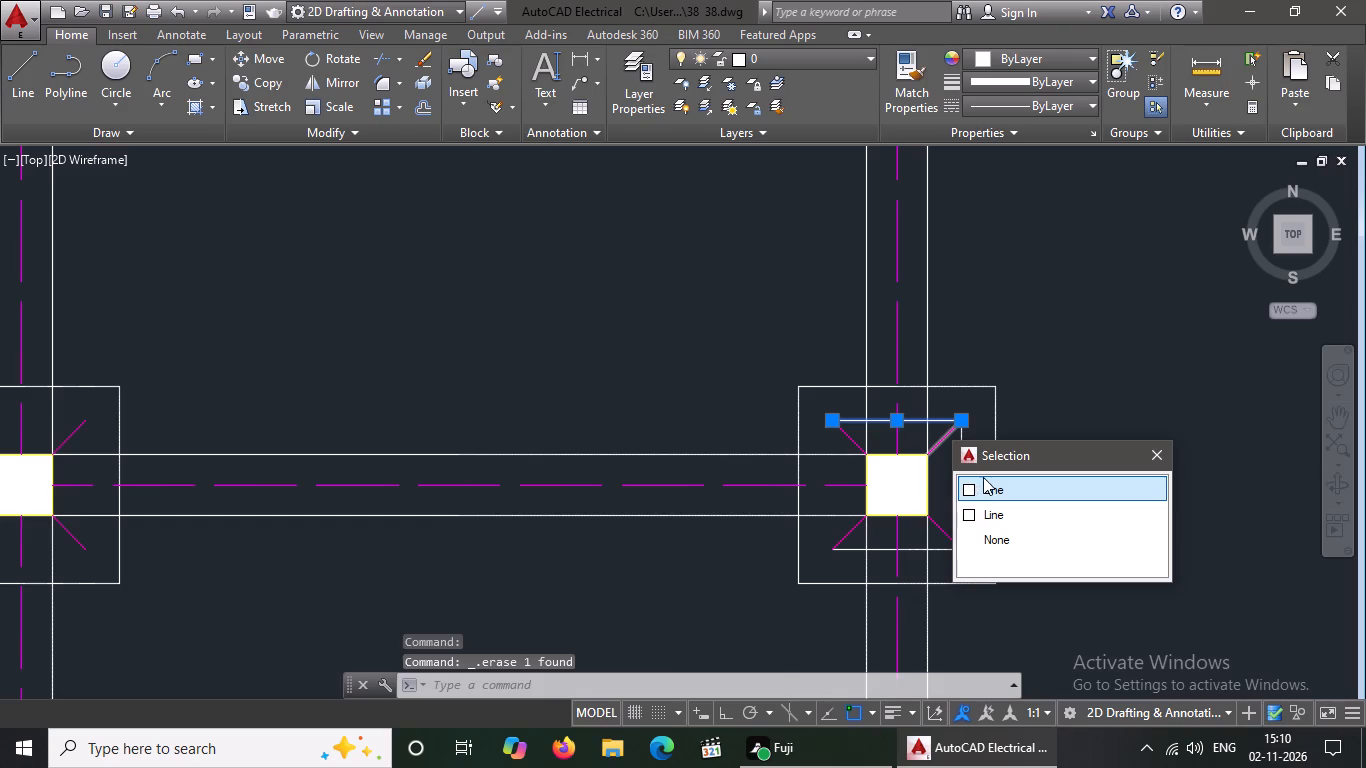
click(984, 490)
key(Delete)
key(Delete)
click(952, 493)
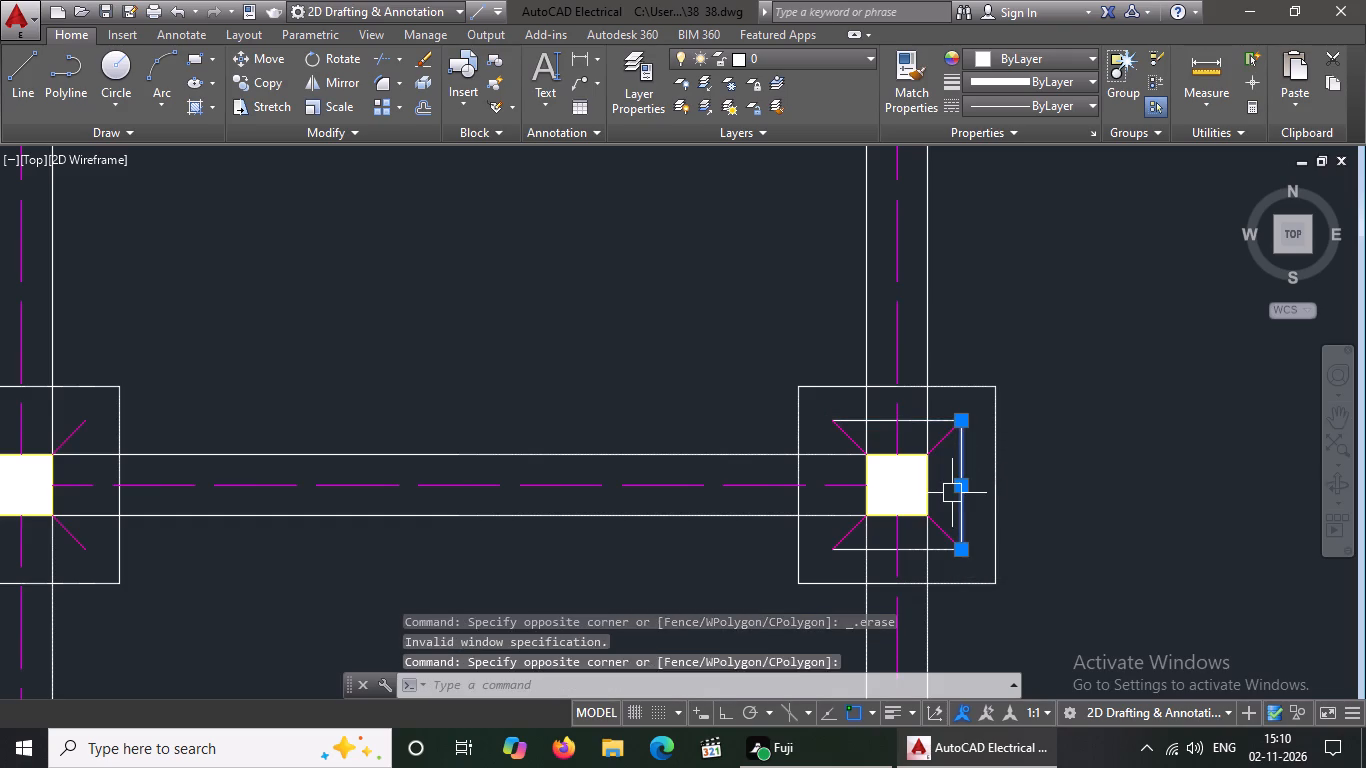
key(Delete)
click(943, 418)
key(Delete)
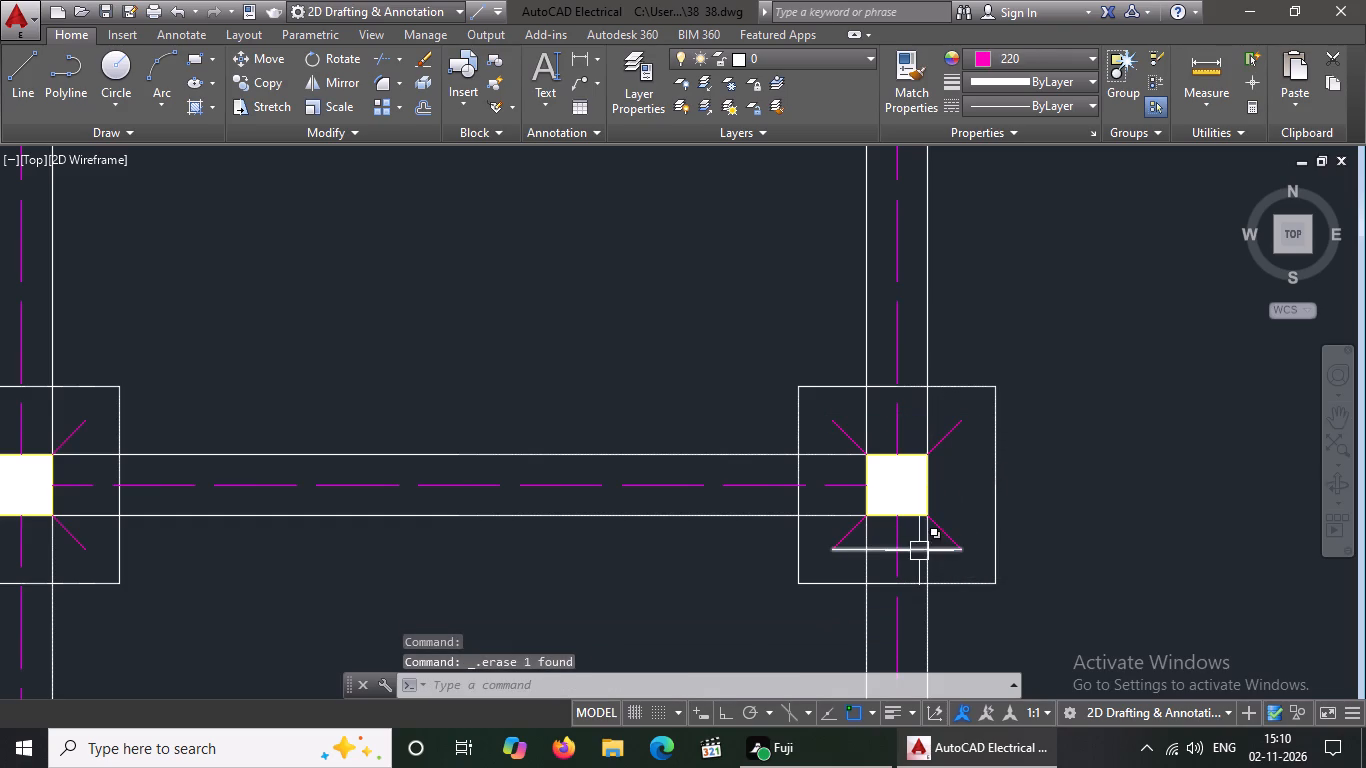
click(915, 553)
key(Delete)
Erase the four inner-square lines of the next footing down the middle axis, at the east end of the upper west-bay beam.
scroll(945, 479, down, 3)
scroll(745, 574, up, 2)
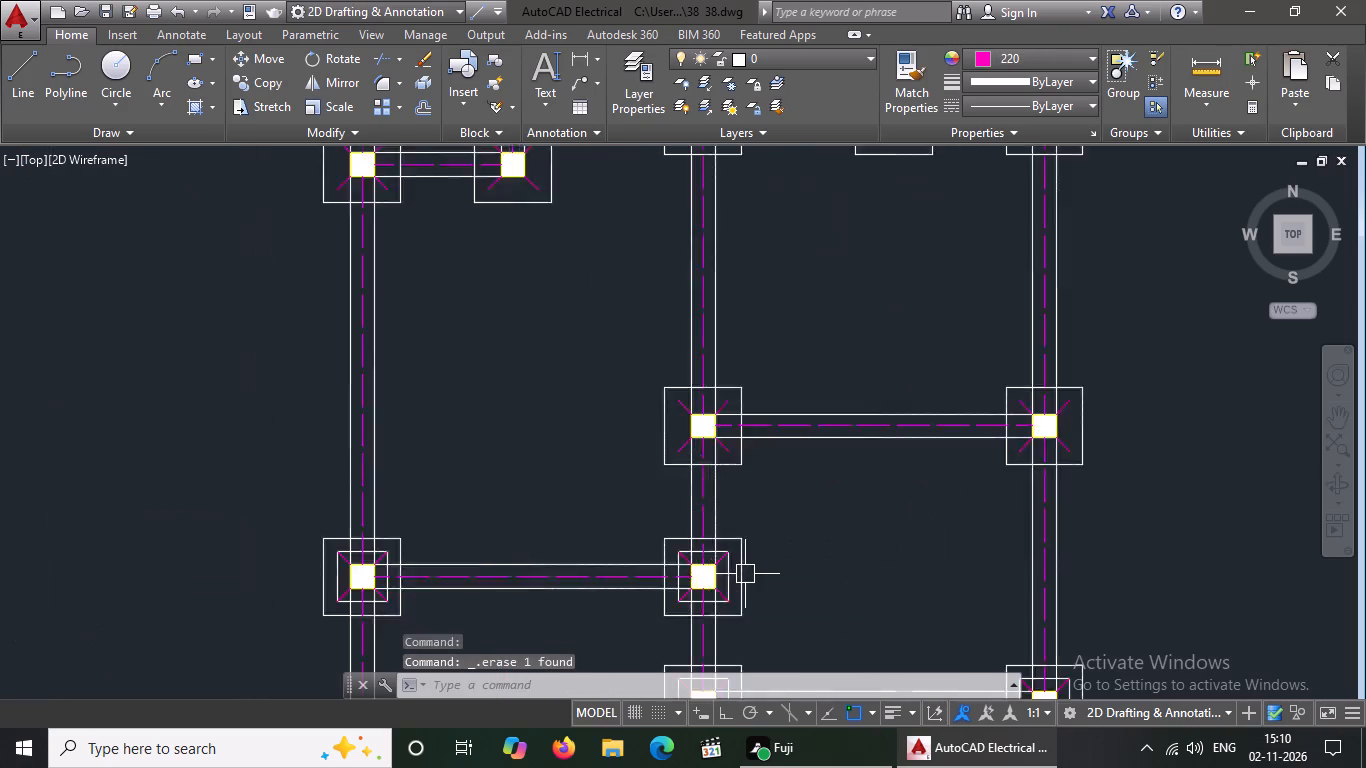
scroll(745, 574, up, 1)
click(696, 556)
key(Delete)
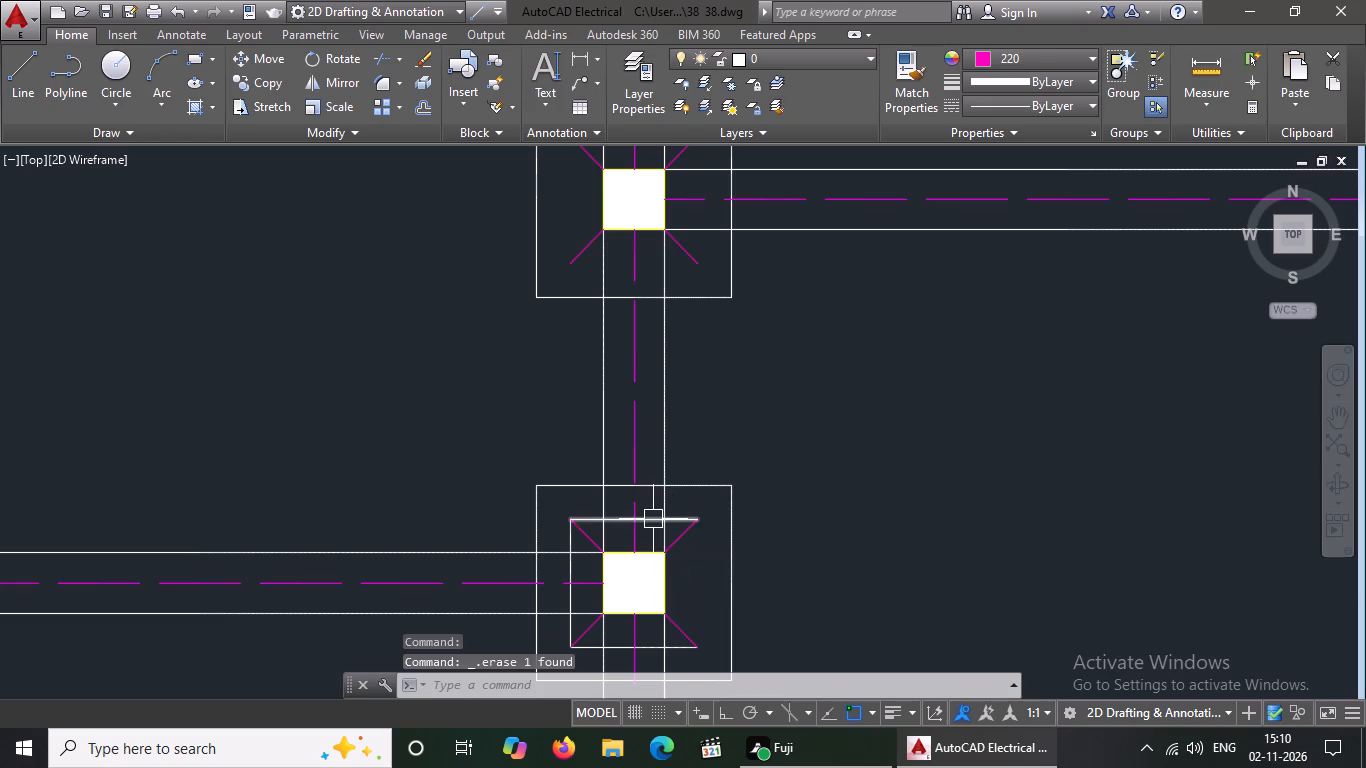
click(651, 522)
key(Delete)
scroll(651, 515, down, 2)
scroll(647, 571, up, 2)
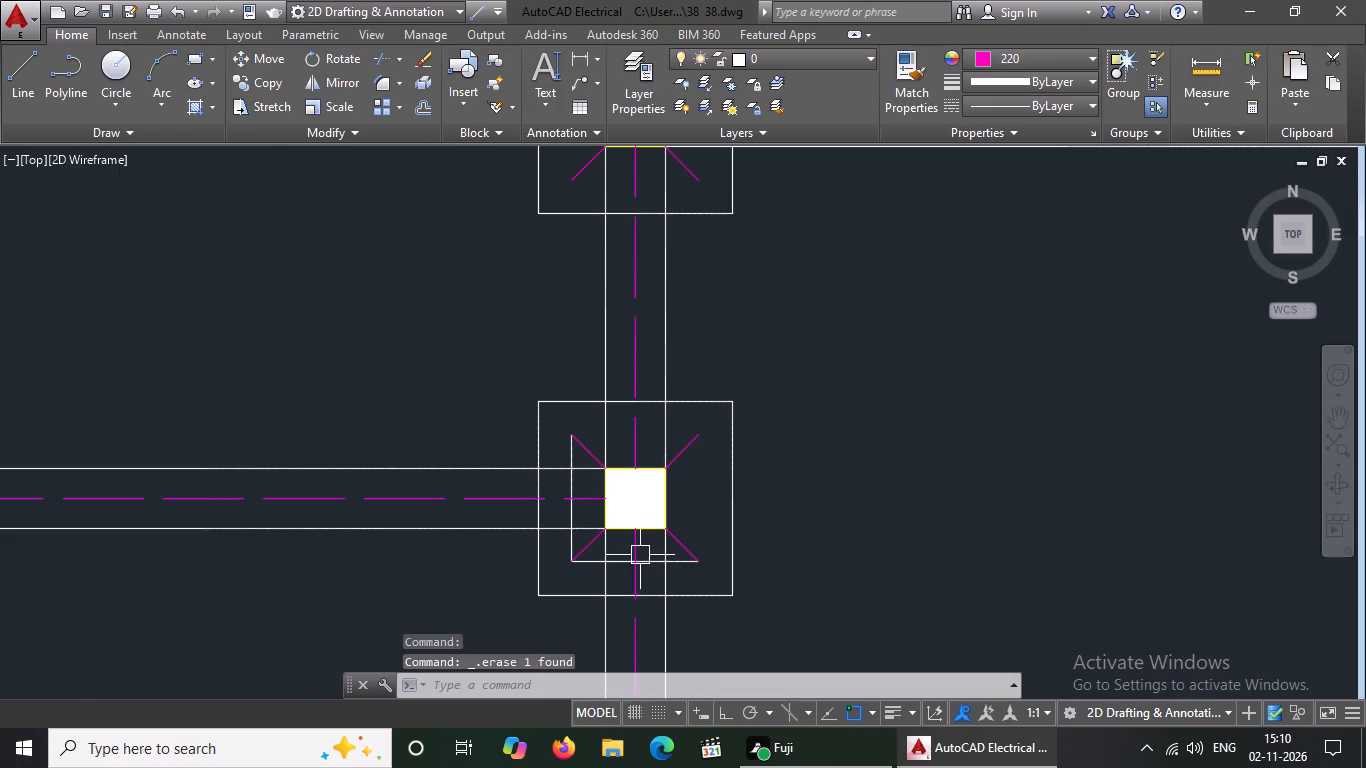
click(650, 565)
key(Delete)
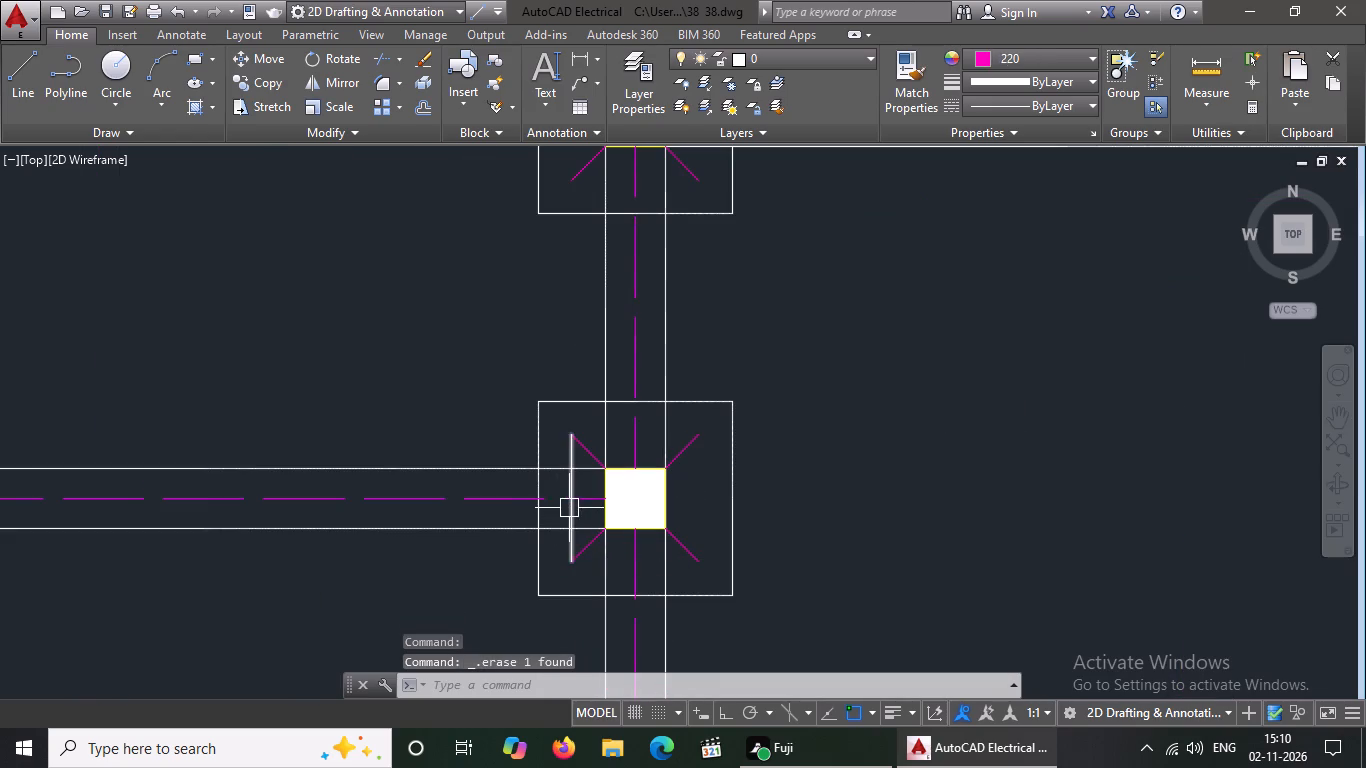
click(570, 508)
key(Delete)
Erase the four inner-square lines of the footing at the west end of that same west-bay beam.
scroll(637, 463, down, 3)
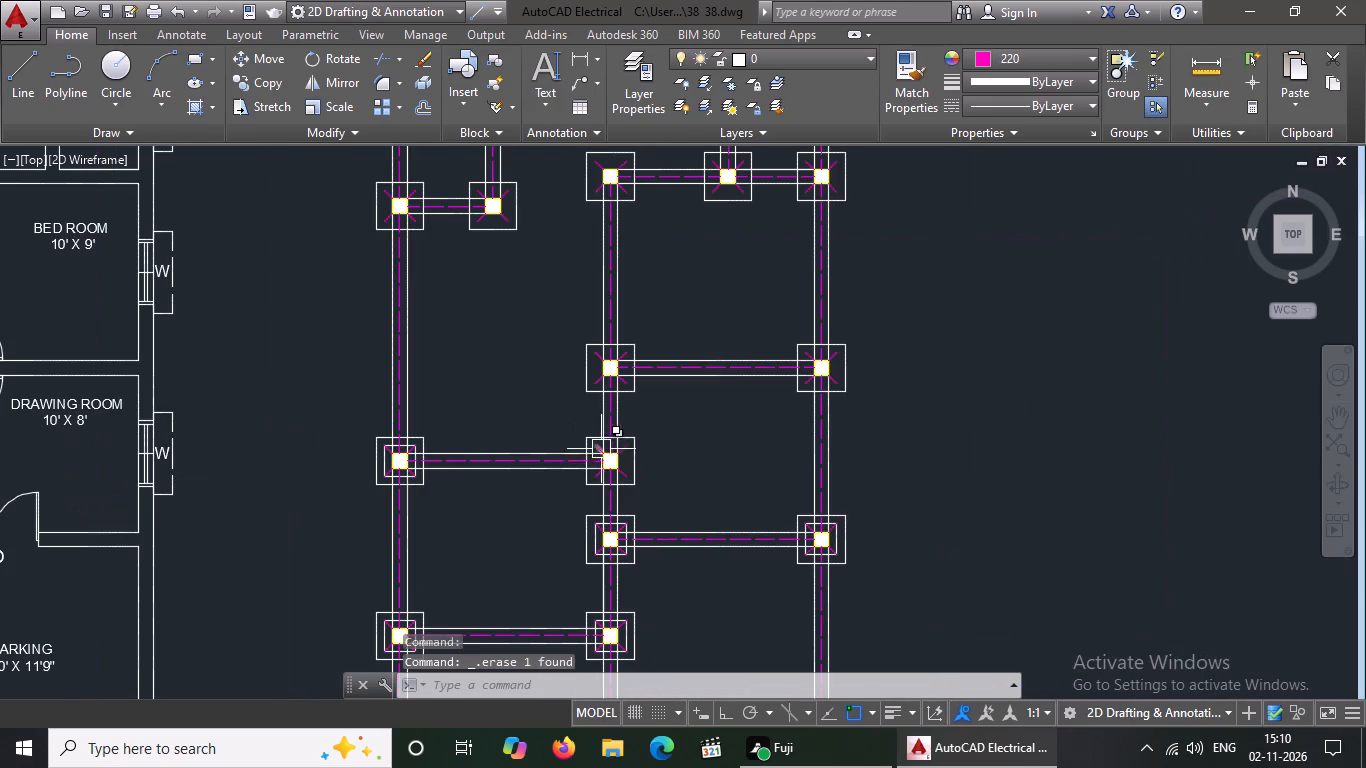
scroll(379, 456, up, 3)
click(407, 490)
click(381, 499)
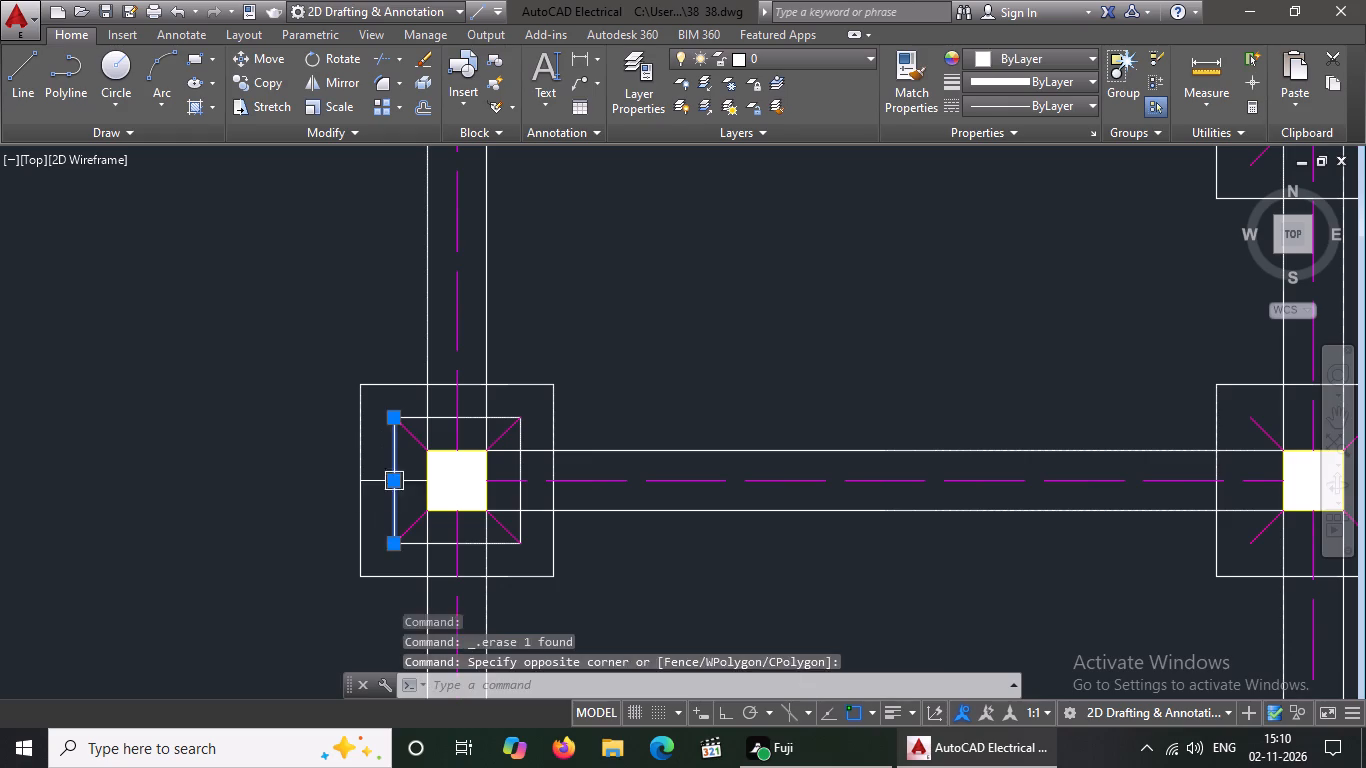
key(Delete)
click(434, 421)
key(Delete)
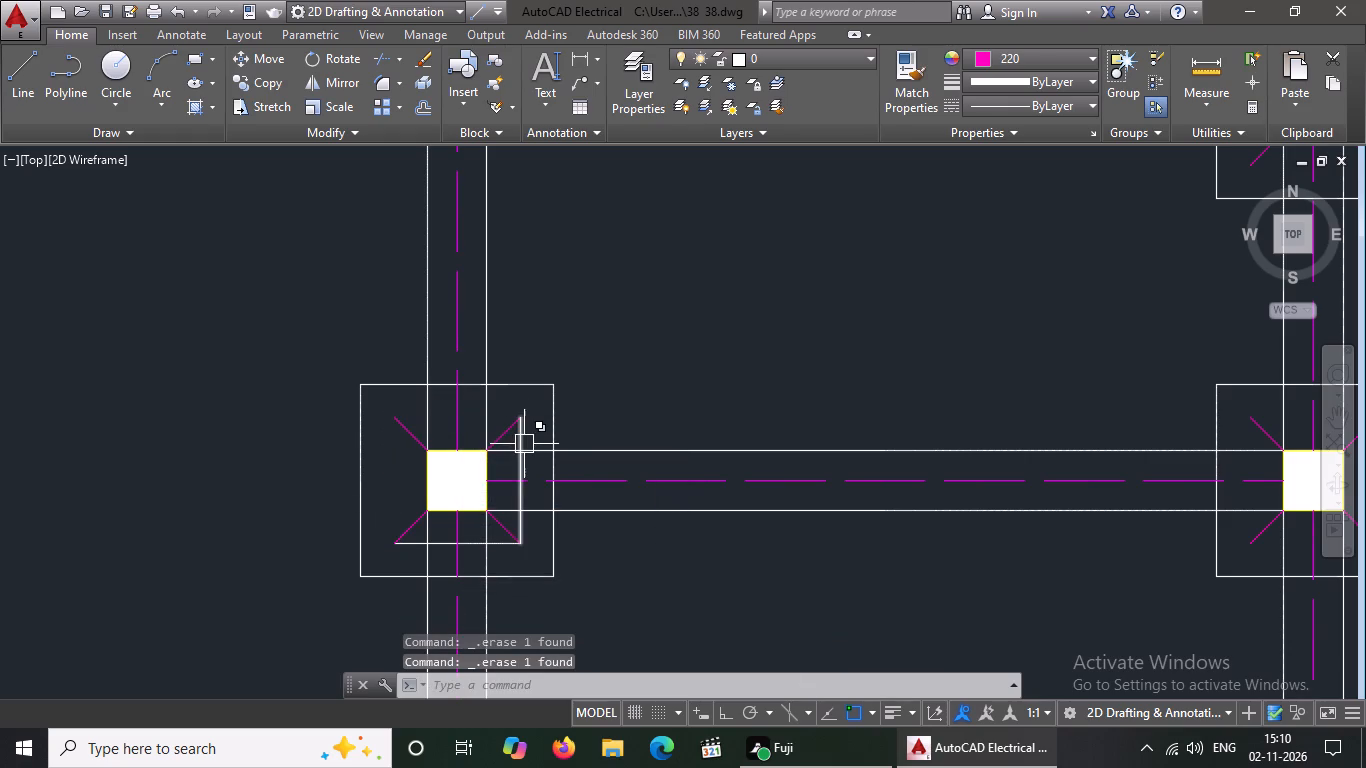
click(524, 444)
key(Delete)
click(472, 547)
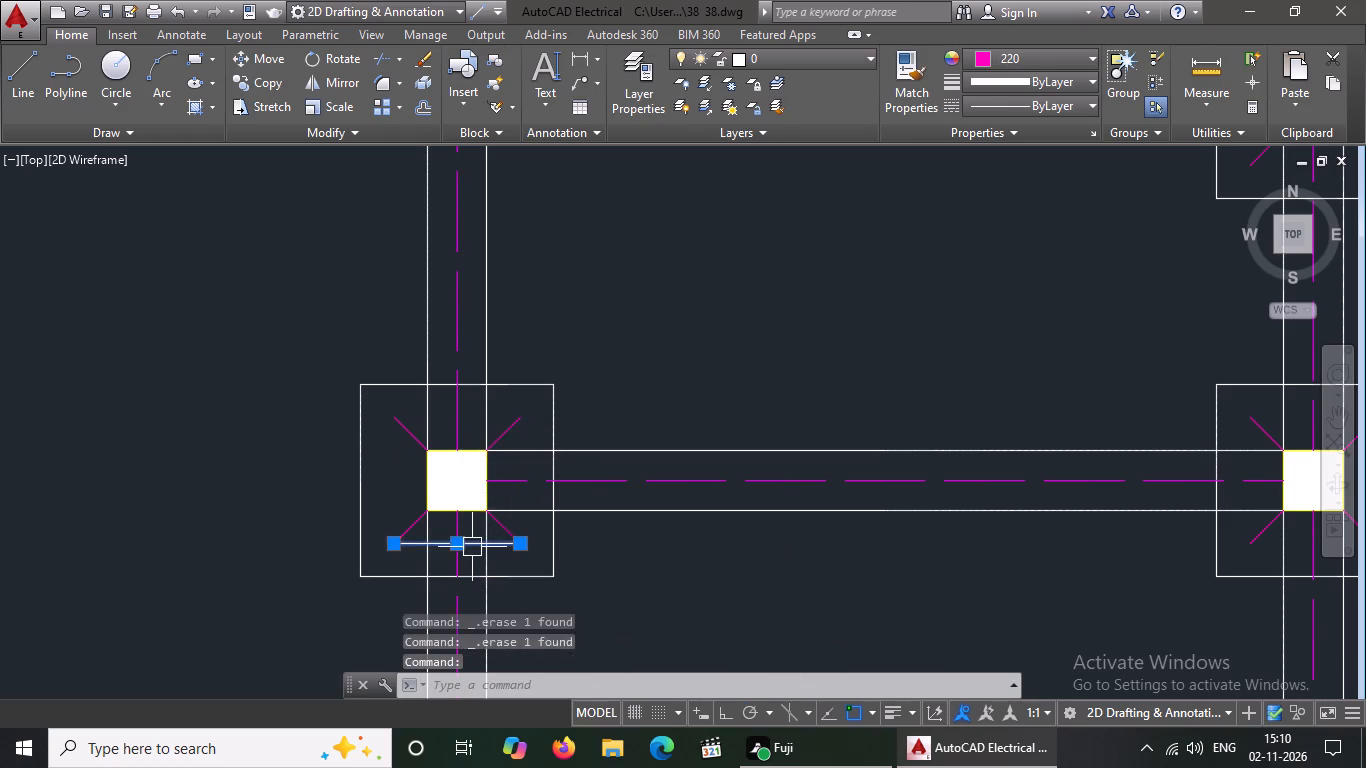
key(Delete)
Erase the four inner-square lines of the next footing down the middle axis, at the west end of the lower east-bay beam.
scroll(473, 424, down, 3)
scroll(679, 531, up, 3)
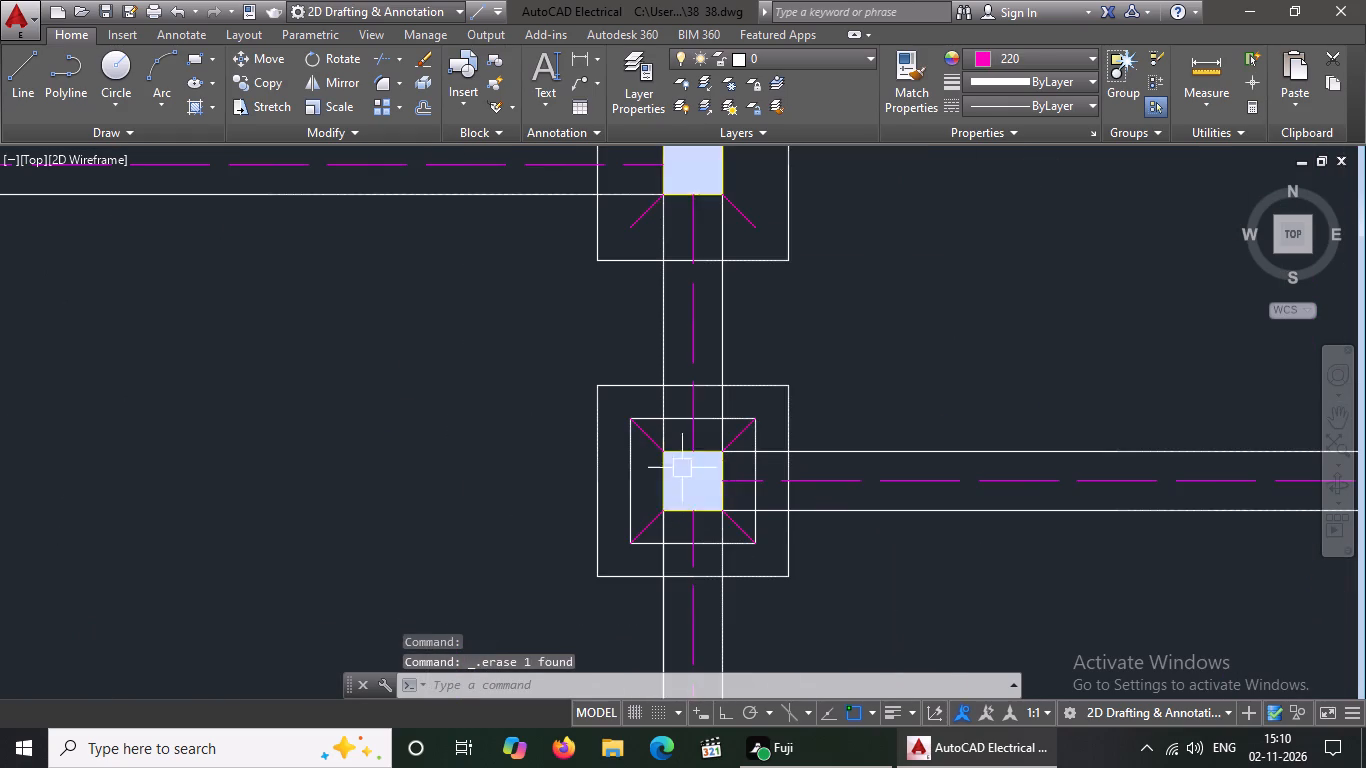
click(634, 494)
key(Delete)
click(711, 417)
key(Delete)
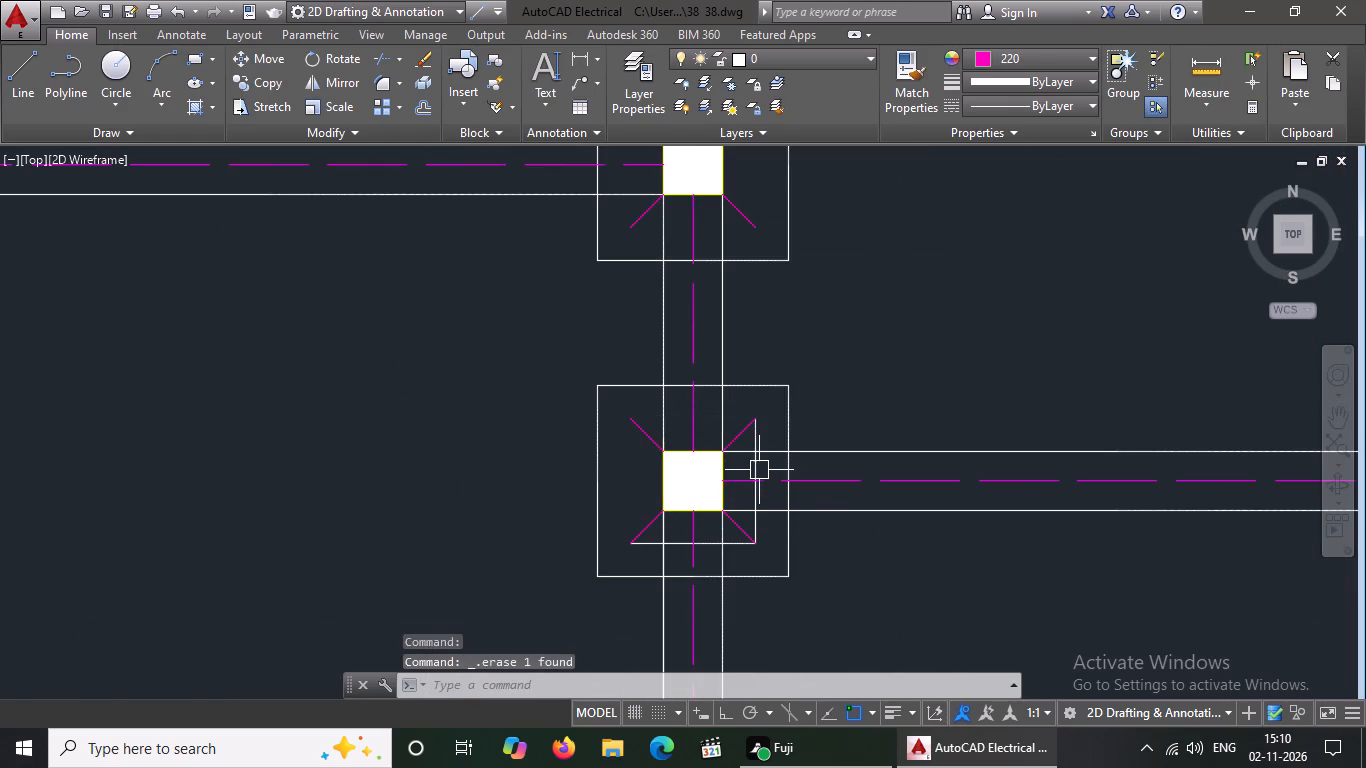
click(759, 467)
key(Delete)
click(717, 547)
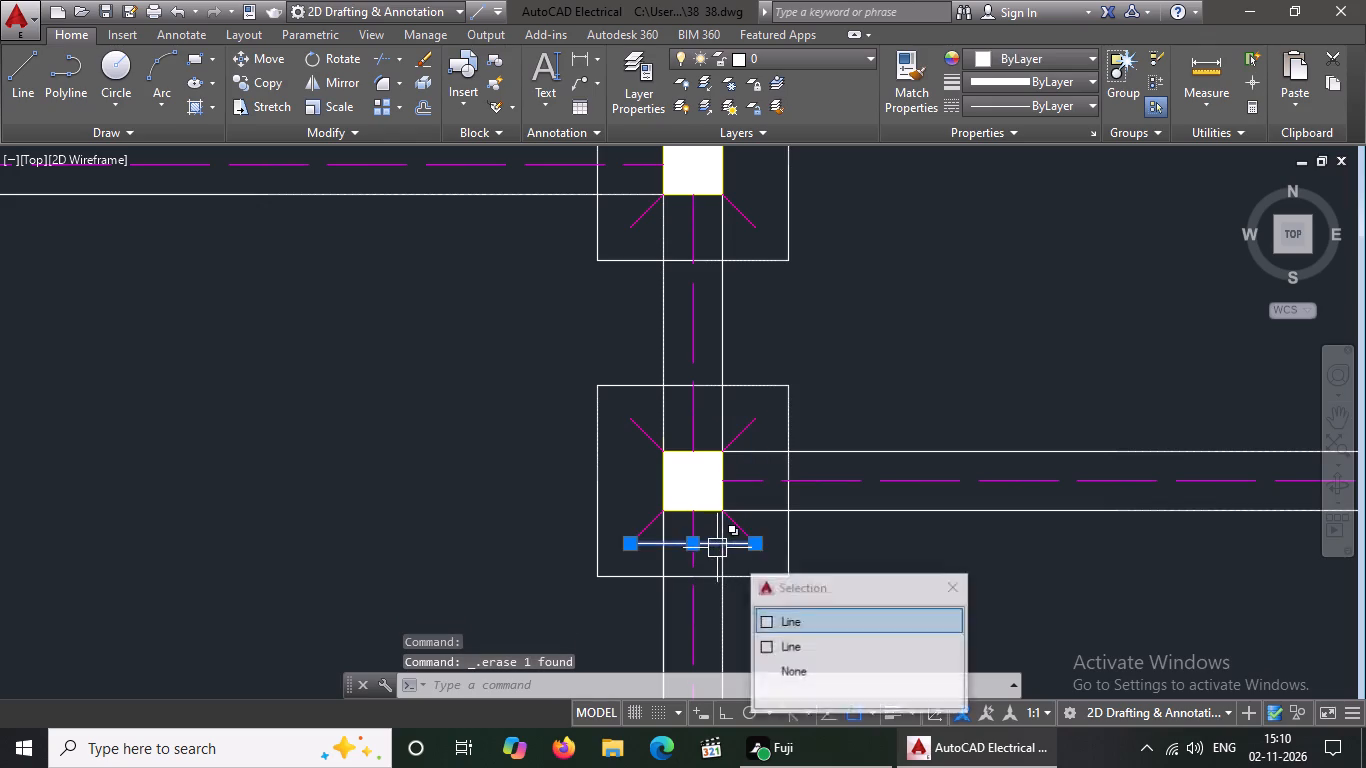
key(Delete)
Erase the four inner-square lines of the footing at the east end of that same east-bay beam.
scroll(665, 513, down, 3)
scroll(922, 493, up, 4)
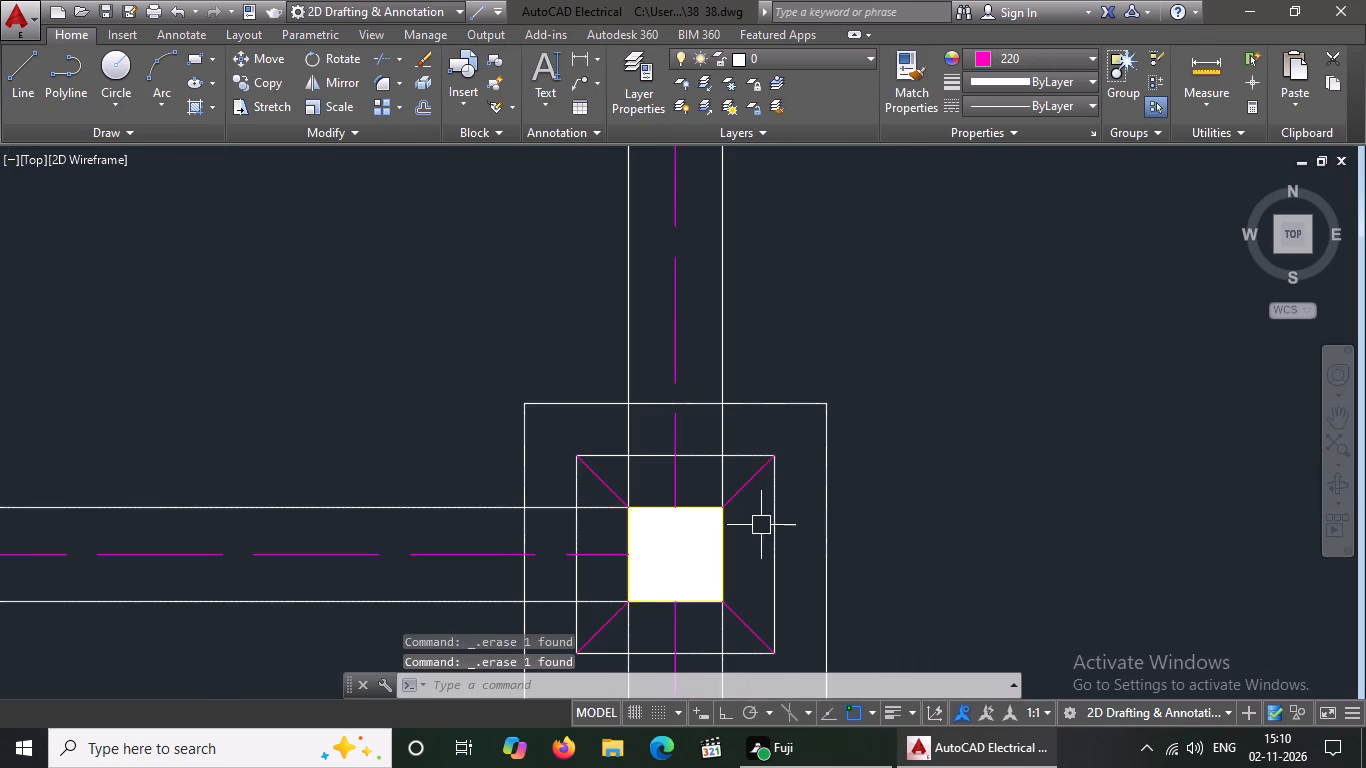
click(762, 525)
click(807, 518)
drag(804, 524, 801, 533)
click(745, 547)
key(Delete)
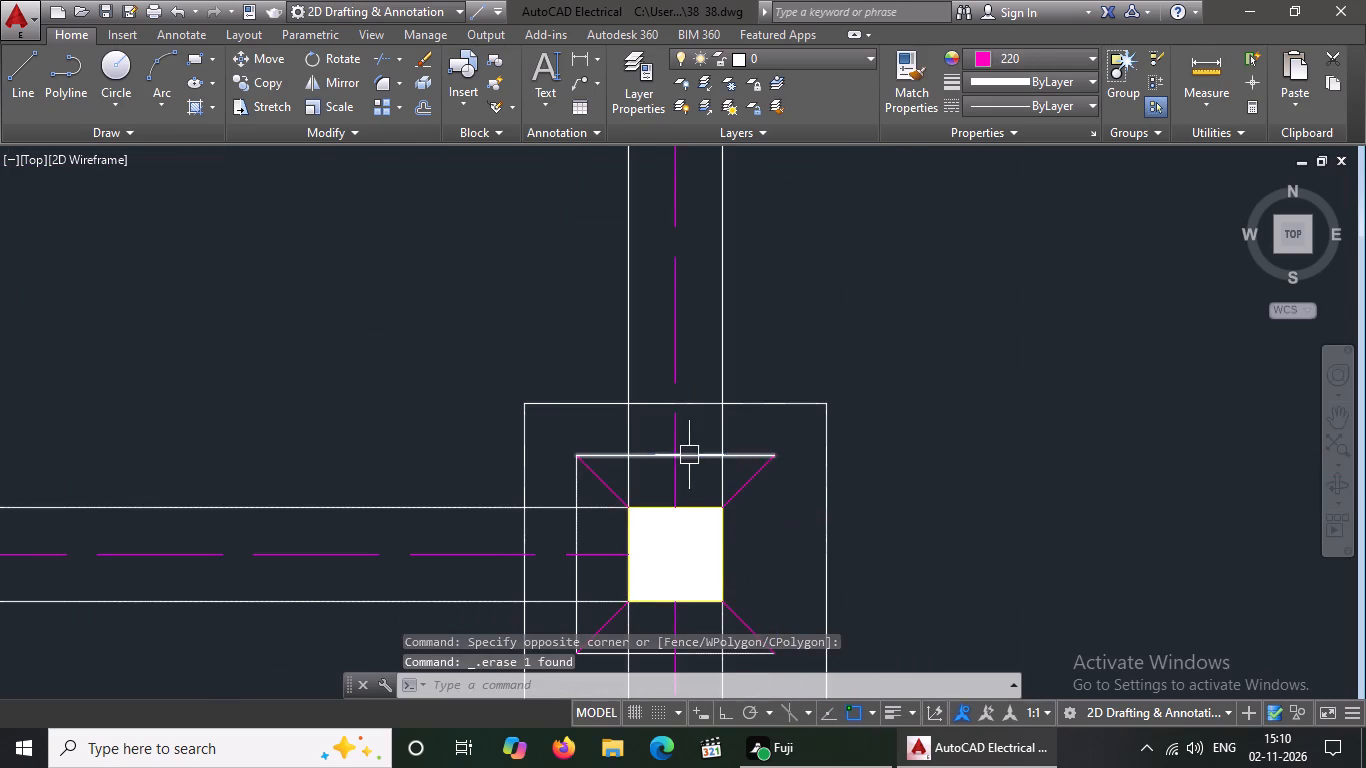
click(689, 455)
key(Delete)
click(582, 531)
key(Delete)
scroll(728, 432, down, 3)
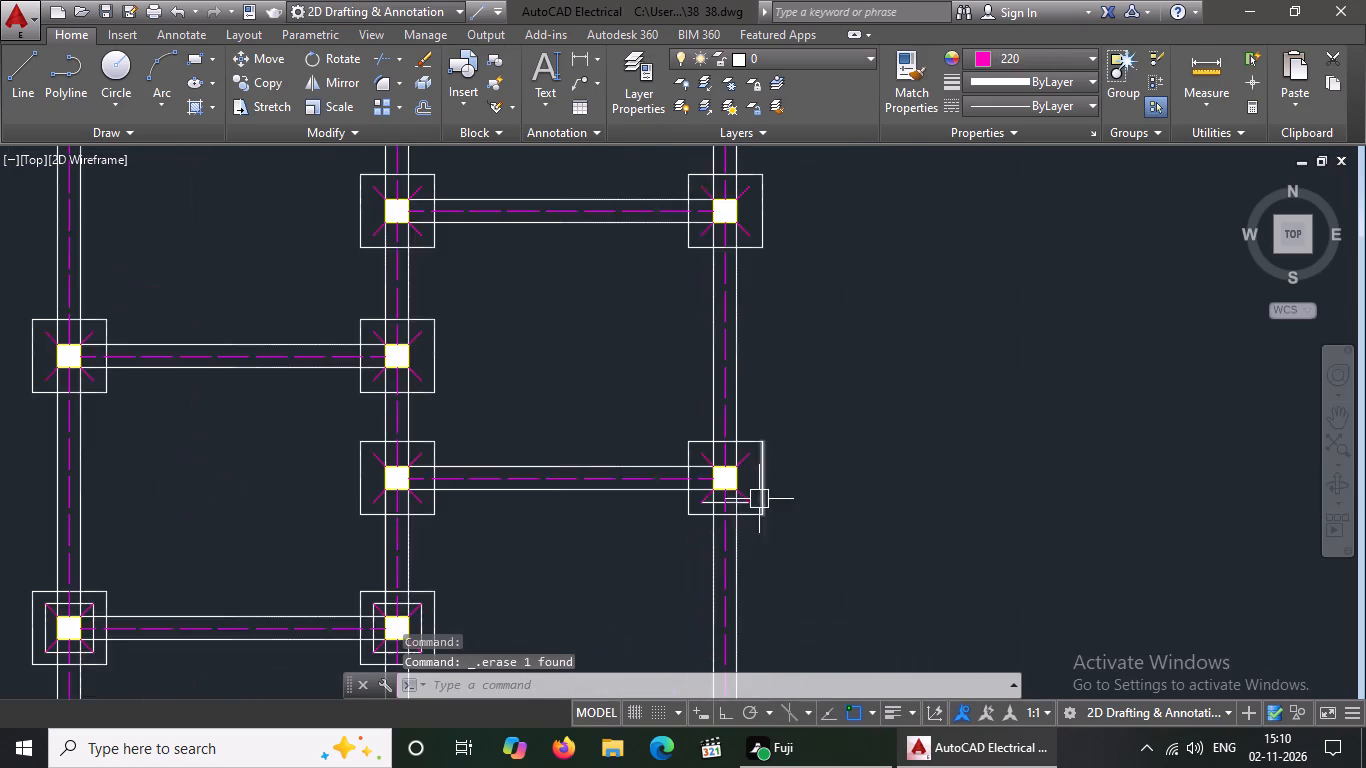
scroll(733, 538, up, 2)
click(729, 450)
key(Delete)
Erase the four inner-square lines of the middle-axis footing at the east end of the lower west-bay beam.
scroll(857, 430, down, 2)
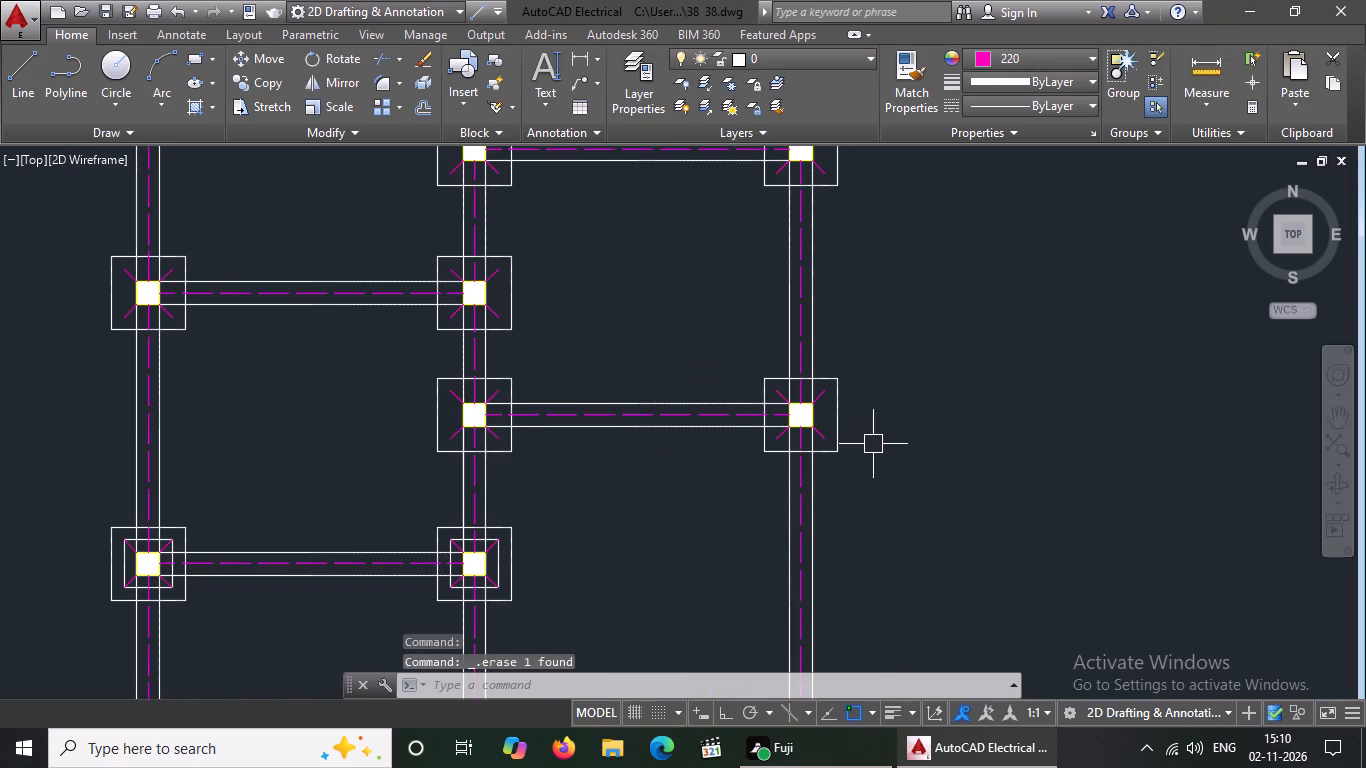
scroll(819, 379, down, 3)
scroll(767, 428, up, 2)
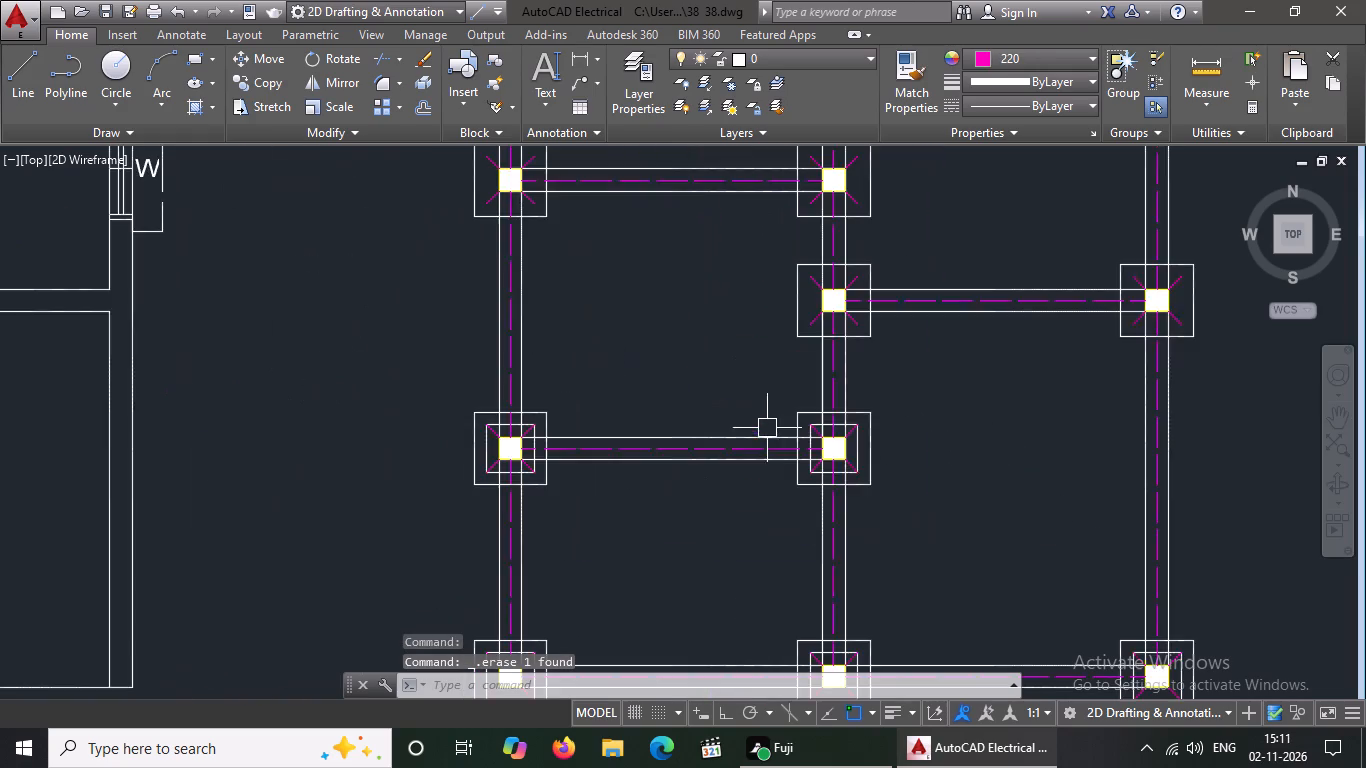
scroll(767, 428, up, 3)
click(852, 431)
key(Delete)
click(901, 468)
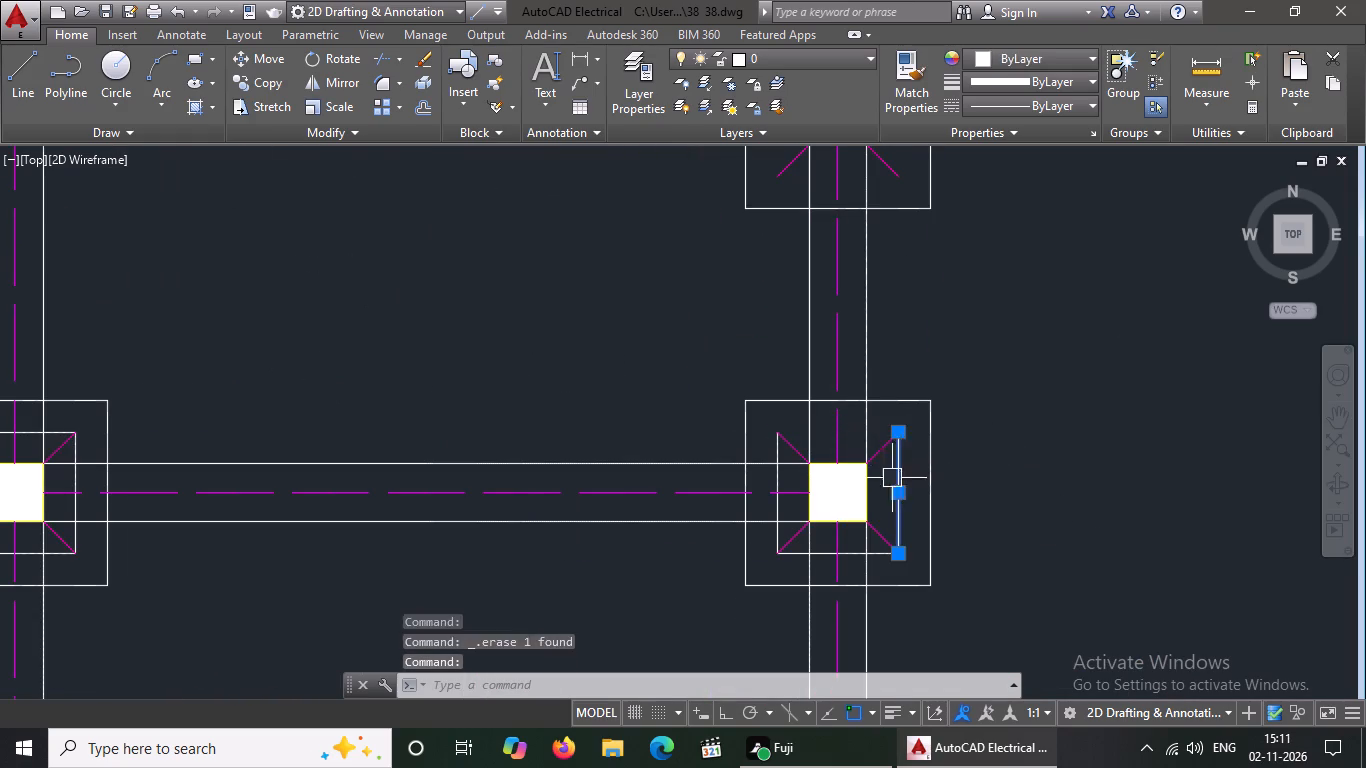
key(Delete)
click(782, 504)
key(Delete)
drag(808, 554, 817, 550)
key(Delete)
Erase the four inner-square lines of the footing at the west end of that lower west-bay beam.
scroll(892, 463, down, 2)
scroll(588, 444, up, 4)
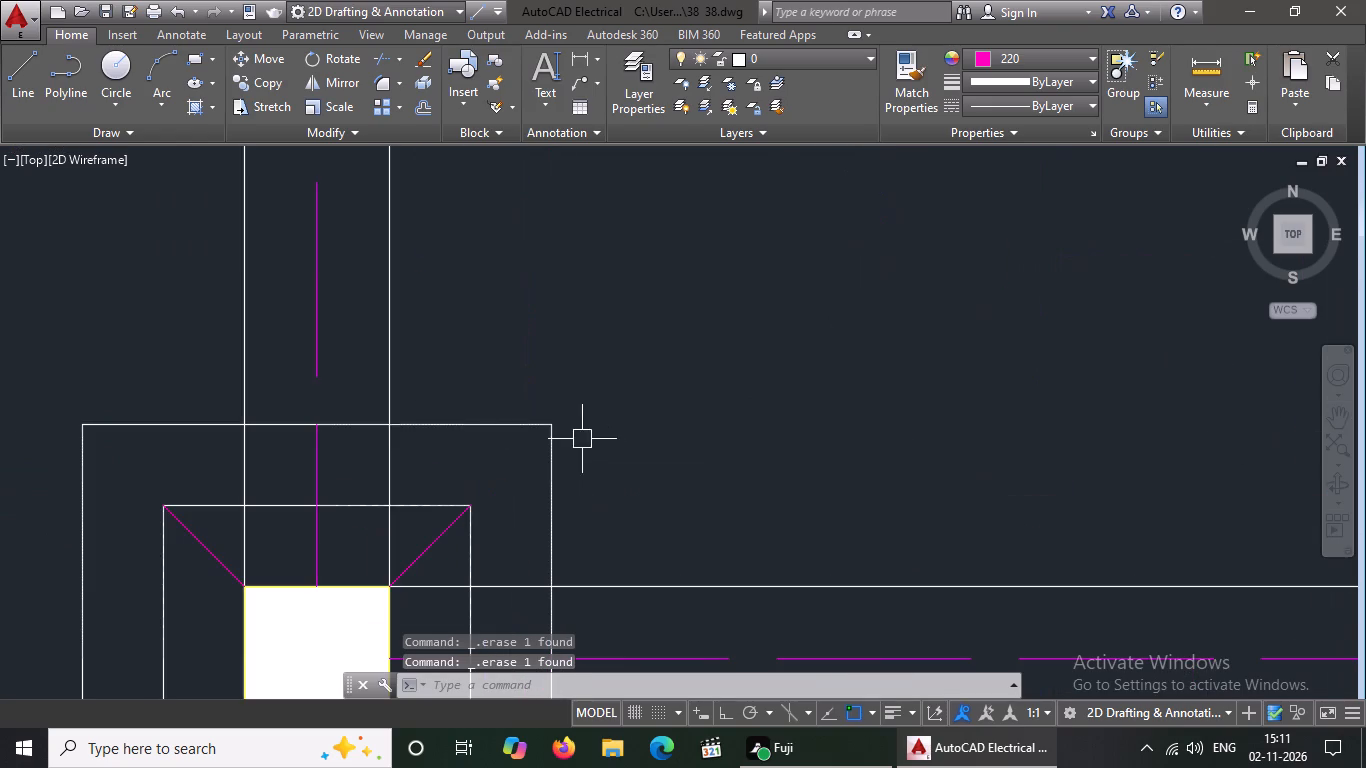
click(348, 499)
key(Delete)
click(466, 536)
key(Delete)
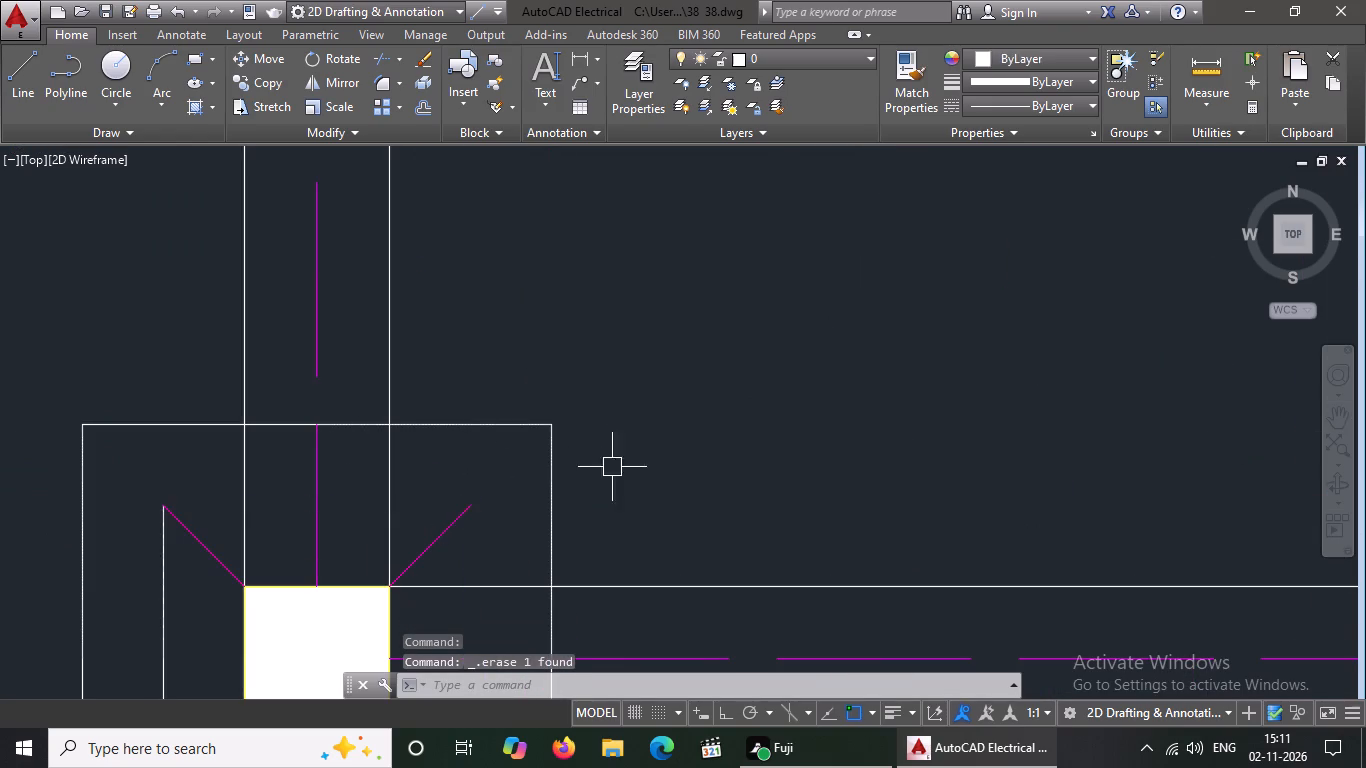
scroll(734, 344, down, 6)
scroll(727, 409, up, 4)
click(635, 326)
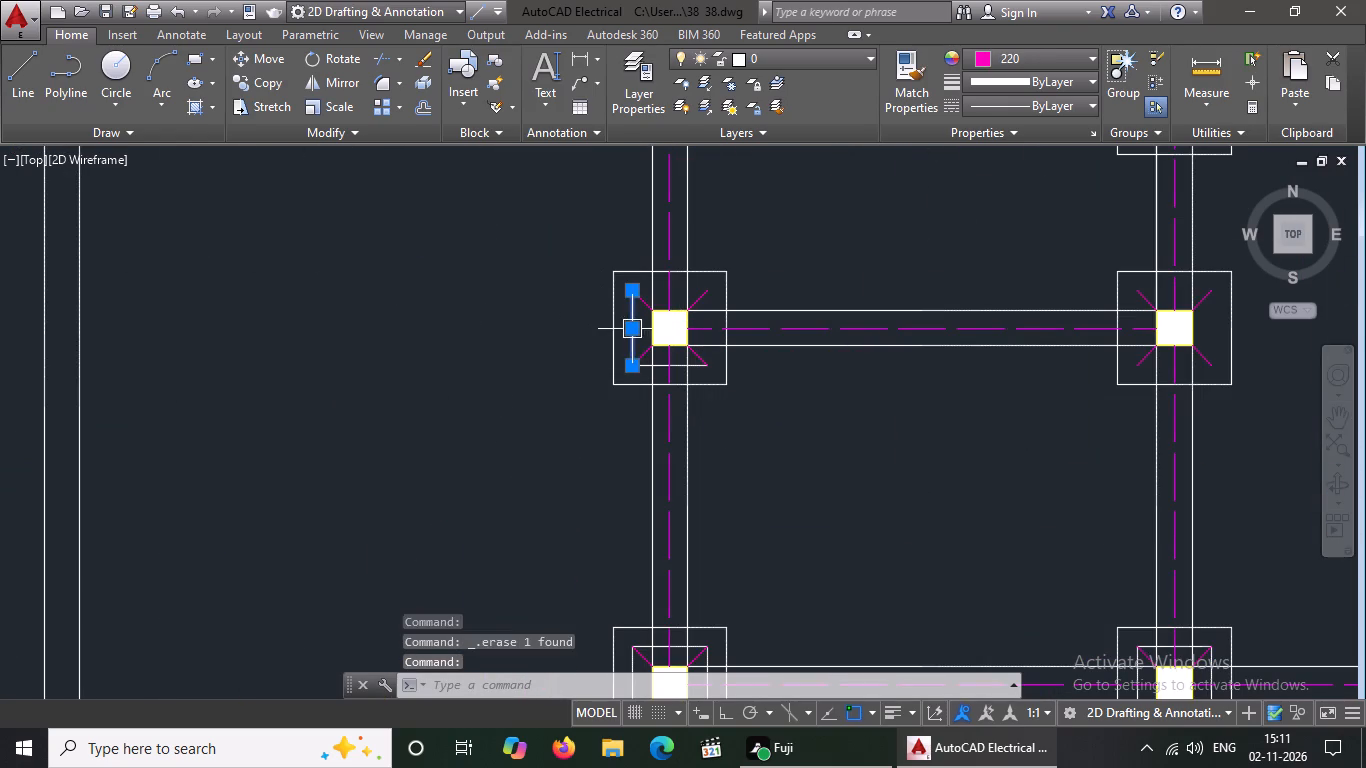
key(Delete)
scroll(663, 360, up, 2)
click(629, 374)
key(Delete)
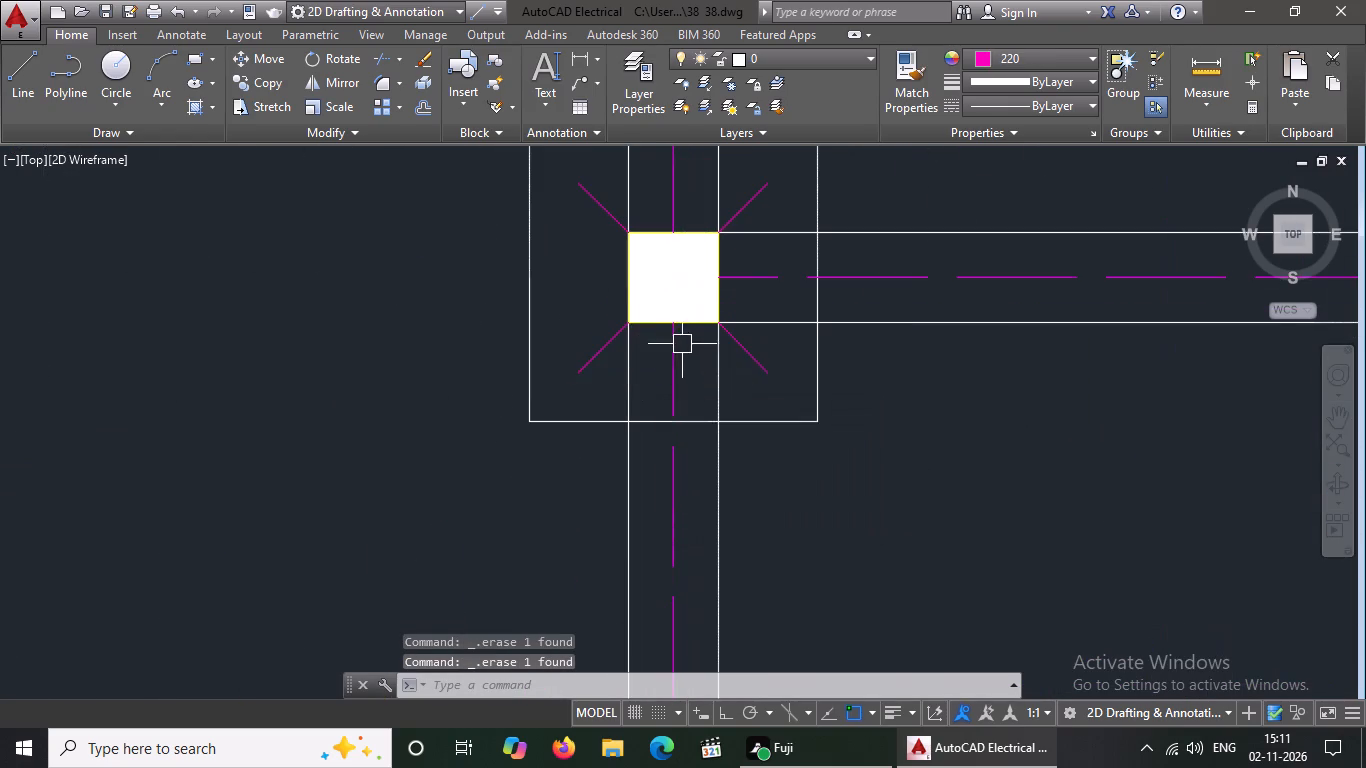
Erase the four inner-square lines of the footing at the plan's southwest corner.
scroll(682, 330, down, 5)
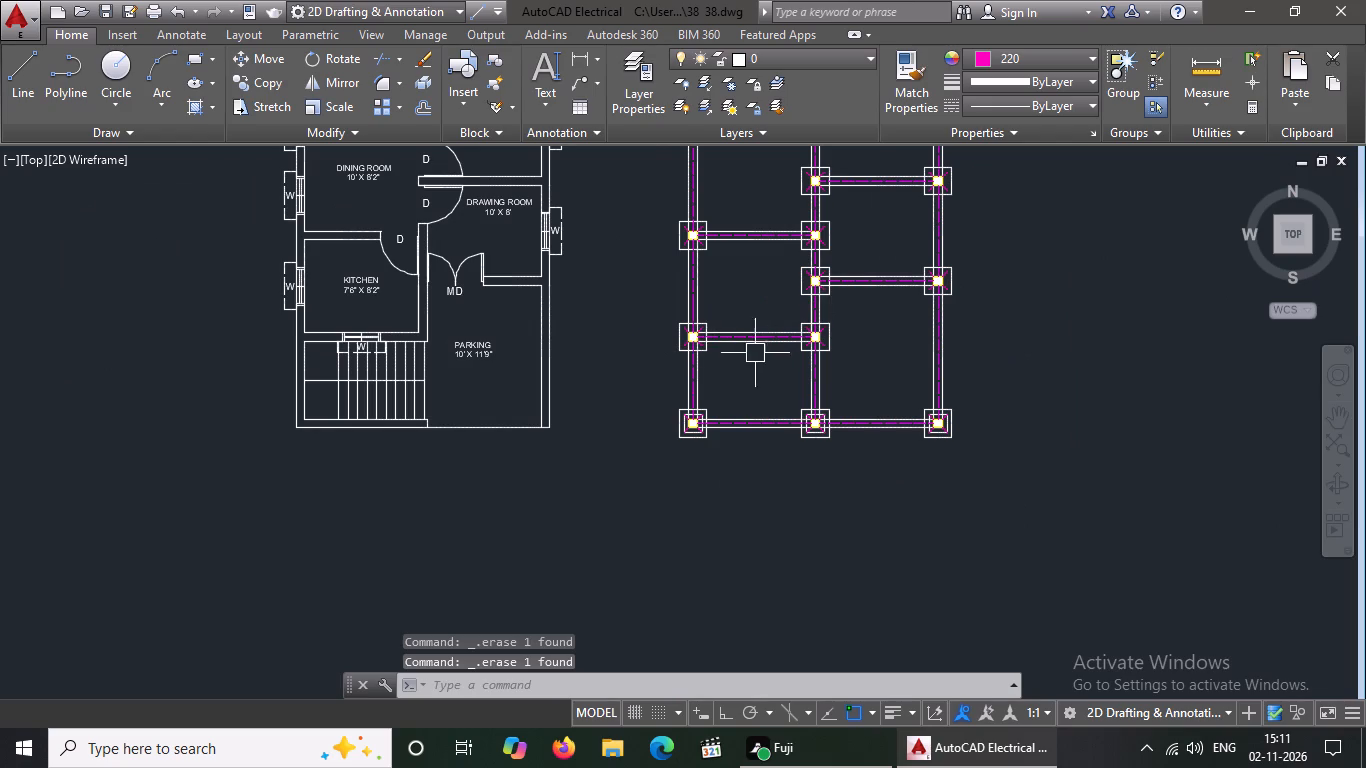
scroll(689, 396, up, 3)
scroll(680, 503, up, 2)
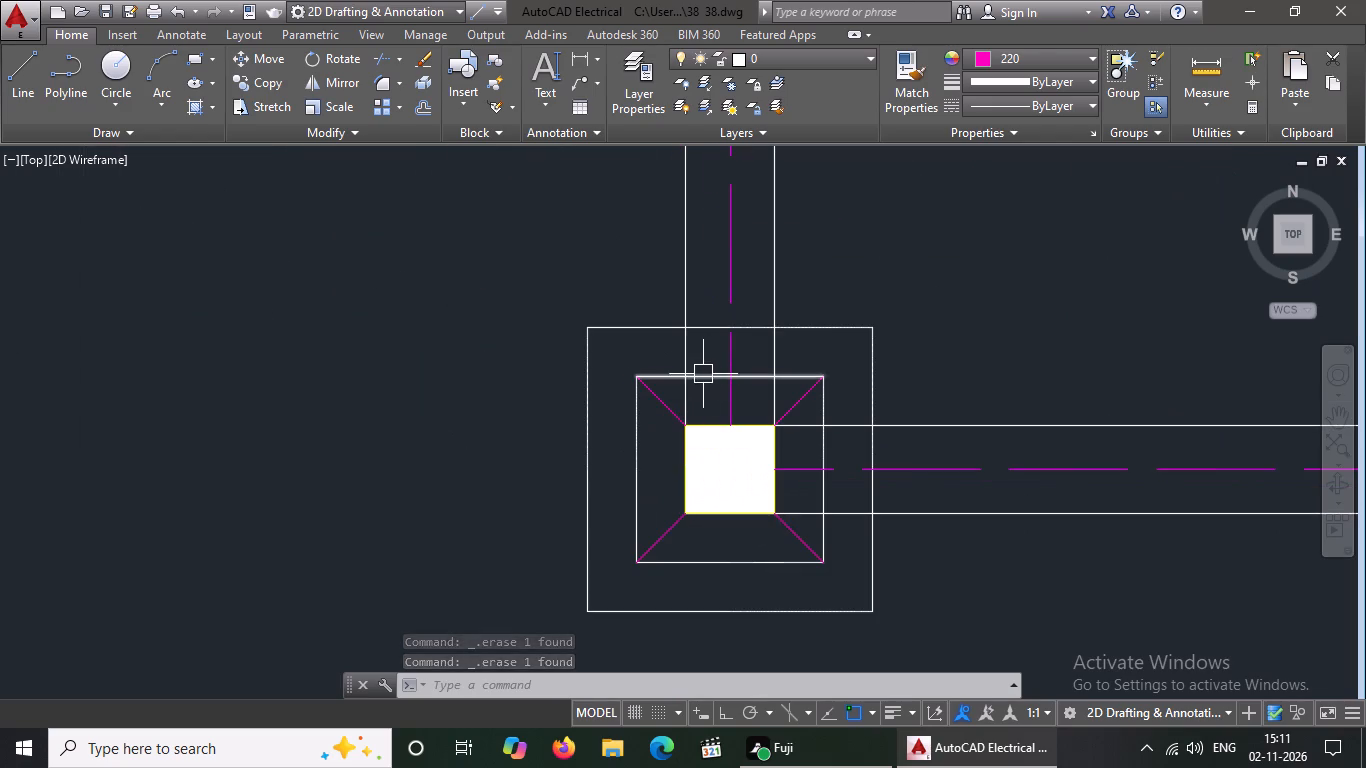
click(703, 374)
key(Delete)
click(604, 464)
click(649, 434)
click(647, 446)
click(594, 497)
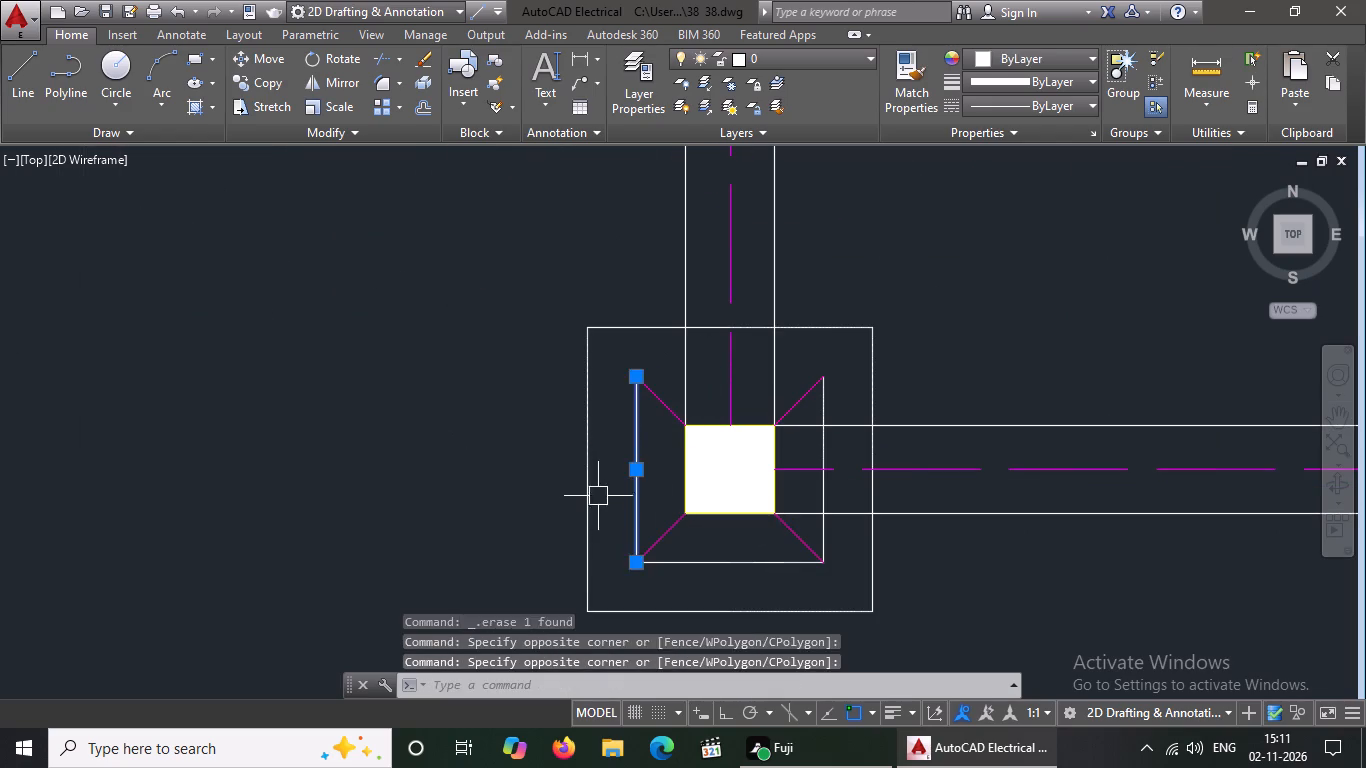
key(Delete)
click(707, 548)
drag(725, 609, 717, 599)
click(720, 578)
click(725, 548)
click(729, 556)
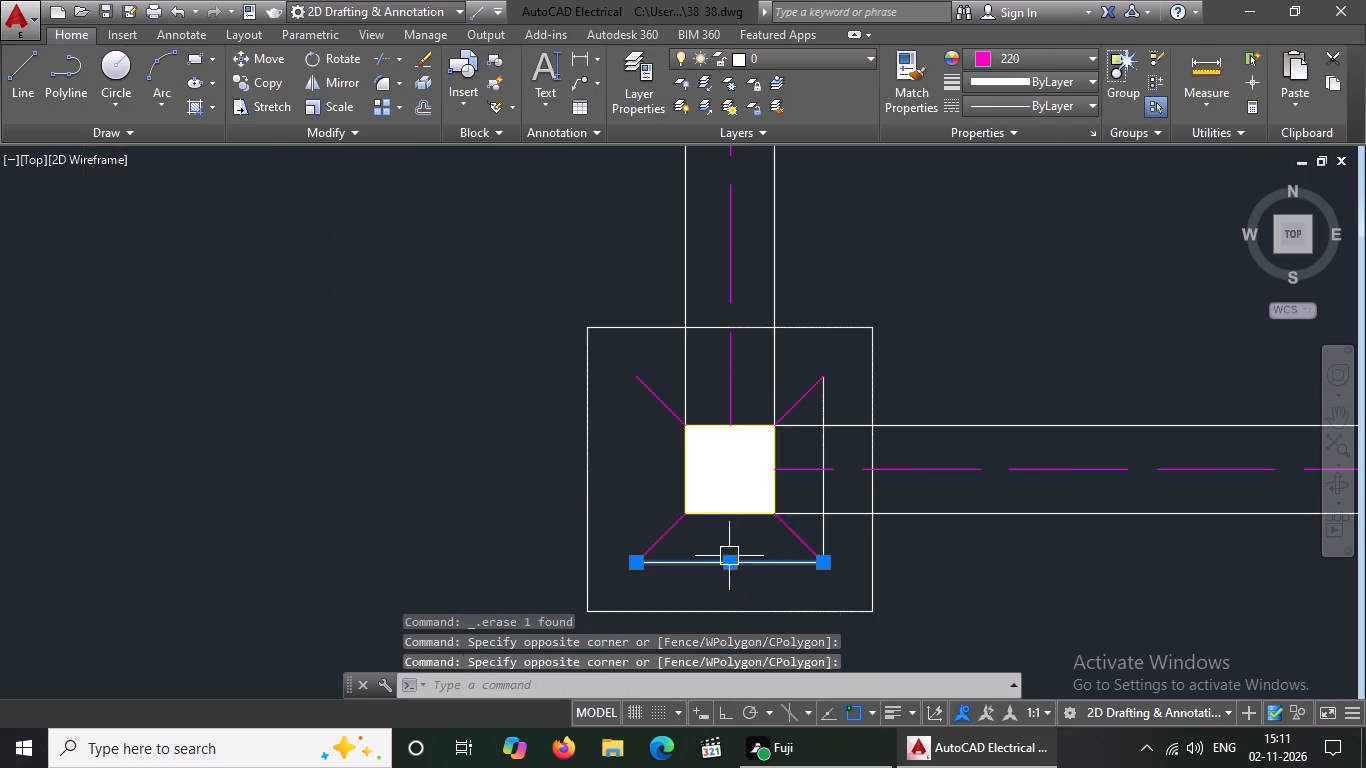
click(738, 591)
key(Delete)
click(742, 571)
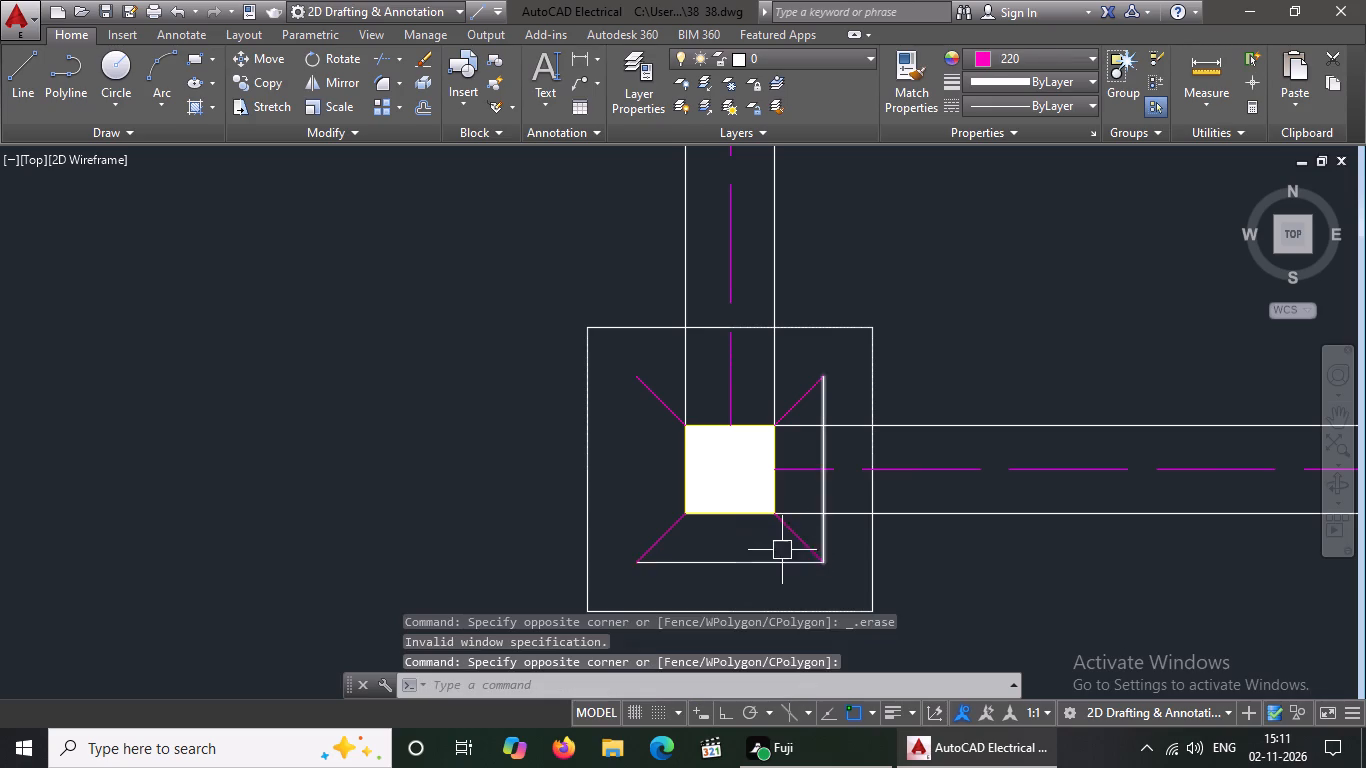
click(749, 567)
key(Delete)
click(821, 497)
key(Delete)
Erase the north and east inner-square lines of the middle footing on the plan's southernmost beam.
scroll(740, 546, down, 3)
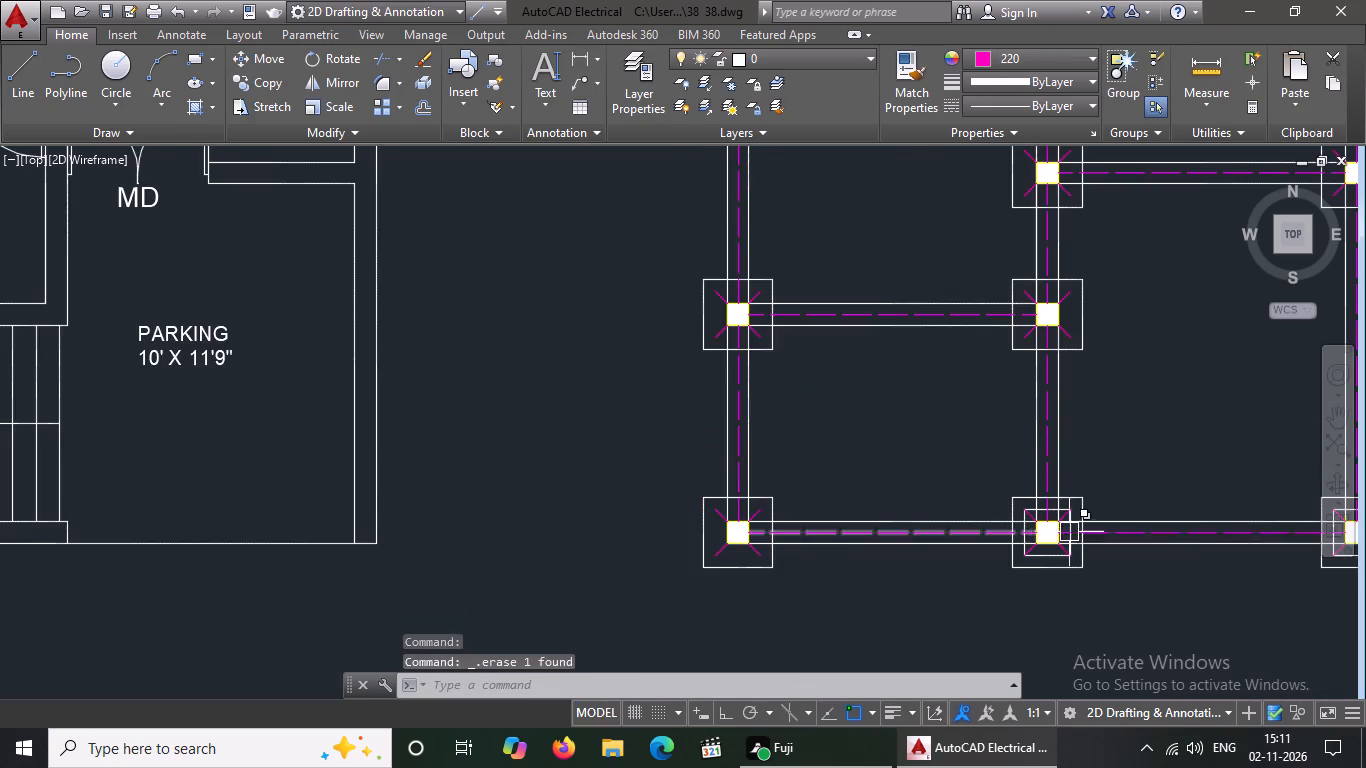
scroll(1075, 533, up, 3)
click(972, 440)
key(Delete)
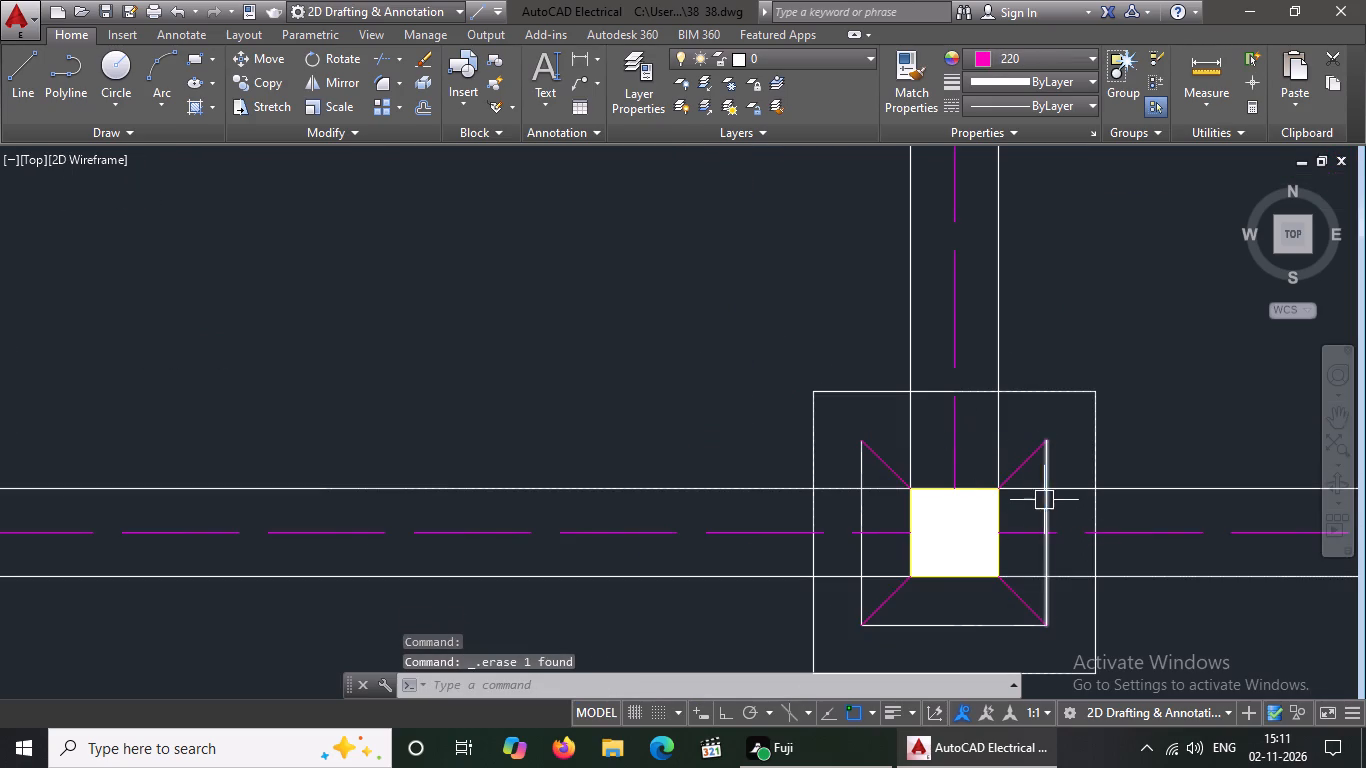
click(1044, 499)
key(Delete)
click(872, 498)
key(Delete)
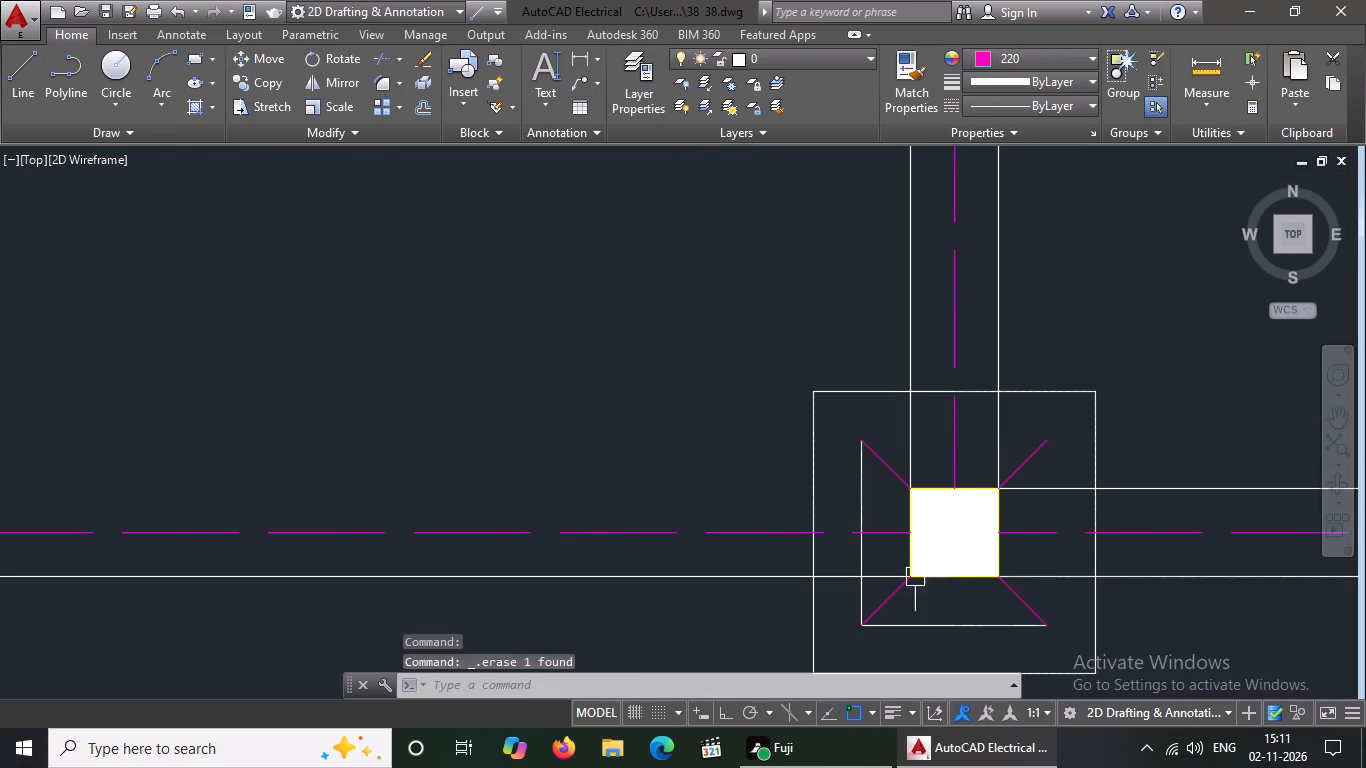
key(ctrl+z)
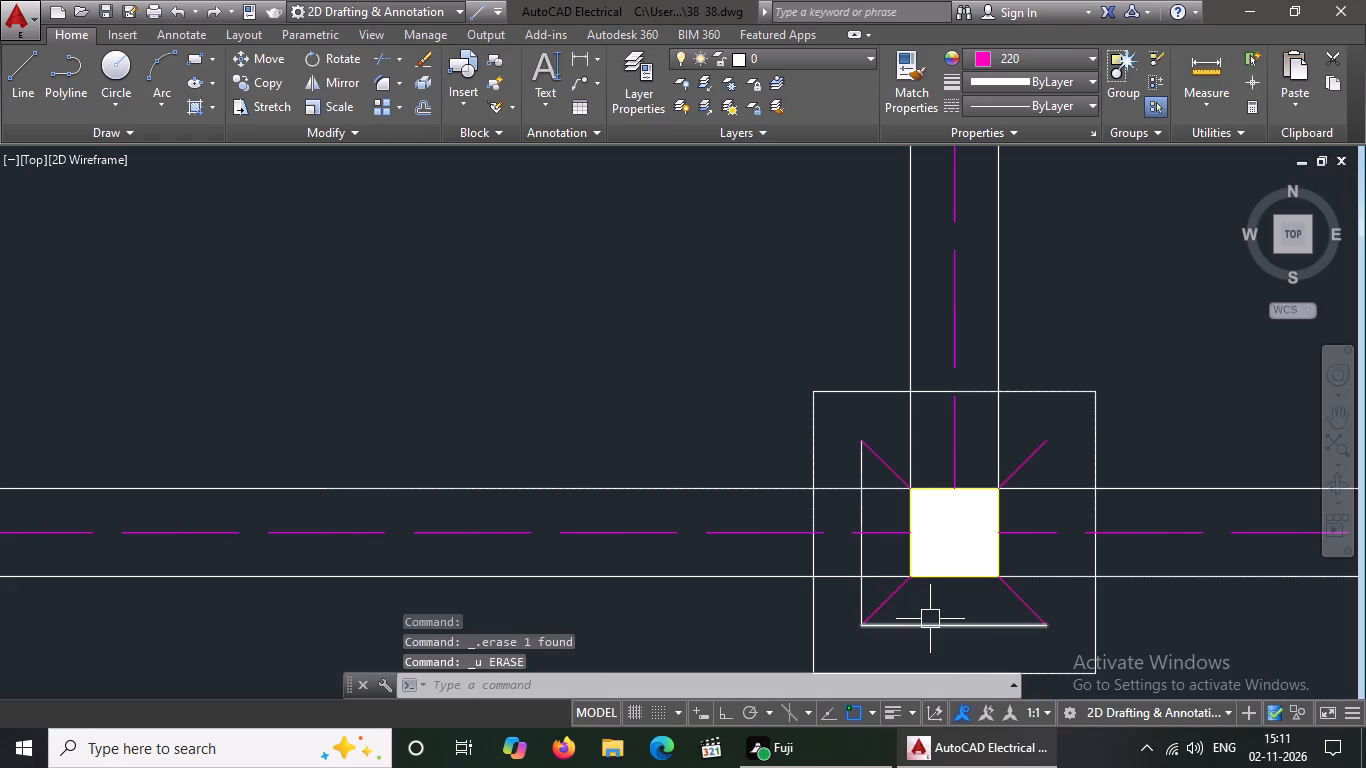
Erase the remaining south and west inner-square lines of the middle footing on the southernmost beam.
click(932, 616)
click(935, 640)
click(939, 631)
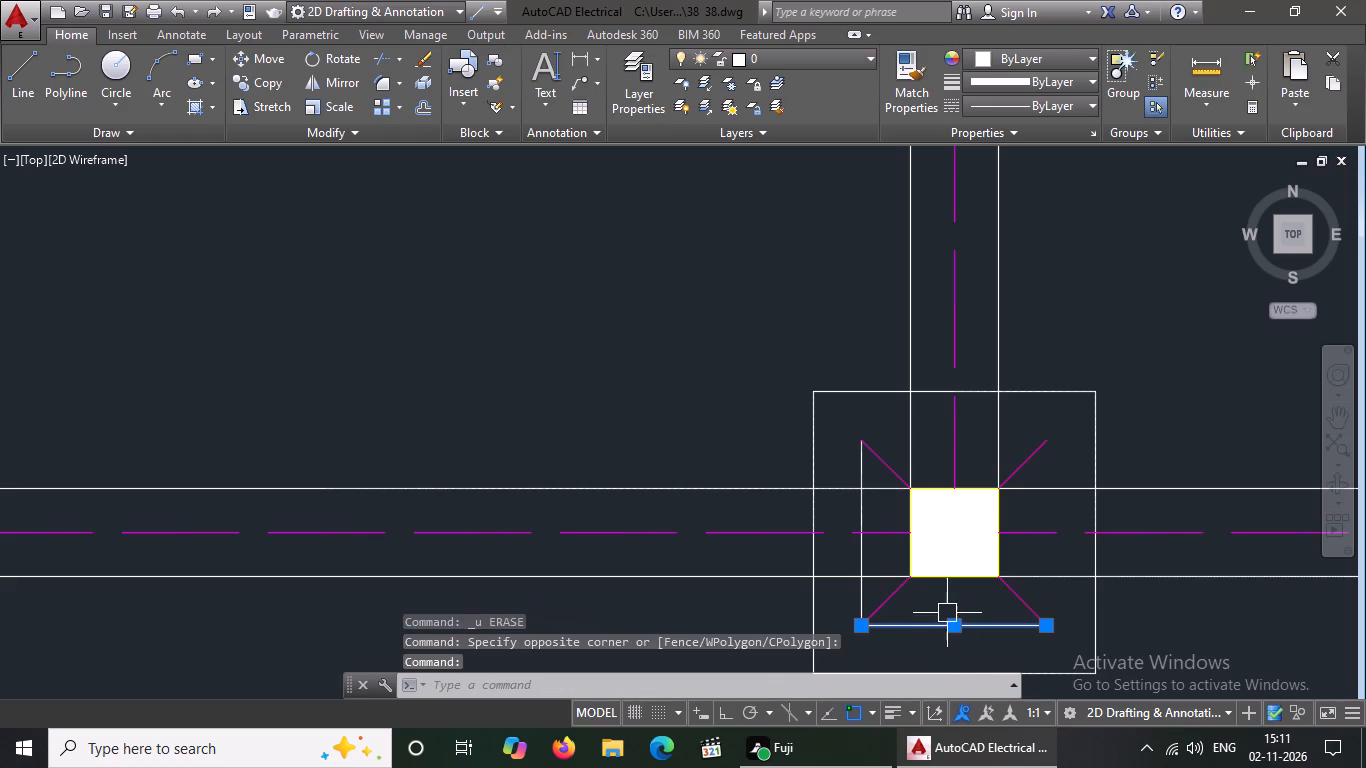
key(Delete)
click(862, 549)
key(Delete)
Erase the north, east and west inner-square lines of the footing at the plan's southeast corner.
scroll(873, 543, down, 5)
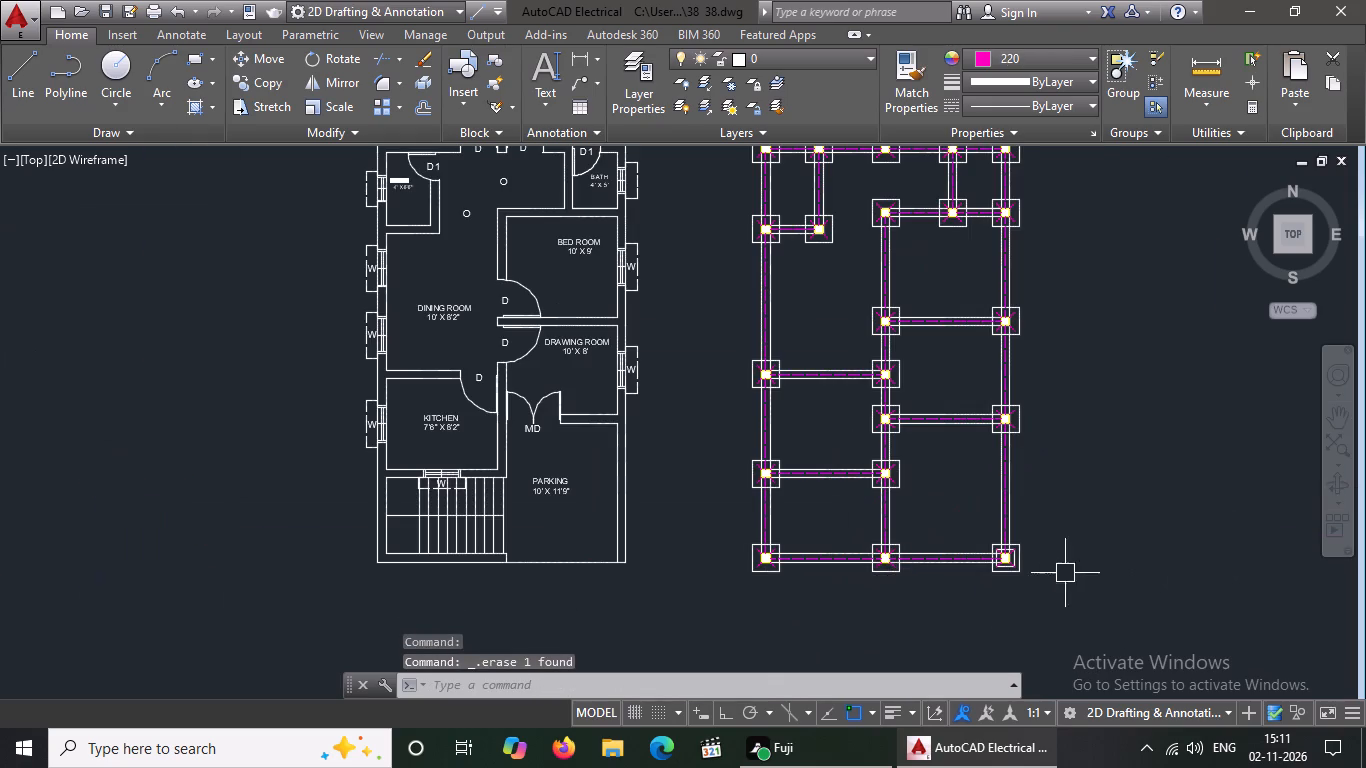
scroll(1007, 560, up, 7)
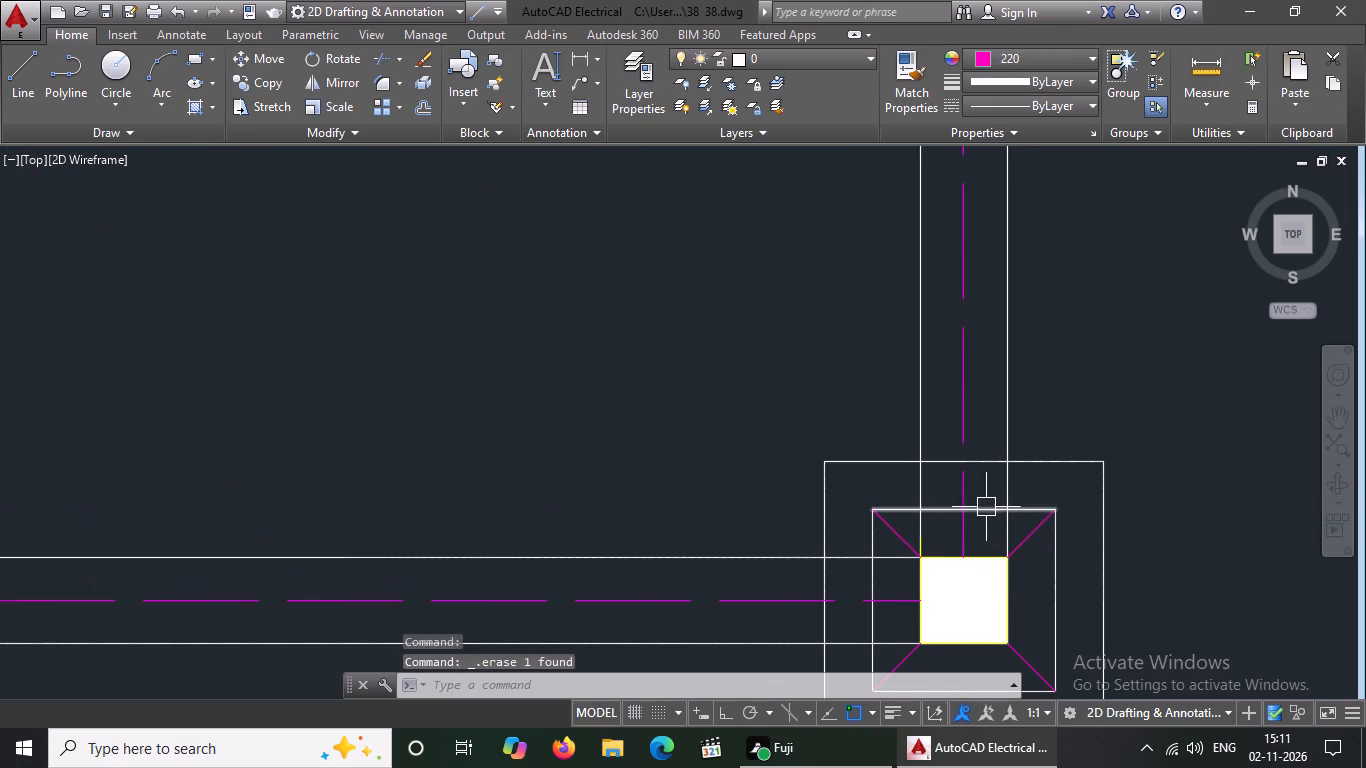
click(986, 506)
key(Delete)
click(1060, 587)
key(Delete)
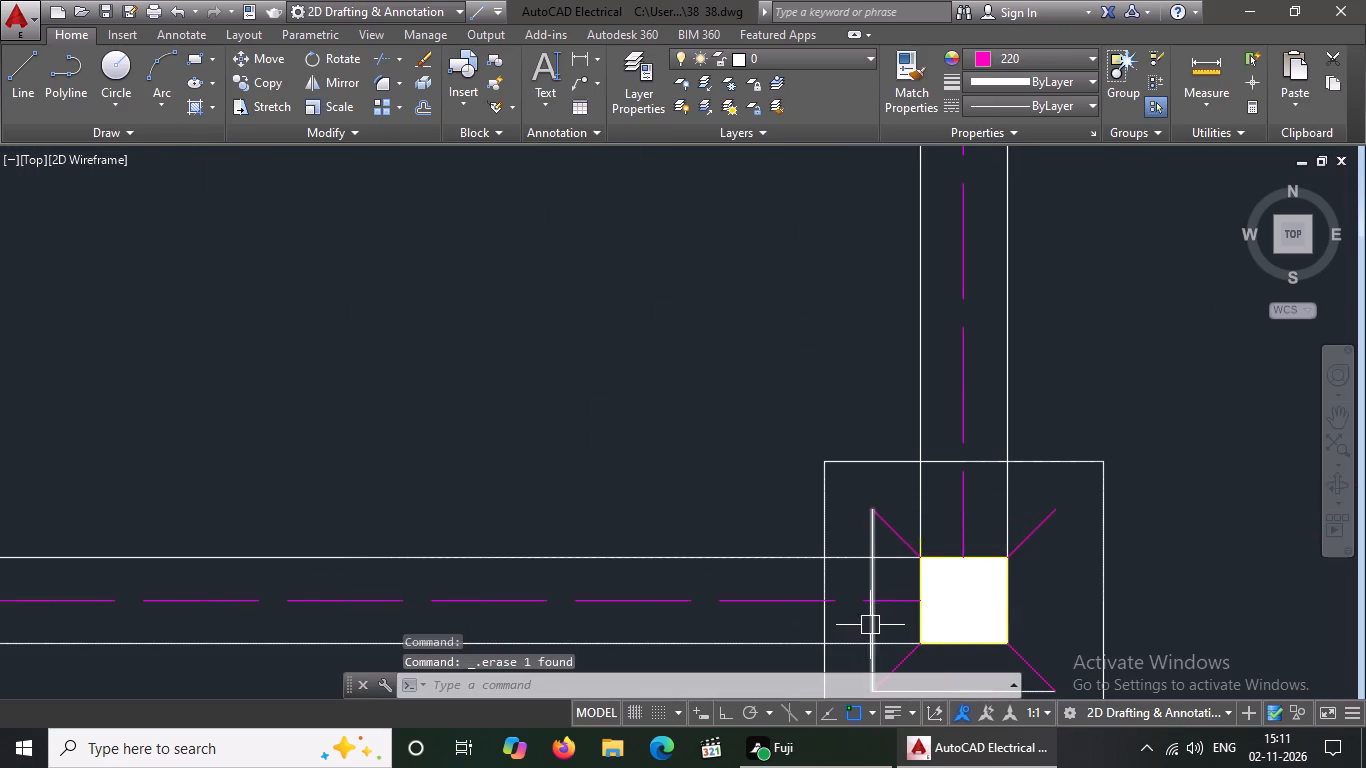
click(869, 623)
key(Delete)
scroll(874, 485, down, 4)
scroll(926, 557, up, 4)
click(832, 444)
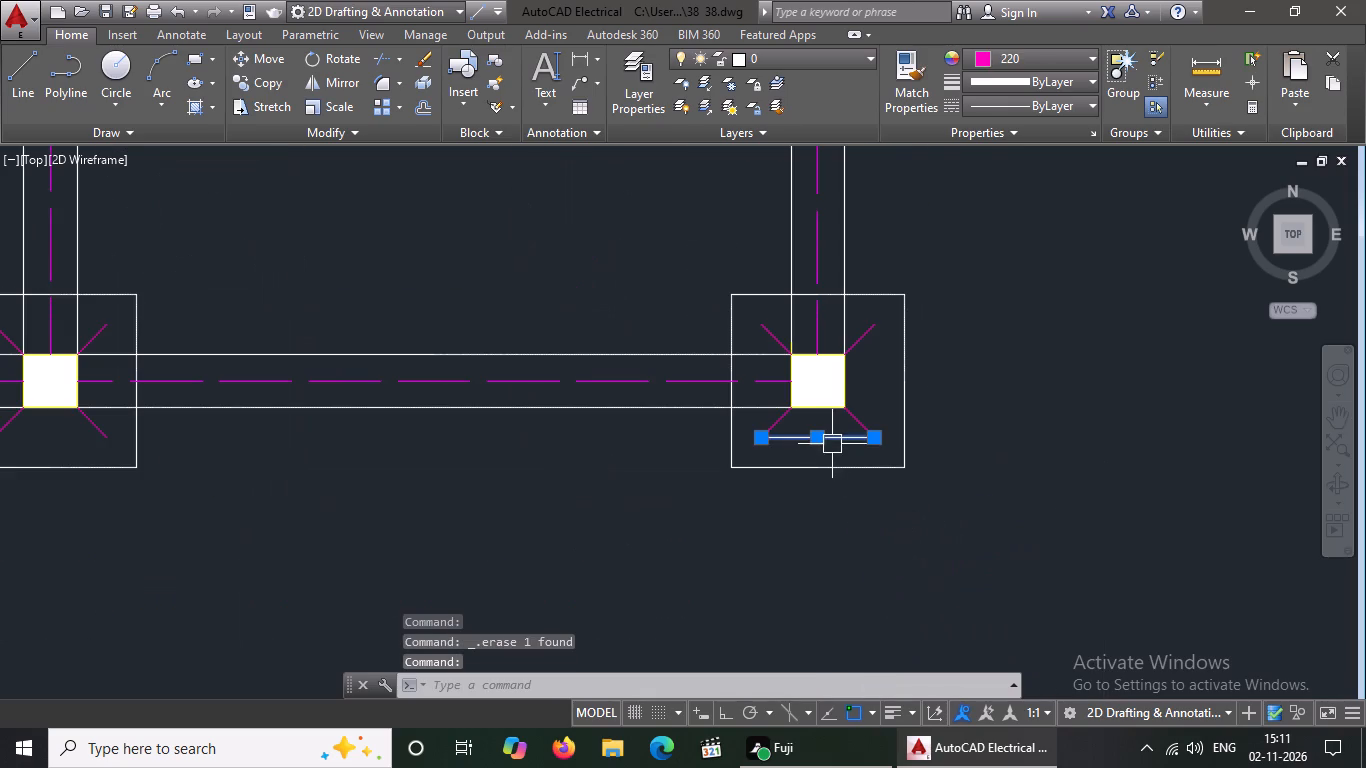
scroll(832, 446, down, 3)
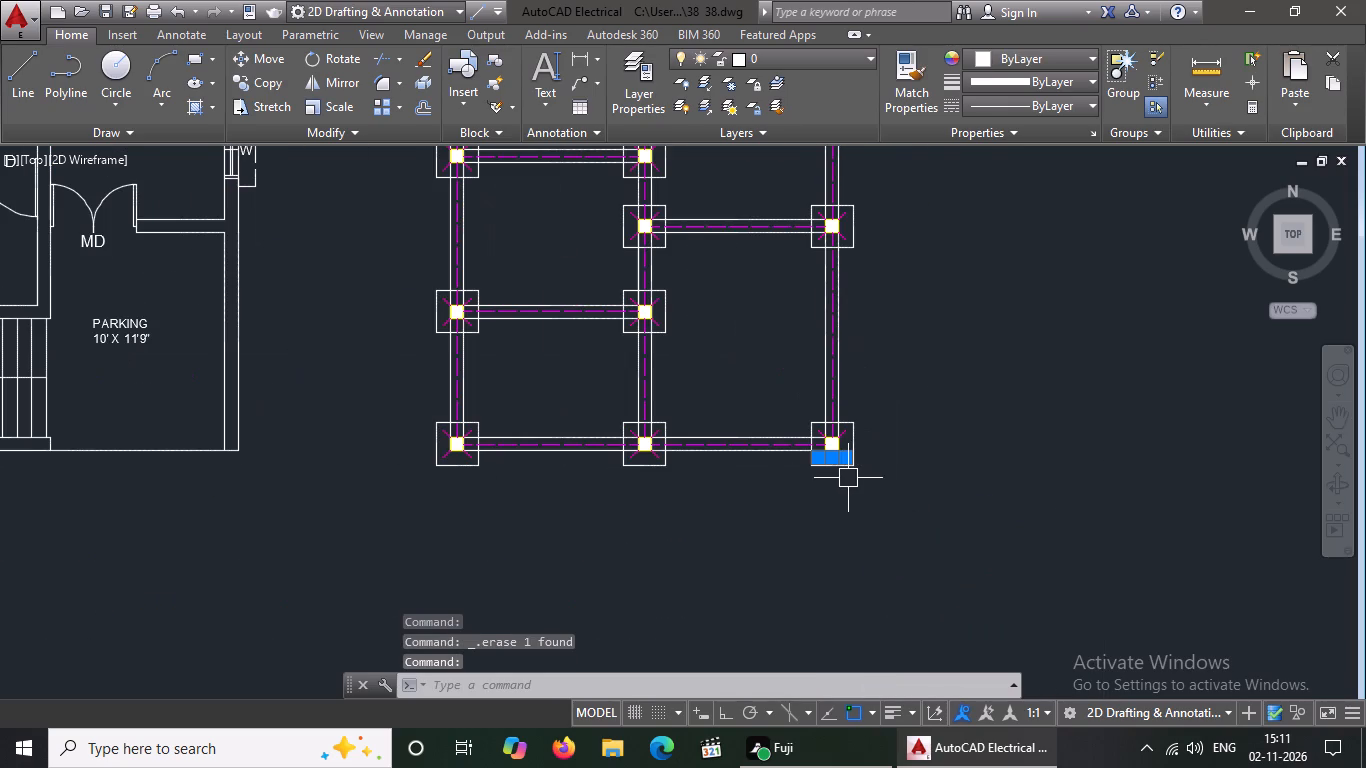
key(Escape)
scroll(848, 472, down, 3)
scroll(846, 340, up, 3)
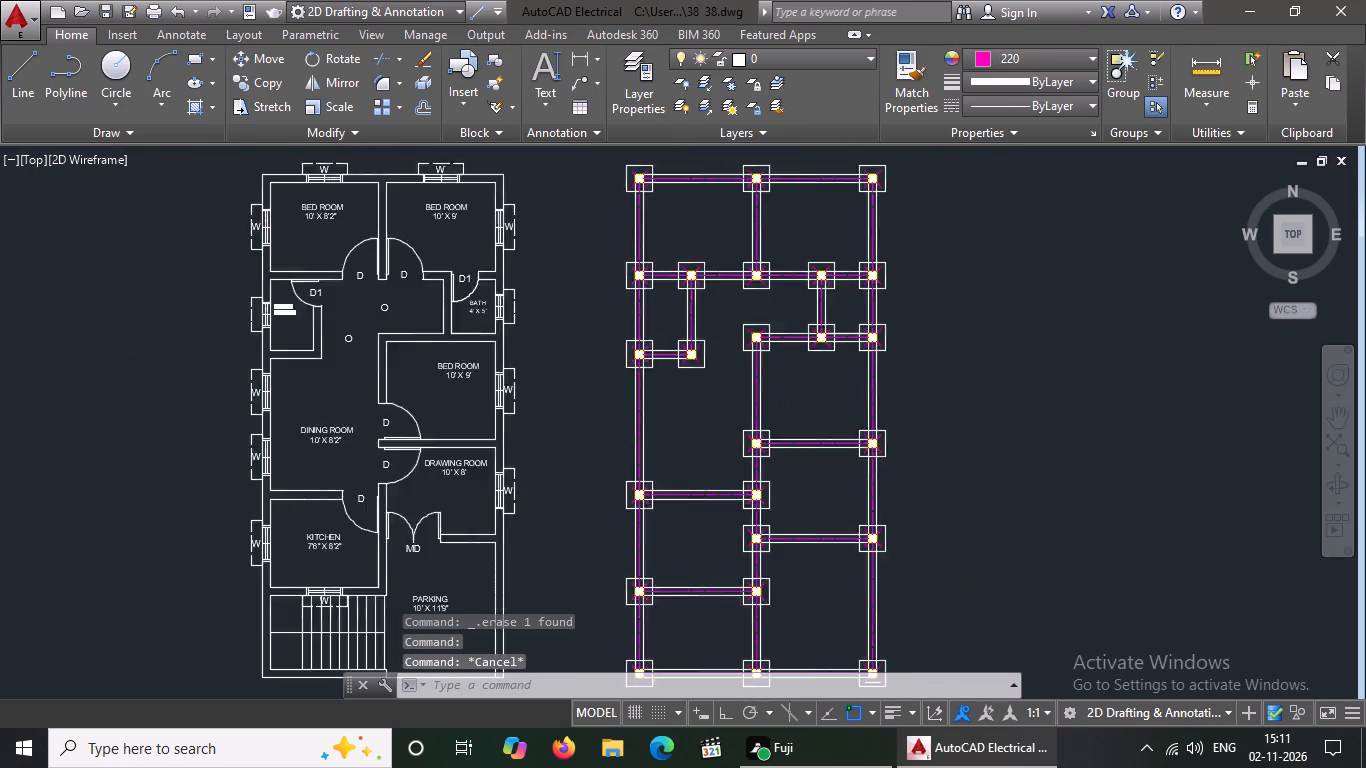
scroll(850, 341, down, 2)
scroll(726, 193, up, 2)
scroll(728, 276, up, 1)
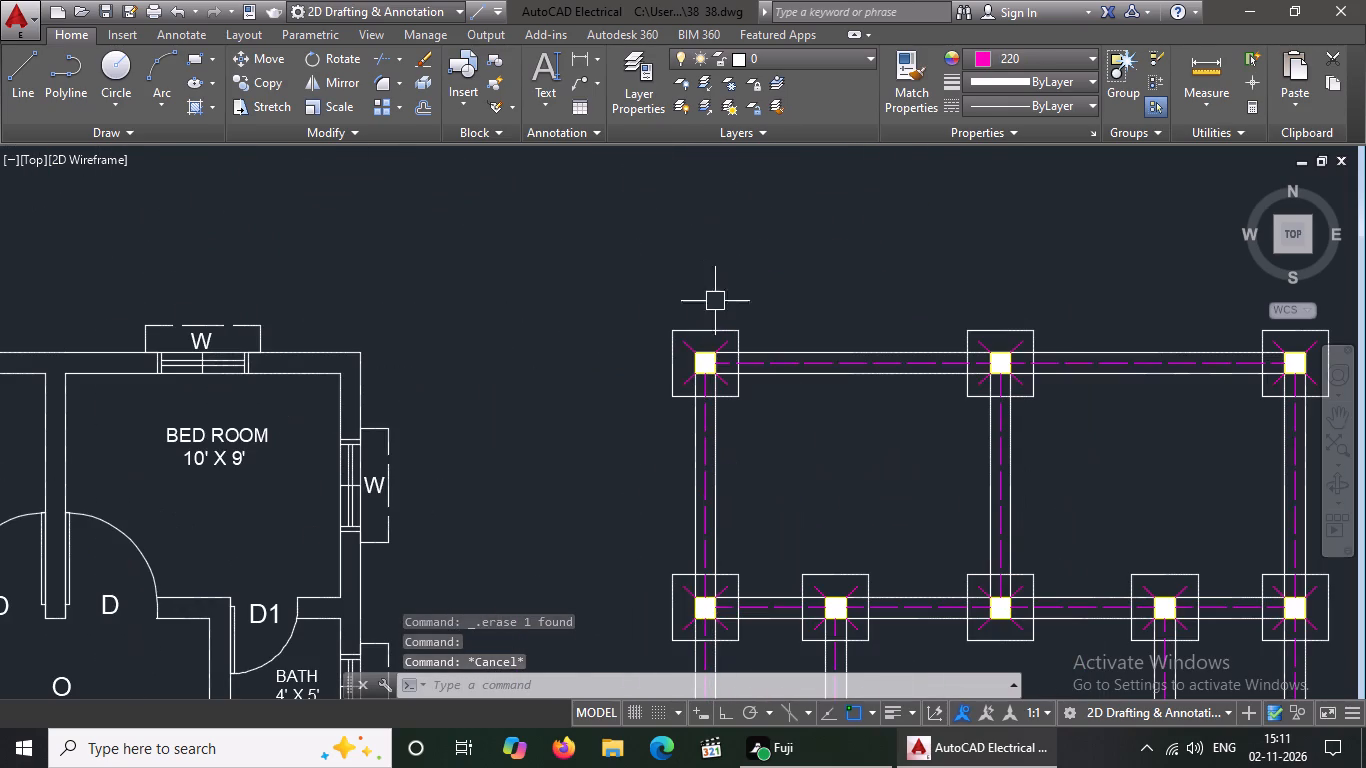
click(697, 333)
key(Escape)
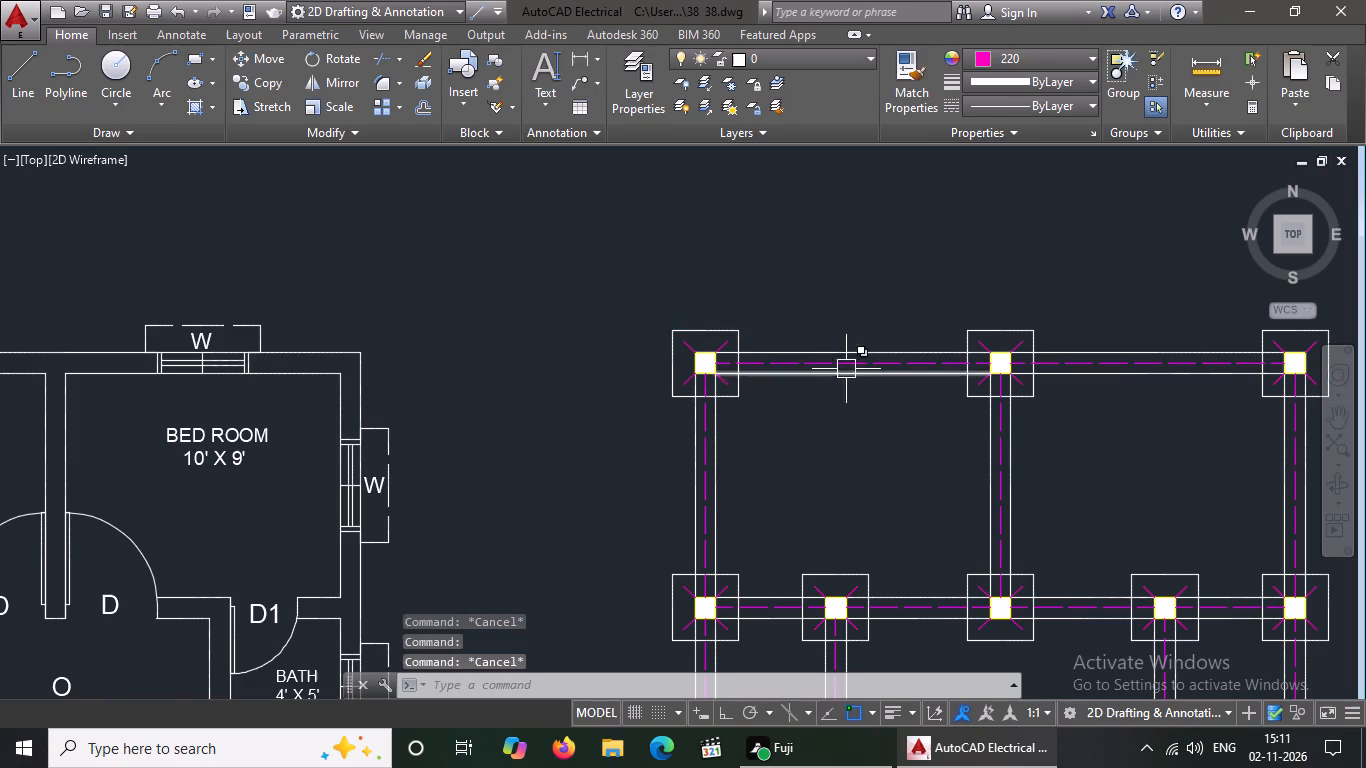
Set the colour of the dashed centreline in the west half of the northernmost beam to 220.
scroll(890, 351, up, 3)
scroll(759, 384, down, 6)
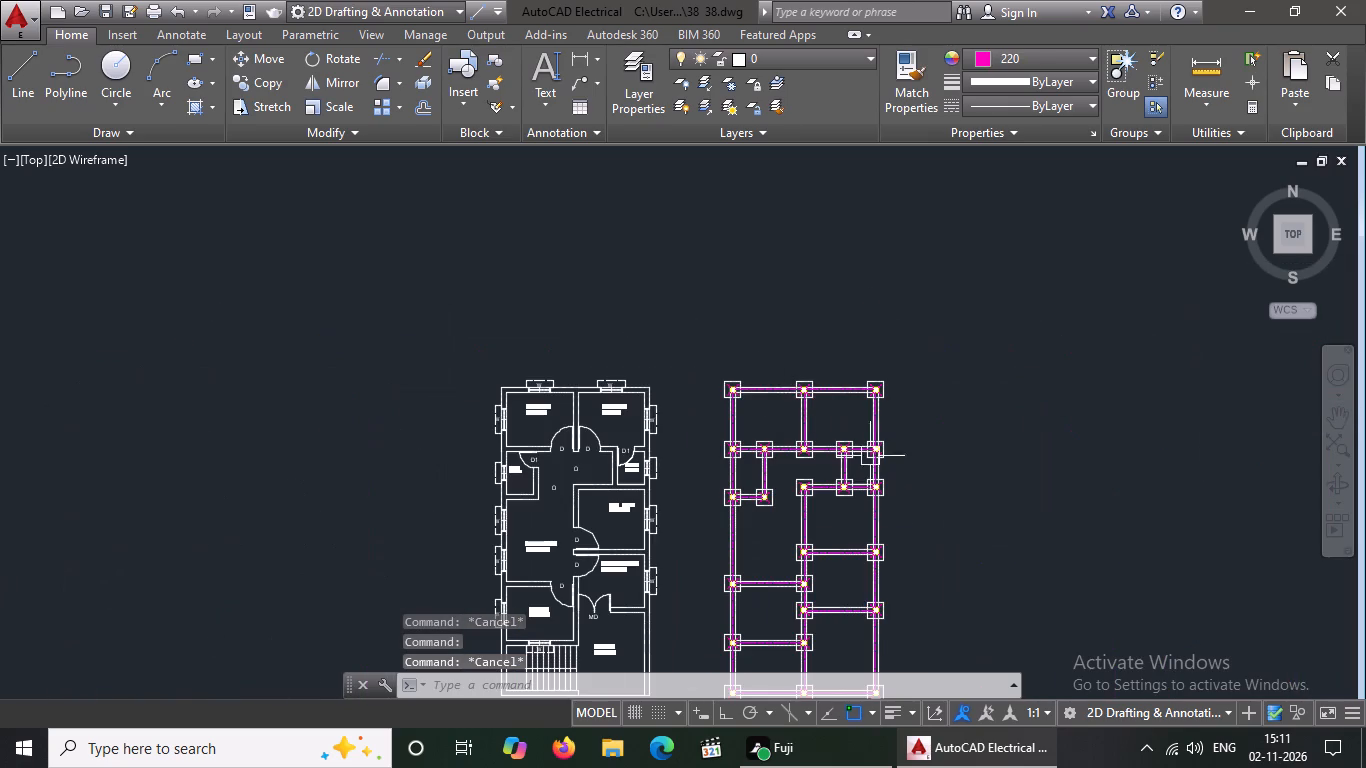
scroll(748, 358, up, 3)
scroll(803, 509, up, 2)
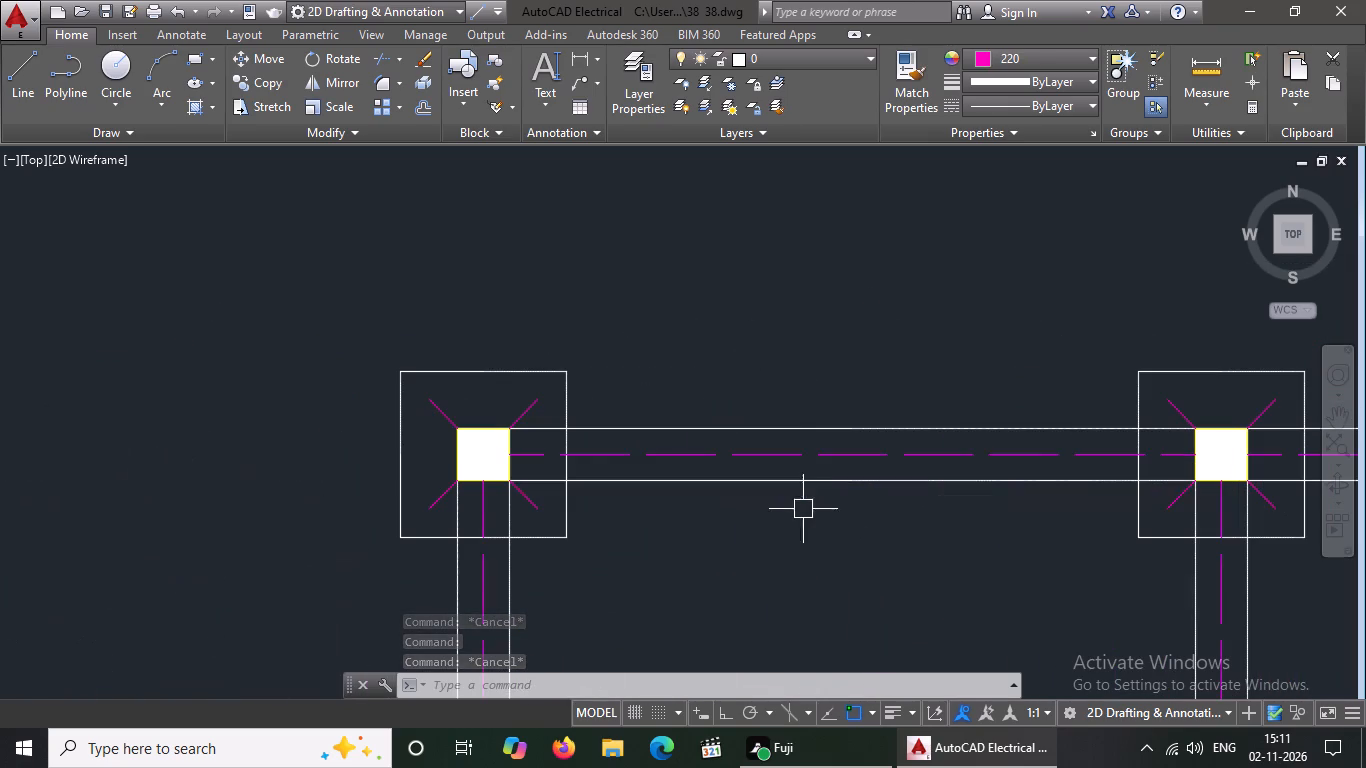
click(797, 451)
click(1040, 56)
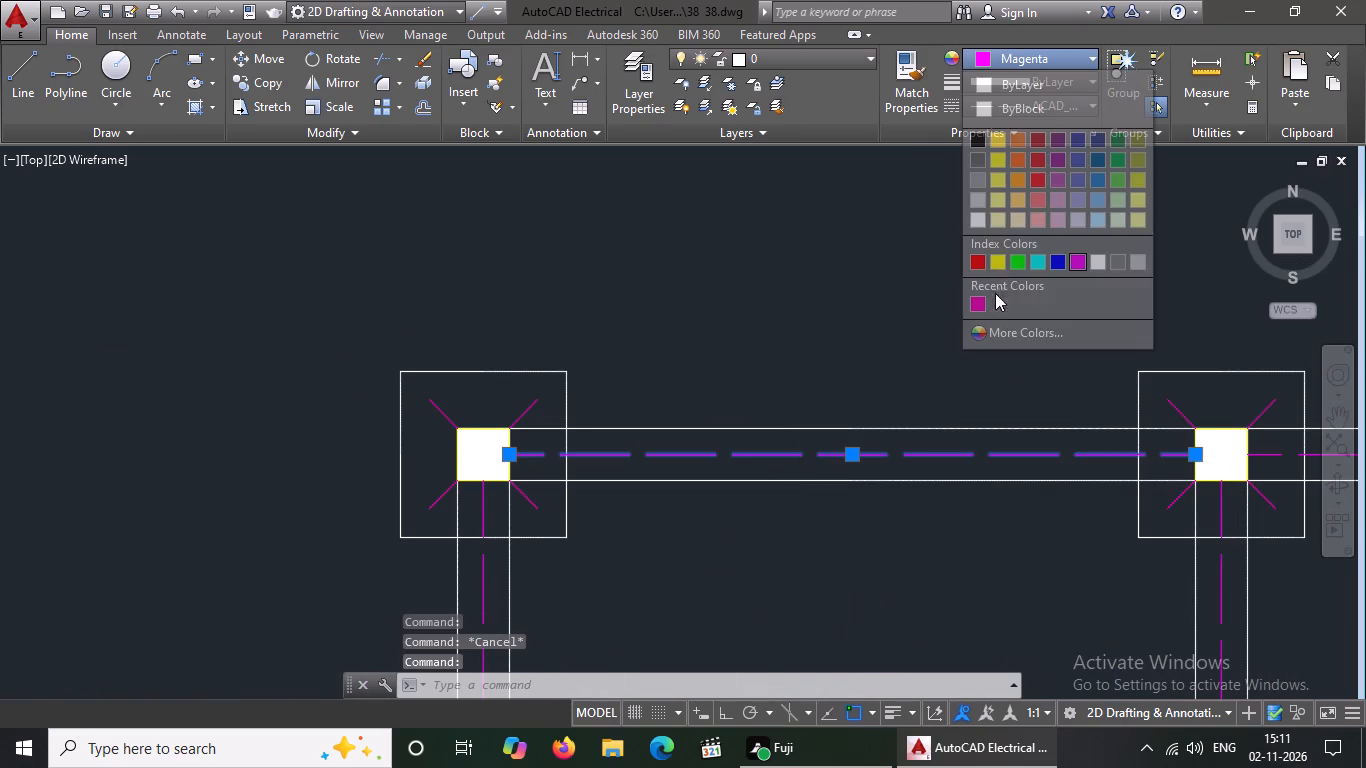
click(967, 303)
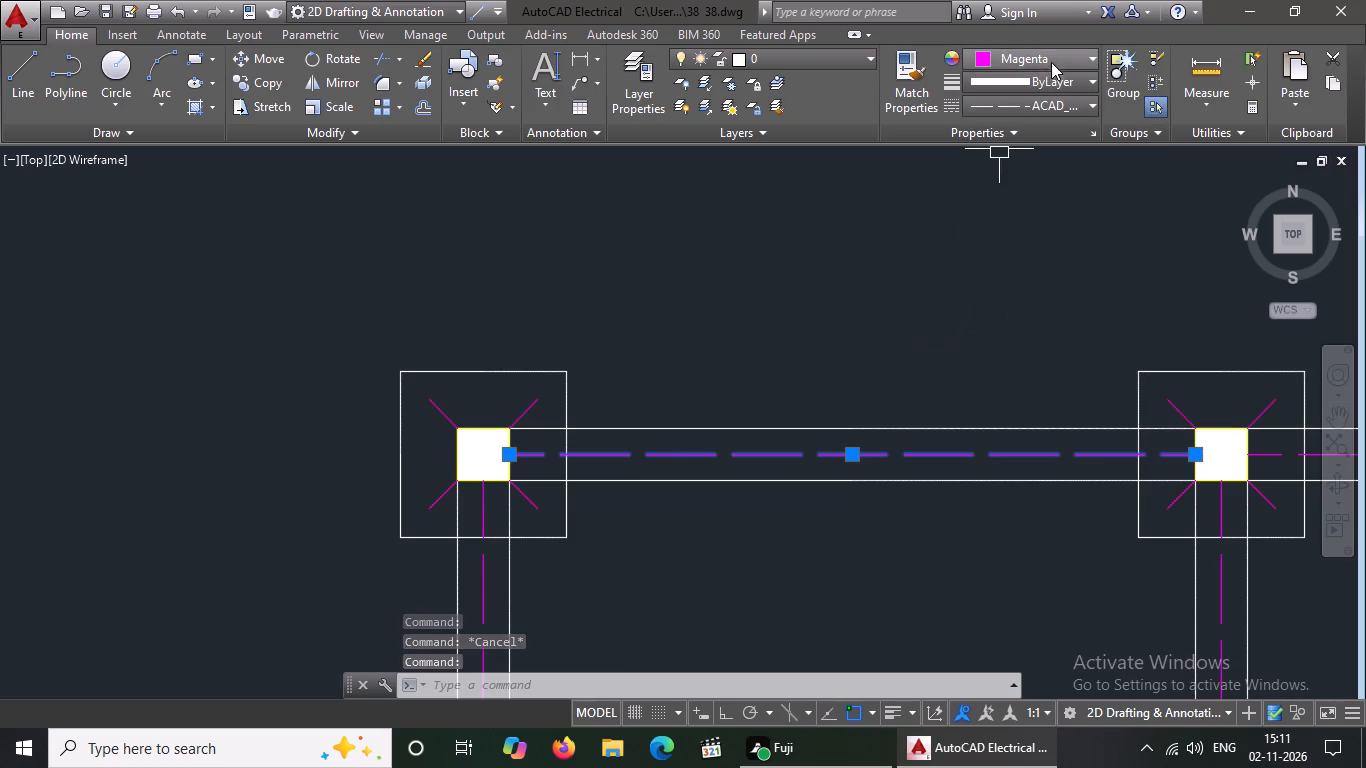
click(1053, 49)
click(978, 303)
key(Escape)
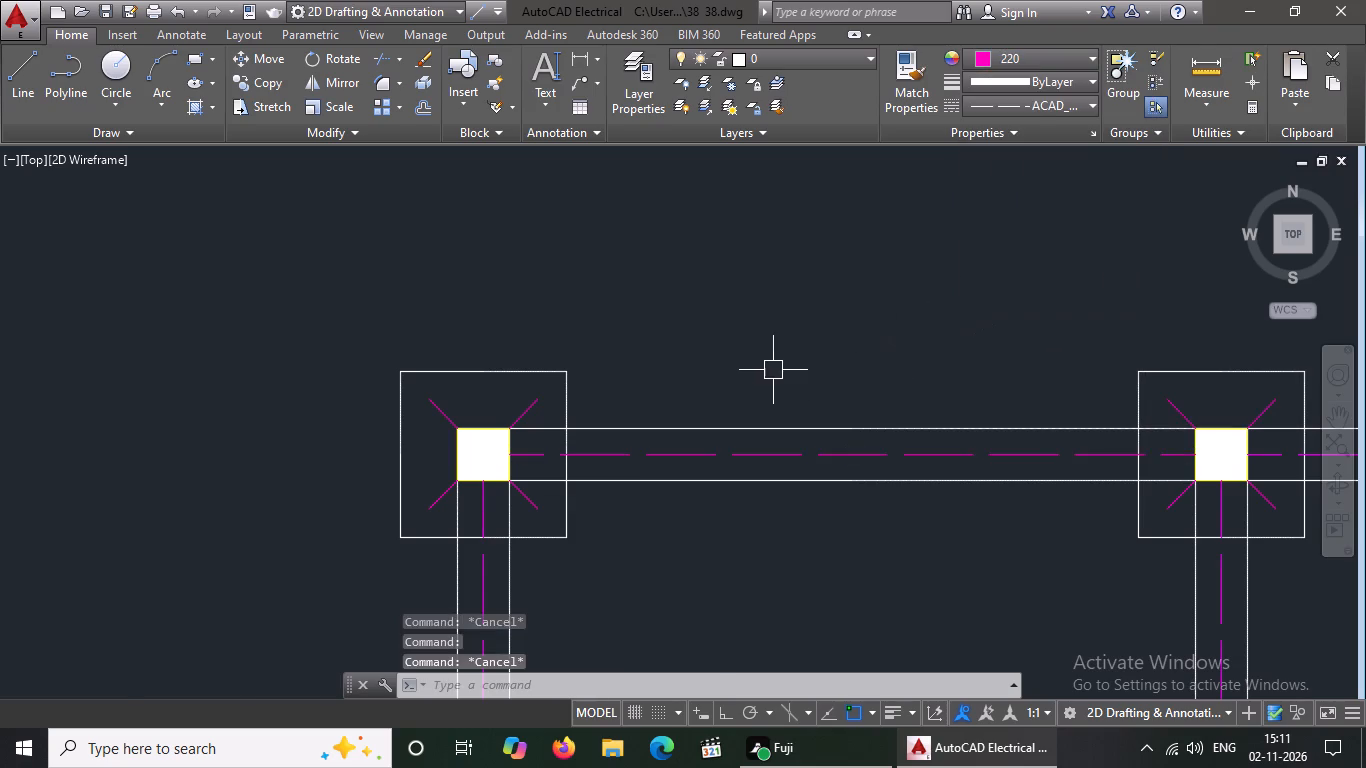
Set the colour of the dashed centreline in the east half of the northernmost beam to 220.
scroll(767, 369, down, 3)
scroll(981, 409, up, 2)
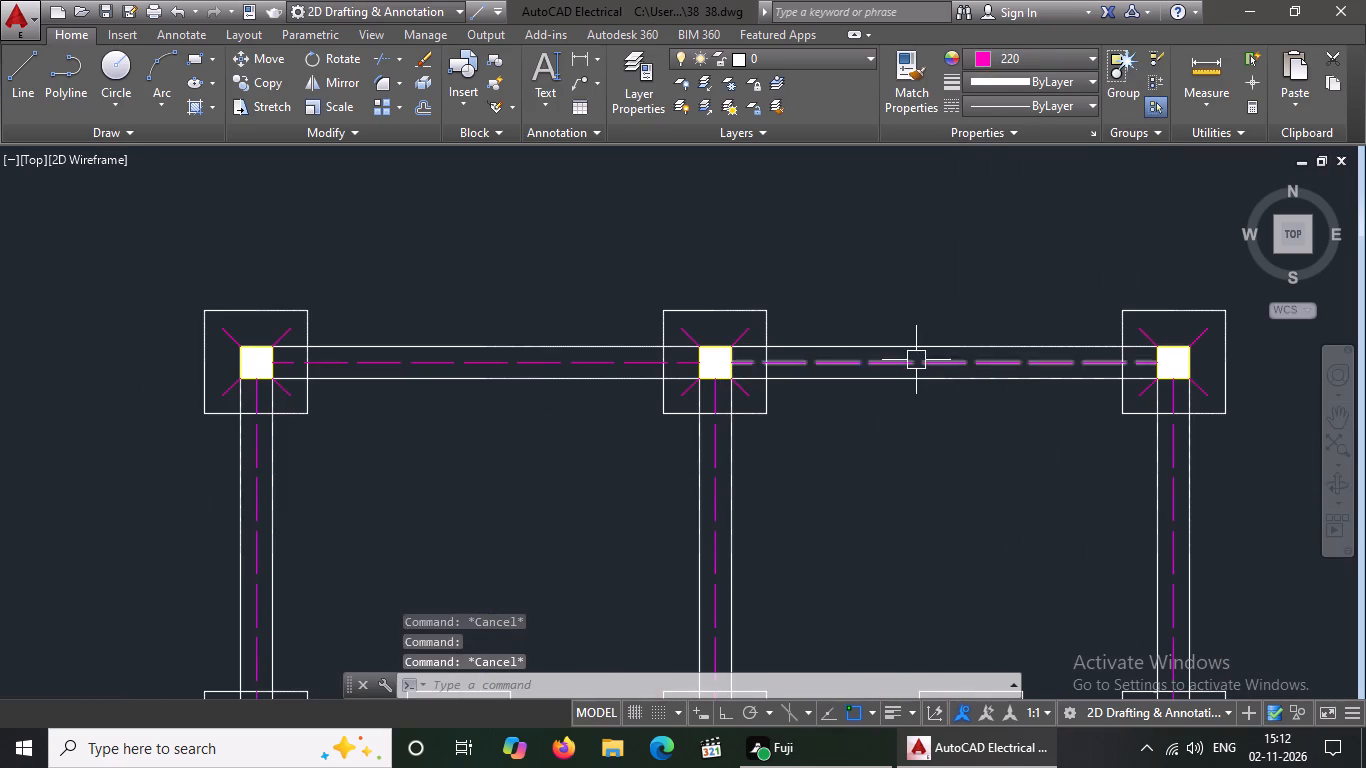
click(916, 360)
click(988, 56)
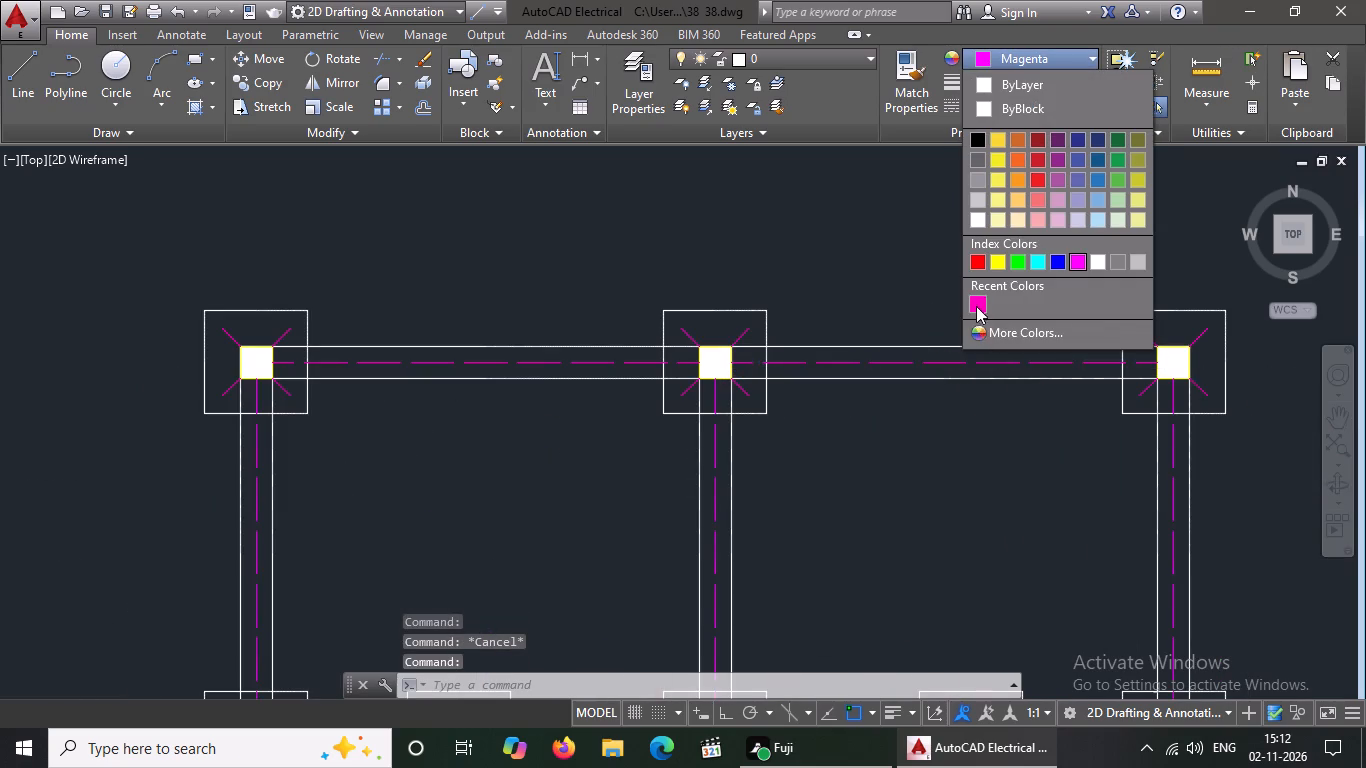
click(976, 304)
key(Escape)
Set the centrelines of the west and middle north-south beams between the first and second footing rows to colour 220.
scroll(611, 323, down, 1)
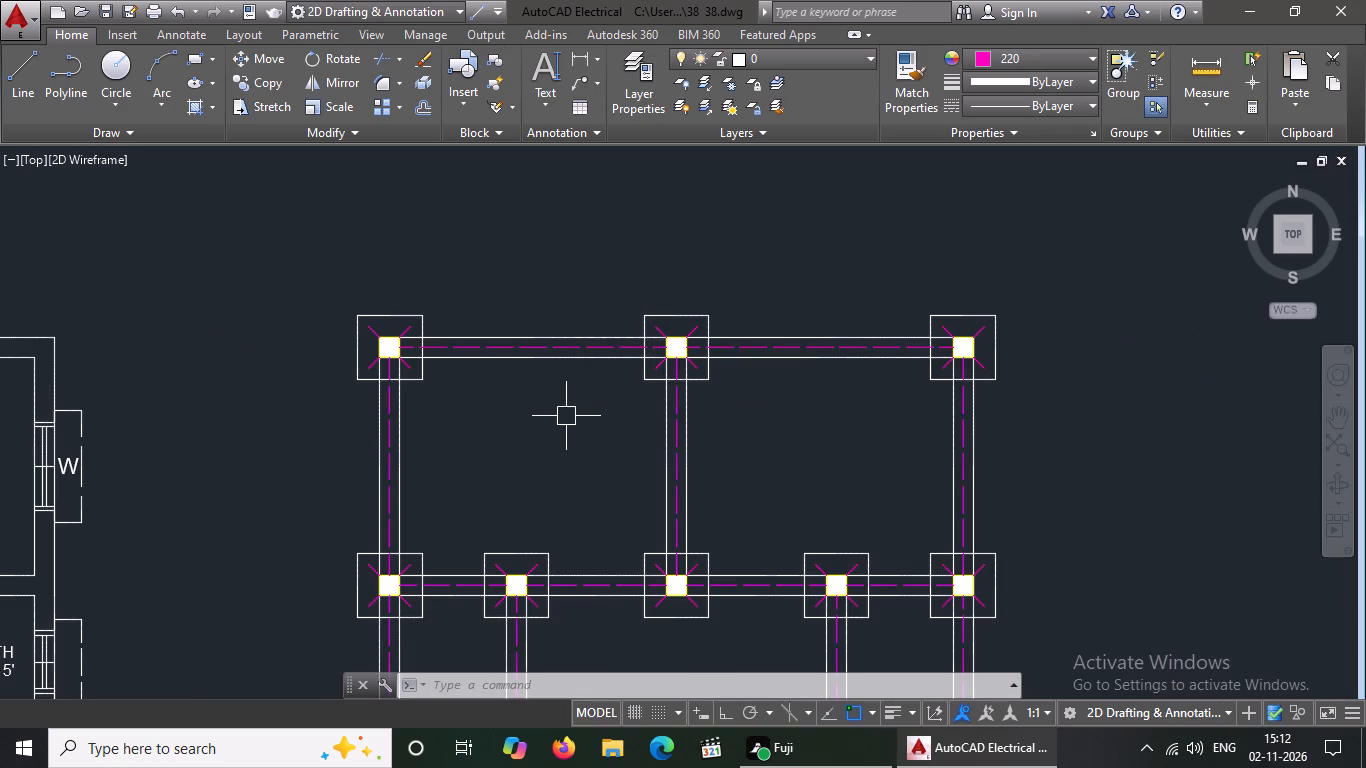
click(391, 457)
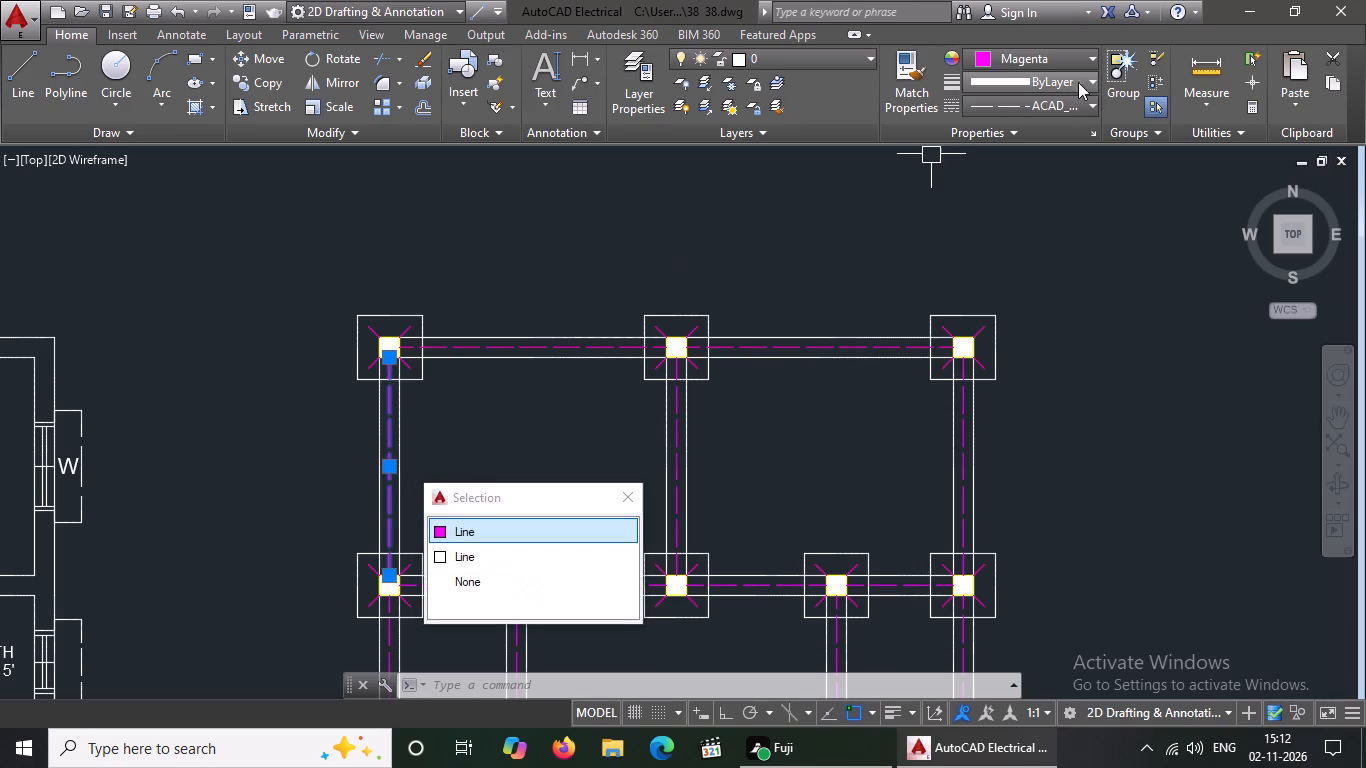
click(1025, 54)
click(973, 302)
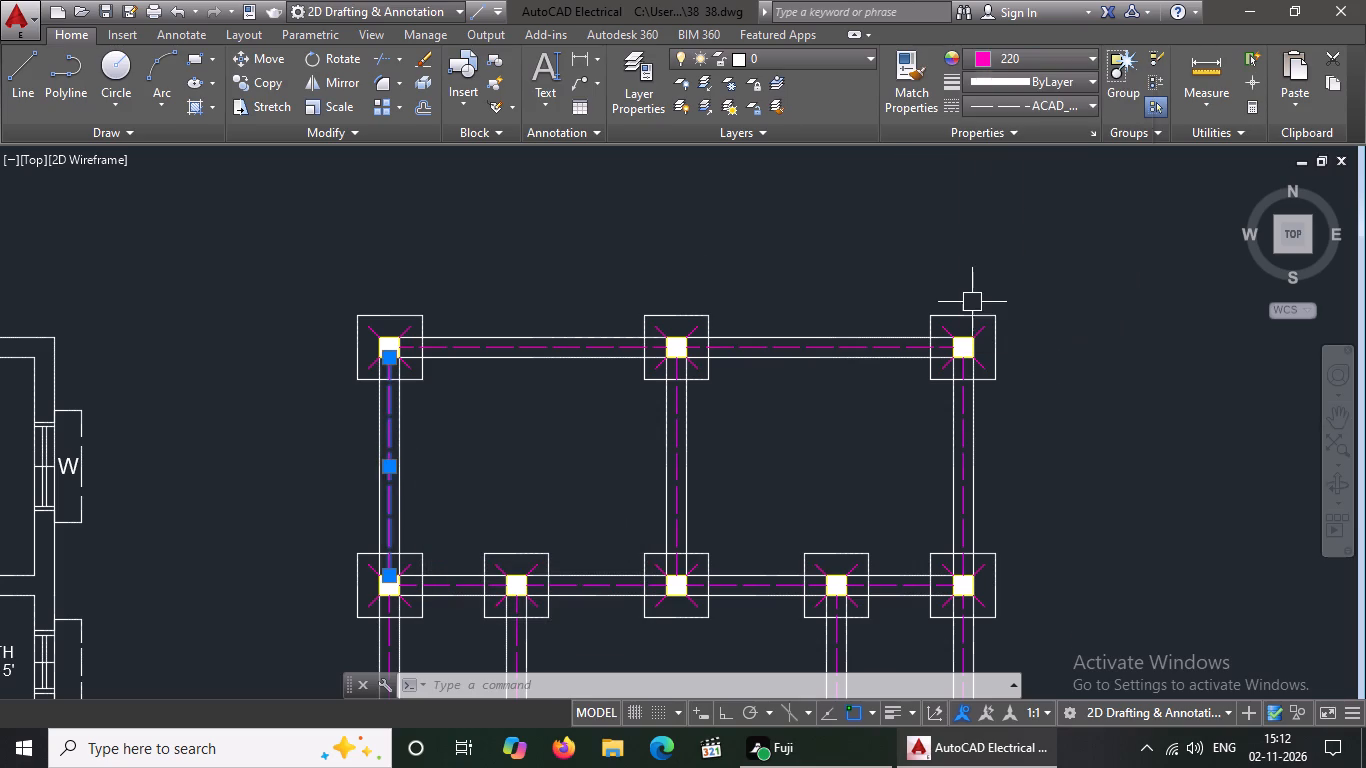
key(Escape)
click(676, 459)
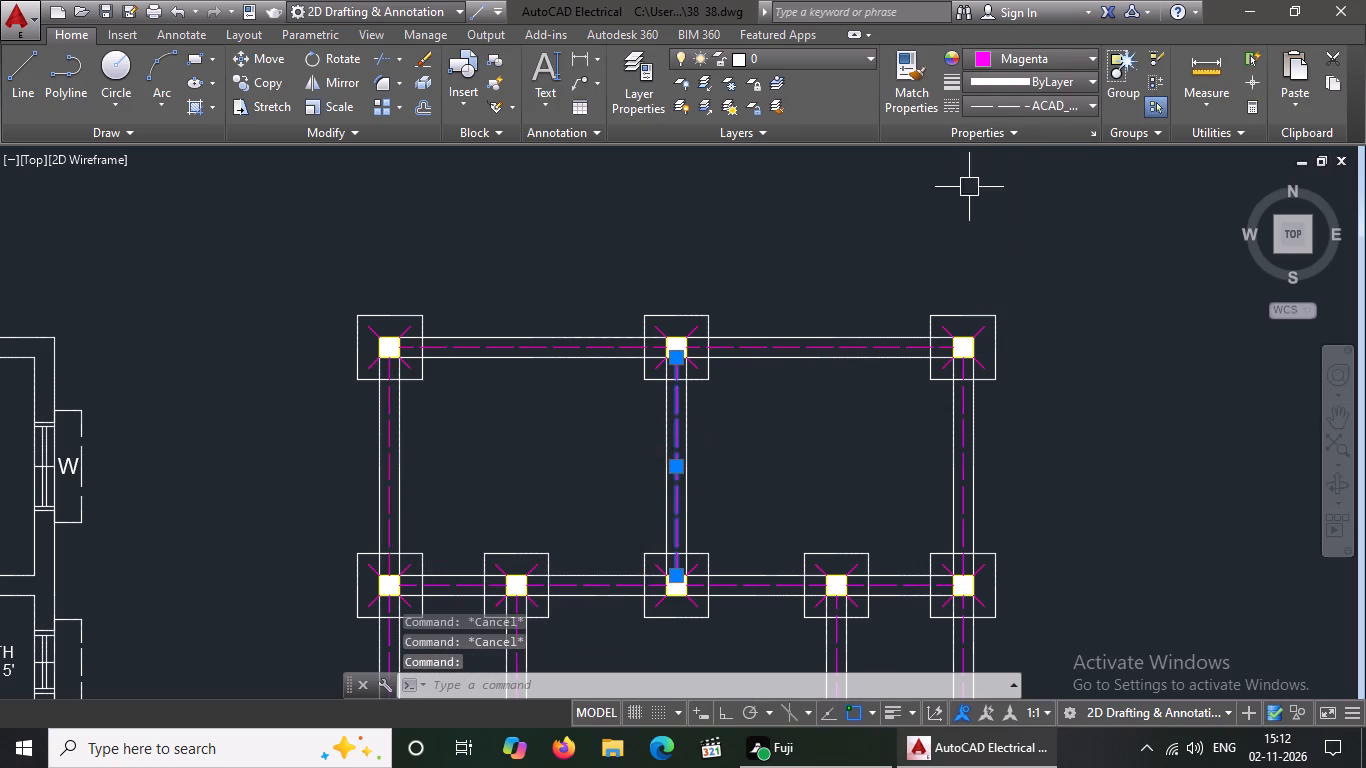
click(1027, 62)
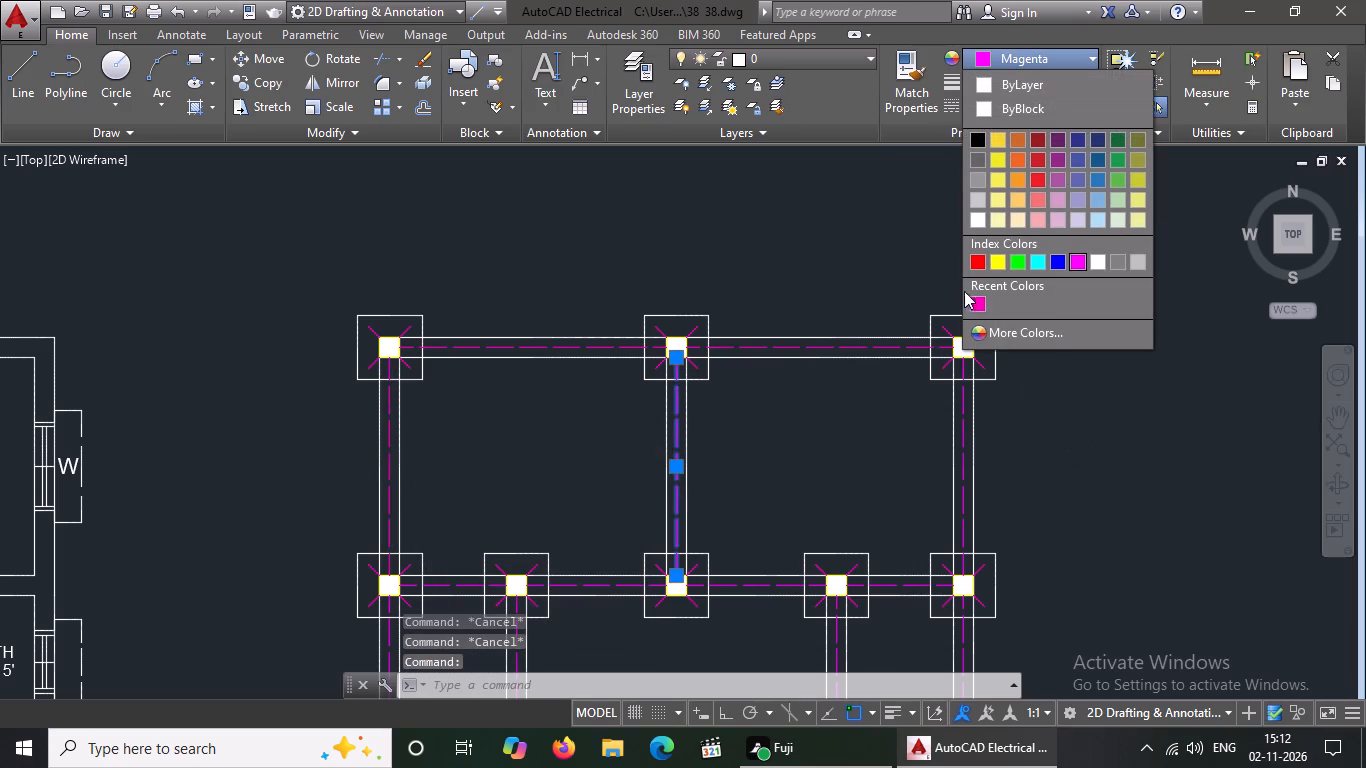
click(987, 299)
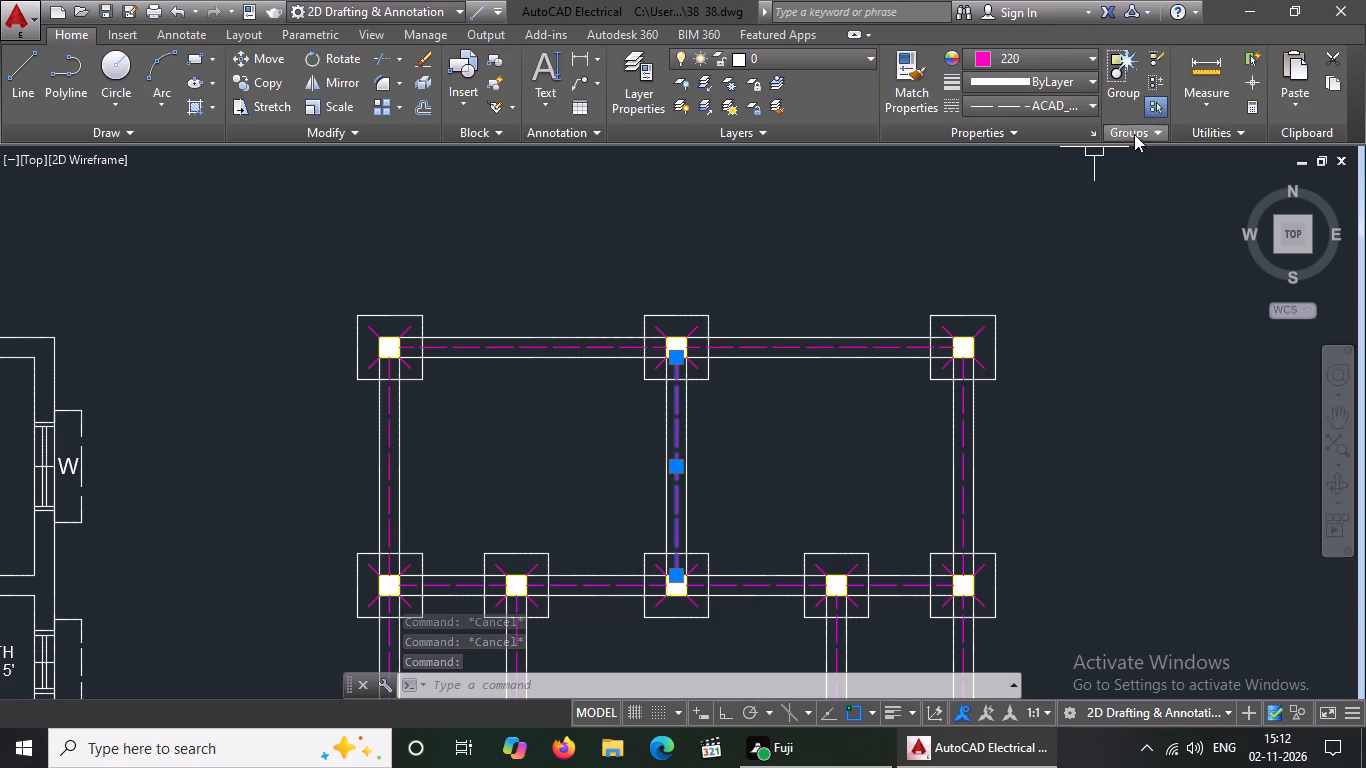
click(1057, 63)
click(972, 301)
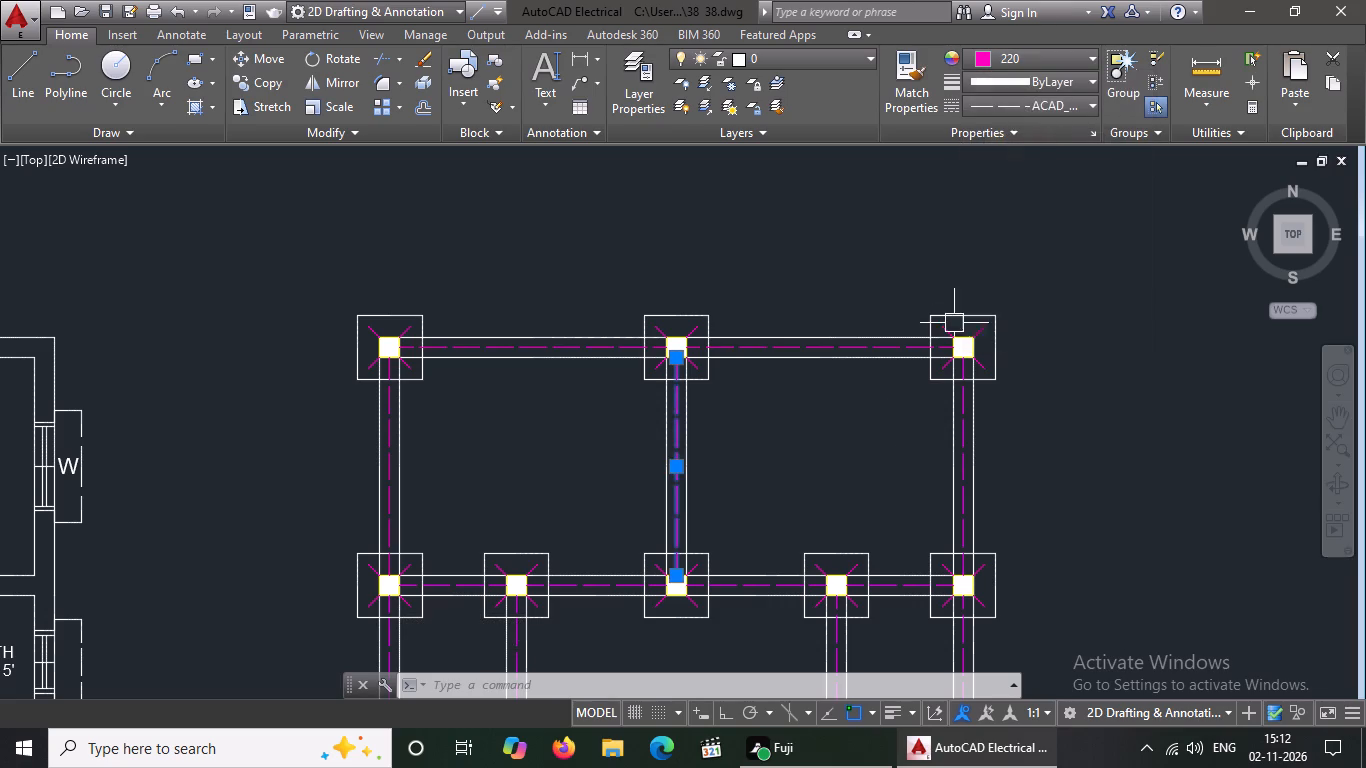
key(Escape)
Set the centreline of the east north-south beam between the first and second footing rows to colour 220.
click(970, 434)
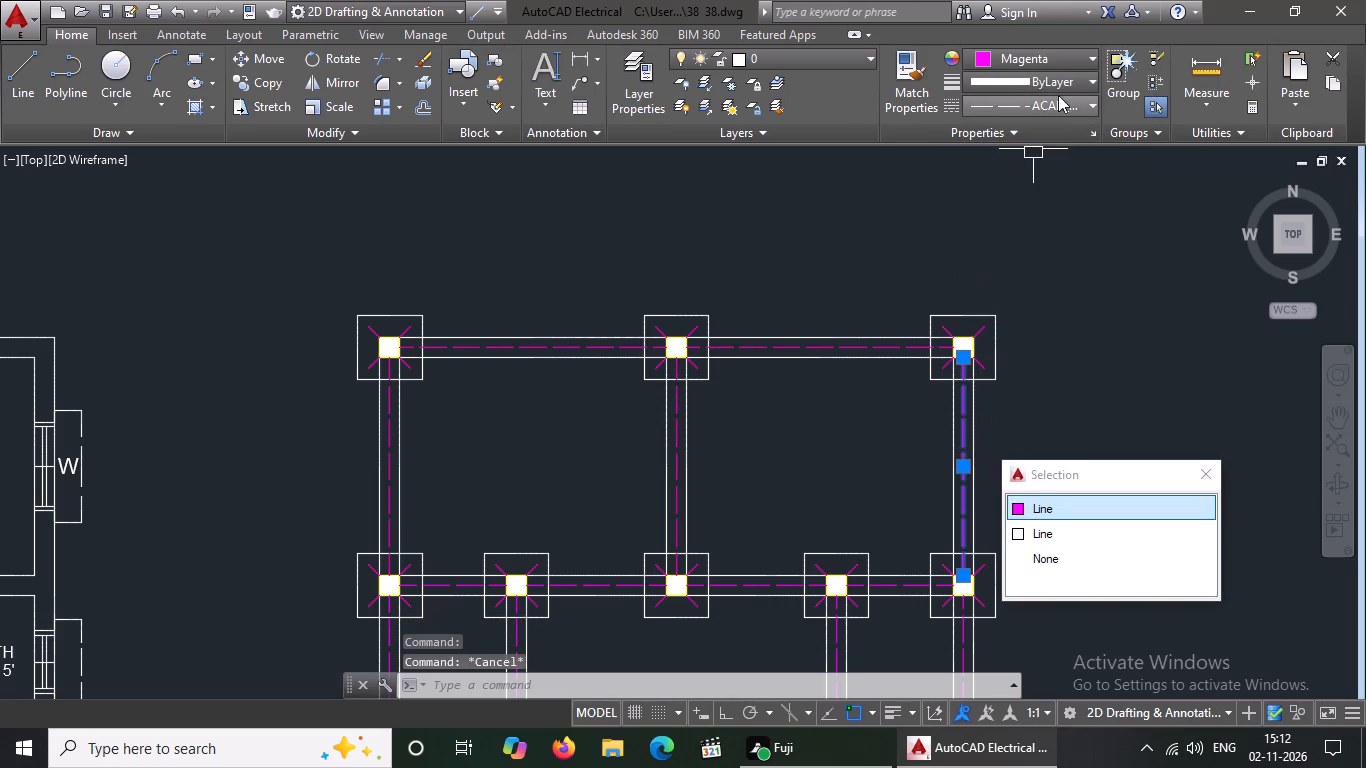
click(1042, 41)
click(1030, 65)
click(975, 303)
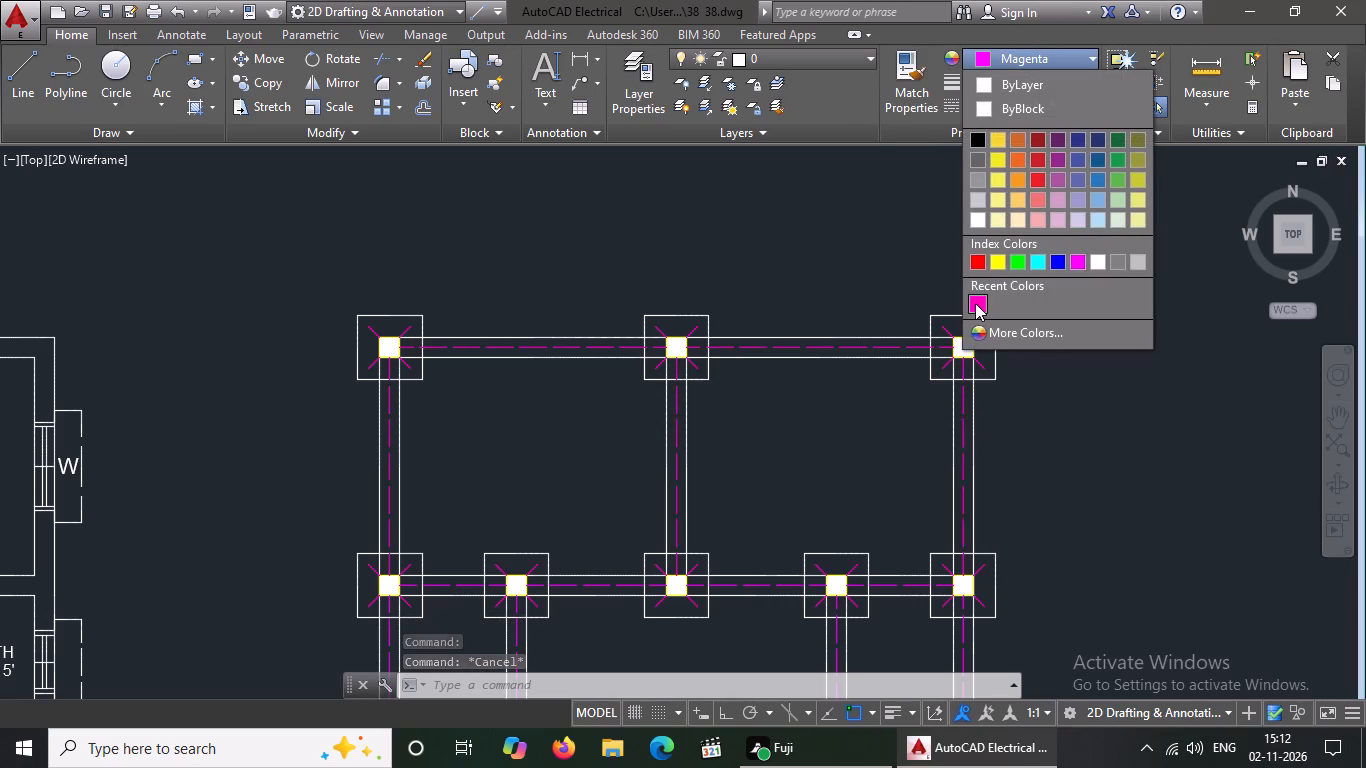
key(Escape)
Set the two centreline segments west of the middle footing on the second east-west beam to colour 220.
scroll(845, 295, down, 2)
scroll(708, 389, up, 2)
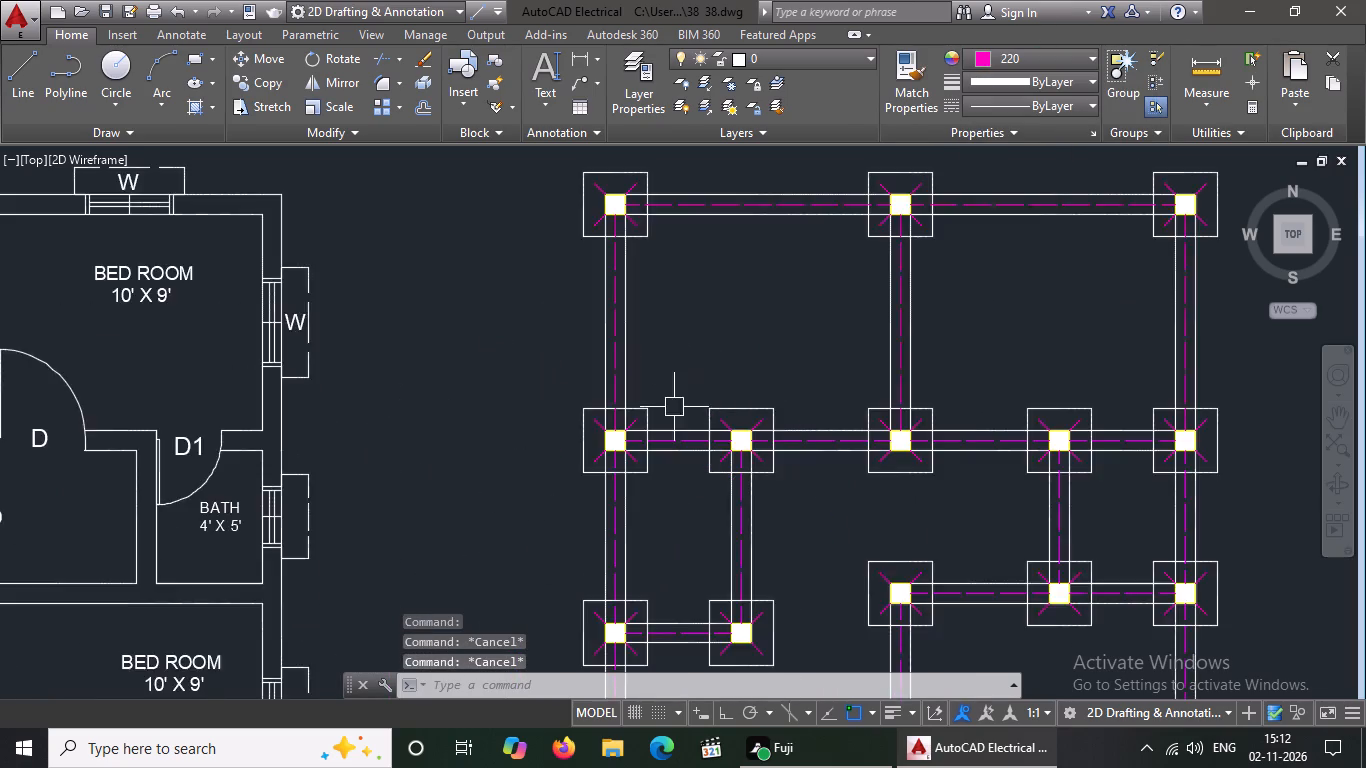
scroll(672, 409, up, 1)
click(687, 454)
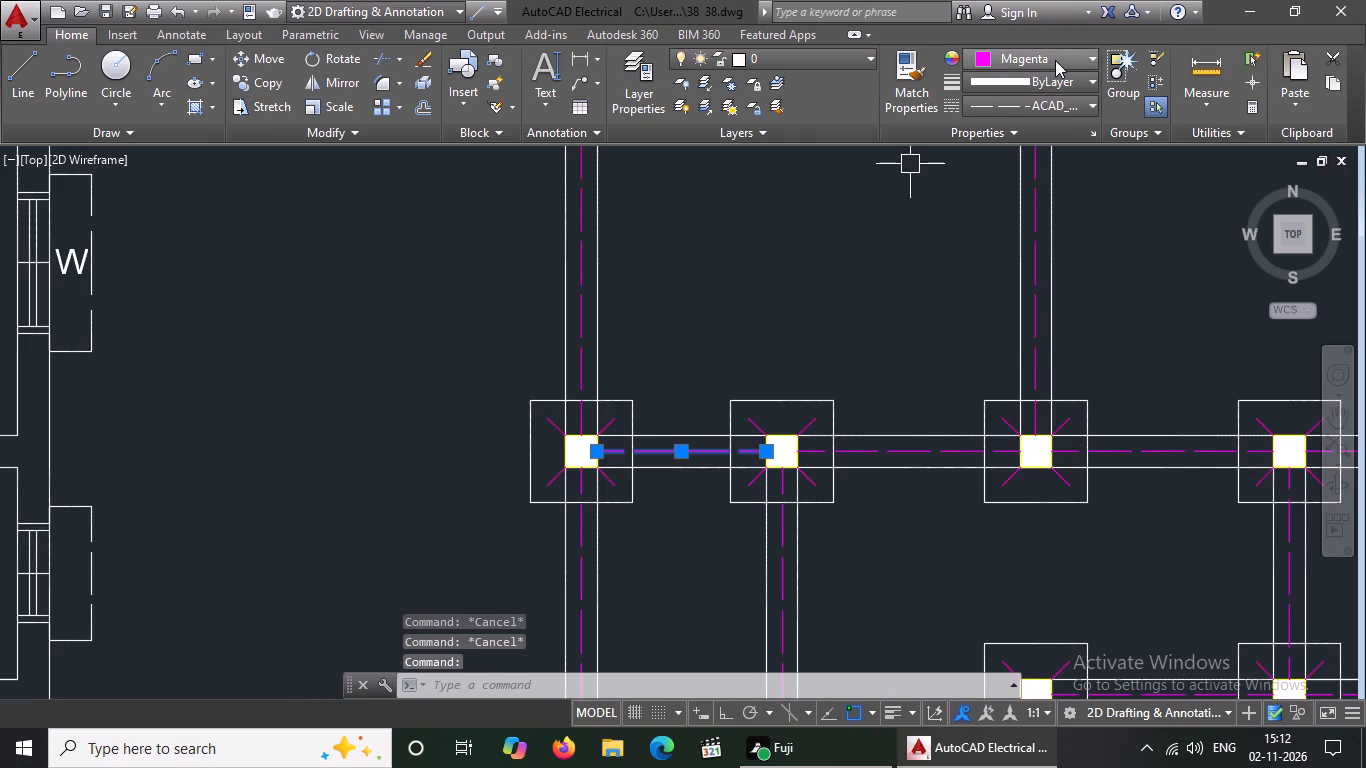
click(1054, 60)
click(973, 303)
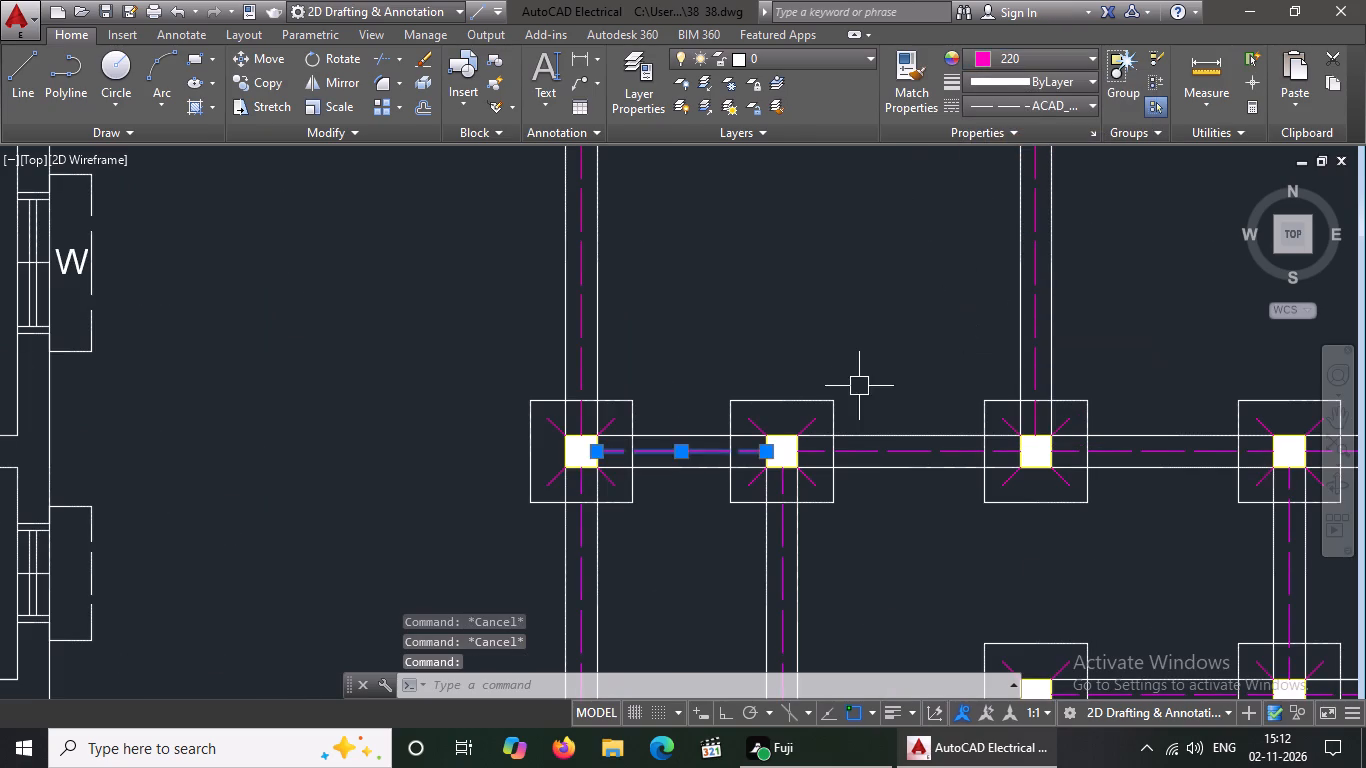
key(Escape)
click(871, 449)
click(1018, 64)
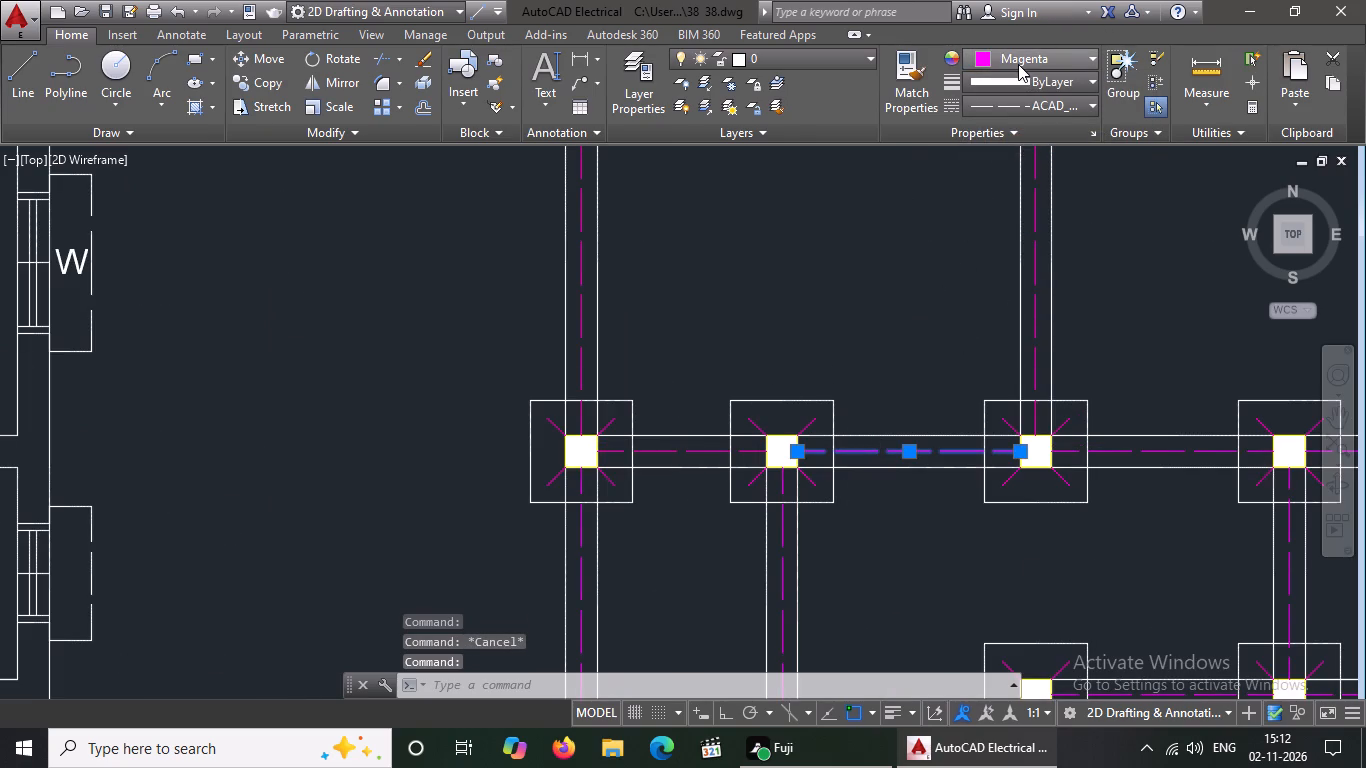
click(975, 302)
key(Escape)
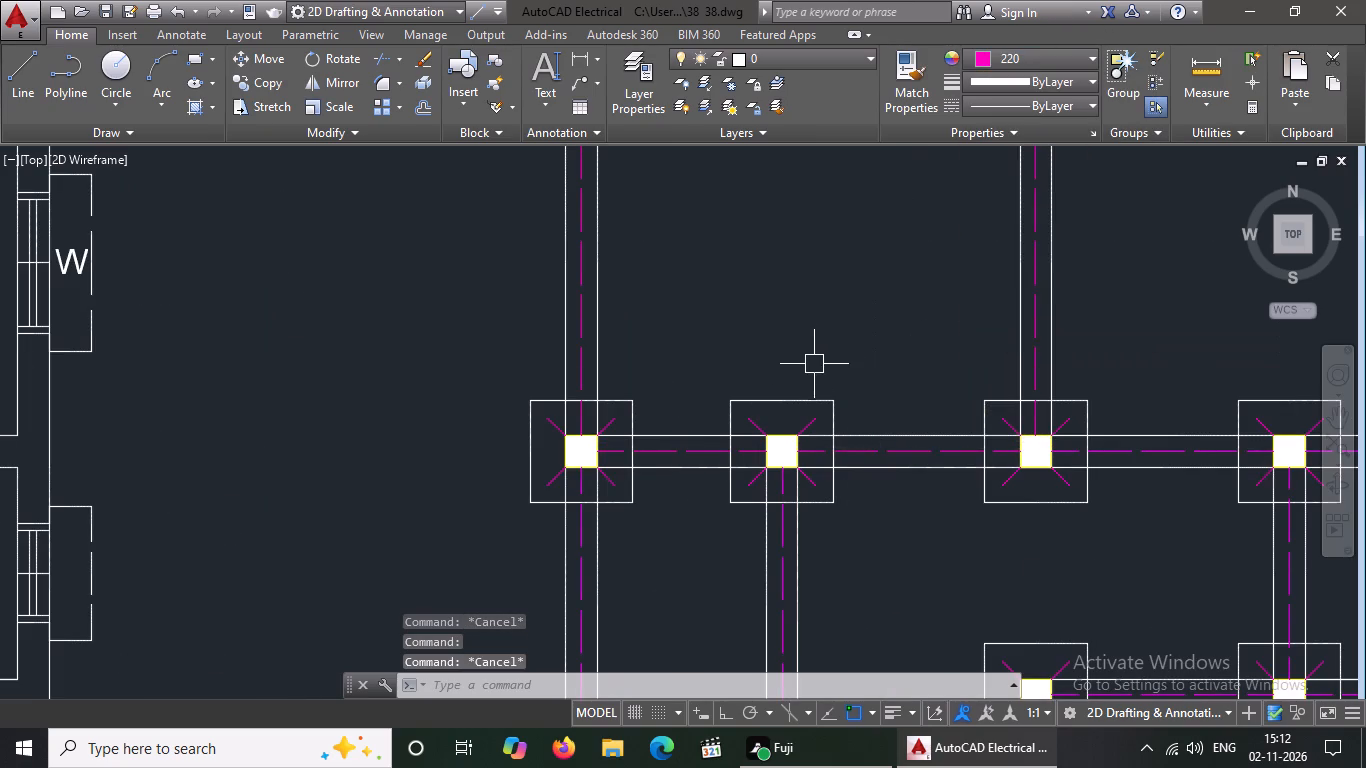
Set the two centreline segments east of the middle footing on the second east-west beam to colour 220.
scroll(824, 379, down, 1)
scroll(1127, 424, up, 3)
click(905, 433)
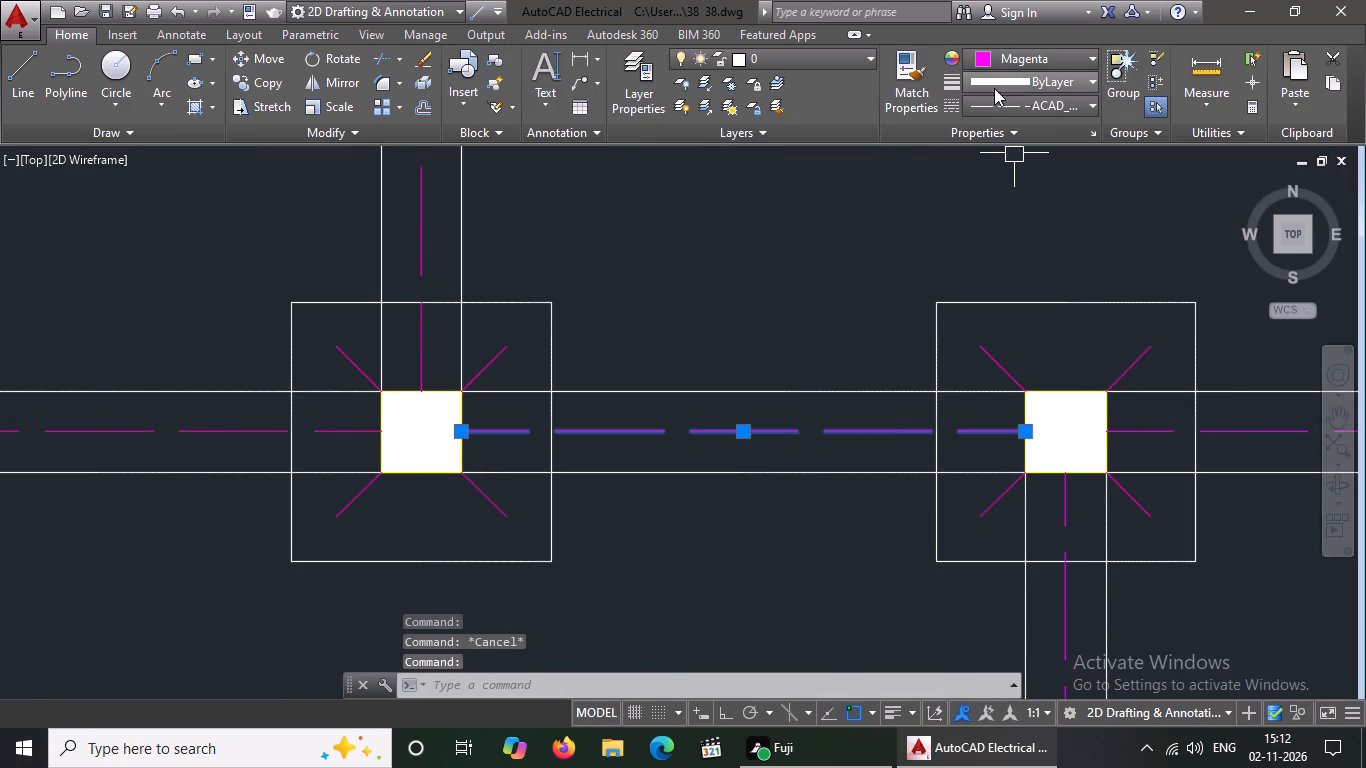
click(1016, 54)
click(981, 304)
key(Escape)
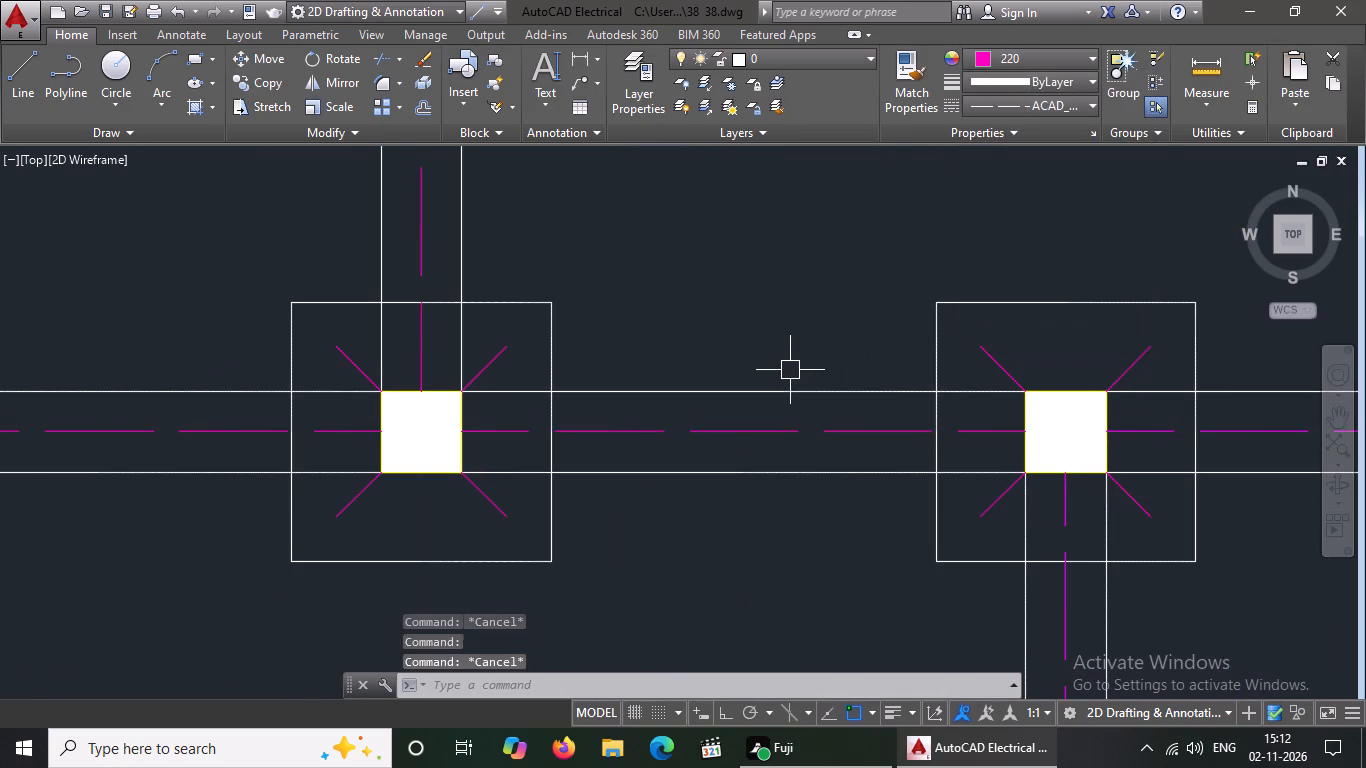
scroll(742, 370, down, 2)
click(968, 396)
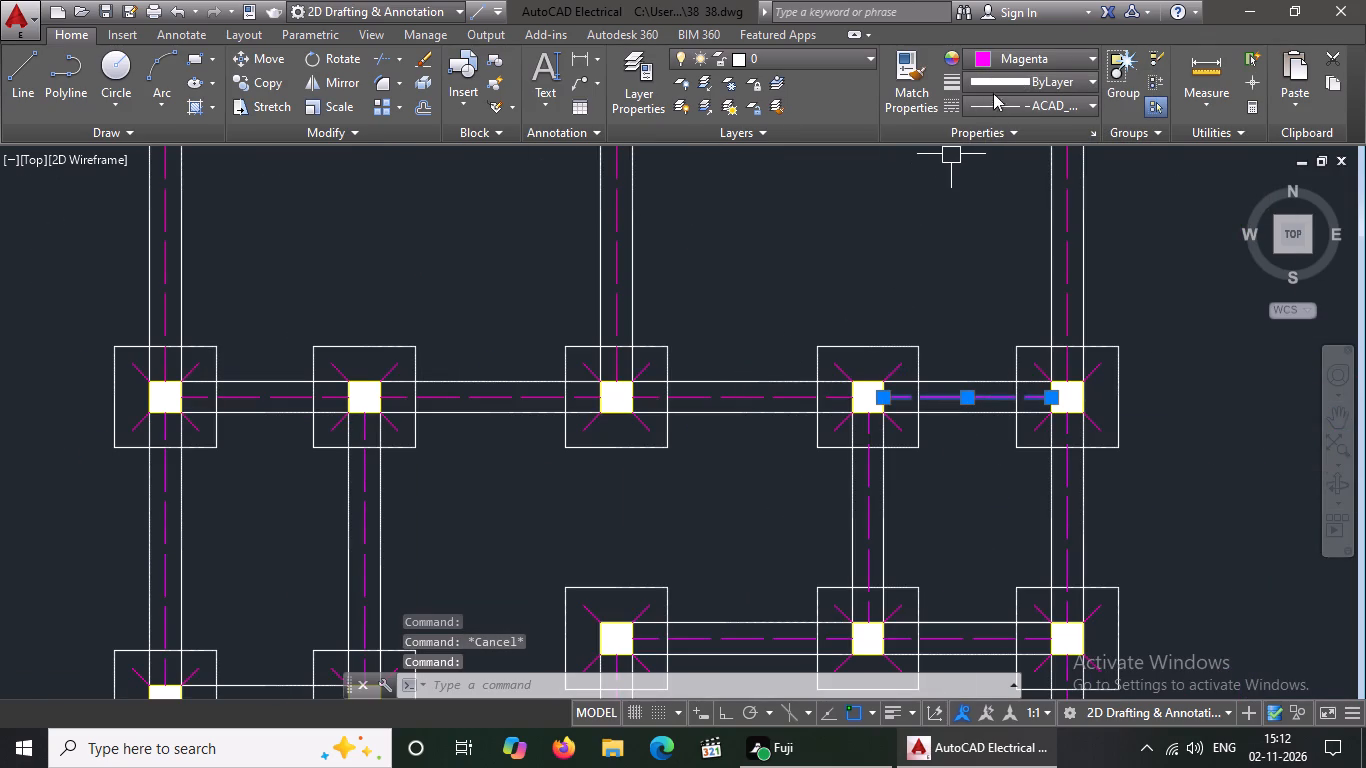
click(1008, 67)
click(973, 297)
key(Escape)
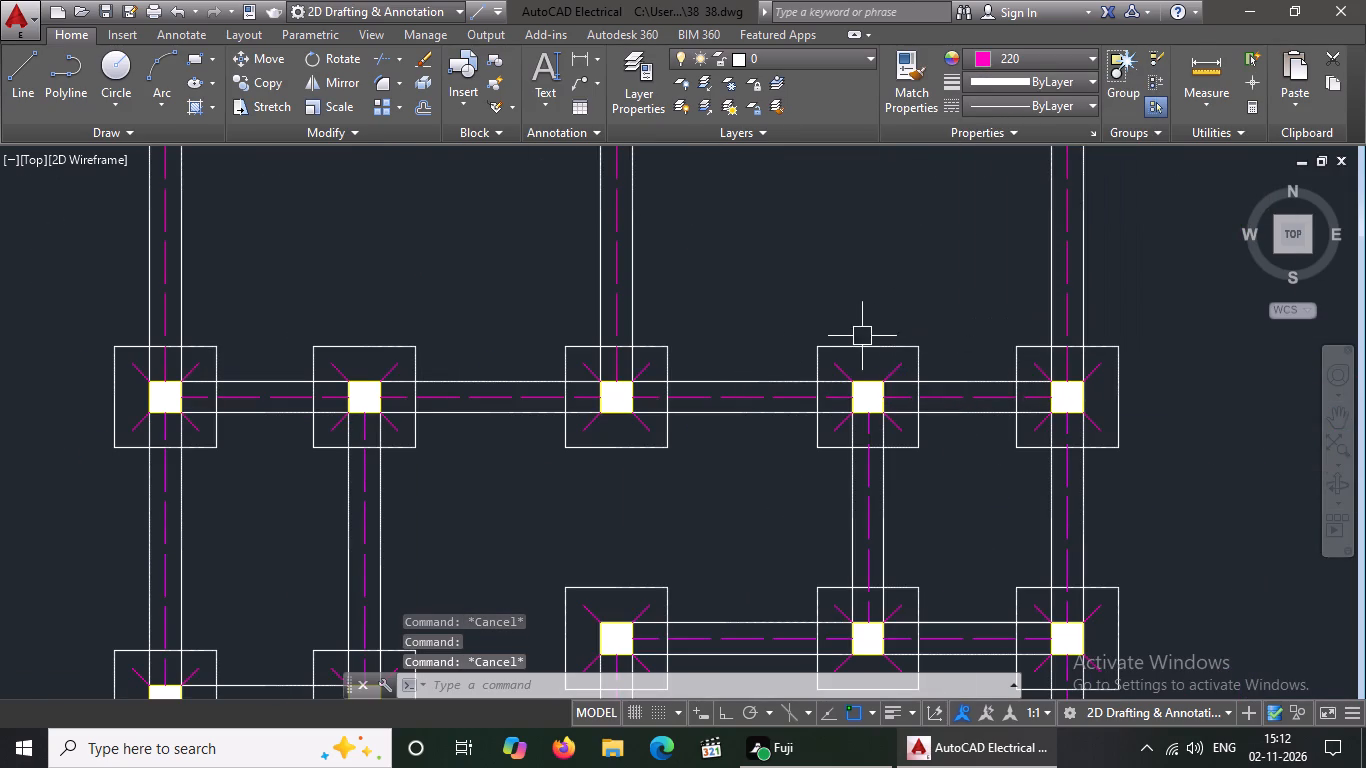
Set the centrelines of the two western north-south beams directly south of the second footing row to colour 220.
scroll(855, 334, down, 3)
scroll(687, 393, up, 4)
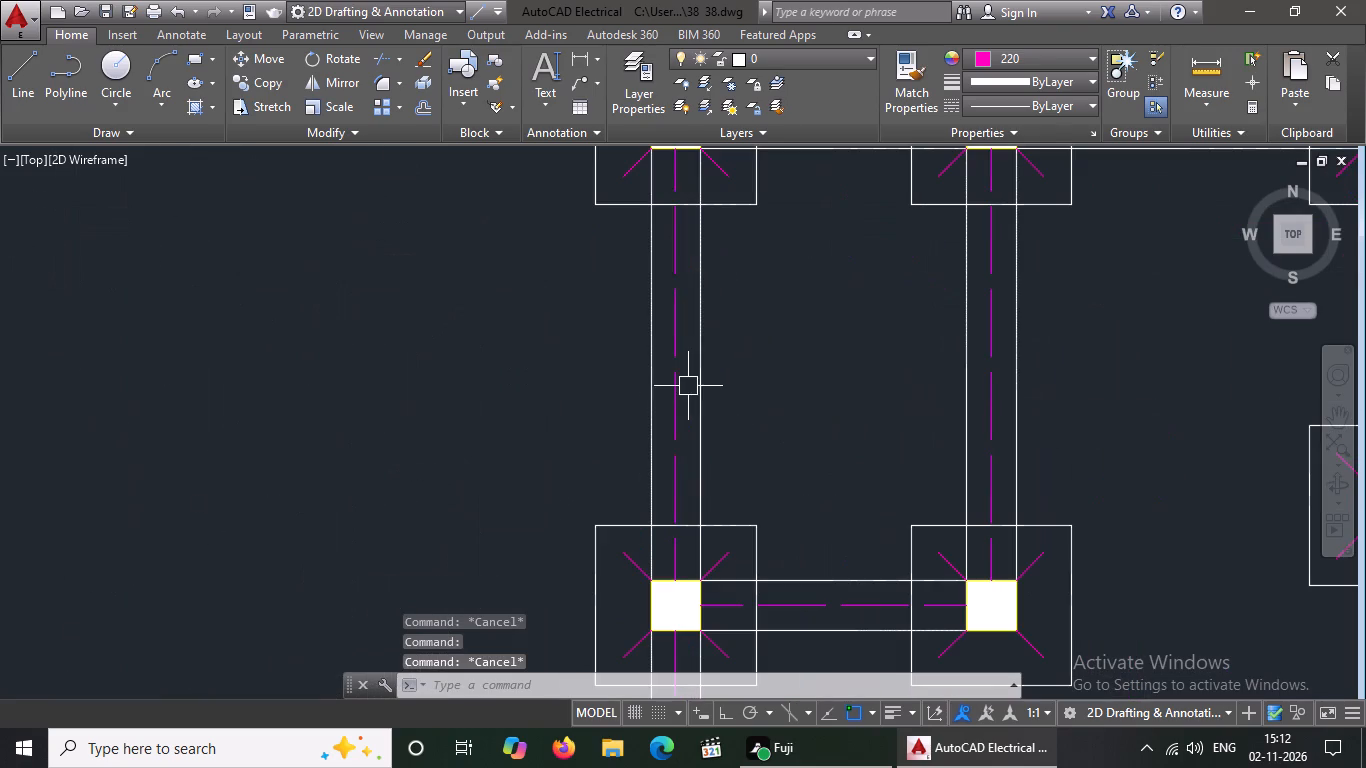
click(677, 382)
click(1006, 58)
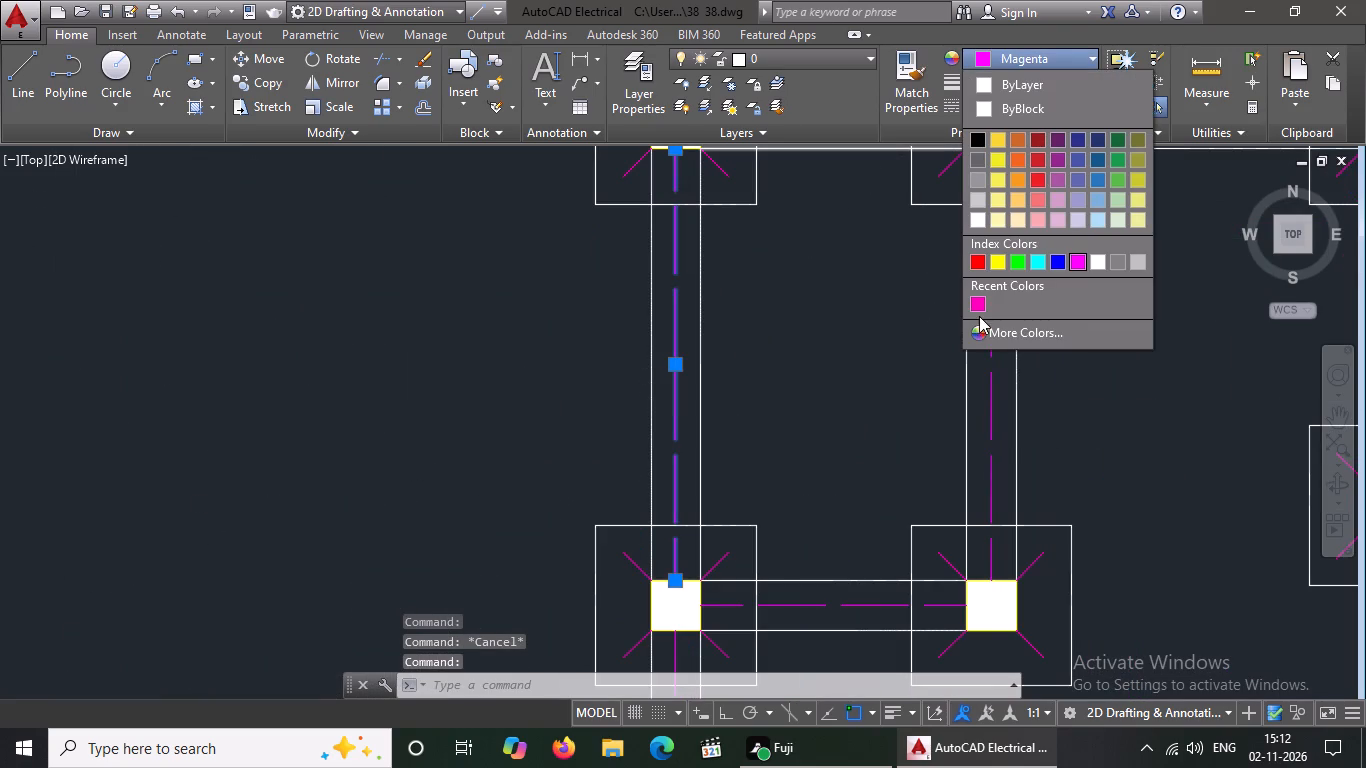
click(978, 309)
key(Escape)
scroll(838, 362, down, 2)
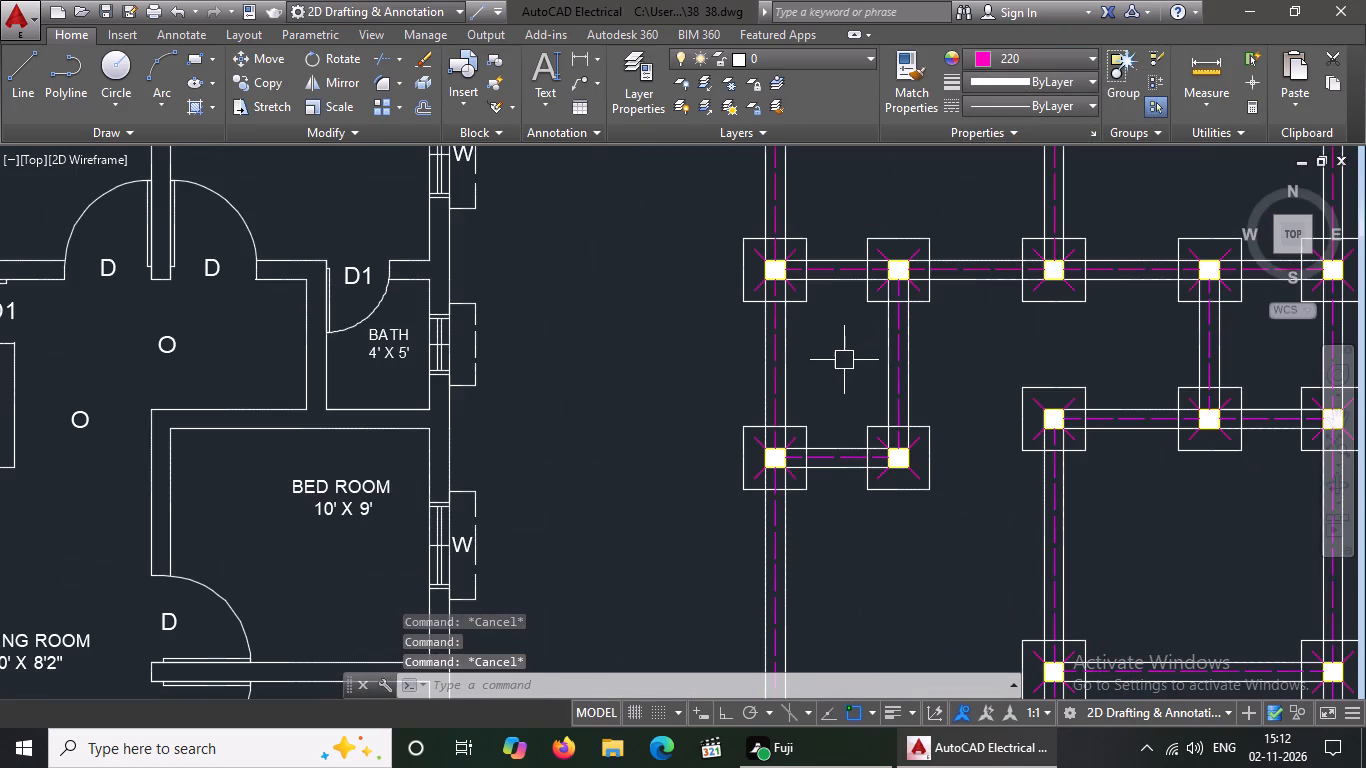
click(898, 330)
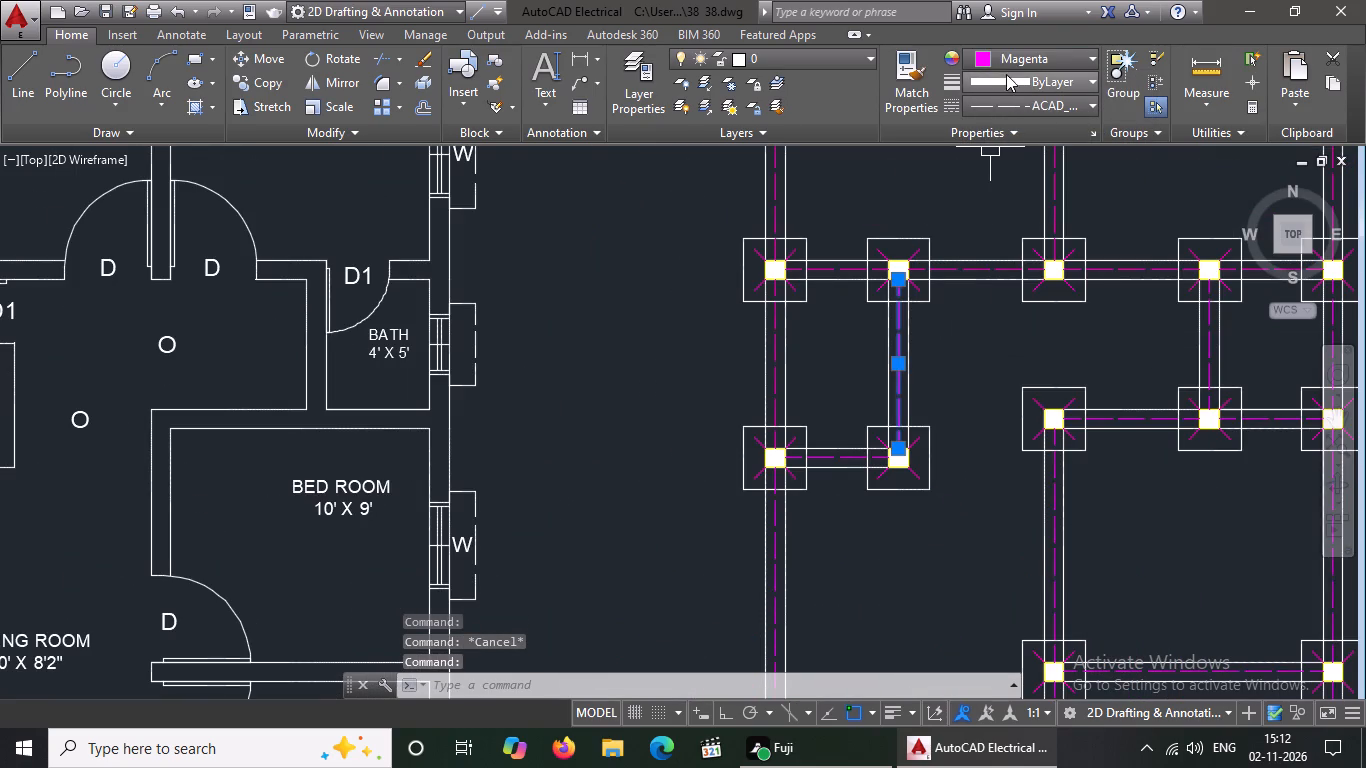
click(1012, 60)
click(974, 300)
key(Escape)
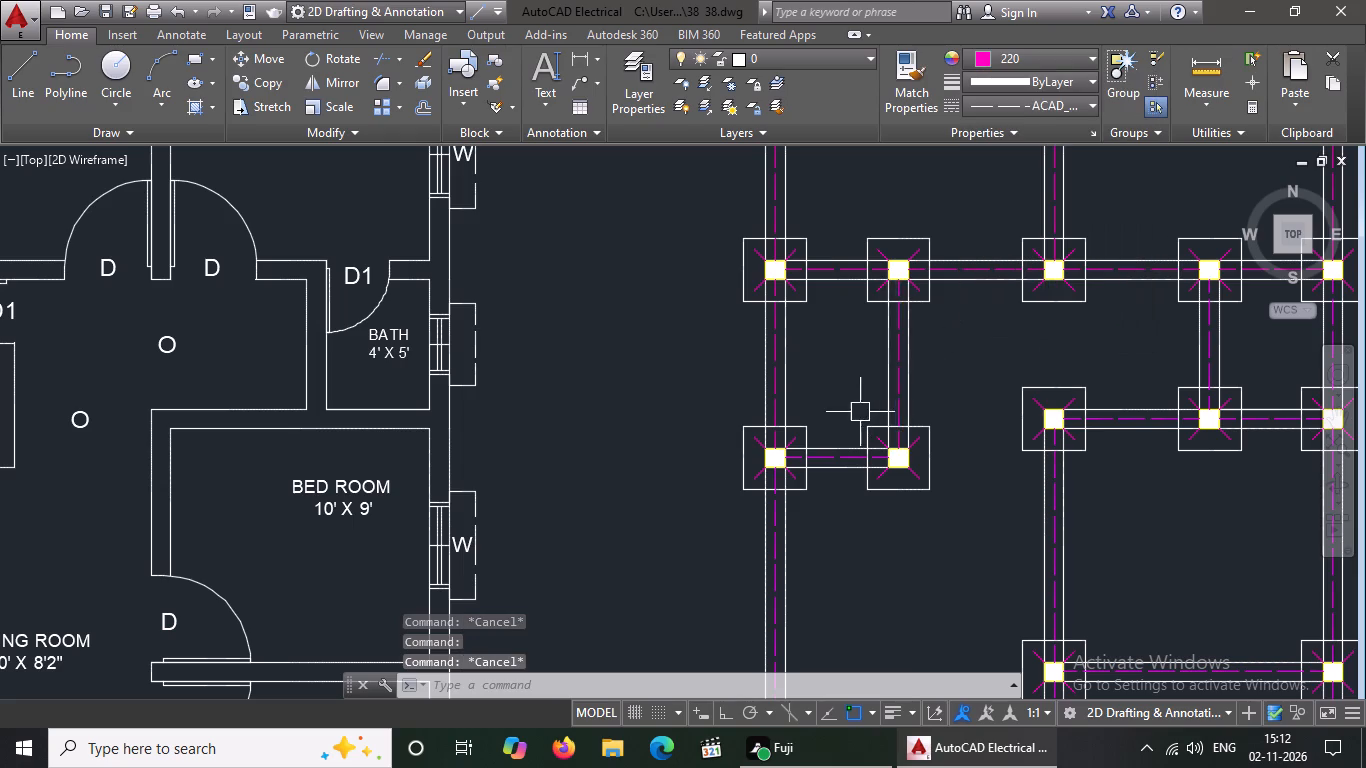
Set the centreline of the north-south beam running south from the second row's fourth footing to colour 220.
scroll(839, 417, down, 2)
scroll(869, 343, up, 2)
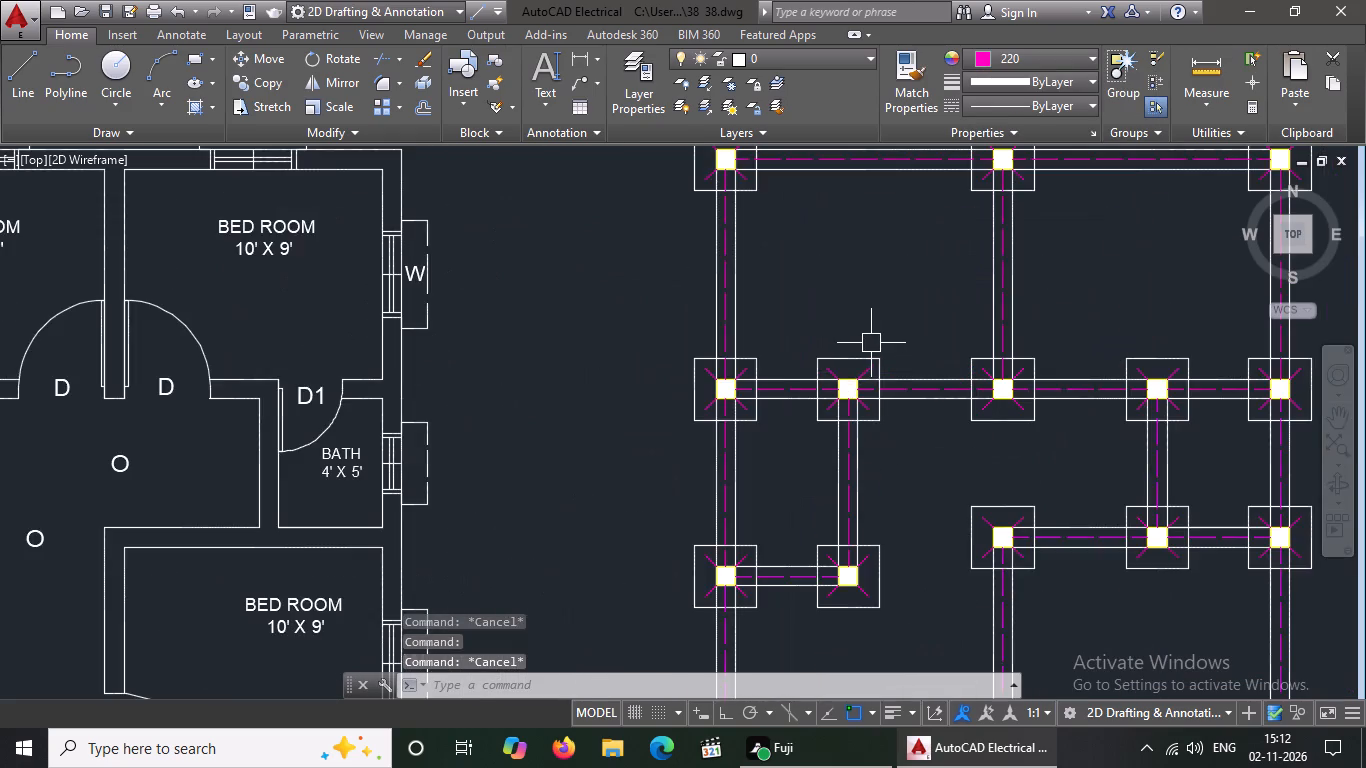
scroll(871, 343, down, 1)
scroll(1005, 363, up, 2)
scroll(972, 363, down, 1)
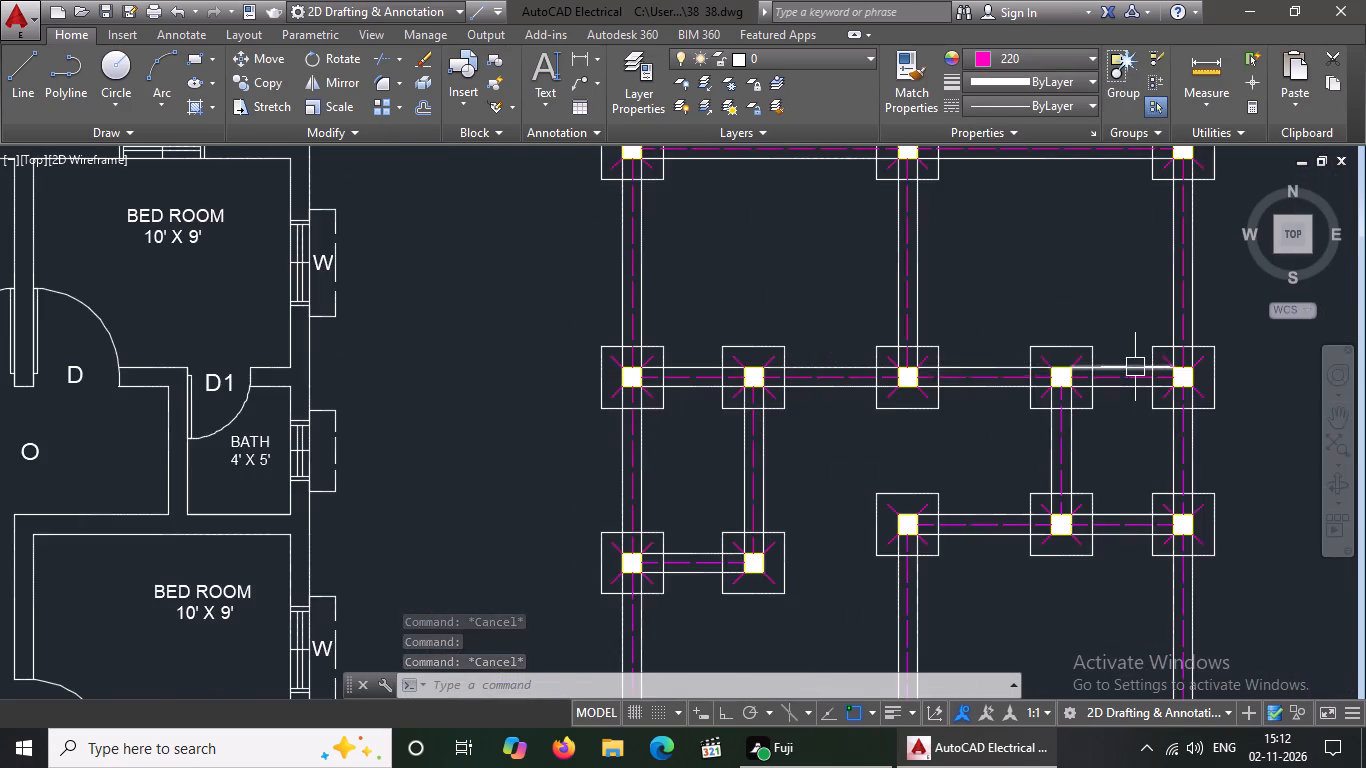
scroll(1135, 367, up, 2)
click(947, 515)
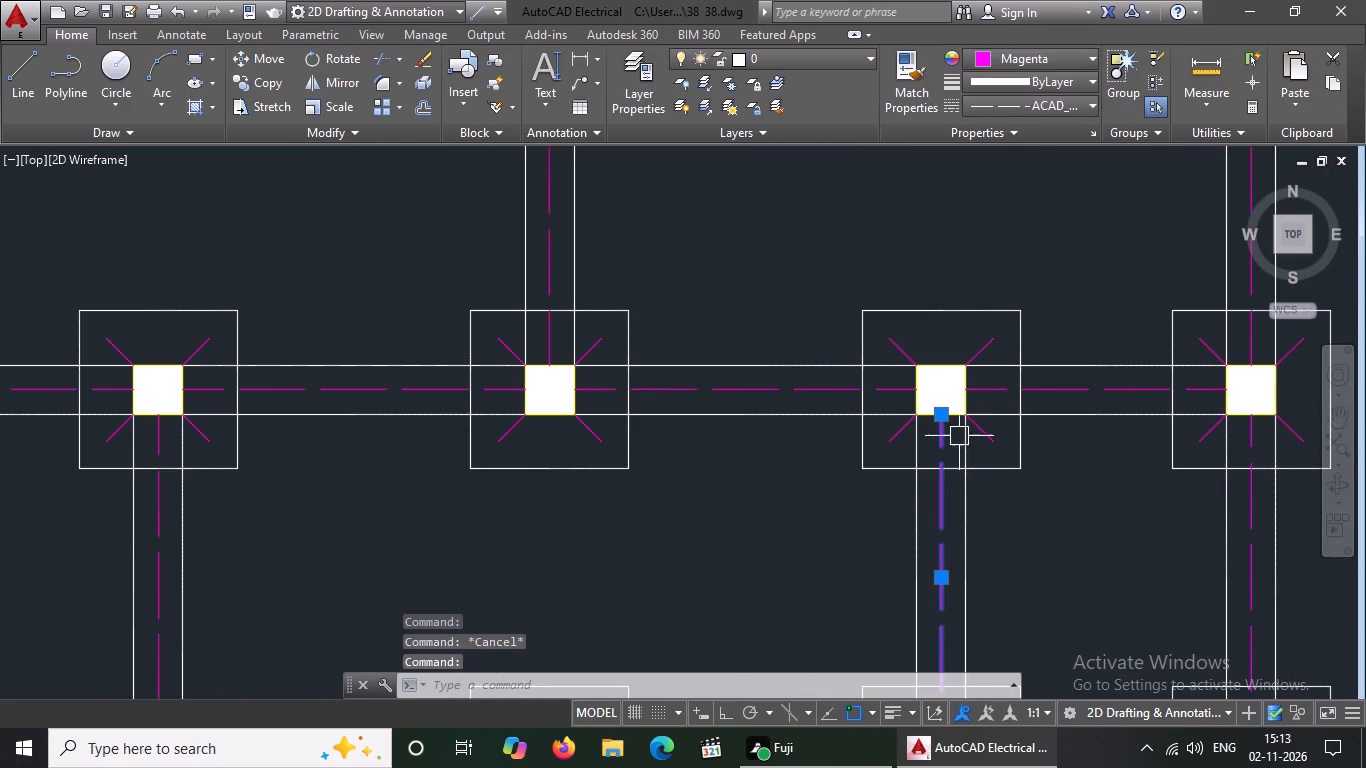
drag(1034, 55, 1033, 65)
click(980, 303)
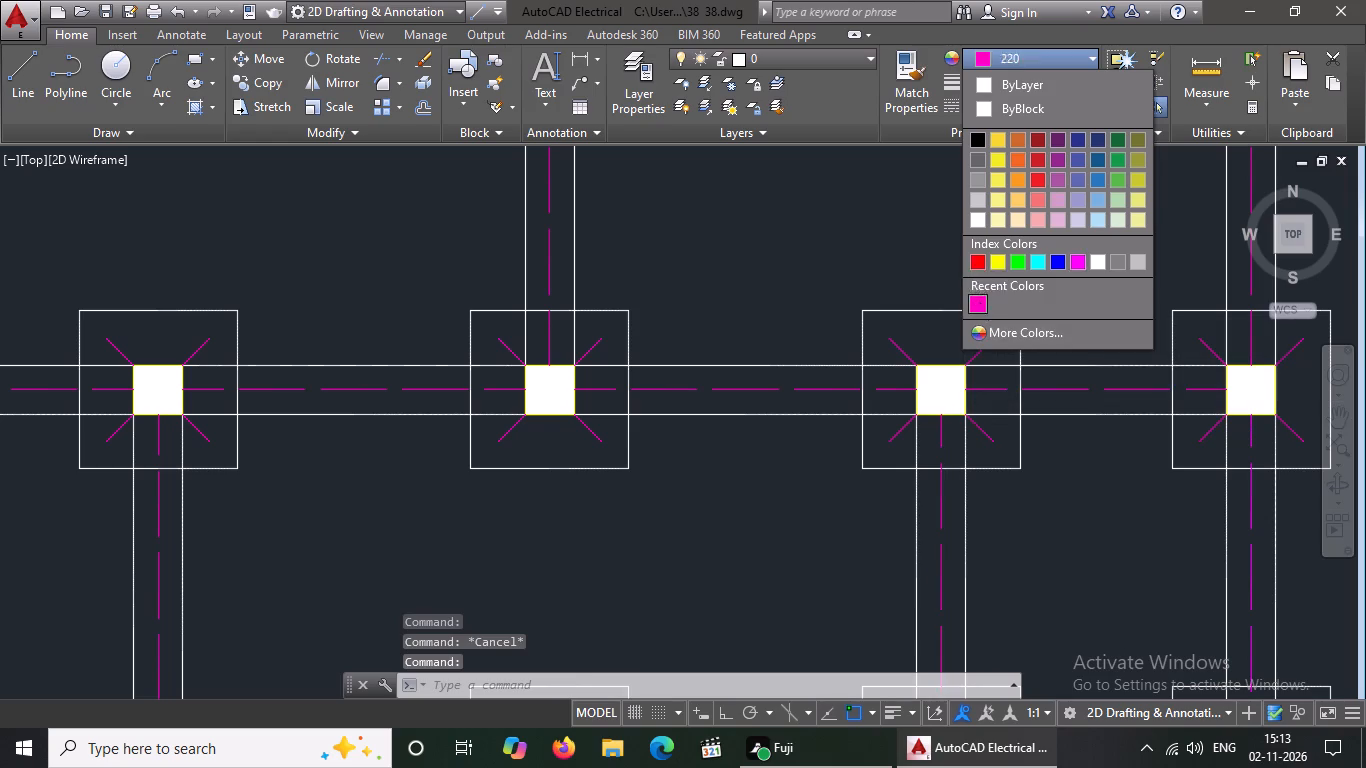
key(Escape)
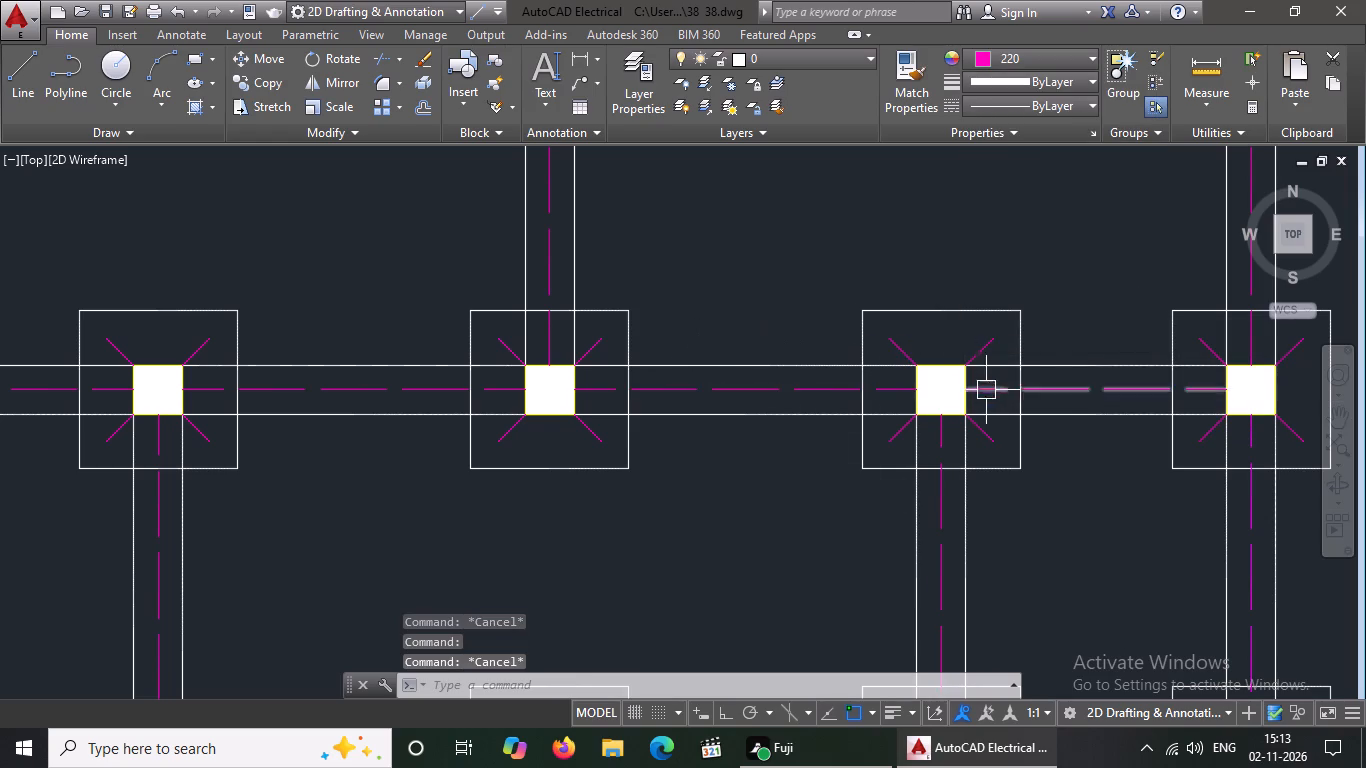
Set the centreline of the east north-south beam directly south of the second footing row to colour 220.
scroll(1039, 362, down, 1)
click(1172, 469)
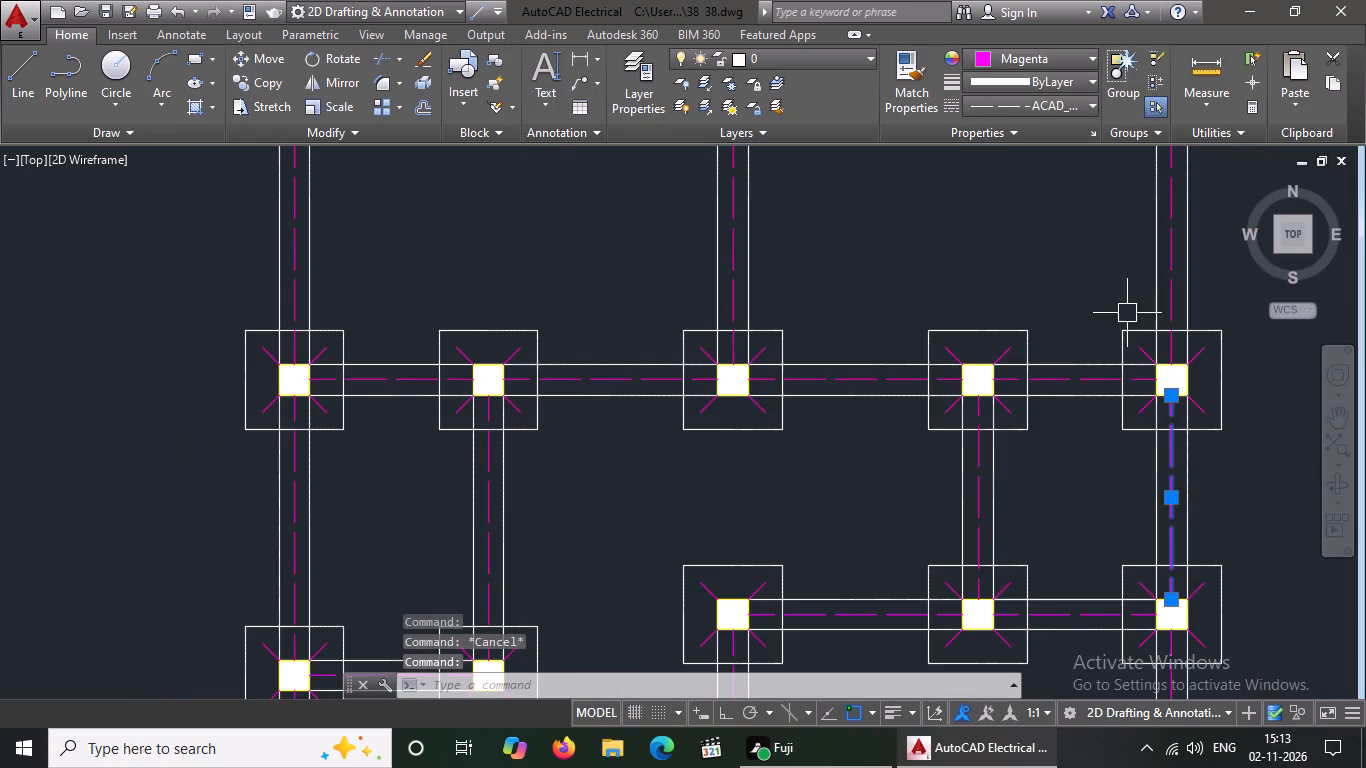
click(1041, 56)
click(979, 304)
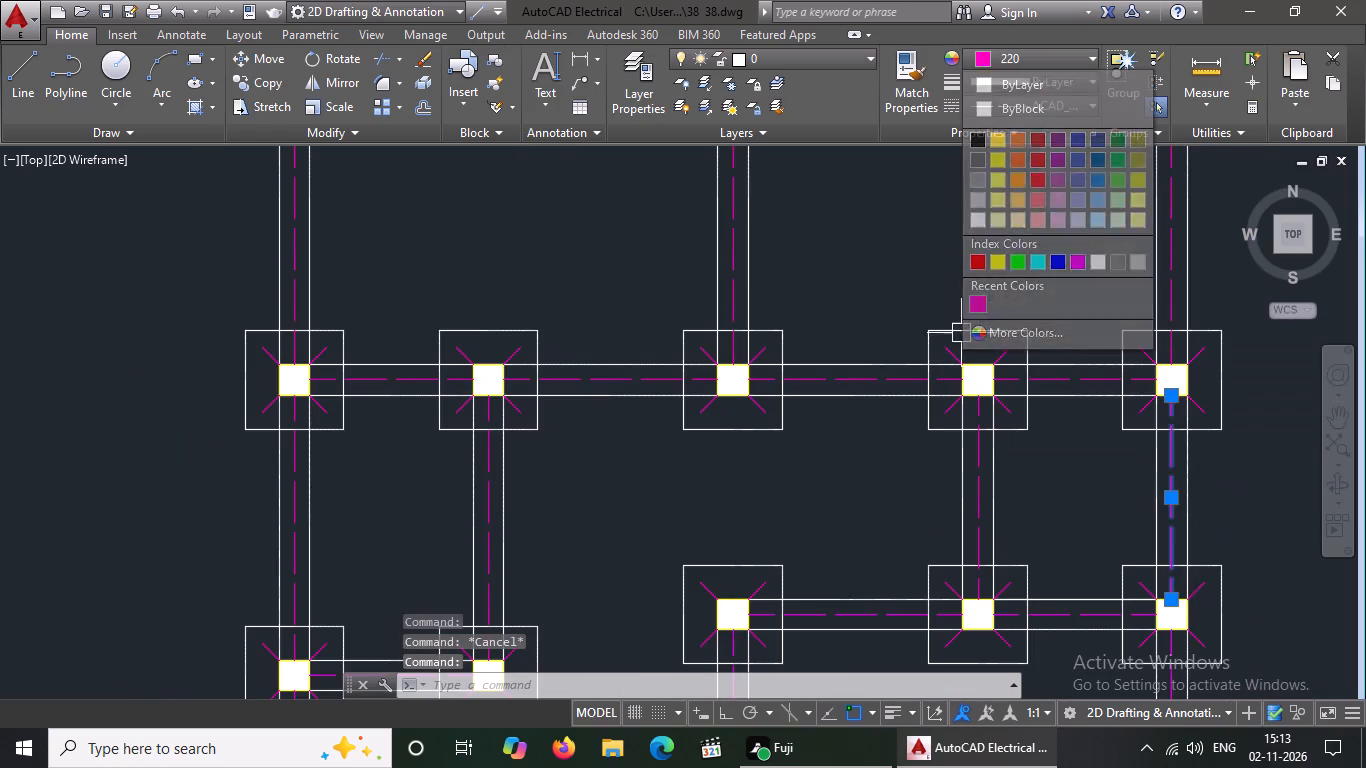
key(Escape)
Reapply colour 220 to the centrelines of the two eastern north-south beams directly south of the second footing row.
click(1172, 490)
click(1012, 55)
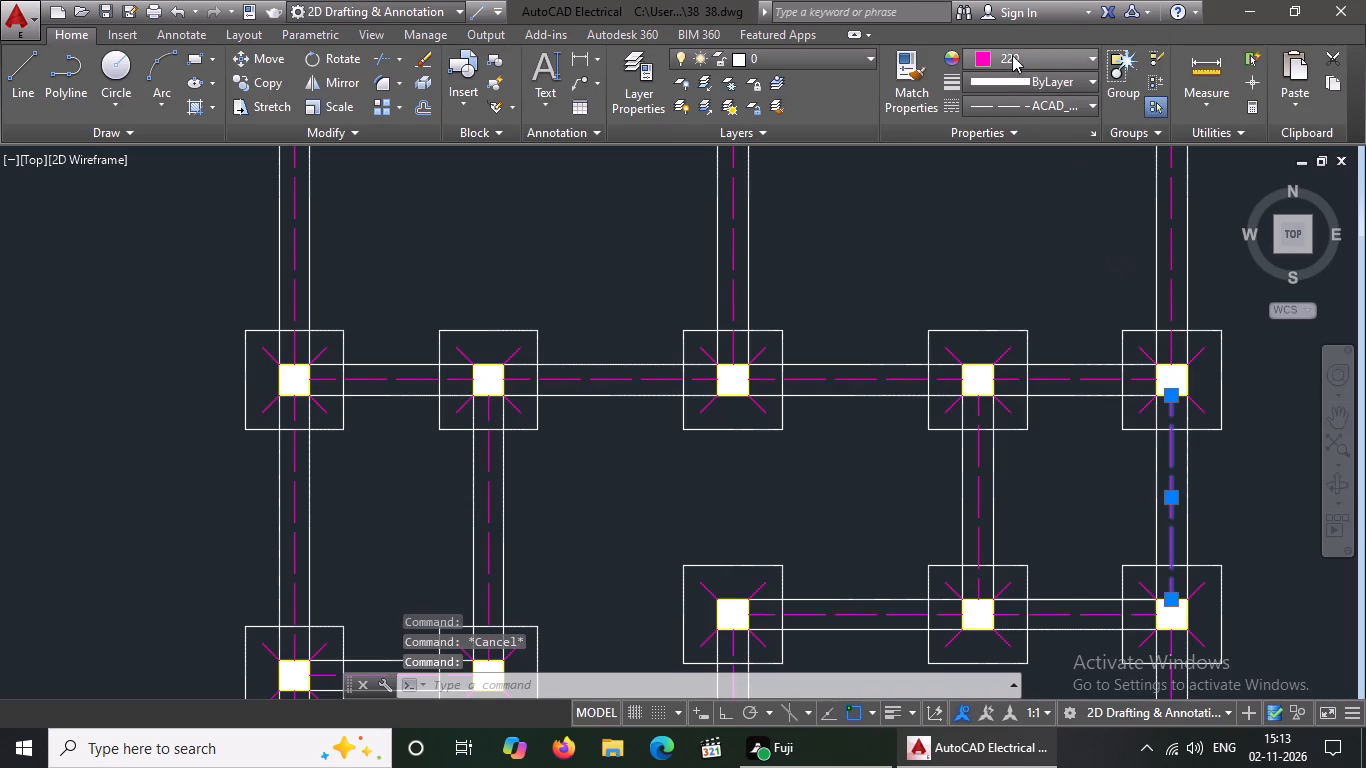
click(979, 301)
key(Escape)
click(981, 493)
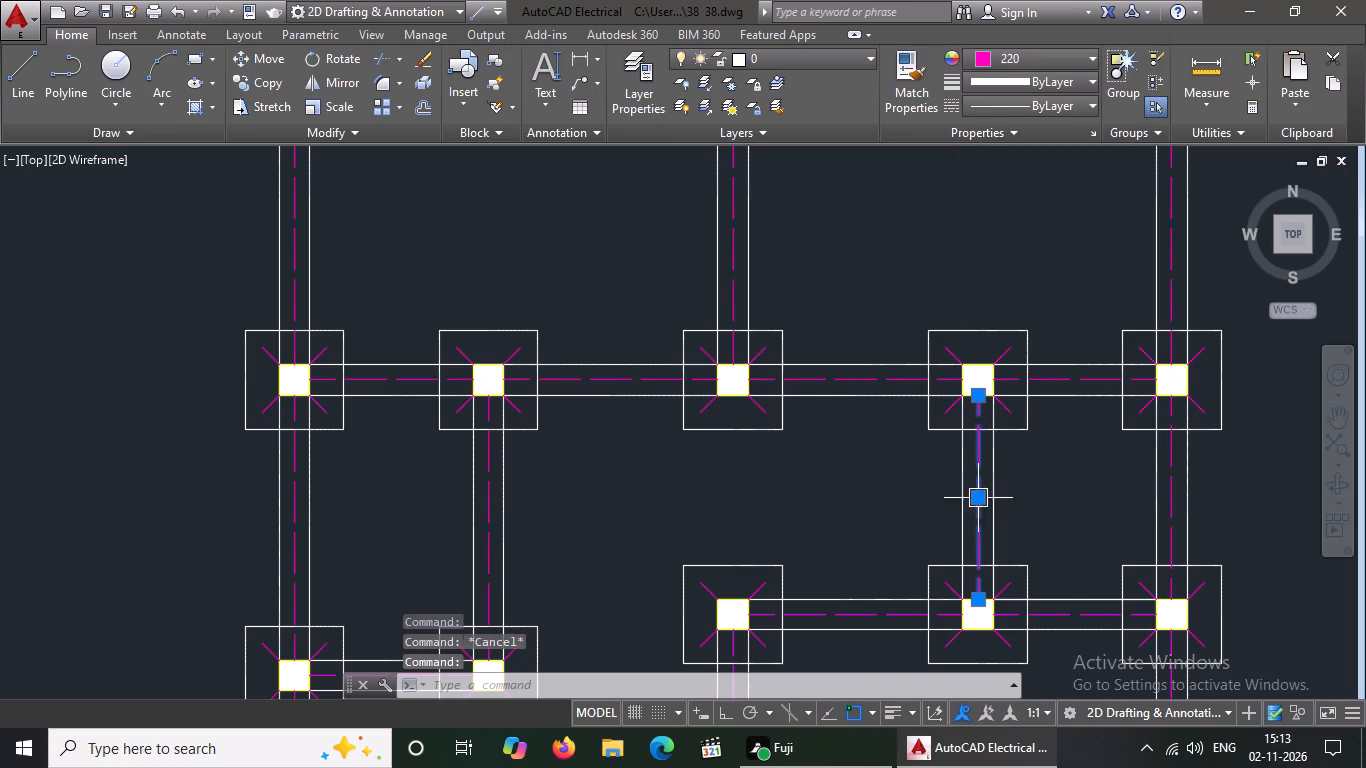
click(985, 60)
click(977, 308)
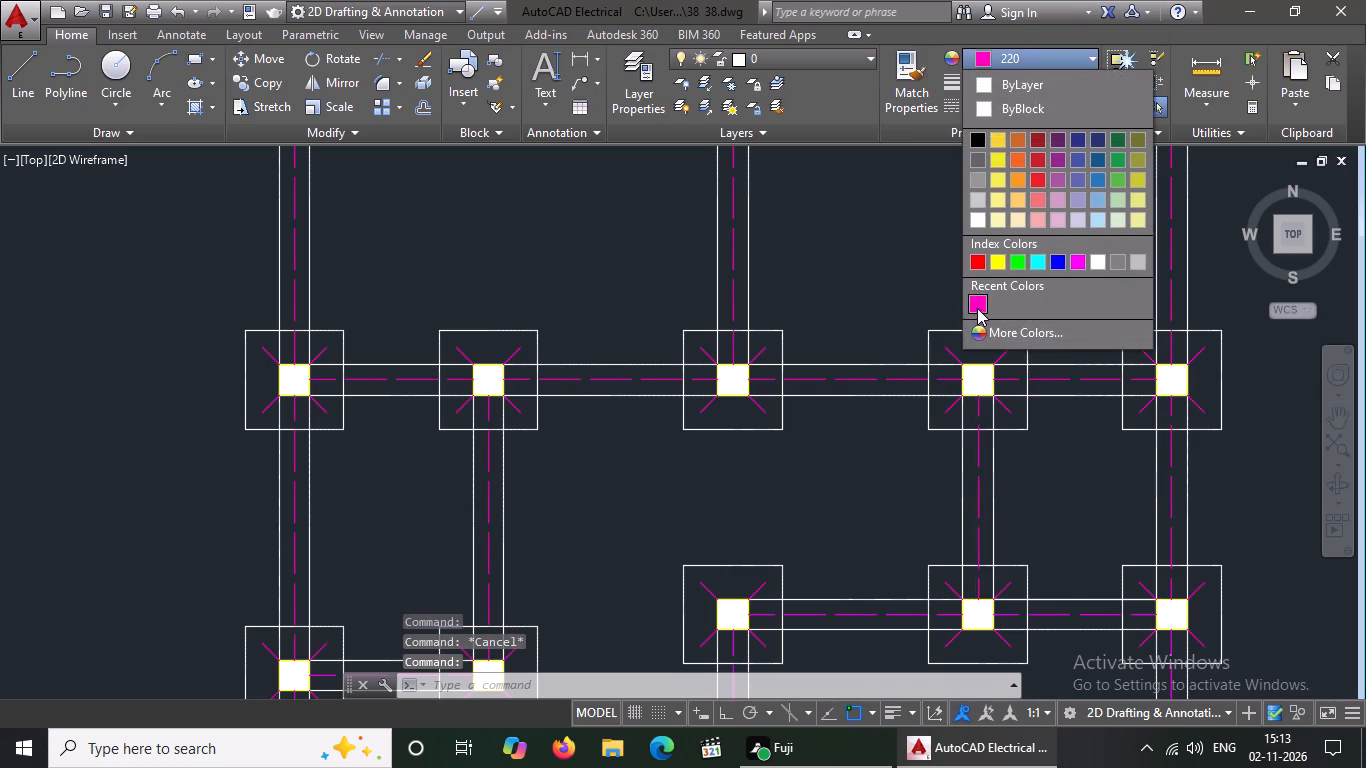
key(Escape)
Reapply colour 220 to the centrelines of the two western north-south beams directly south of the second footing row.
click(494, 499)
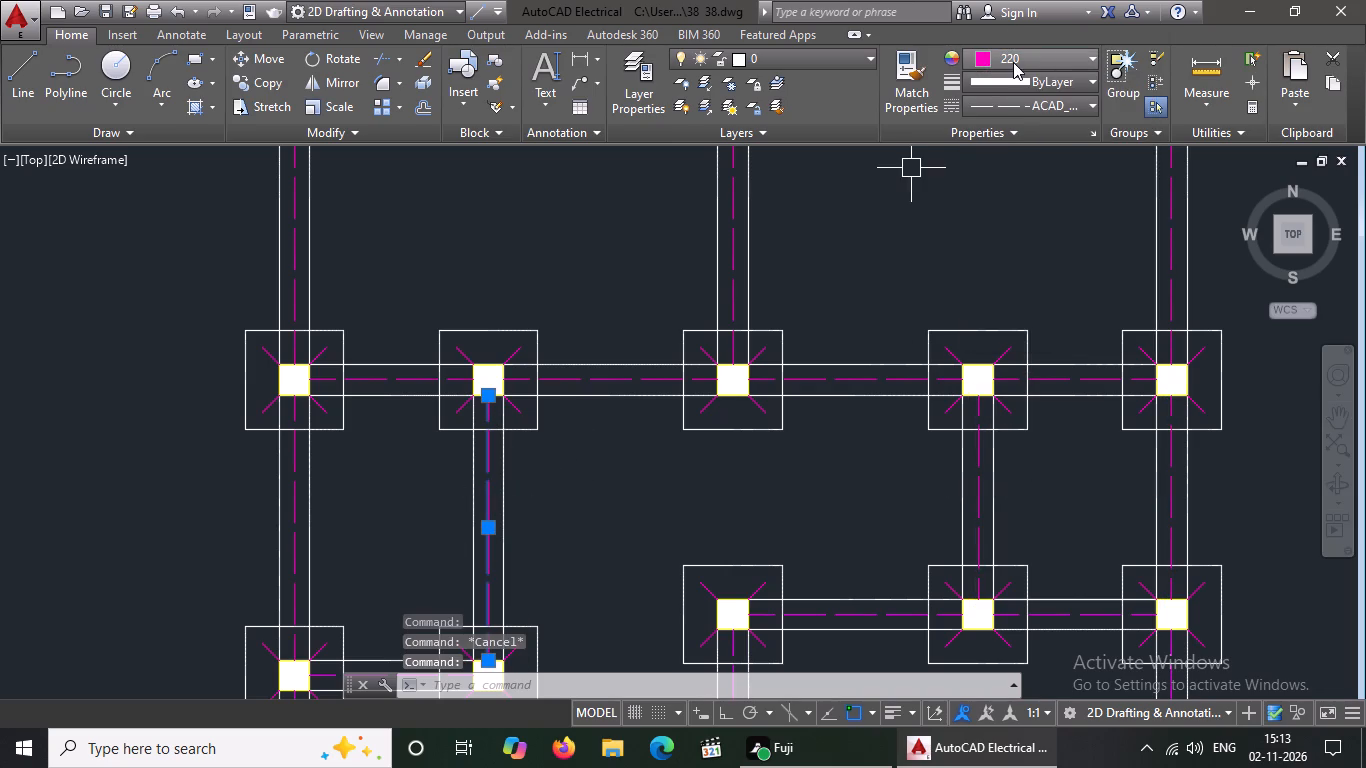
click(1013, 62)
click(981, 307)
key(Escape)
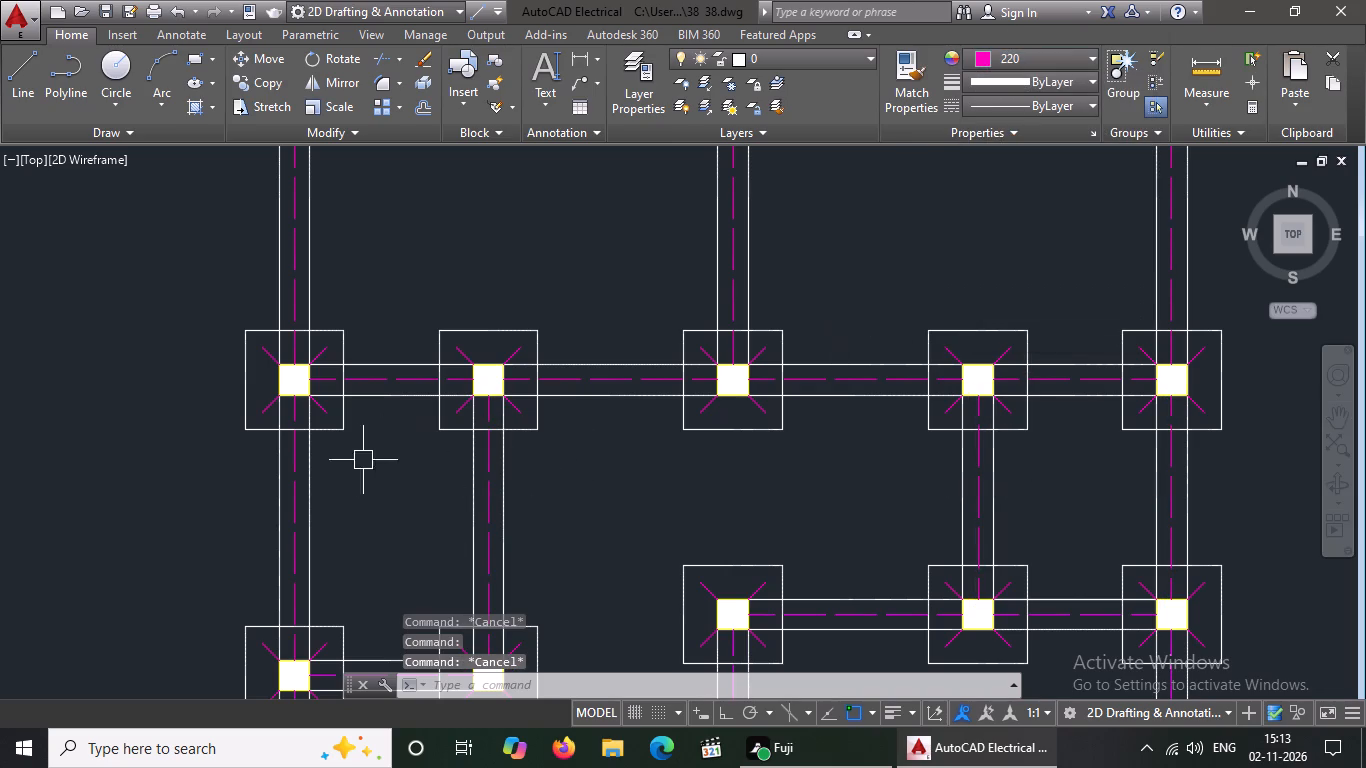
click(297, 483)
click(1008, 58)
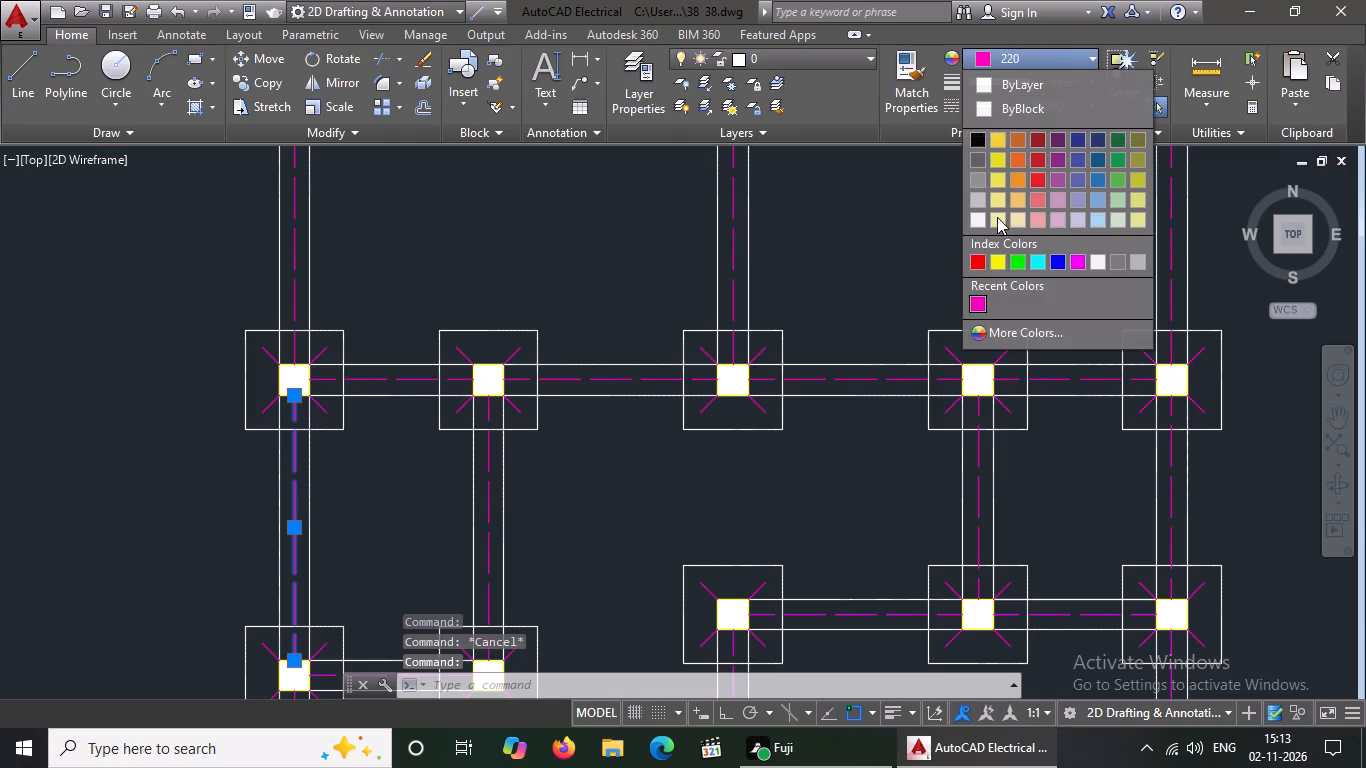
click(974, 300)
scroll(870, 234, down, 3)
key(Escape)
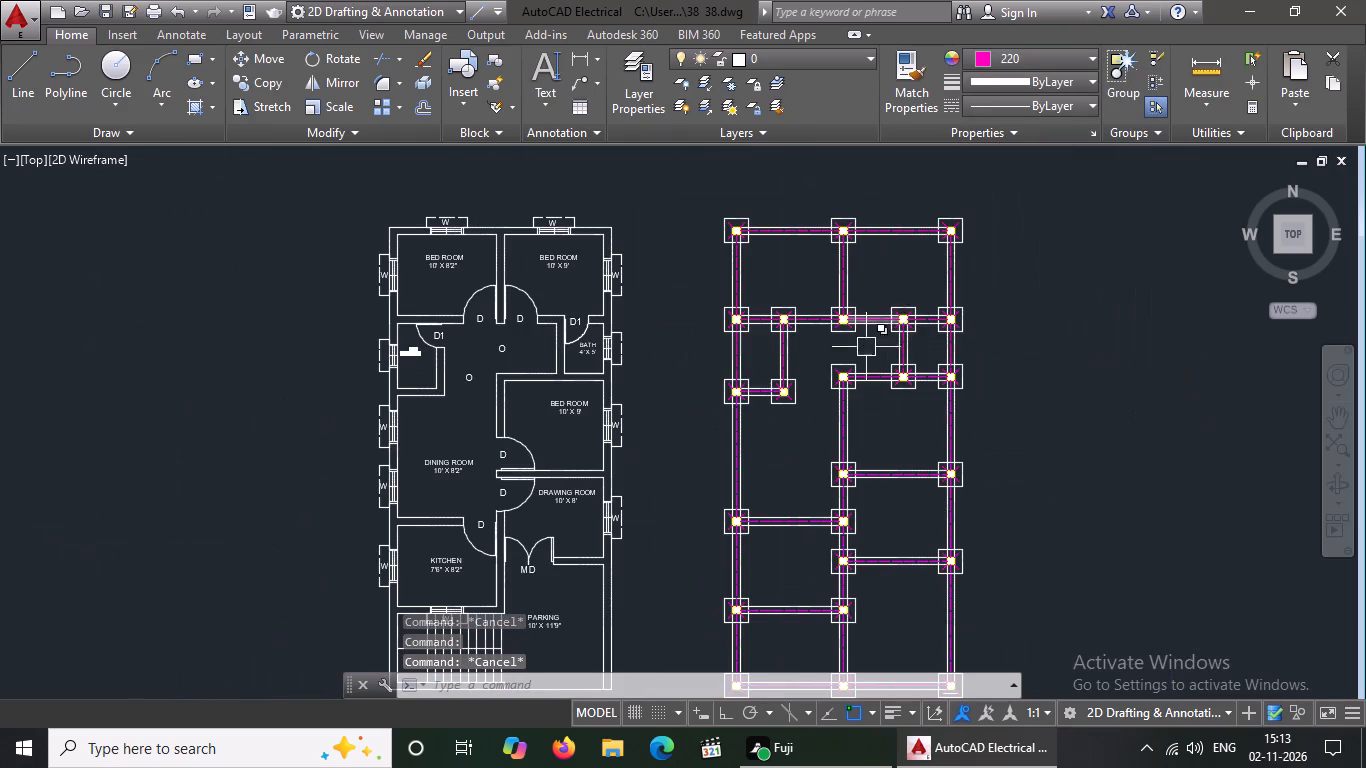
Set the centreline of the short east-west beam joining the two western footings below the second row to colour 220.
scroll(786, 417, up, 3)
click(642, 312)
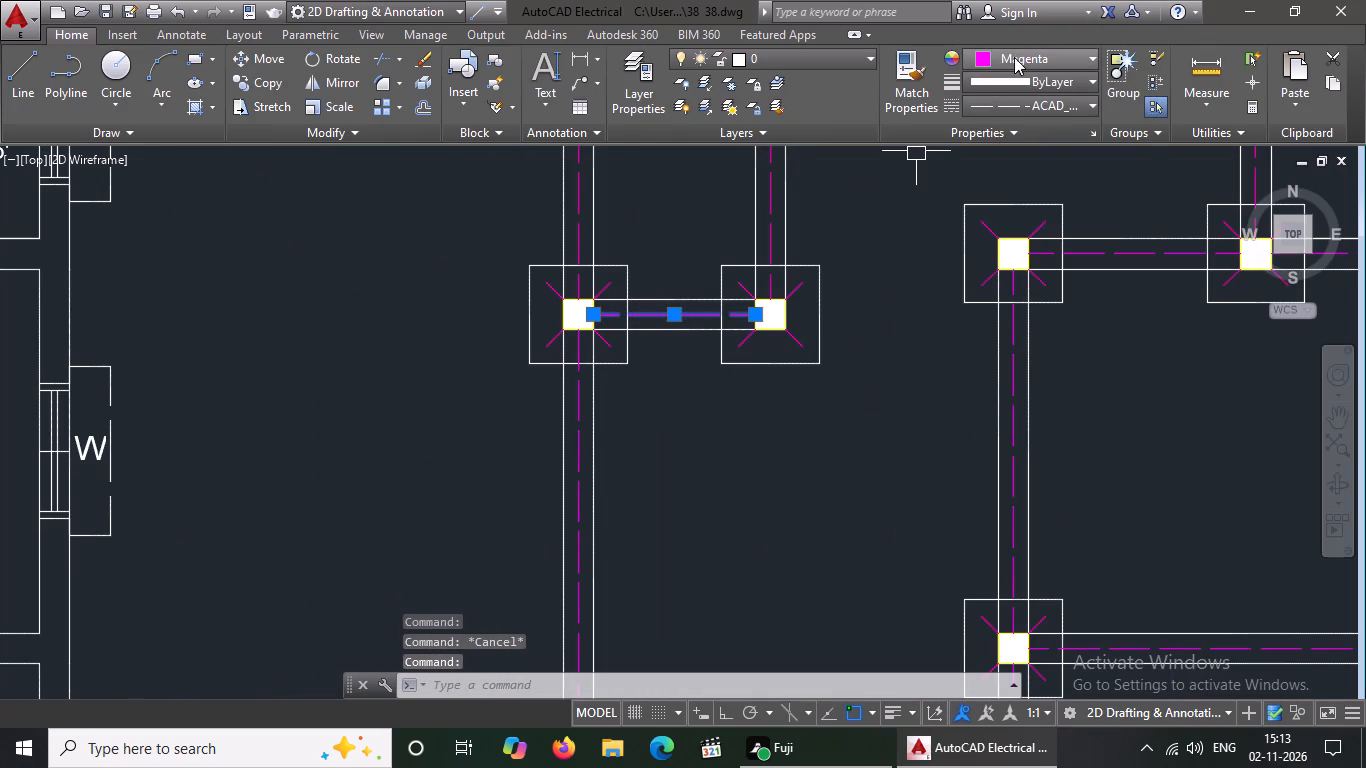
click(1015, 55)
click(974, 307)
key(Escape)
Set both centreline segments of the east-west beam through the three eastern footings below the second row to colour 220.
scroll(800, 324, down, 3)
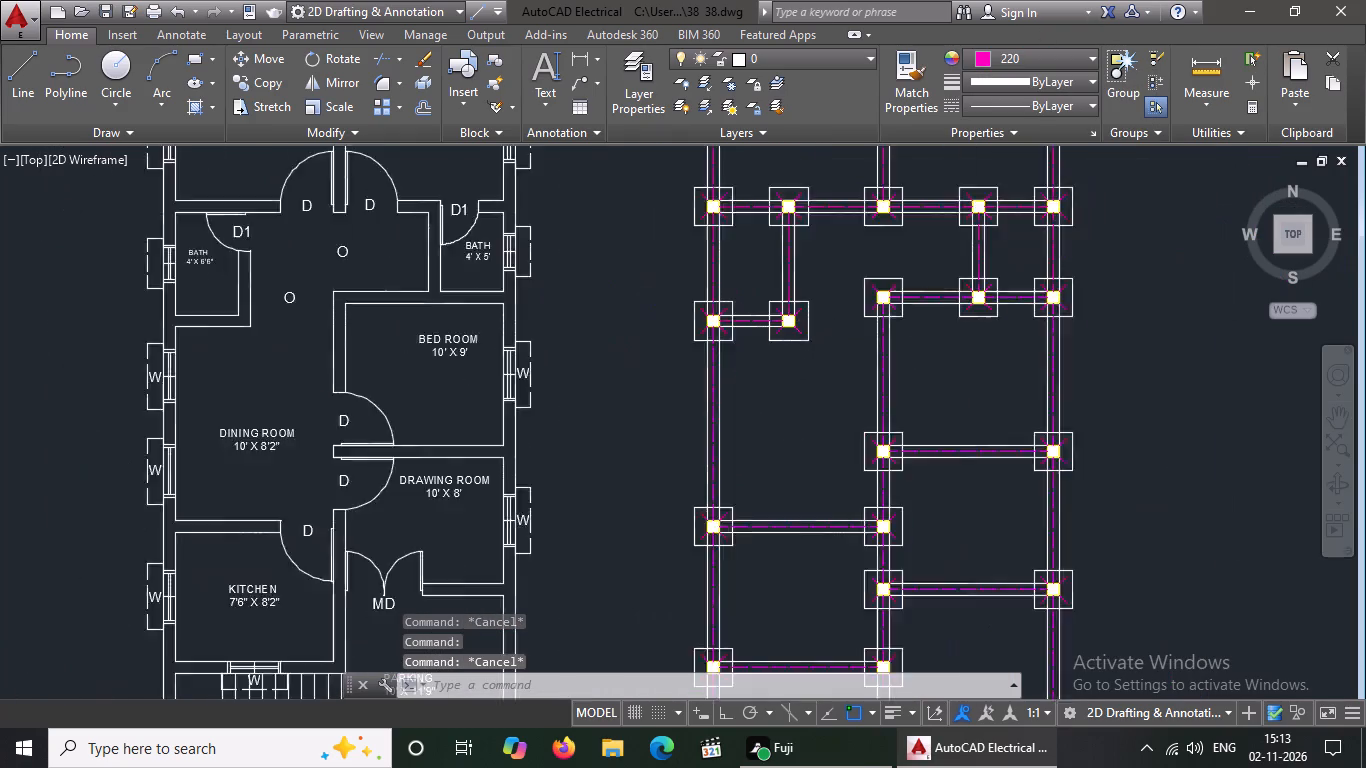
scroll(907, 304, up, 3)
click(835, 317)
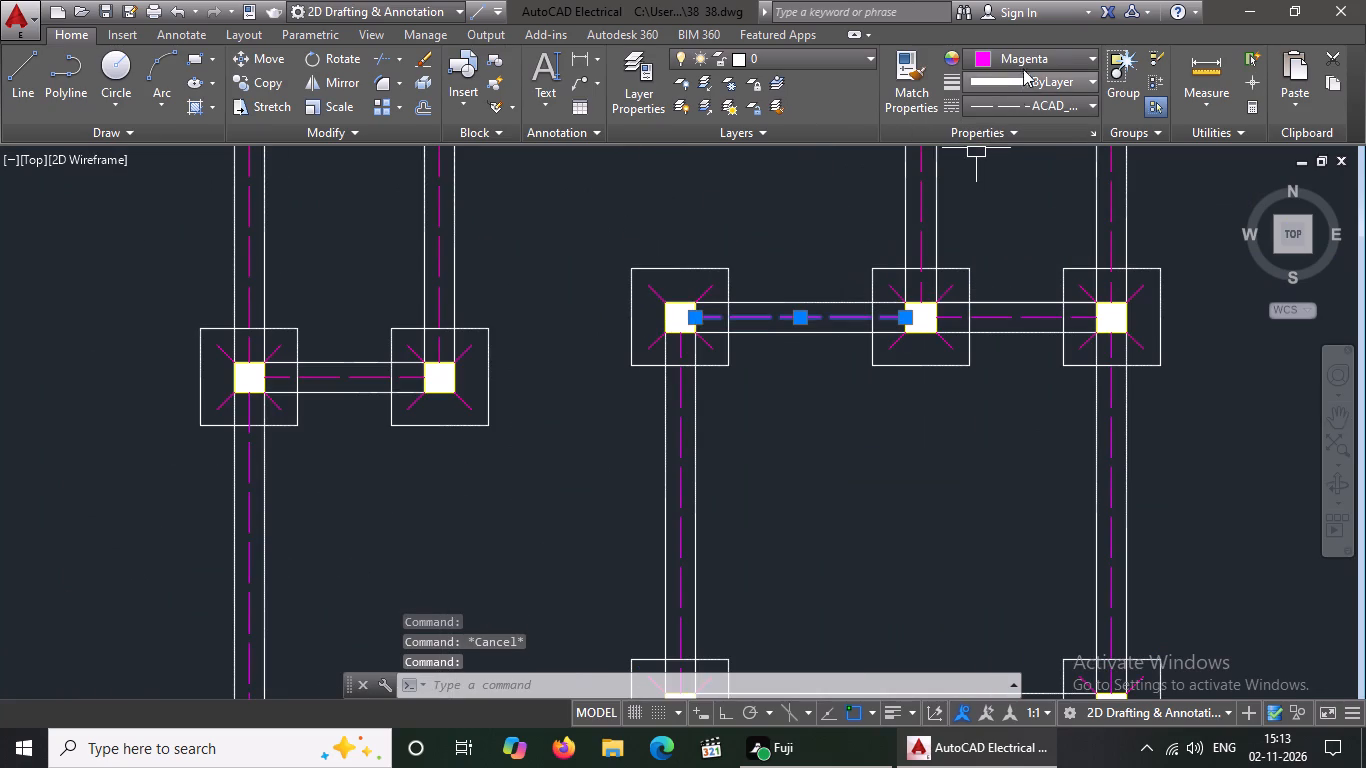
click(1022, 50)
click(974, 292)
key(Escape)
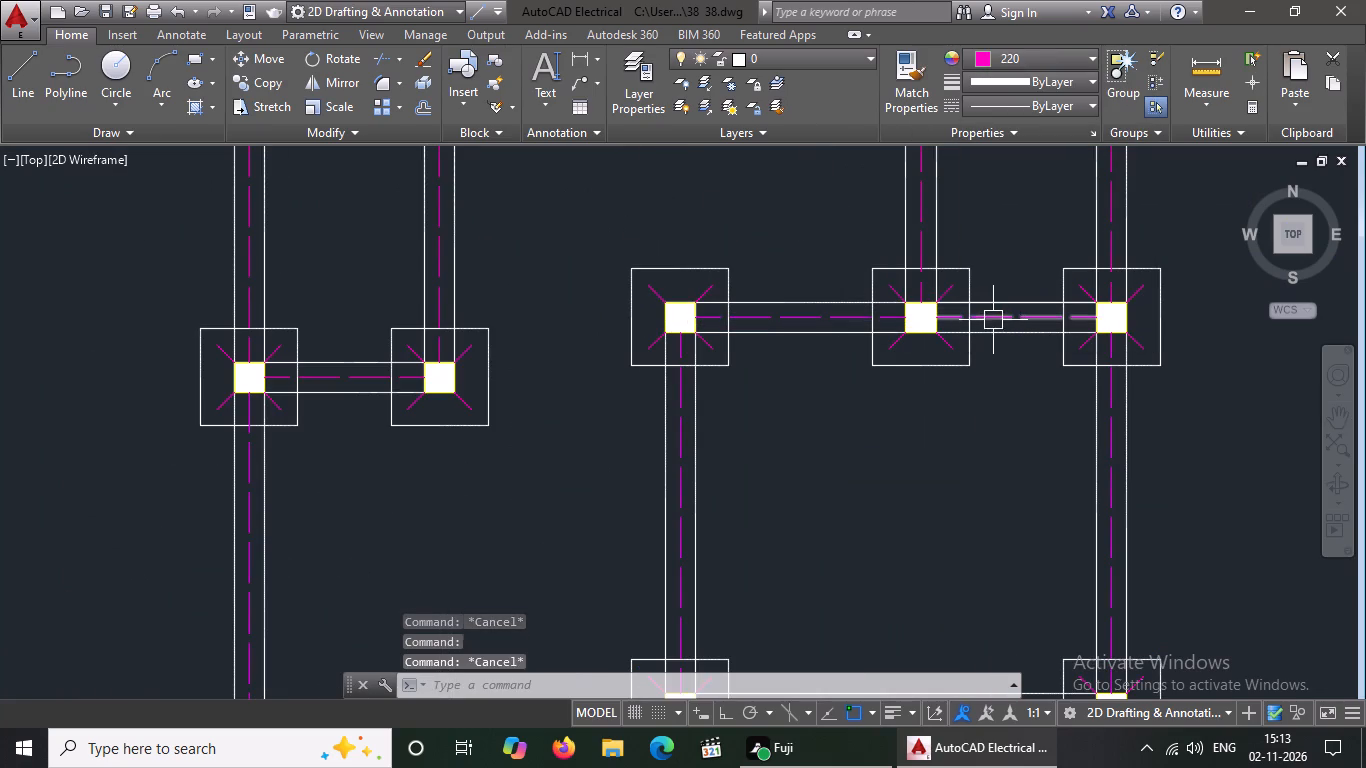
click(993, 320)
click(1006, 55)
click(974, 305)
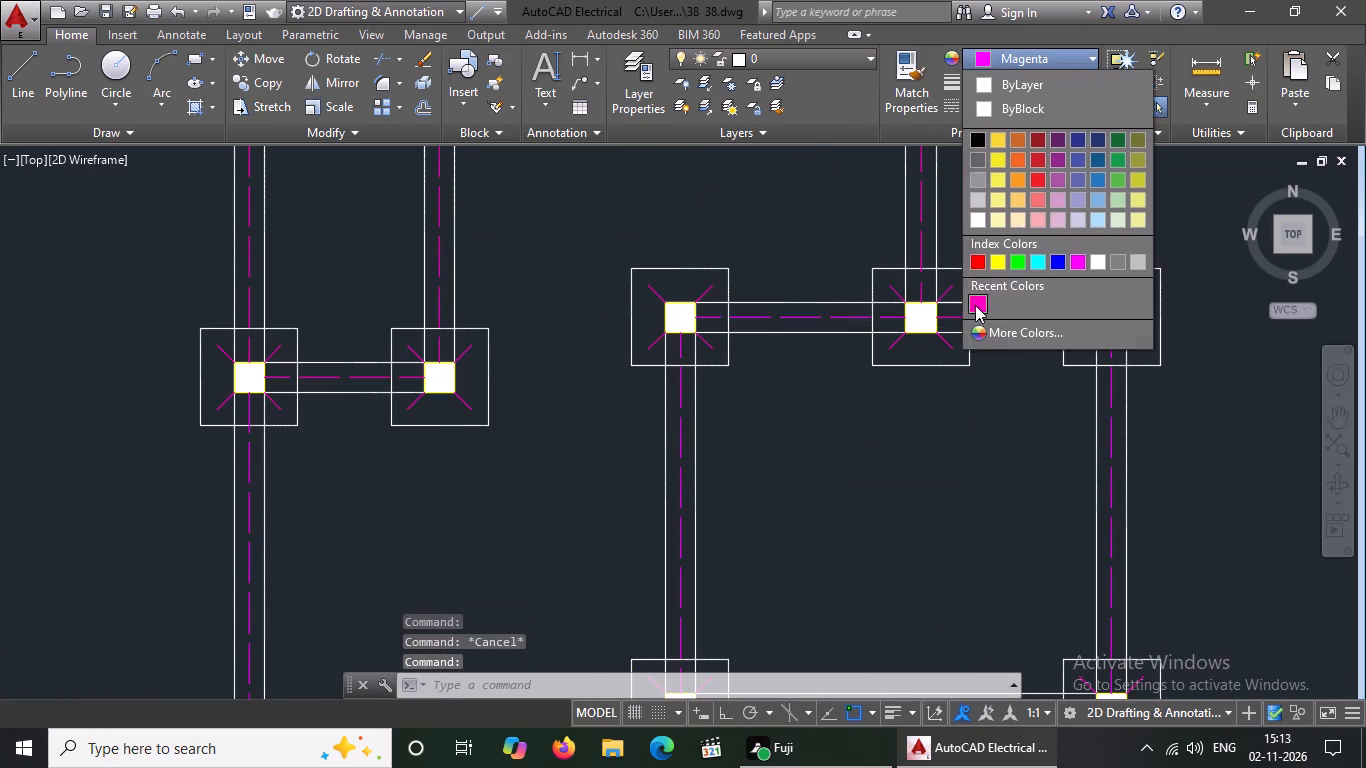
key(Escape)
click(824, 324)
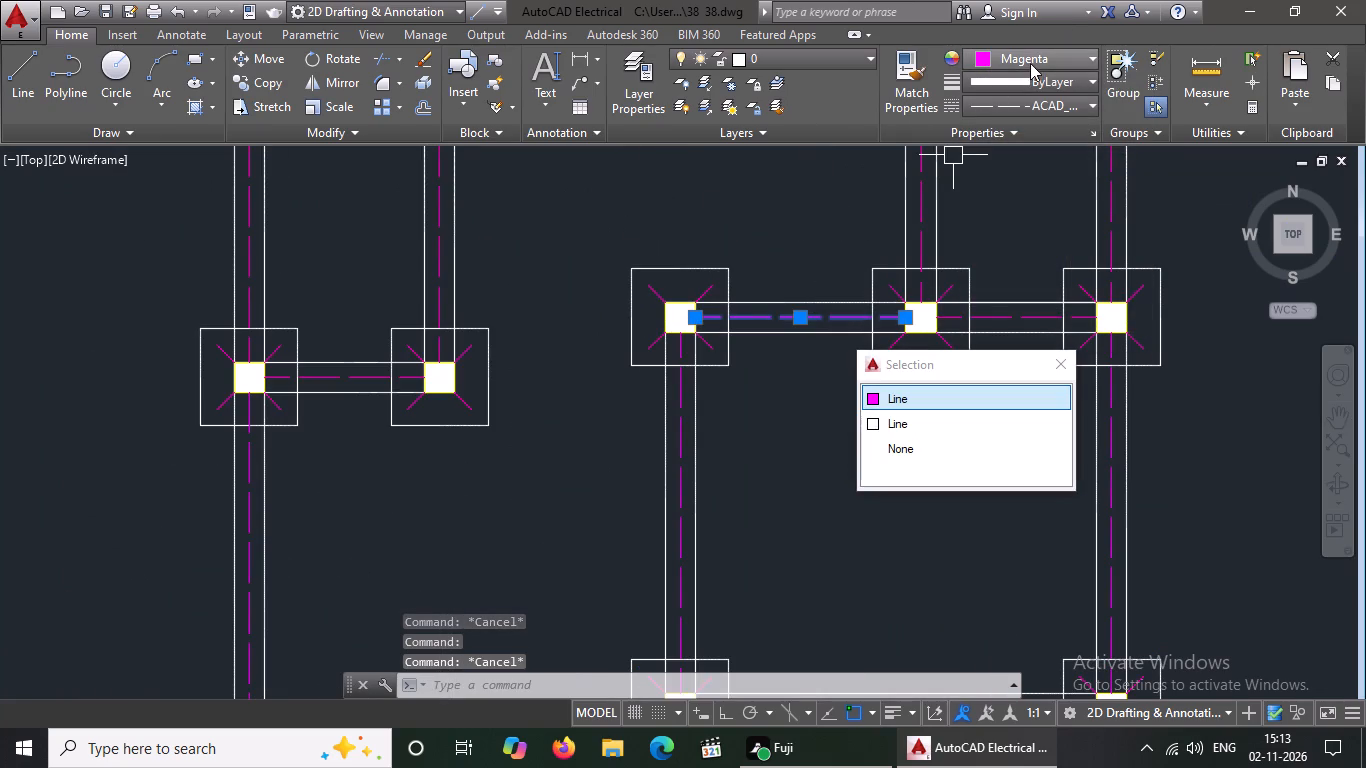
click(1030, 63)
click(978, 299)
key(Escape)
Set the centreline of the west north-south beam between the short east-west beam and the next footing south to colour 220.
scroll(973, 314, down, 2)
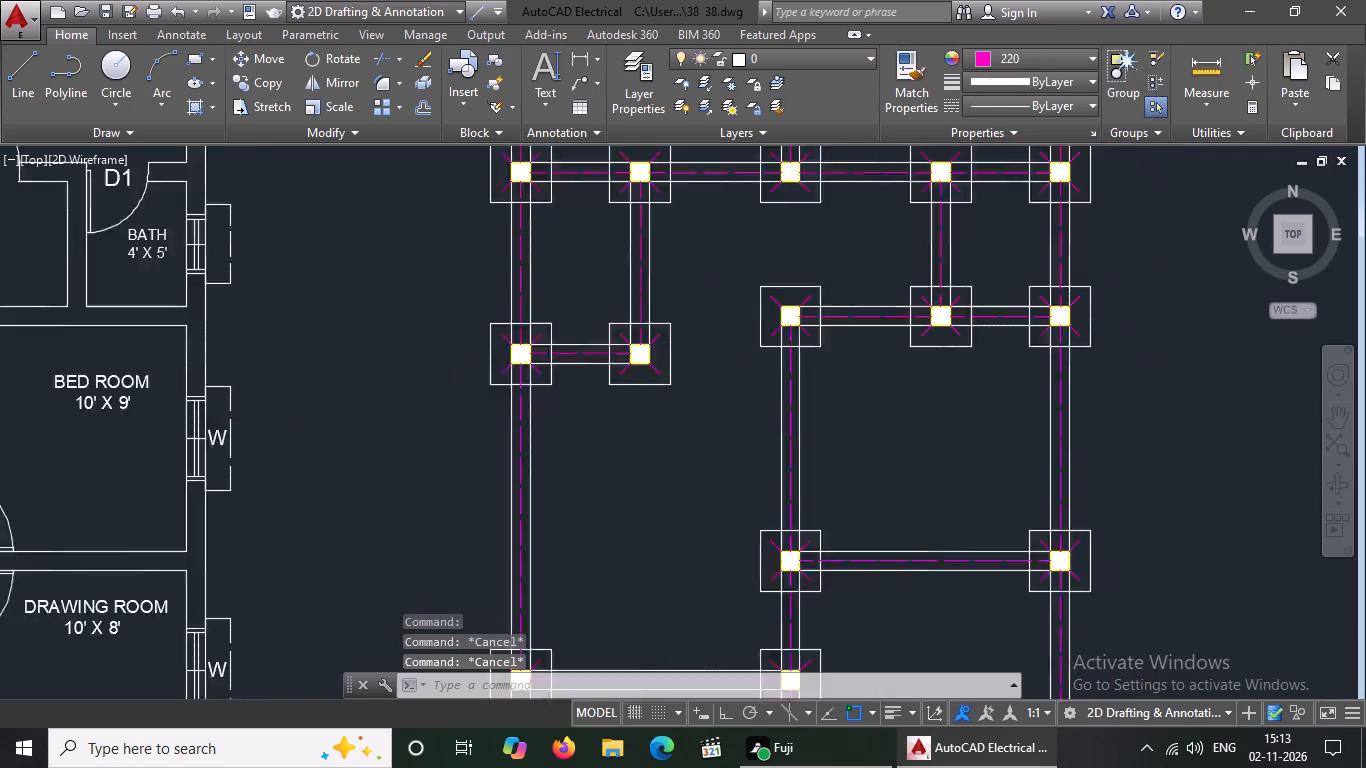
scroll(972, 318, down, 1)
scroll(777, 409, up, 2)
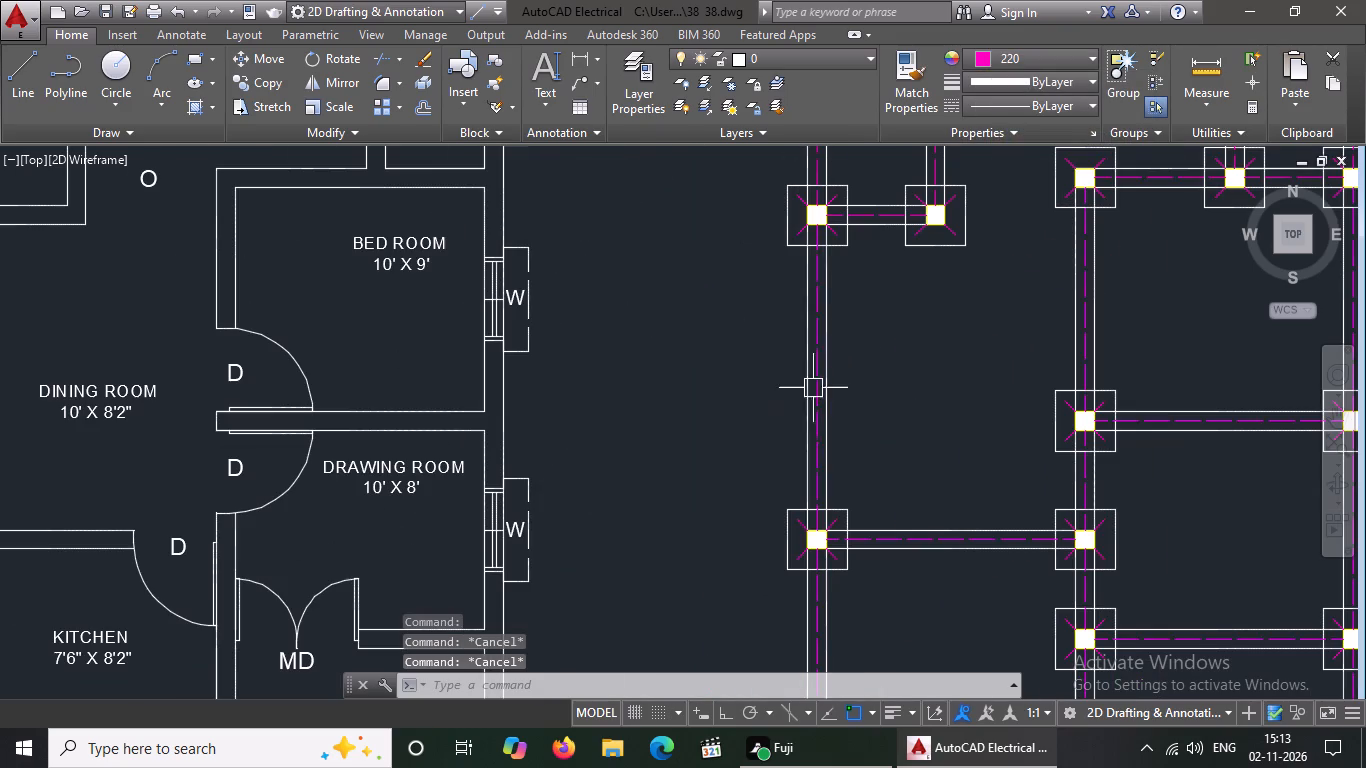
drag(815, 380, 827, 379)
click(1028, 55)
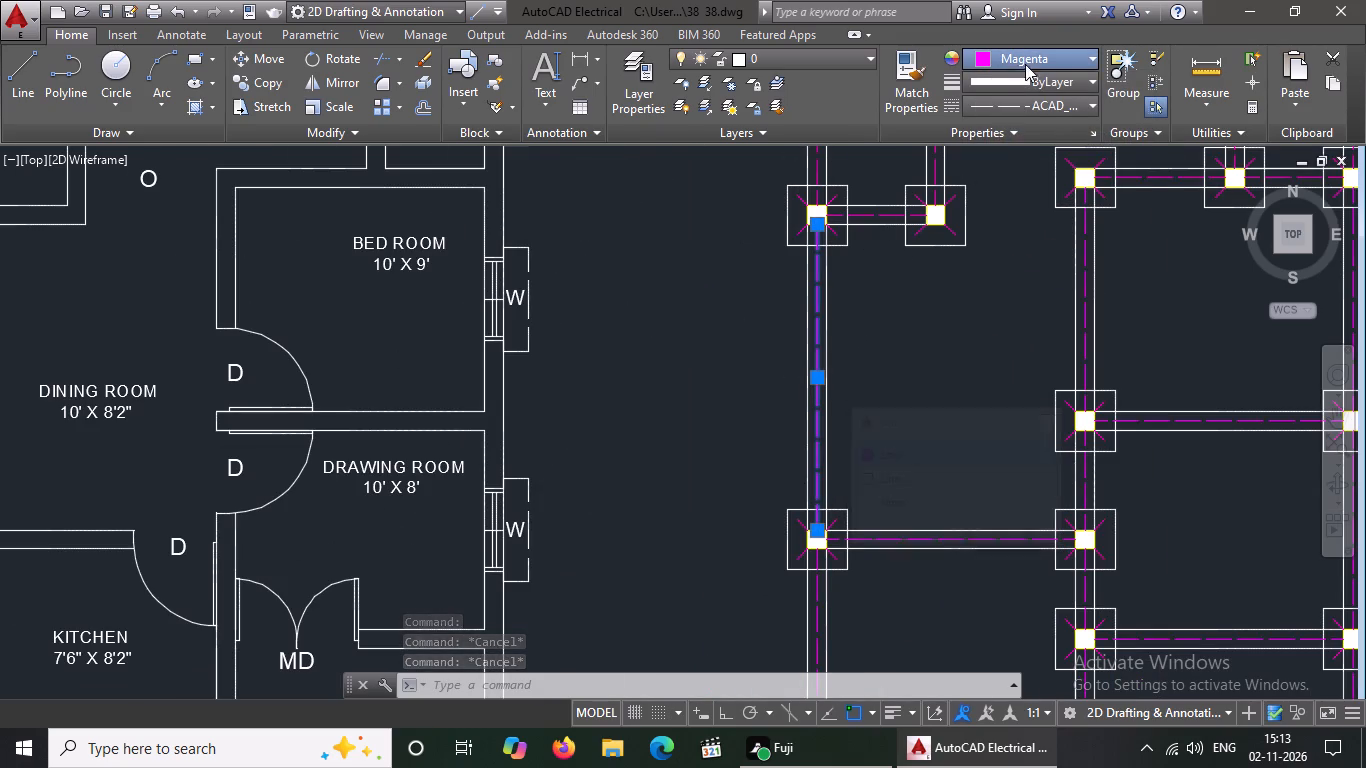
click(979, 303)
key(Escape)
Set the centreline of the middle north-south beam from the three-footing eastern row to the next footing south to colour 220.
scroll(859, 336, down, 2)
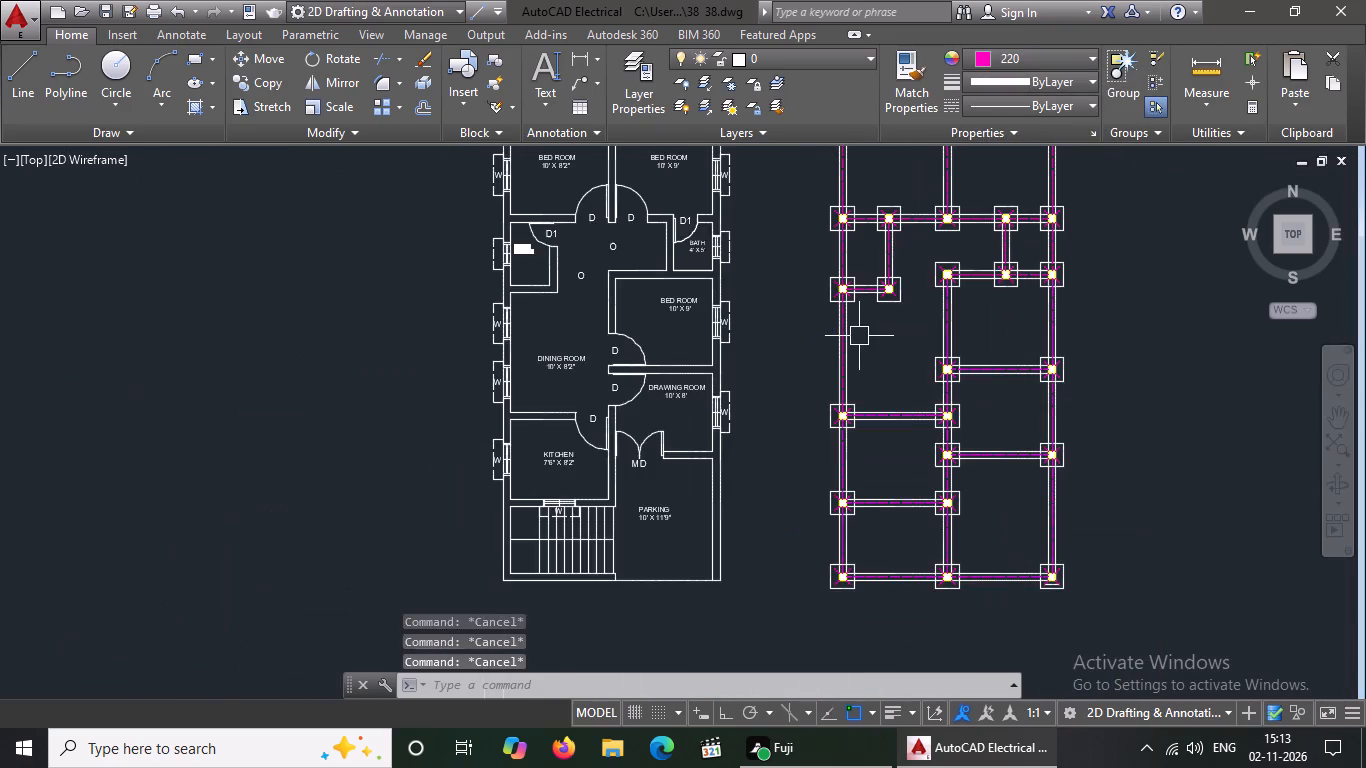
scroll(992, 295, up, 3)
click(805, 344)
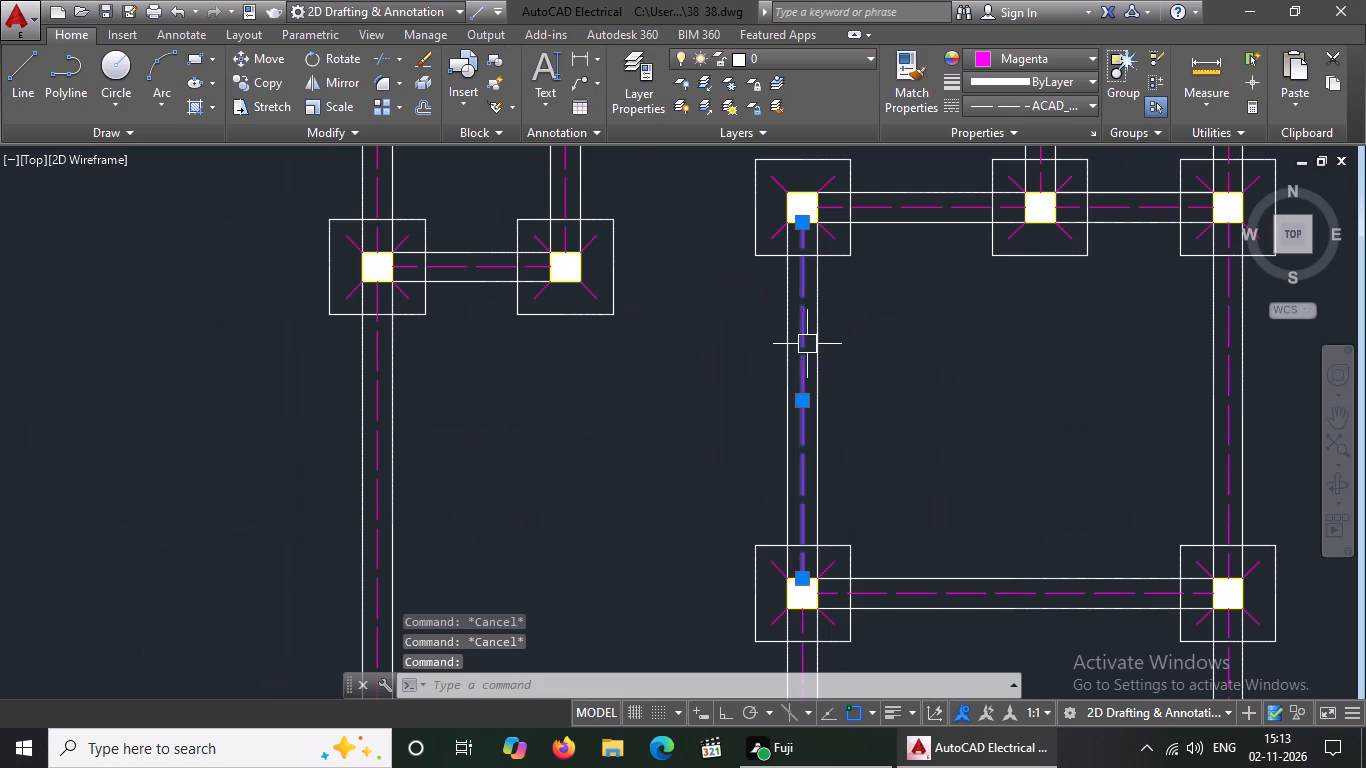
click(1063, 58)
click(978, 302)
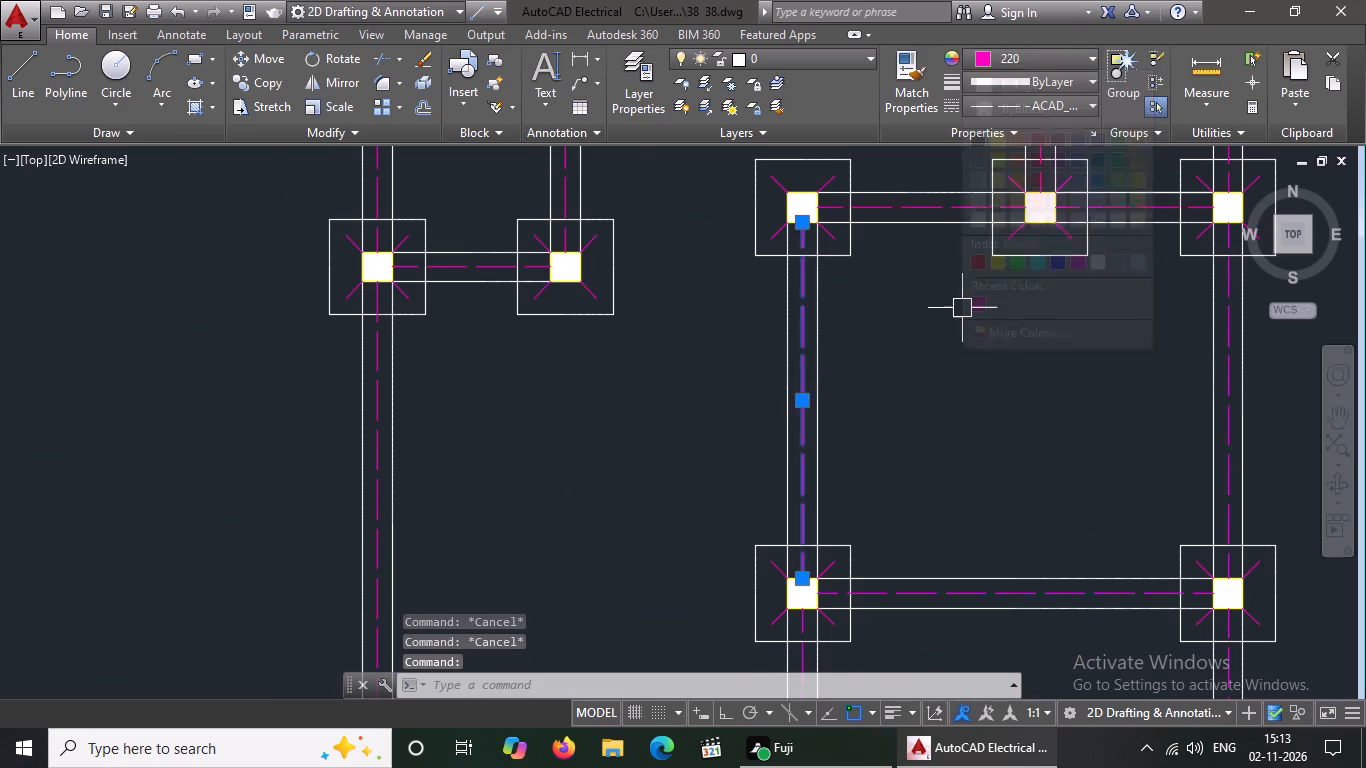
key(Escape)
Set the centreline of the east north-south beam from the three-footing eastern row to the next footing south to colour 220.
scroll(951, 319, down, 1)
scroll(1118, 317, up, 2)
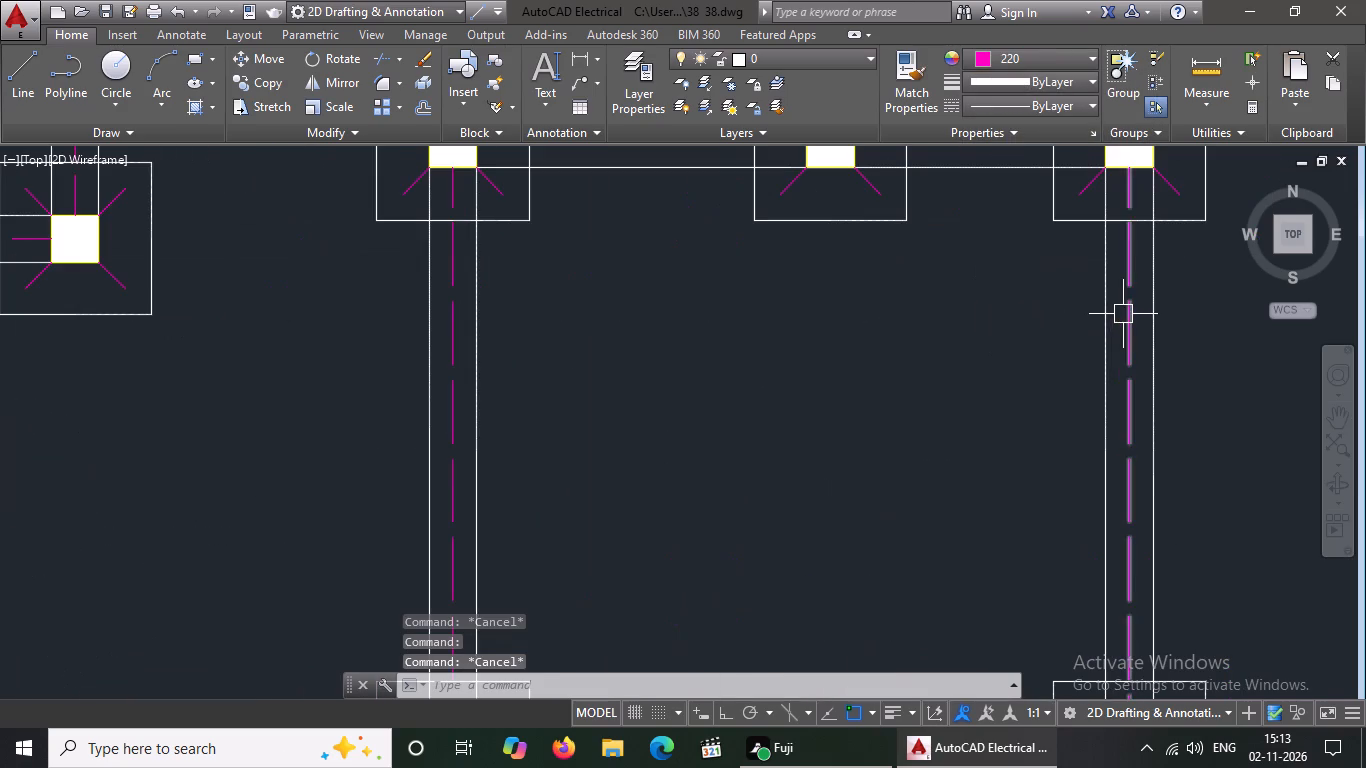
click(1124, 314)
click(1034, 67)
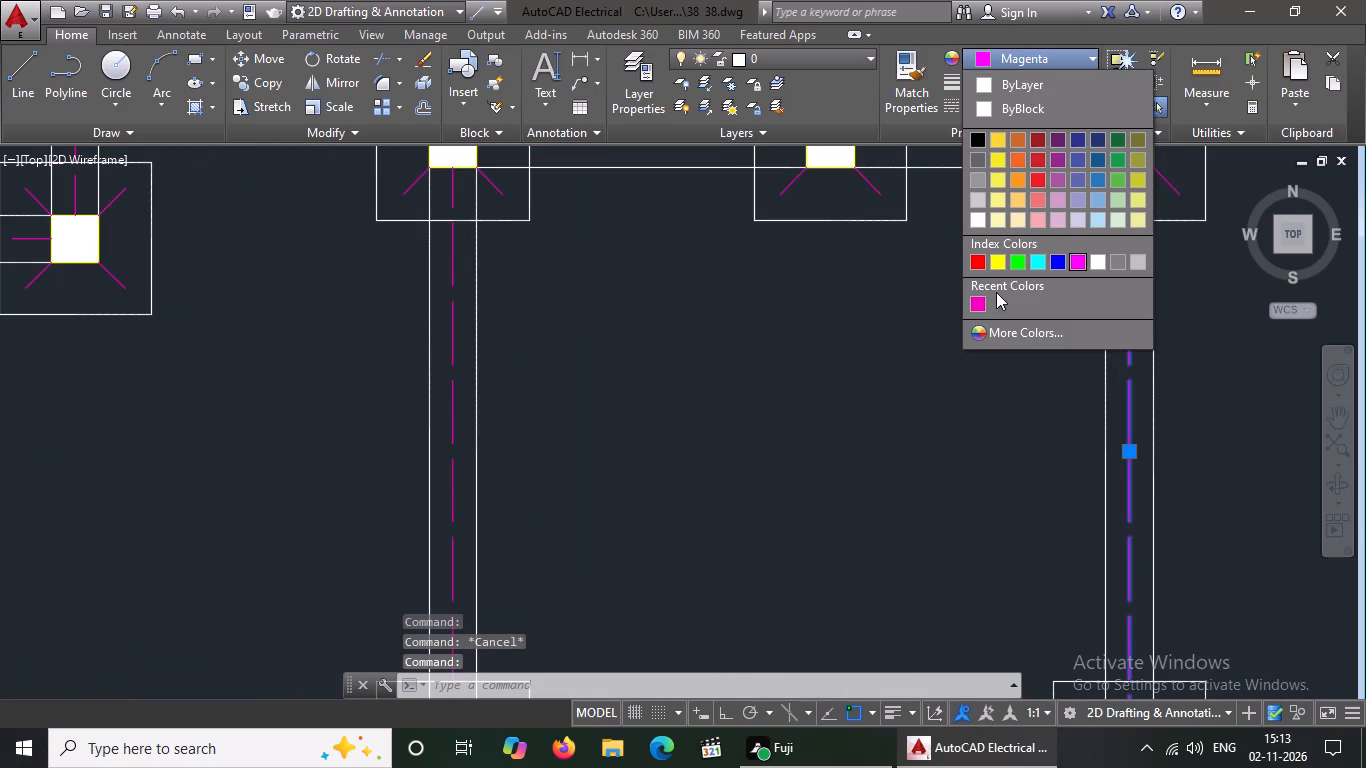
click(977, 300)
key(Escape)
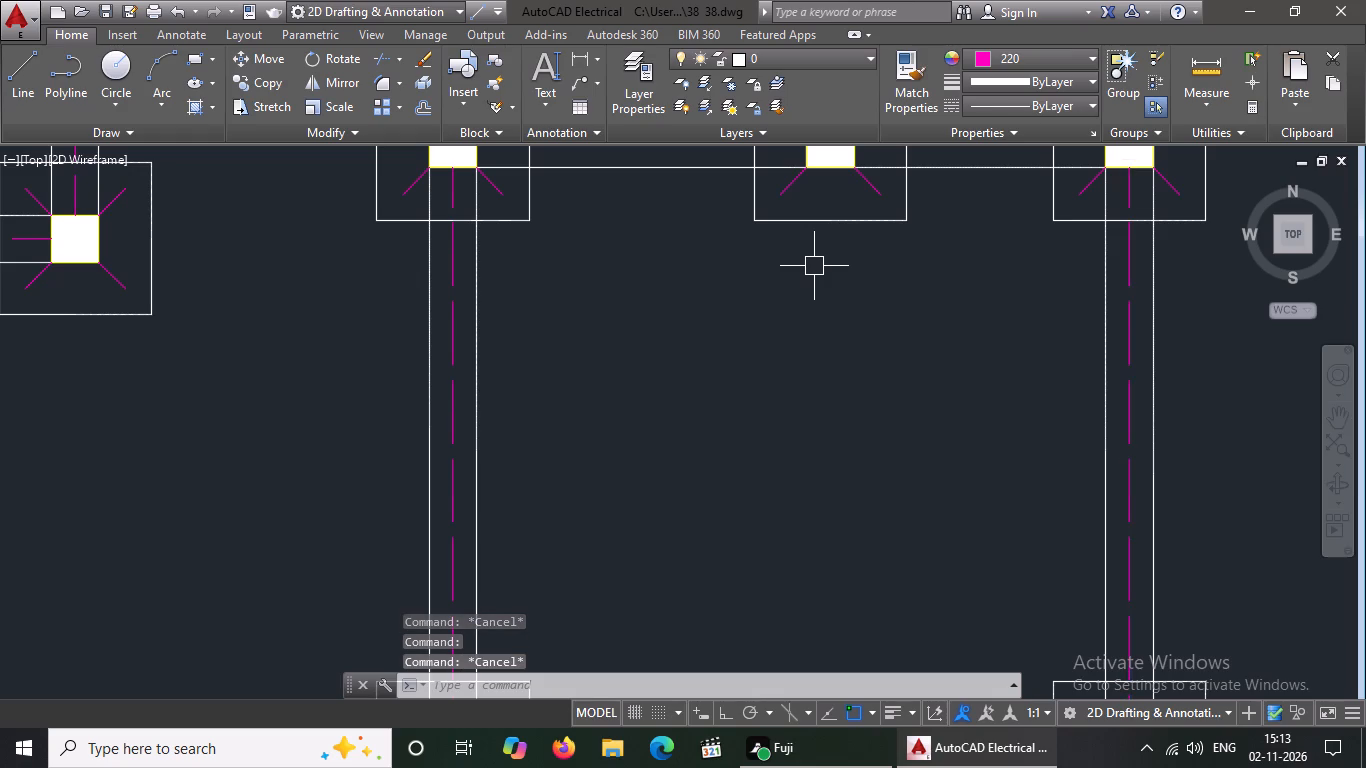
scroll(791, 271, down, 3)
scroll(762, 398, up, 2)
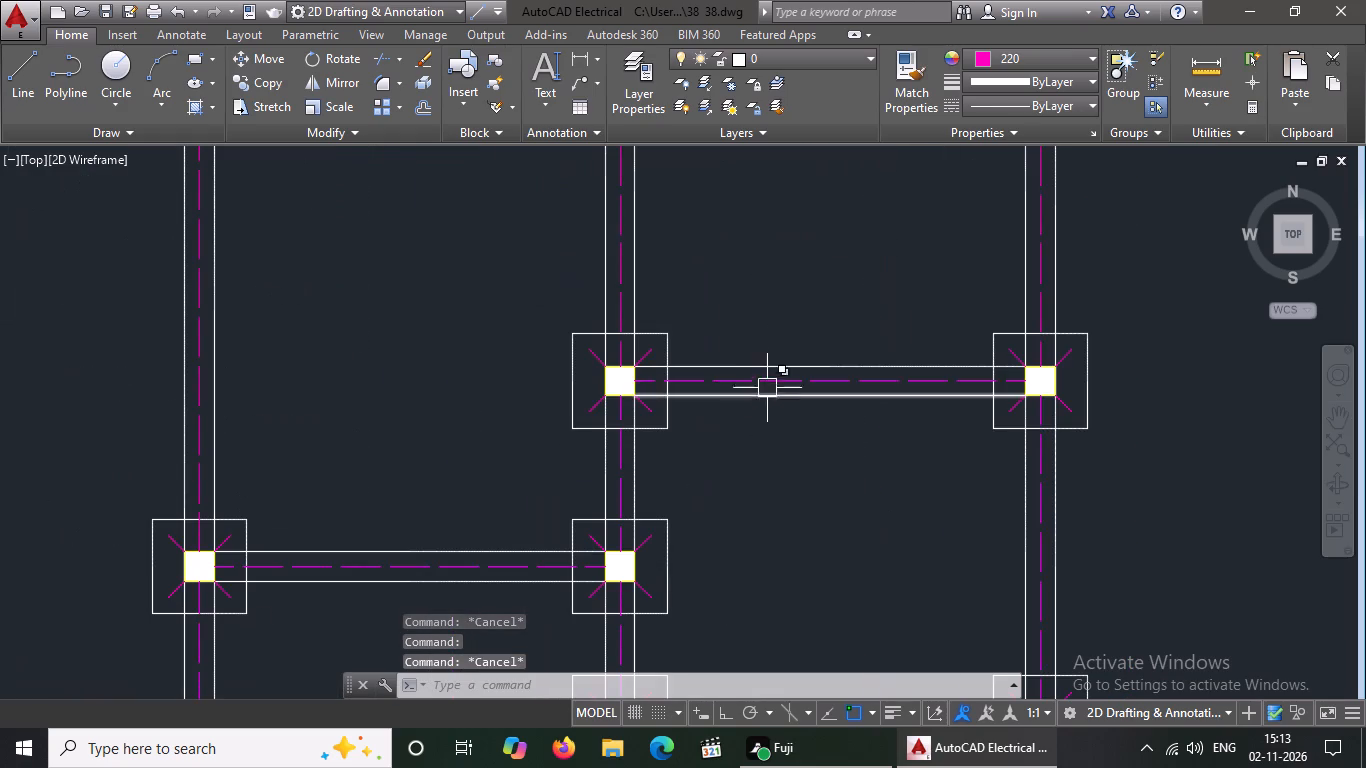
Set the centreline of the east-west beam between the middle and east footings, fifth footing row from the south, to colour 220.
click(767, 384)
click(1012, 55)
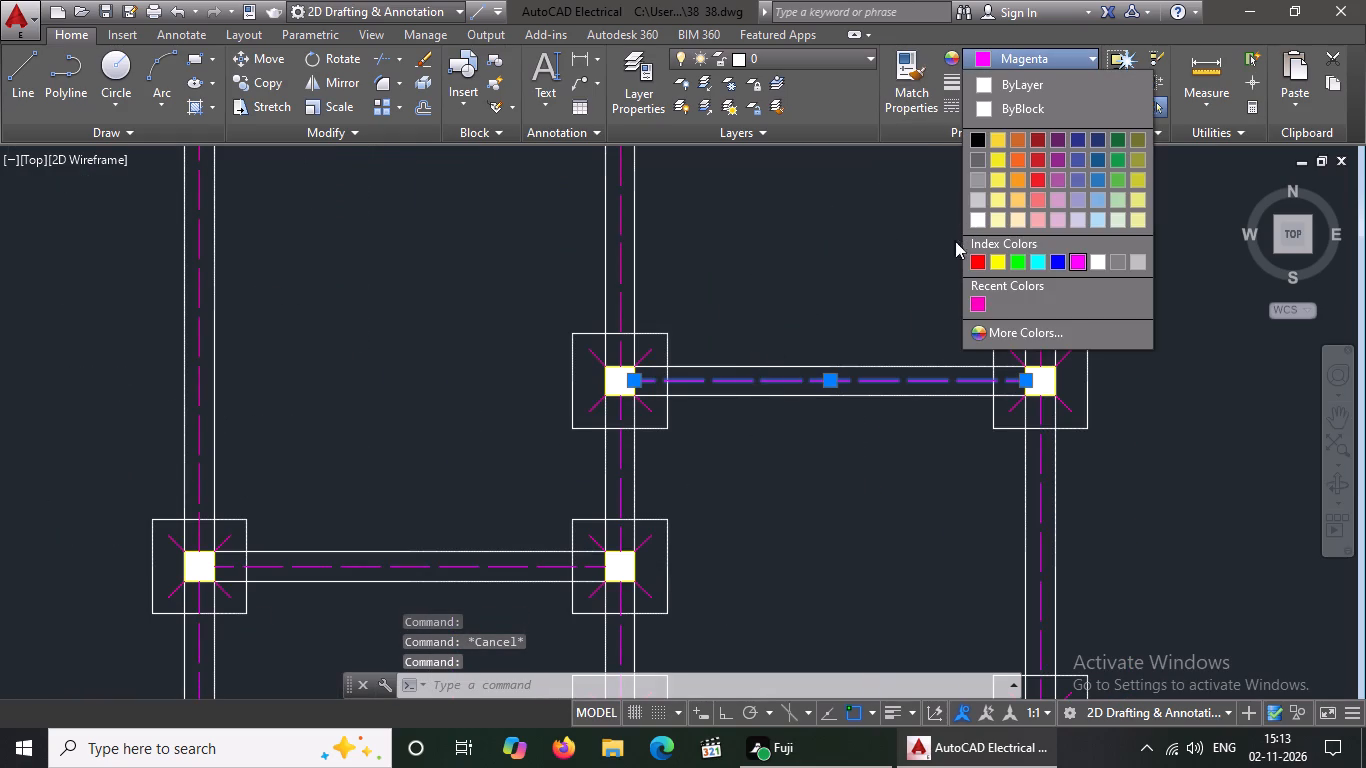
click(978, 297)
key(Escape)
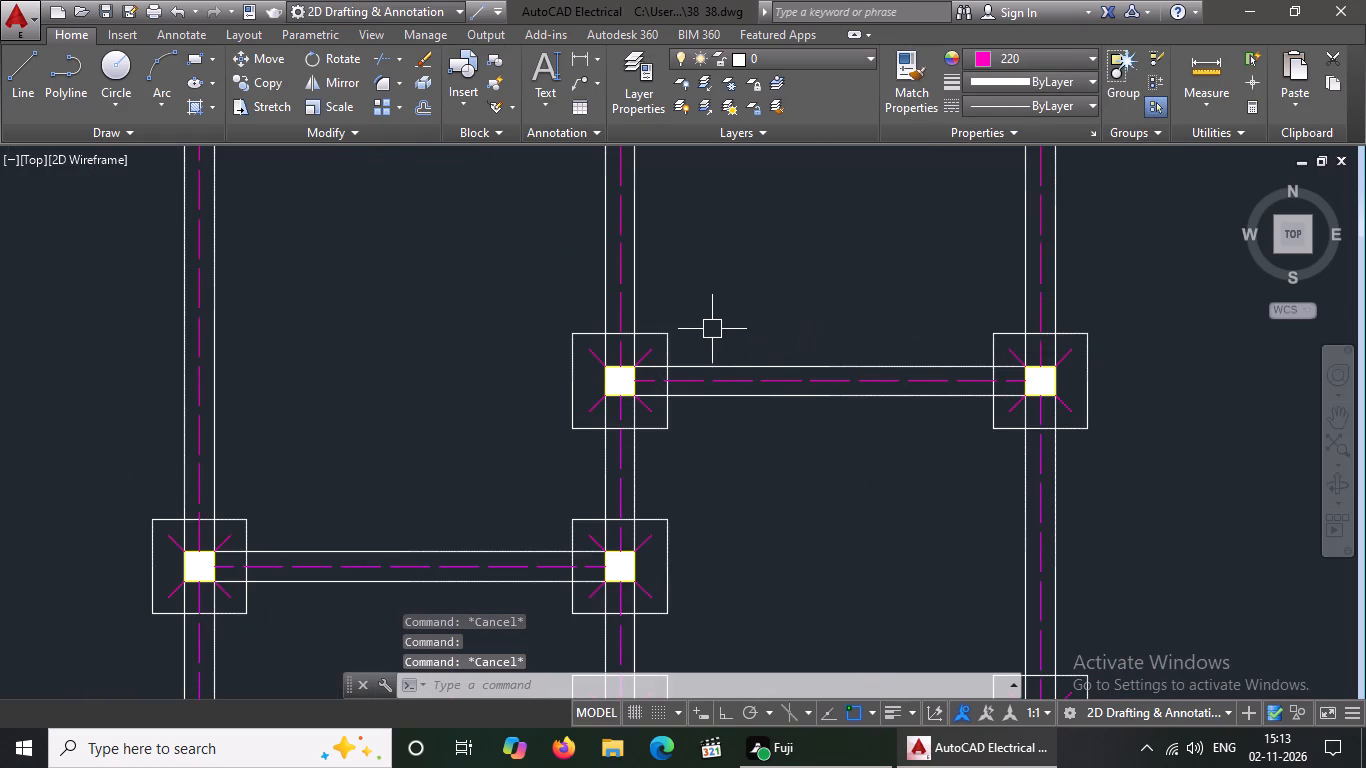
click(748, 381)
click(1010, 61)
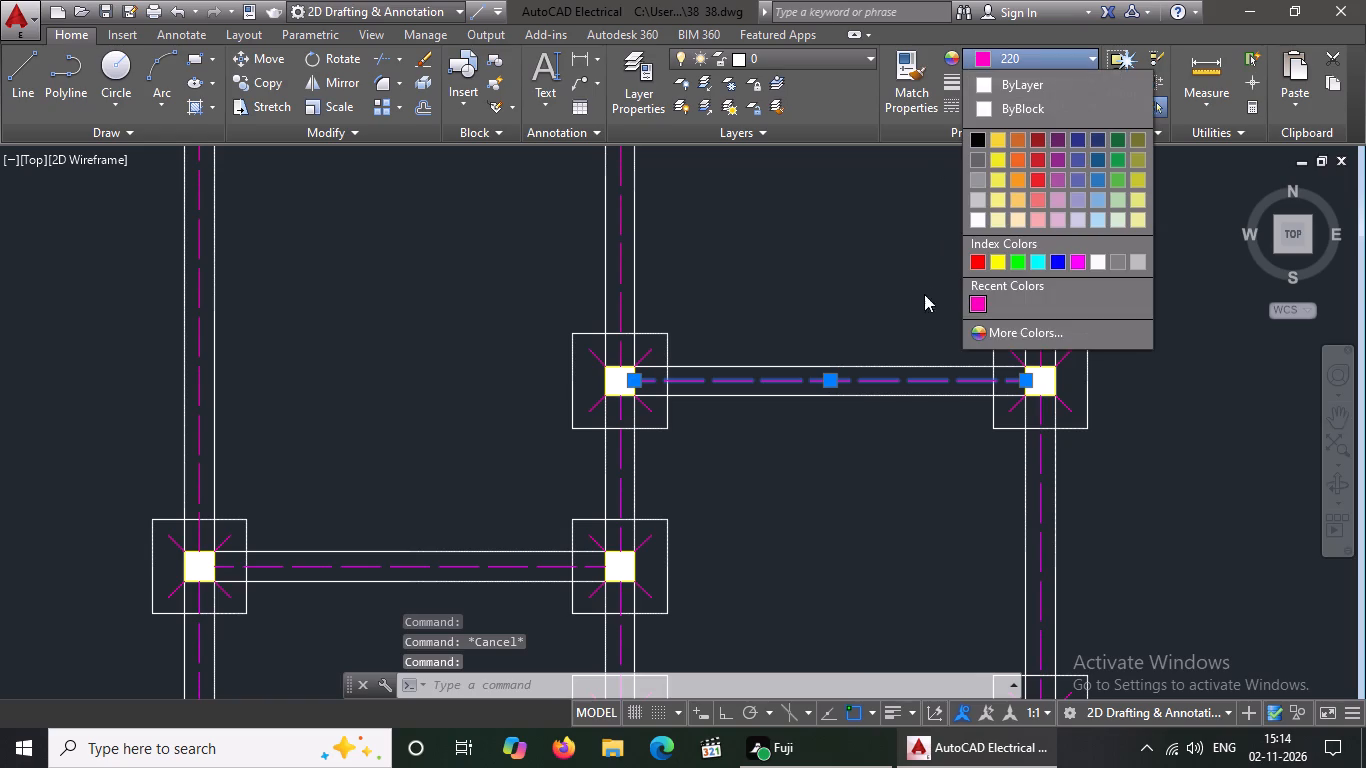
click(976, 299)
key(Escape)
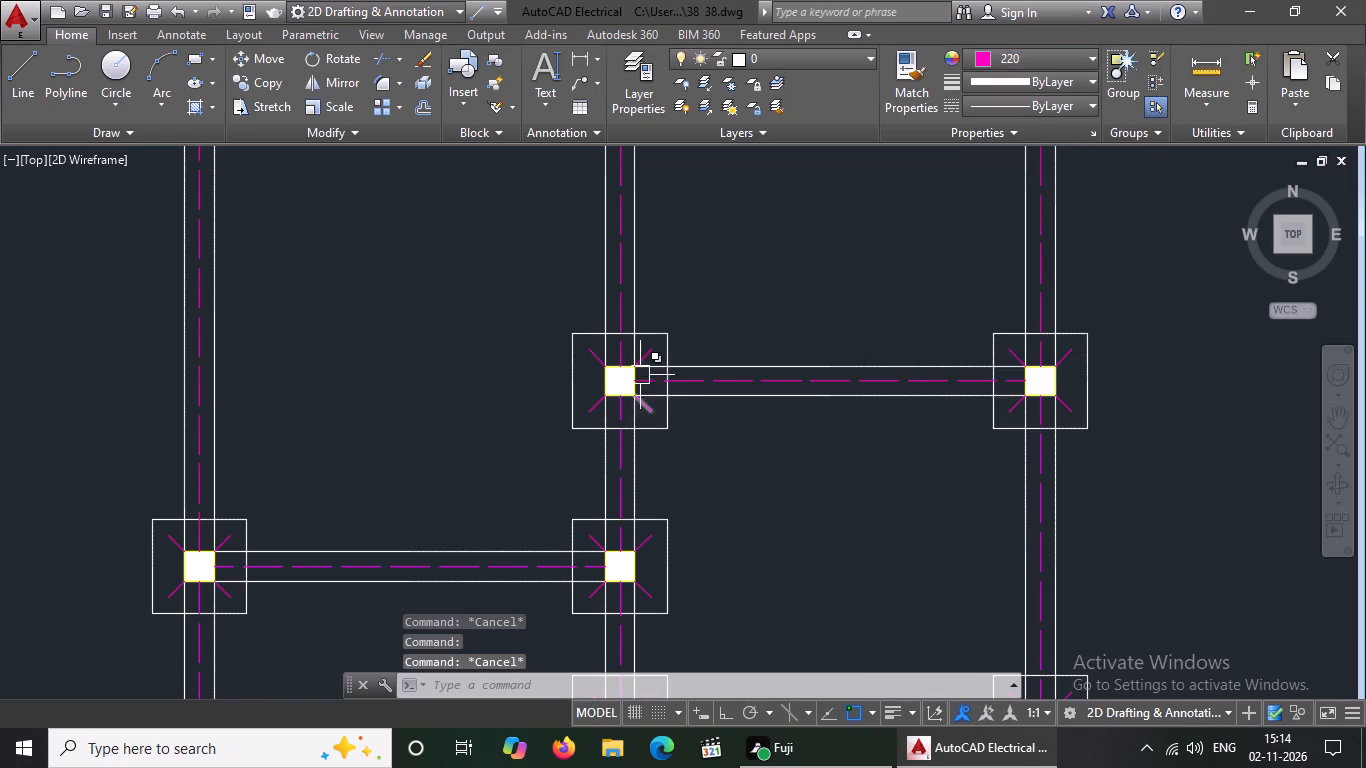
Set the centreline of the short middle north-south beam between the fifth and fourth footing rows from the south to colour 220.
click(623, 467)
click(1014, 52)
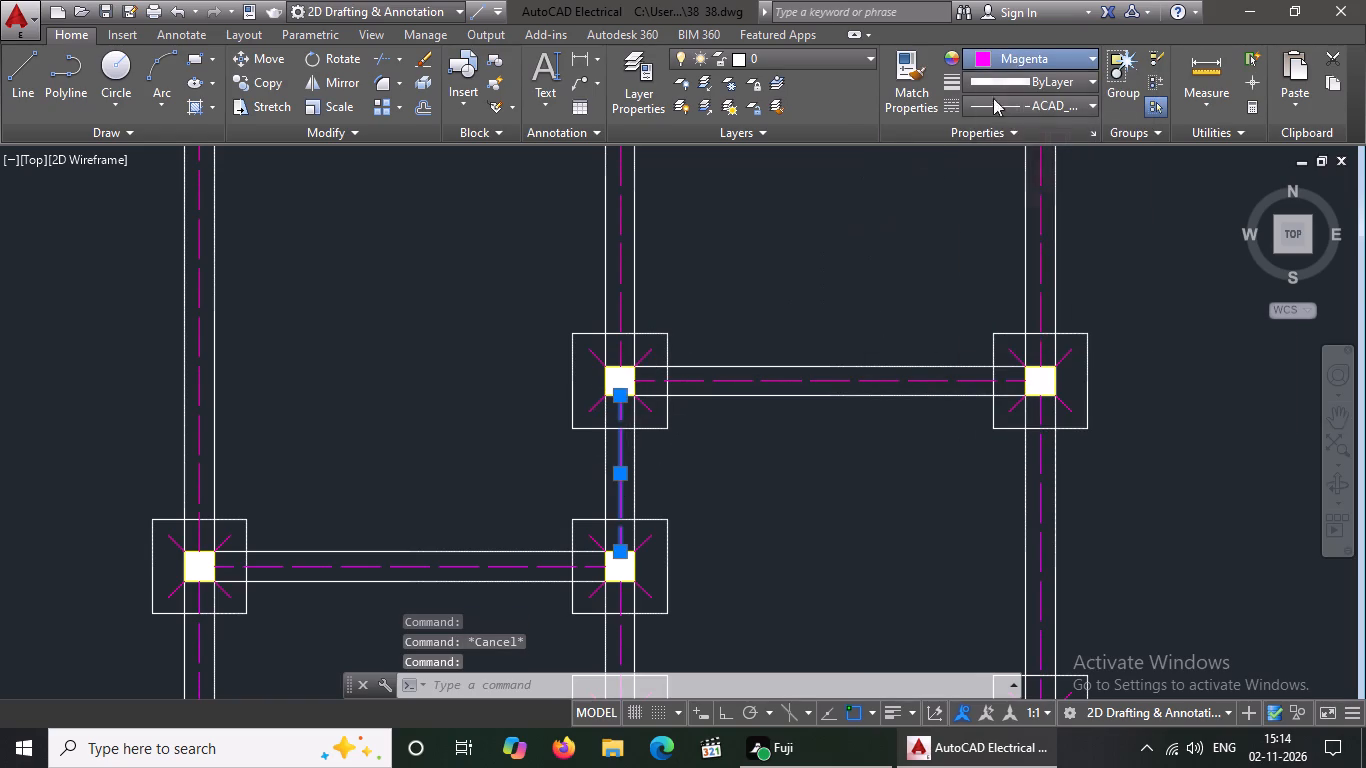
click(976, 299)
key(Escape)
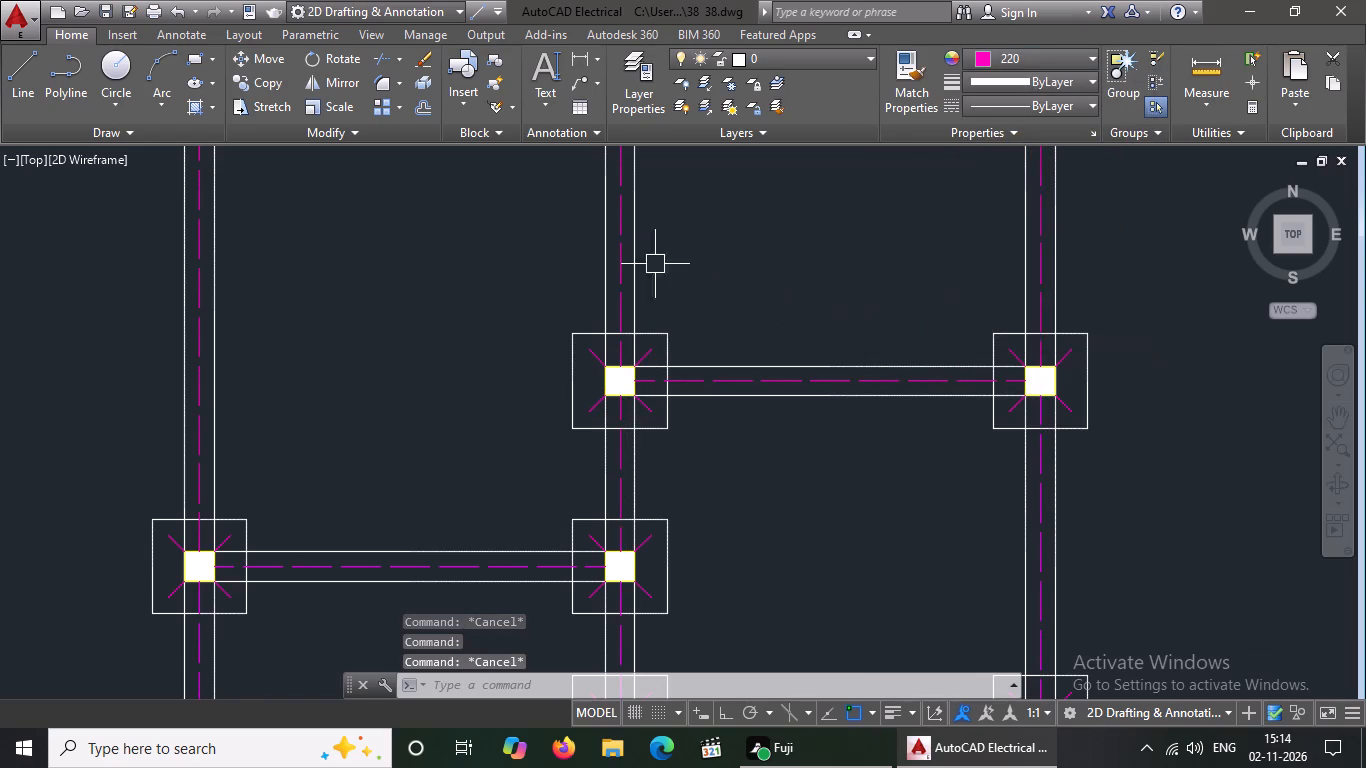
Set the centreline of the east-west beam between the west and middle footings, fourth row from the south, to colour 220.
scroll(596, 265, down, 3)
scroll(556, 348, up, 2)
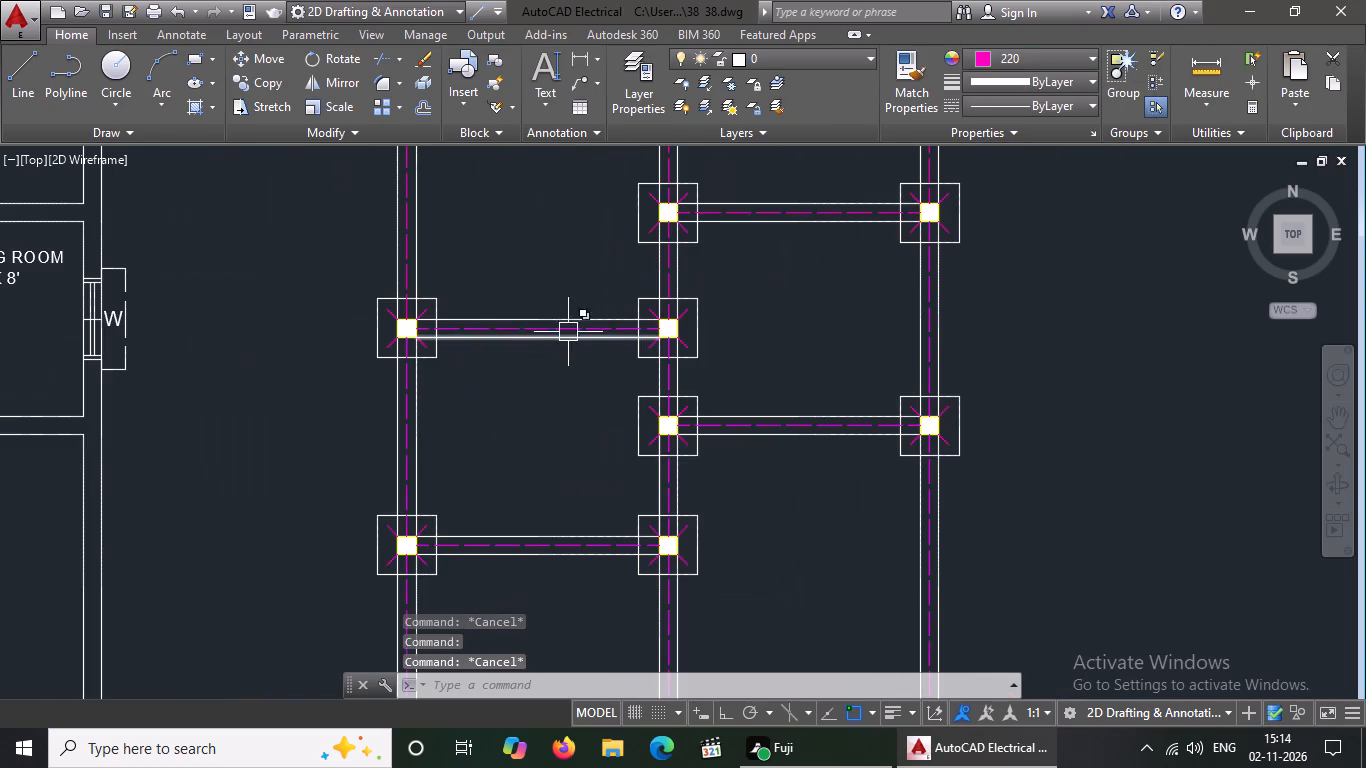
click(571, 327)
click(1054, 48)
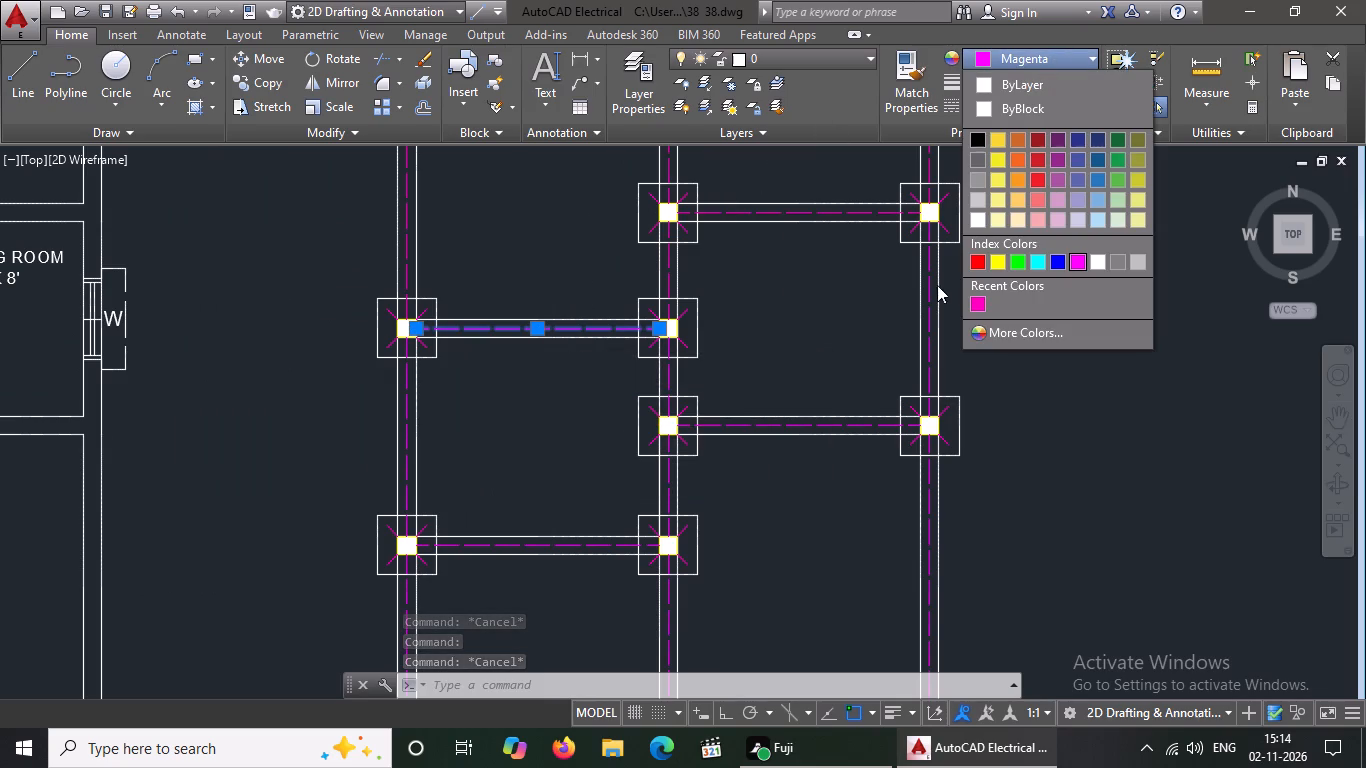
click(973, 304)
key(Escape)
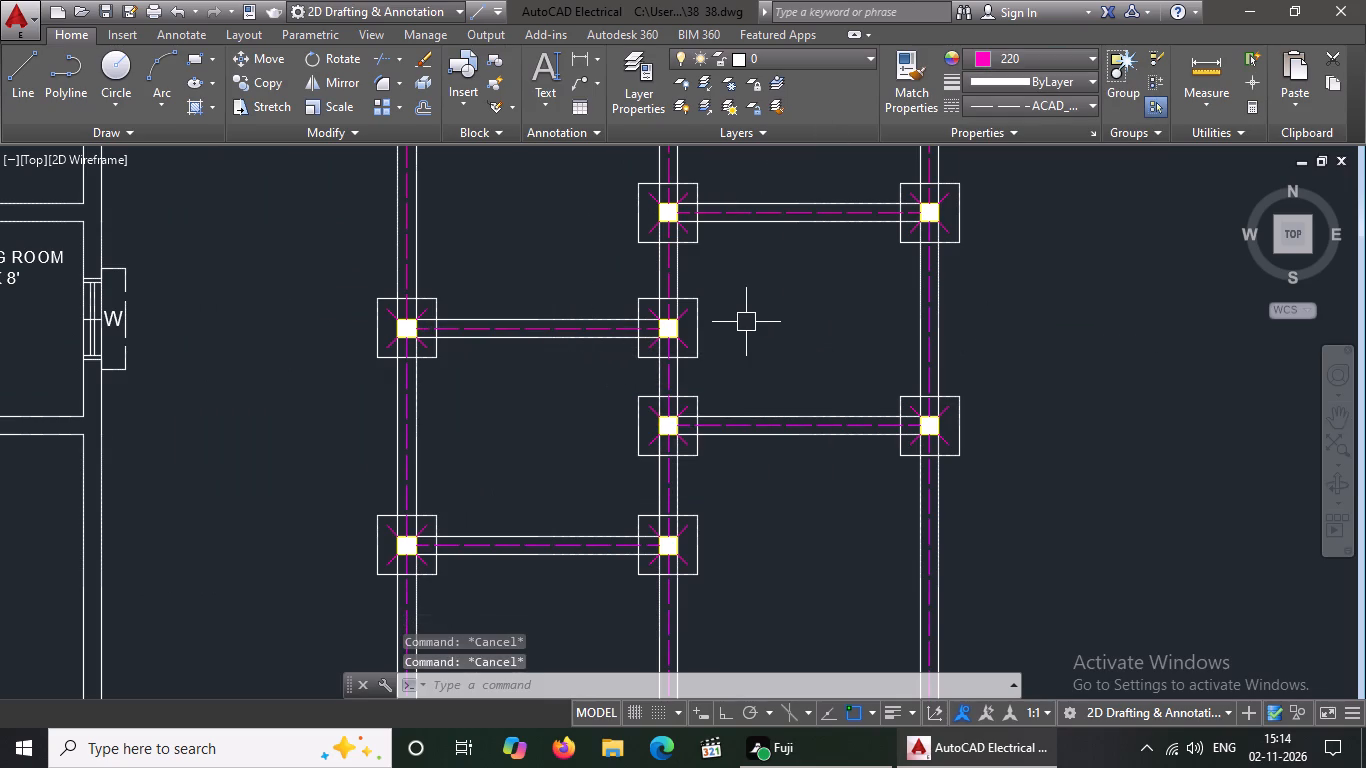
Set the centreline of the east north-south beam between the fifth and third footing rows from the south to colour 220.
click(933, 292)
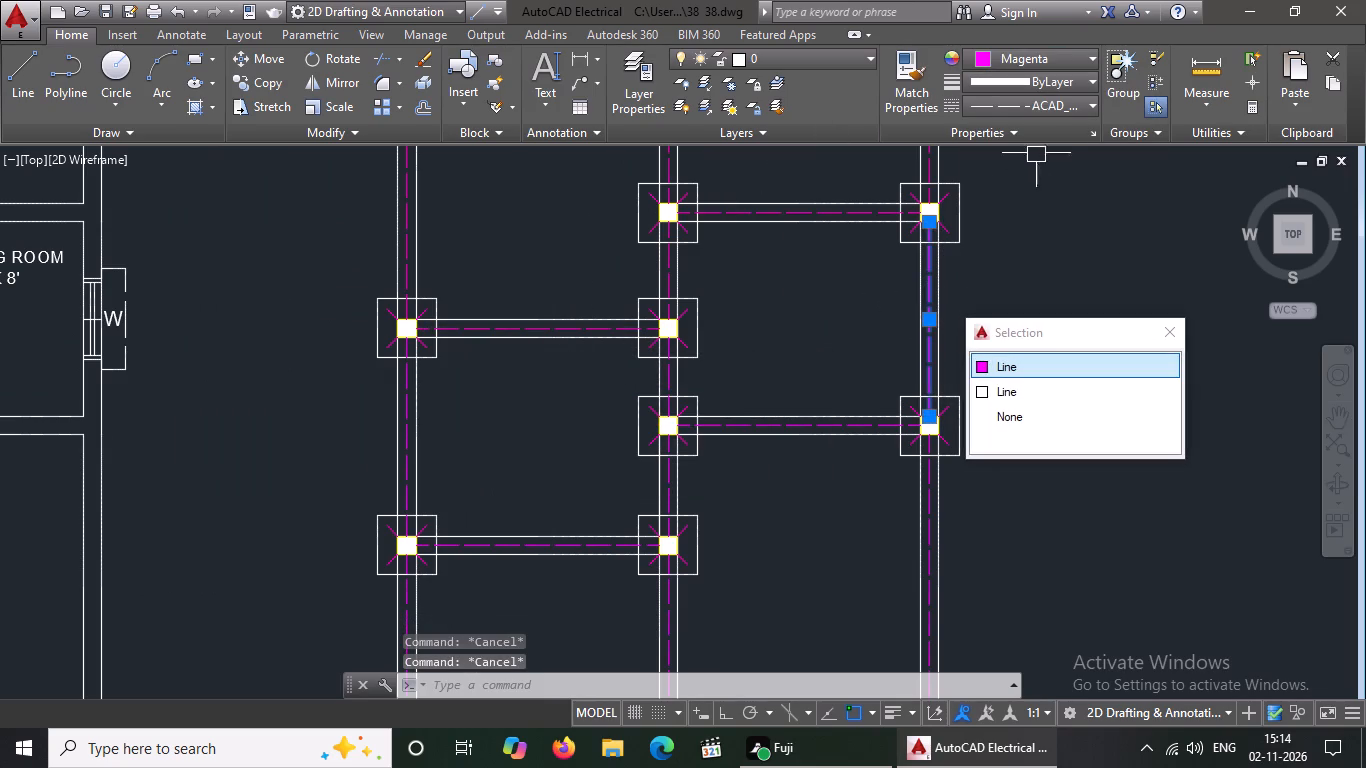
click(1027, 61)
click(980, 298)
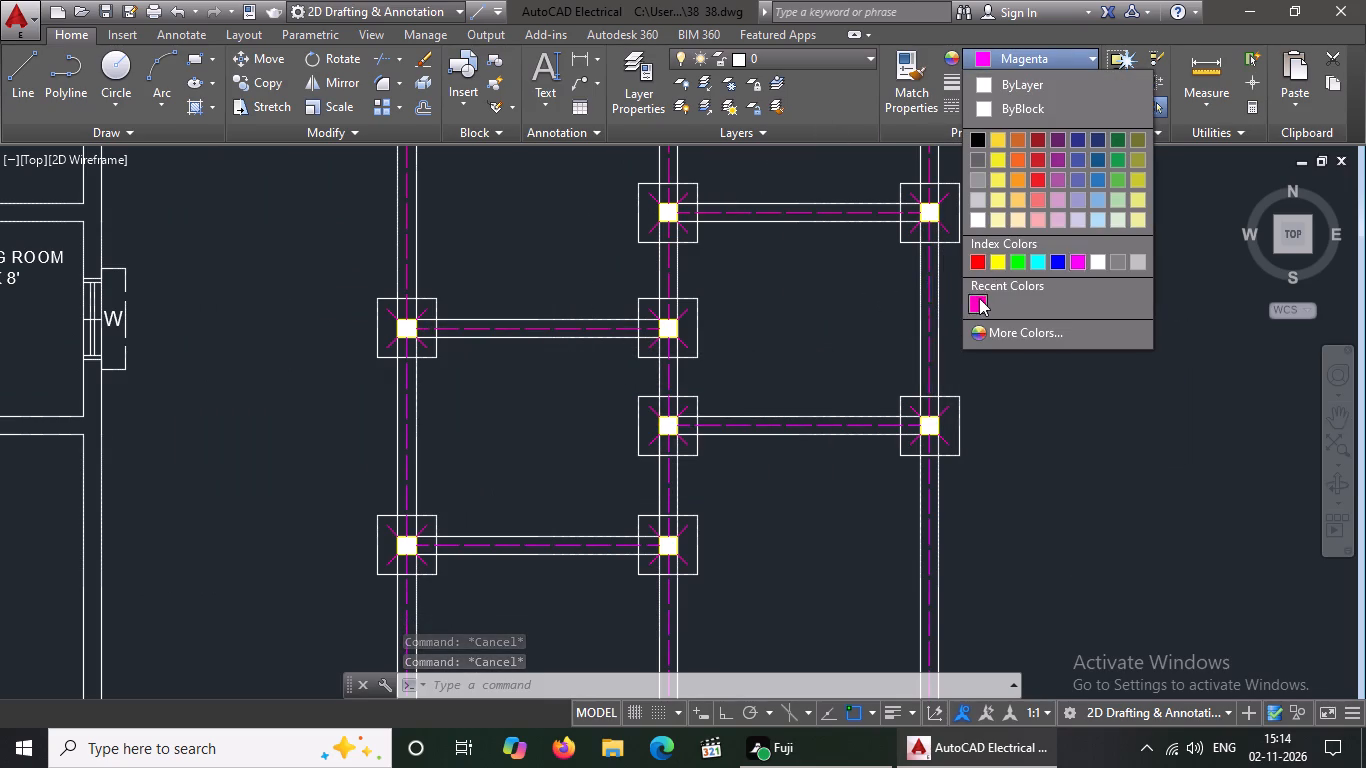
key(Escape)
Set the centreline of the short middle north-south beam between the fourth and third footing rows from the south to colour 220.
scroll(667, 399, up, 2)
click(673, 370)
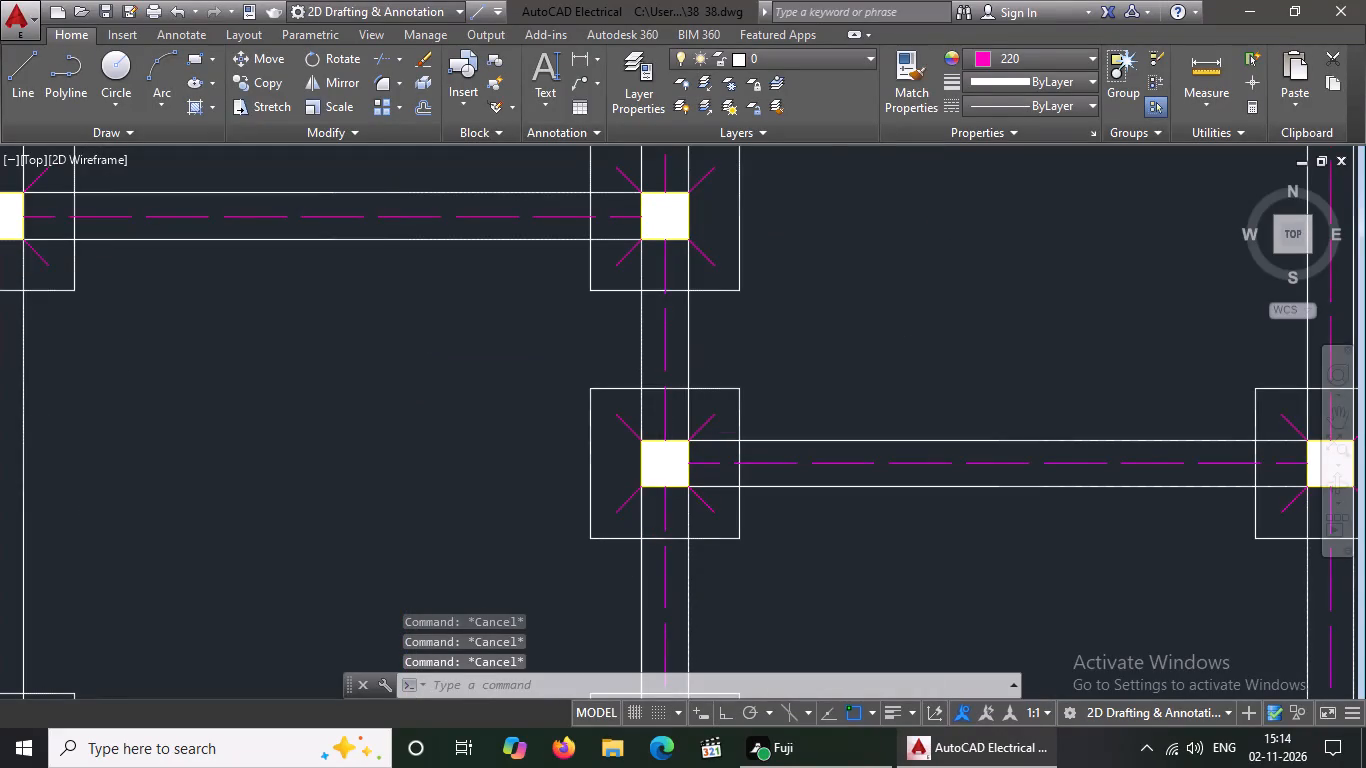
drag(1040, 57, 1037, 75)
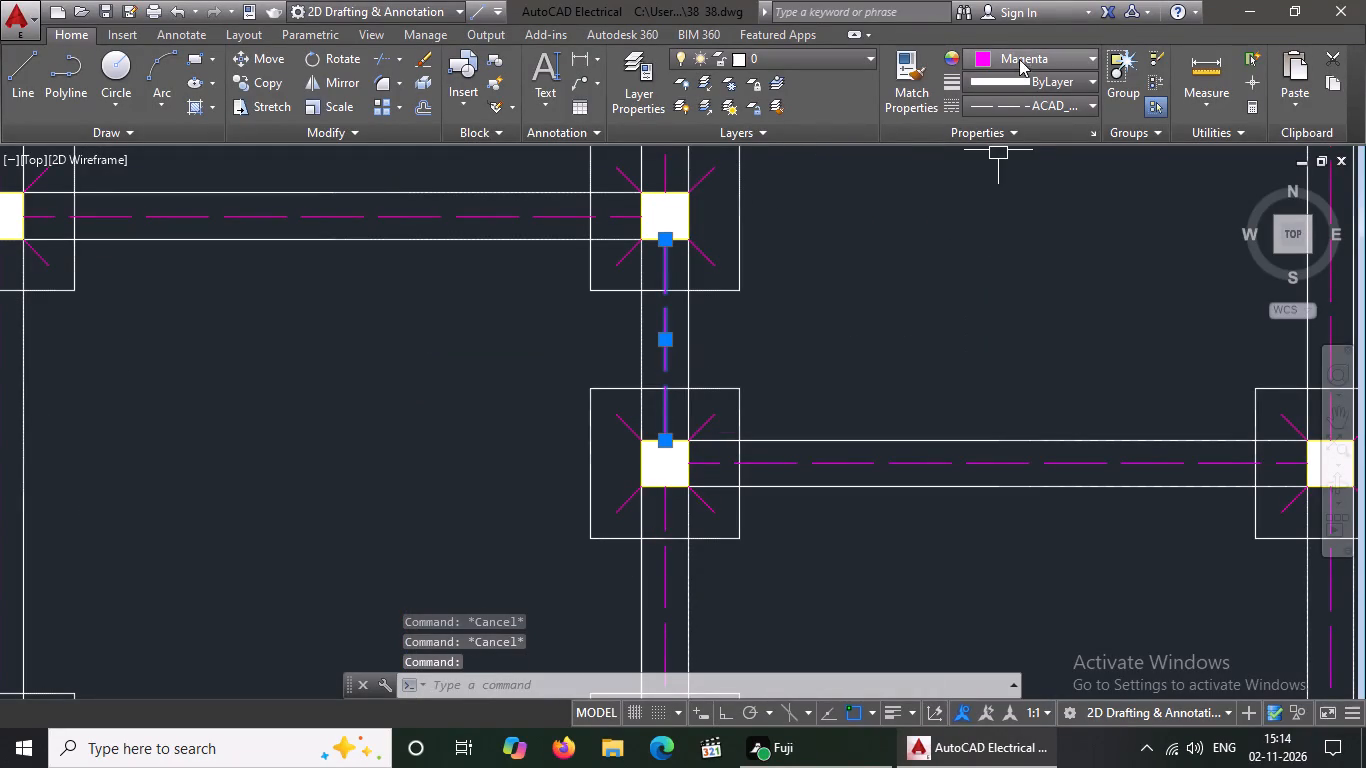
drag(1021, 55, 1022, 67)
click(971, 301)
key(Escape)
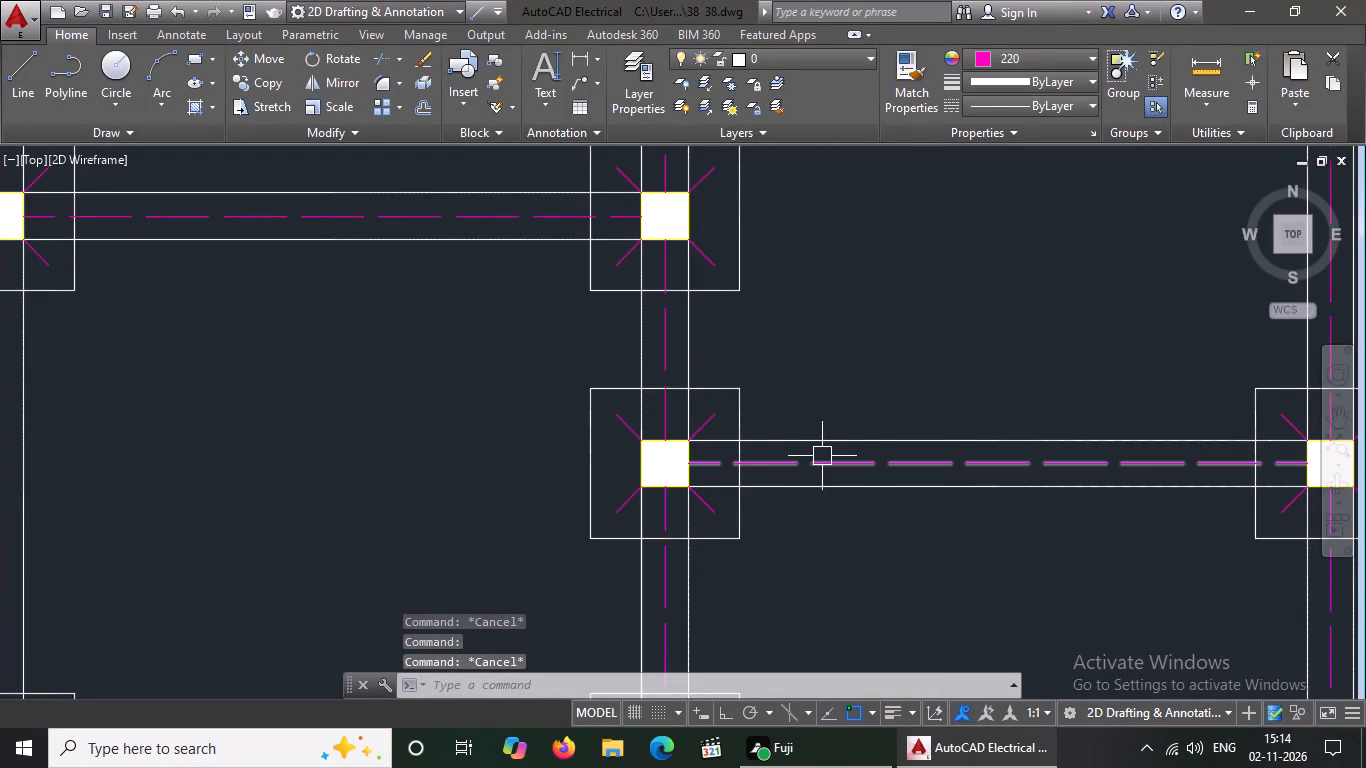
Set the centreline of the east-west beam between the middle and east footings, third row from the south, to colour 220.
click(824, 456)
click(983, 51)
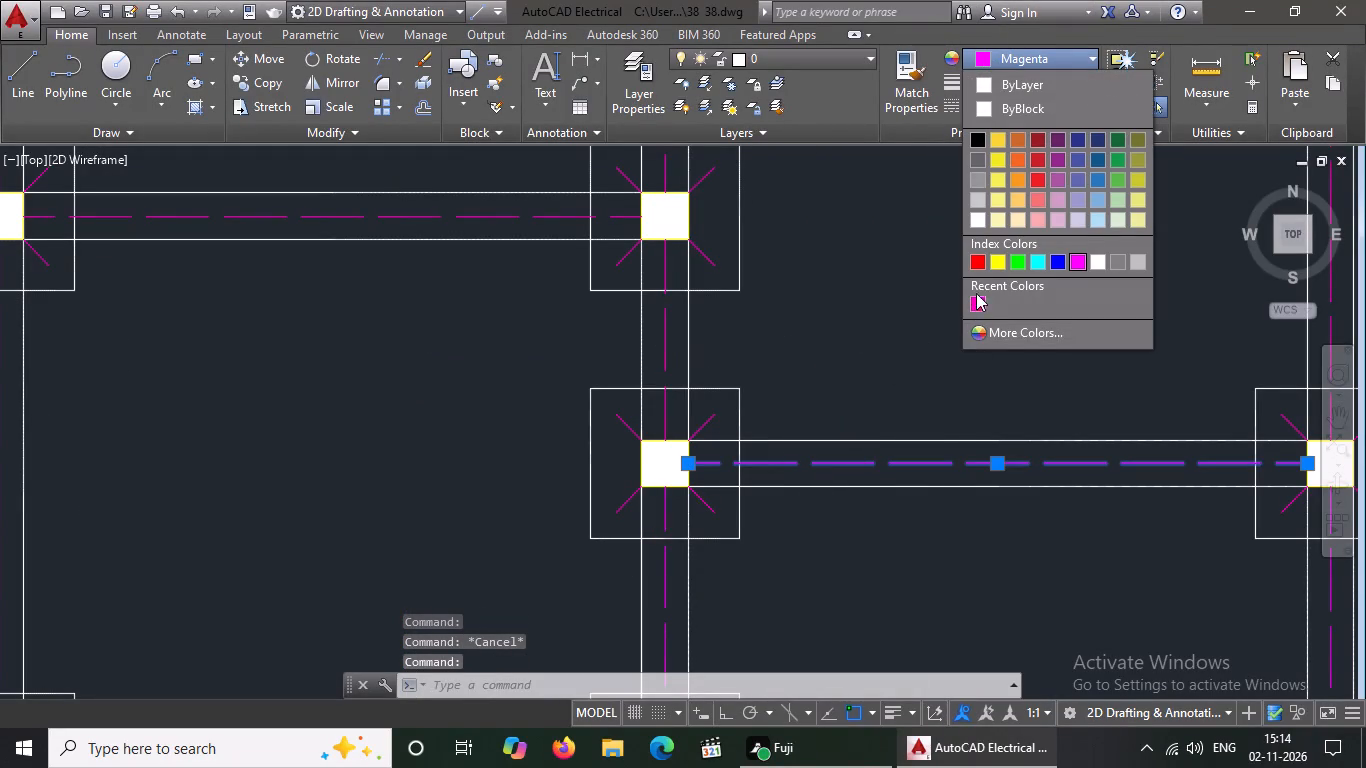
click(976, 296)
key(Escape)
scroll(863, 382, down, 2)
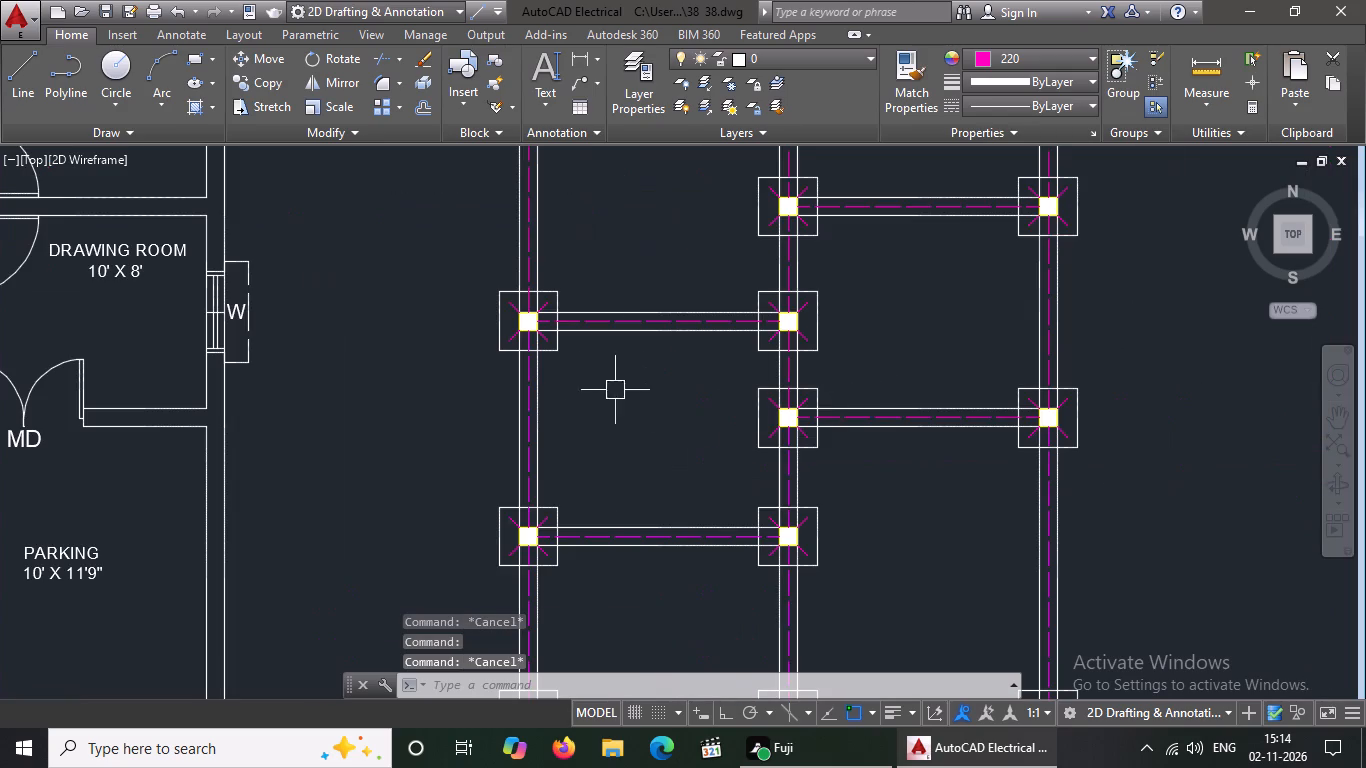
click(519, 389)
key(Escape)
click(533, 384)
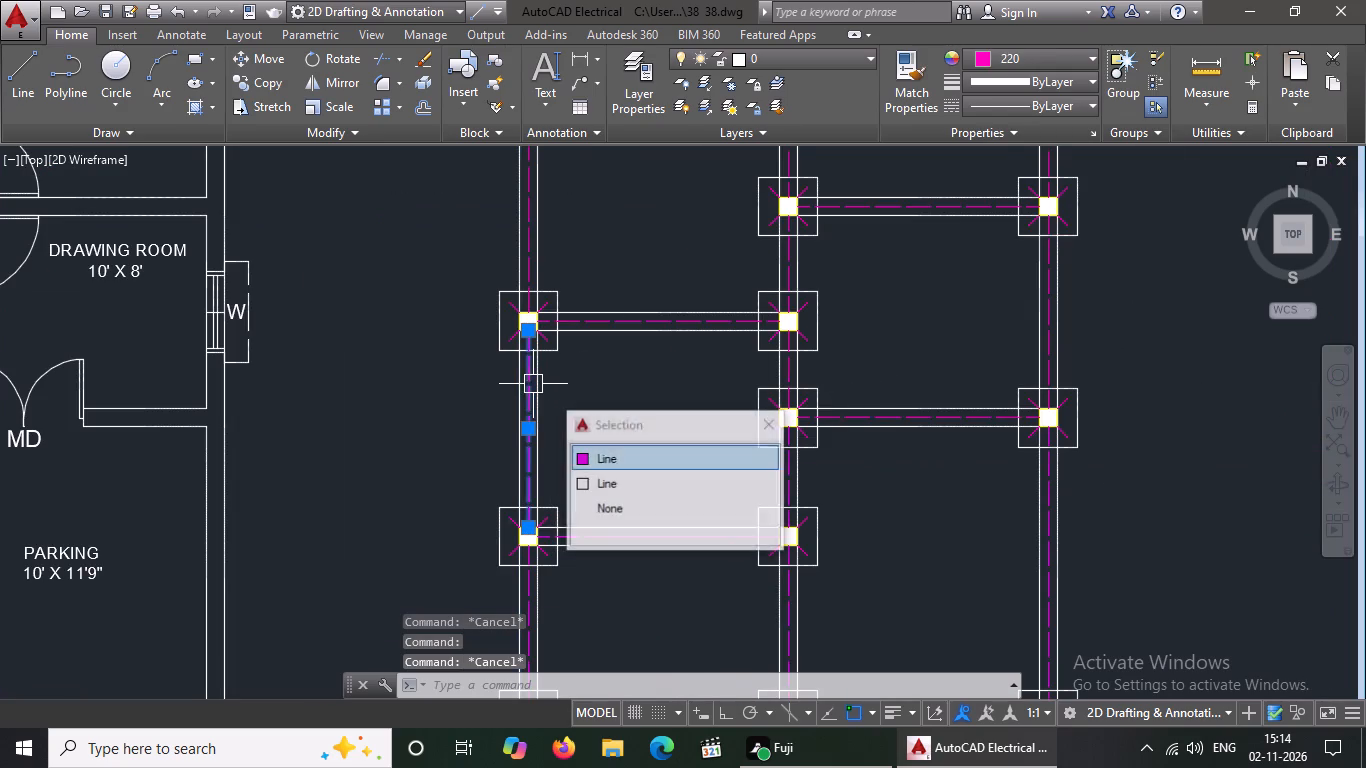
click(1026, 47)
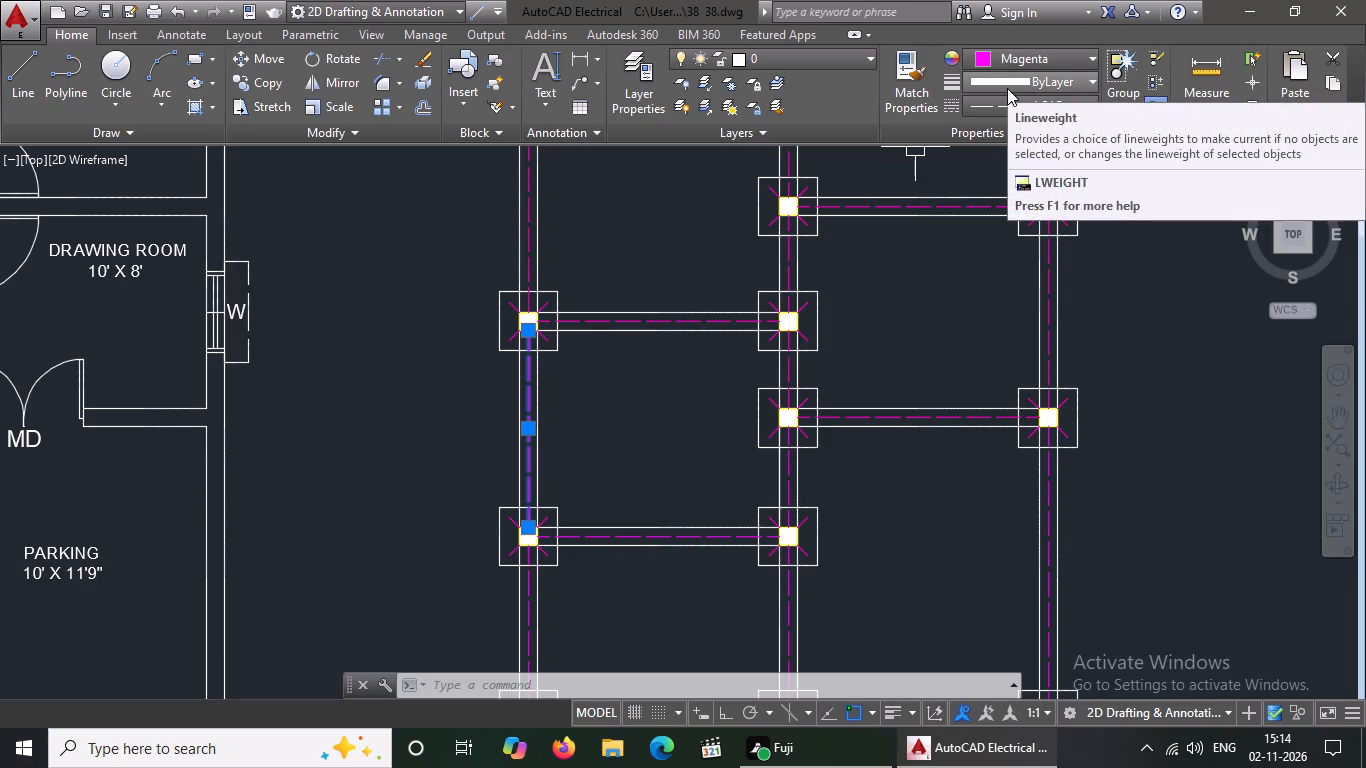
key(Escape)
Set the centreline of the west north-south beam between the fourth and second footing rows from the south to colour 220.
scroll(523, 437, up, 2)
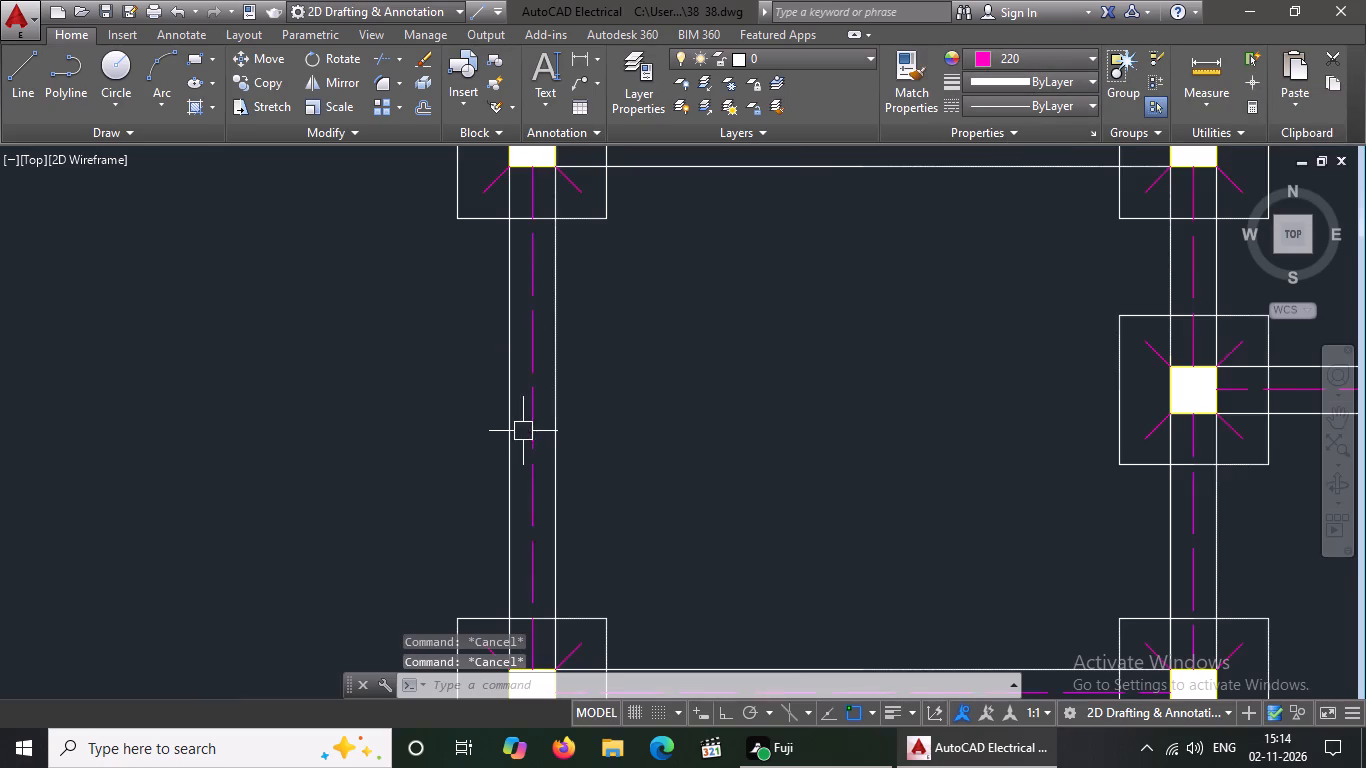
click(531, 413)
click(990, 55)
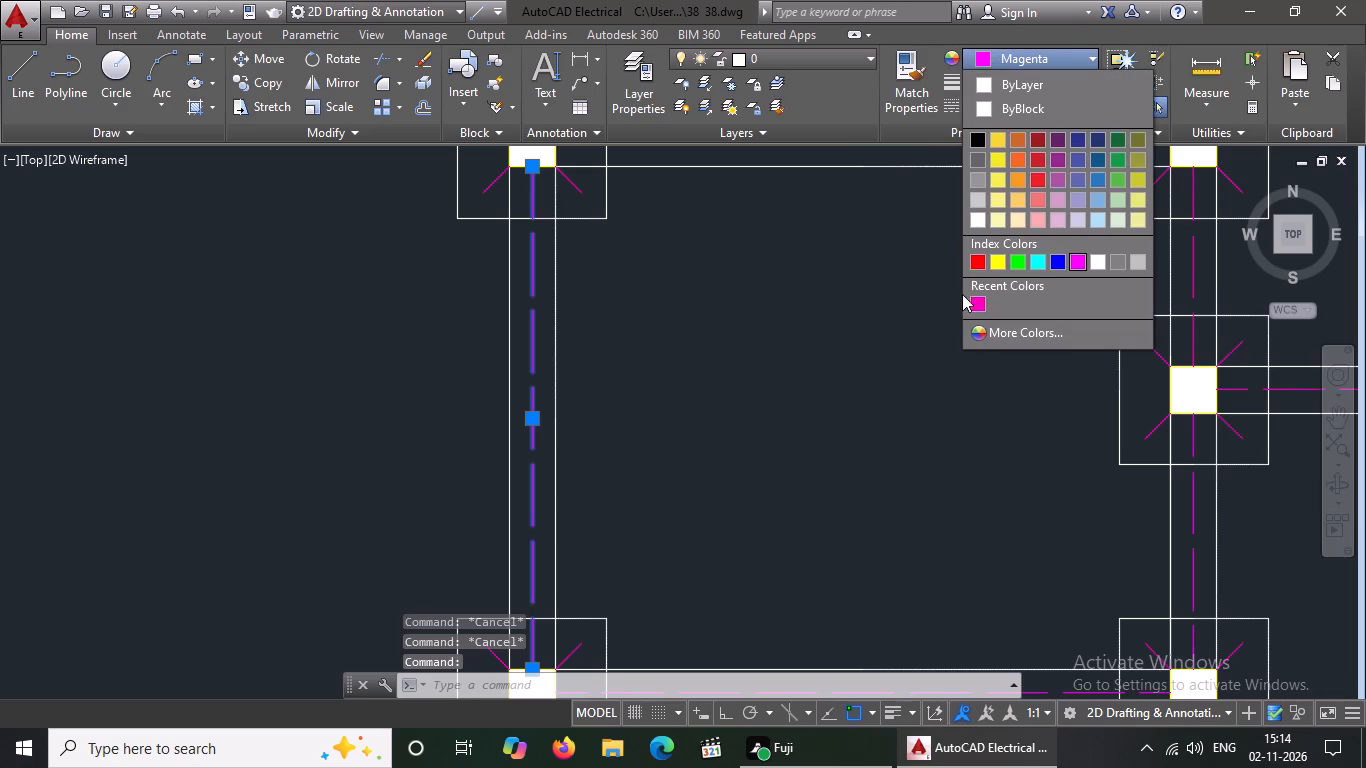
click(977, 298)
key(Escape)
Set the centreline of the short middle north-south beam between the third and second footing rows from the south to colour 220.
scroll(677, 319, down, 2)
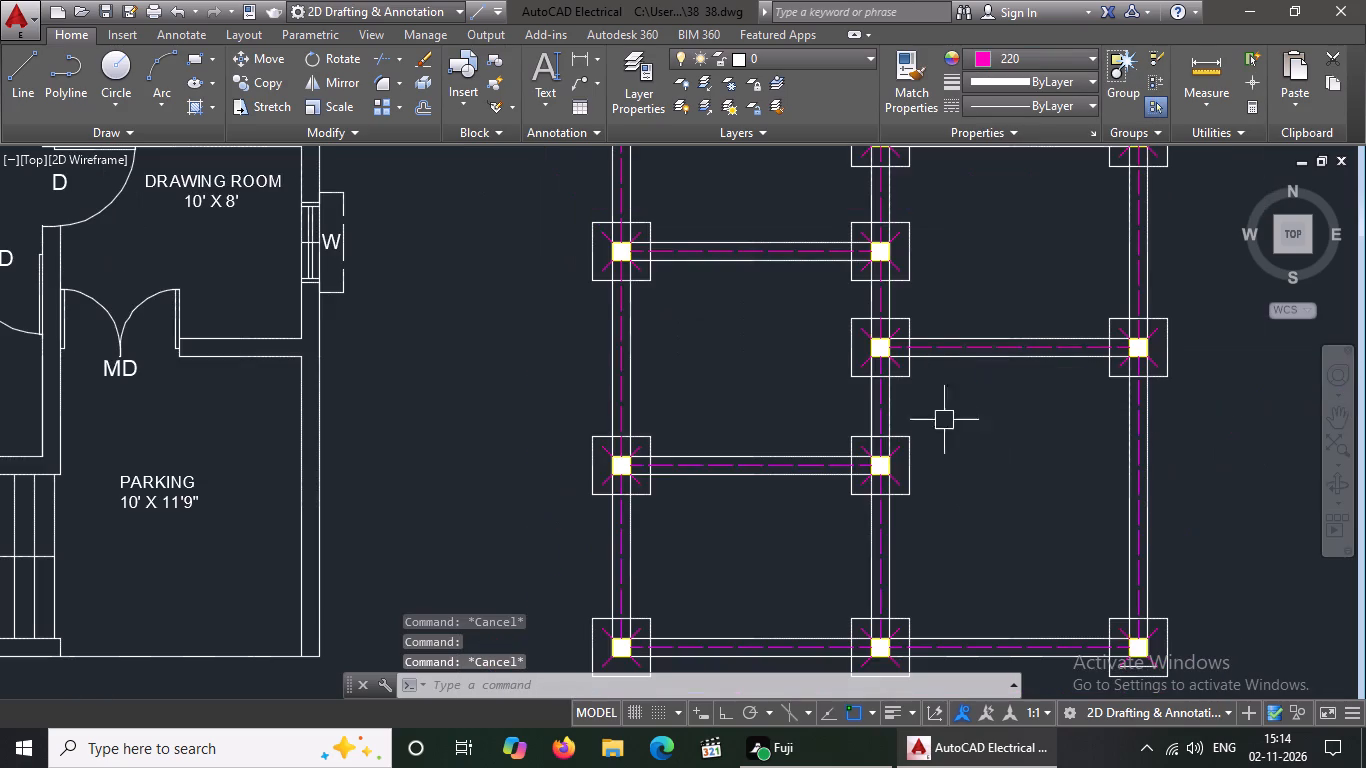
scroll(906, 420, up, 2)
click(837, 402)
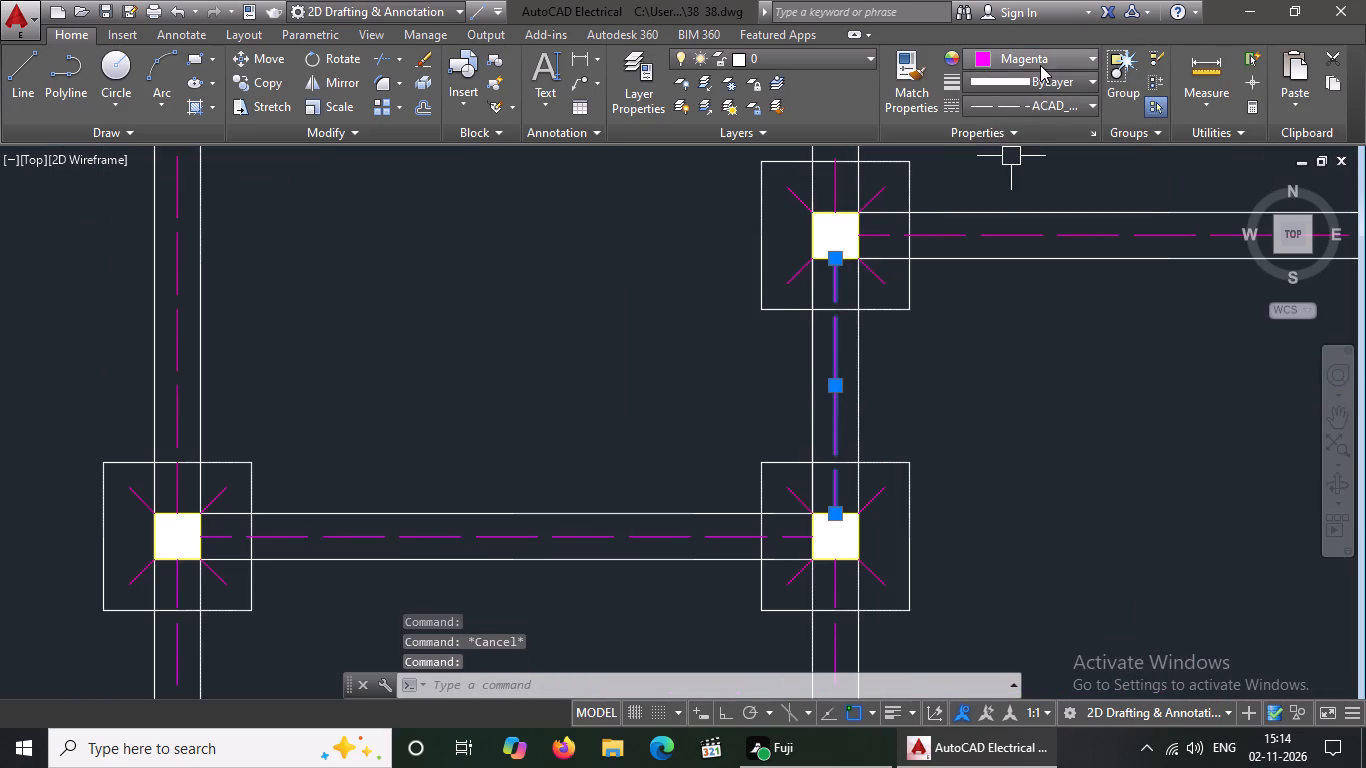
click(1040, 61)
click(979, 298)
key(Escape)
Set the centreline of the east-west beam between the west and middle footings, second row from the south, to colour 220.
scroll(682, 299, down, 2)
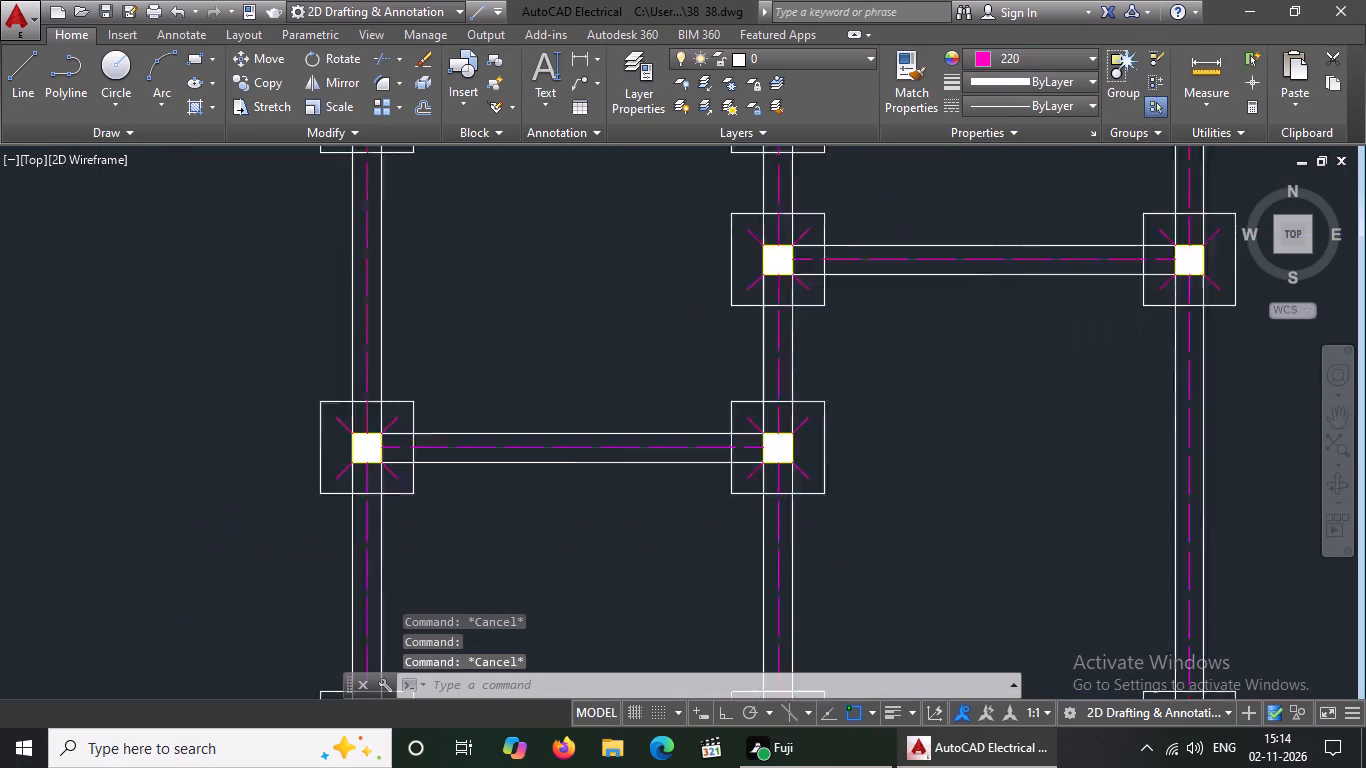
scroll(682, 299, down, 1)
scroll(564, 375, up, 3)
click(689, 300)
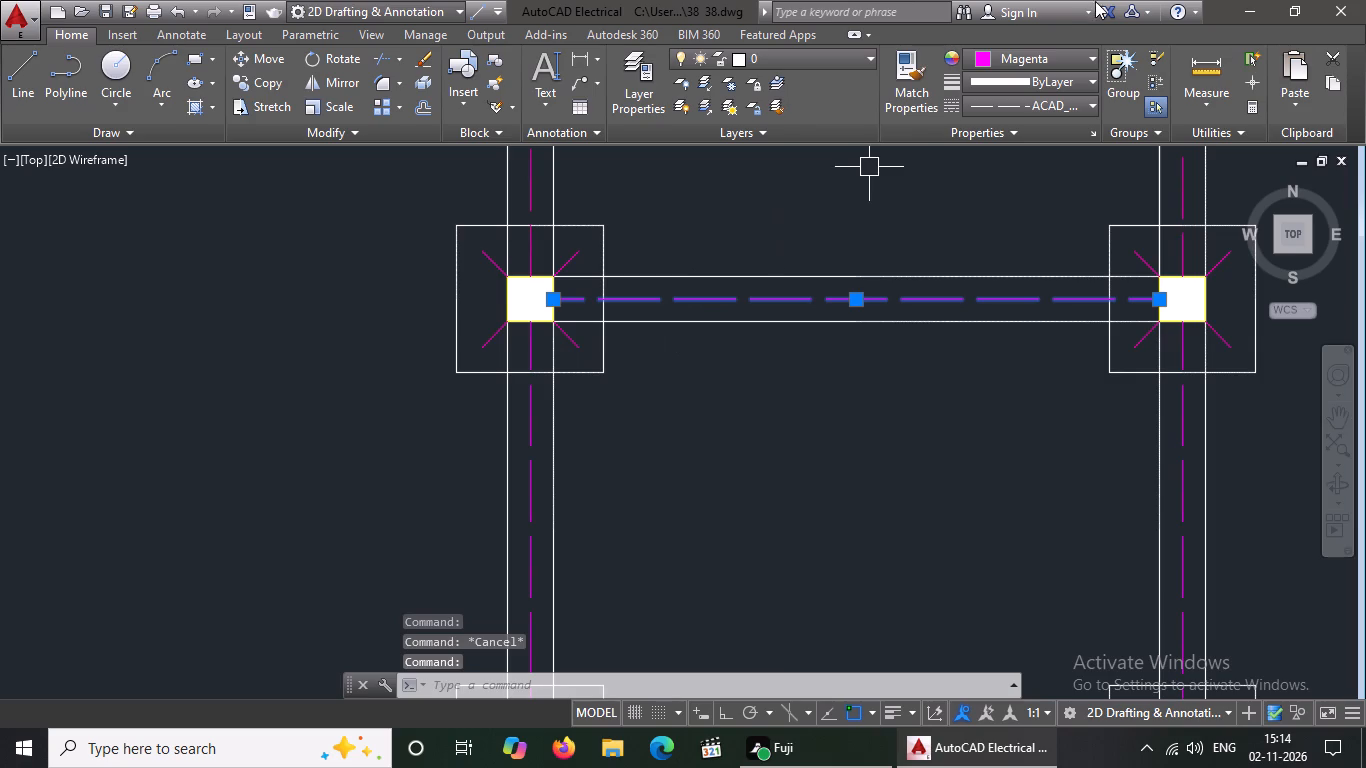
click(1050, 54)
click(981, 303)
key(Escape)
Set the centreline of the east north-south beam between the third footing row from the south and the southernmost row to colour 220.
scroll(735, 318, down, 3)
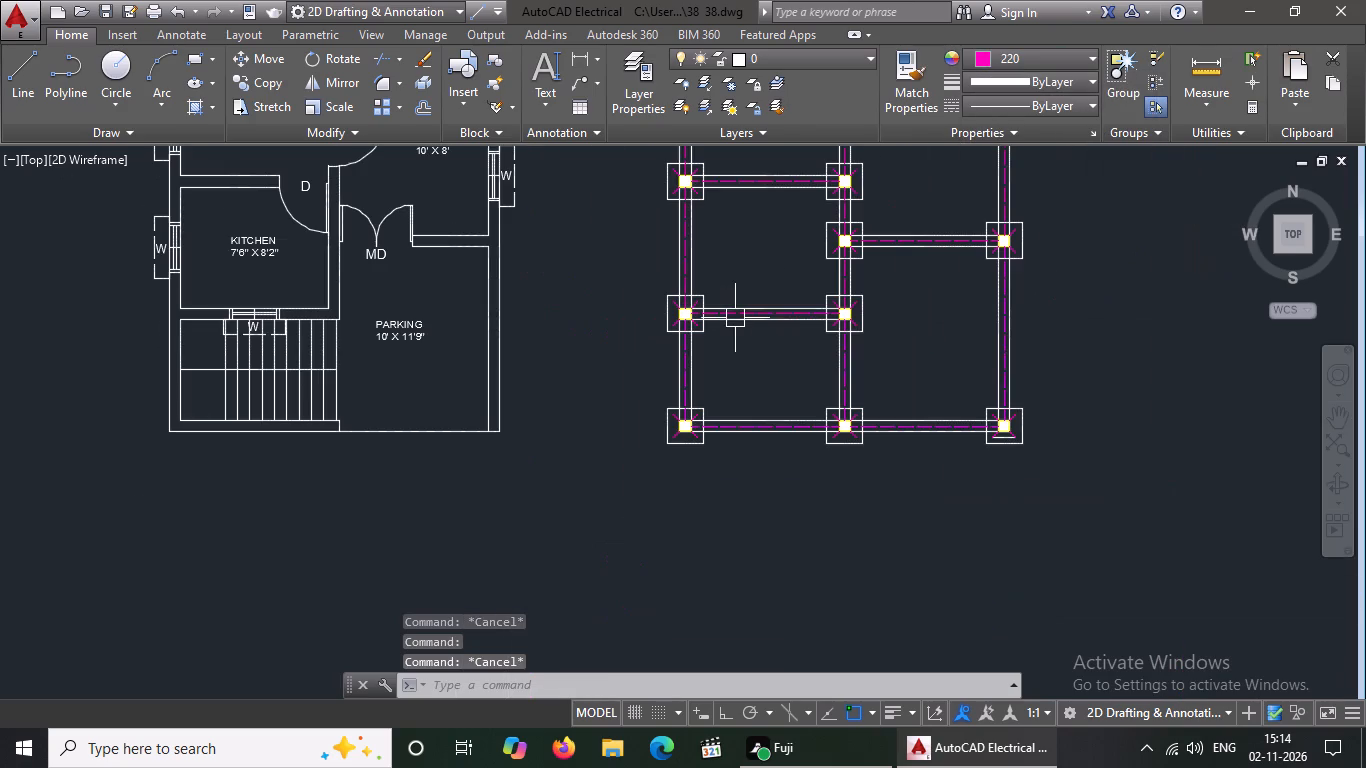
scroll(1016, 321, up, 3)
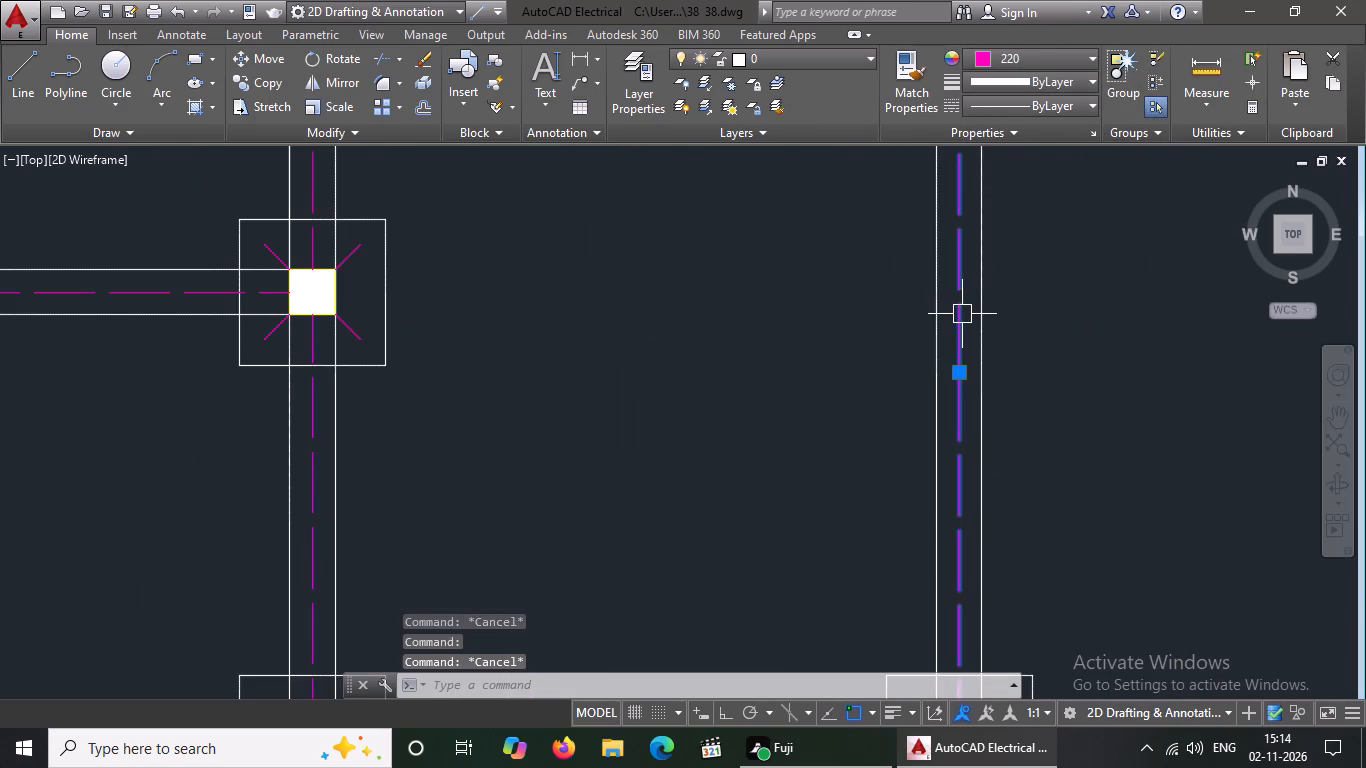
click(962, 314)
click(1014, 54)
click(979, 301)
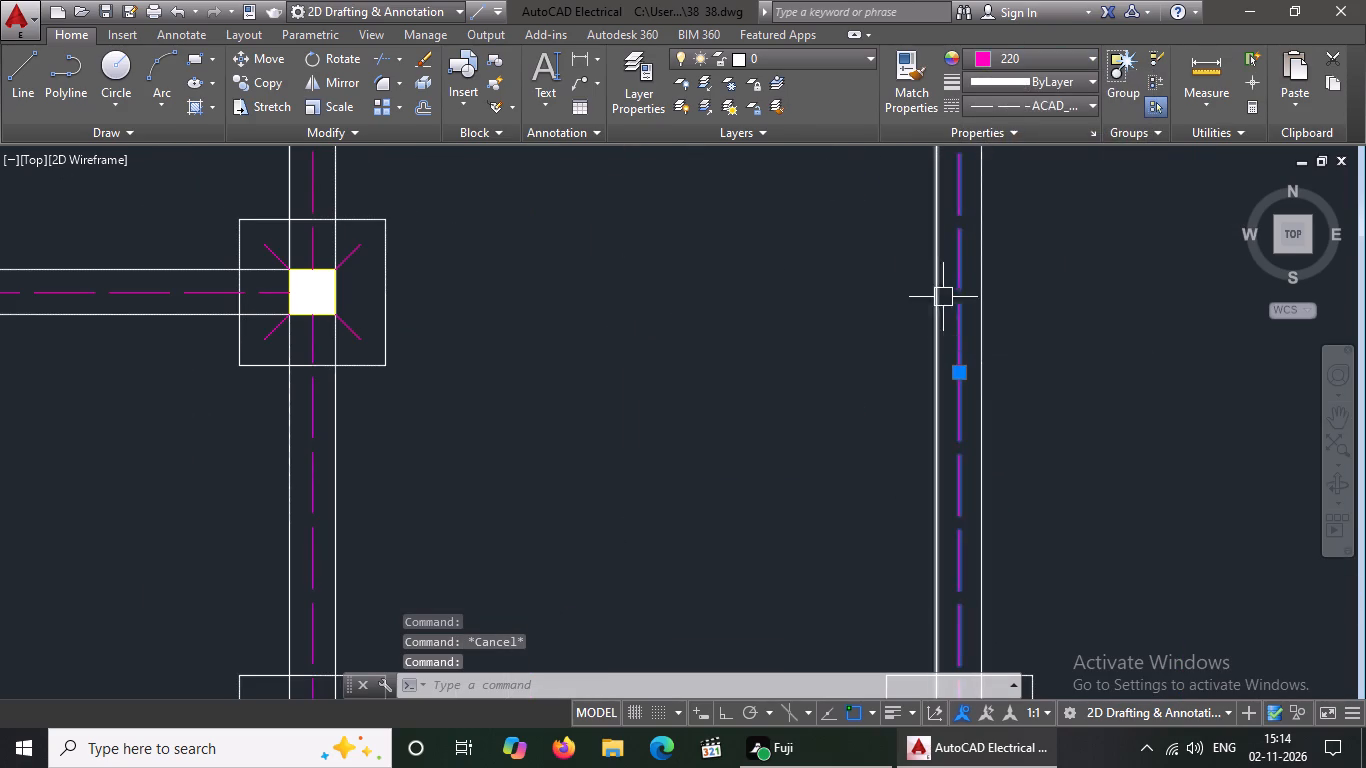
key(Escape)
Set the centreline of the middle north-south beam between the two southernmost footing rows to colour 220.
scroll(898, 296, down, 3)
scroll(752, 345, up, 2)
click(758, 329)
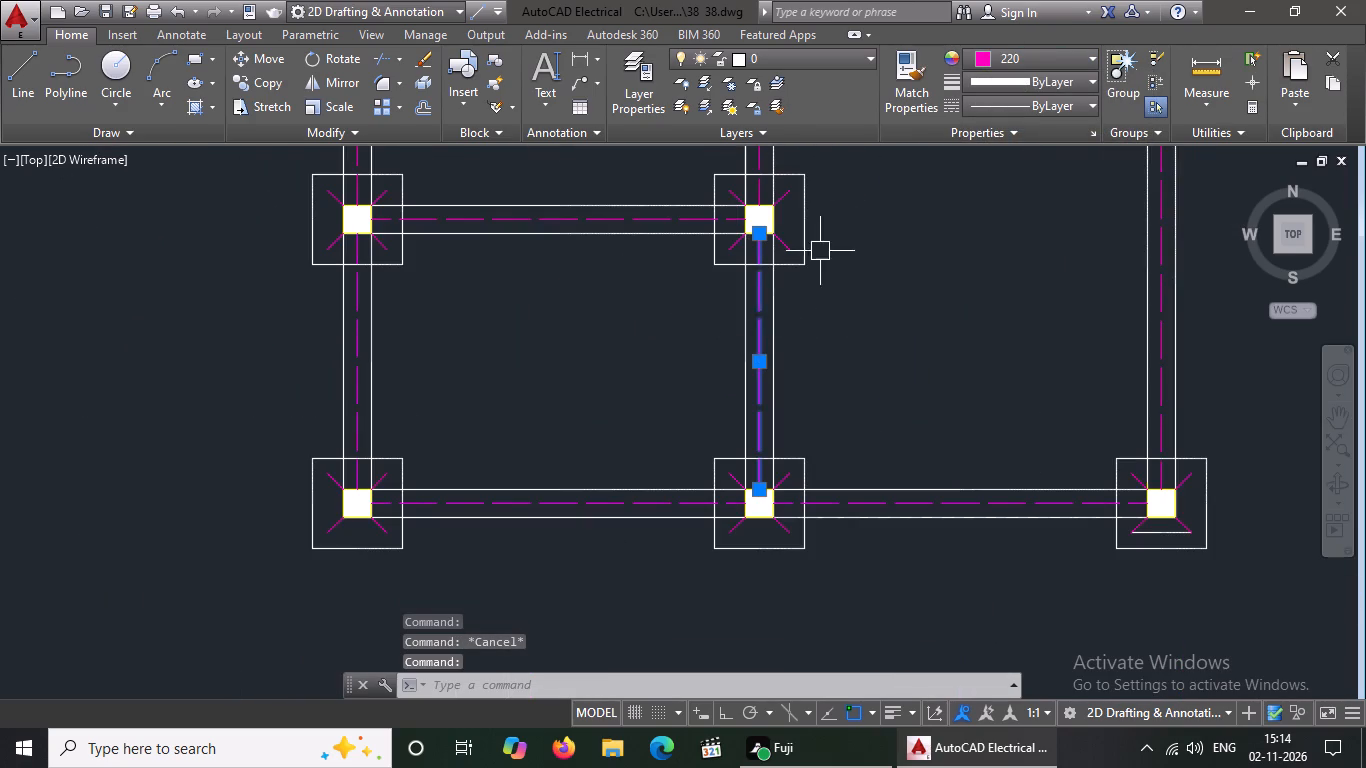
click(1006, 57)
click(979, 303)
key(Escape)
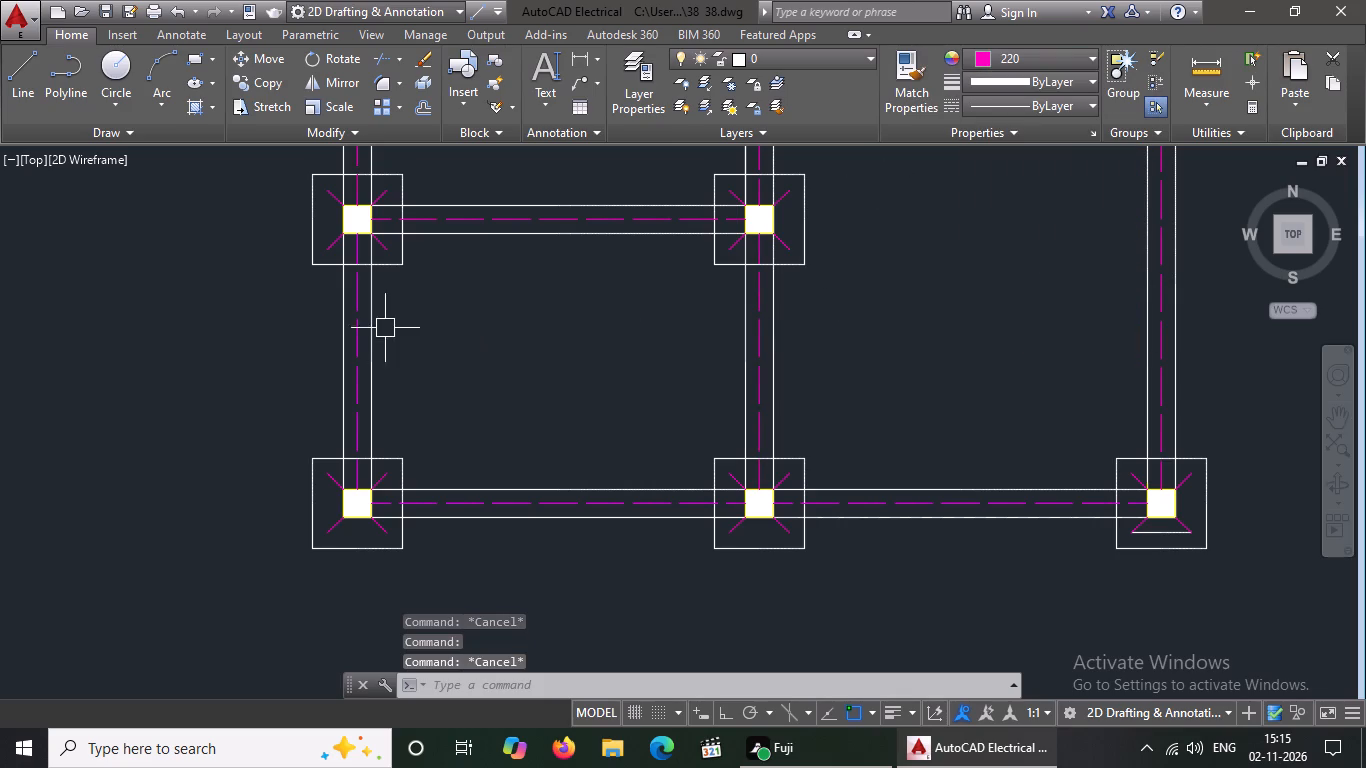
Set the centreline of the west north-south beam between the two southernmost footing rows to colour 220.
click(352, 323)
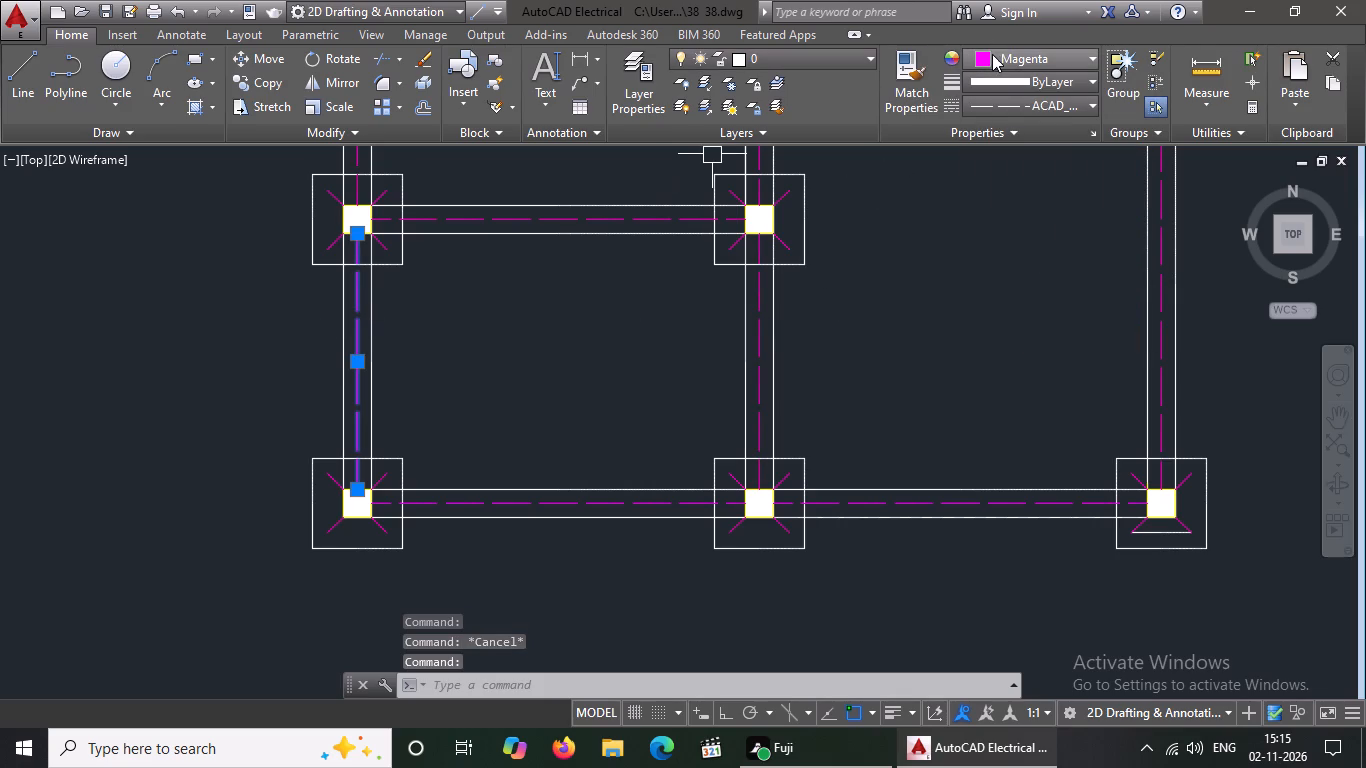
click(992, 54)
click(977, 309)
key(Escape)
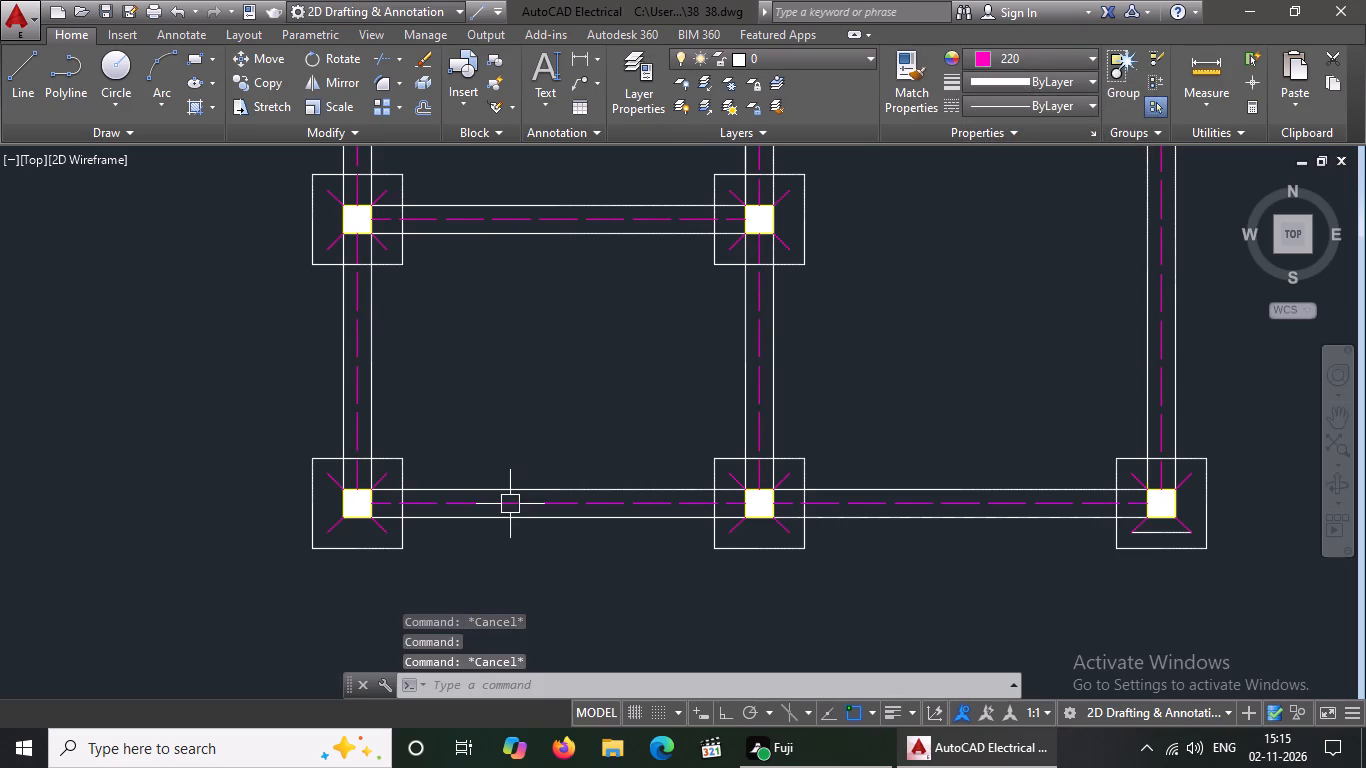
Set both centreline segments of the southernmost east-west beam through its three footings to colour 220.
click(510, 506)
click(1035, 54)
click(978, 298)
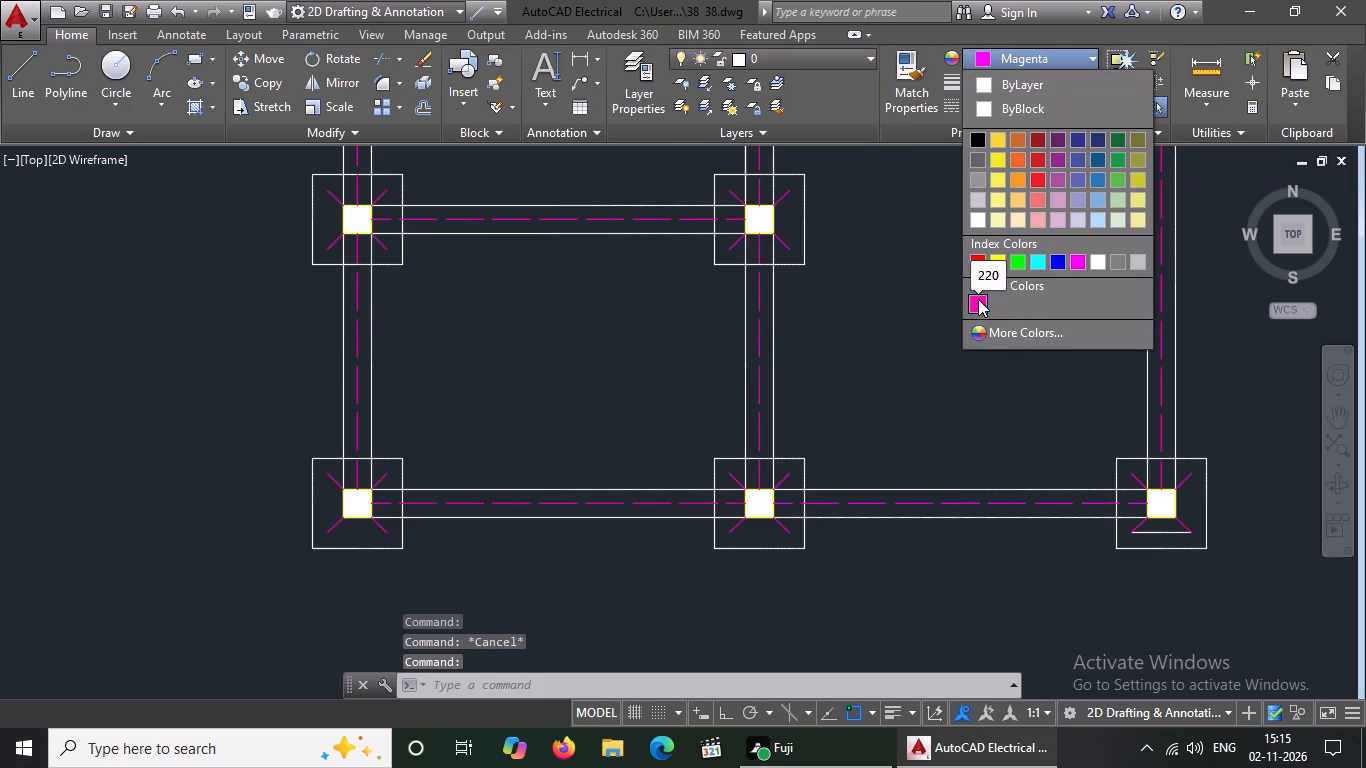
key(Escape)
click(845, 512)
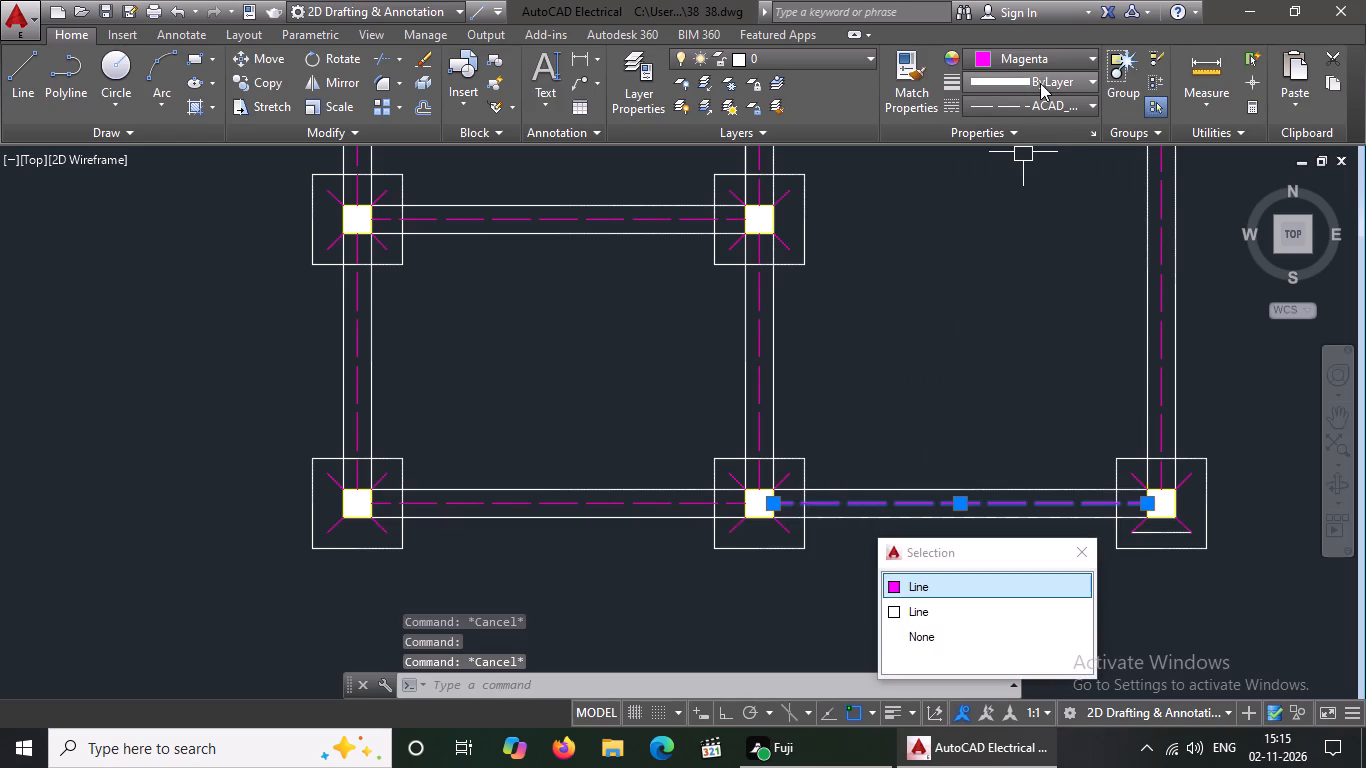
click(1037, 56)
click(976, 300)
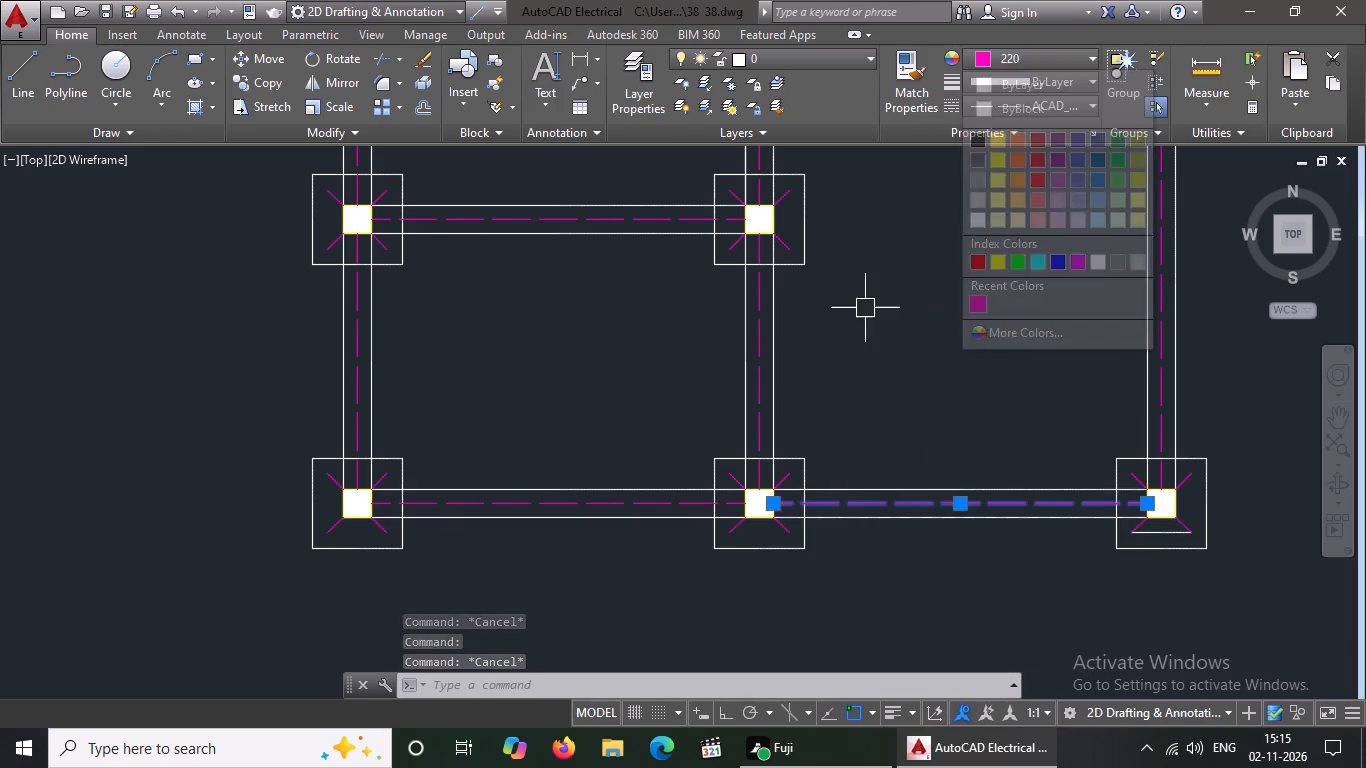
key(Escape)
scroll(727, 297, down, 2)
scroll(589, 323, up, 3)
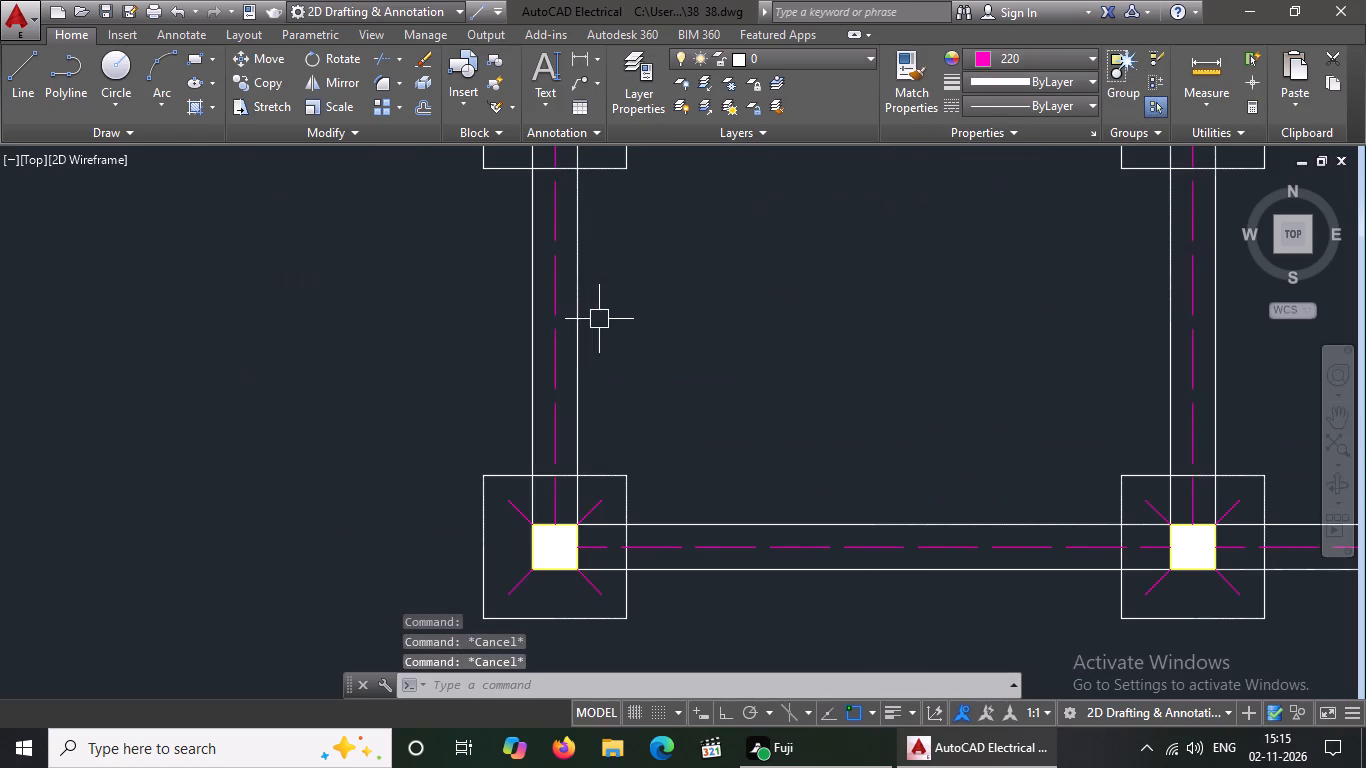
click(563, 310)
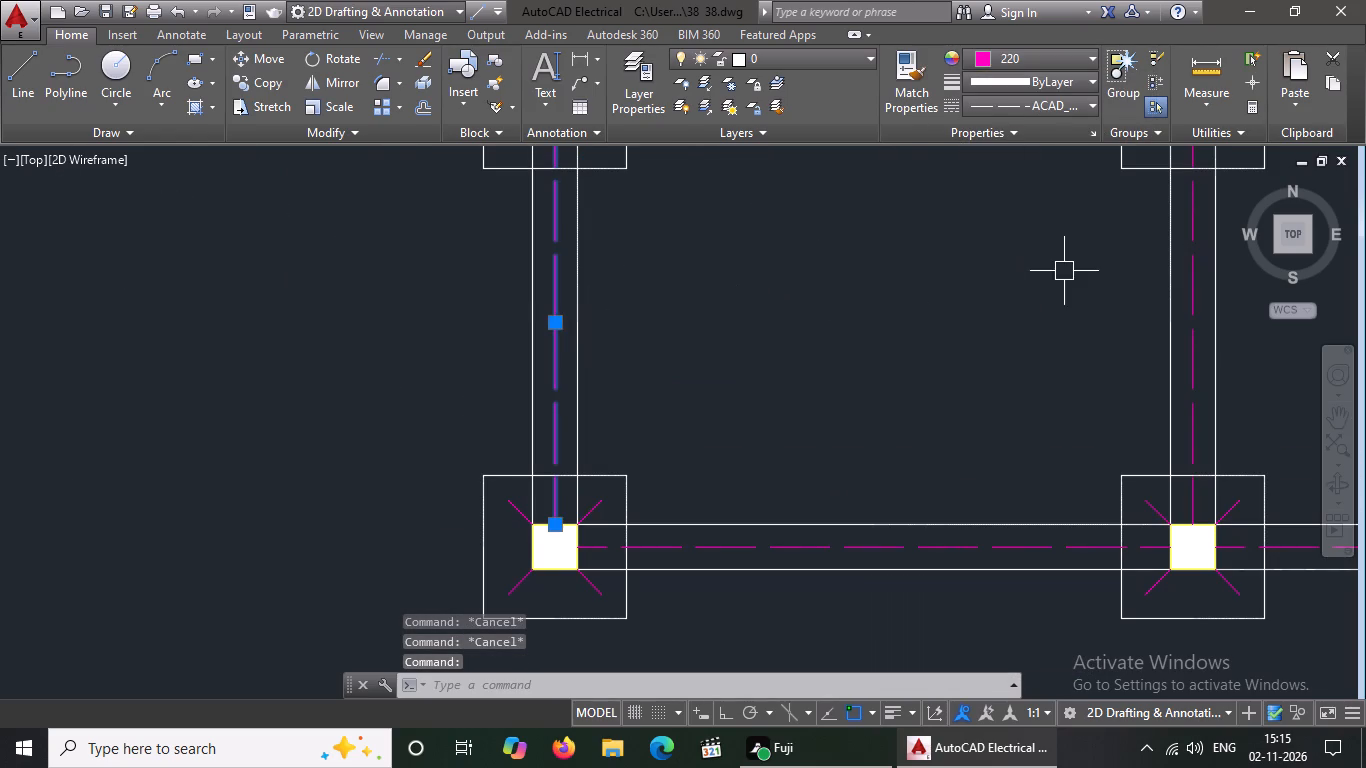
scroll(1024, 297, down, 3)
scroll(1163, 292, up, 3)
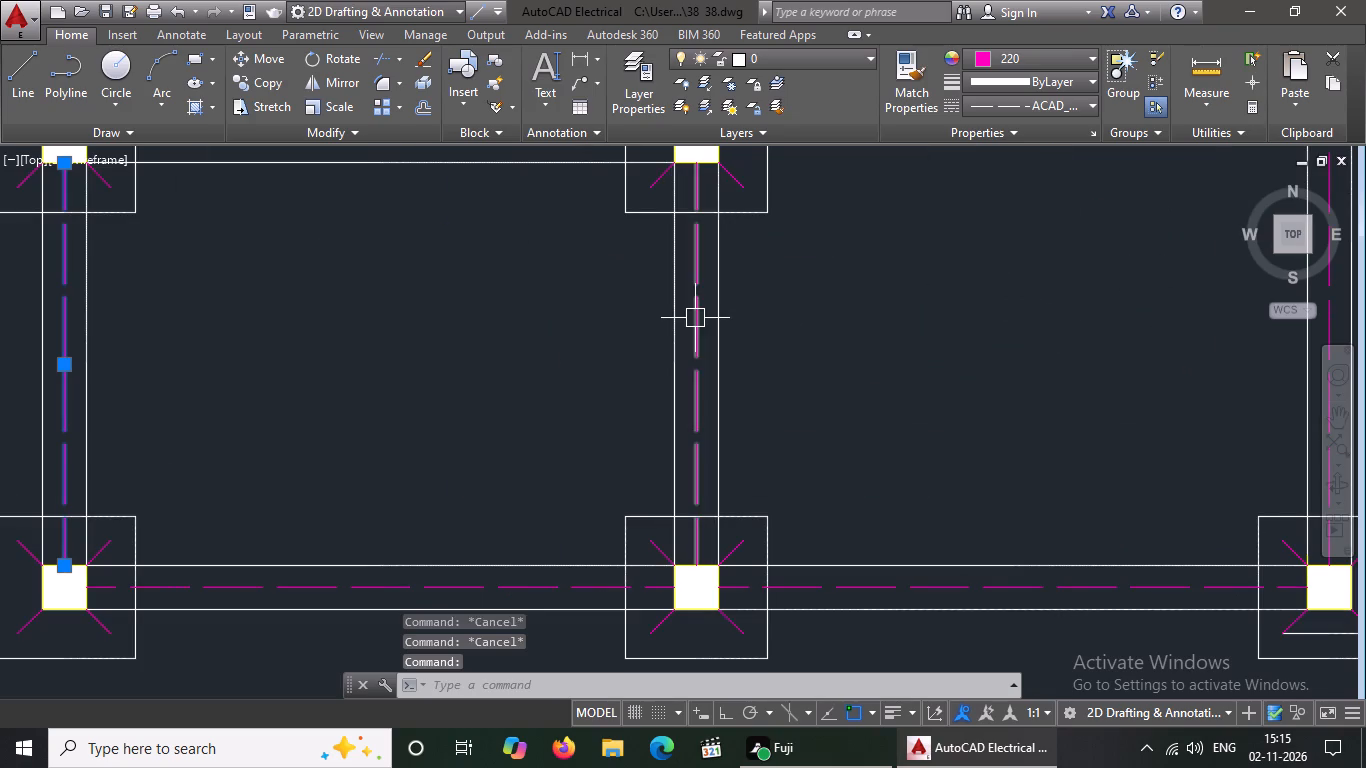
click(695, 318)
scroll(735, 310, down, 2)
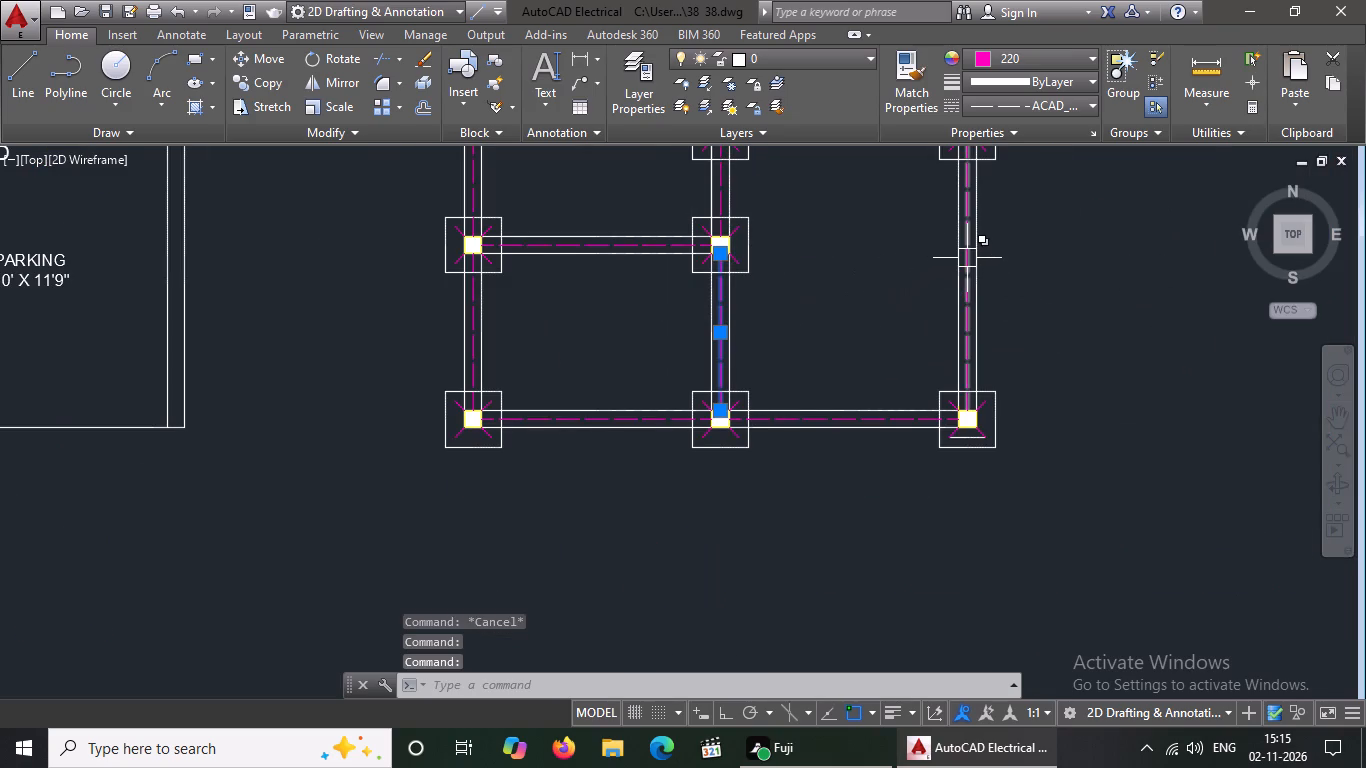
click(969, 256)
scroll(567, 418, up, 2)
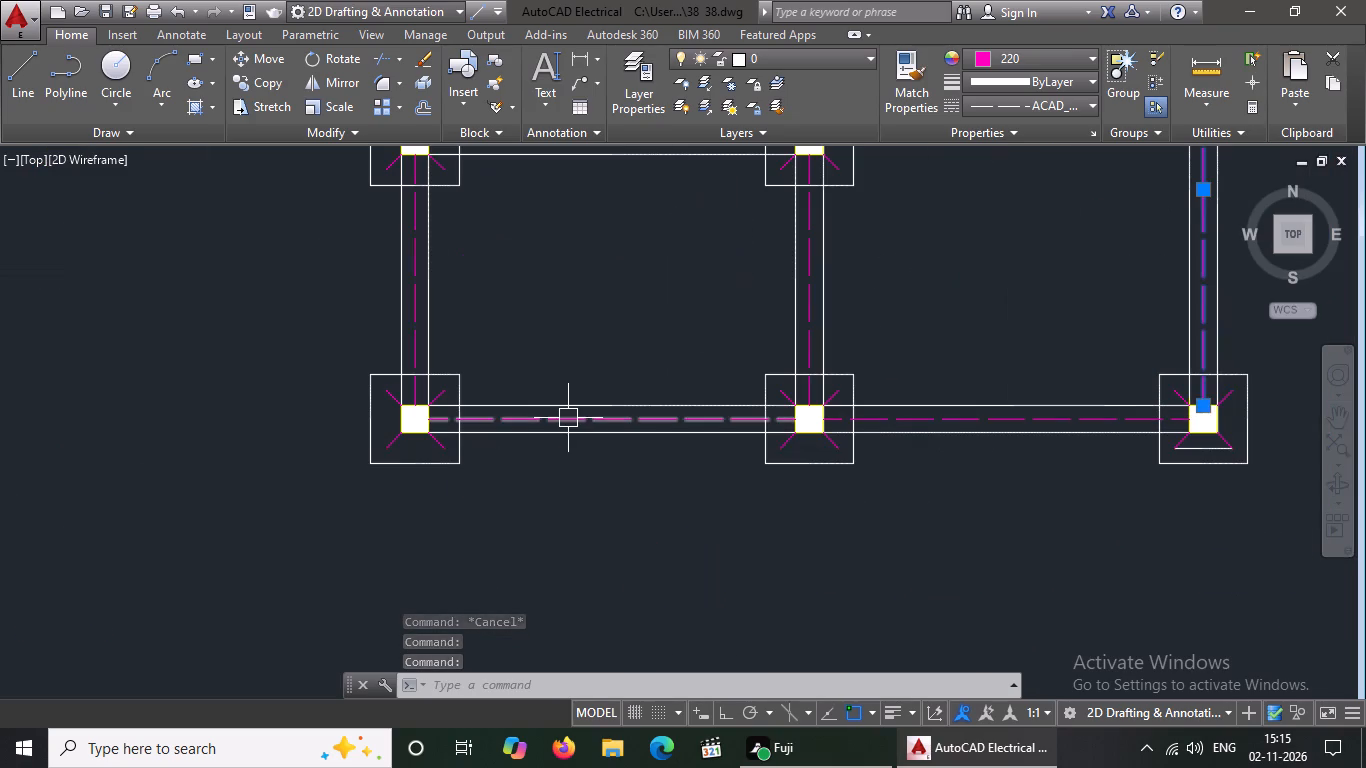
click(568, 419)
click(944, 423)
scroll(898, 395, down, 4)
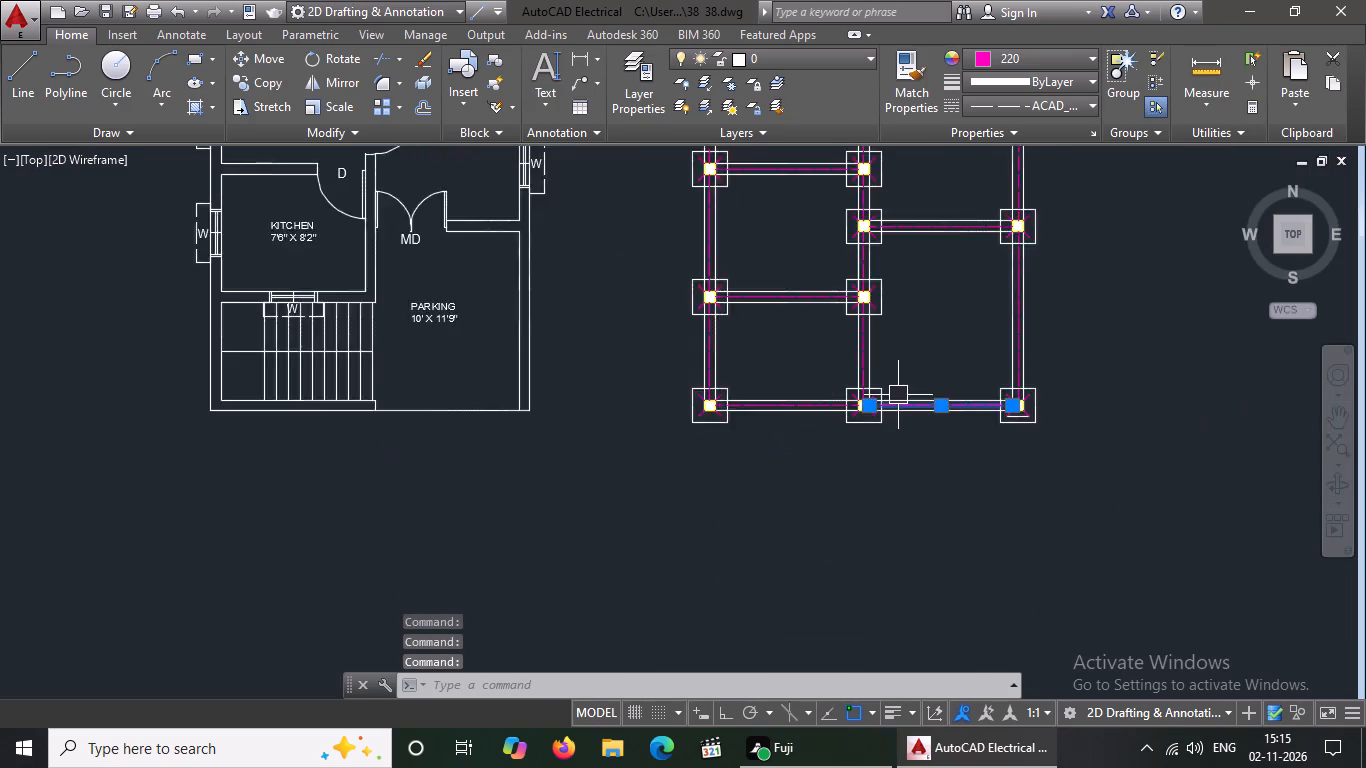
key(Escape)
Set the north edge of the northwest corner footing's outline to linetype ACAD_ISO02W100.
scroll(1030, 331, down, 2)
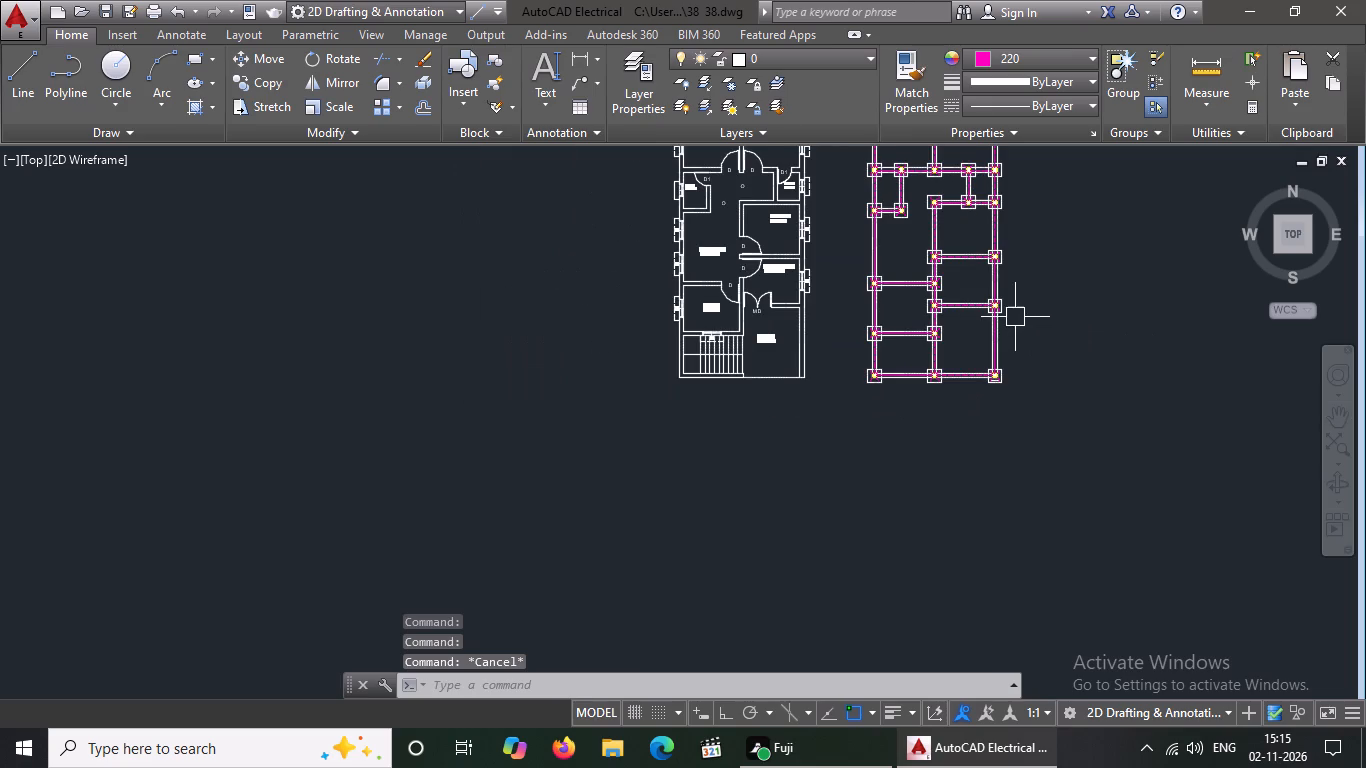
middle_click(1013, 318)
middle_drag(1006, 329, 984, 357)
middle_drag(952, 355, 933, 466)
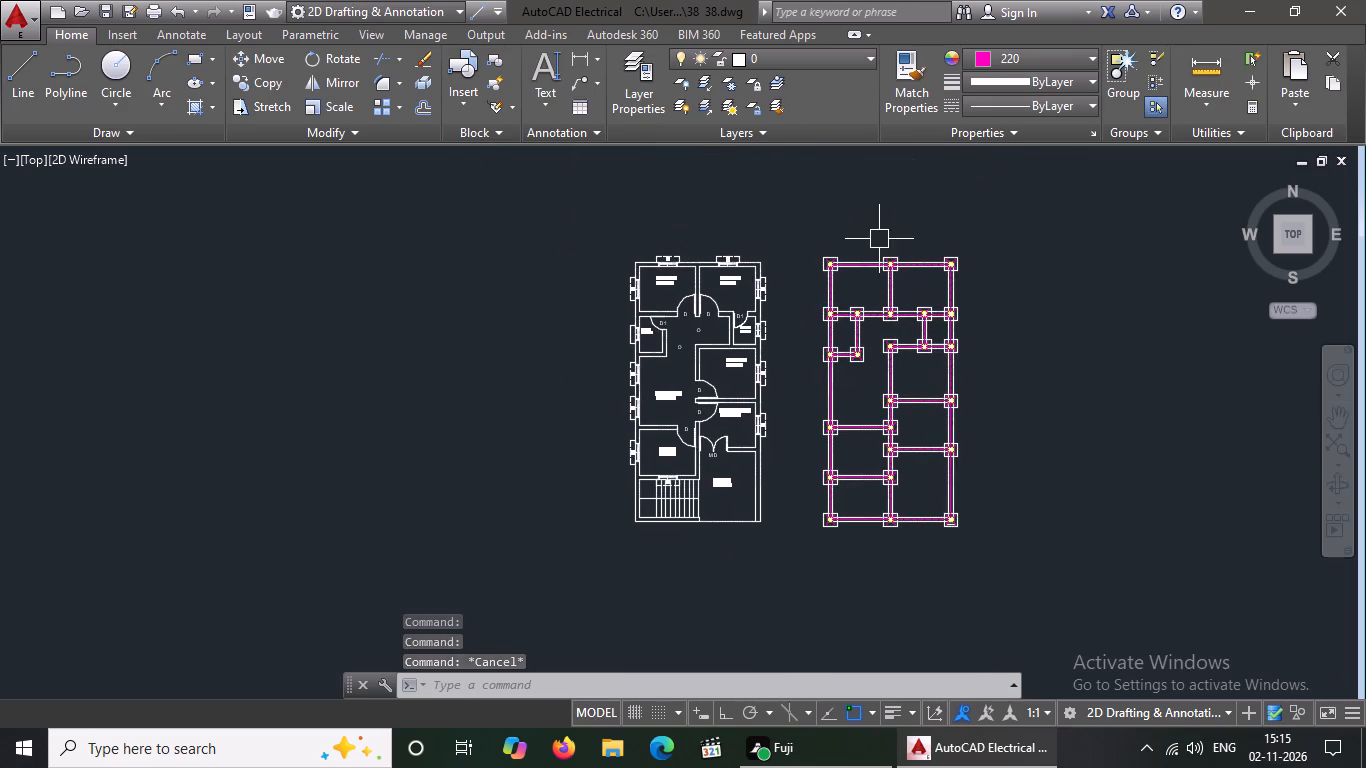
scroll(879, 239, up, 5)
click(475, 298)
click(469, 318)
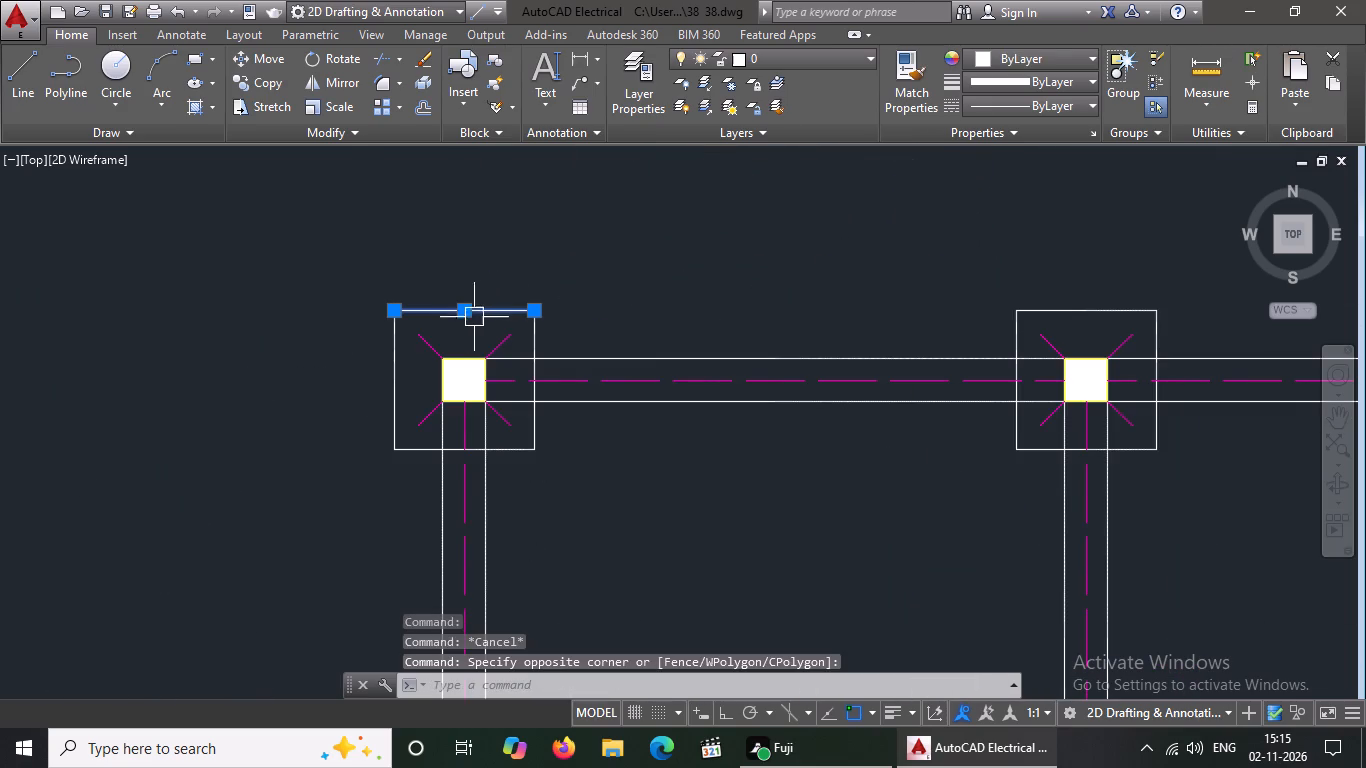
scroll(721, 234, down, 3)
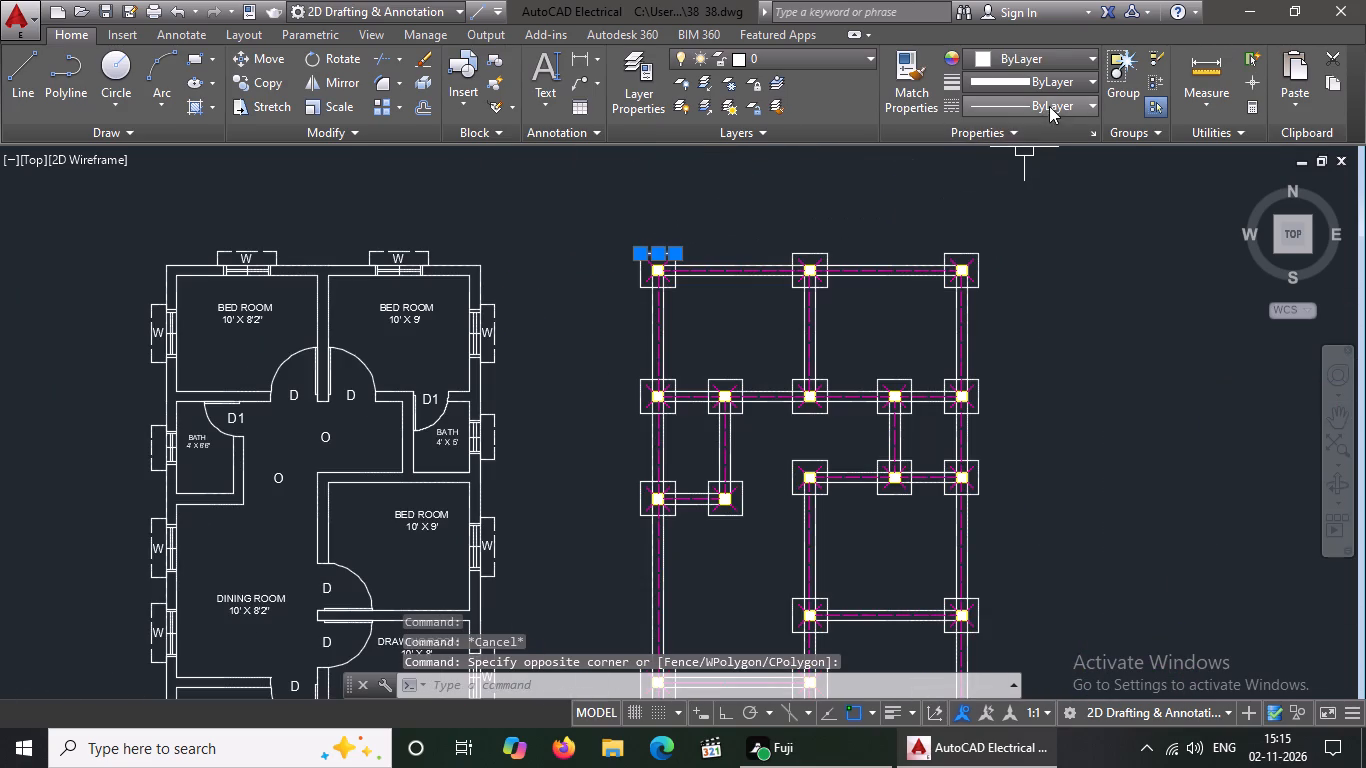
click(1049, 107)
click(1027, 177)
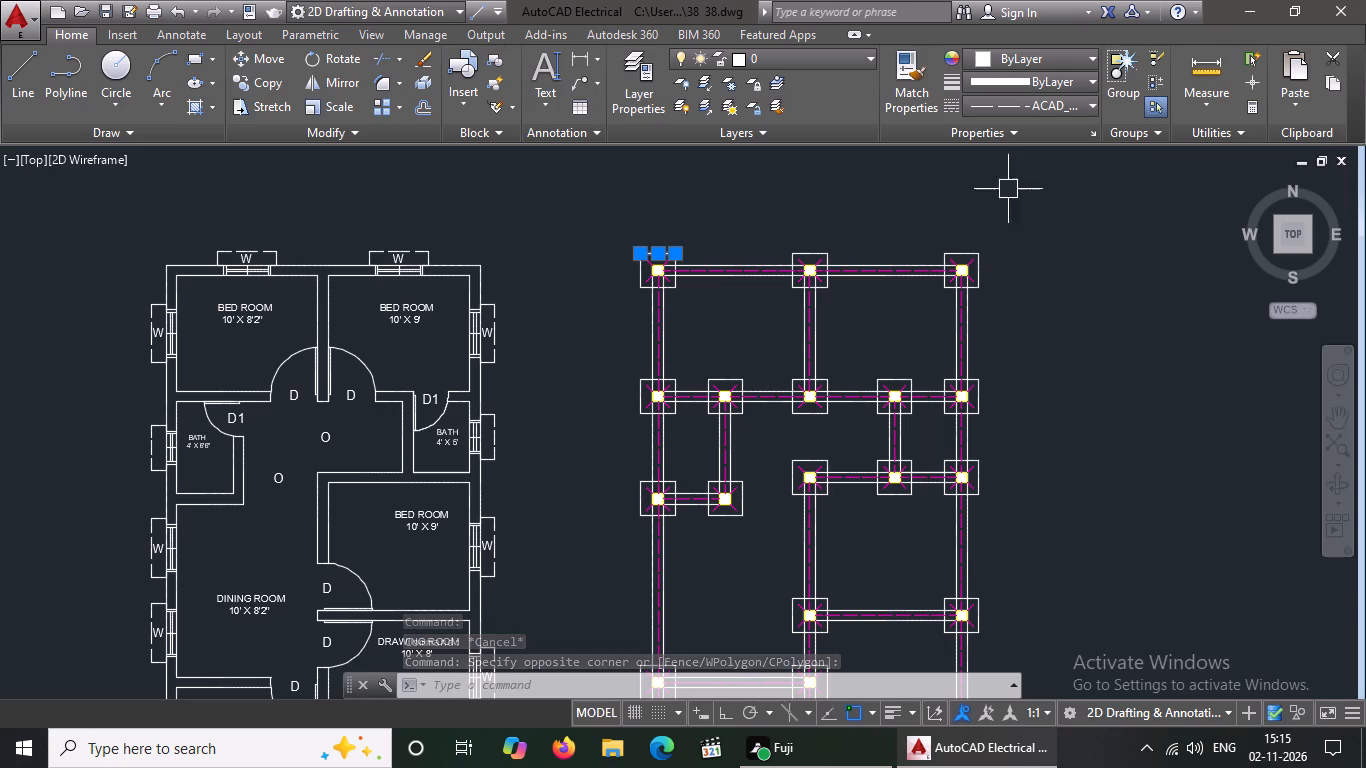
key(Escape)
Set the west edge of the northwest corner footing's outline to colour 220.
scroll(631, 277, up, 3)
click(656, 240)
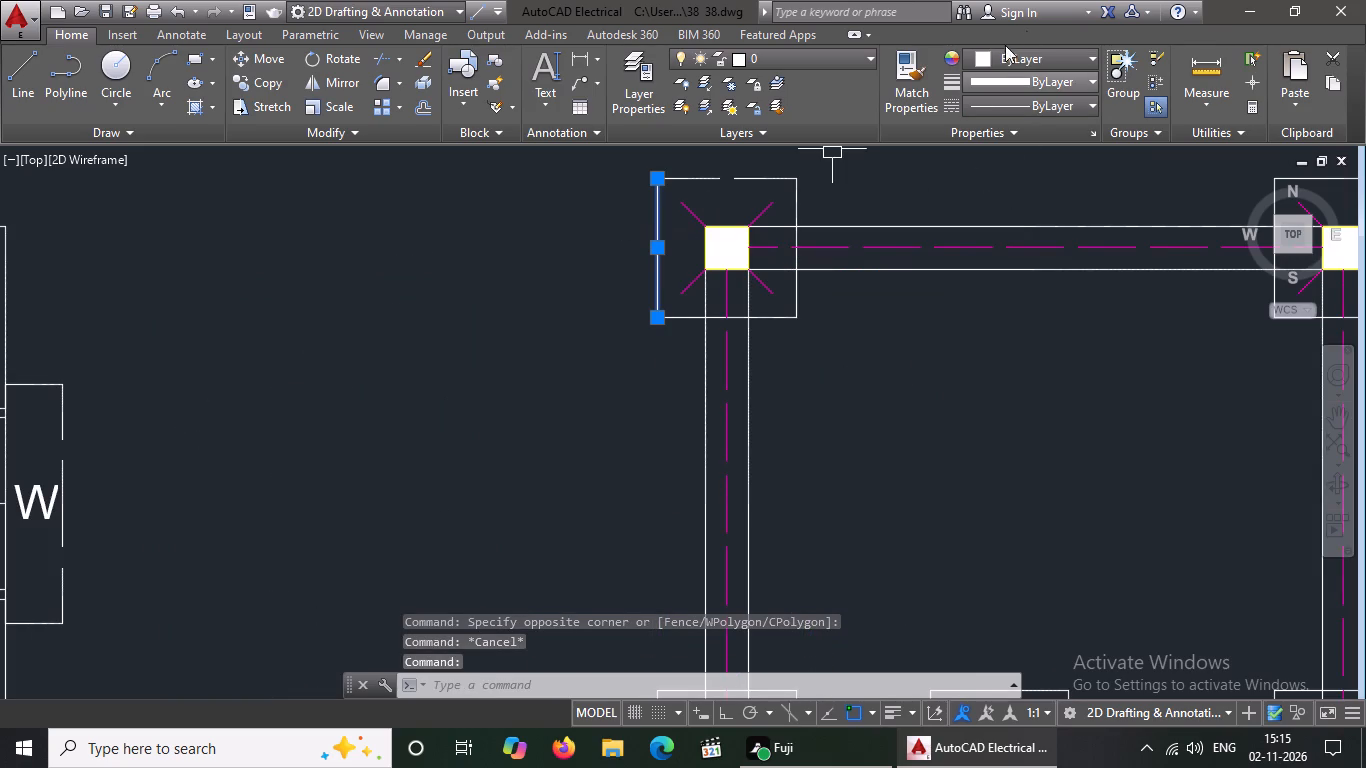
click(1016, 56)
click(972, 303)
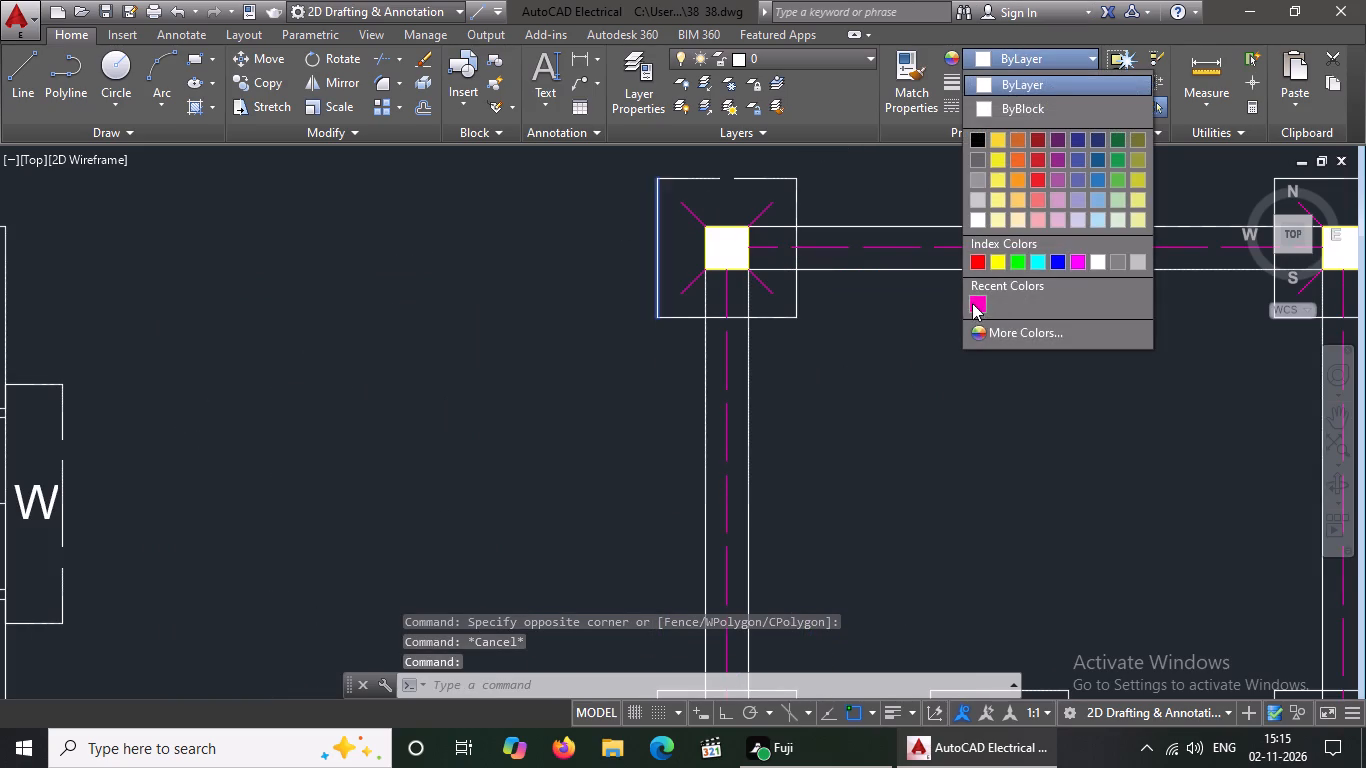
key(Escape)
Set the current drawing colour to ByBlock with nothing selected.
click(1023, 52)
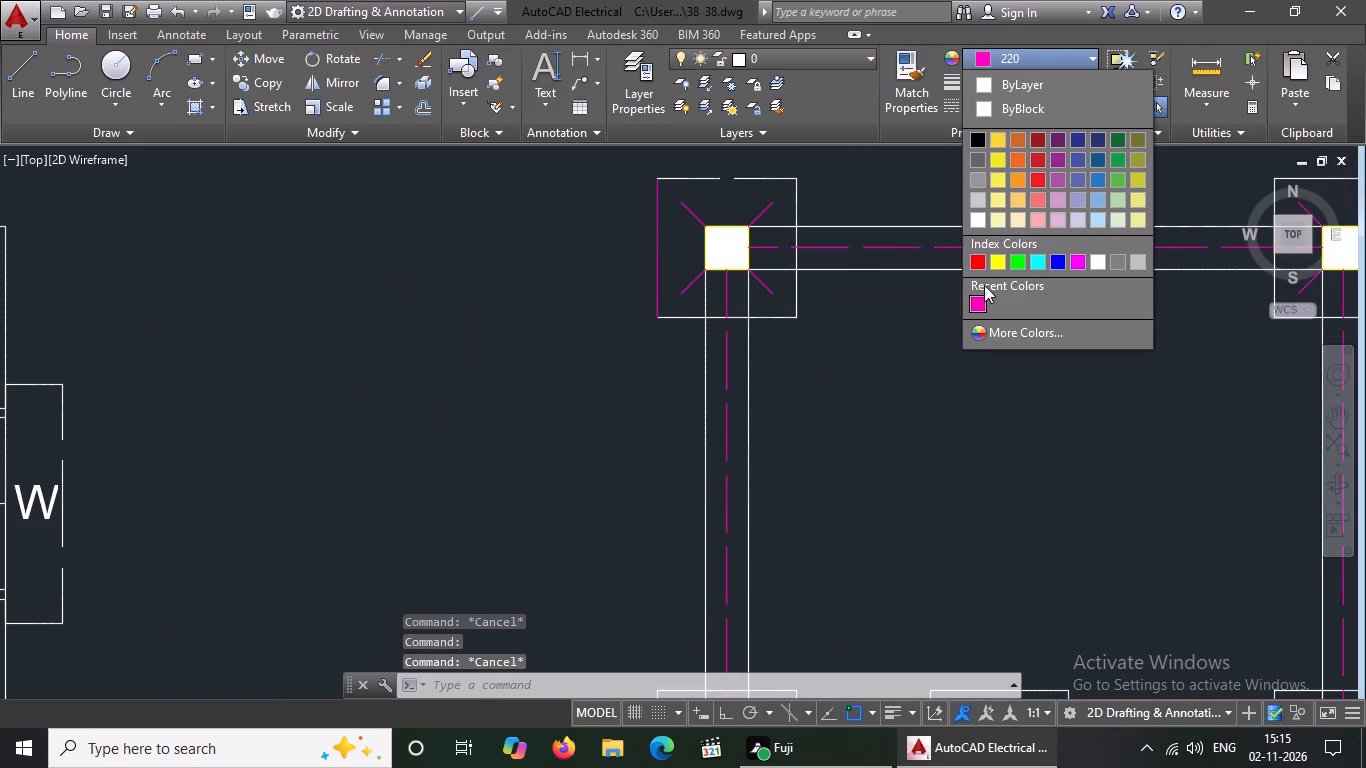
click(992, 104)
key(Escape)
Set the colour of the northwest corner footing's west edge to ByBlock.
click(647, 233)
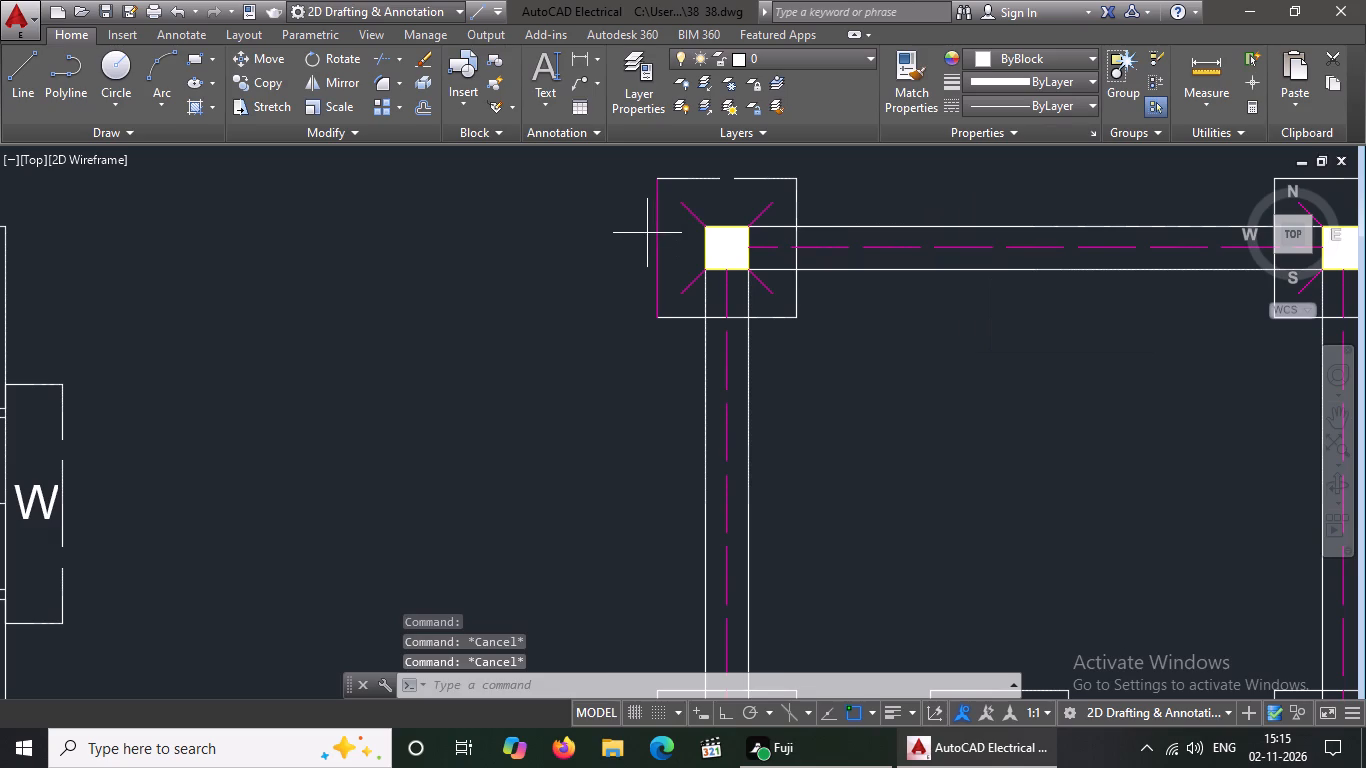
click(657, 246)
click(655, 253)
click(1051, 58)
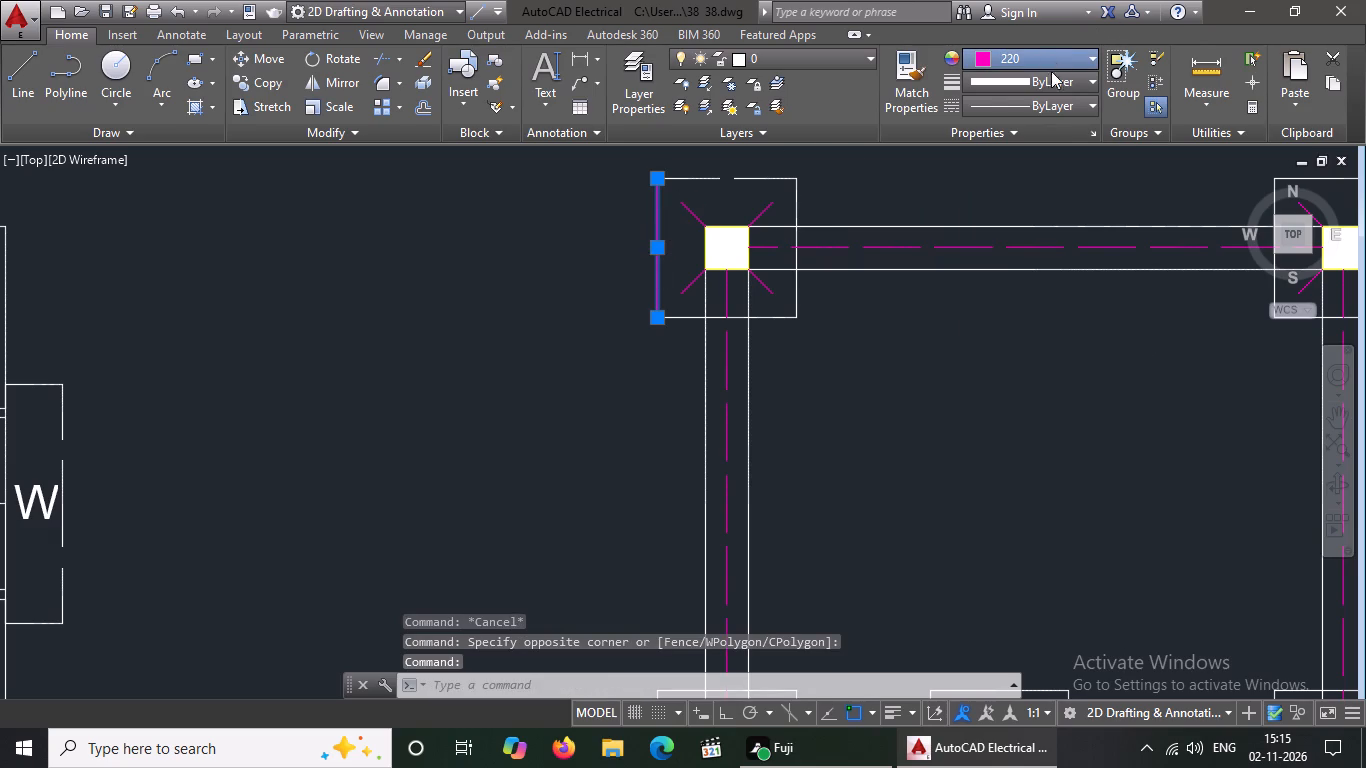
click(1006, 115)
key(Escape)
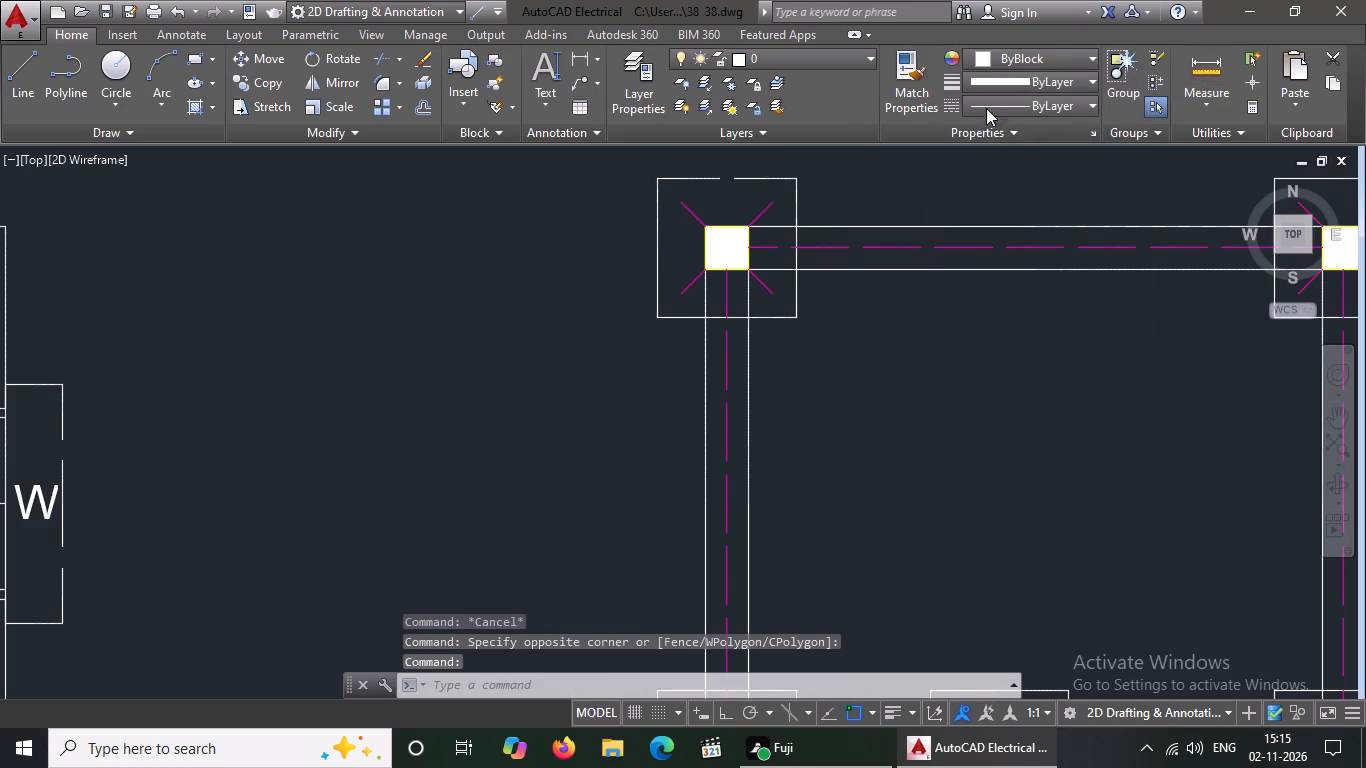
key(Escape)
Set the west, east and south edges of the northwest corner footing's outline to linetype ACAD_ISO02W100.
click(652, 278)
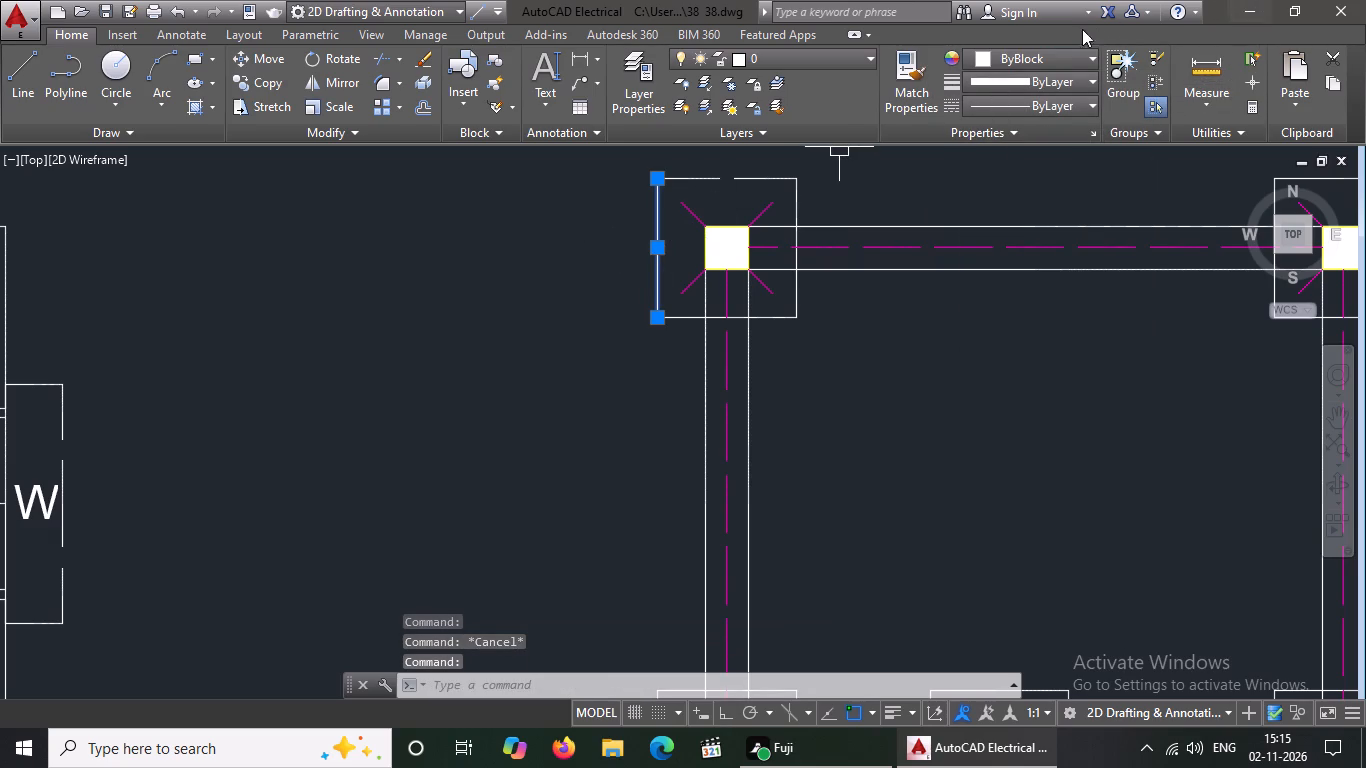
click(1050, 101)
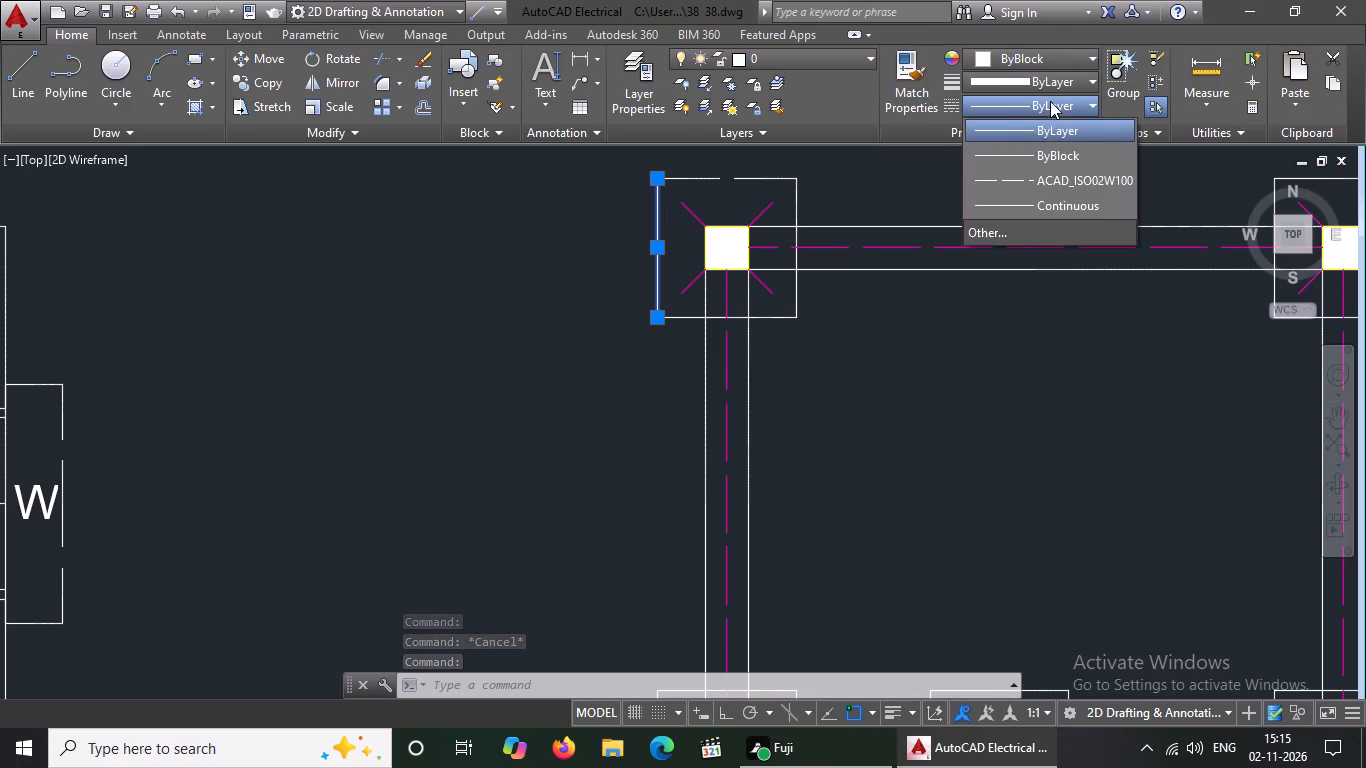
click(1025, 172)
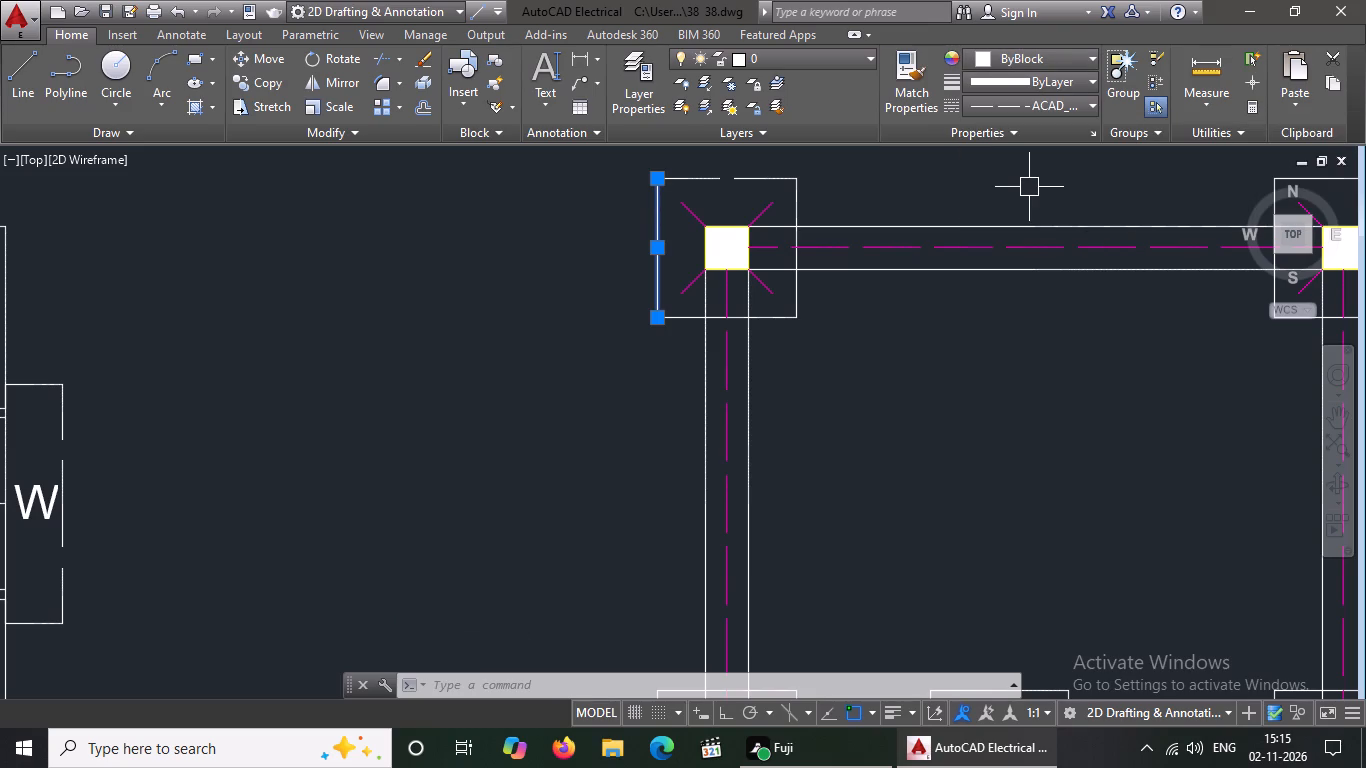
key(Escape)
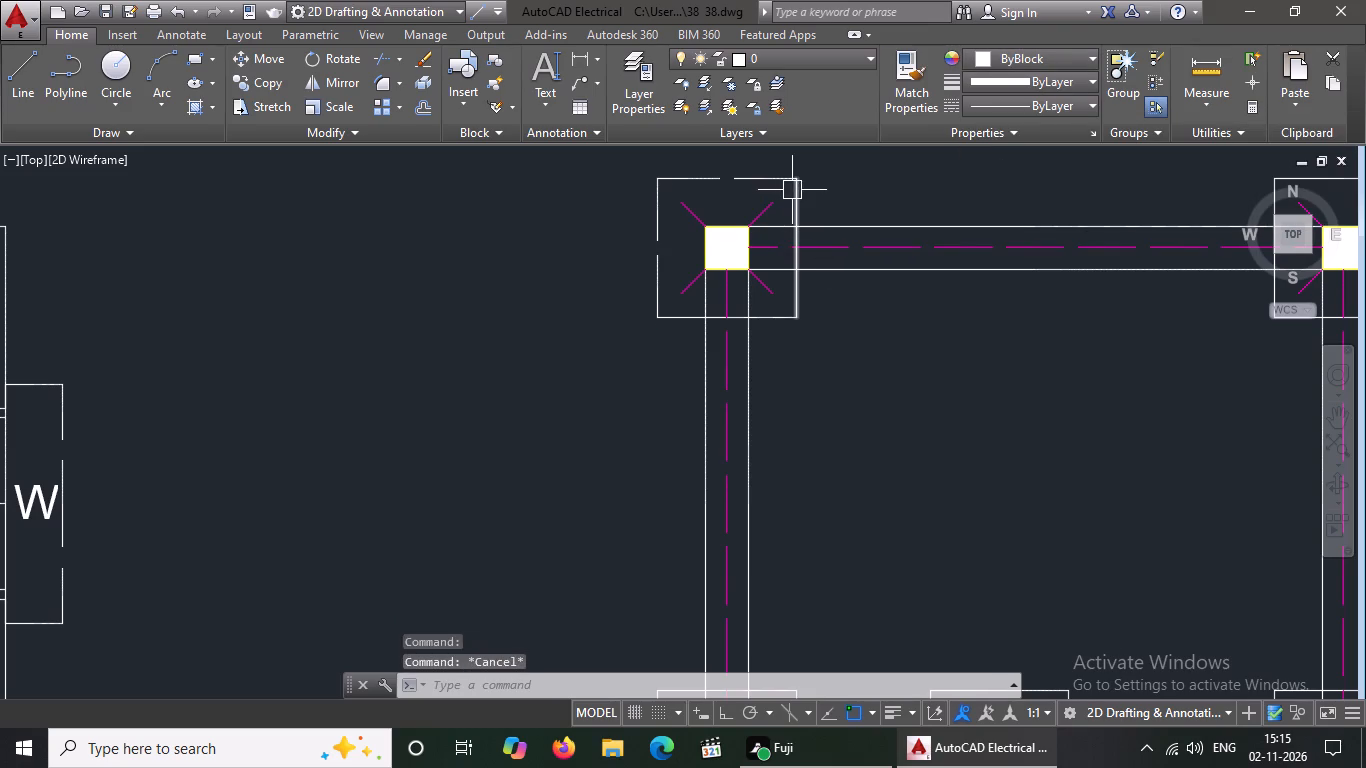
click(793, 190)
click(1045, 102)
click(1016, 180)
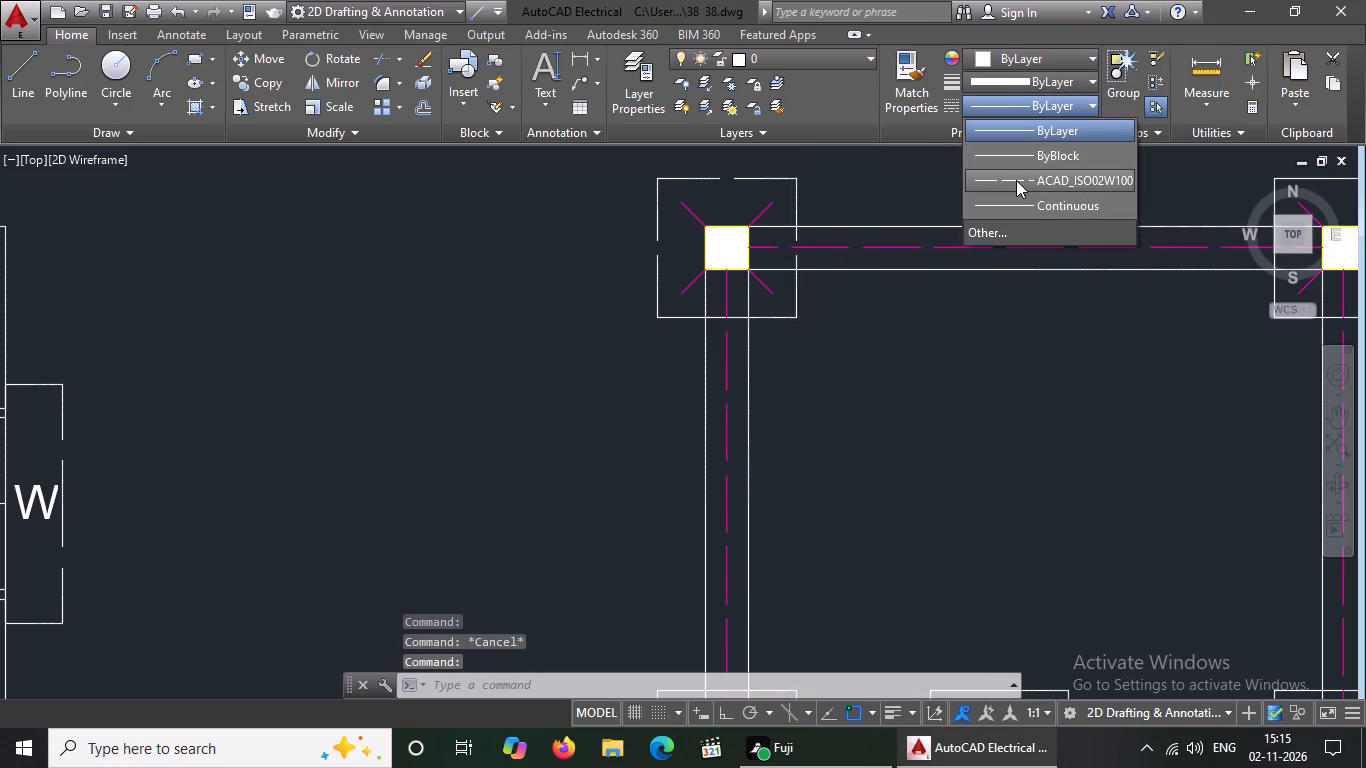
key(Escape)
click(790, 313)
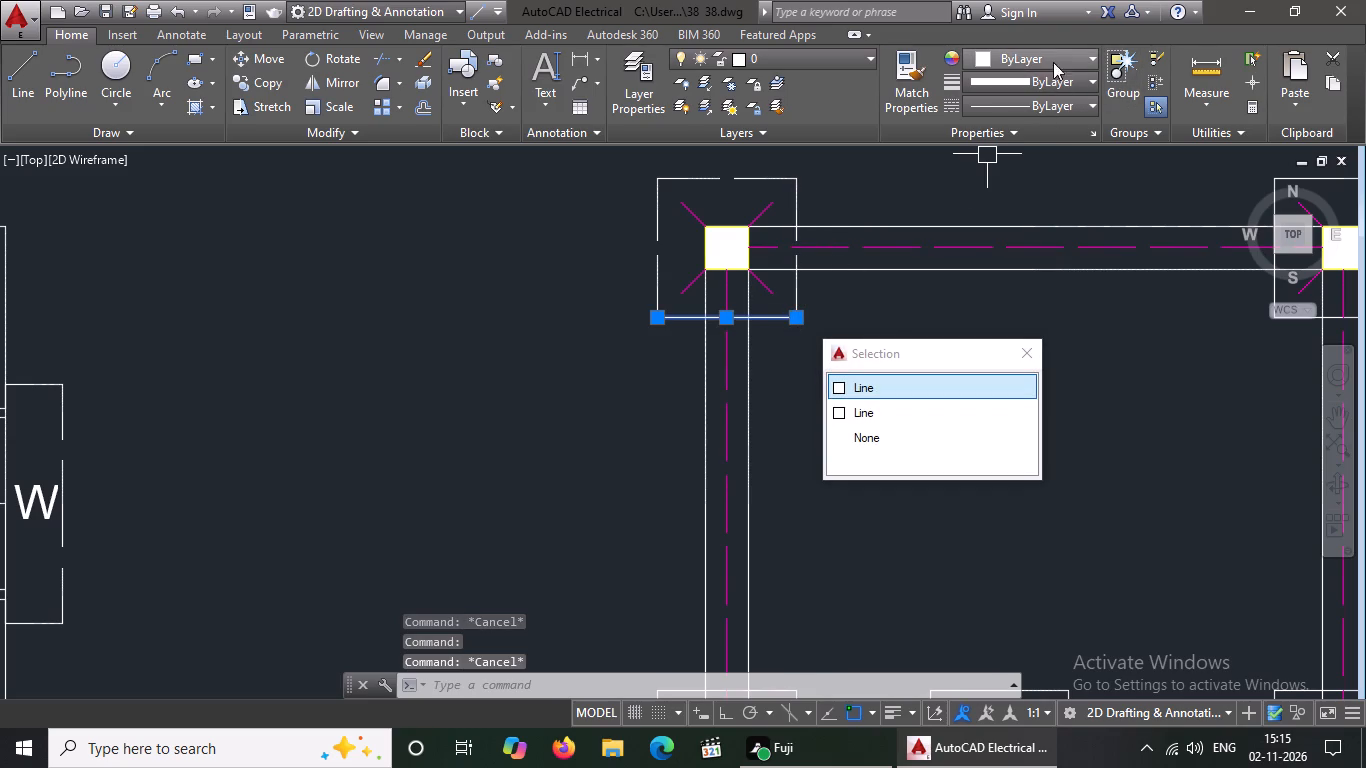
click(1034, 104)
click(1005, 180)
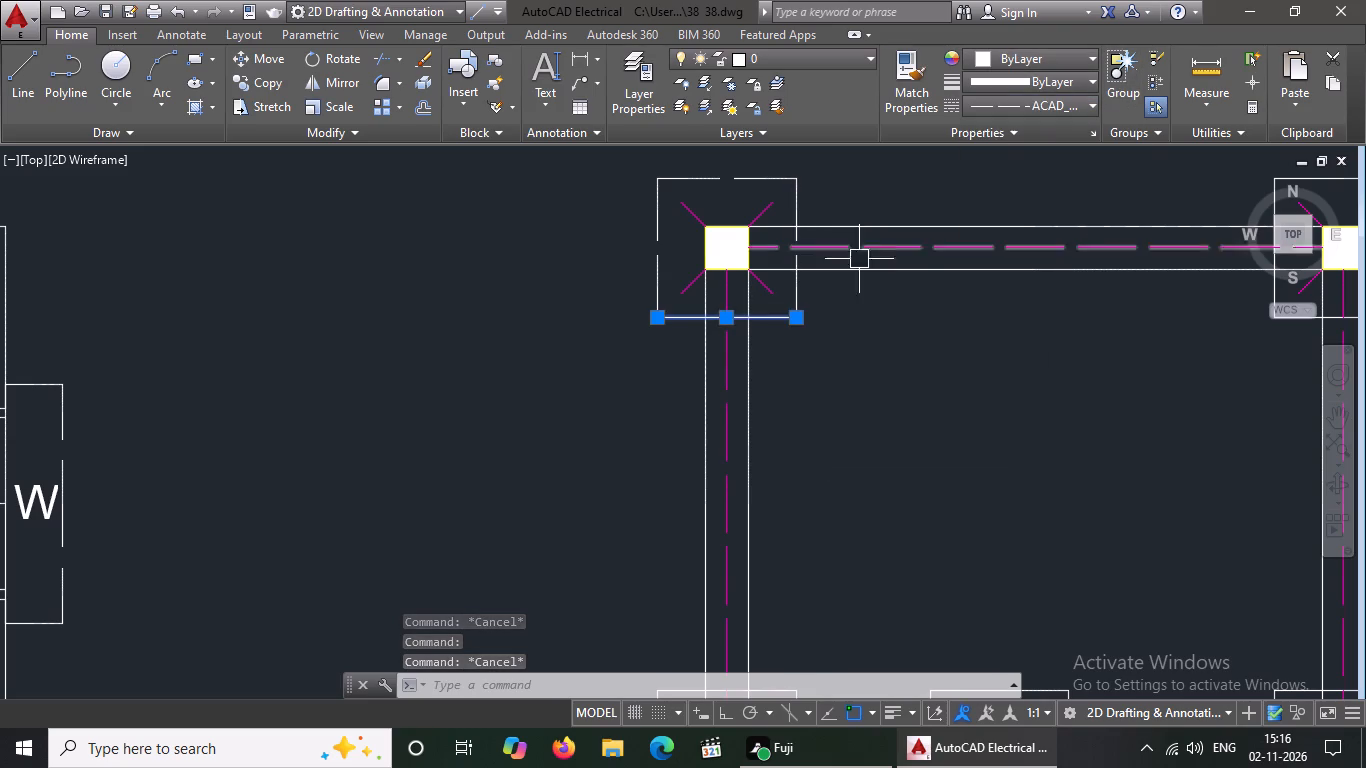
key(Escape)
Set the north and west edges of the middle footing in the northernmost row to linetype ACAD_ISO02W100.
scroll(675, 303, down, 2)
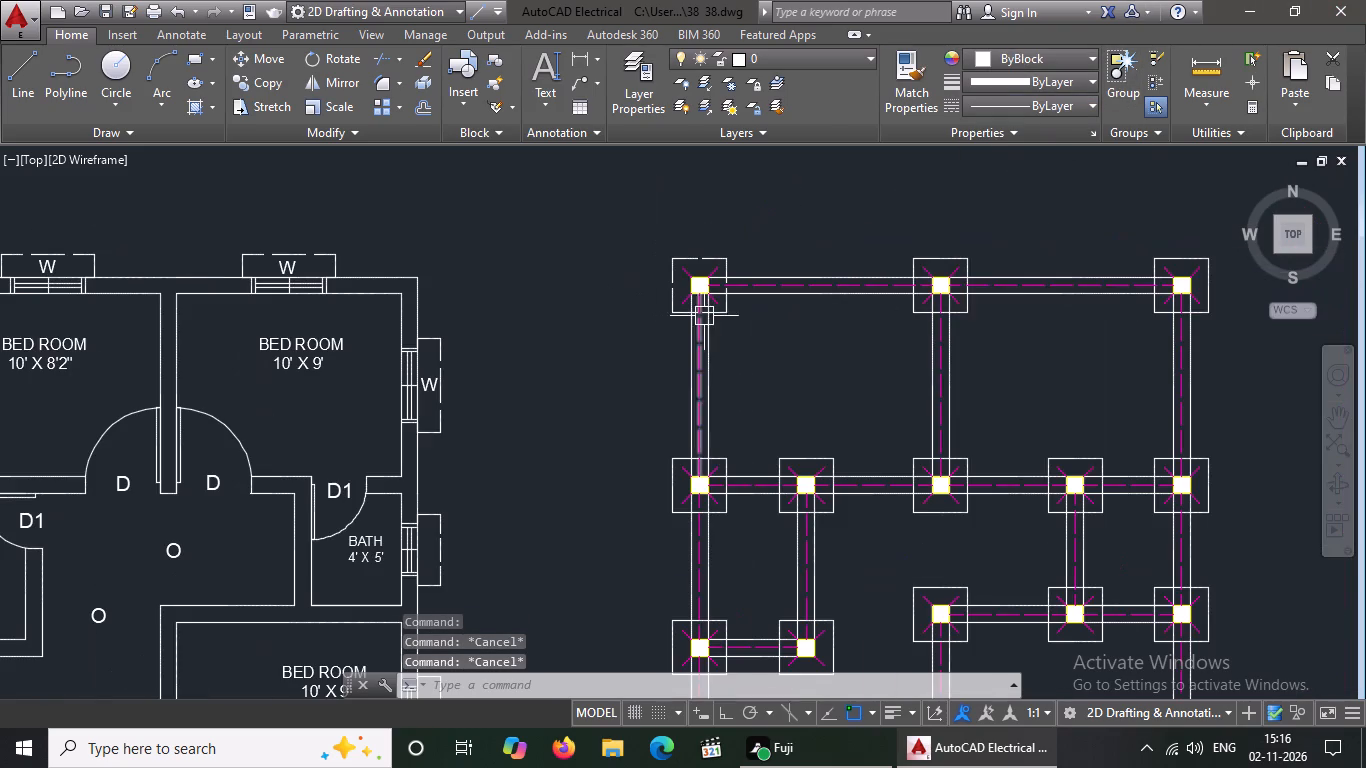
click(950, 254)
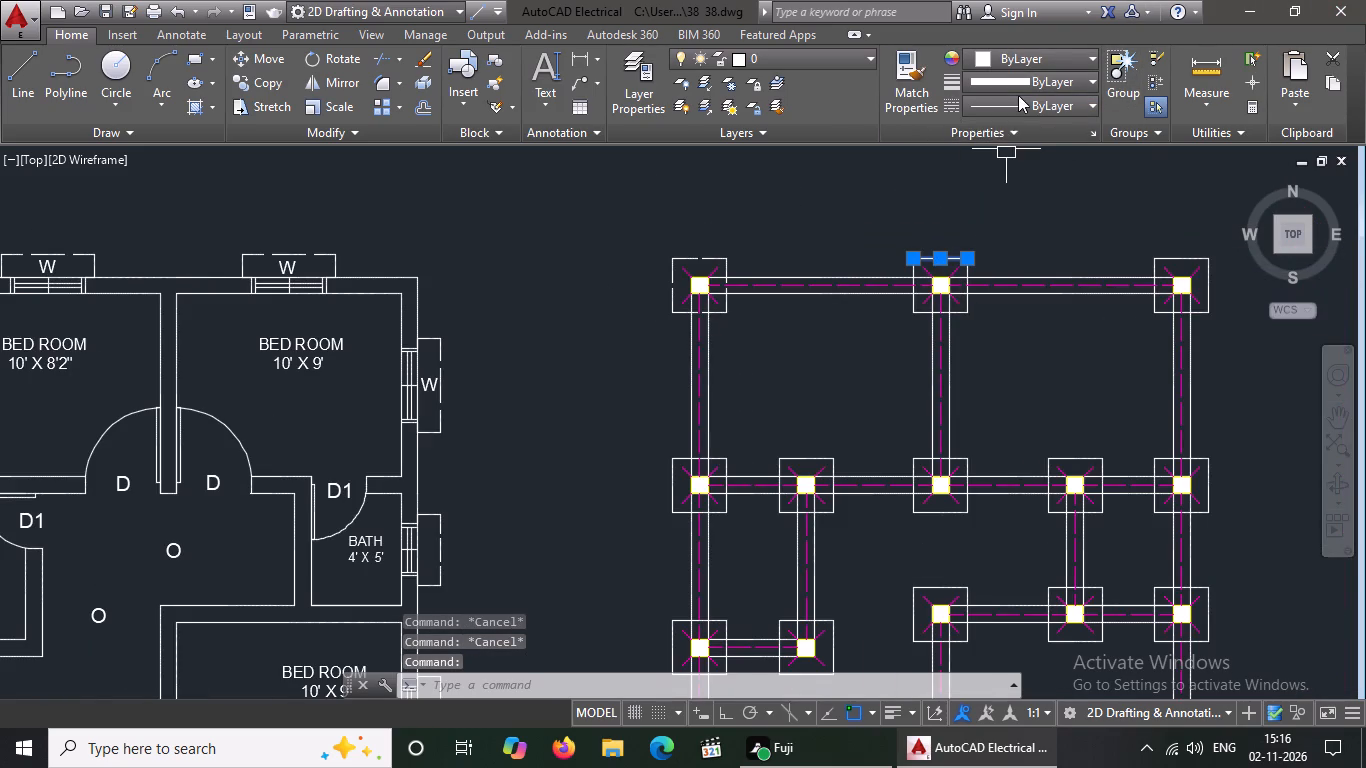
click(1019, 95)
click(1028, 175)
key(Escape)
scroll(954, 318, up, 3)
click(781, 273)
click(1007, 100)
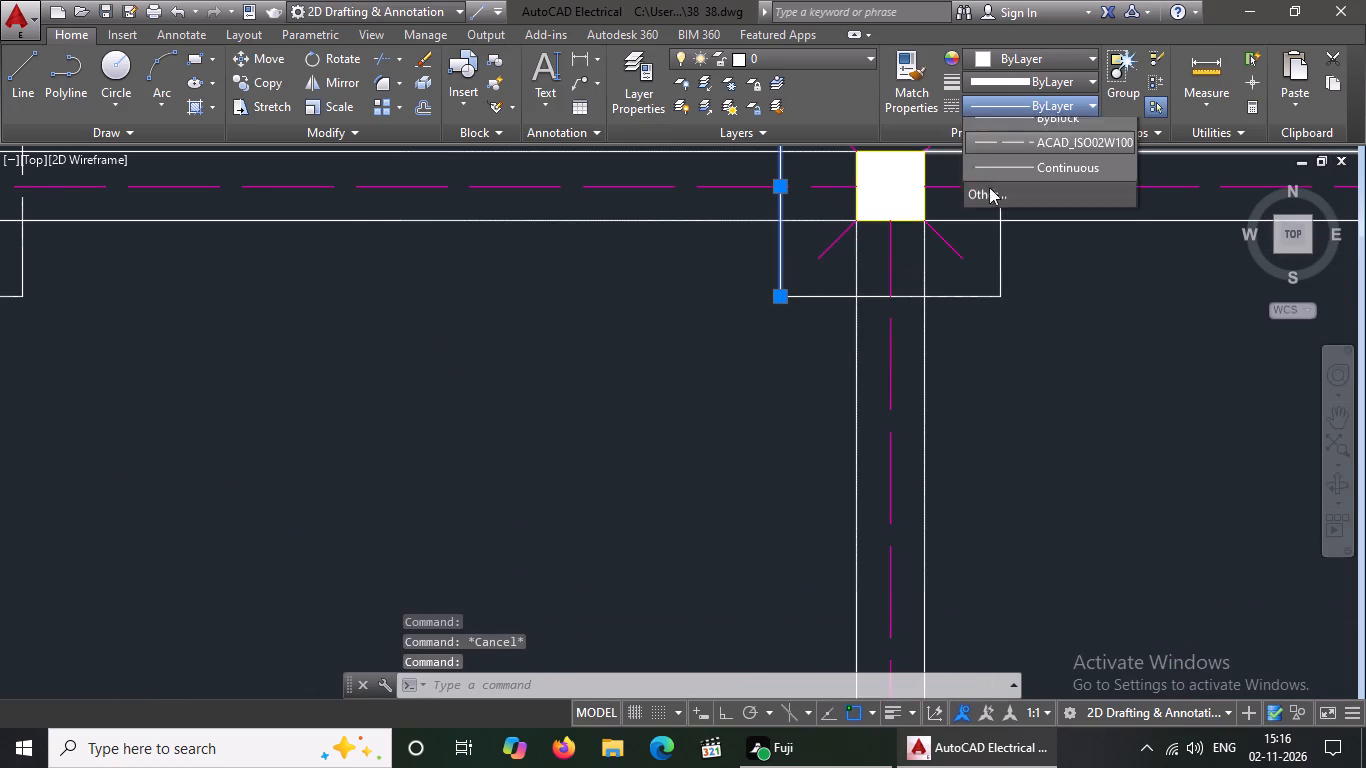
click(1042, 180)
key(Escape)
Set the south and east edges of the middle footing in the northernmost row to linetype ACAD_ISO02W100.
click(963, 294)
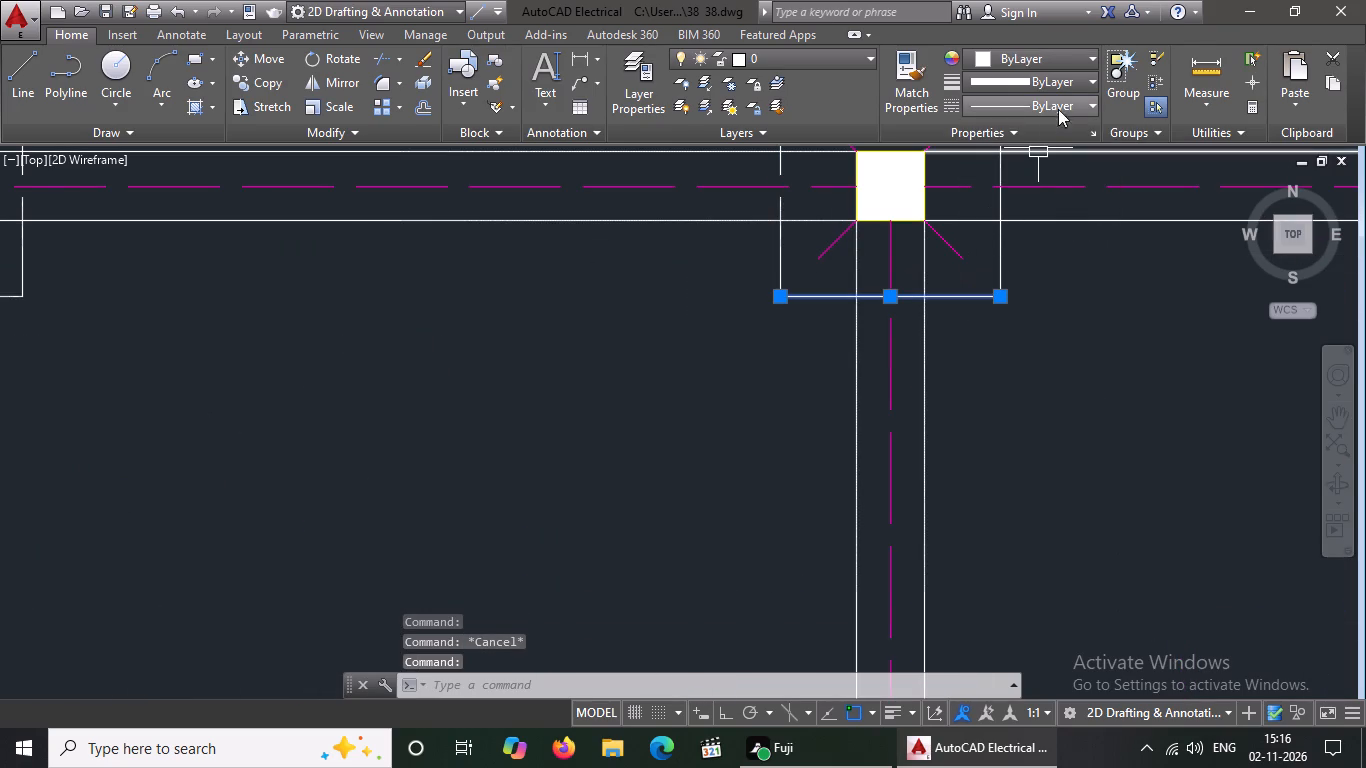
click(1031, 105)
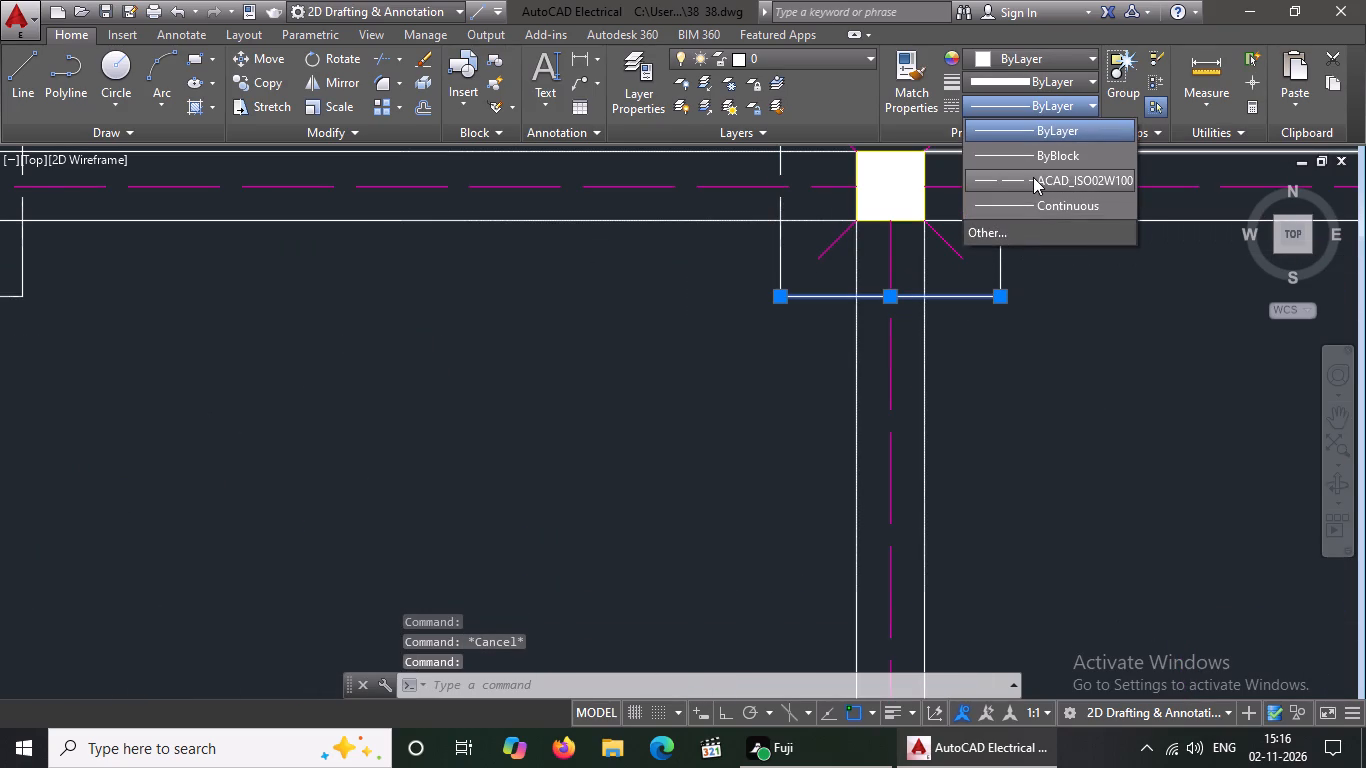
click(1033, 176)
key(Escape)
click(1002, 246)
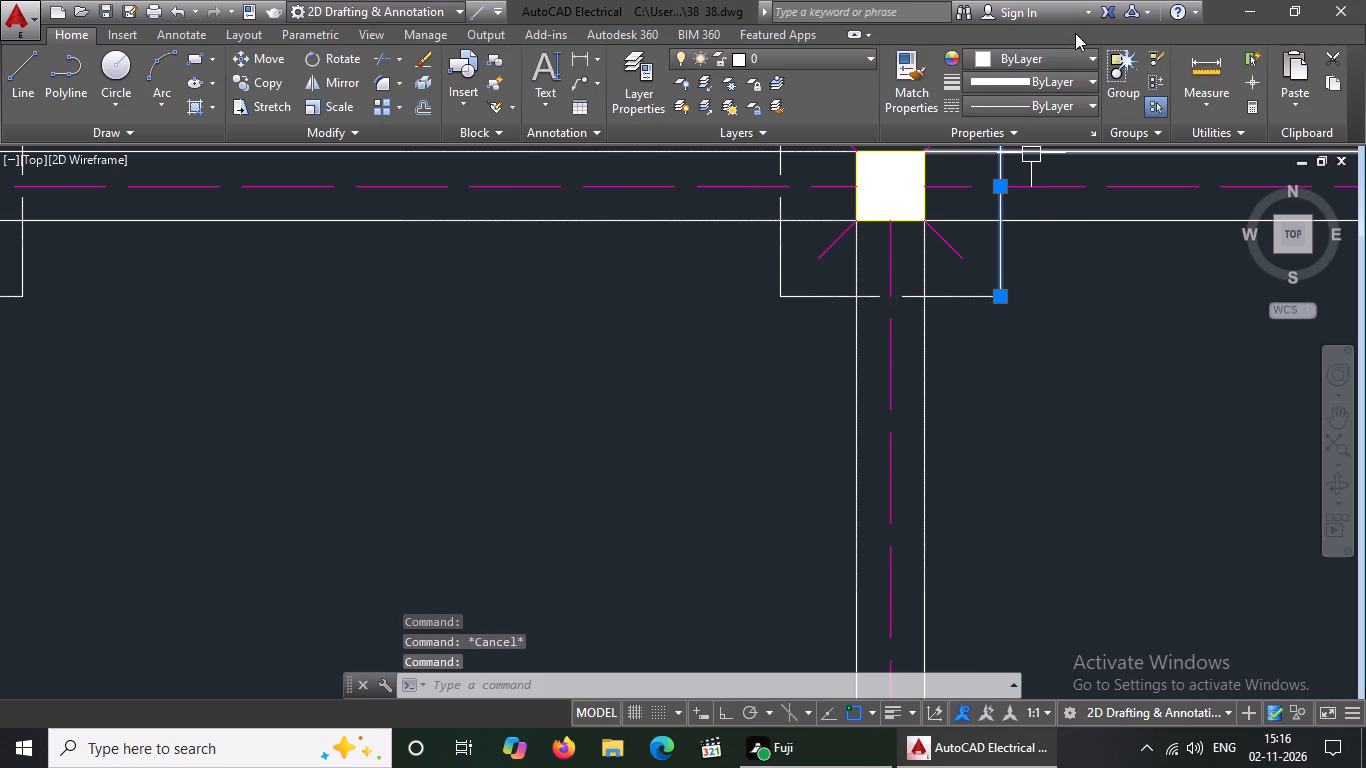
click(1036, 101)
click(1017, 173)
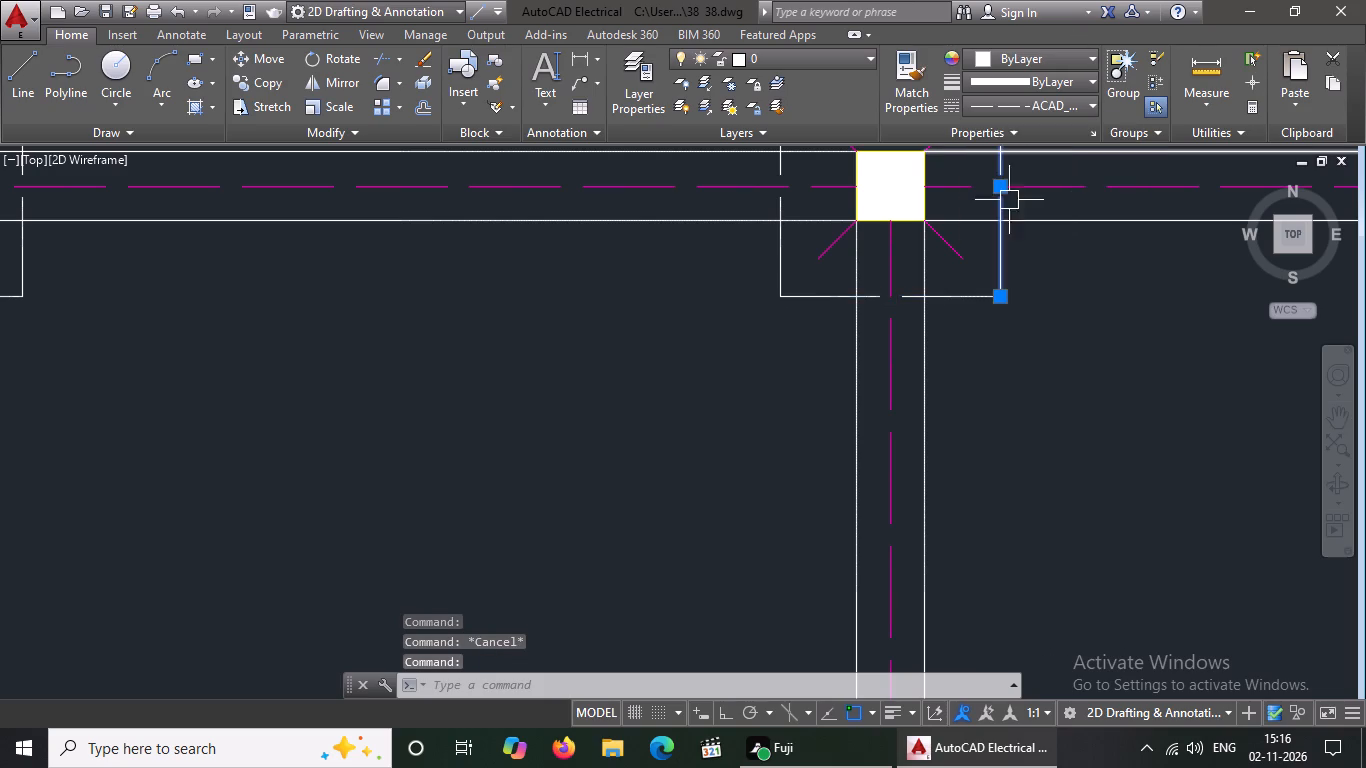
key(Escape)
Set the north and west edges of the northeast corner footing's outline to linetype ACAD_ISO02W100.
scroll(810, 380, down, 2)
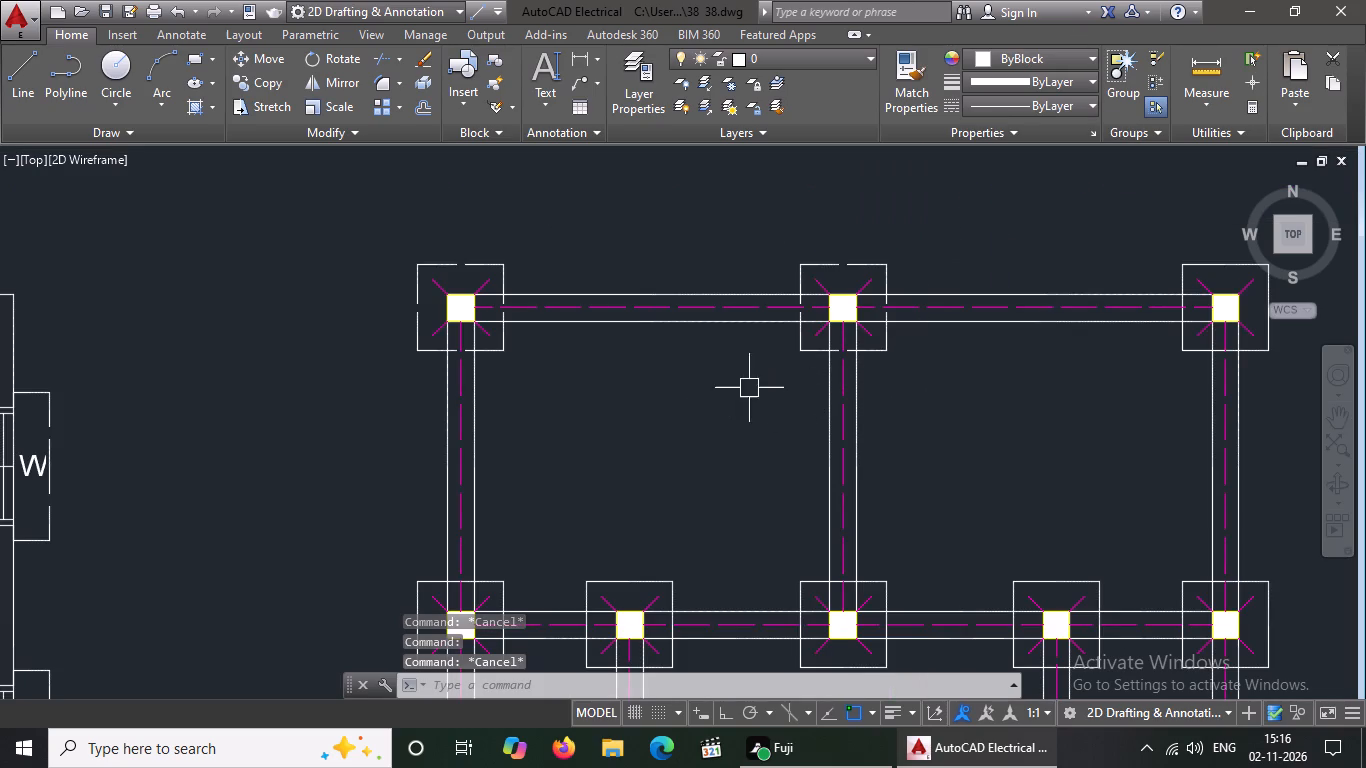
scroll(1152, 383, down, 1)
scroll(1243, 346, up, 3)
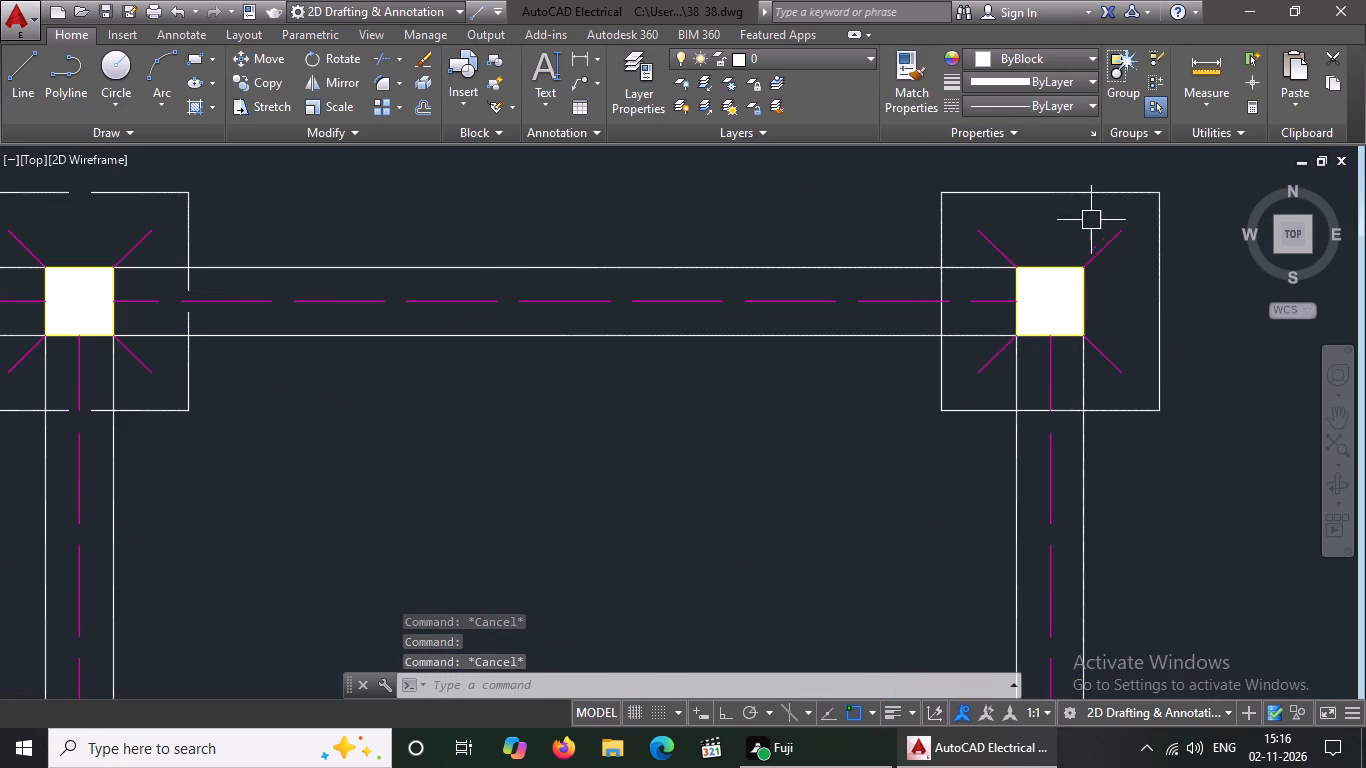
click(1080, 198)
click(1041, 104)
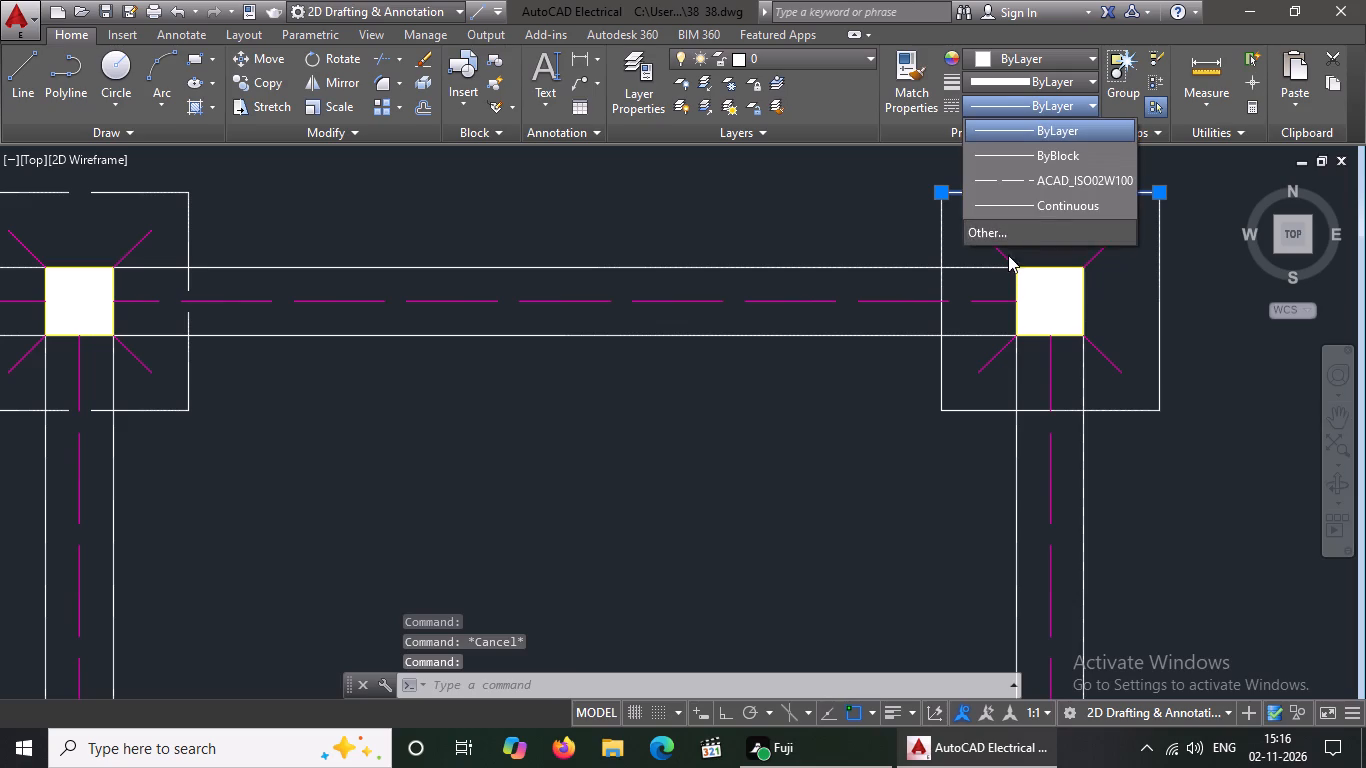
click(1024, 178)
key(Escape)
click(944, 233)
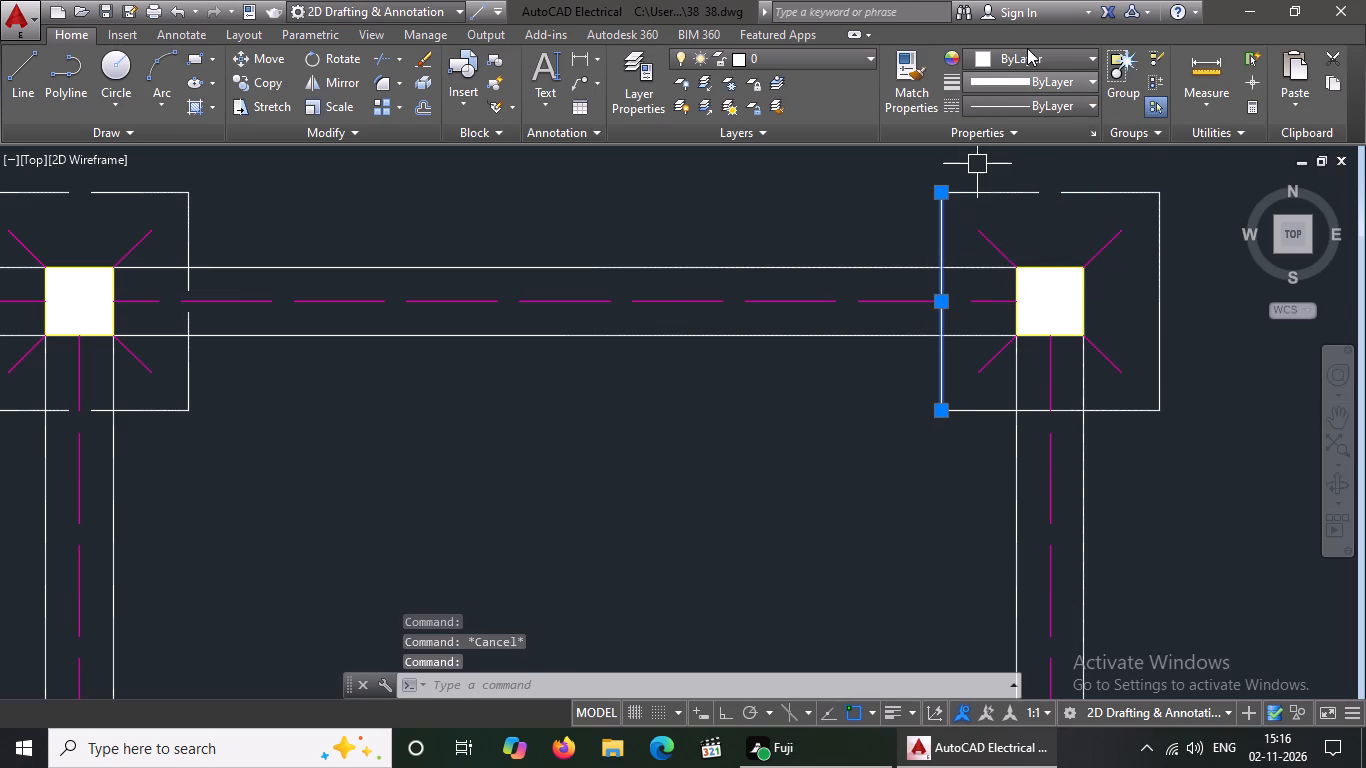
click(995, 105)
click(1031, 178)
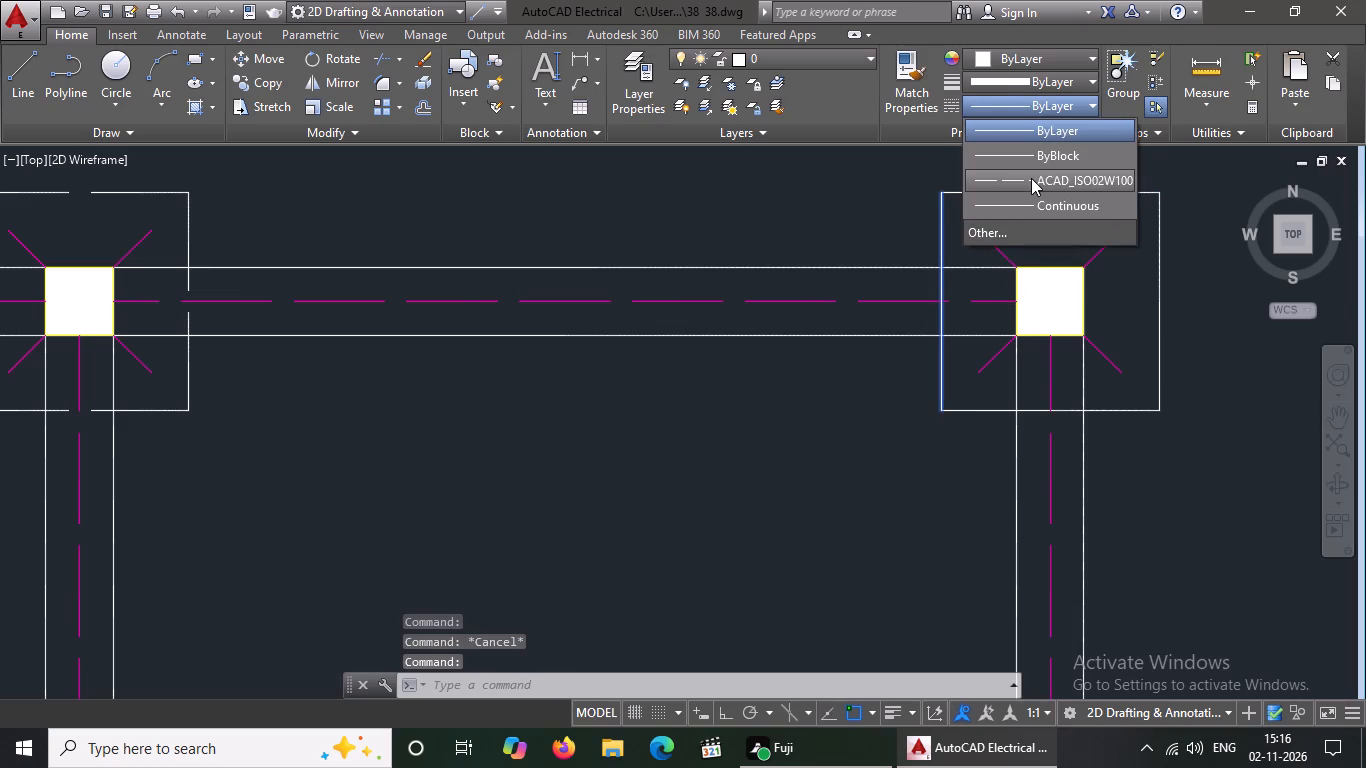
Set the east and south edges of the northeast corner footing's outline to linetype ACAD_ISO02W100.
key(Escape)
click(1163, 247)
click(1042, 103)
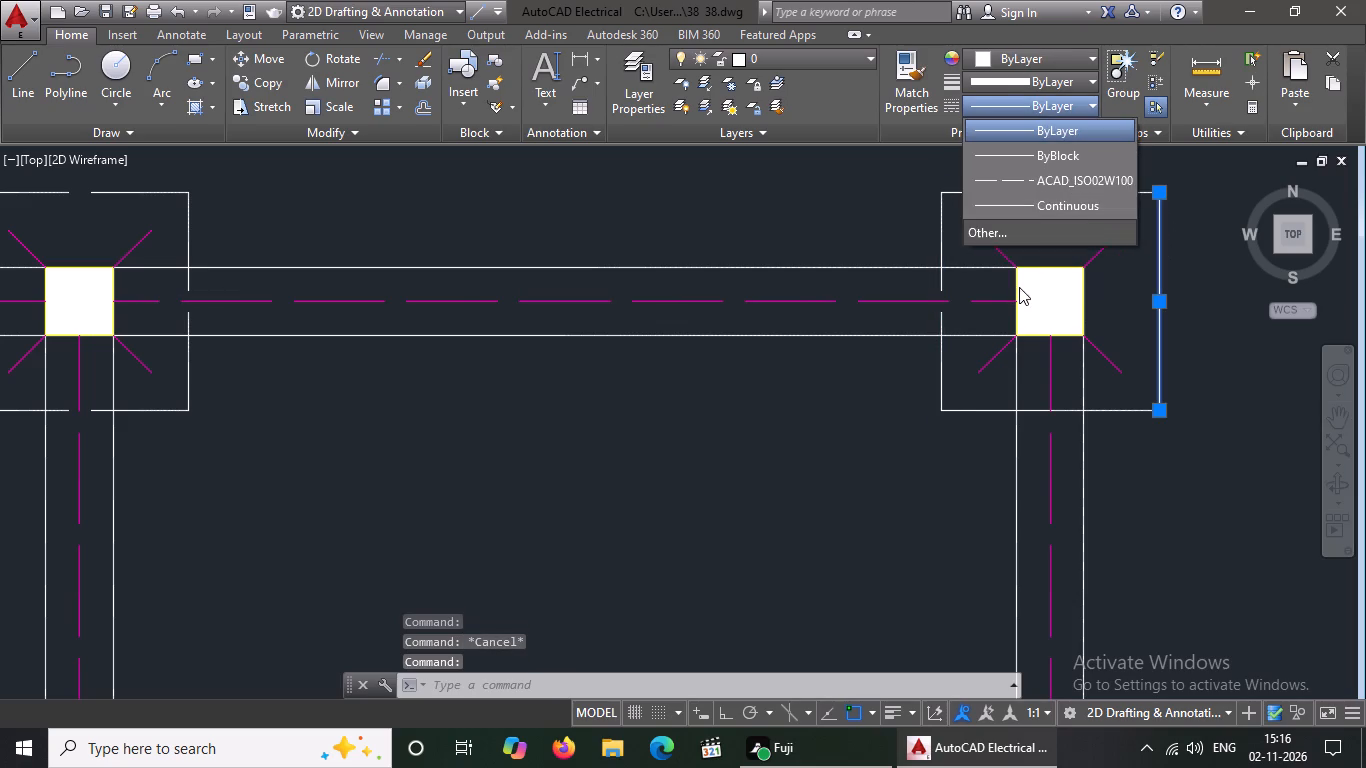
click(1025, 182)
key(Escape)
click(1113, 408)
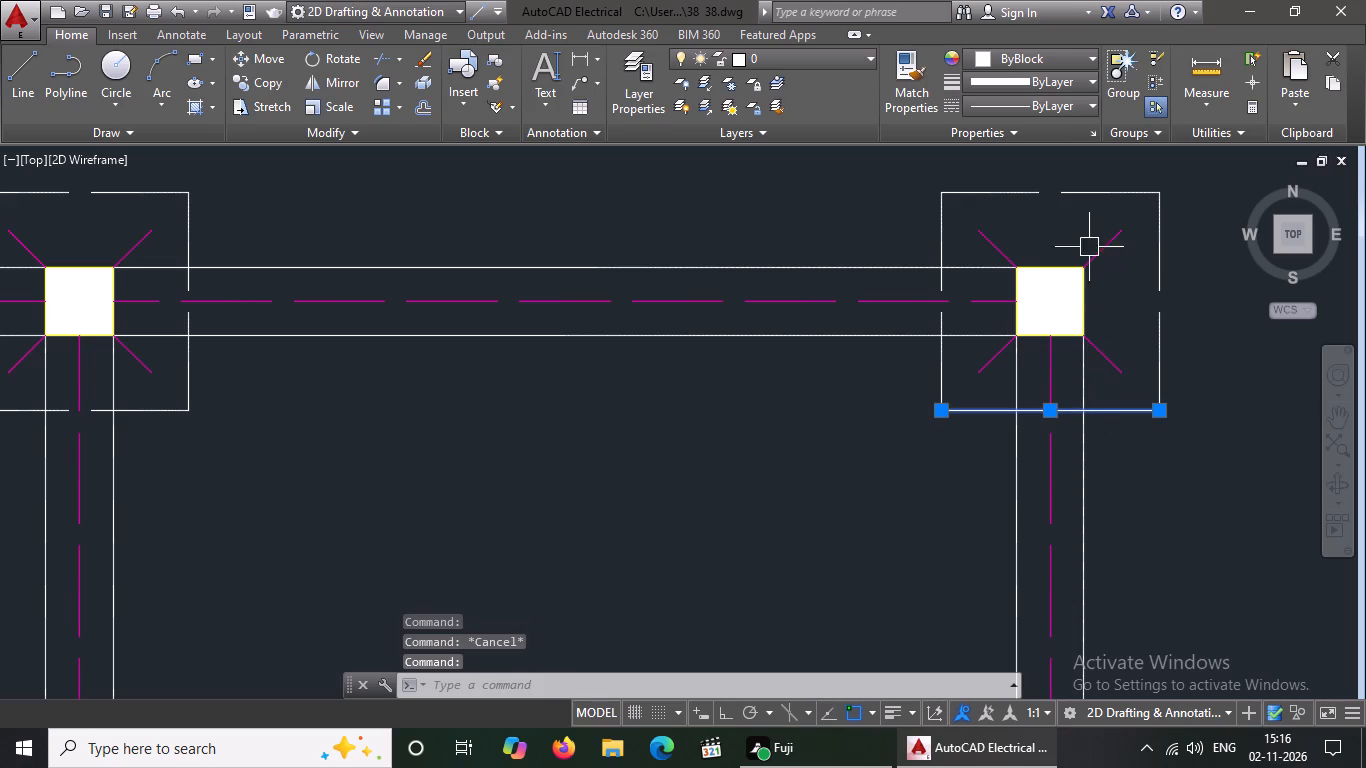
click(1038, 112)
click(1061, 178)
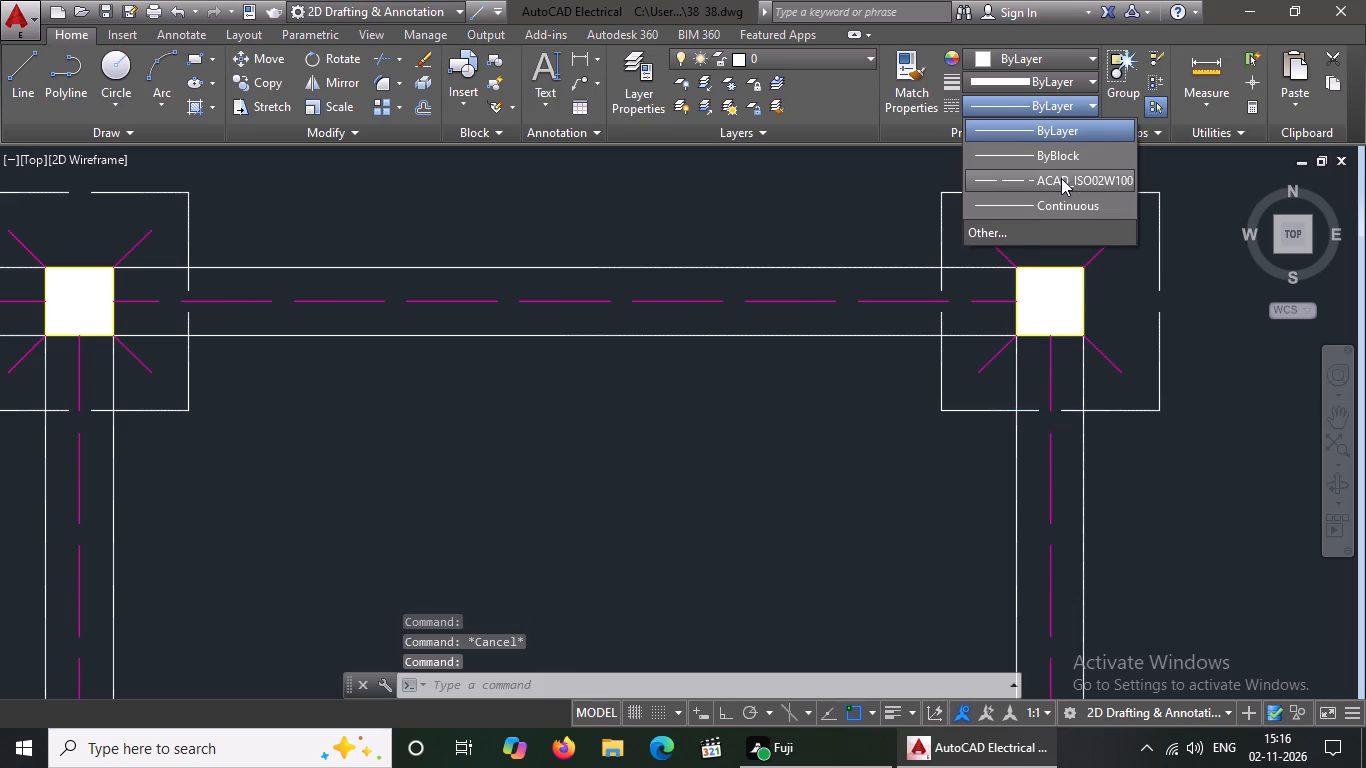
key(Escape)
scroll(969, 335, down, 1)
key(Escape)
Set the north and east edges of the westernmost footing in the second row from the north to linetype ACAD_ISO02W100.
scroll(946, 310, down, 3)
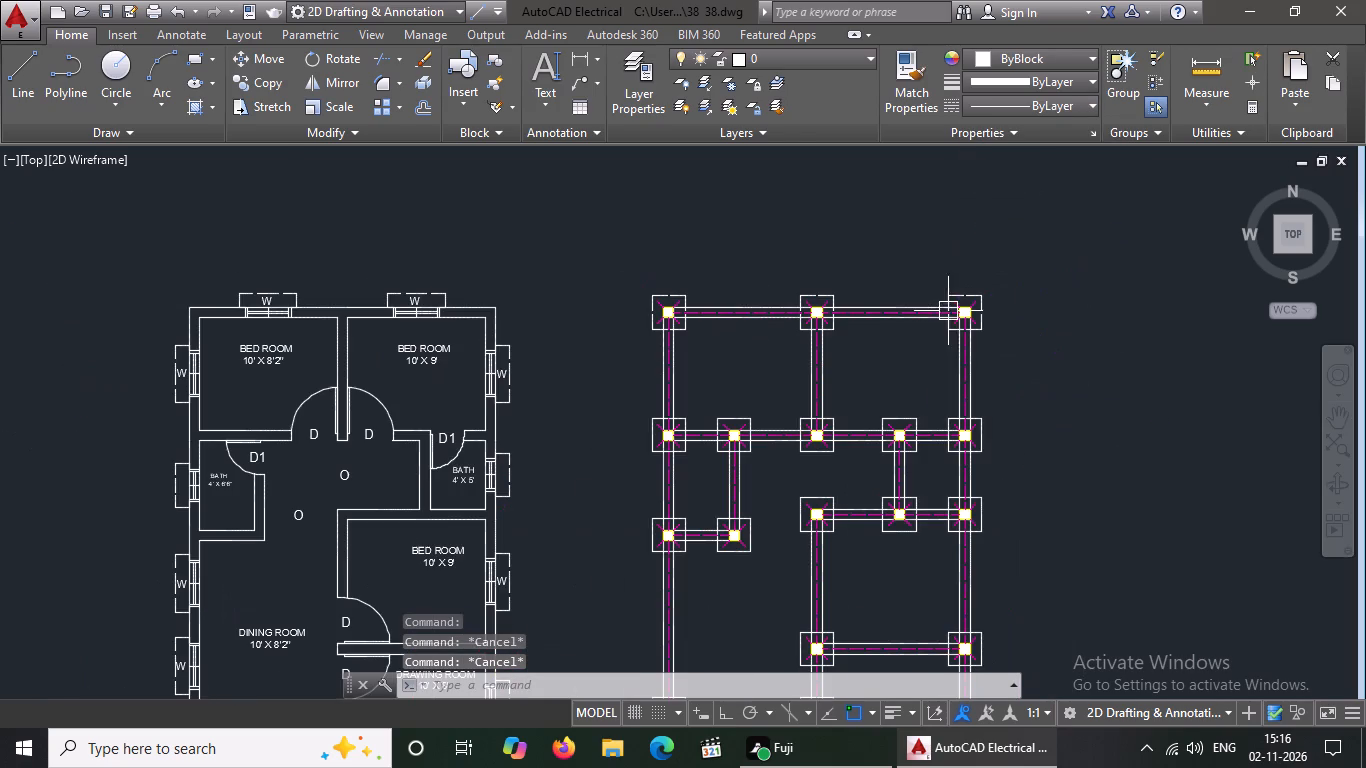
scroll(652, 443, up, 4)
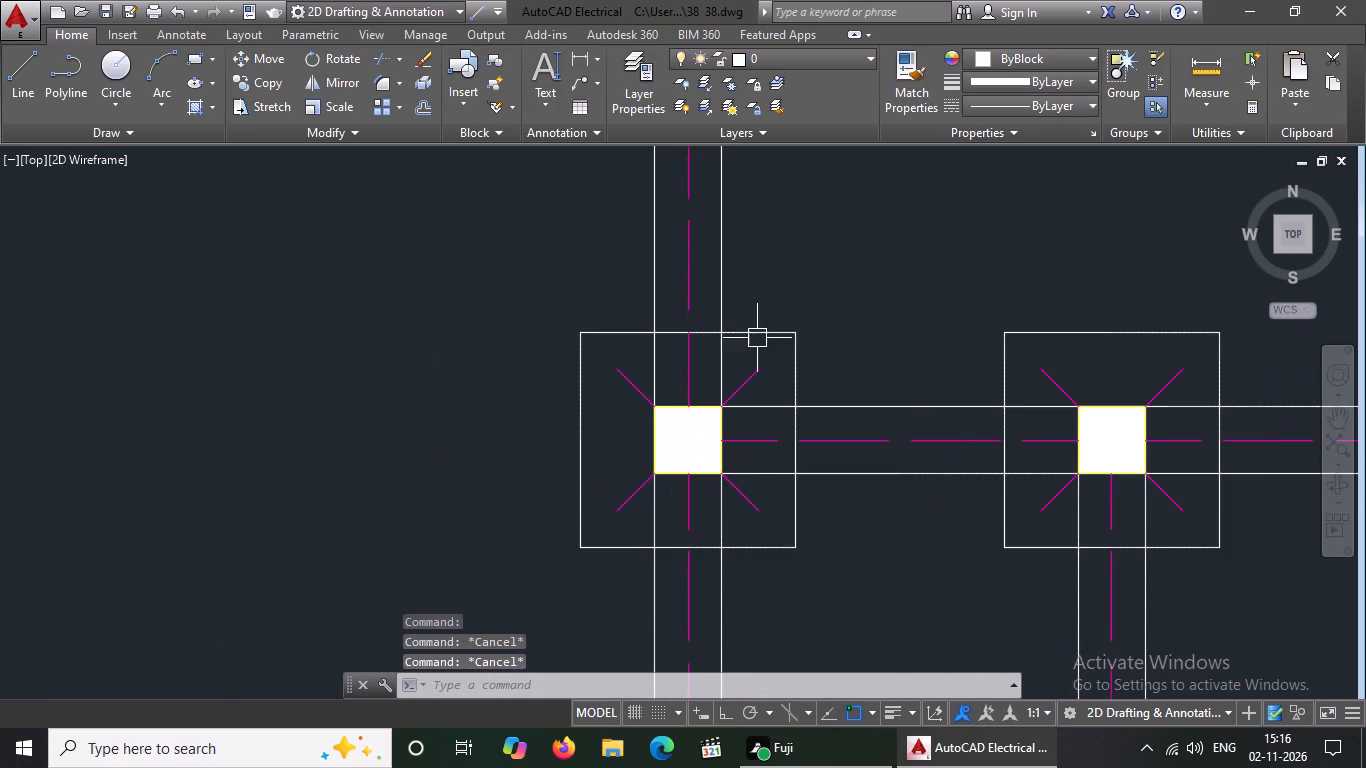
click(756, 339)
click(994, 104)
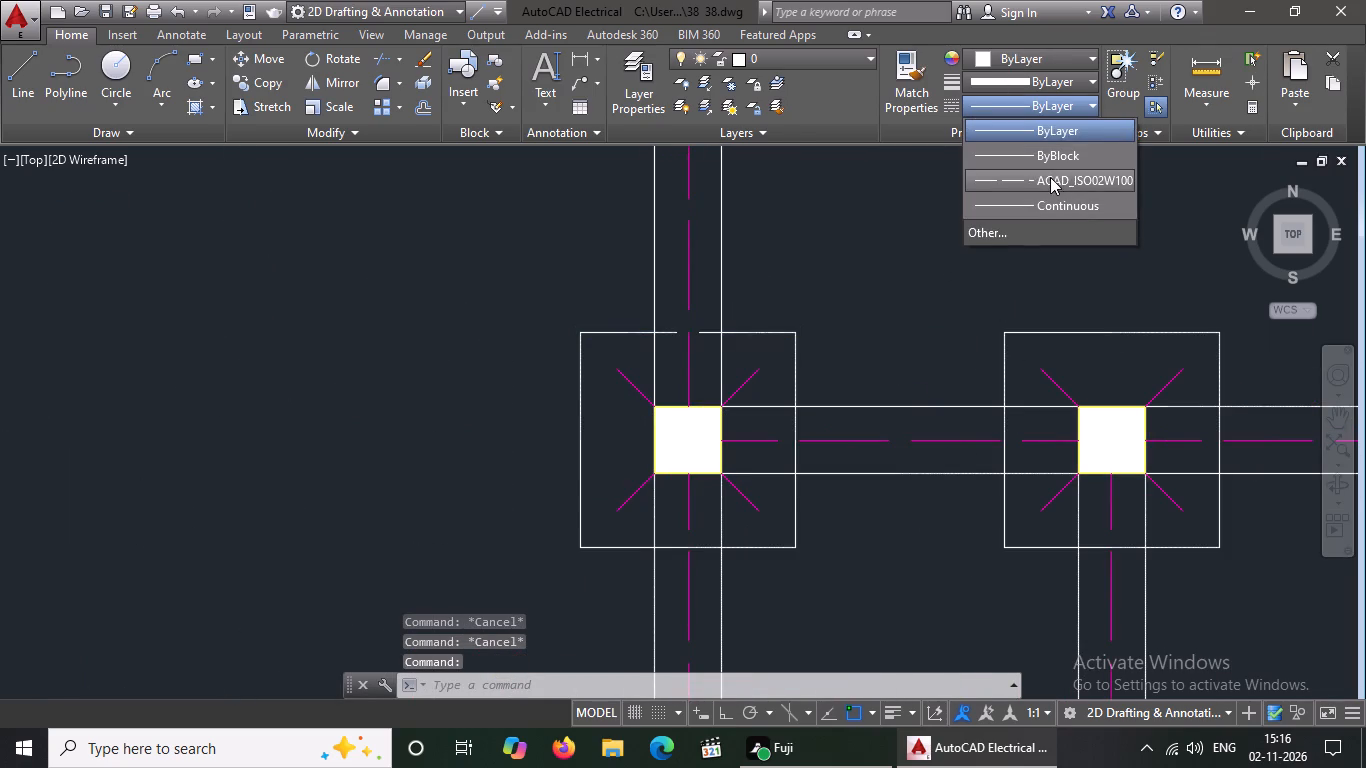
click(1050, 177)
key(Escape)
click(802, 394)
click(1039, 107)
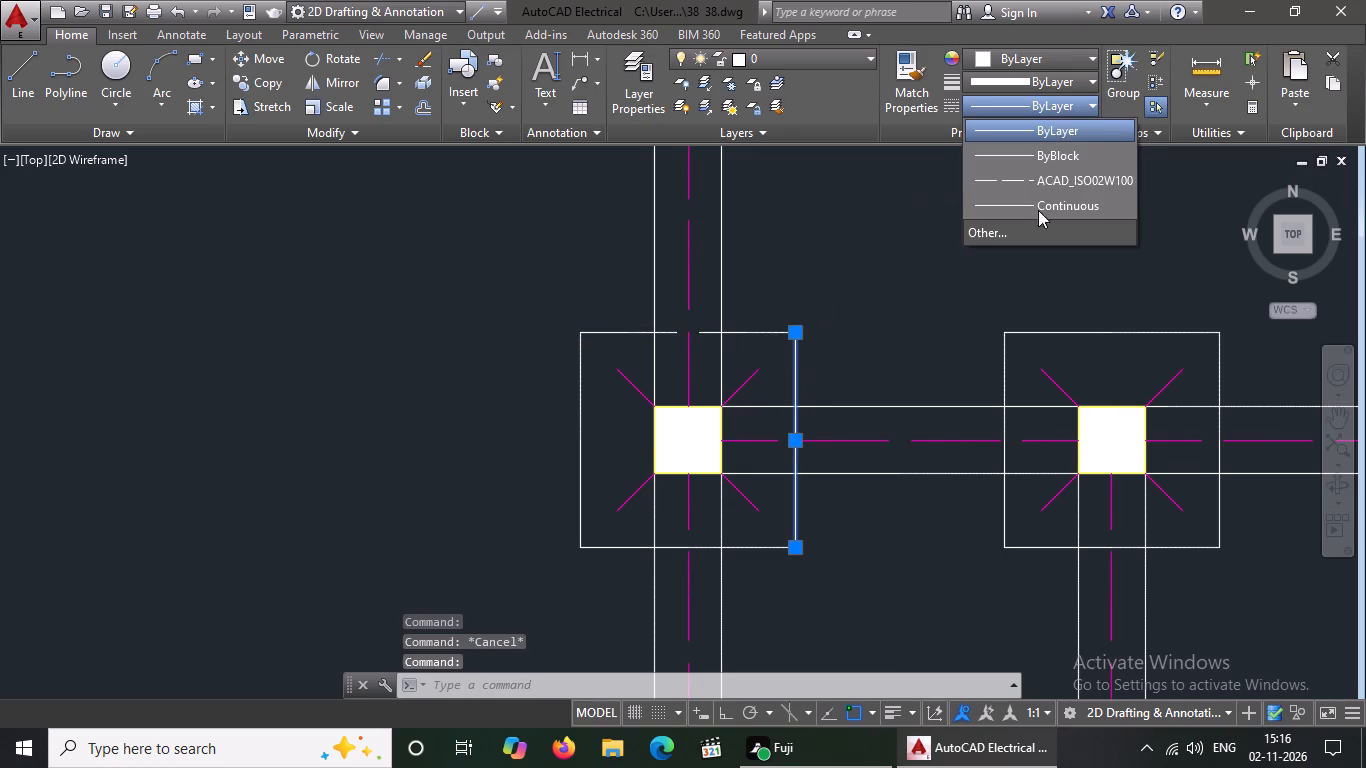
click(1045, 175)
key(Escape)
Set the west and south edges of the second row's westernmost footing outline to linetype ACAD_ISO02W100.
click(581, 423)
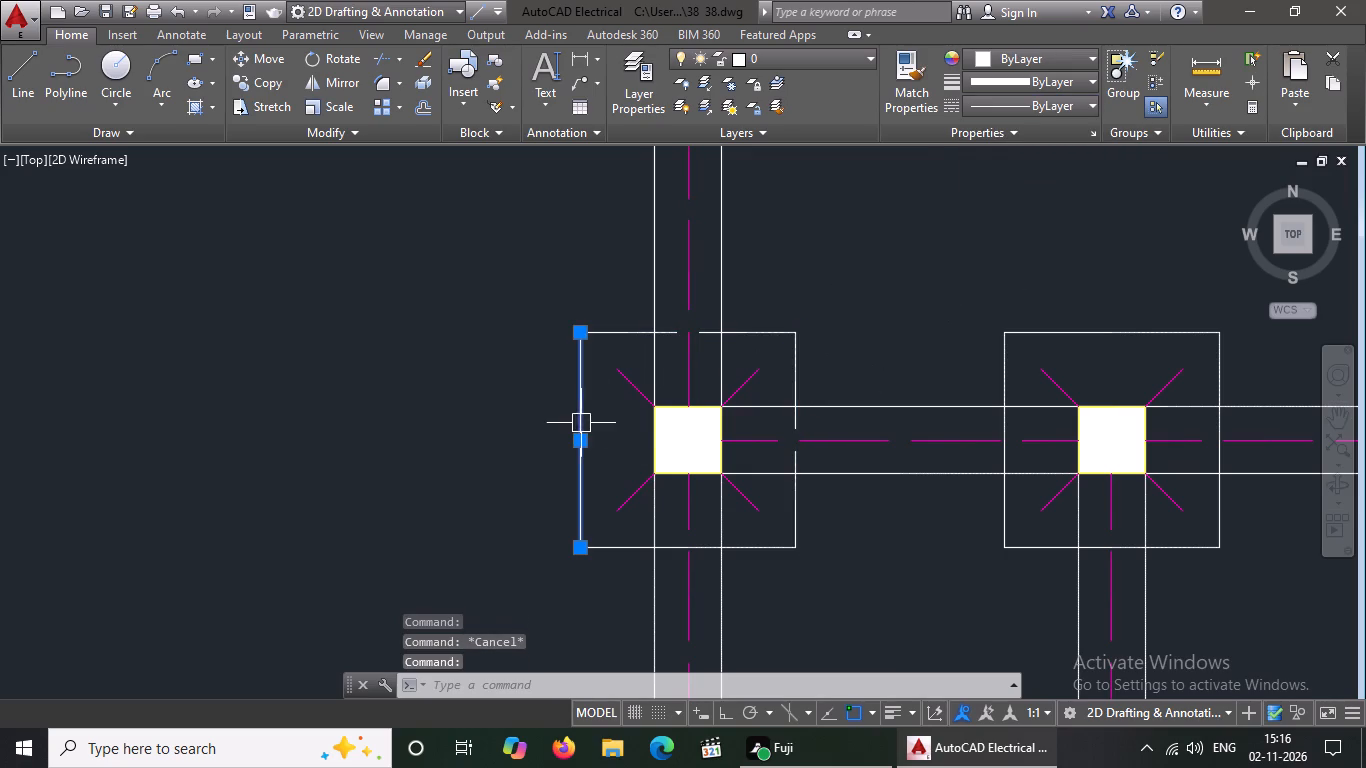
click(1005, 109)
click(1025, 170)
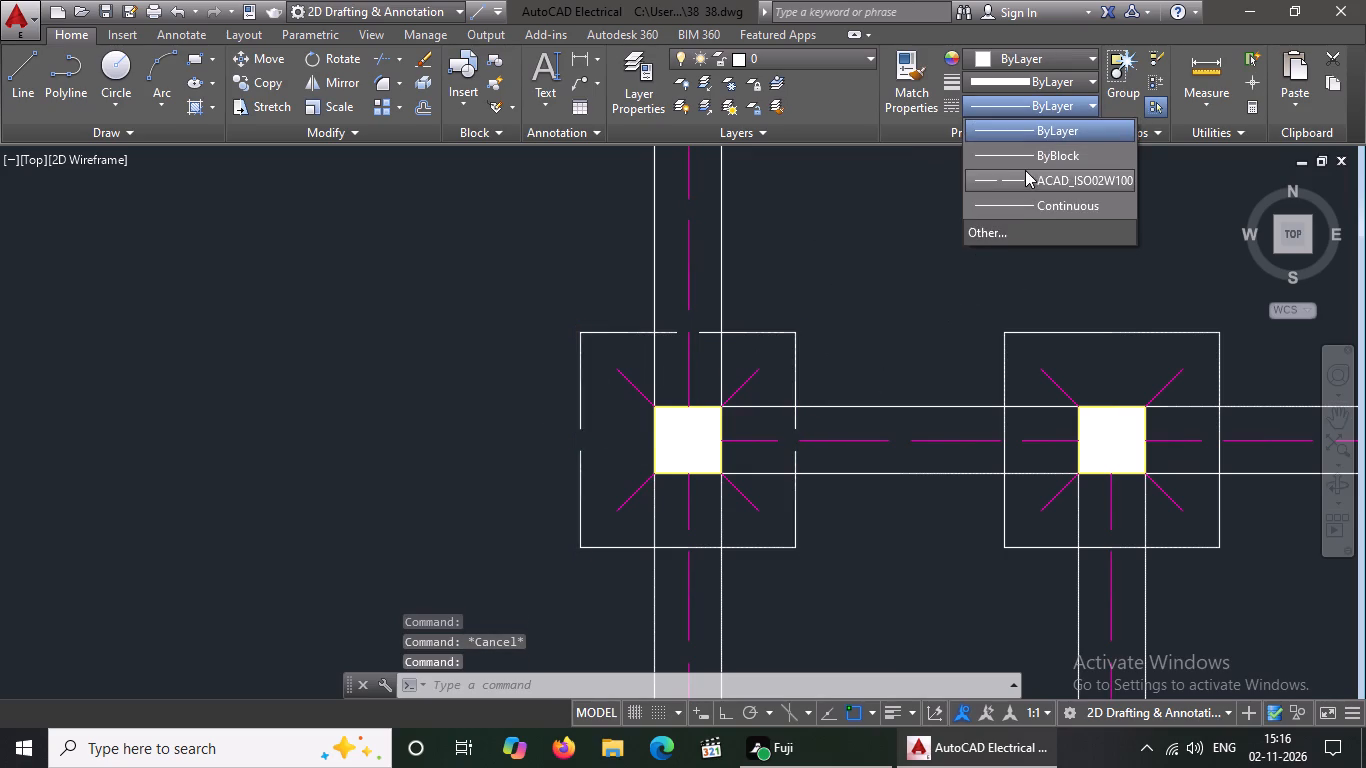
key(Escape)
click(727, 542)
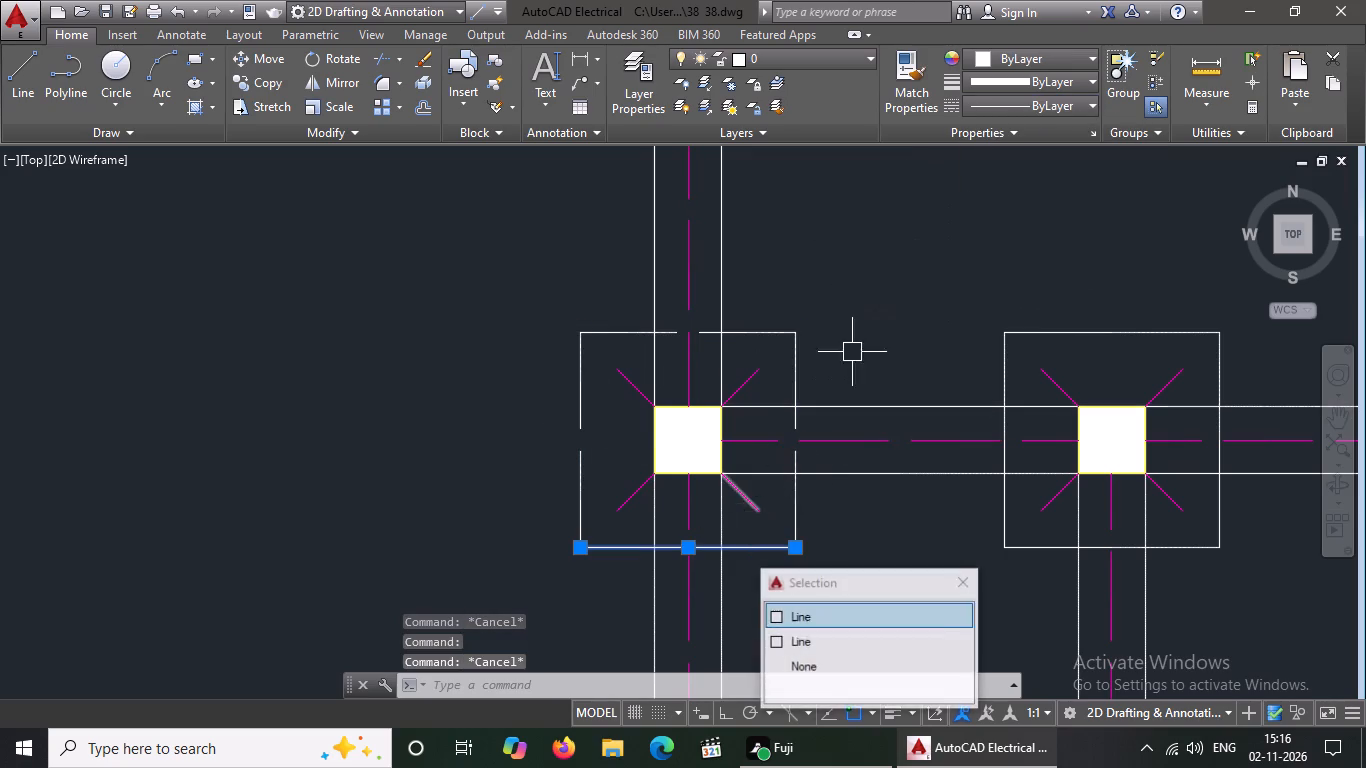
click(1025, 111)
click(1022, 181)
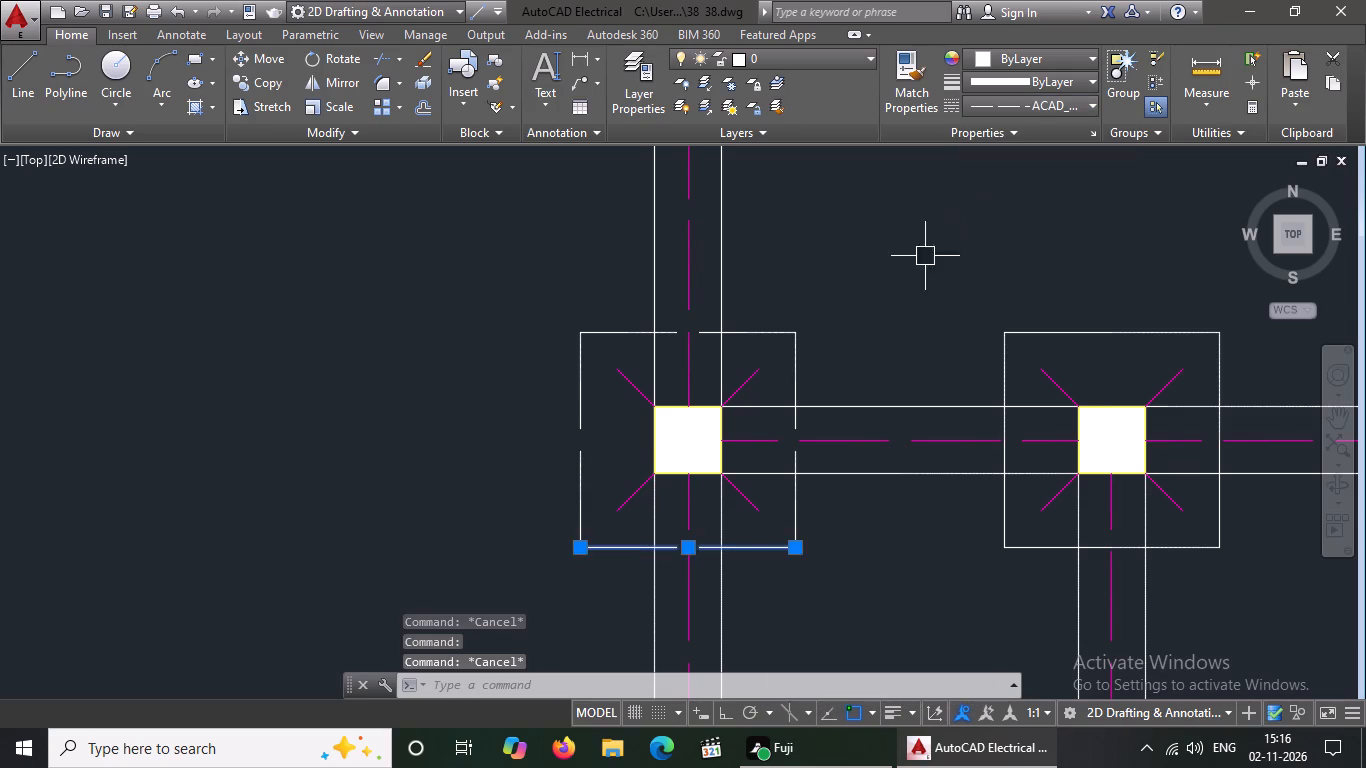
key(Escape)
Set the north and west edges of the second footing from the west in the second row to linetype ACAD_ISO02W100.
scroll(818, 316, down, 1)
click(977, 317)
click(970, 328)
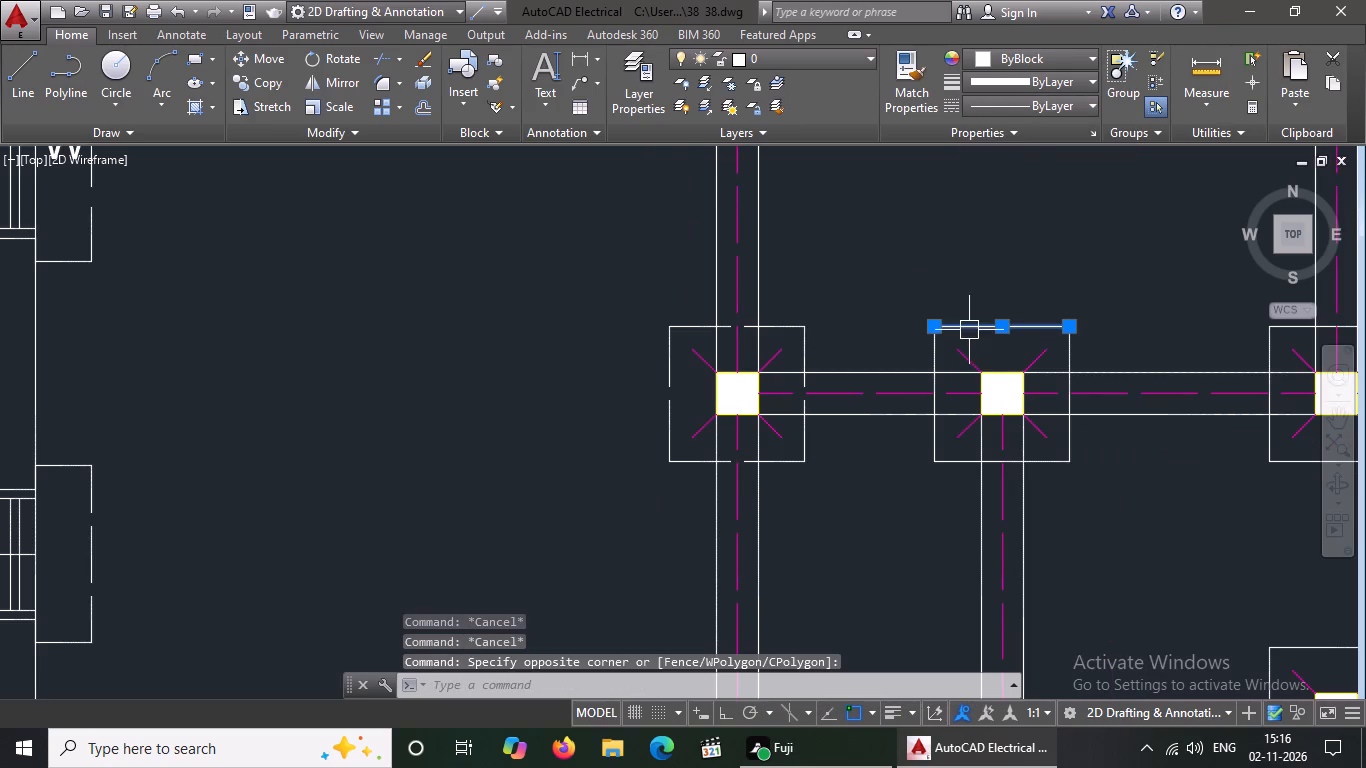
click(1017, 101)
click(1020, 177)
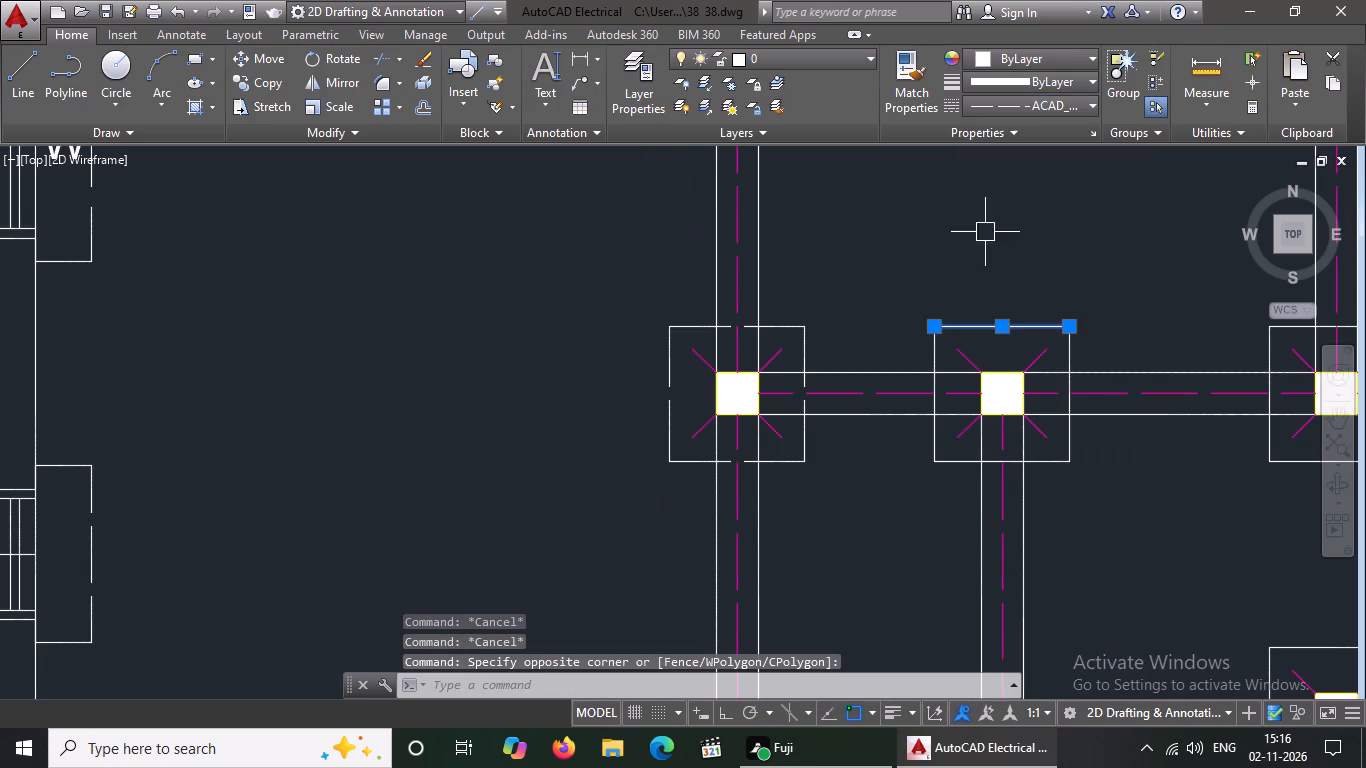
key(Escape)
click(935, 351)
click(986, 110)
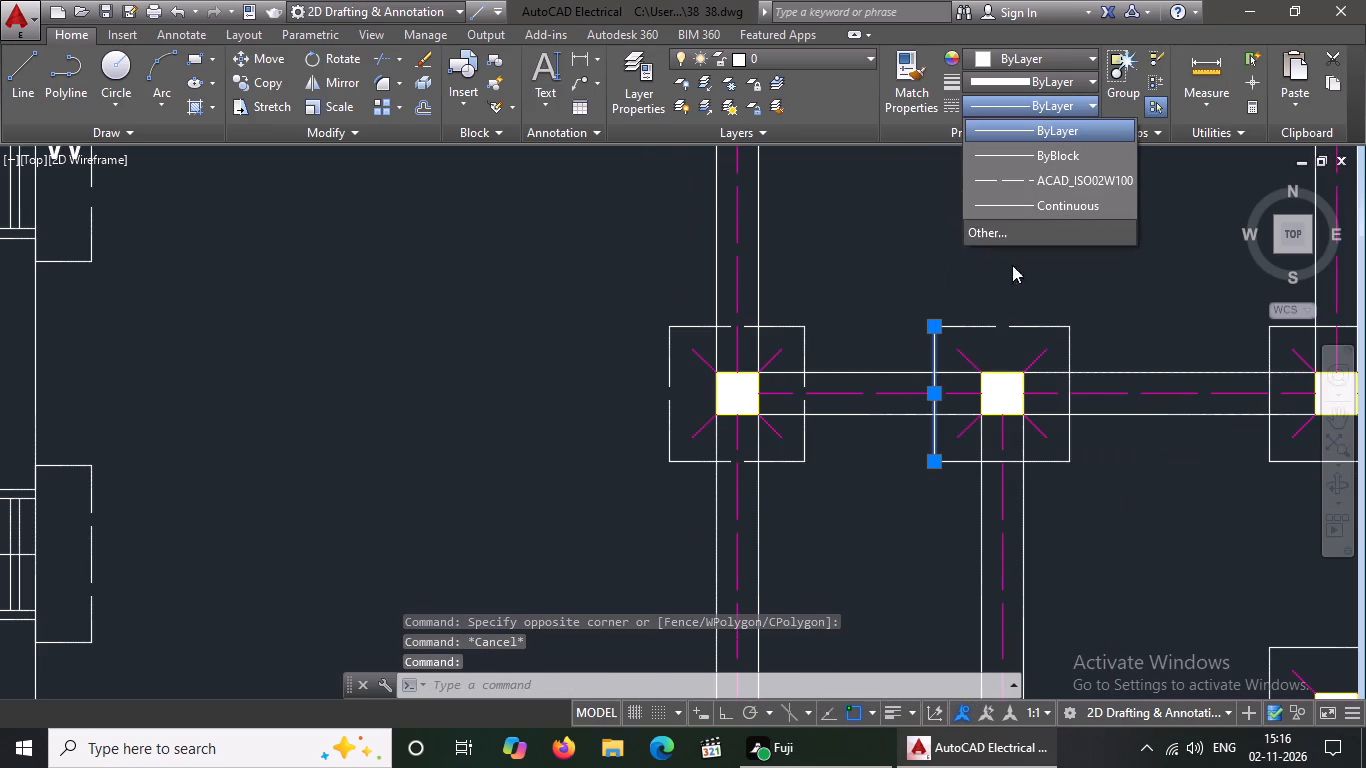
click(1036, 180)
key(Escape)
Set the south and east edges of the second footing from the west in the second row to linetype ACAD_ISO02W100.
click(1046, 462)
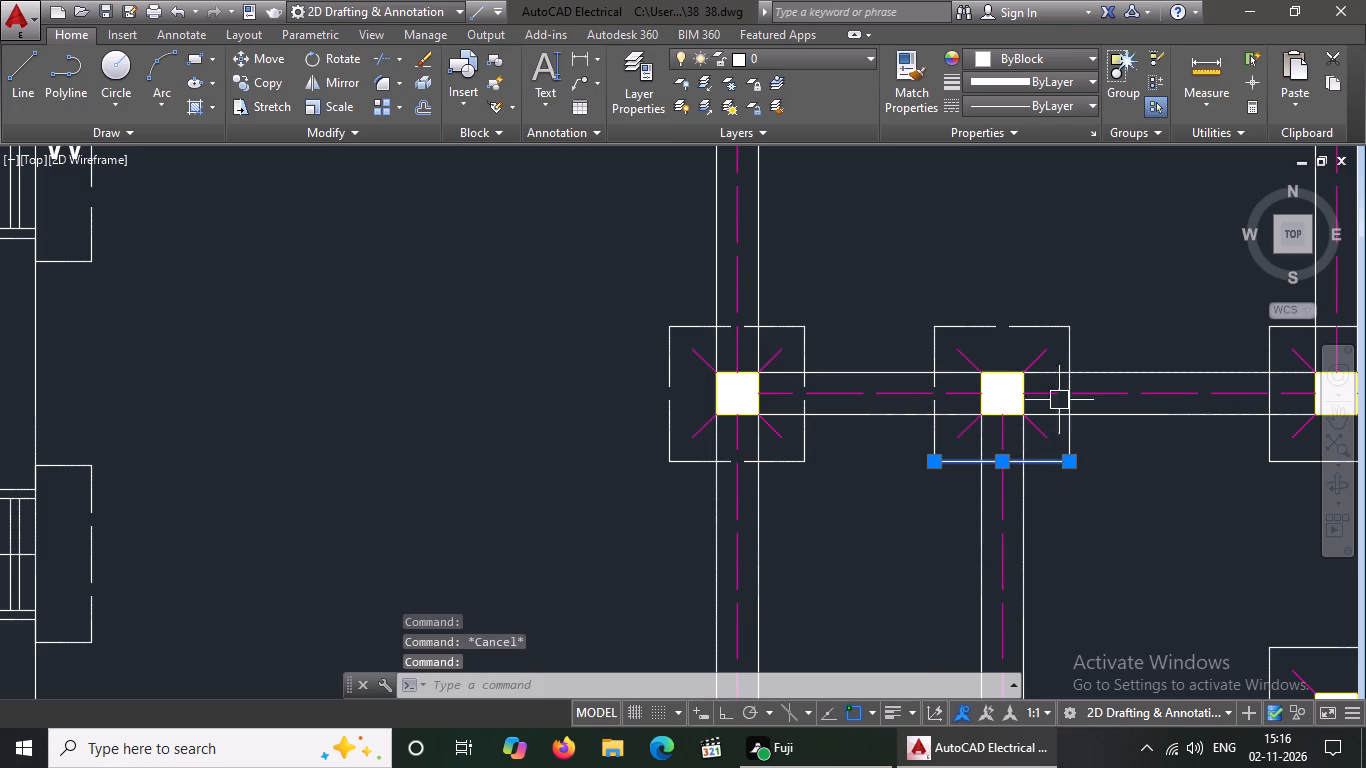
click(1041, 108)
click(1052, 180)
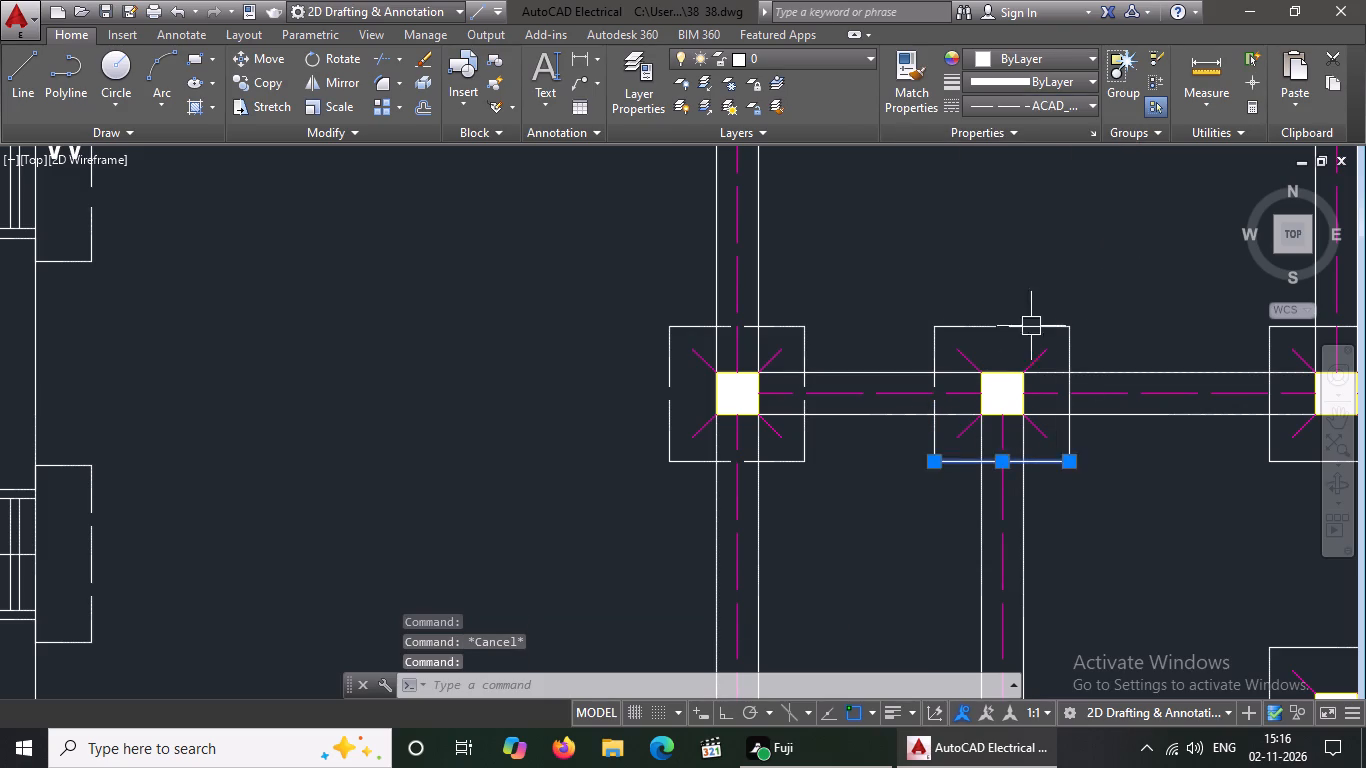
key(Escape)
click(1065, 335)
drag(1027, 100, 1040, 109)
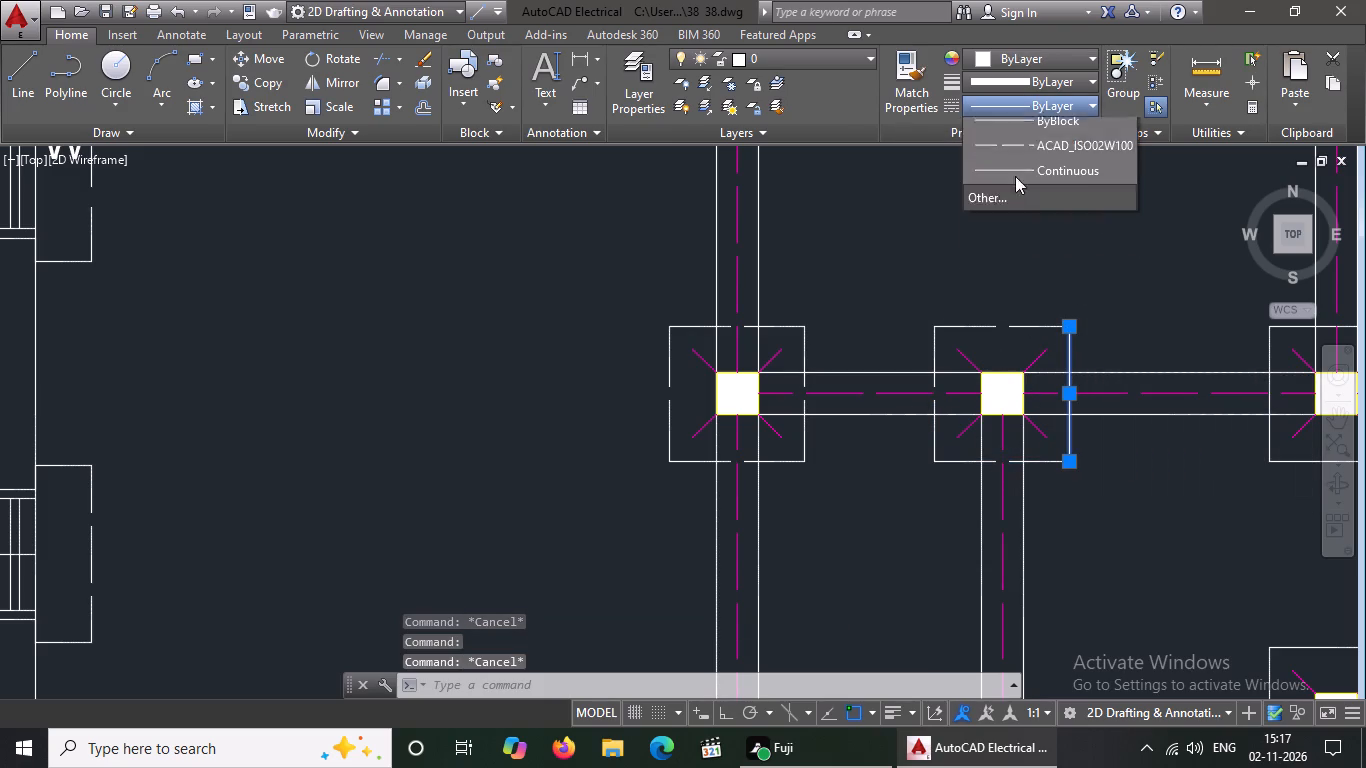
click(1016, 179)
key(Escape)
Set the north and east edges of the middle footing in the second row to linetype ACAD_ISO02W100.
scroll(838, 277, down, 4)
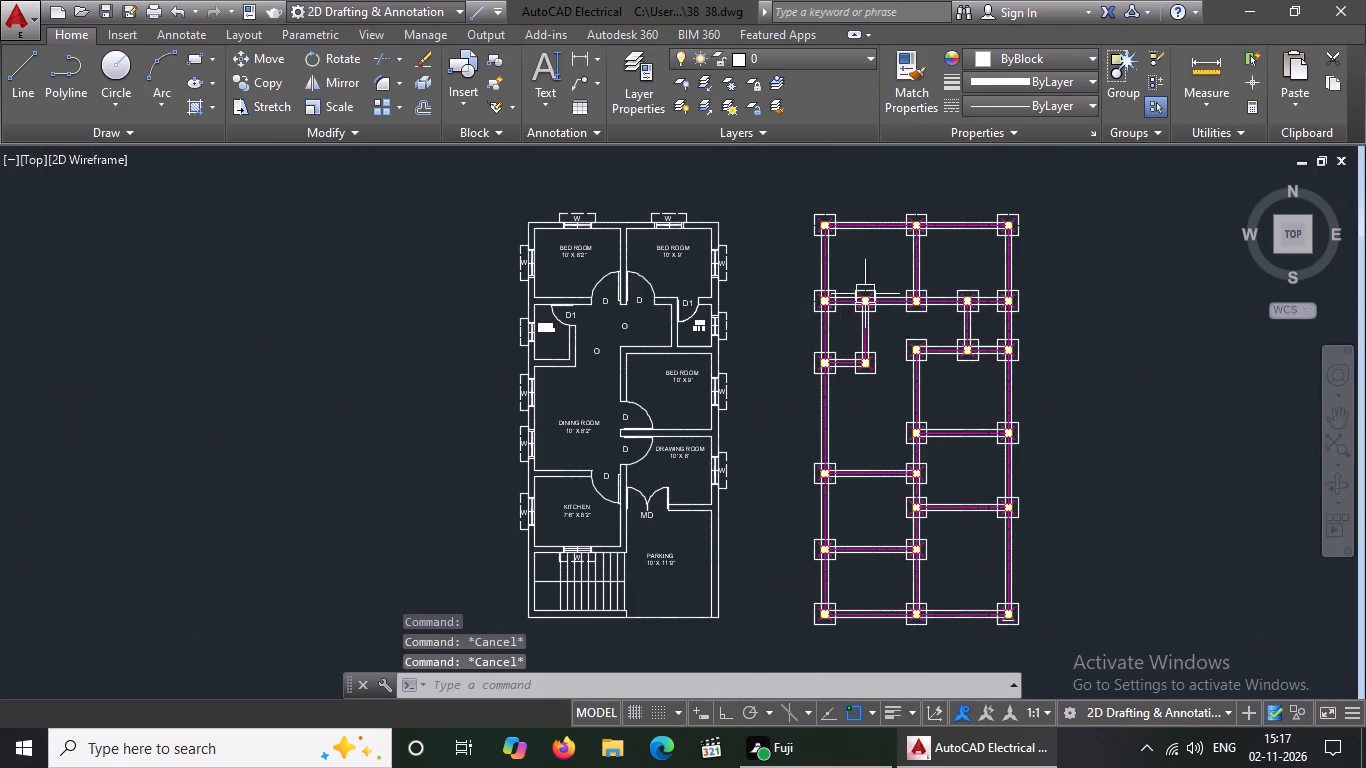
scroll(923, 299, up, 5)
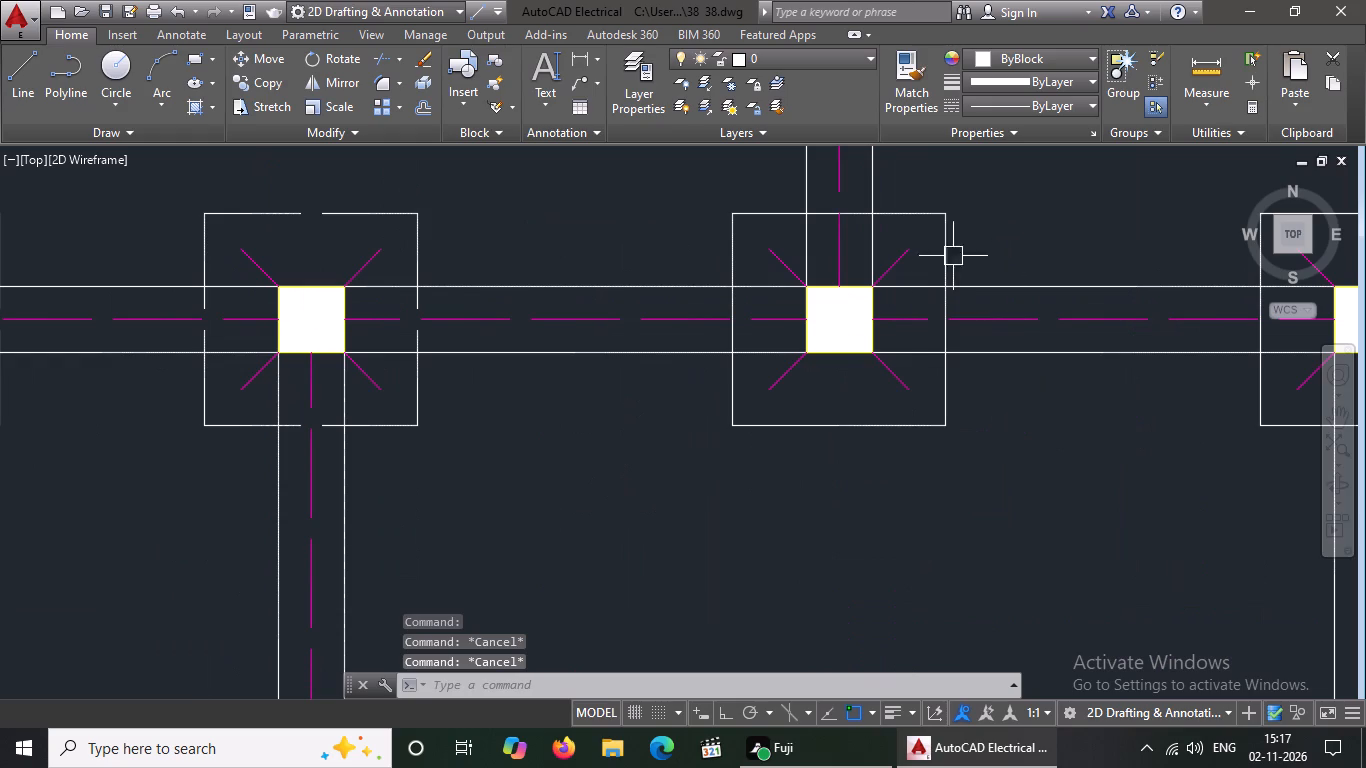
click(919, 218)
click(1055, 107)
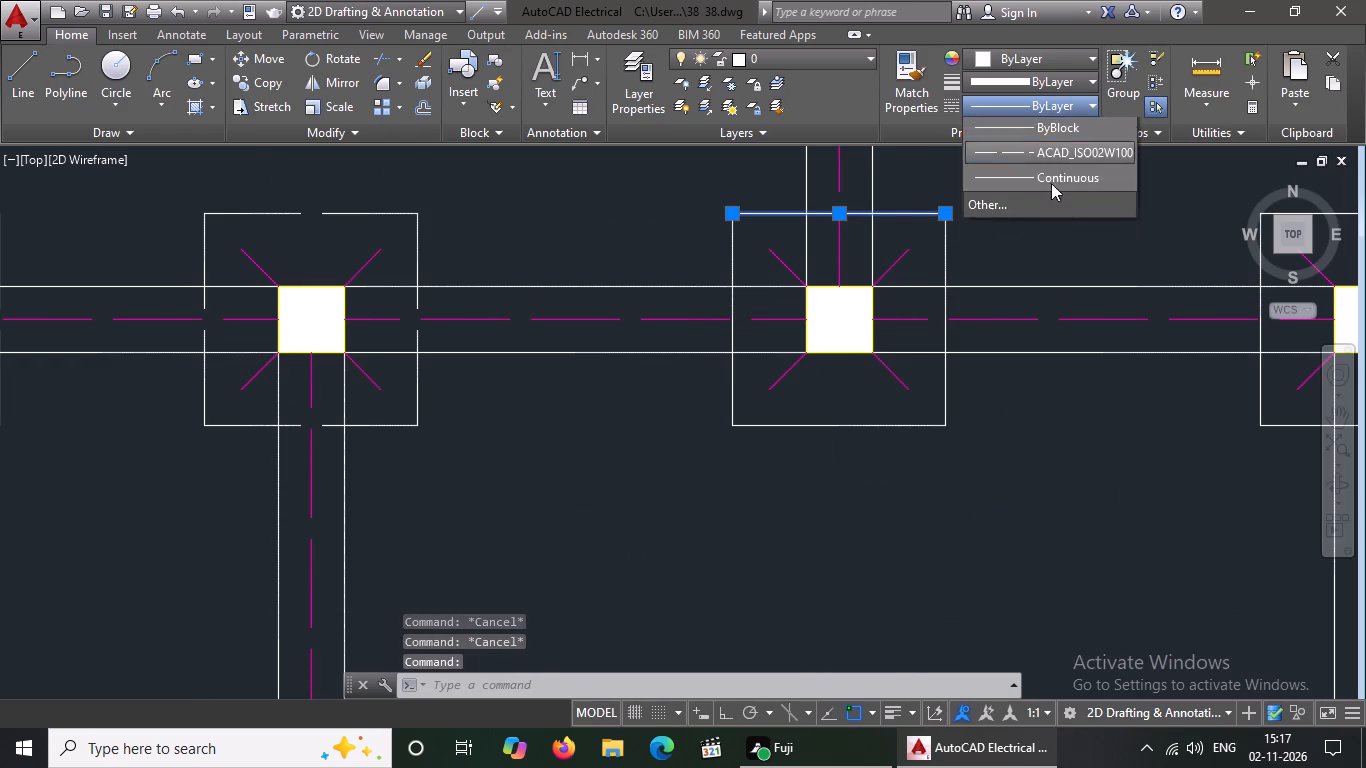
click(1076, 178)
key(Escape)
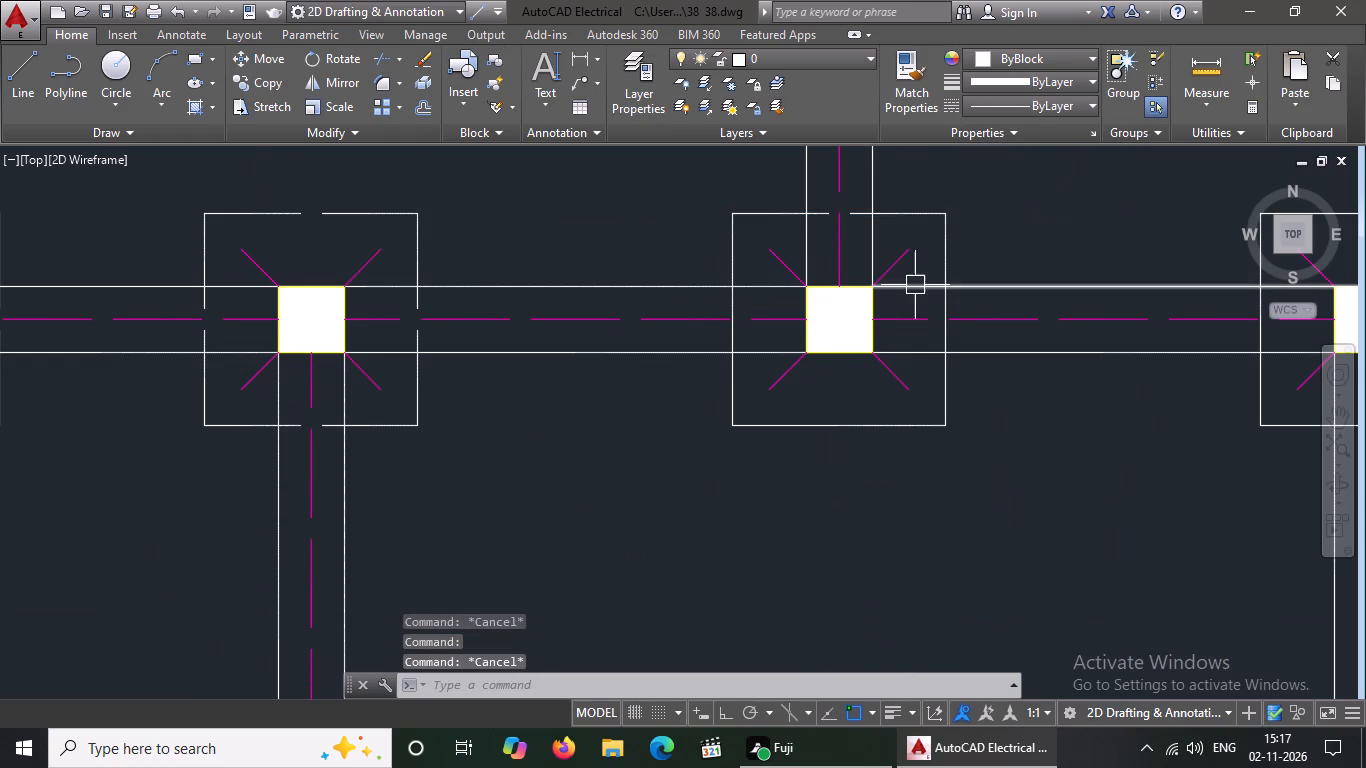
click(944, 260)
click(1037, 103)
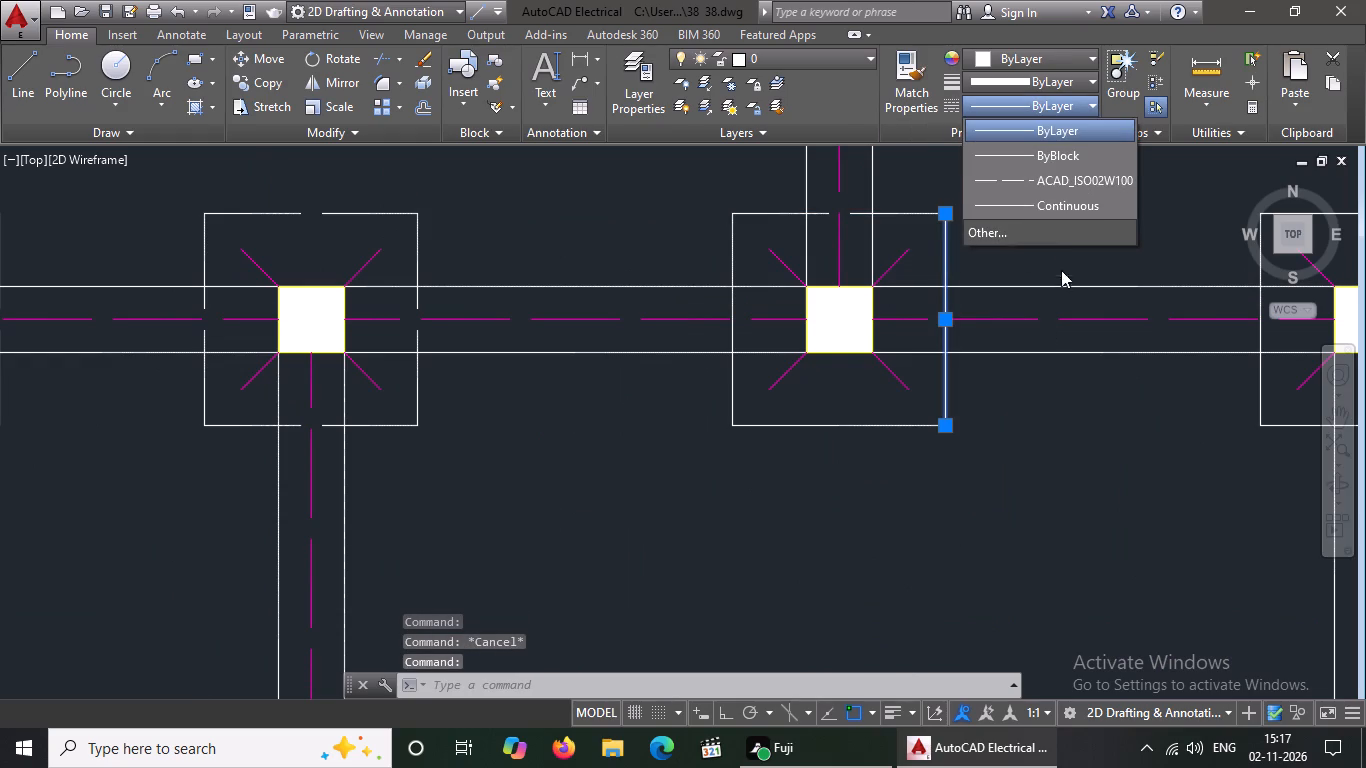
click(1085, 183)
key(Escape)
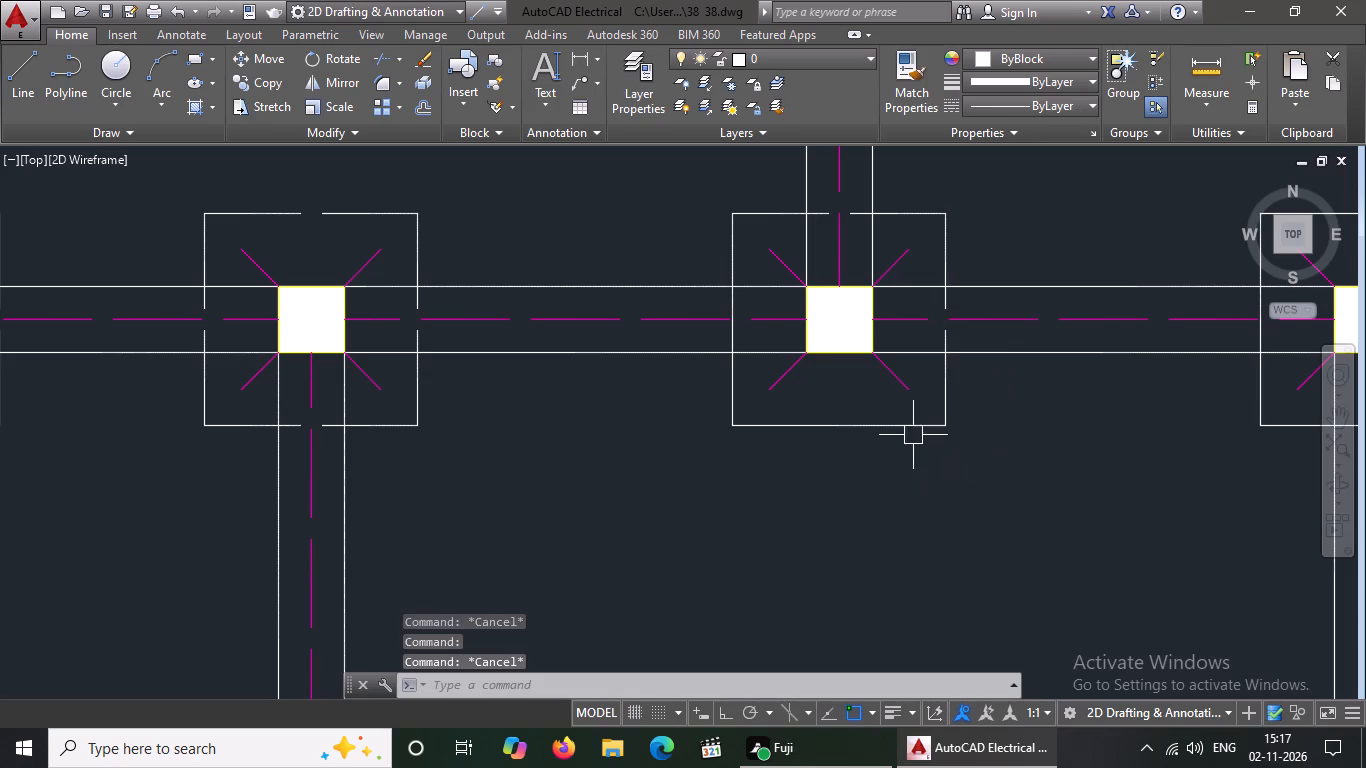
Set the south and west edges of the middle footing in the second row to linetype ACAD_ISO02W100.
click(914, 431)
click(1032, 108)
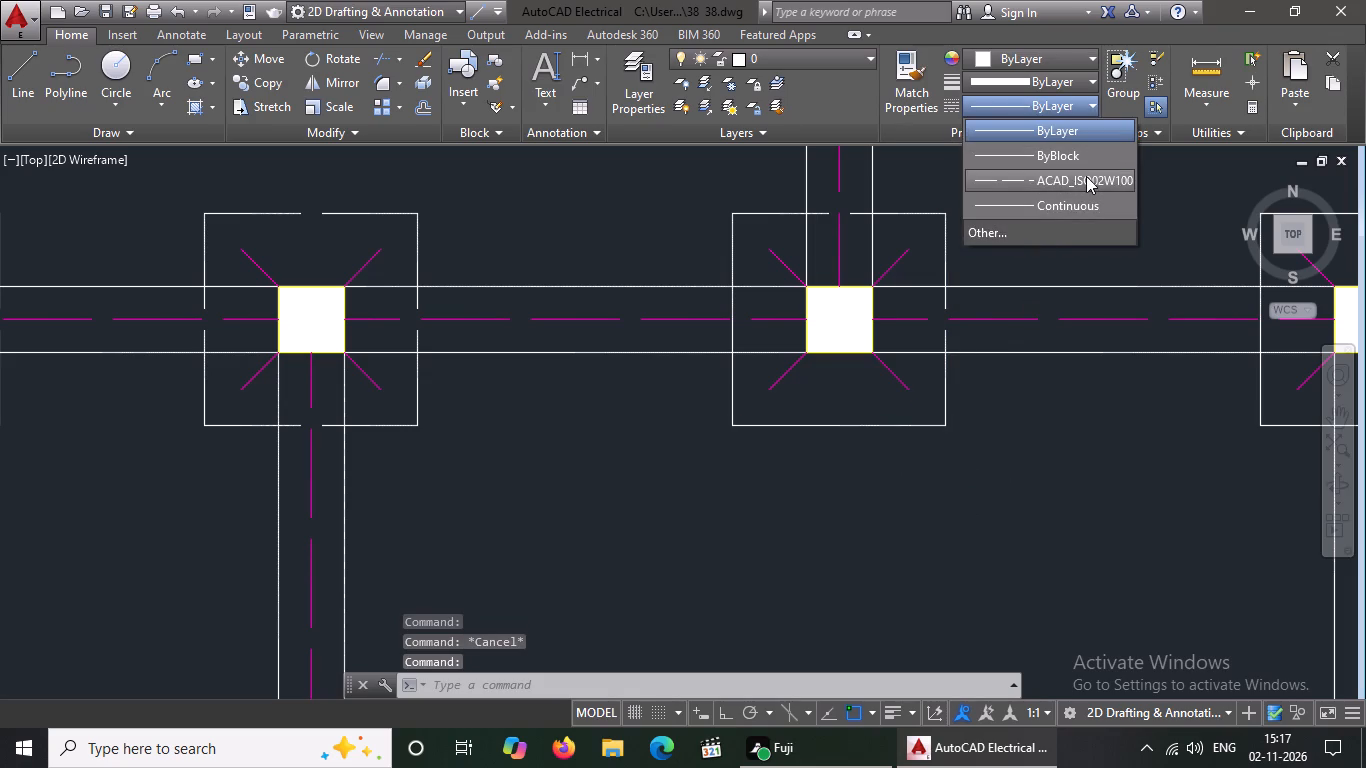
click(1086, 177)
key(Escape)
click(744, 386)
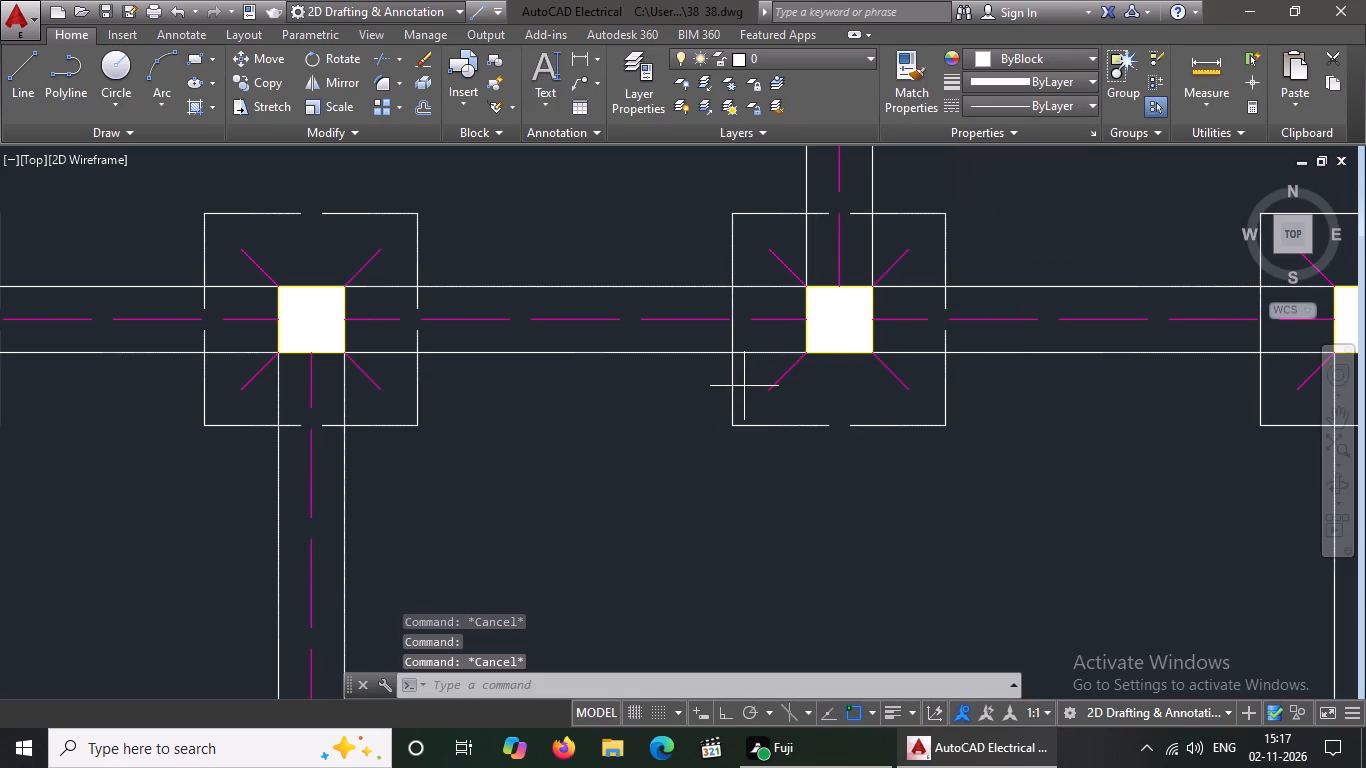
click(752, 367)
click(719, 390)
click(789, 351)
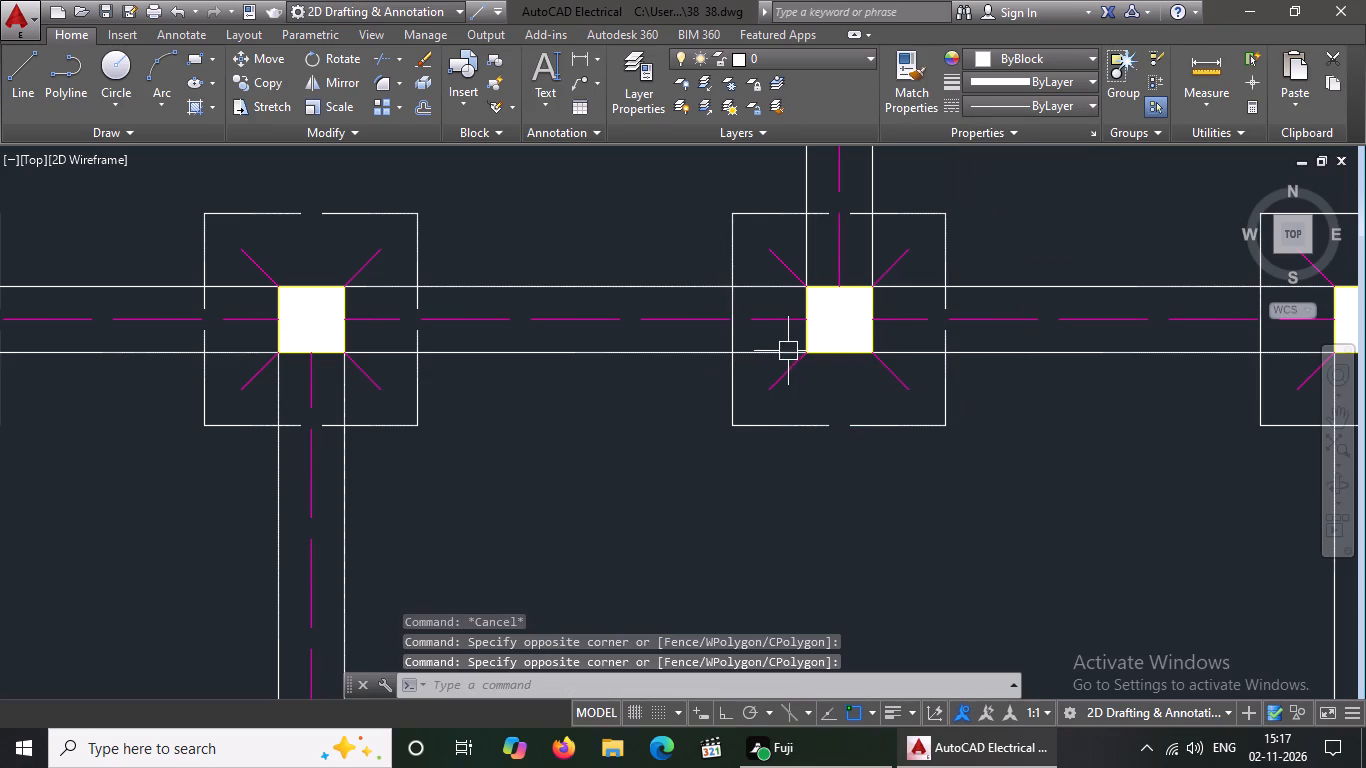
click(733, 372)
click(1010, 104)
click(1020, 185)
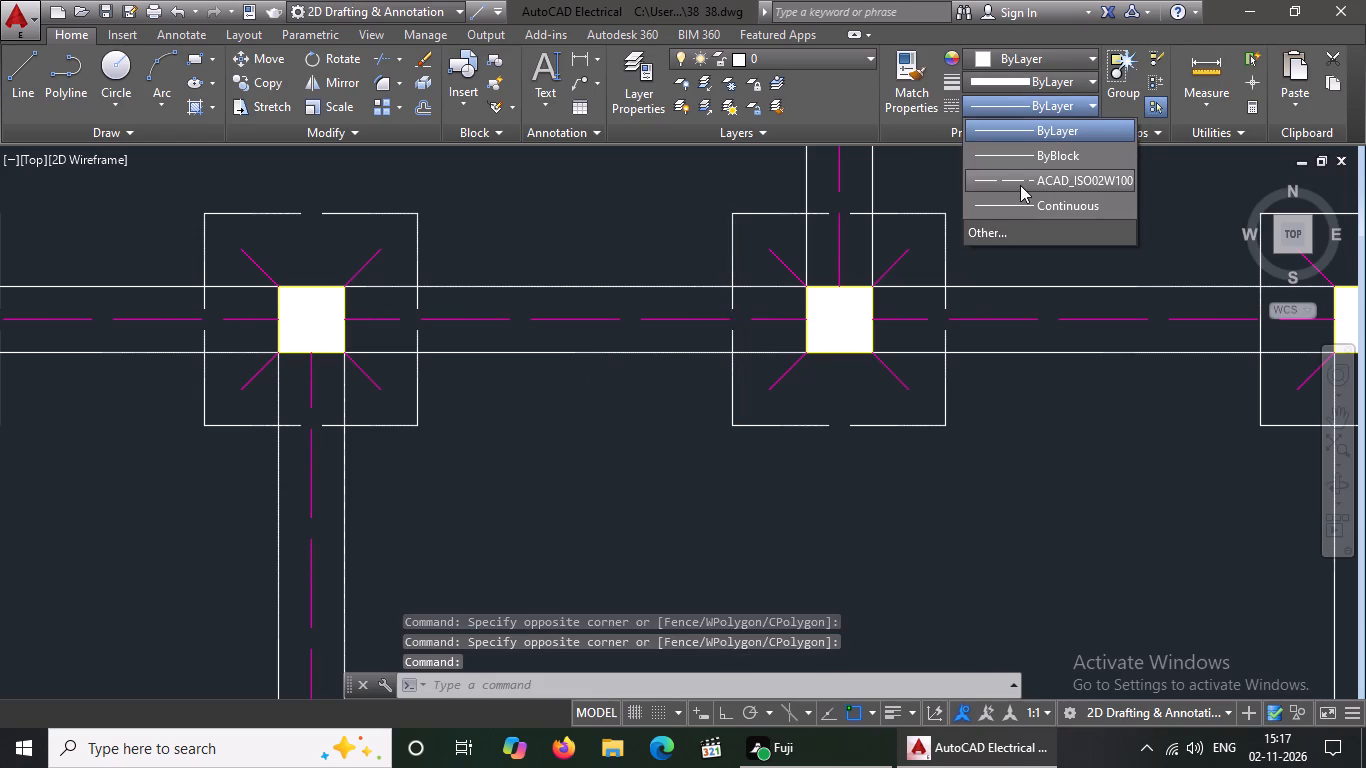
key(Escape)
Set the north and west edges of the fourth footing from the west in the second row to linetype ACAD_ISO02W100.
scroll(890, 495, down, 2)
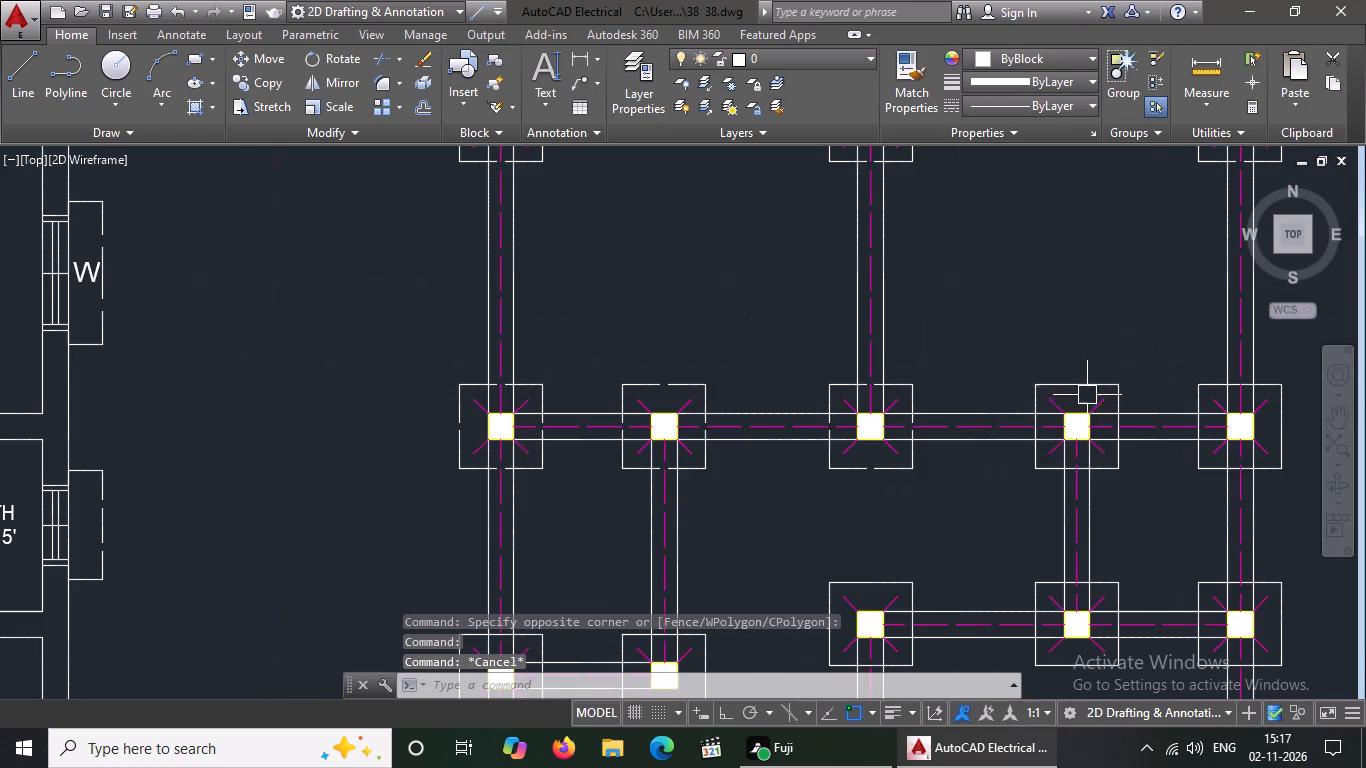
scroll(1077, 393, down, 3)
scroll(1078, 394, up, 5)
scroll(1112, 365, down, 2)
click(1023, 432)
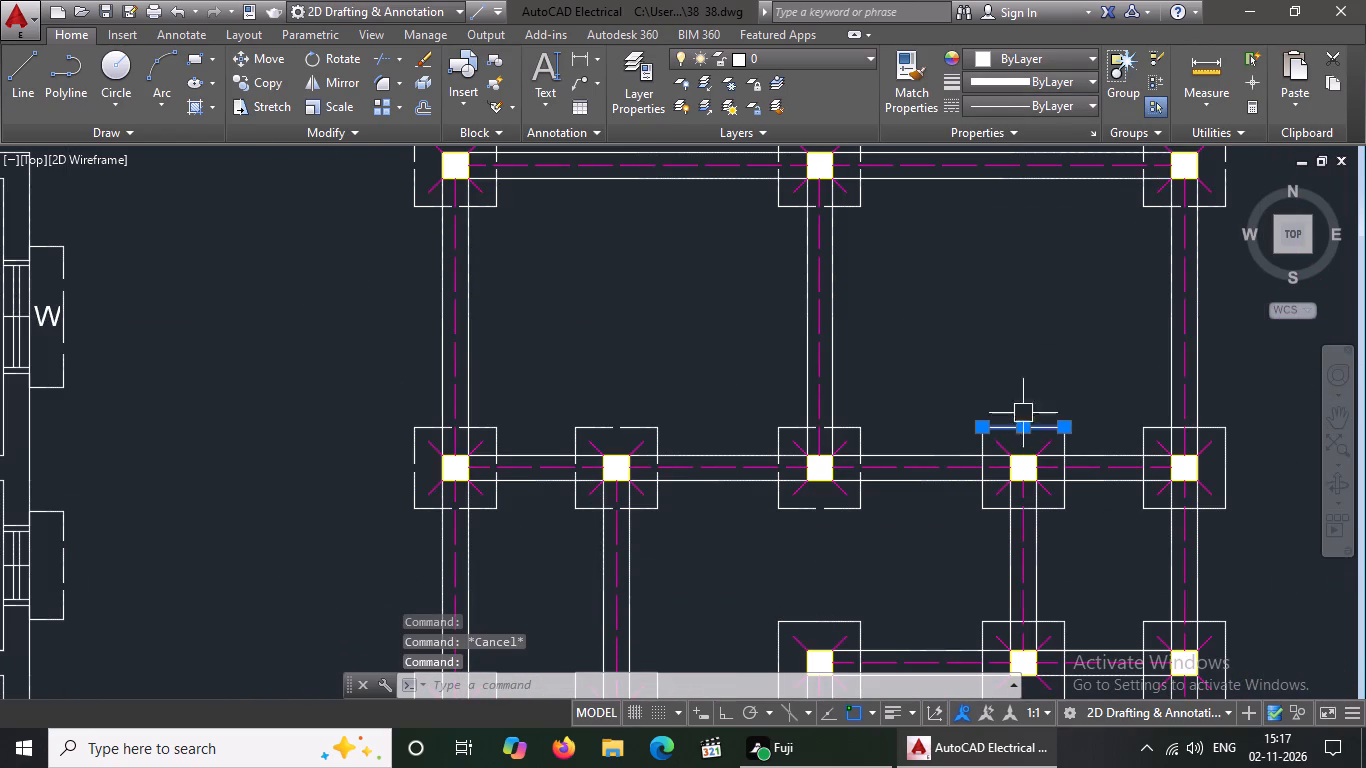
click(1010, 111)
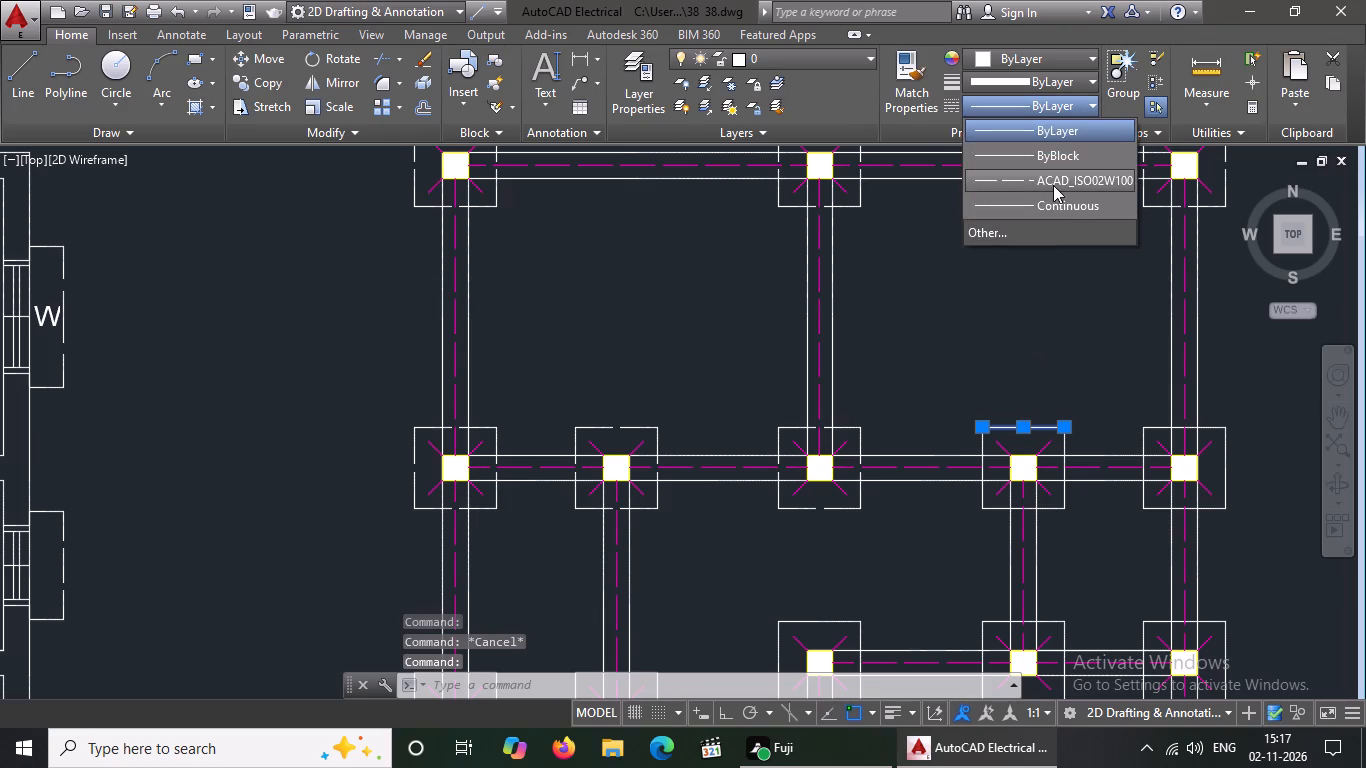
click(1054, 185)
key(Escape)
scroll(1069, 542, up, 2)
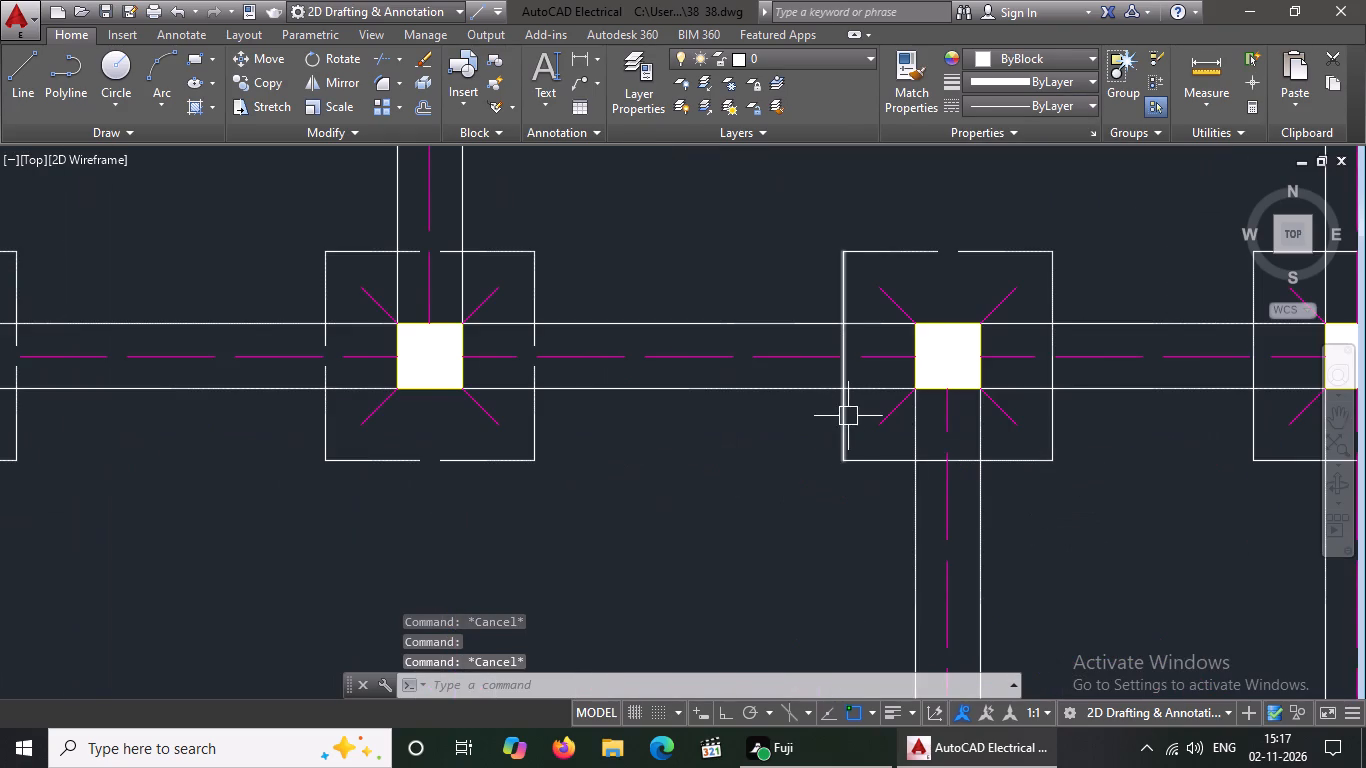
click(849, 415)
click(1075, 111)
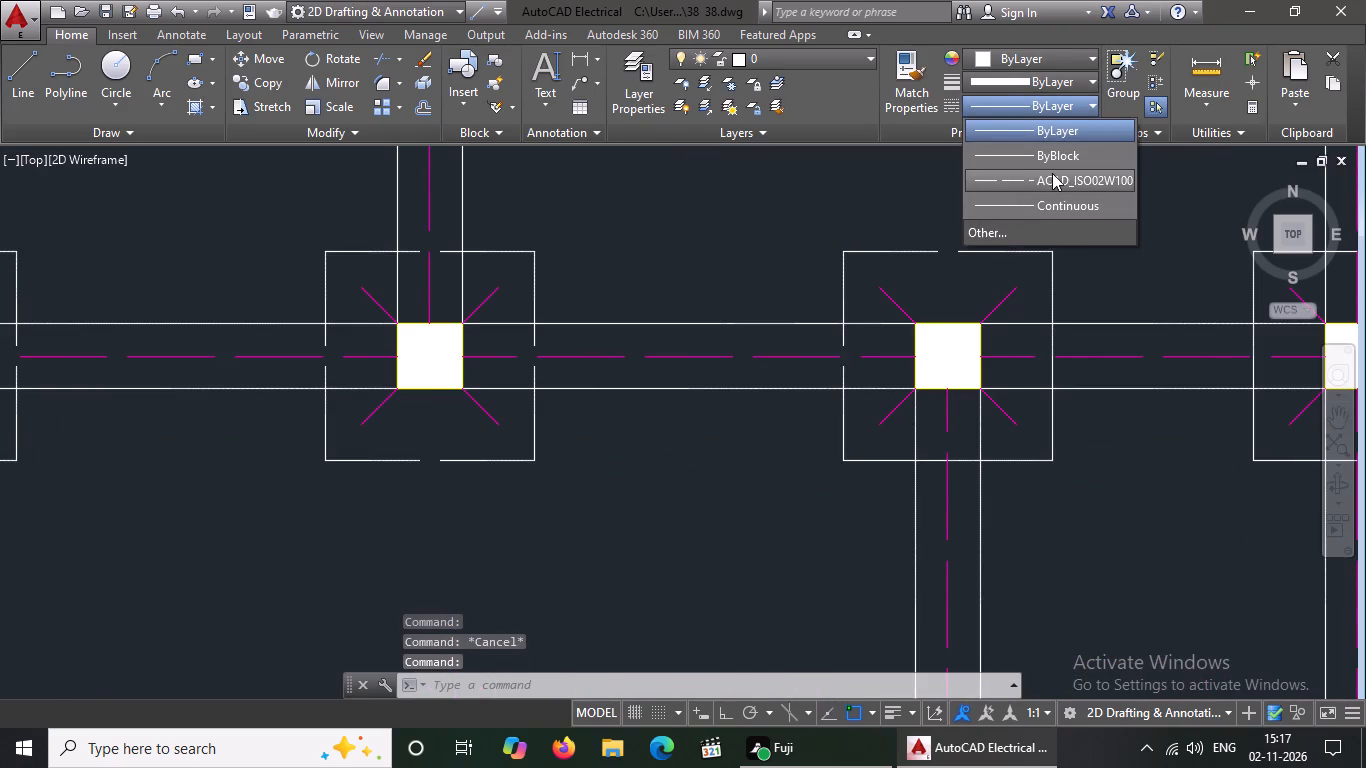
drag(1052, 173, 1052, 187)
key(Escape)
Set the east and south edges of the fourth footing from the west in the second row to linetype ACAD_ISO02W100.
click(1054, 421)
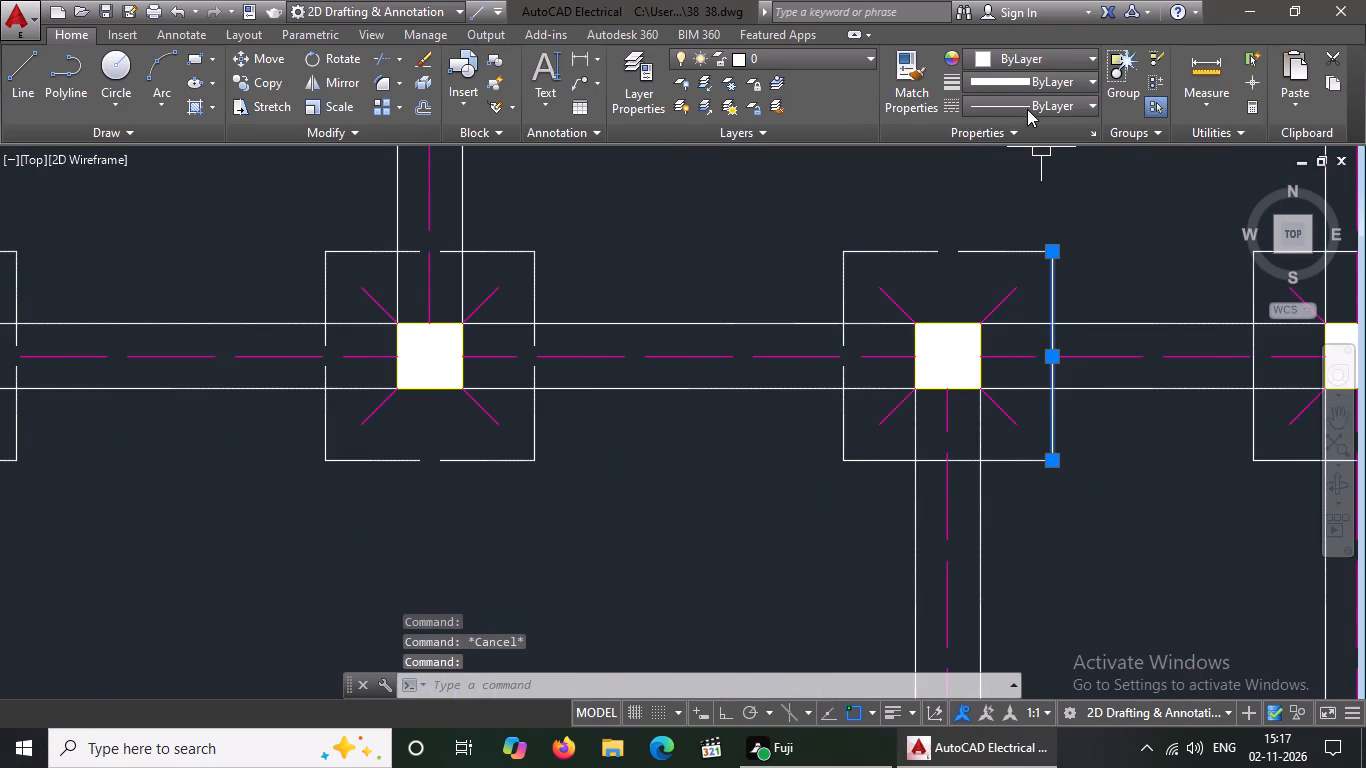
click(1027, 108)
click(1030, 178)
key(Escape)
drag(1036, 468, 1035, 441)
click(1008, 115)
click(1041, 181)
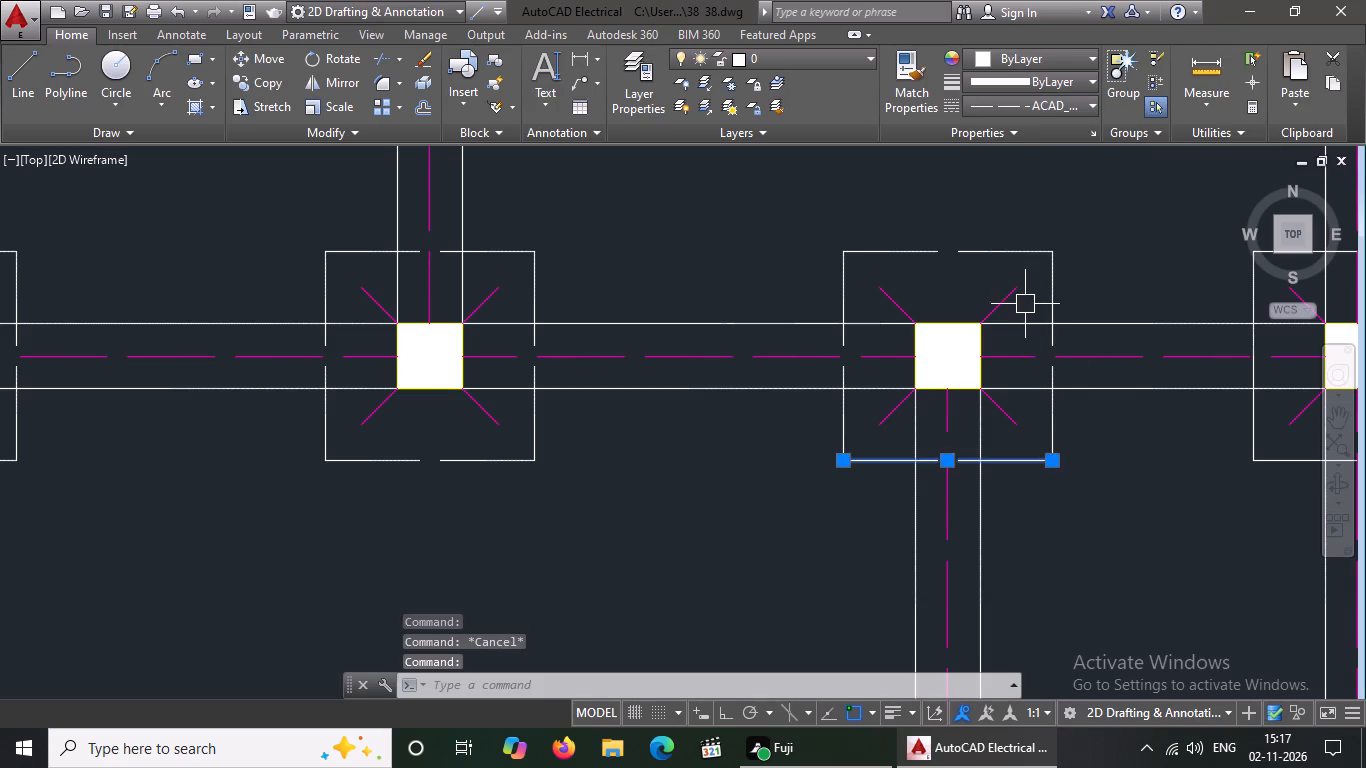
key(Escape)
scroll(925, 323, down, 1)
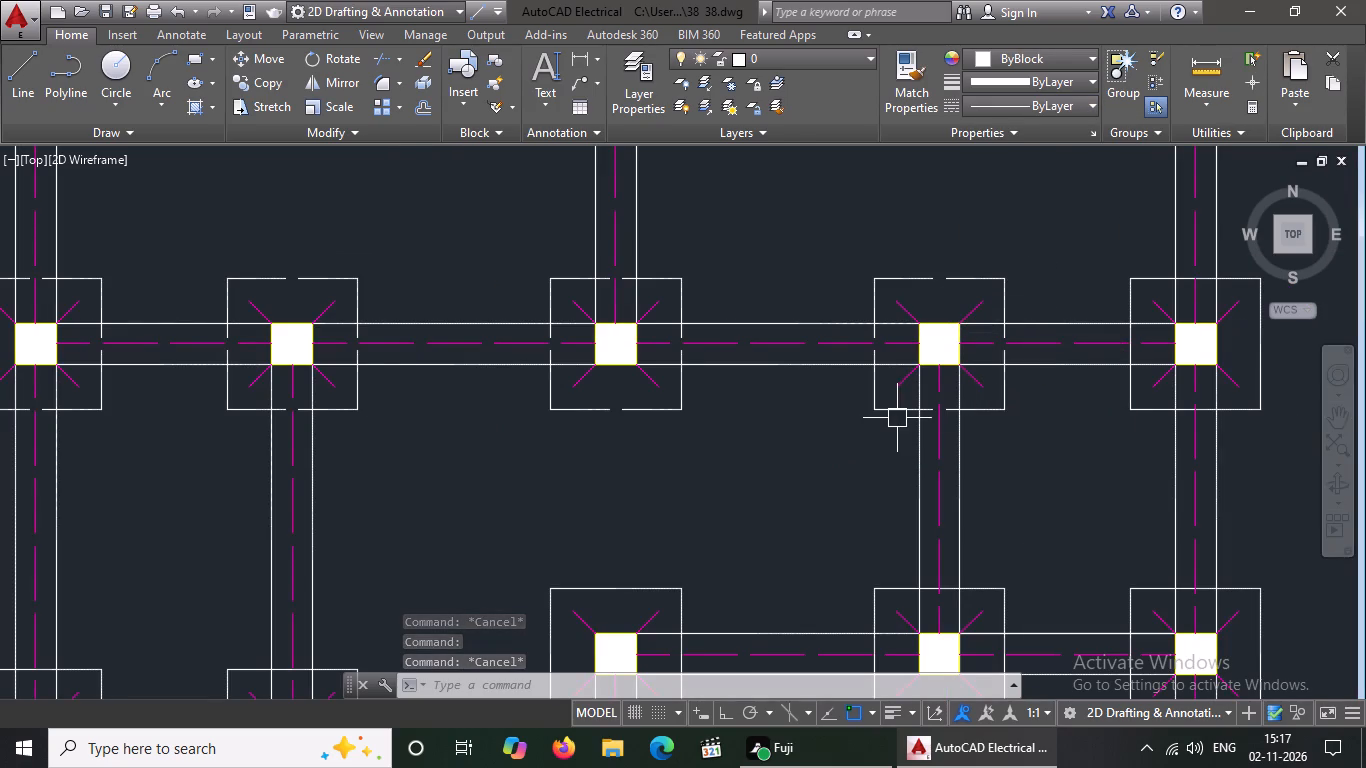
Set the north and east edges of the easternmost footing in the second row to linetype ACAD_ISO02W100.
scroll(895, 417, down, 1)
scroll(1232, 347, up, 1)
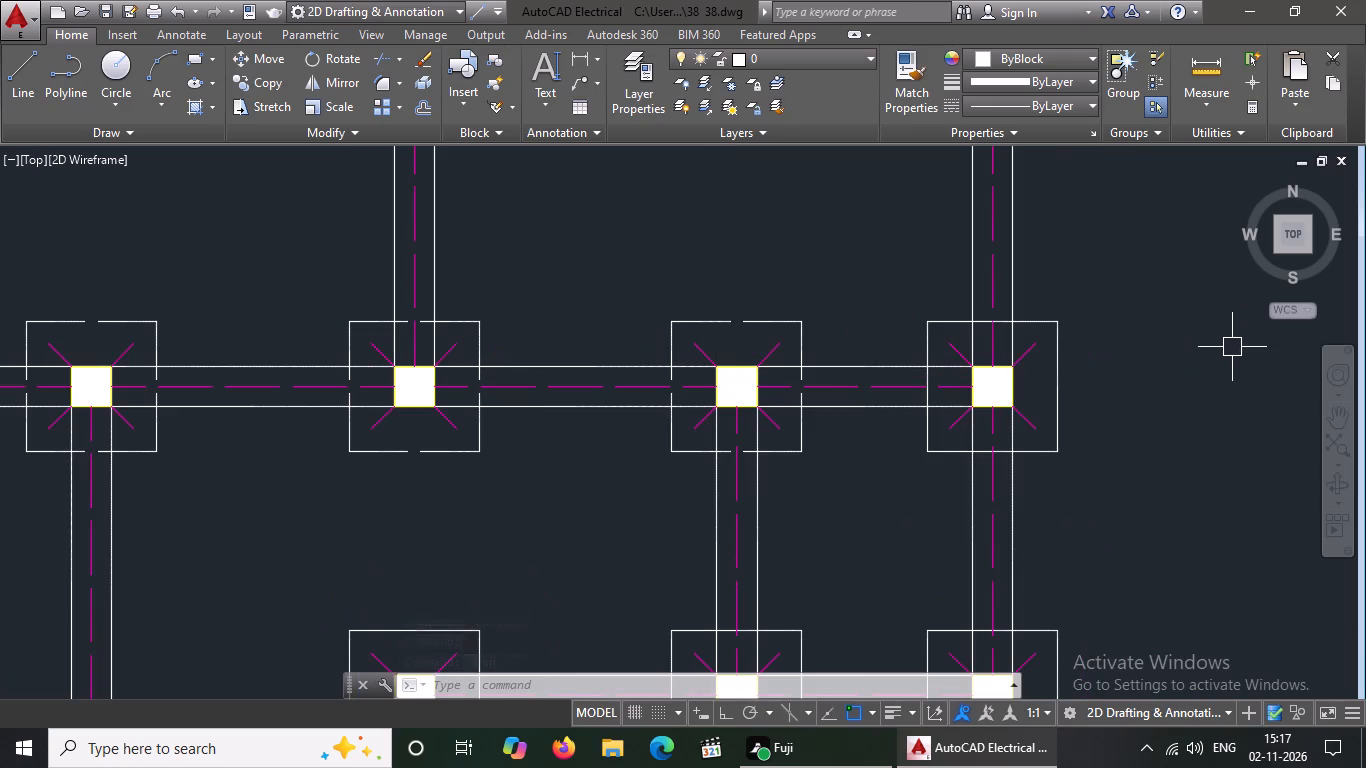
click(949, 319)
click(1013, 100)
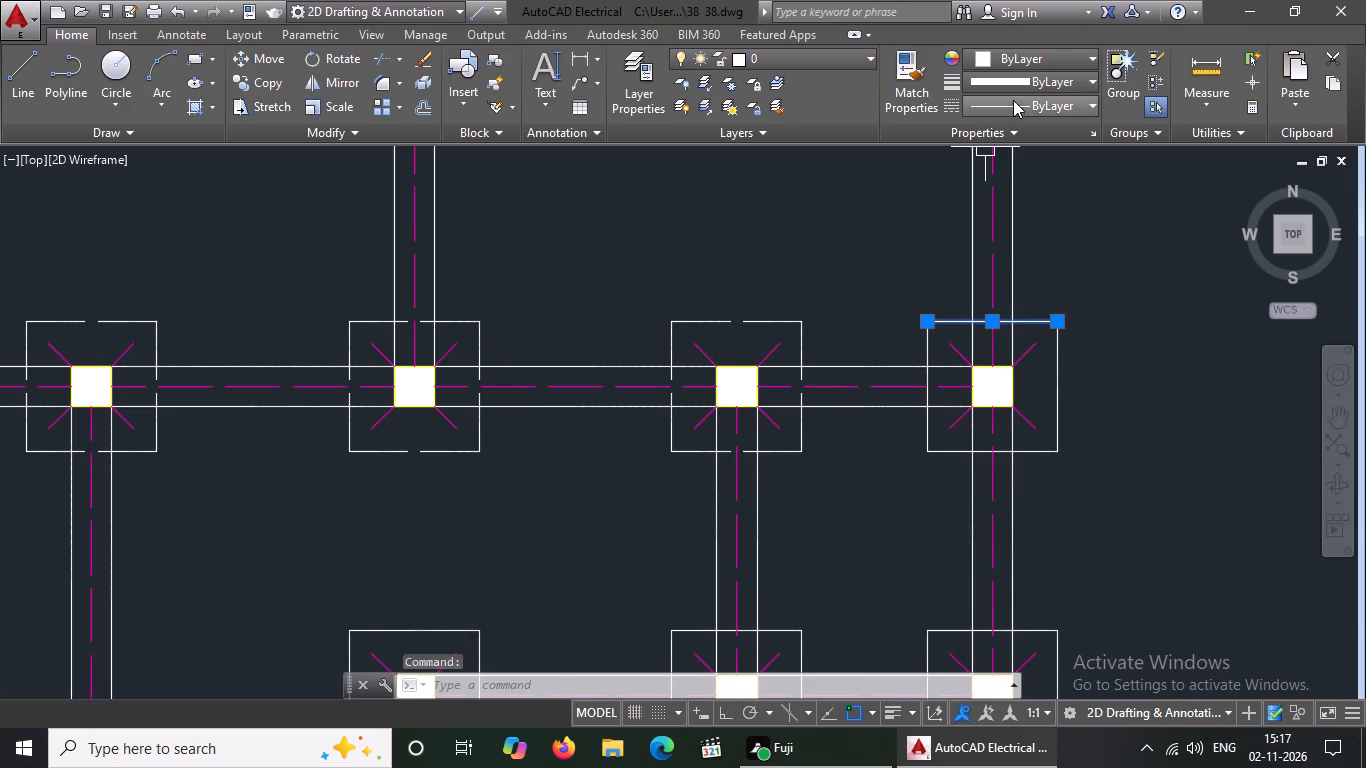
click(1017, 179)
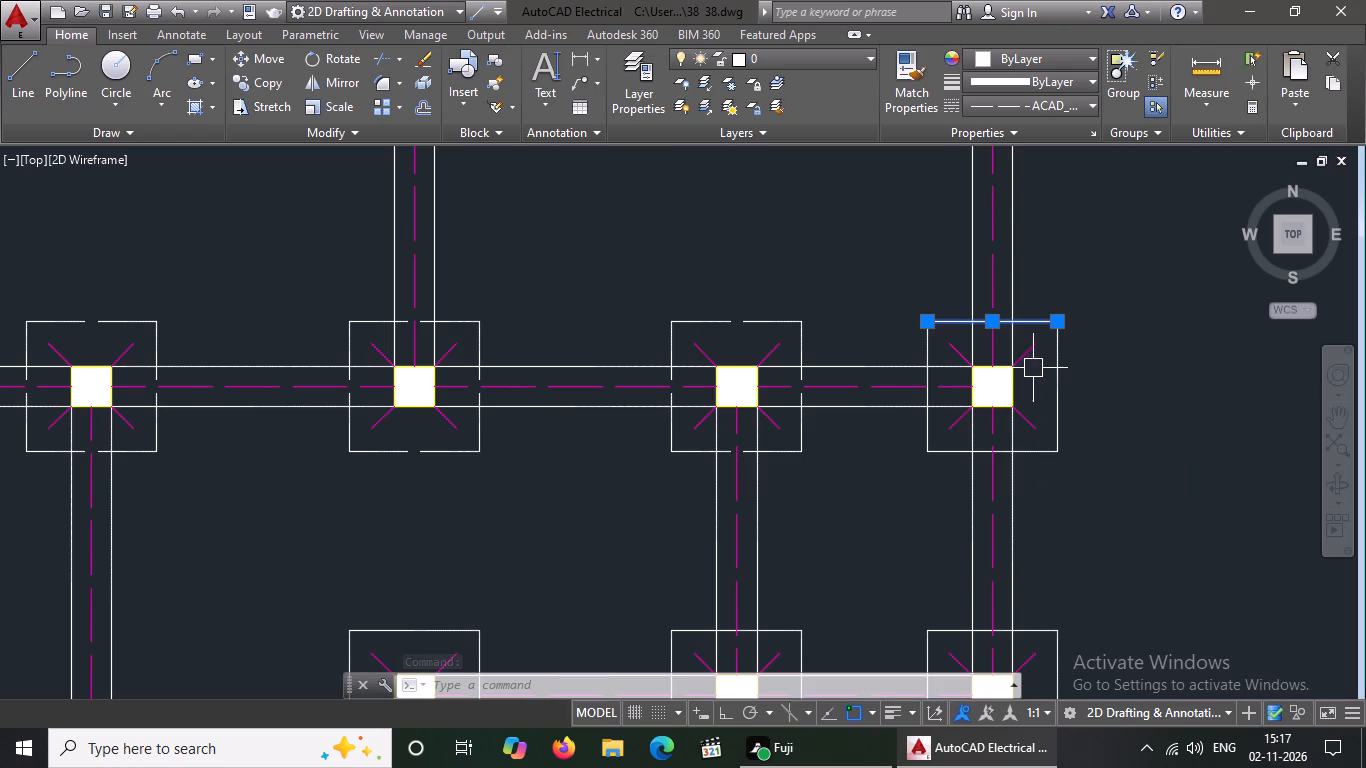
click(1068, 372)
click(1053, 387)
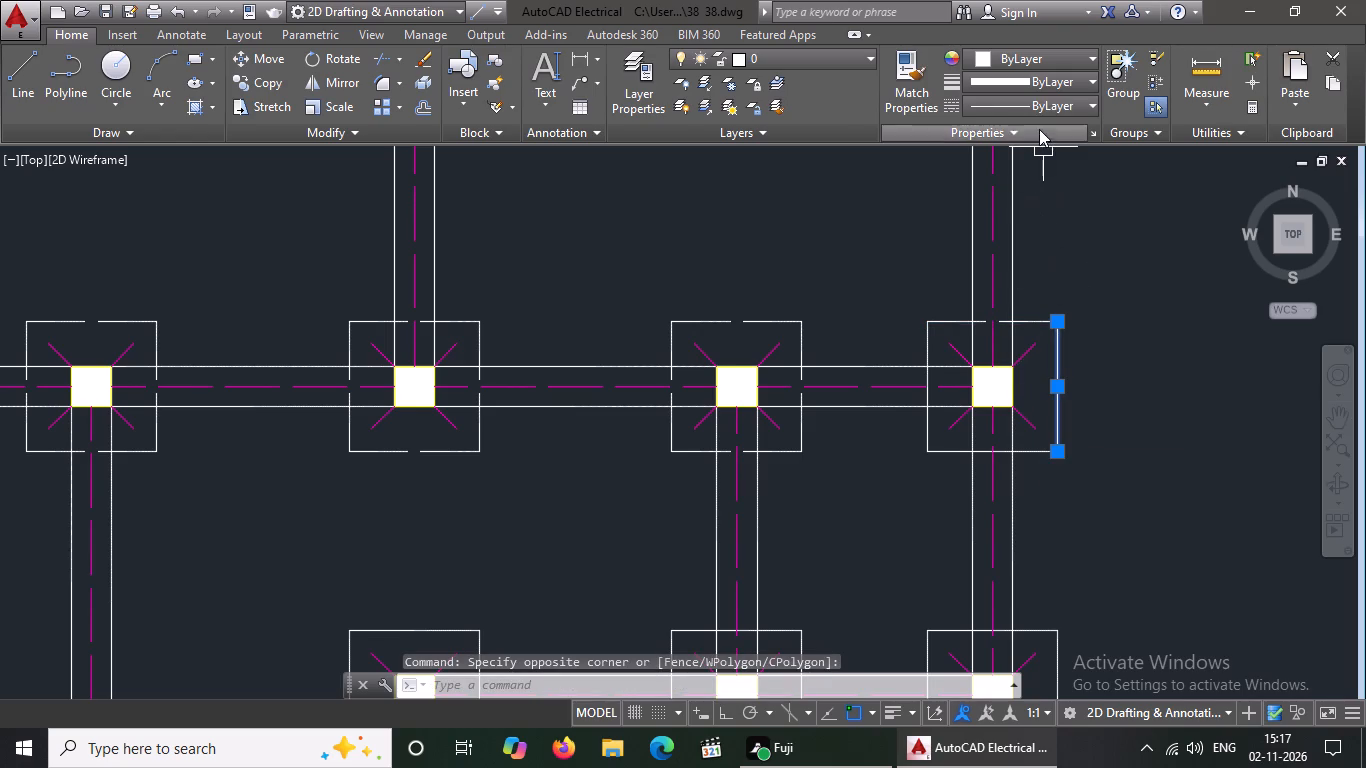
click(1028, 108)
click(1031, 175)
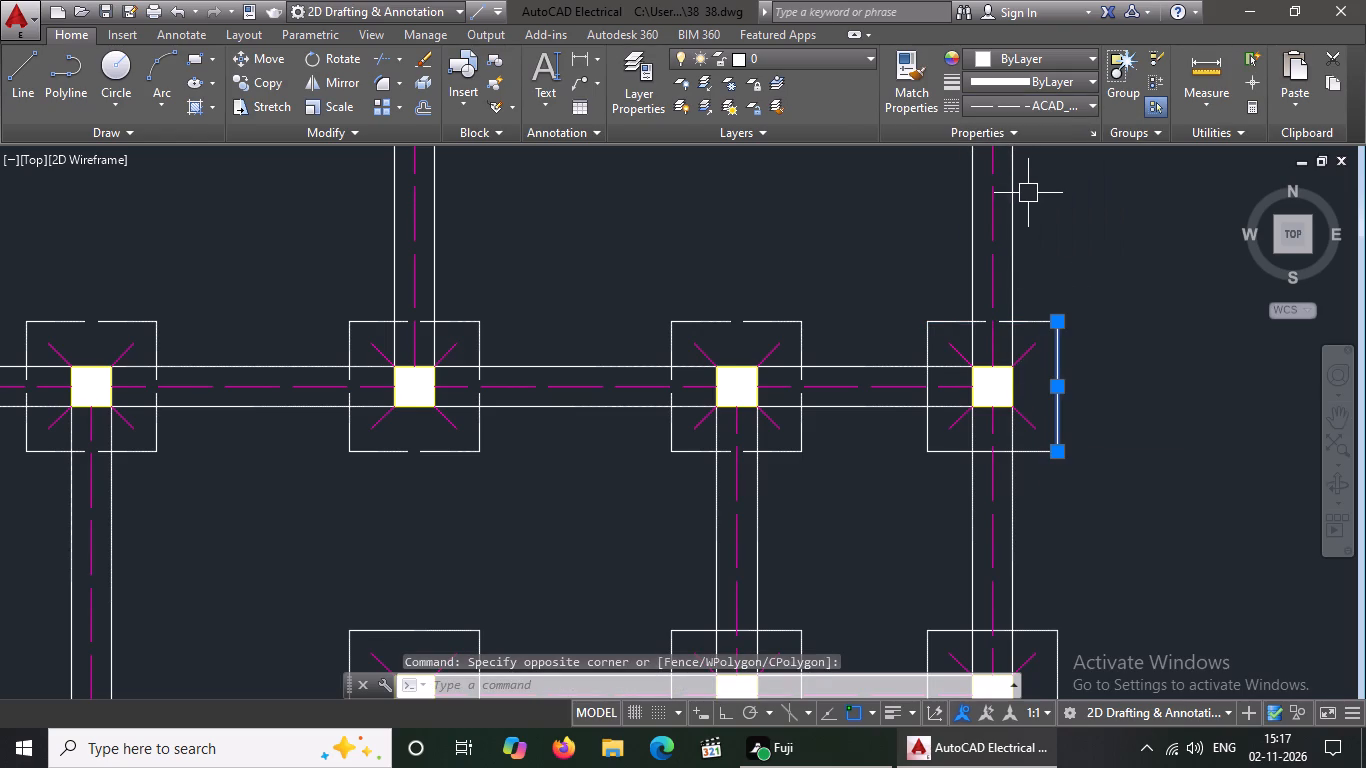
Set the west and south edges of the easternmost footing in the second row to linetype ACAD_ISO02W100.
click(934, 444)
click(1019, 105)
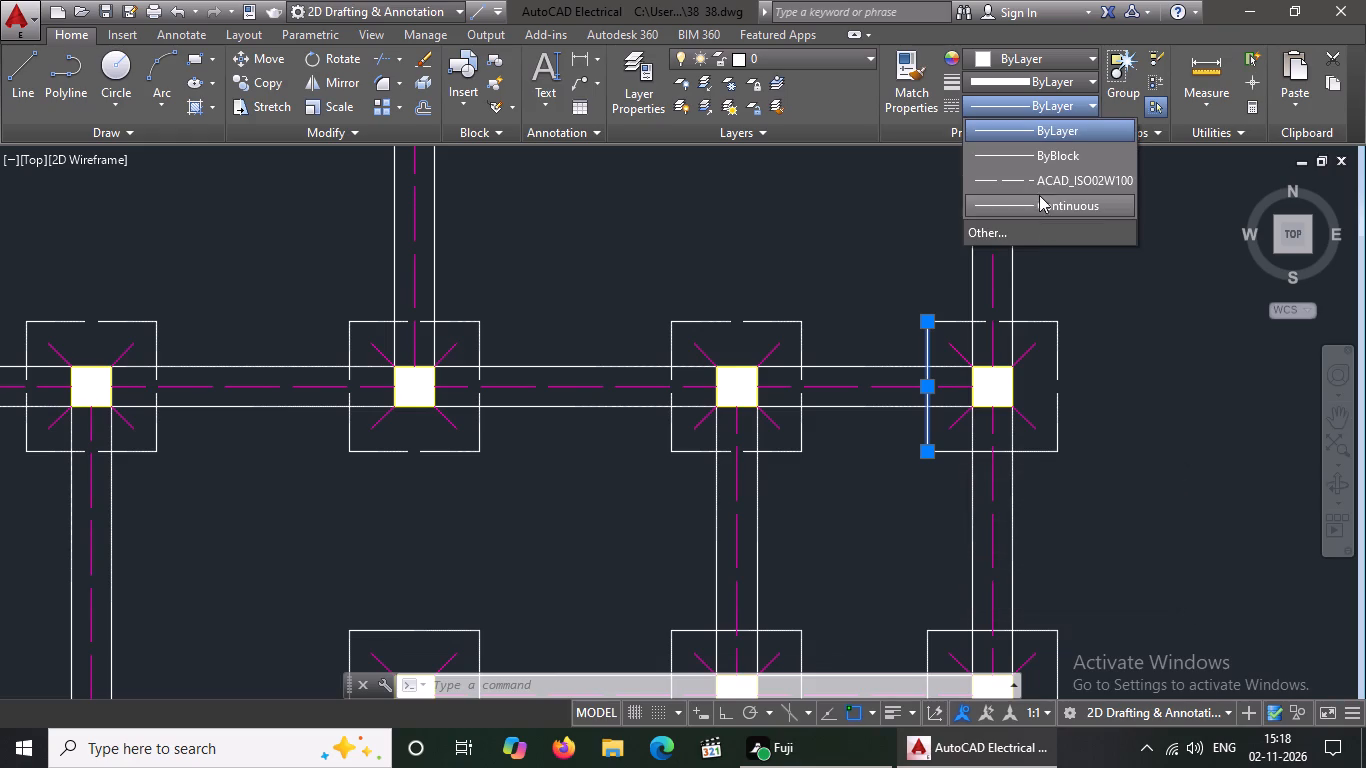
click(1039, 182)
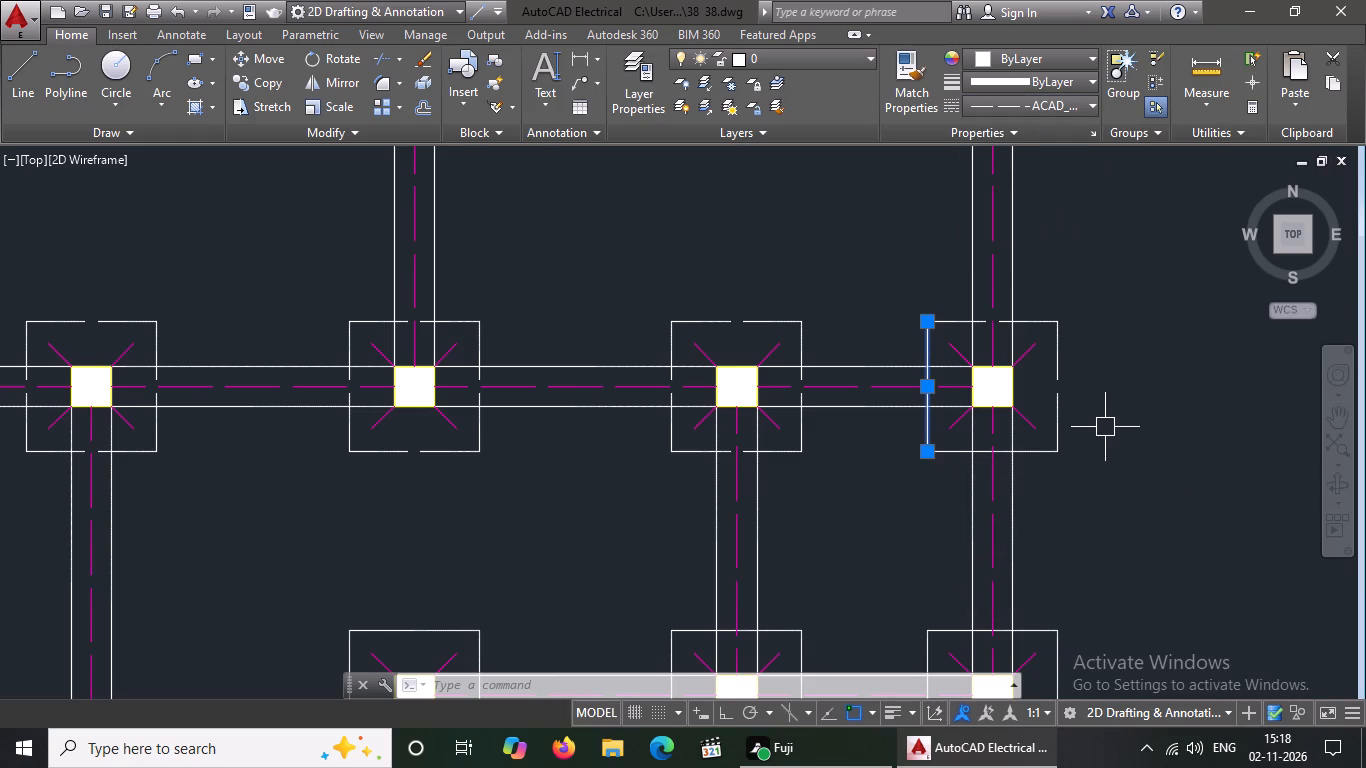
click(1077, 101)
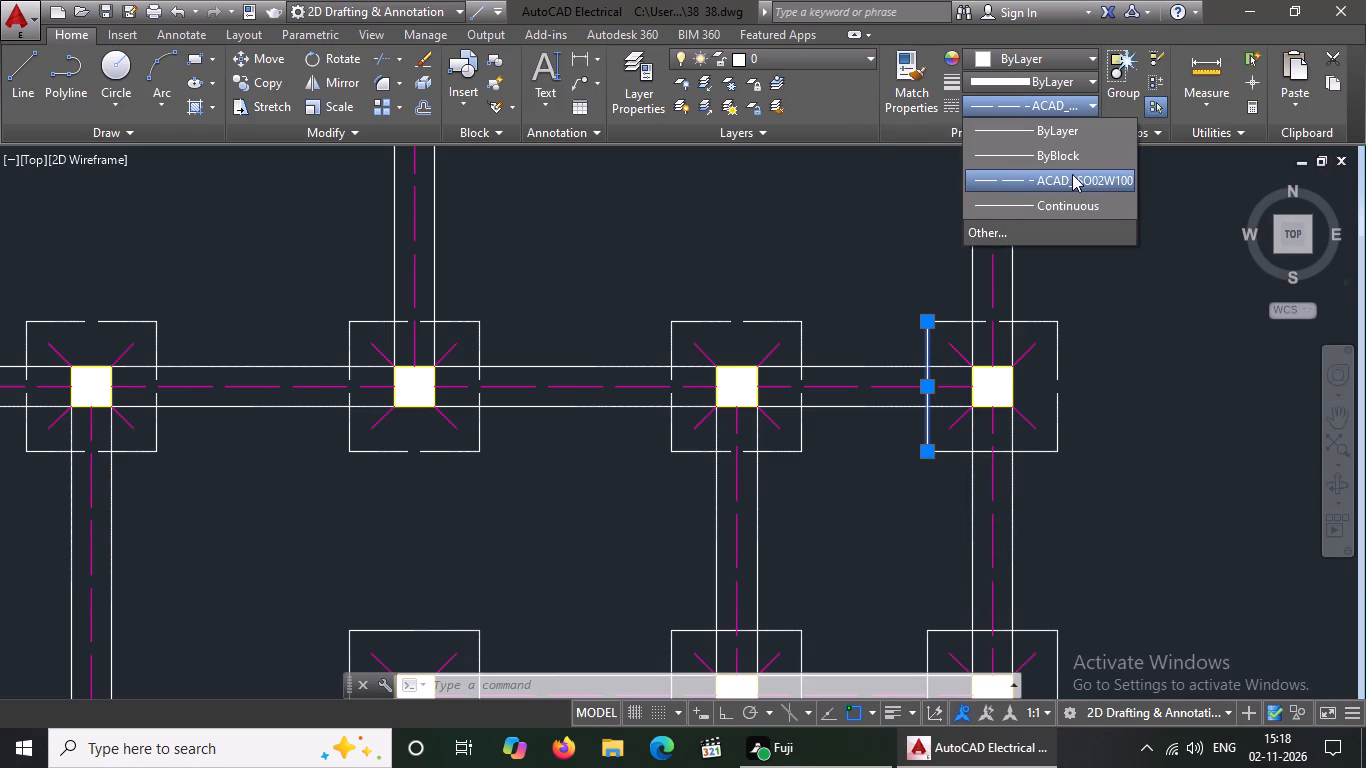
click(1059, 186)
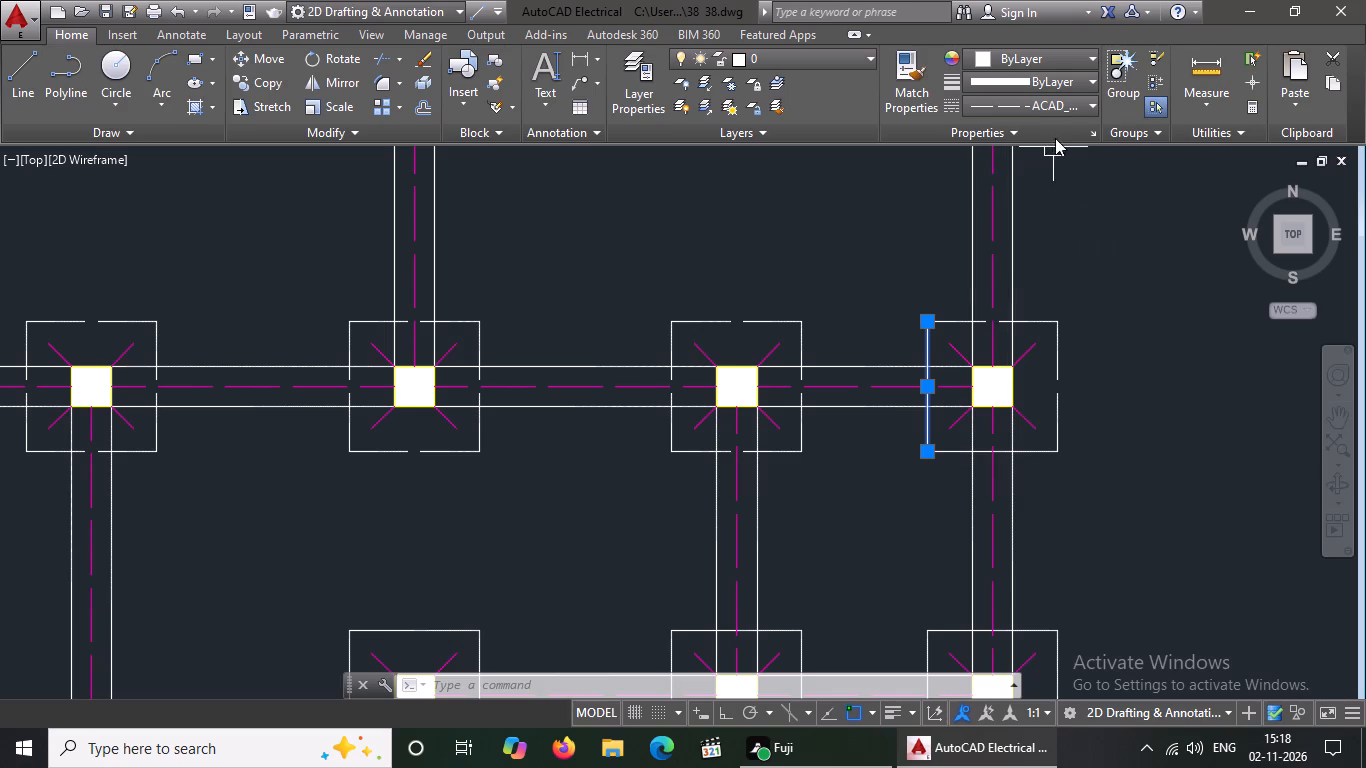
key(Escape)
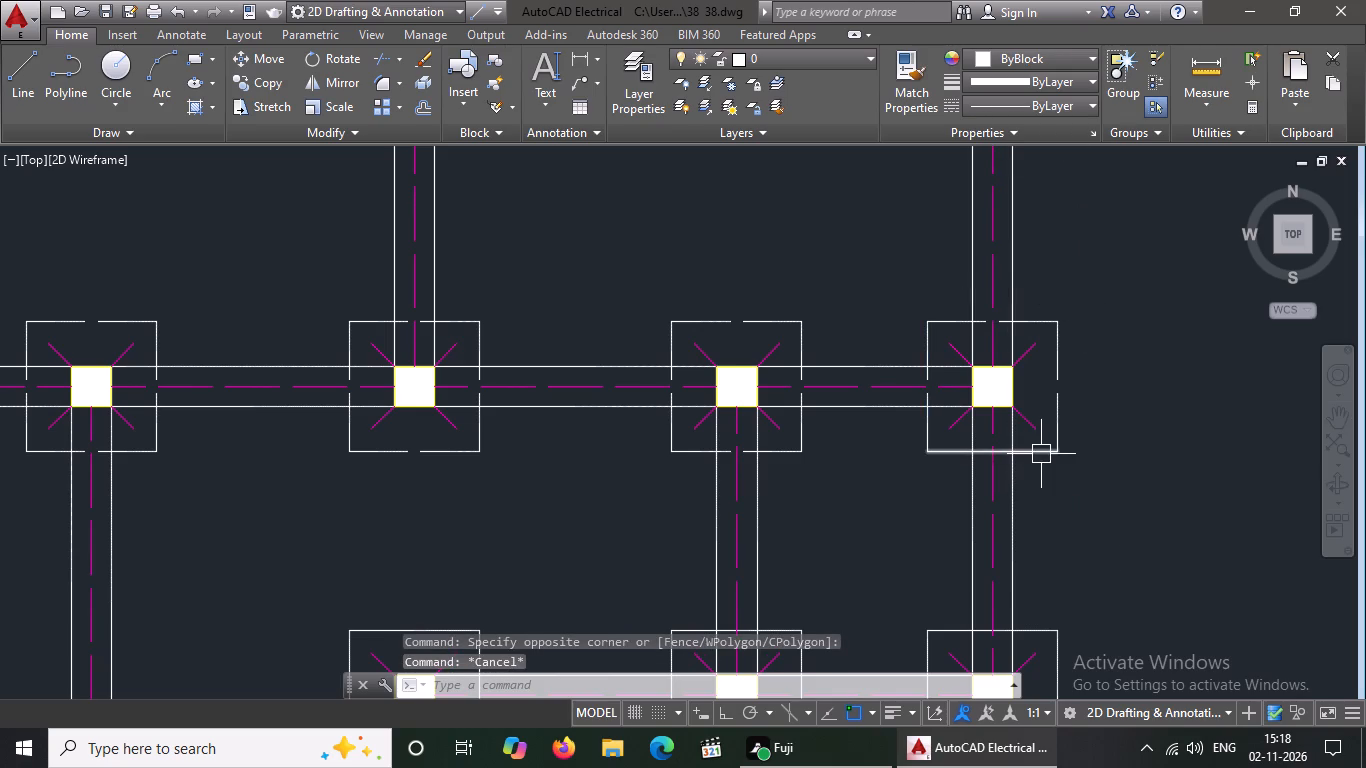
click(1042, 454)
click(998, 108)
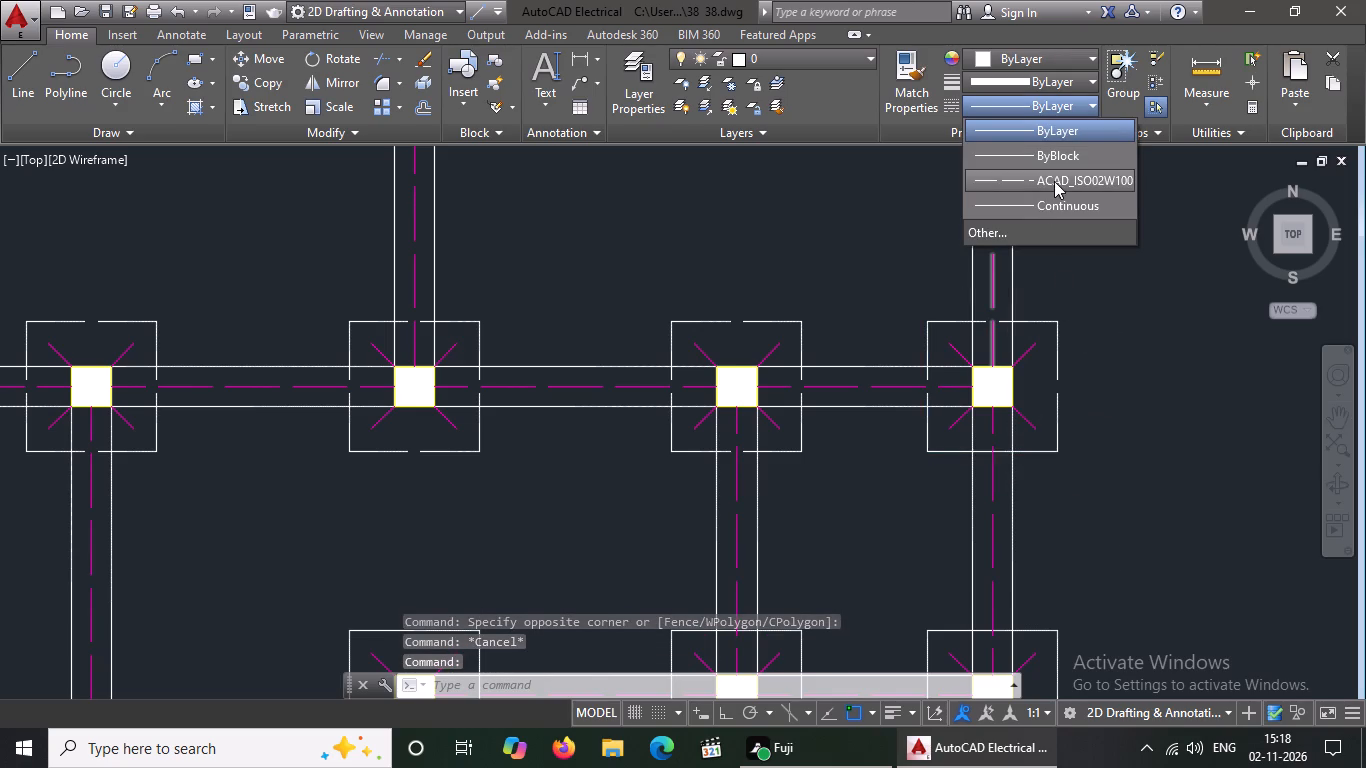
click(1055, 181)
key(Escape)
Set the east and north edges of the easternmost footing in the third row to linetype ACAD_ISO02W100.
scroll(999, 313, down, 2)
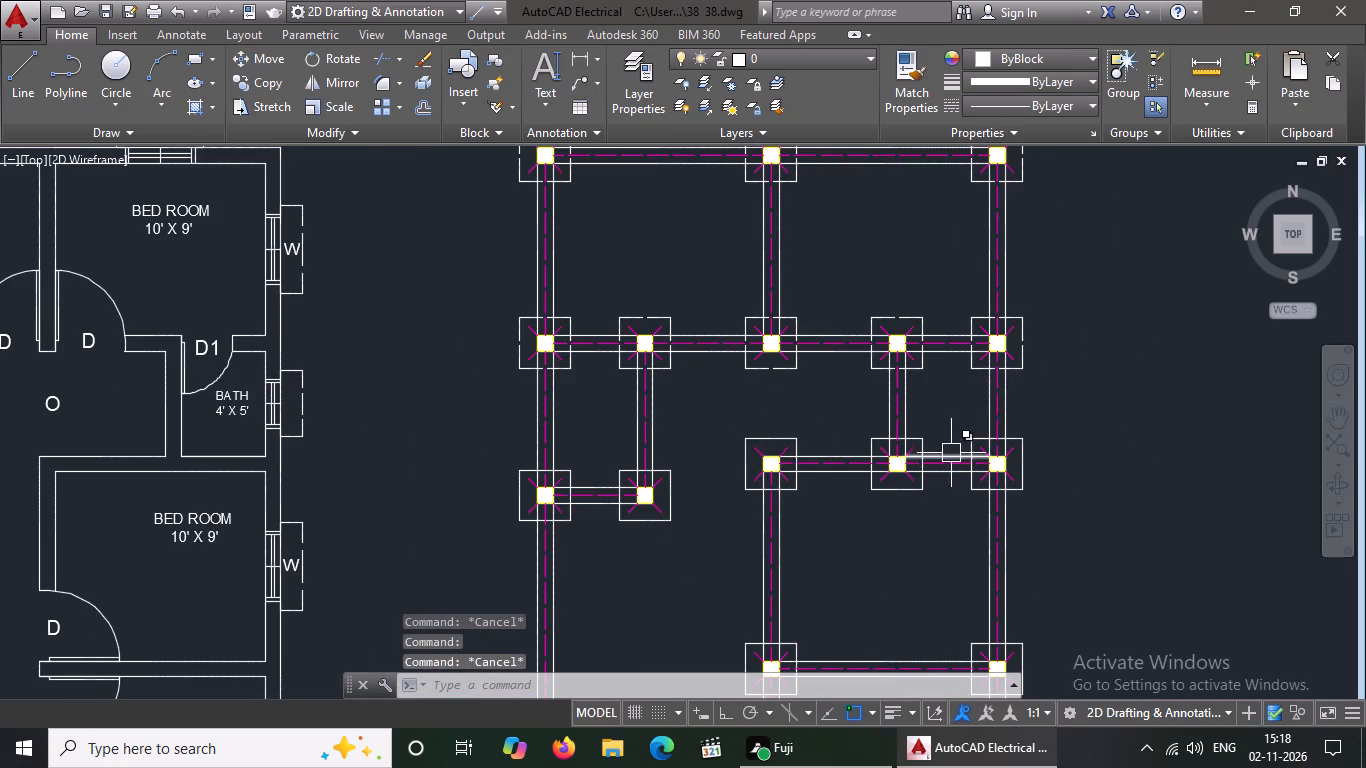
scroll(1042, 442, up, 2)
click(984, 433)
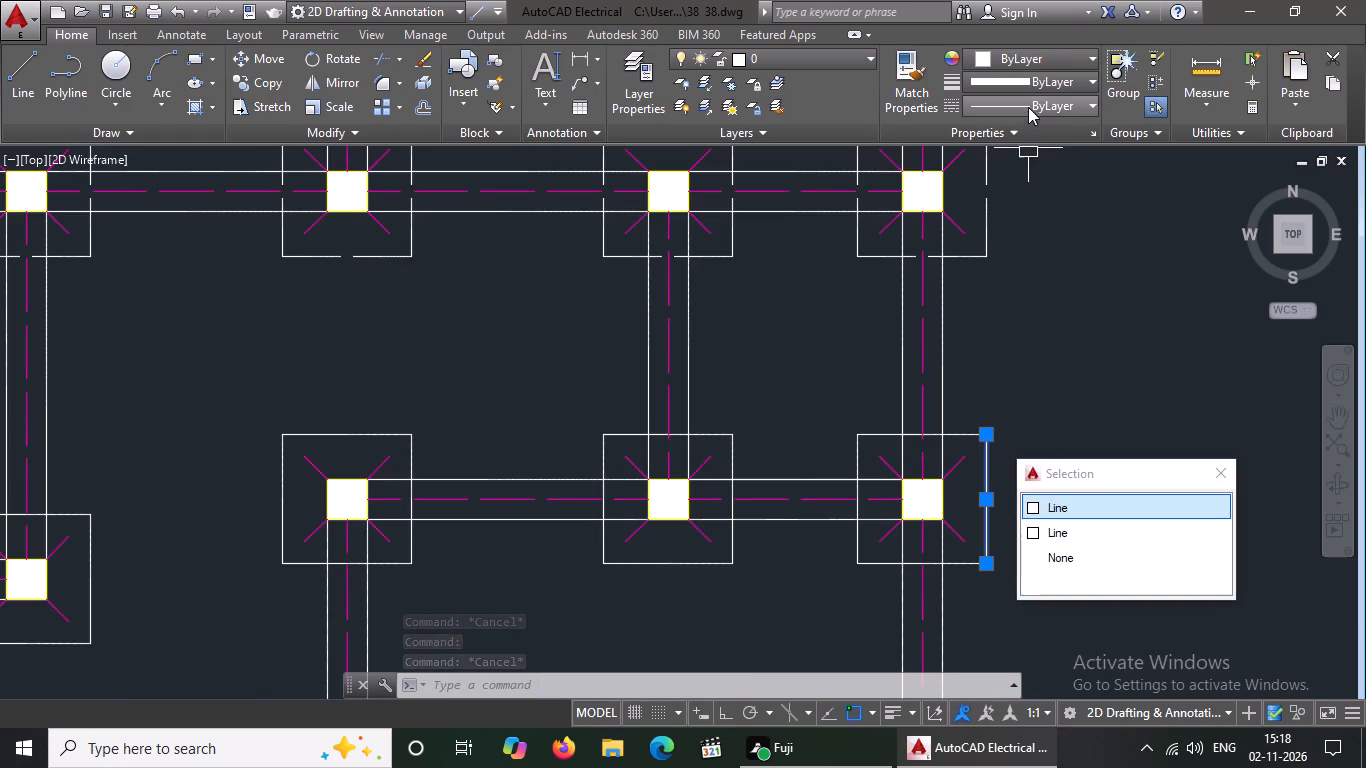
click(1028, 106)
click(1060, 184)
key(Escape)
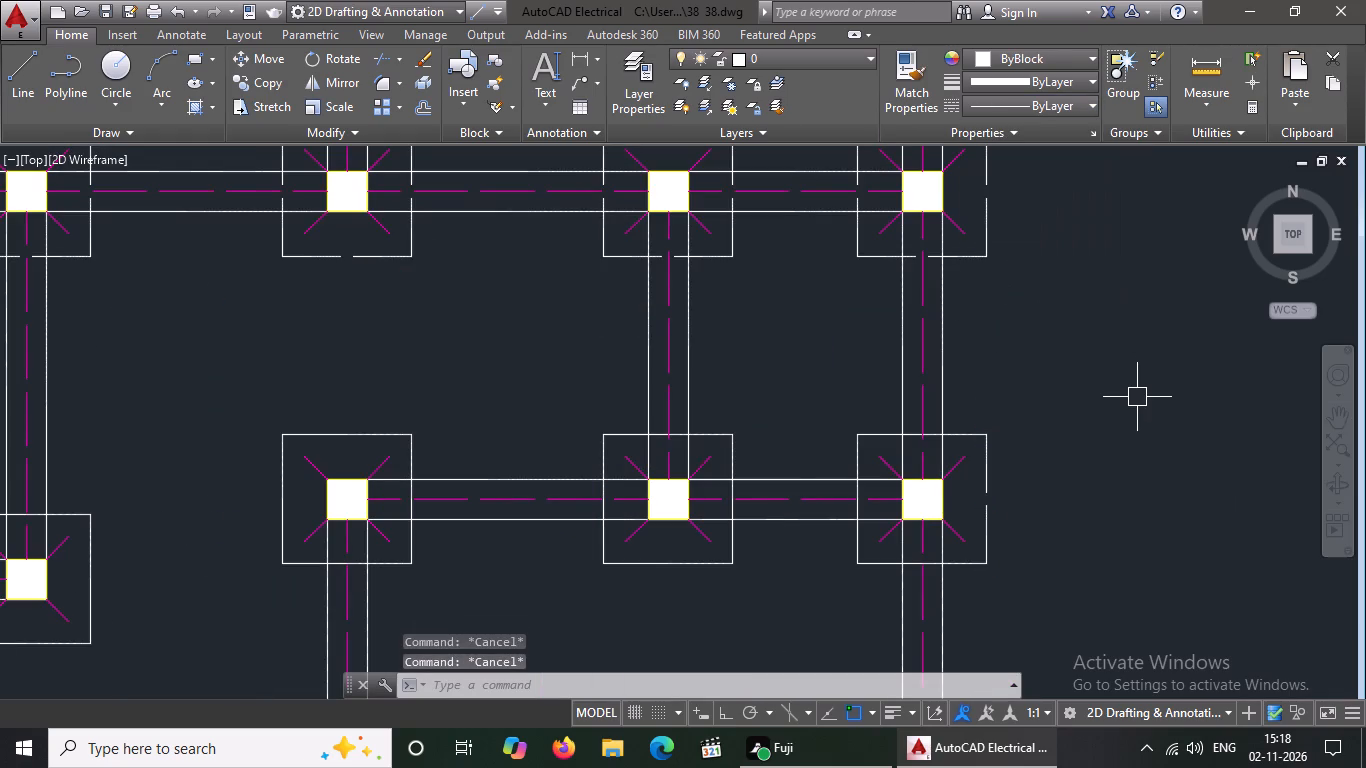
click(969, 433)
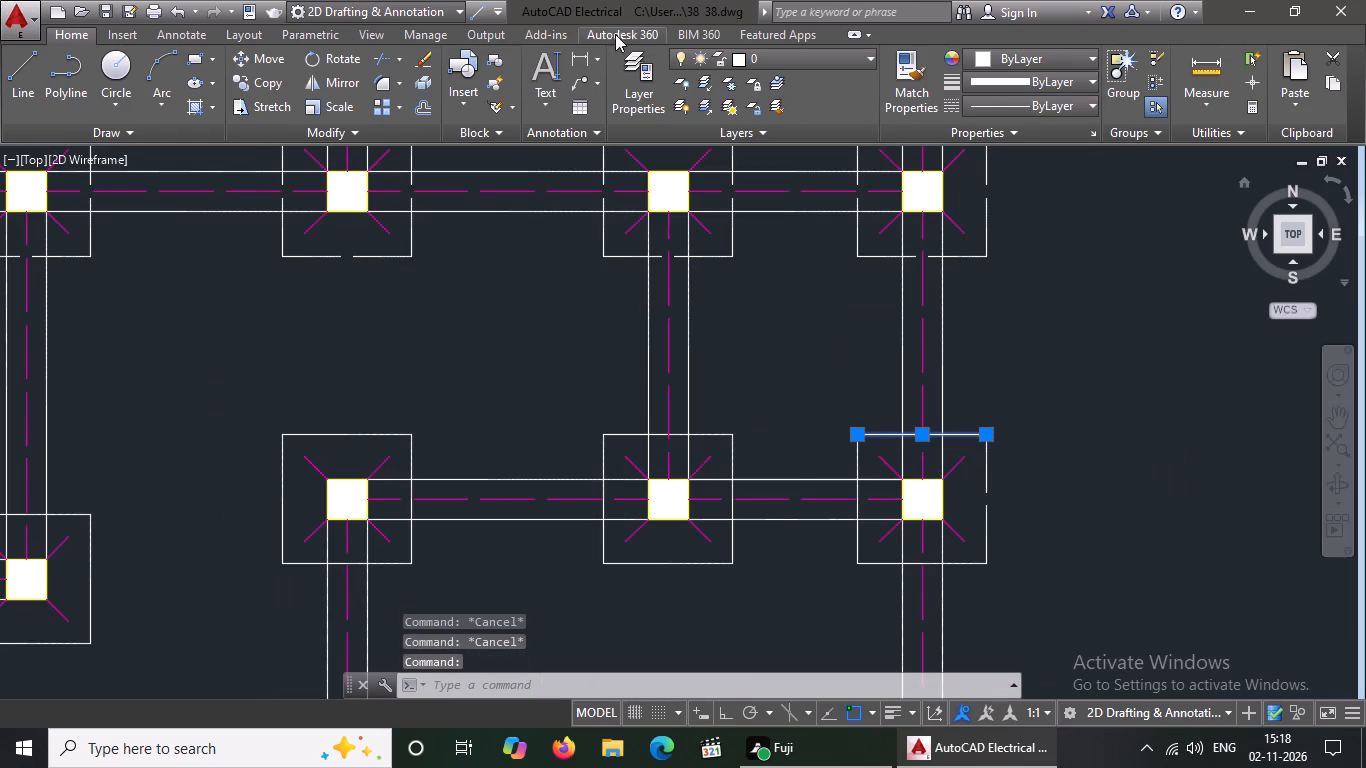
click(1032, 101)
click(1015, 176)
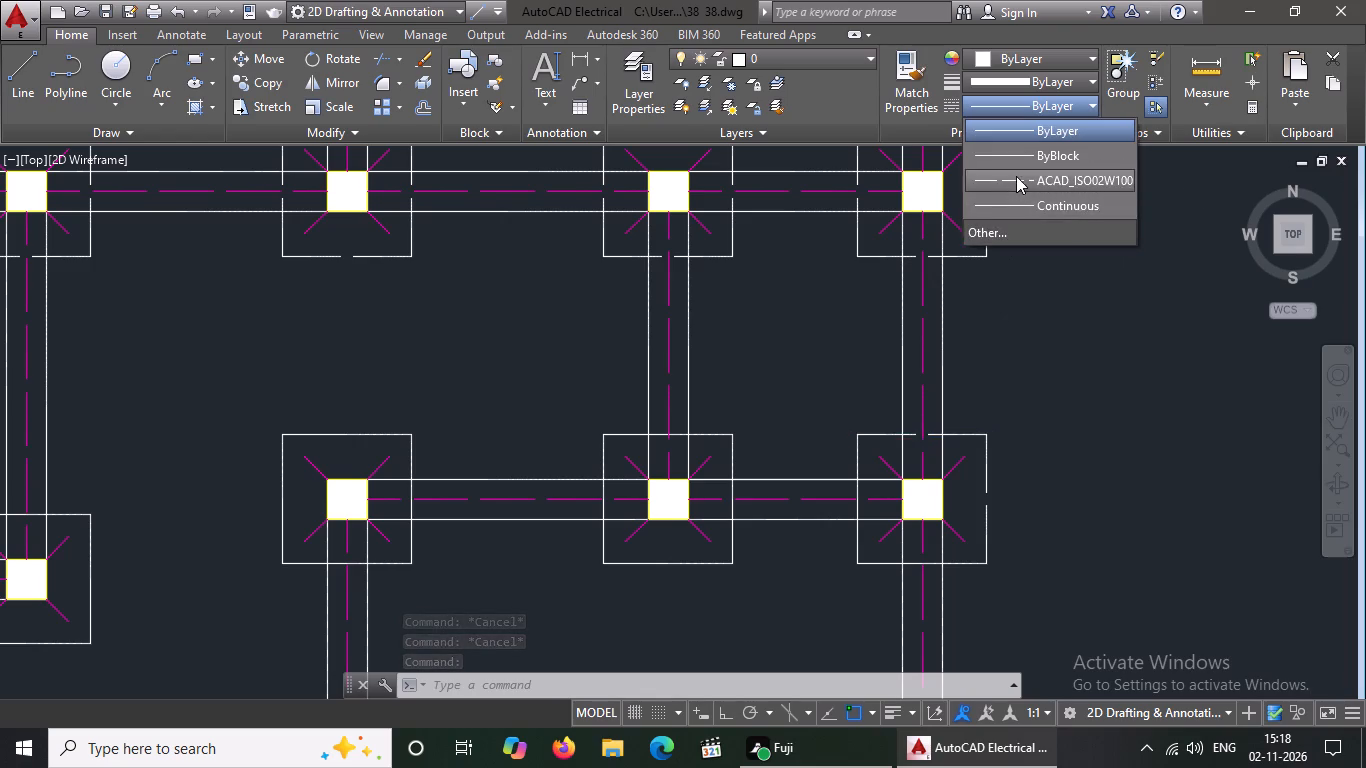
key(Escape)
Set the south and west edges of the easternmost footing in the third row to linetype ACAD_ISO02W100.
click(973, 567)
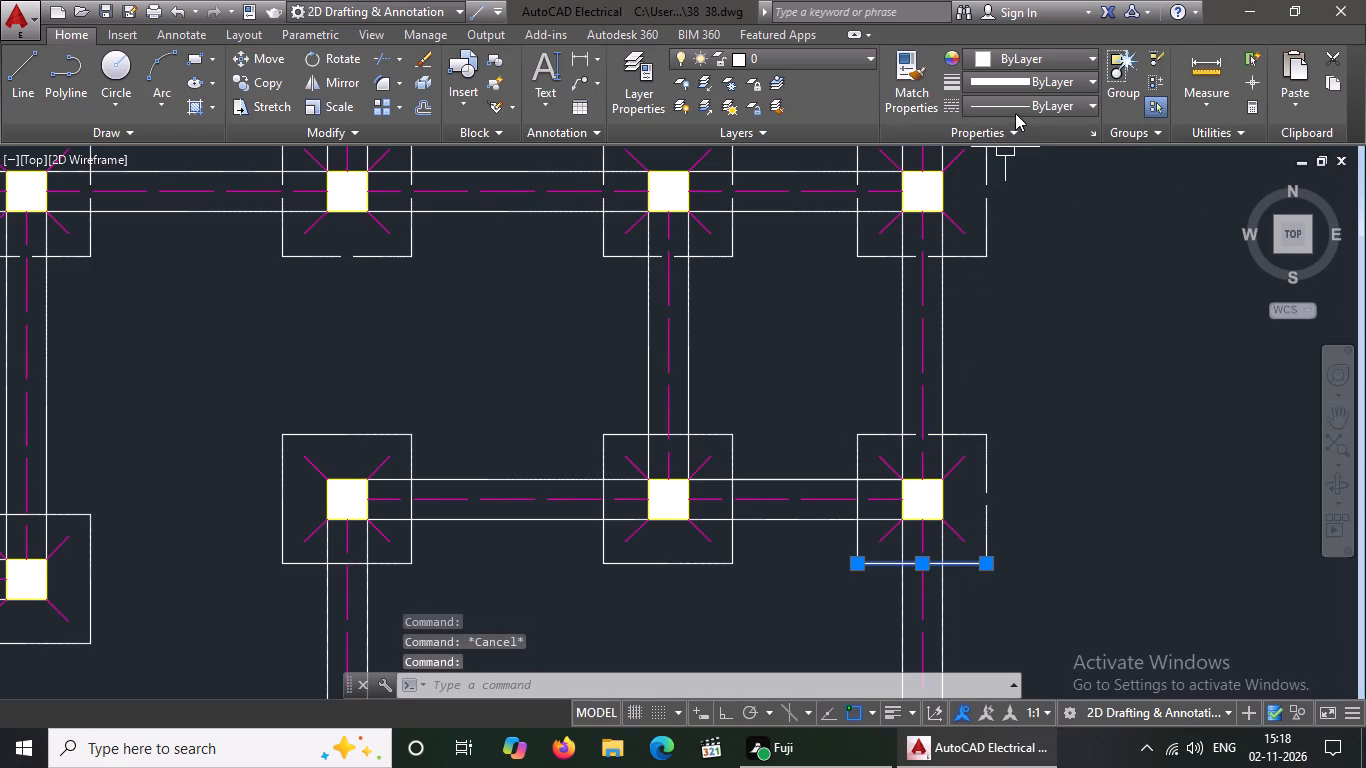
click(1020, 102)
click(1002, 177)
key(Escape)
click(854, 459)
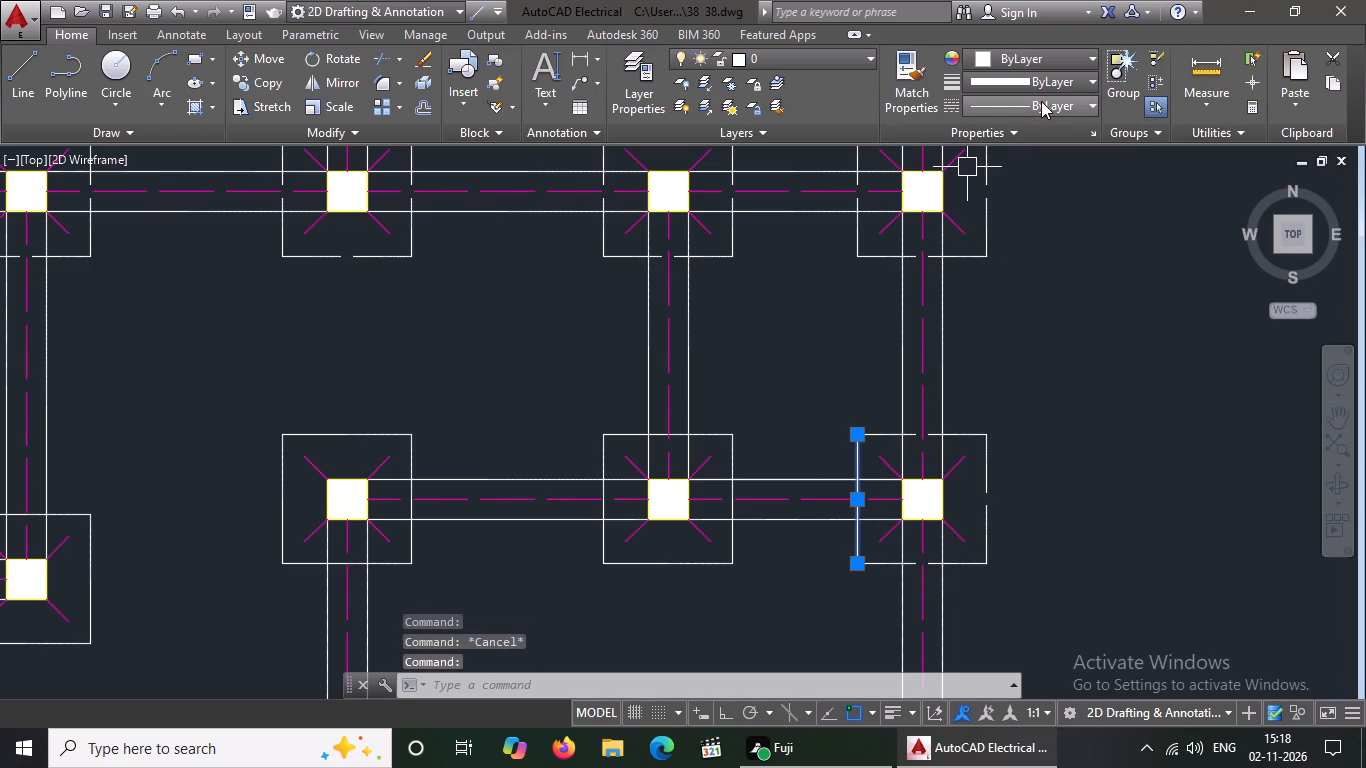
click(1041, 101)
click(1044, 182)
key(Escape)
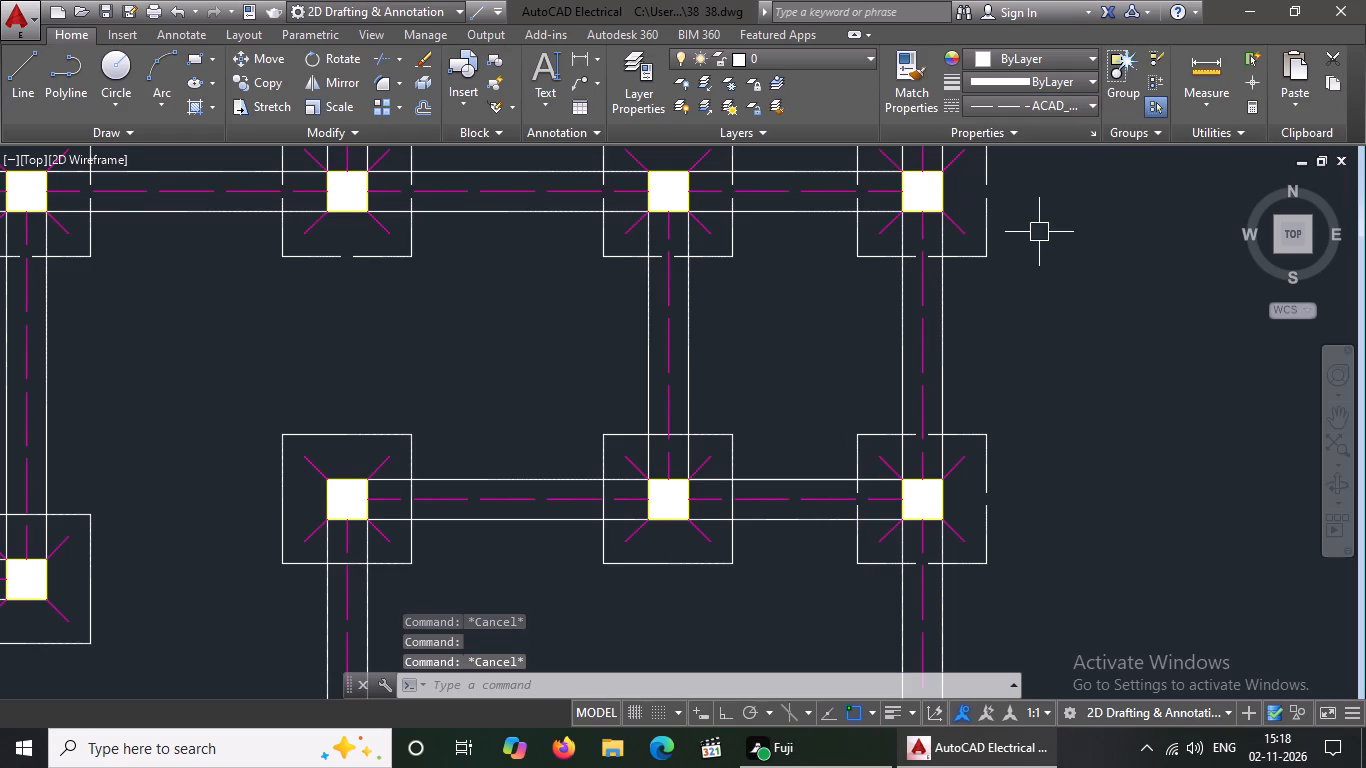
Set the north and east edges of the middle footing in the three-footing third row to linetype ACAD_ISO02W100.
click(710, 440)
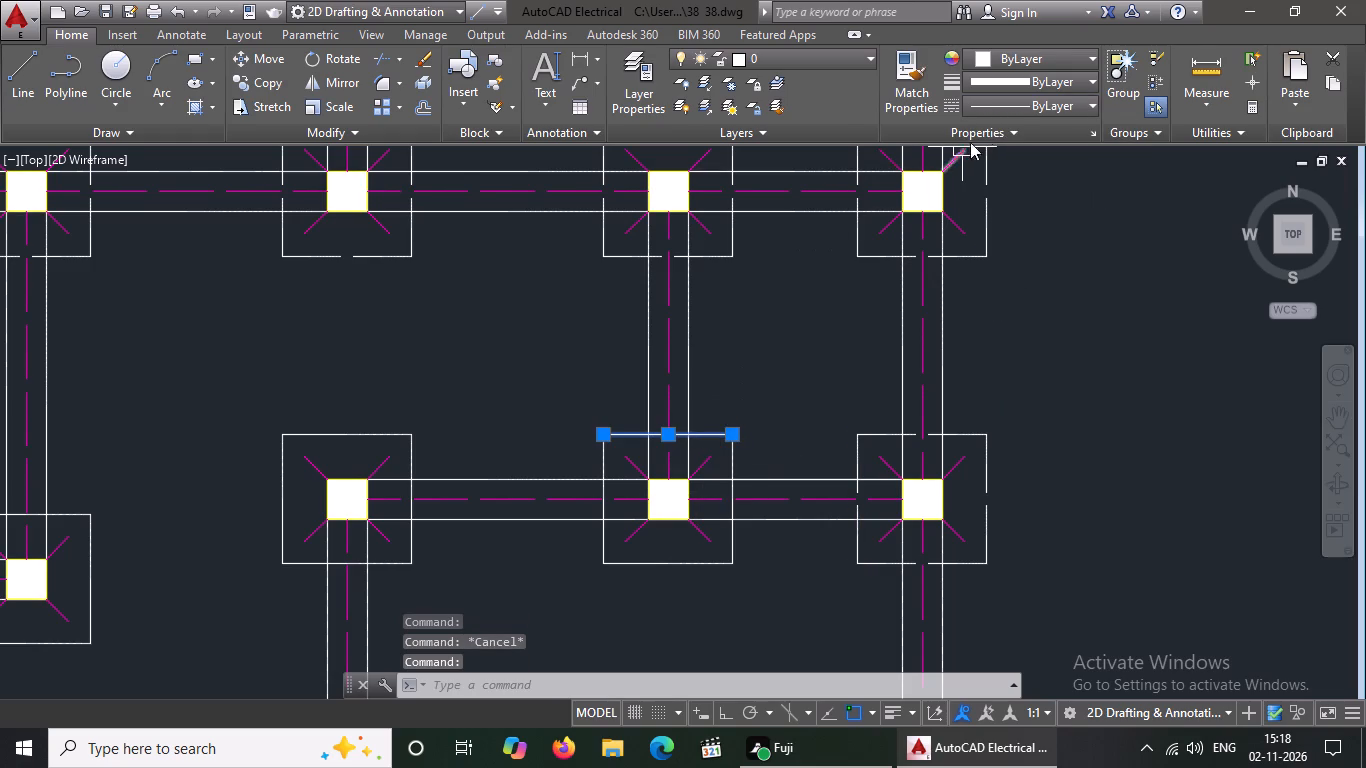
click(1037, 103)
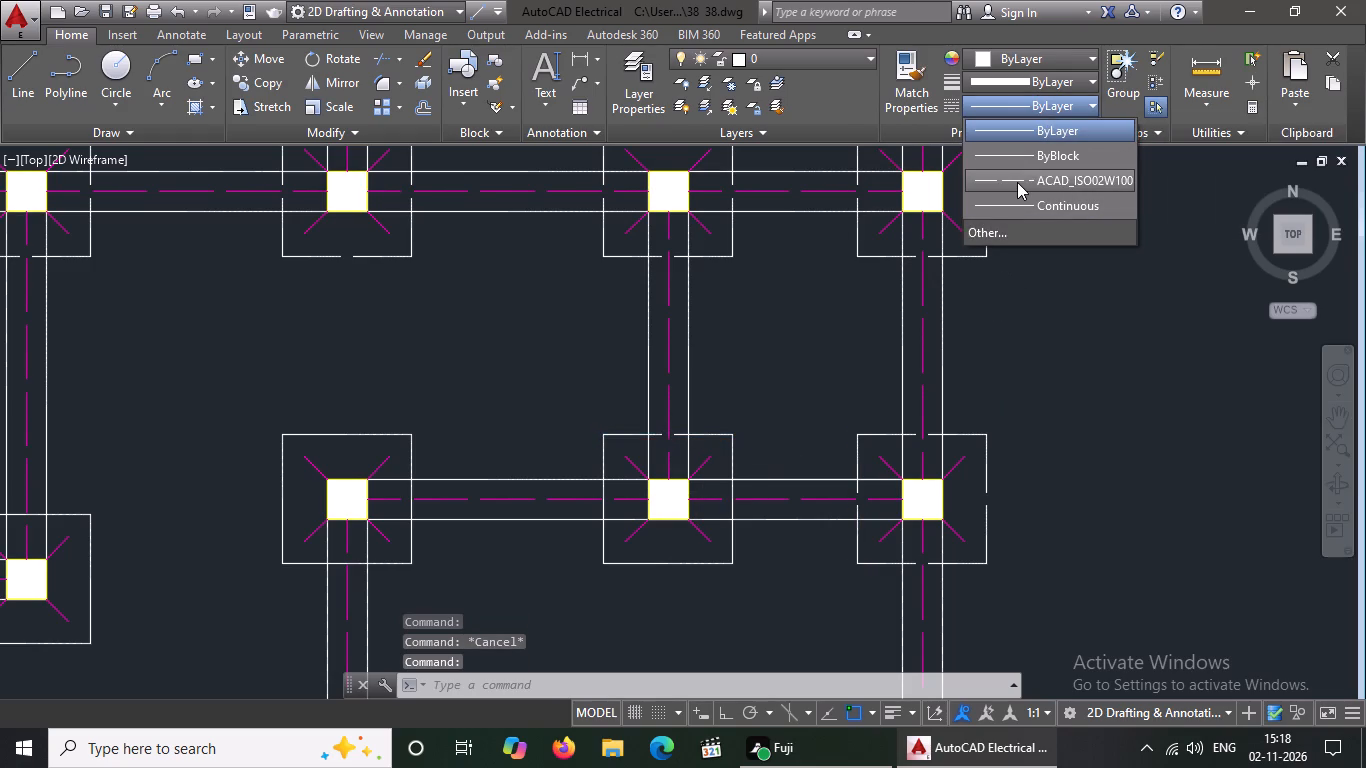
click(1017, 182)
key(Escape)
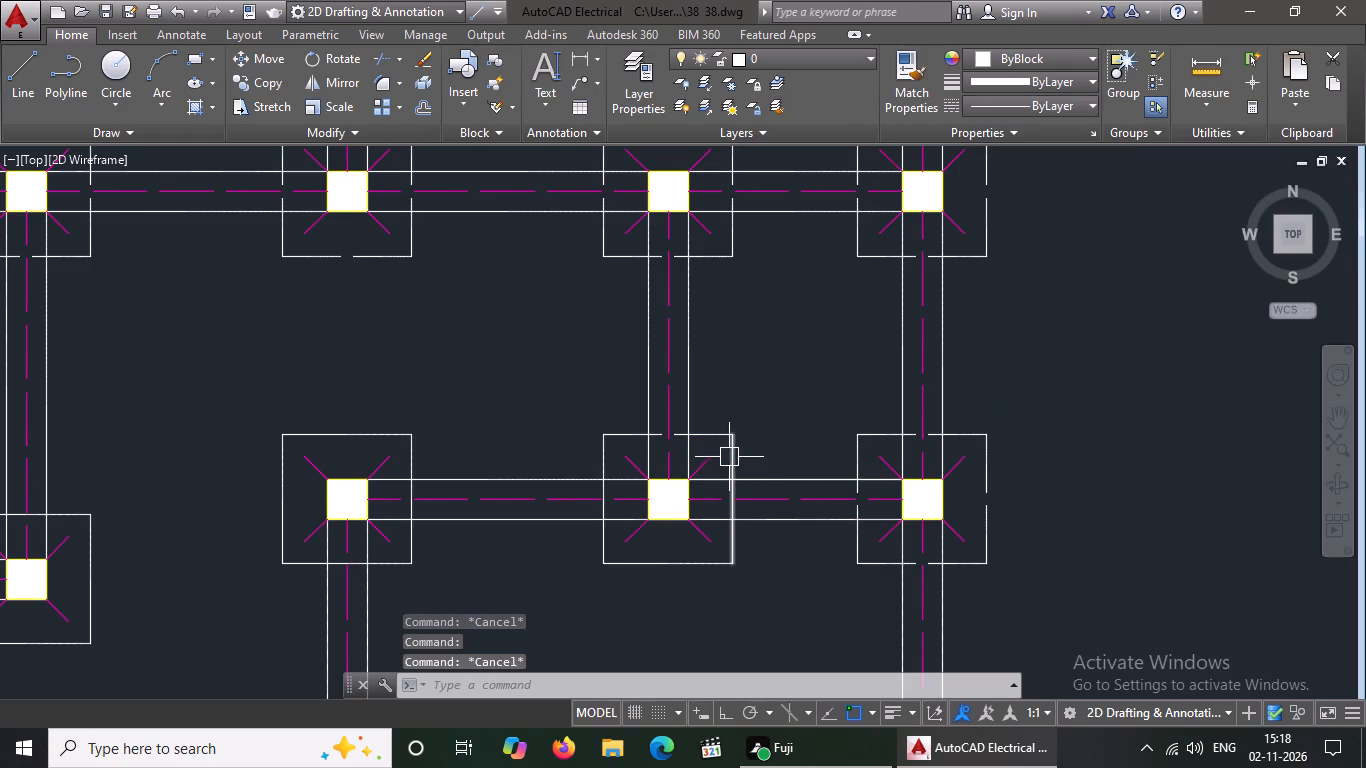
click(731, 457)
drag(993, 102, 992, 116)
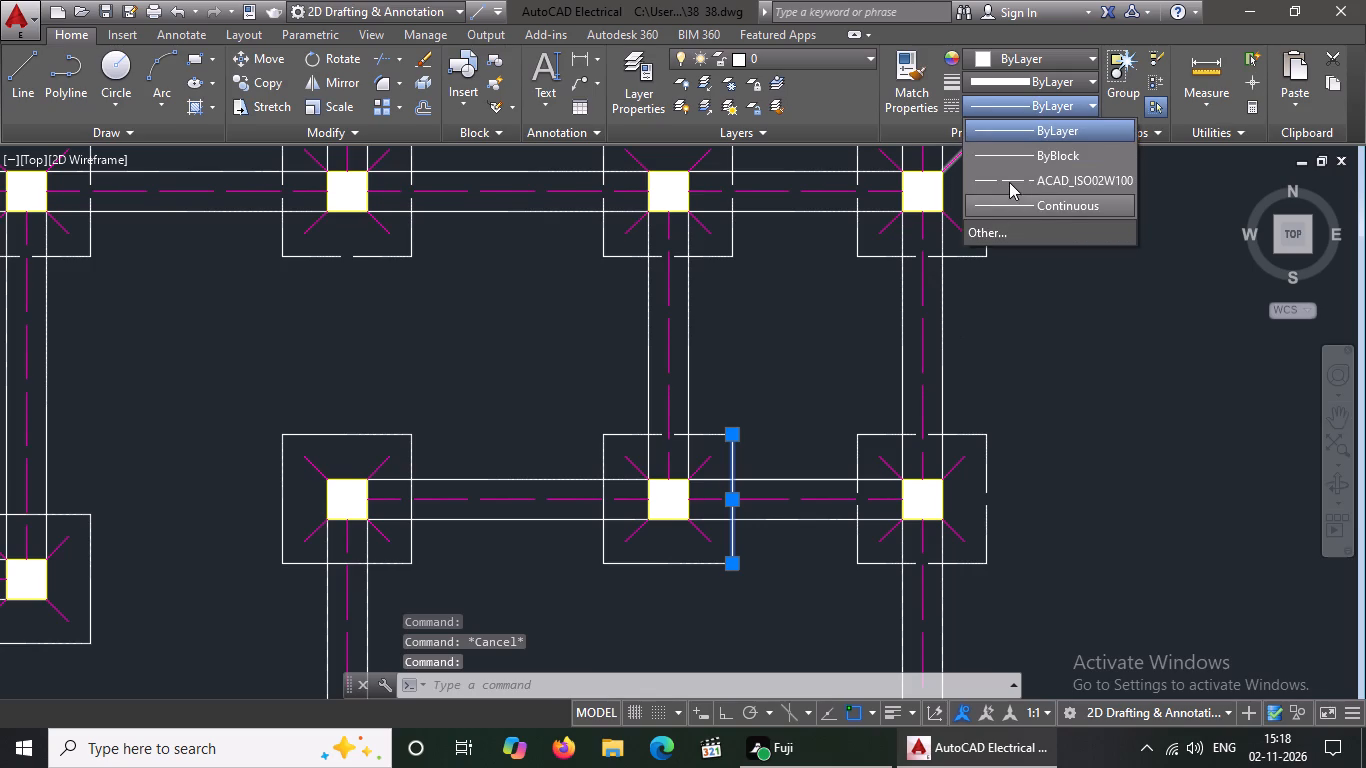
click(1012, 178)
key(Escape)
Set the west and south edges of the middle footing in the three-footing third row to linetype ACAD_ISO02W100.
scroll(597, 543, up, 2)
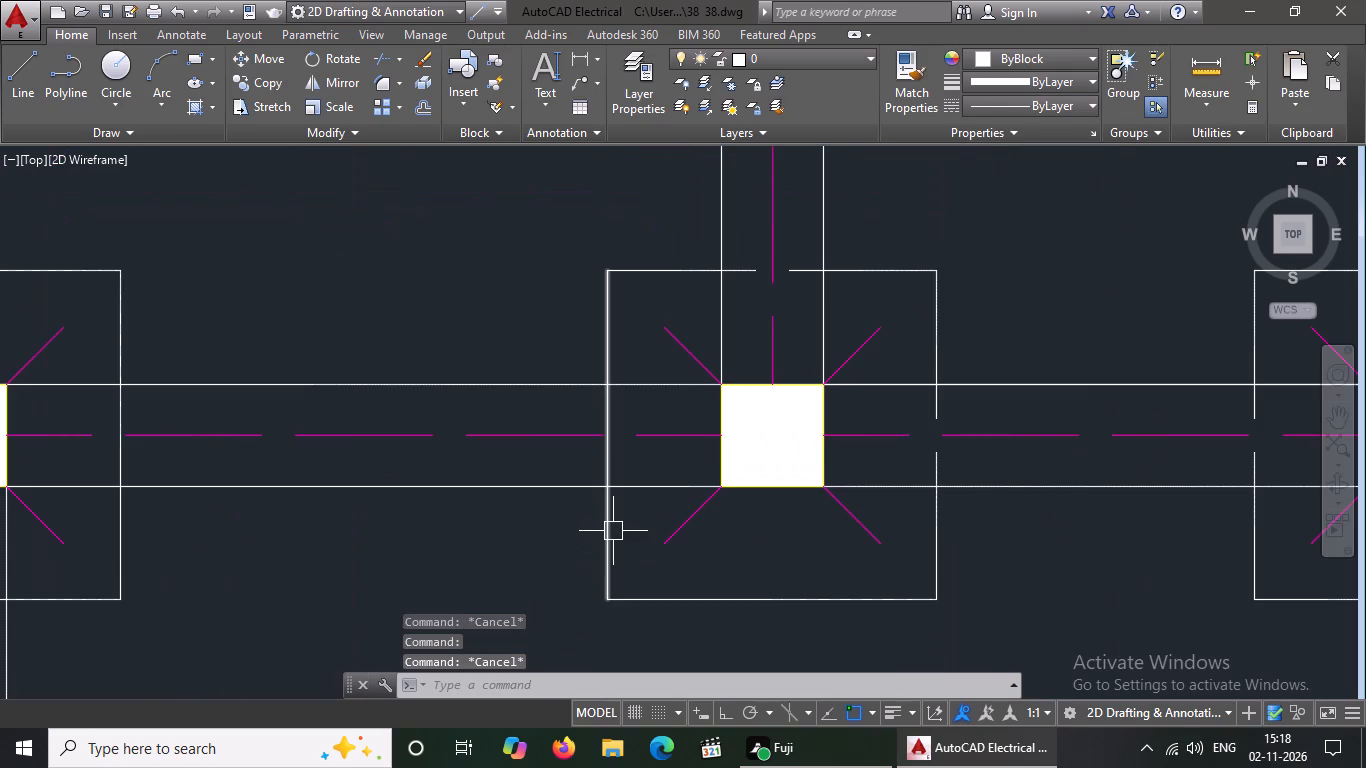
click(613, 531)
click(1056, 106)
drag(1030, 179, 1029, 192)
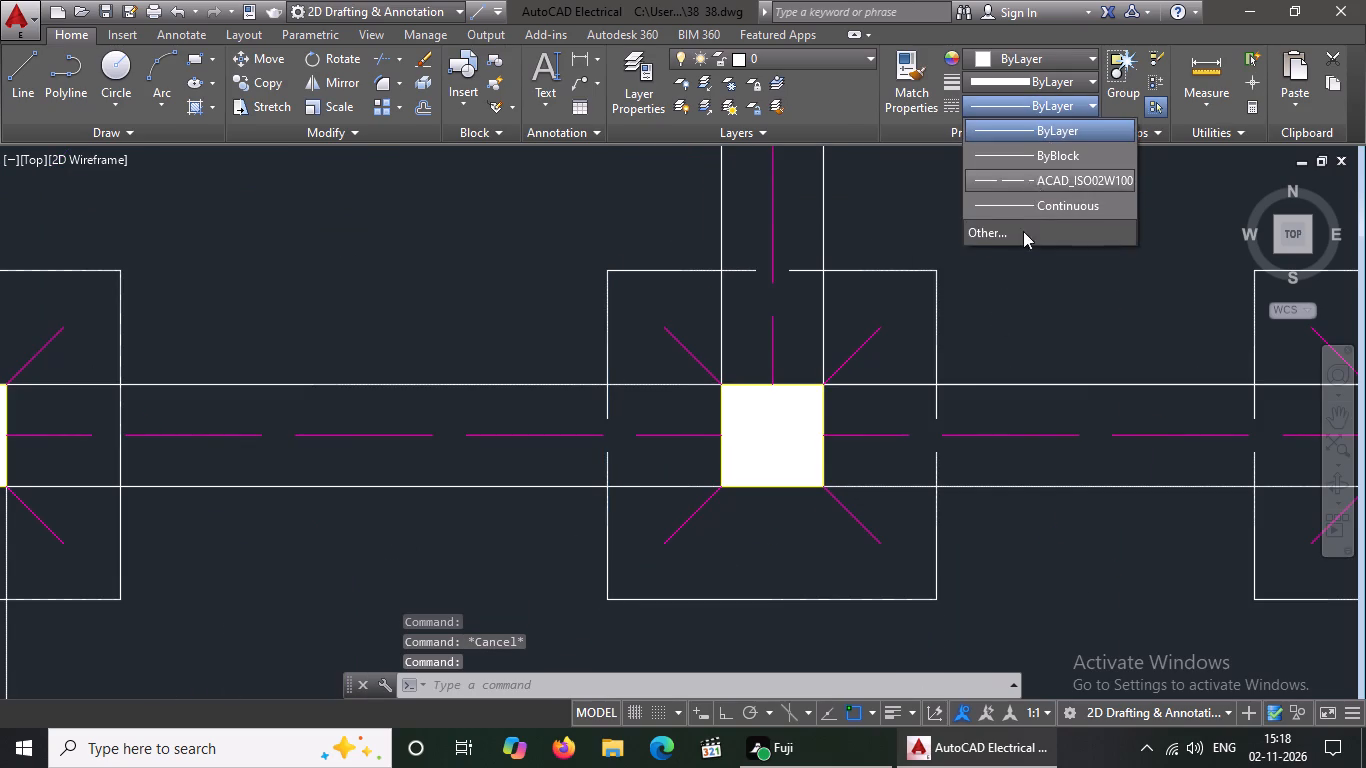
key(Escape)
click(826, 594)
click(1040, 104)
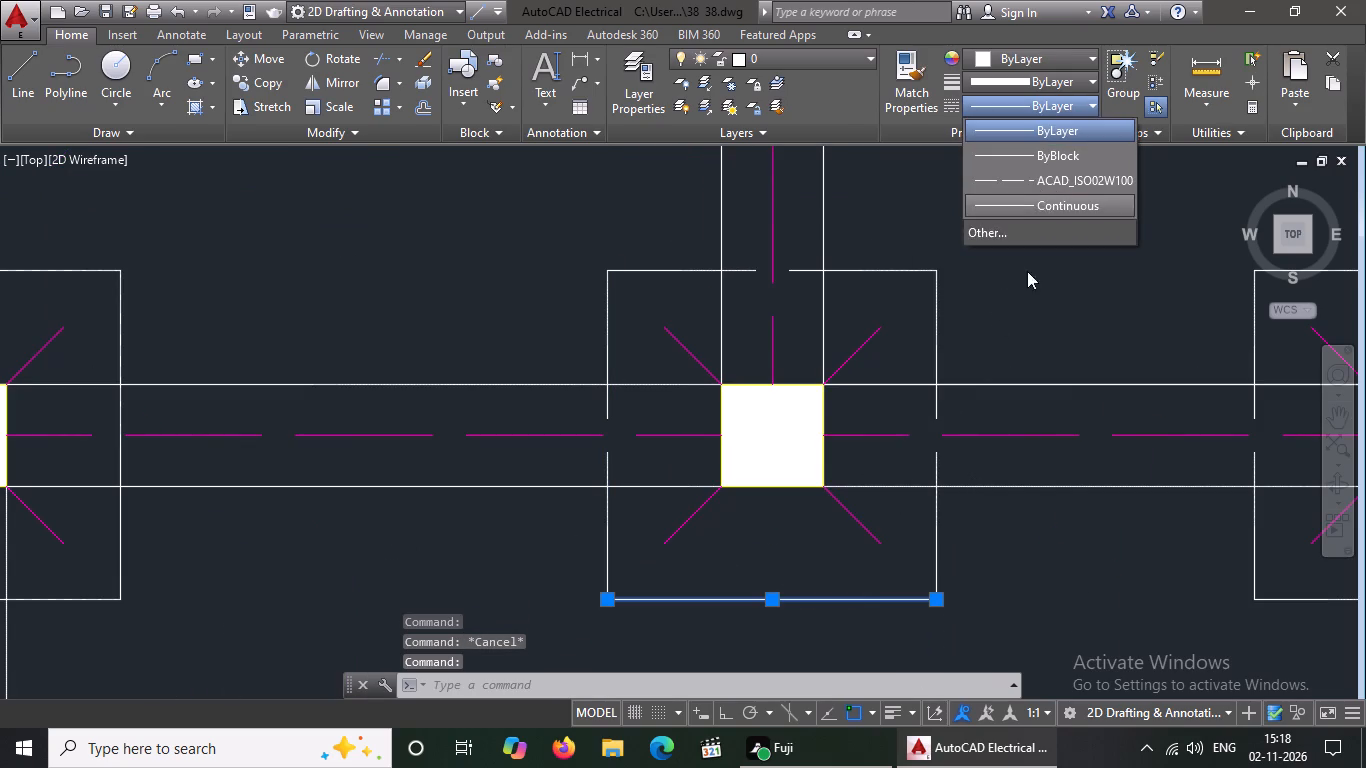
click(1053, 176)
key(Escape)
Set the north and west edges of the westernmost footing in the three-footing third row to linetype ACAD_ISO02W100.
scroll(858, 299, down, 4)
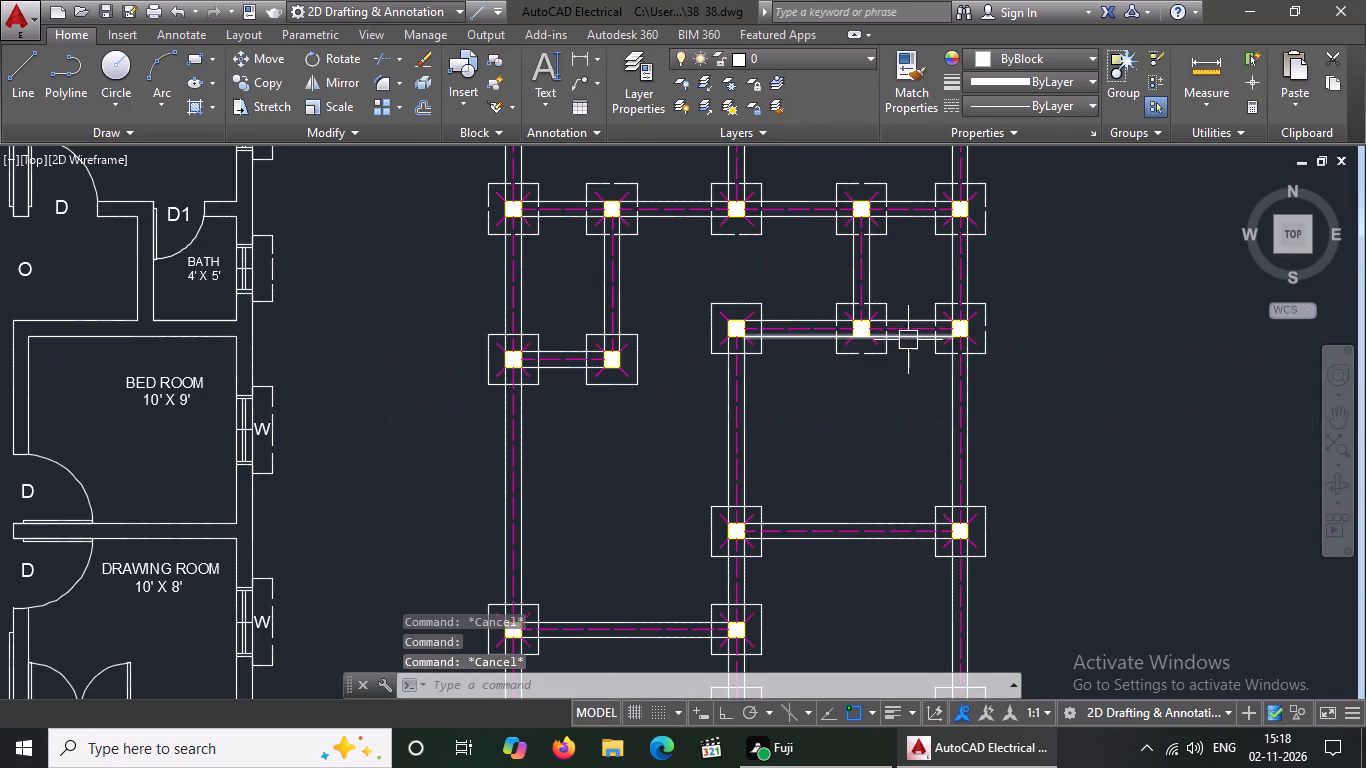
scroll(724, 308, up, 2)
click(754, 293)
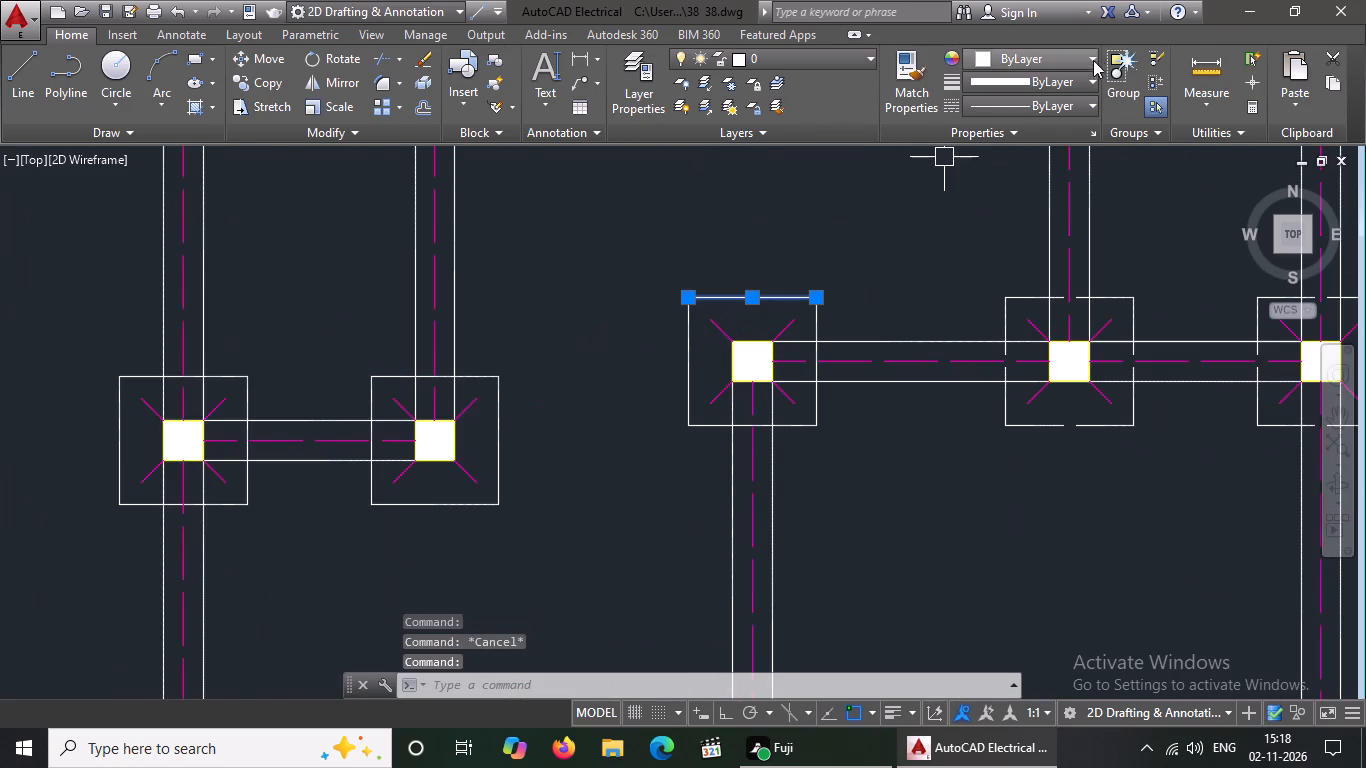
click(1030, 106)
click(1024, 173)
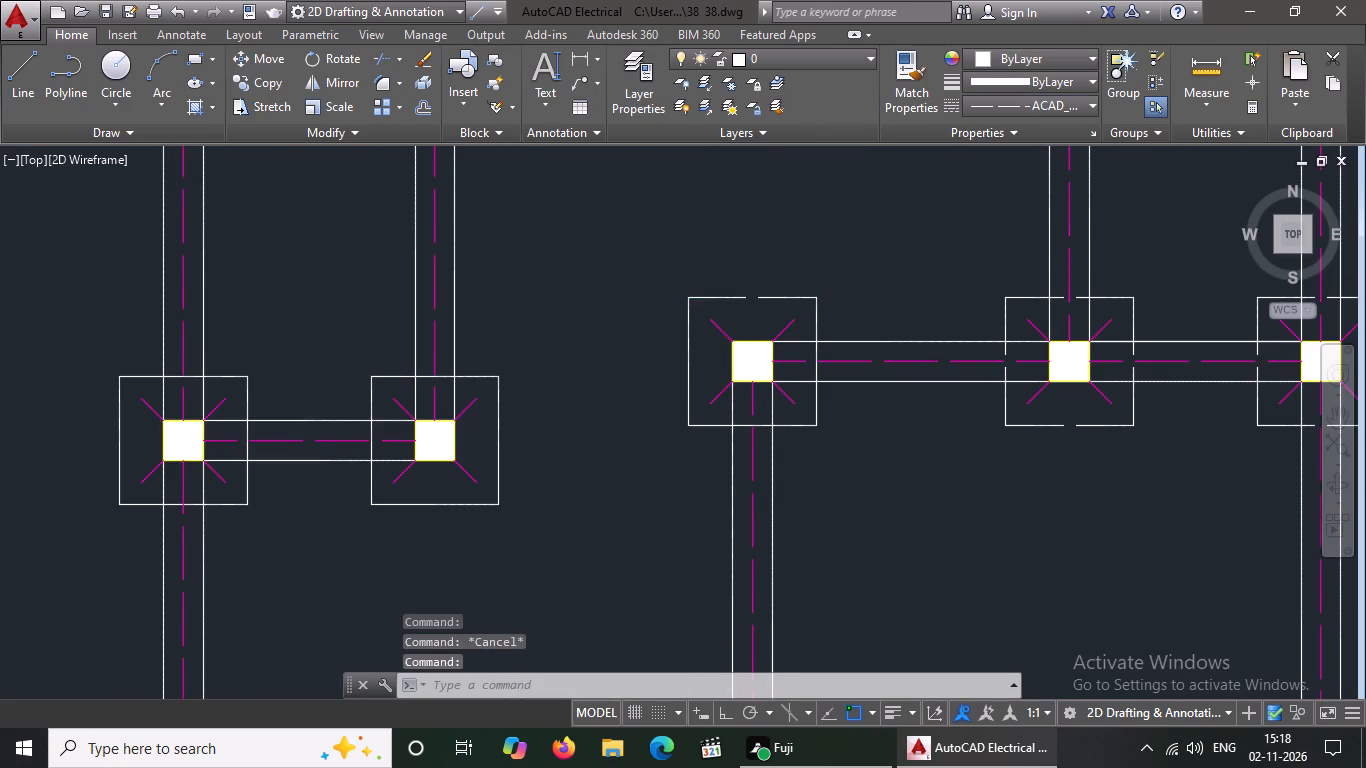
key(Escape)
click(697, 365)
click(683, 401)
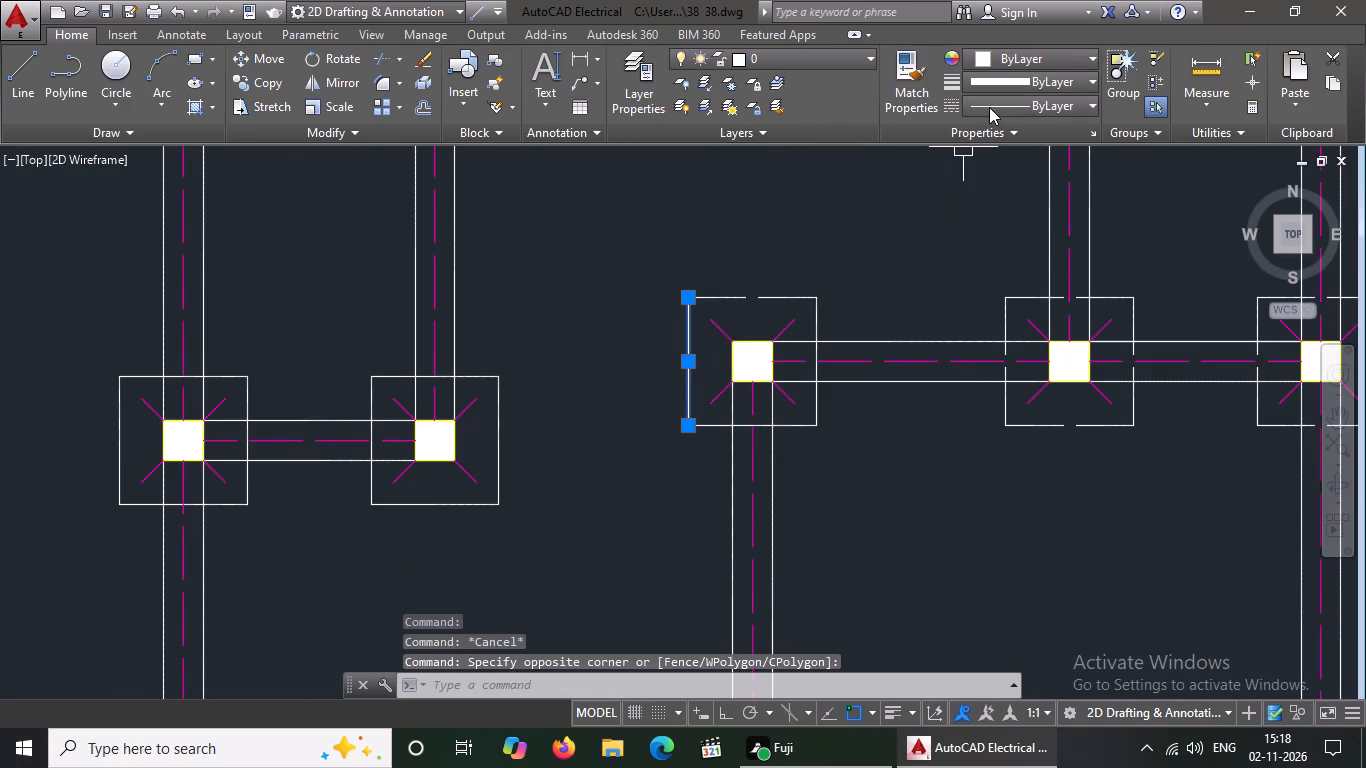
click(989, 108)
click(1028, 174)
key(Escape)
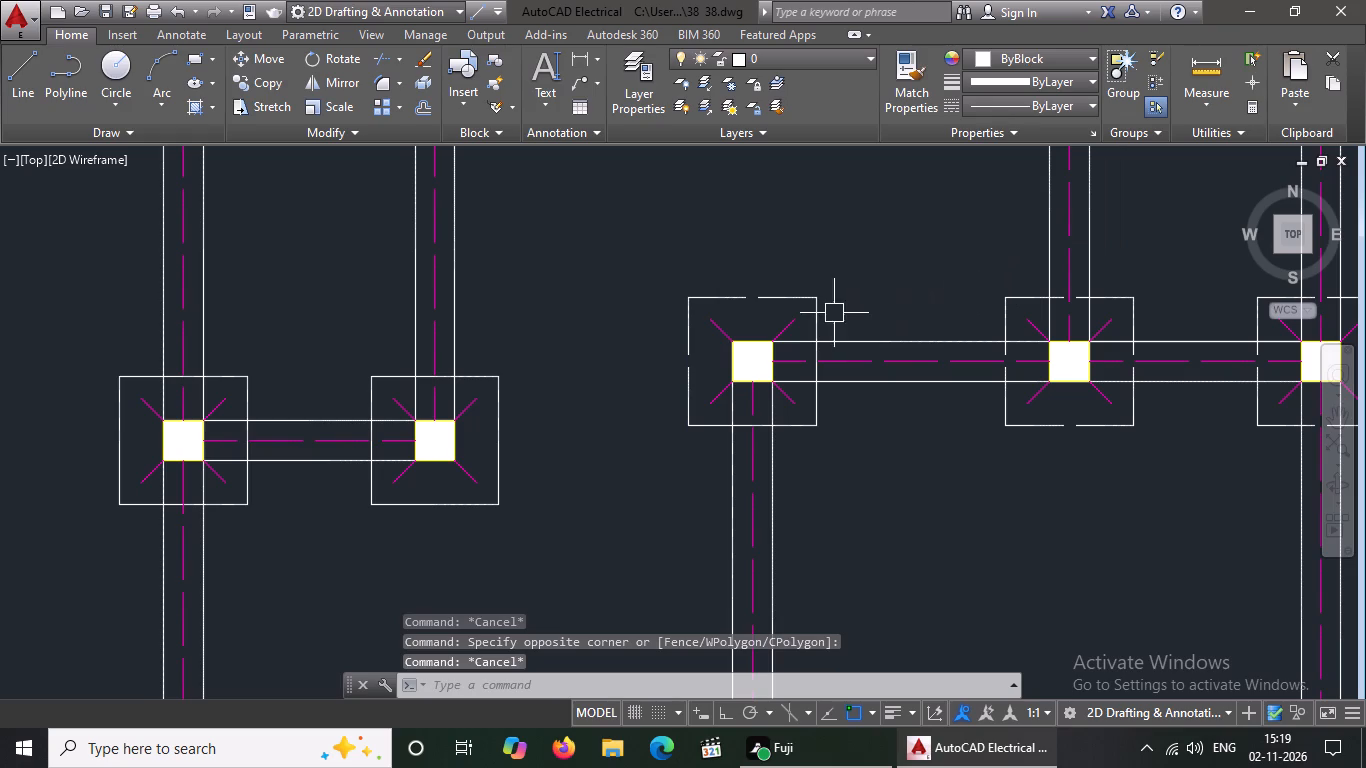
Set the east edge of the westernmost footing in the three-footing third row to linetype ACAD_ISO02W100.
click(821, 325)
click(1028, 108)
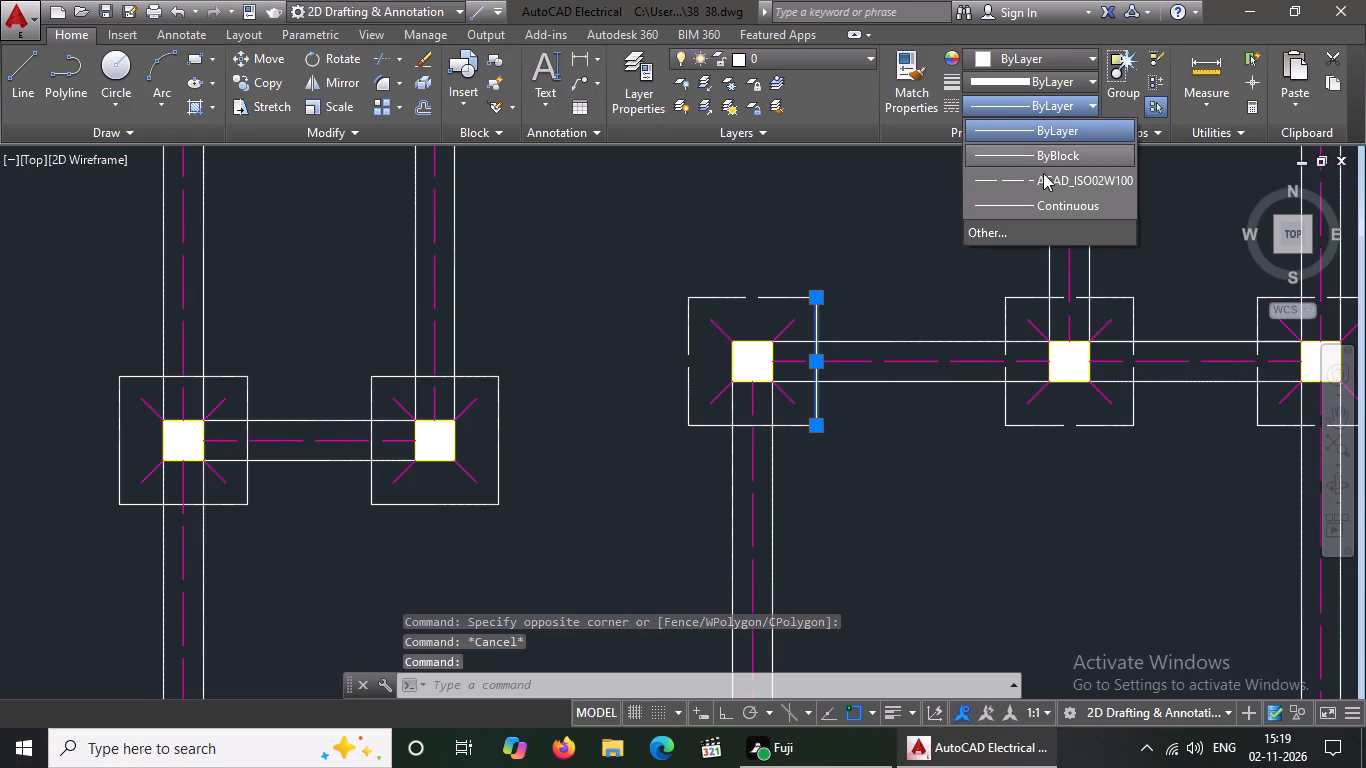
click(1040, 182)
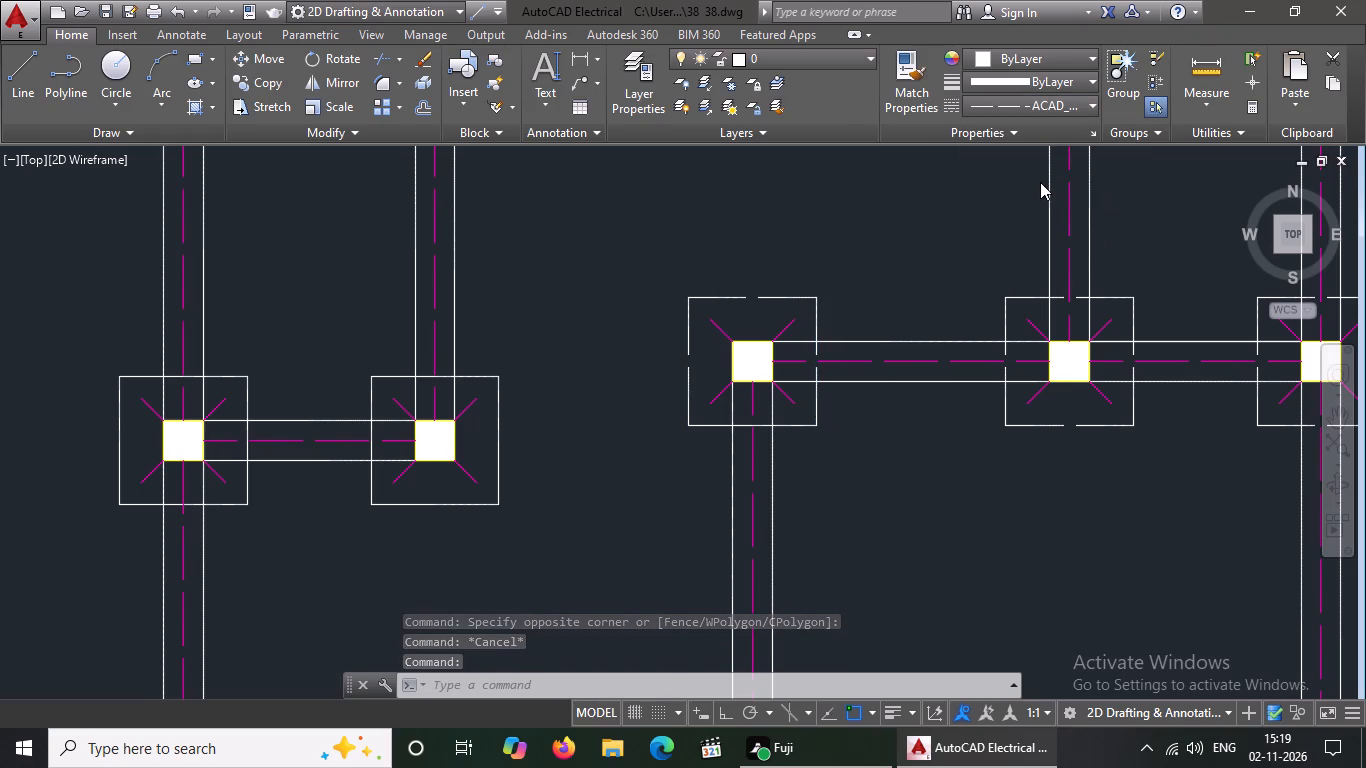
key(Escape)
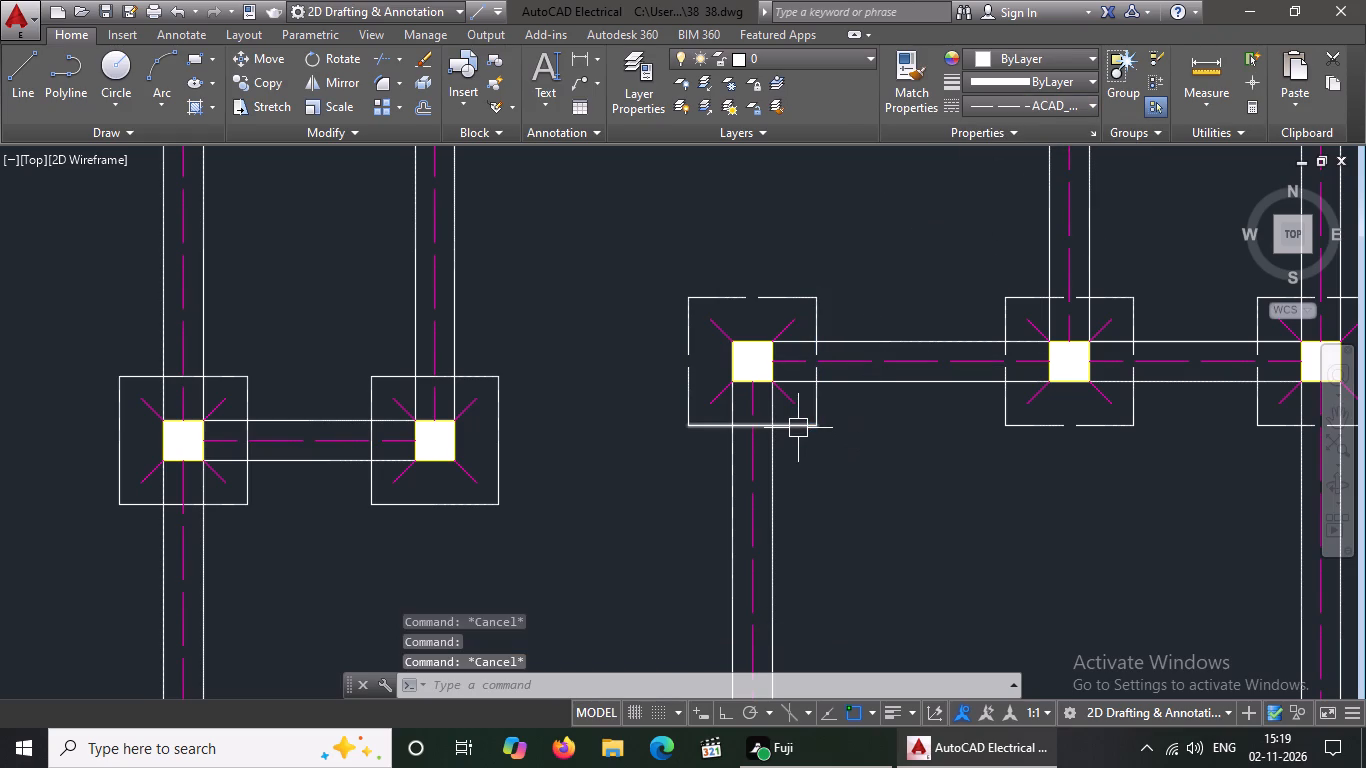
Set the south edge of the westernmost footing in the three-footing third row to linetype ACAD_ISO02W100.
click(798, 428)
click(1023, 108)
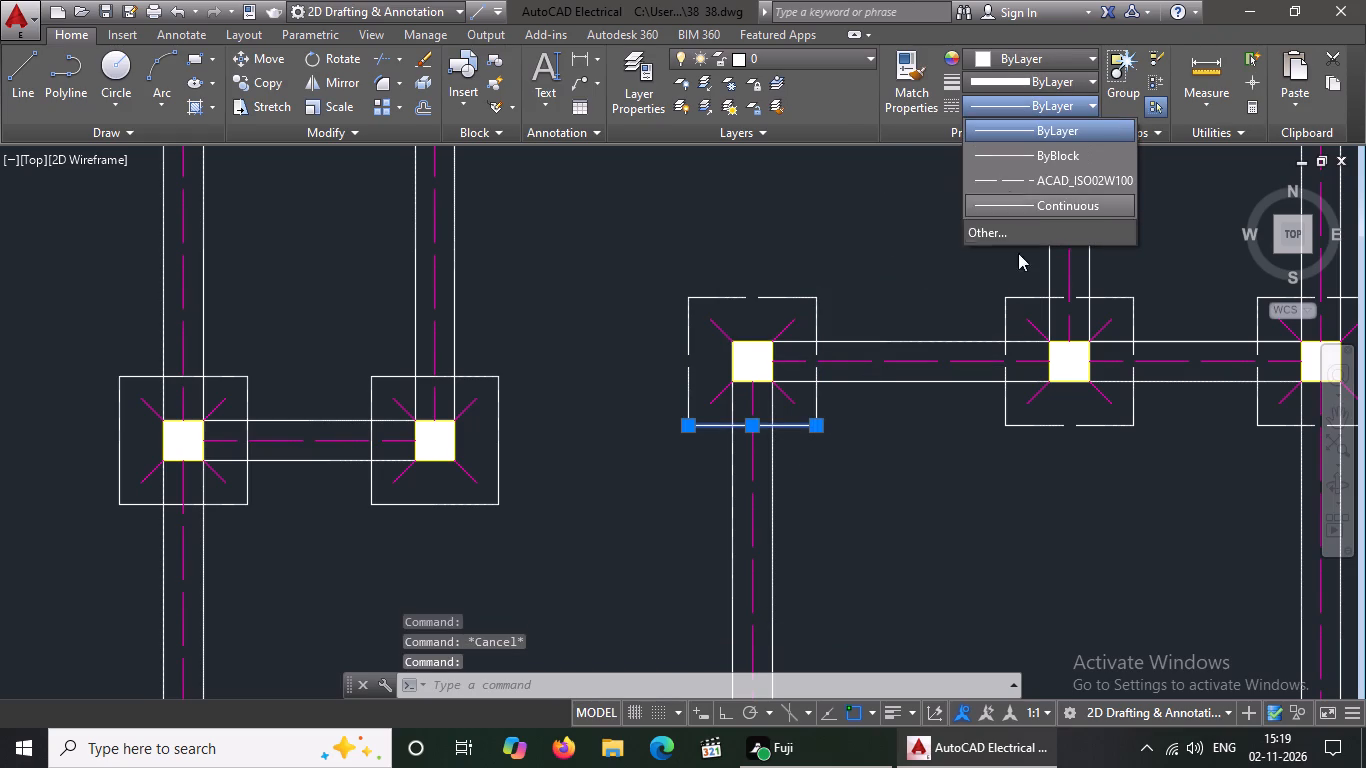
click(1021, 188)
key(Escape)
Set the north and east edges of the east footing in the western two-footing row to linetype ACAD_ISO02W100.
scroll(653, 280, down, 2)
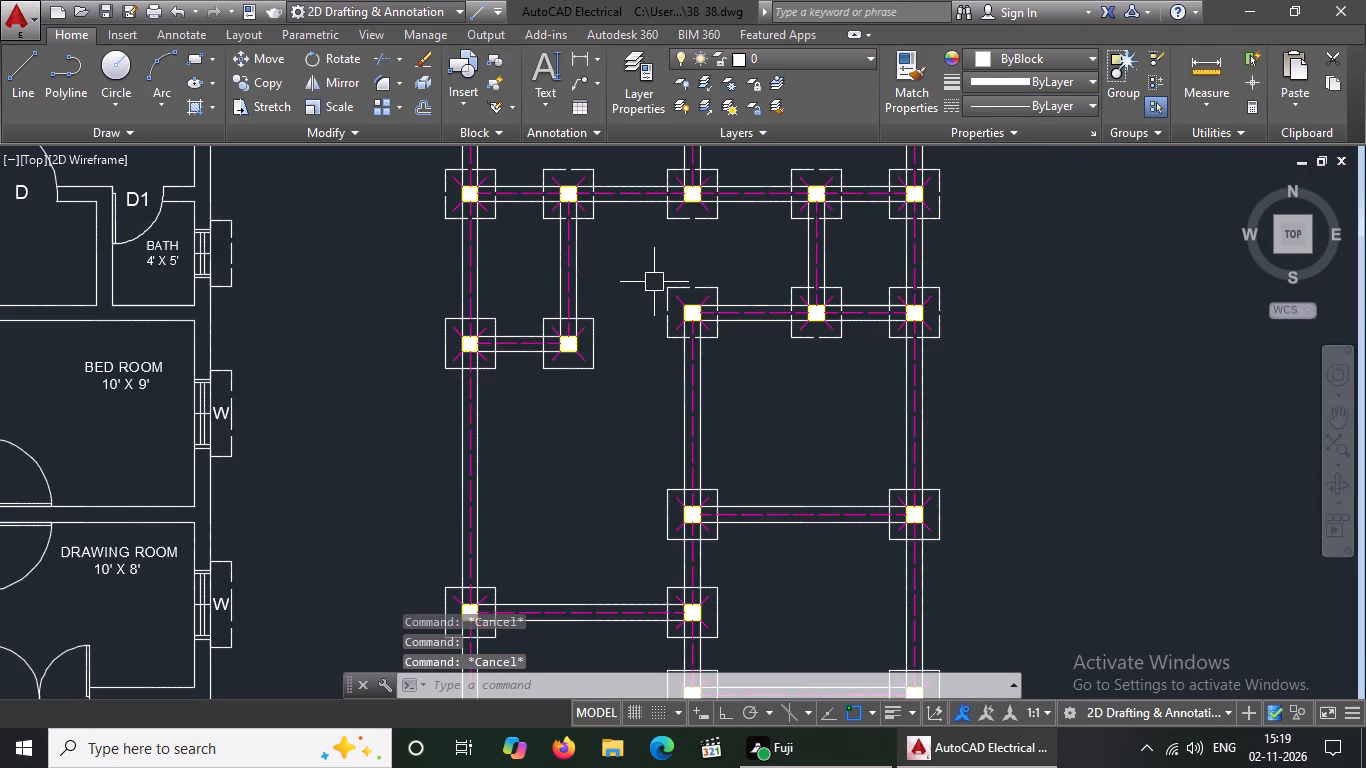
scroll(543, 330, up, 3)
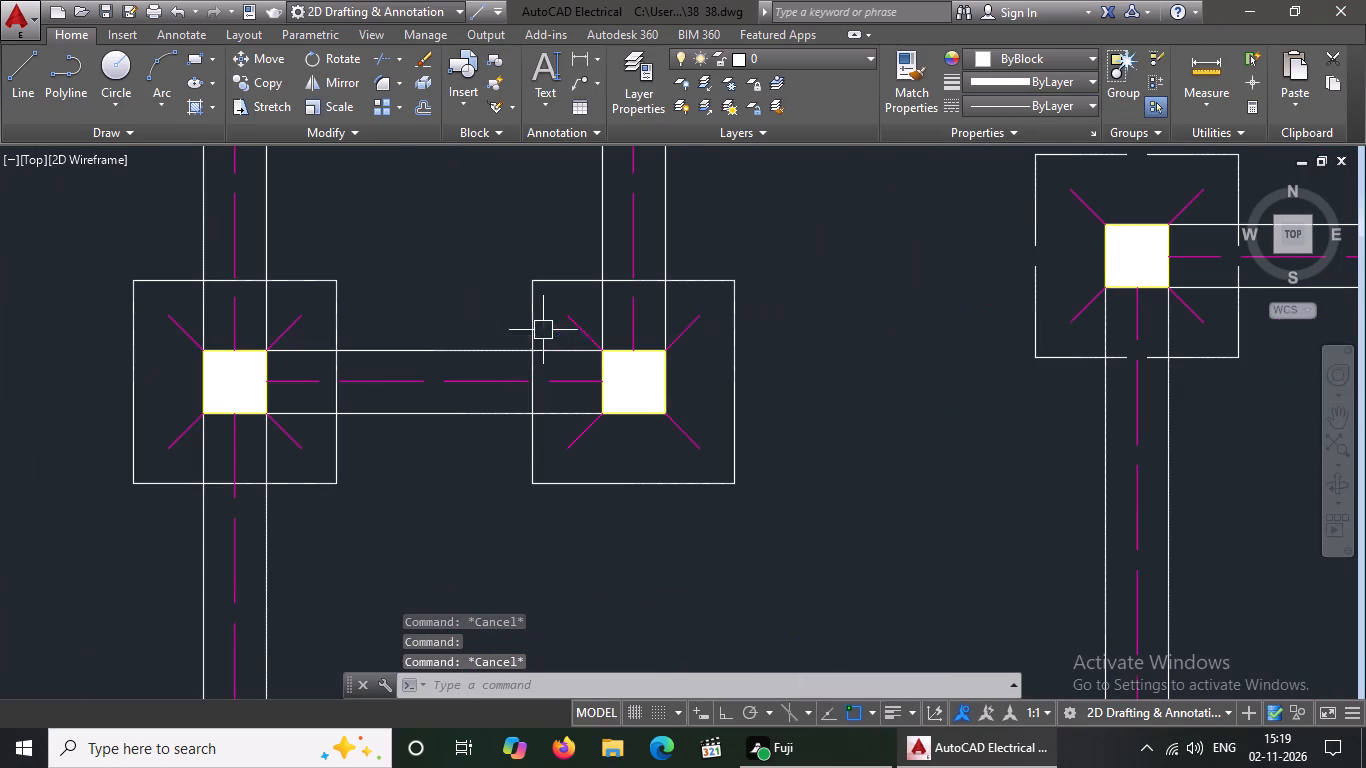
click(577, 281)
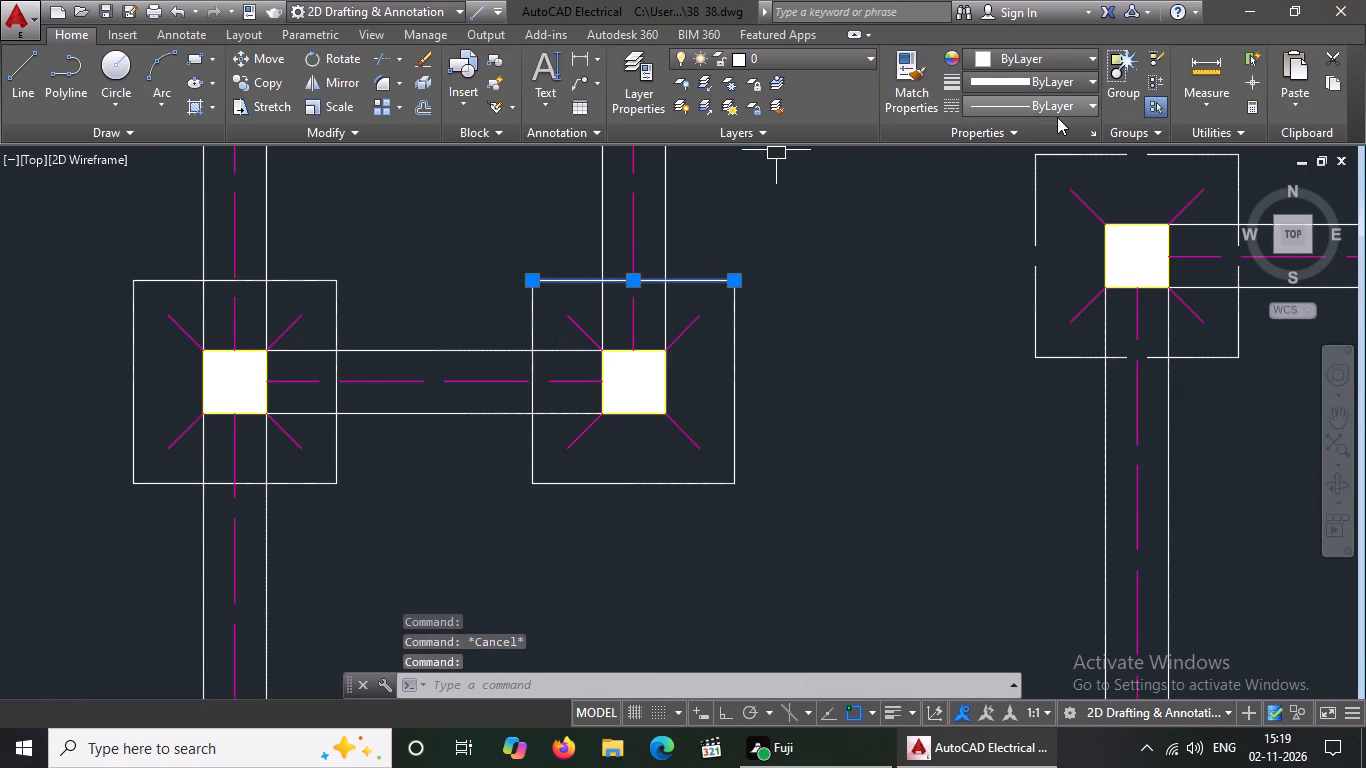
click(1082, 107)
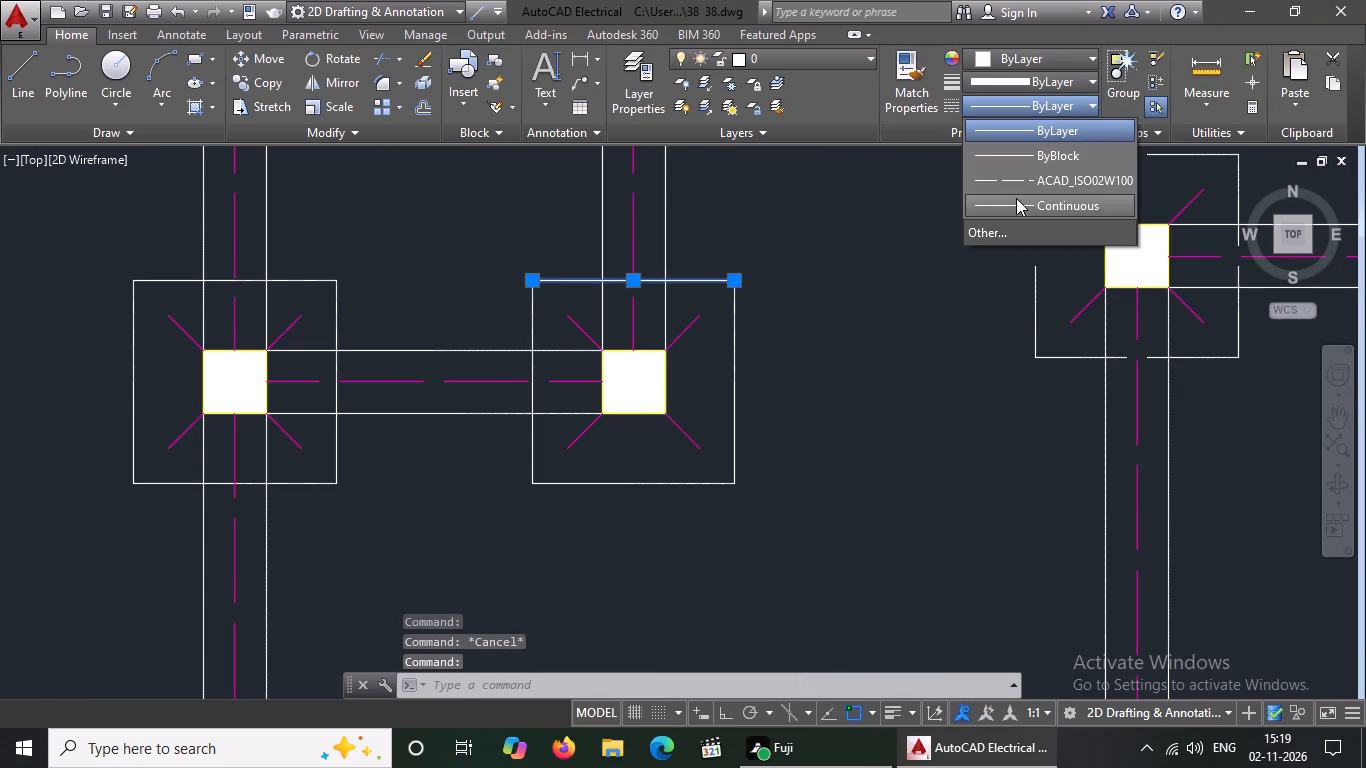
click(1031, 174)
key(Escape)
click(730, 378)
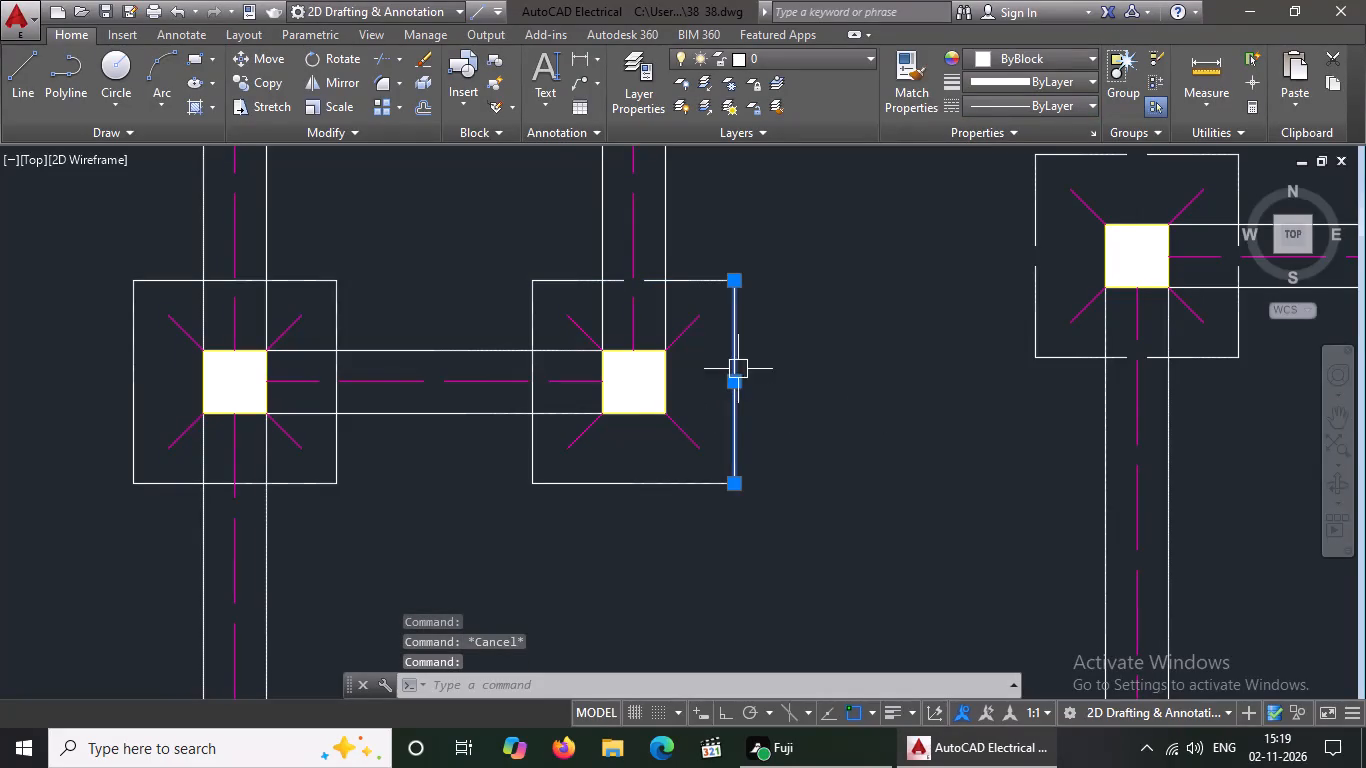
click(1035, 110)
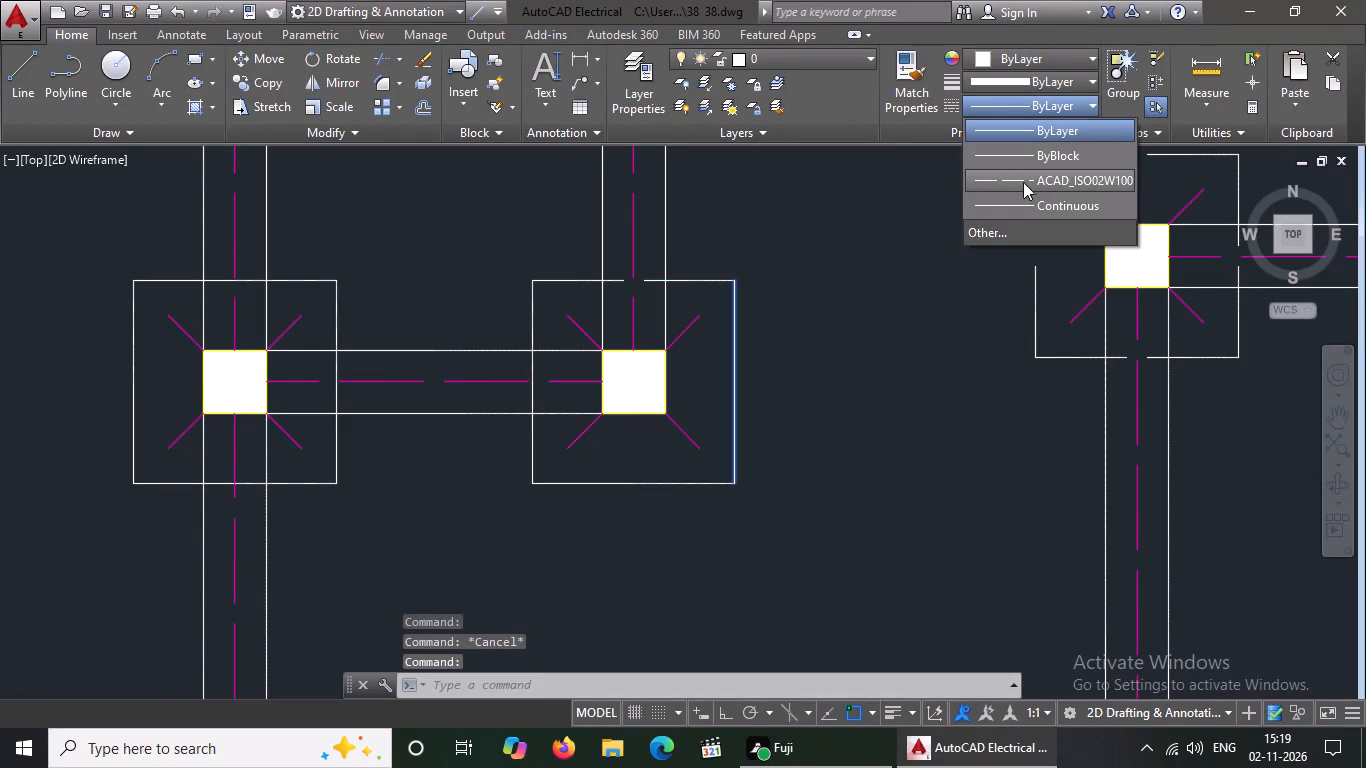
click(1024, 178)
key(Escape)
Set the west and south edges of the east footing in the western two-footing row to linetype ACAD_ISO02W100.
click(535, 450)
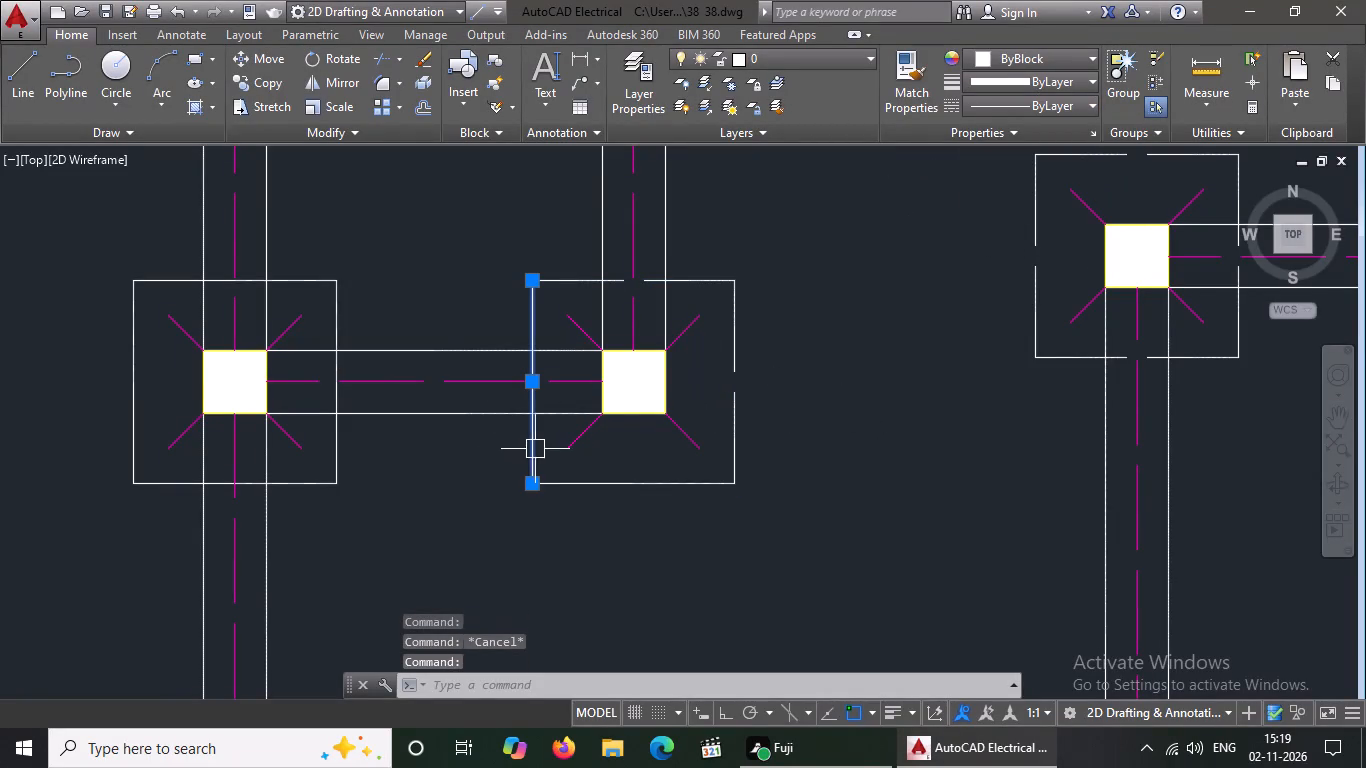
click(1031, 108)
click(1043, 180)
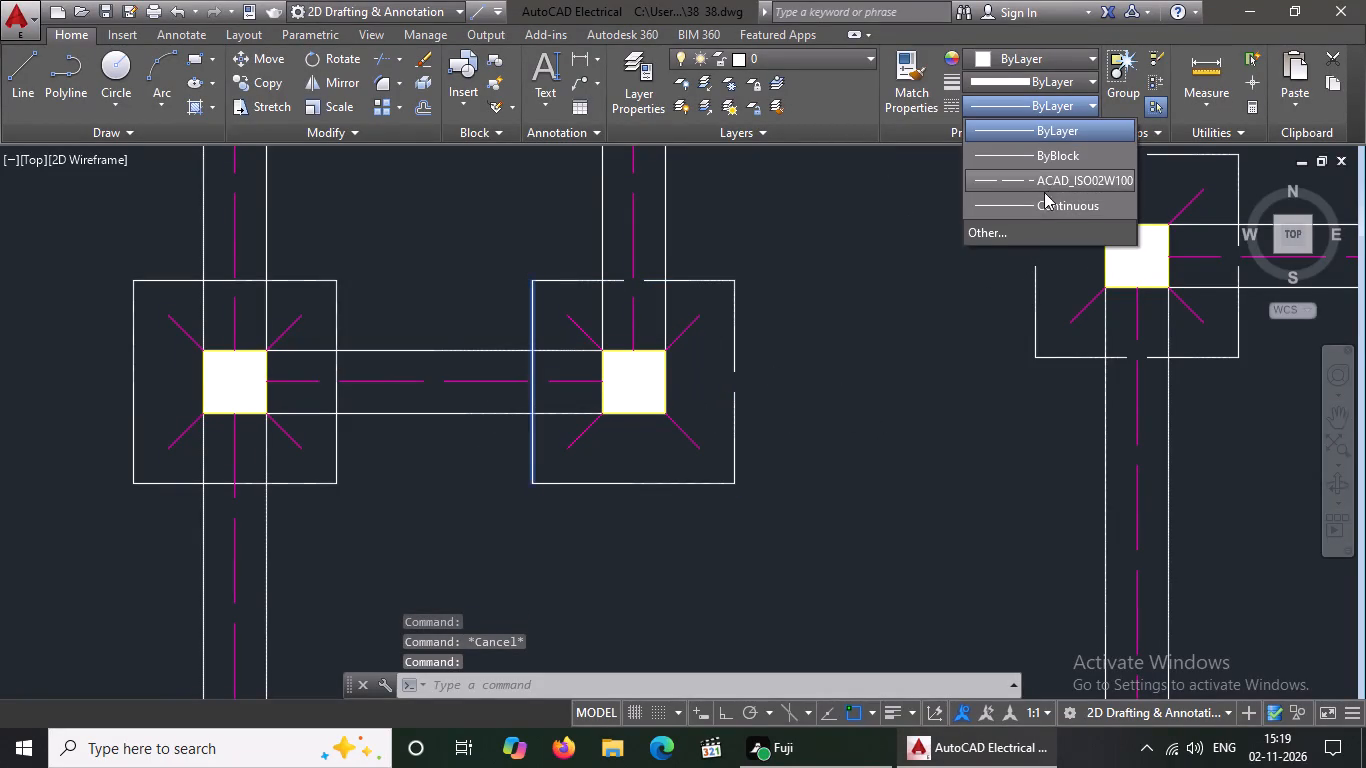
key(Escape)
click(704, 480)
drag(990, 98, 994, 113)
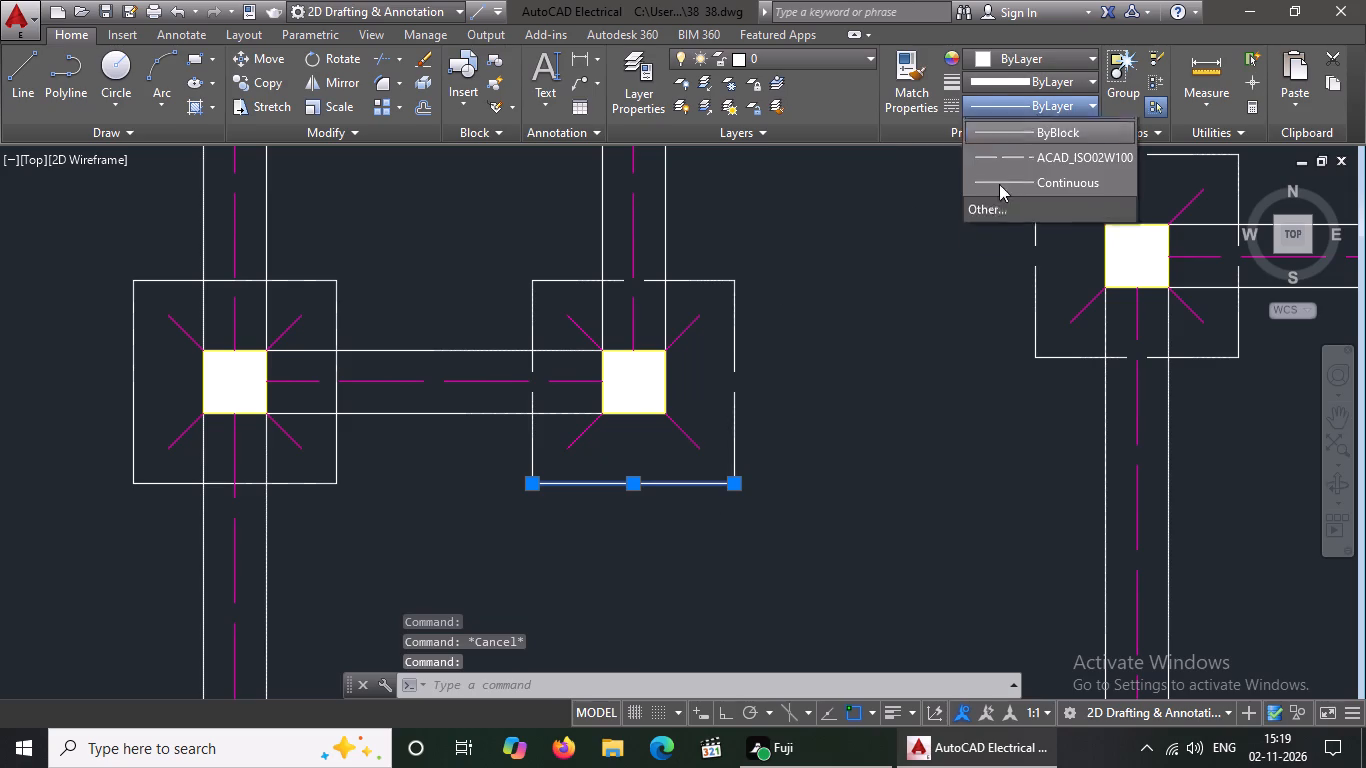
click(1010, 173)
key(Escape)
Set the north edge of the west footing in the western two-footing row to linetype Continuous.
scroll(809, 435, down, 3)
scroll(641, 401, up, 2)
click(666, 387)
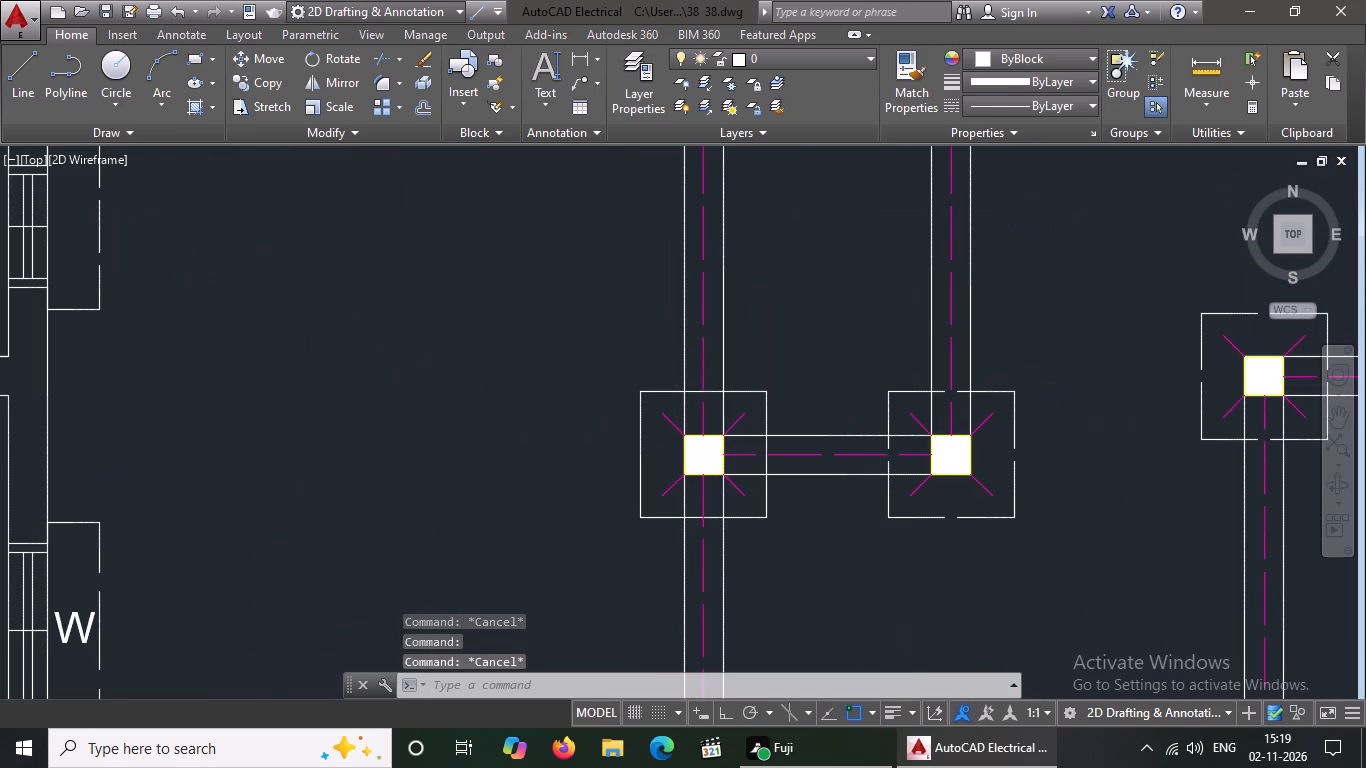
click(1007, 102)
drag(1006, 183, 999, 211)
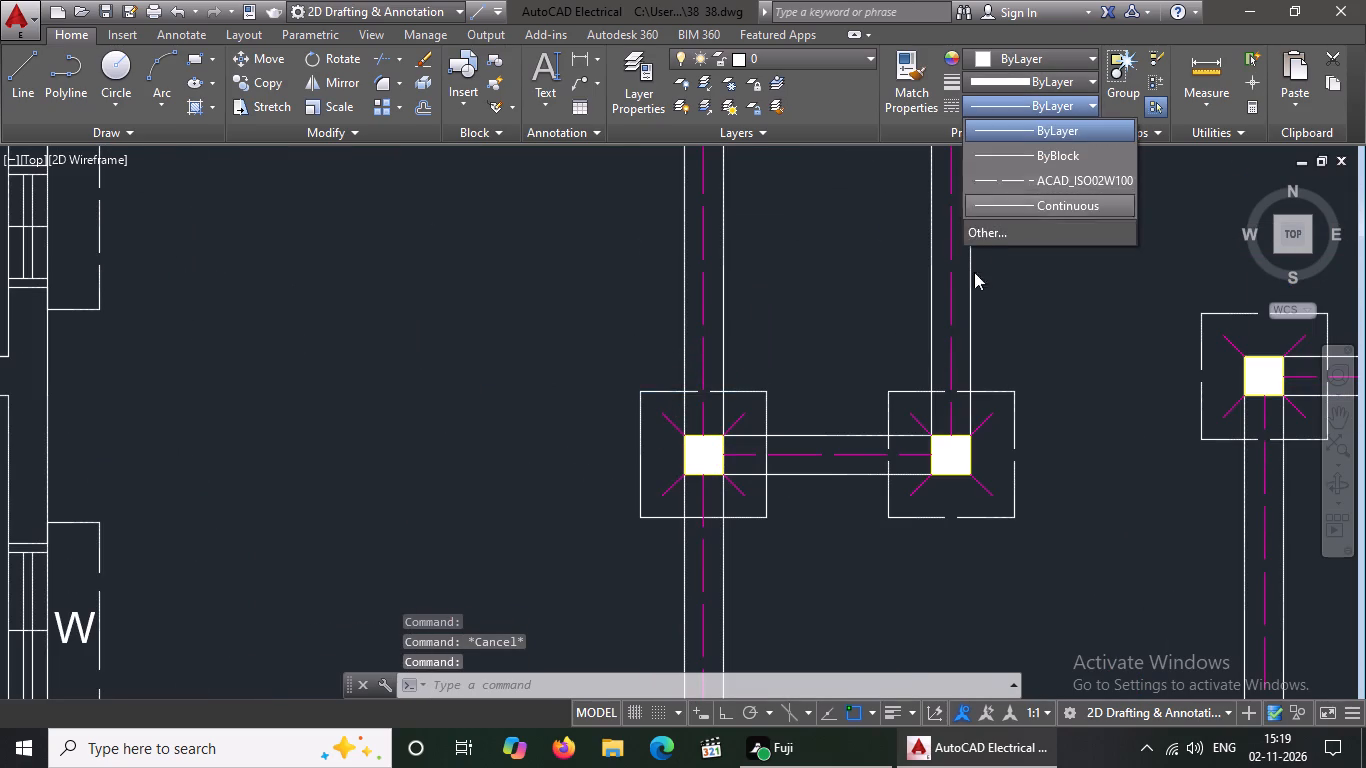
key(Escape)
Set the north and west edges of the west footing in the western two-footing row to linetype ACAD_ISO02W100.
click(661, 395)
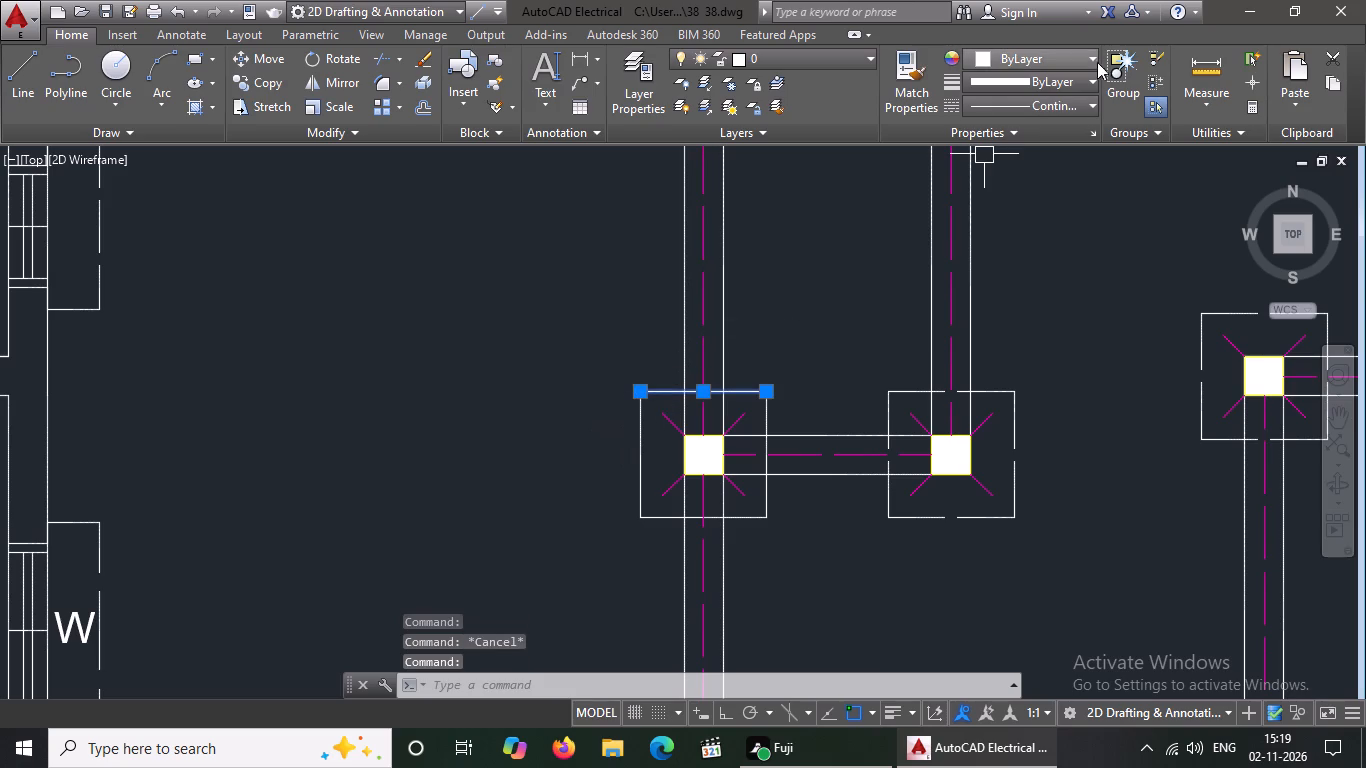
click(1037, 95)
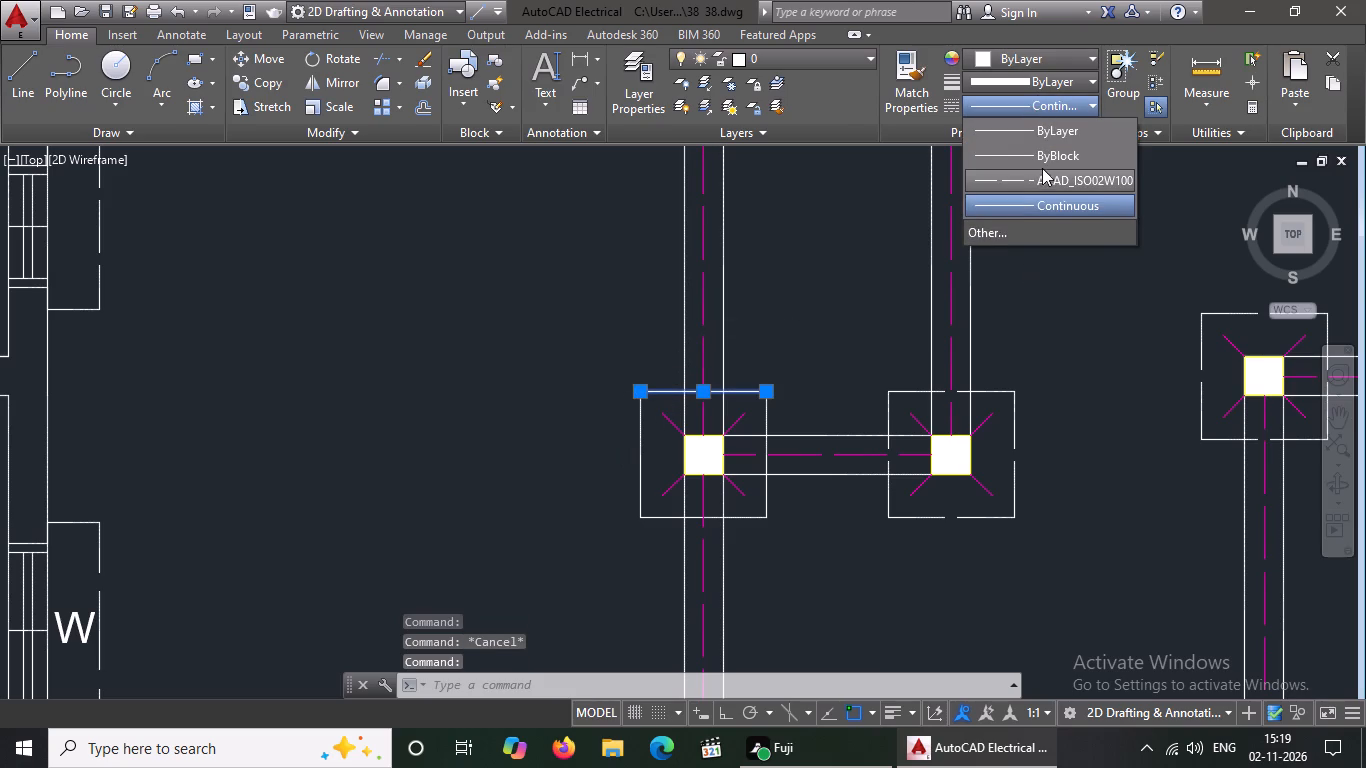
click(1039, 186)
key(Escape)
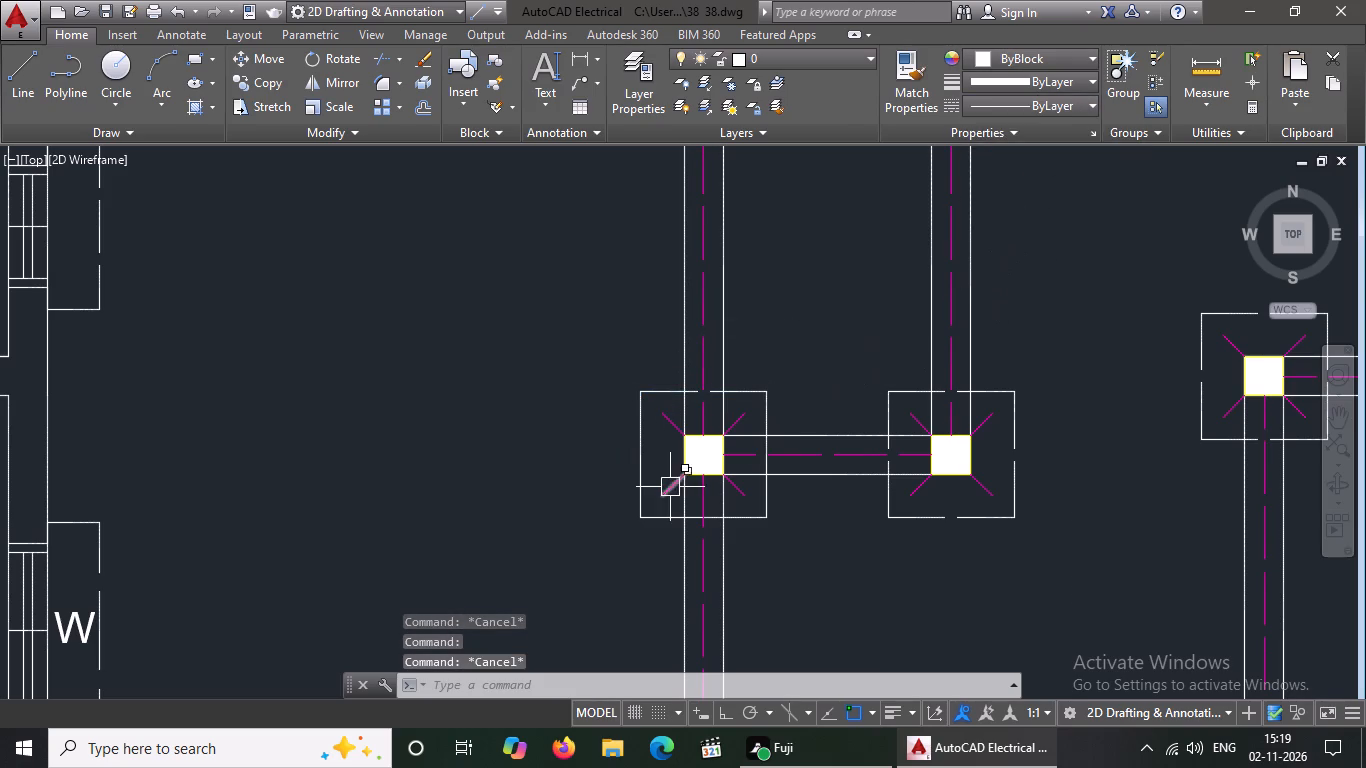
click(657, 474)
click(604, 470)
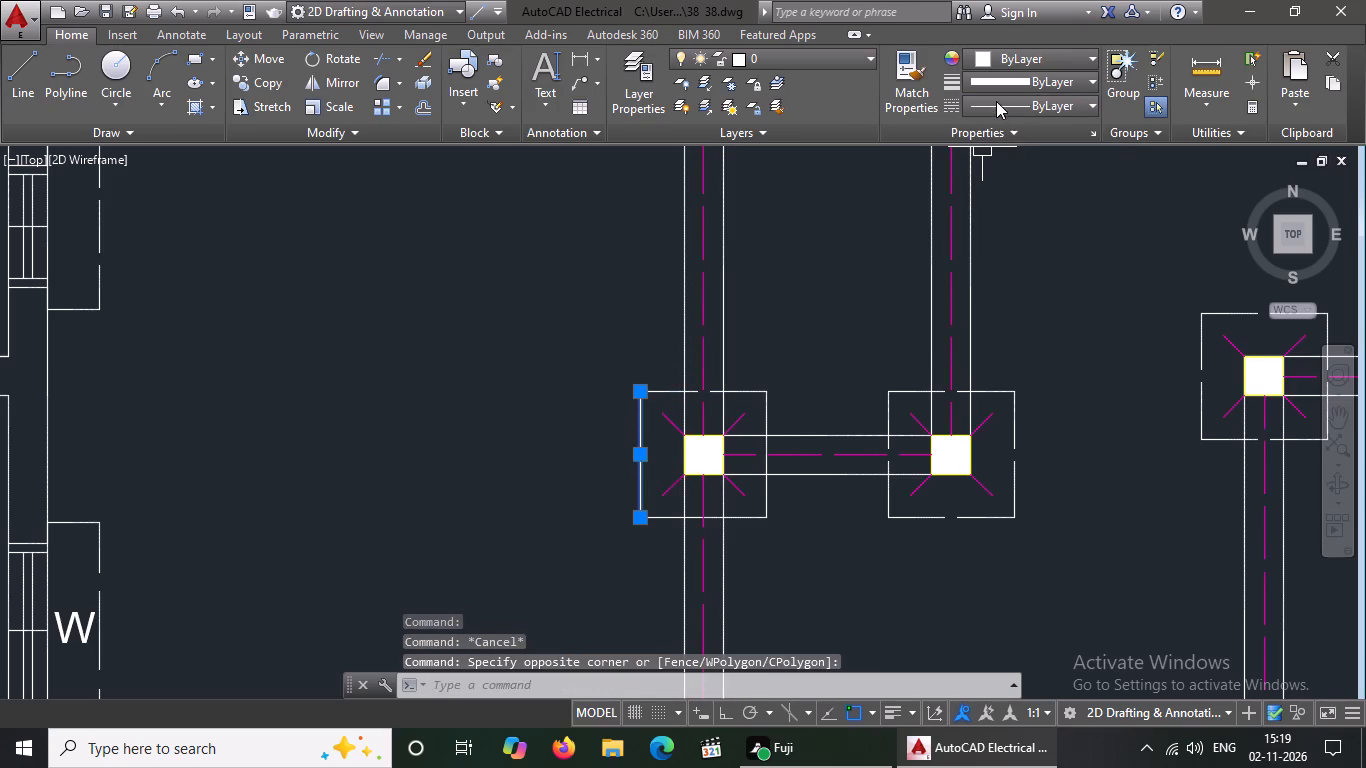
click(996, 101)
click(1016, 176)
key(Escape)
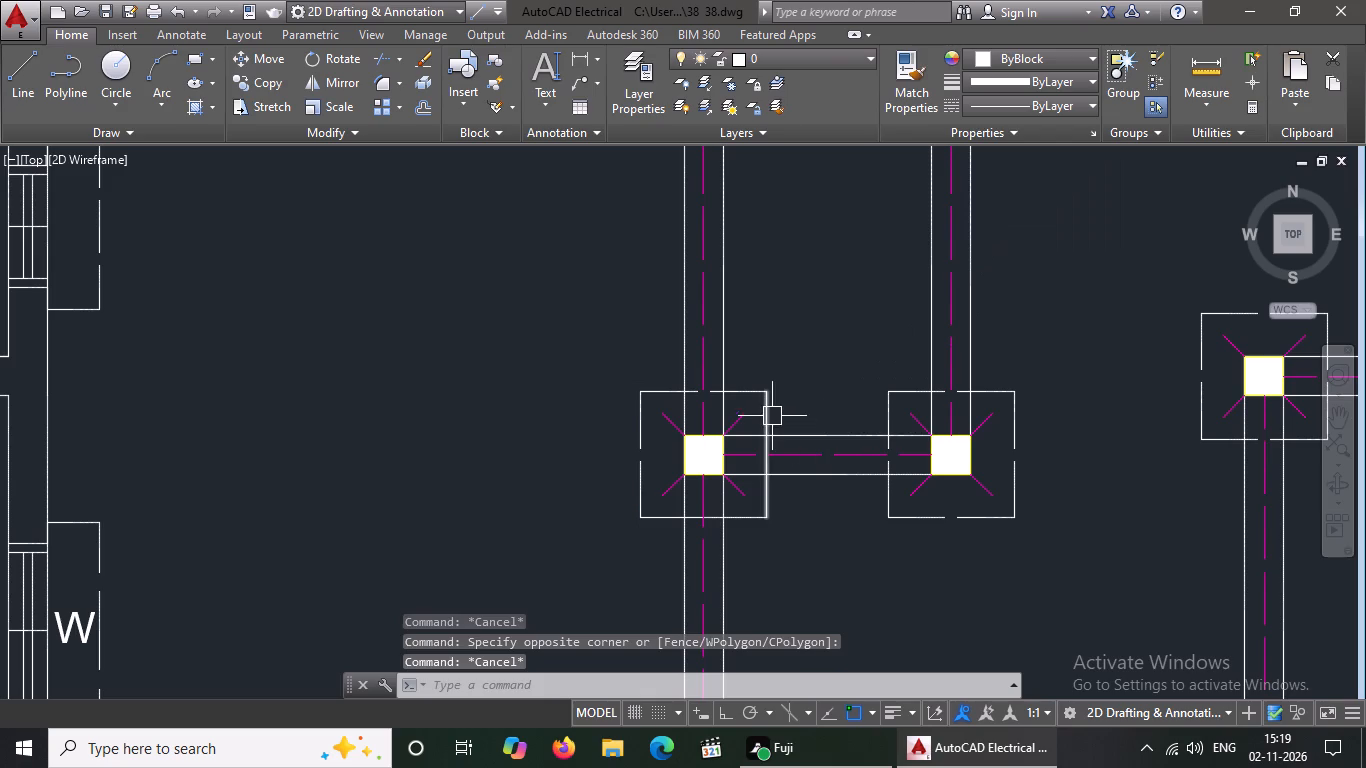
Set the east and south edges of the west footing in the western two-footing row to linetype ACAD_ISO02W100.
click(764, 422)
click(1025, 96)
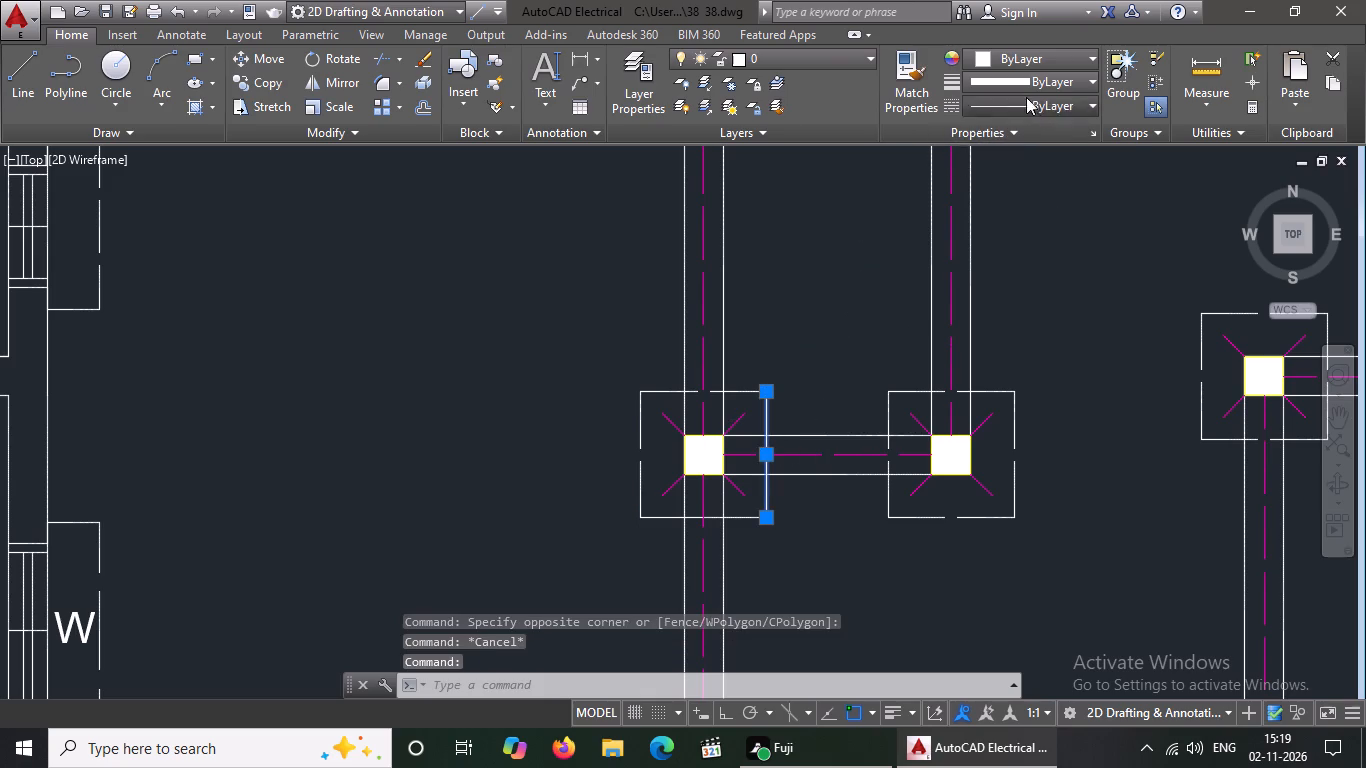
click(1049, 181)
key(Escape)
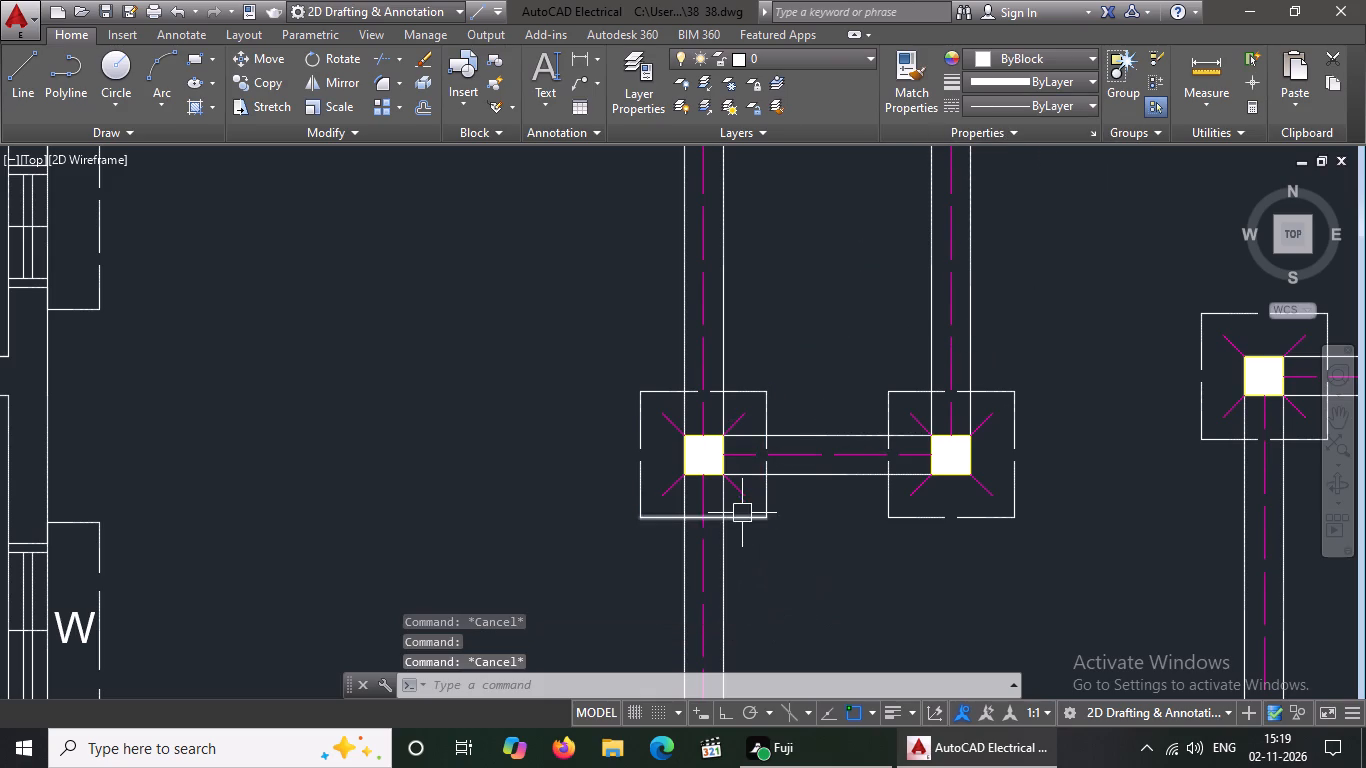
click(742, 513)
click(977, 103)
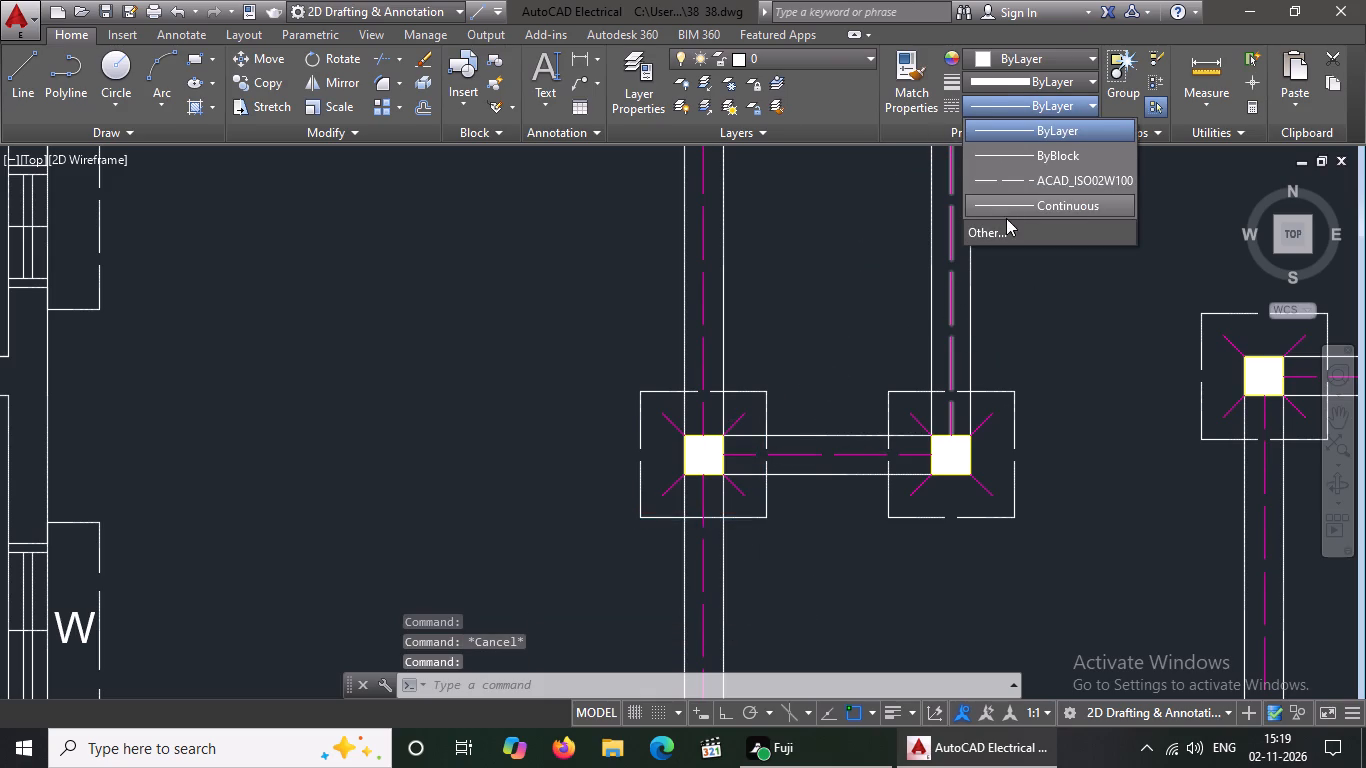
click(1016, 178)
key(Escape)
In the two-footing row directly south of the three-footing row, set the west footing's north and west edges to linetype ACAD_ISO02W100.
scroll(782, 320, down, 2)
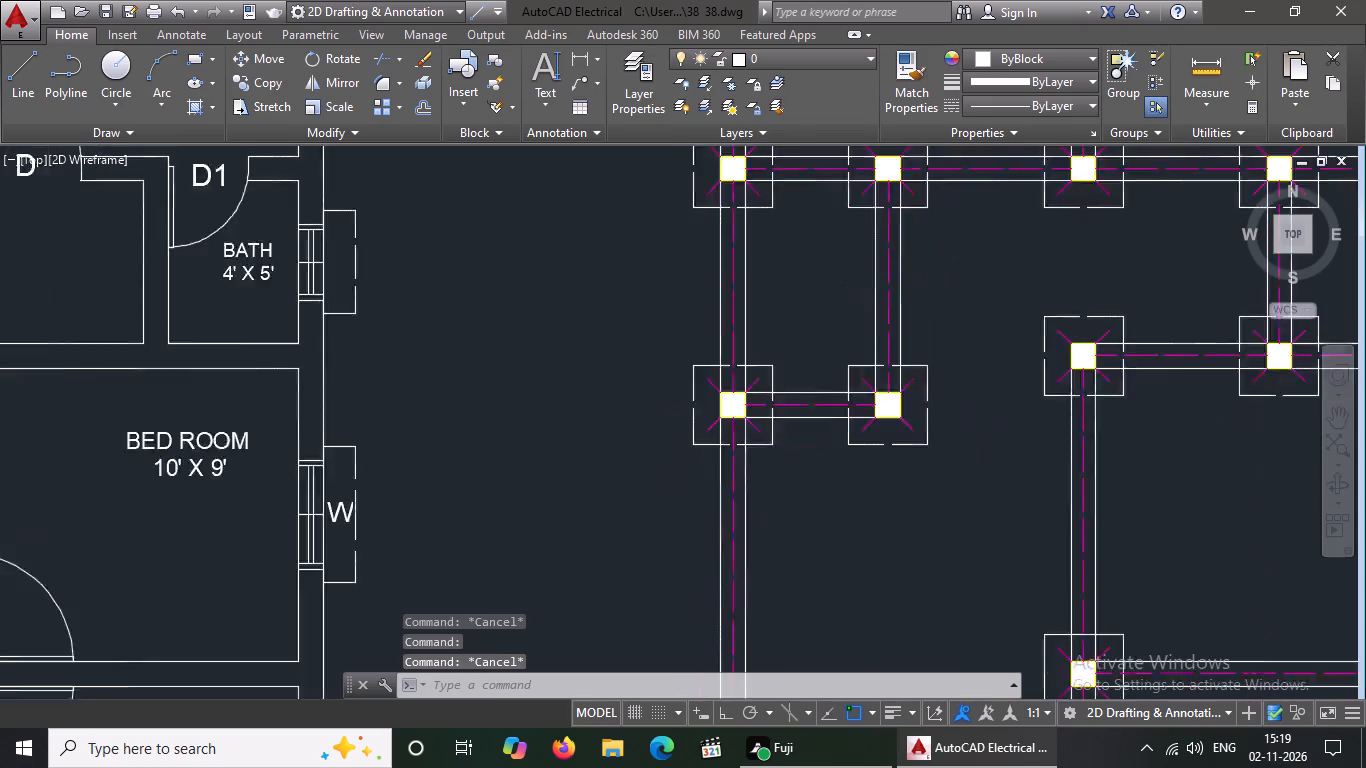
key(Escape)
scroll(888, 388, up, 3)
scroll(888, 388, down, 3)
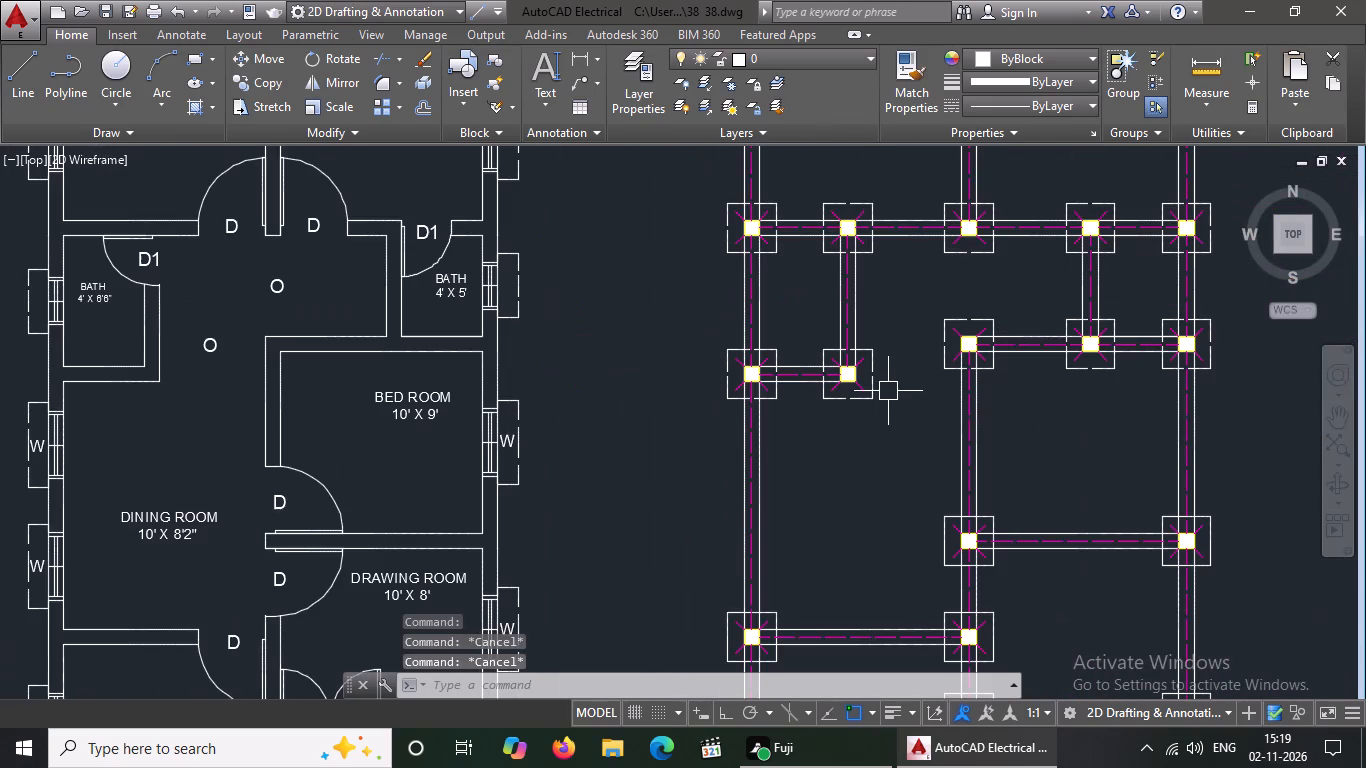
scroll(1210, 572, up, 2)
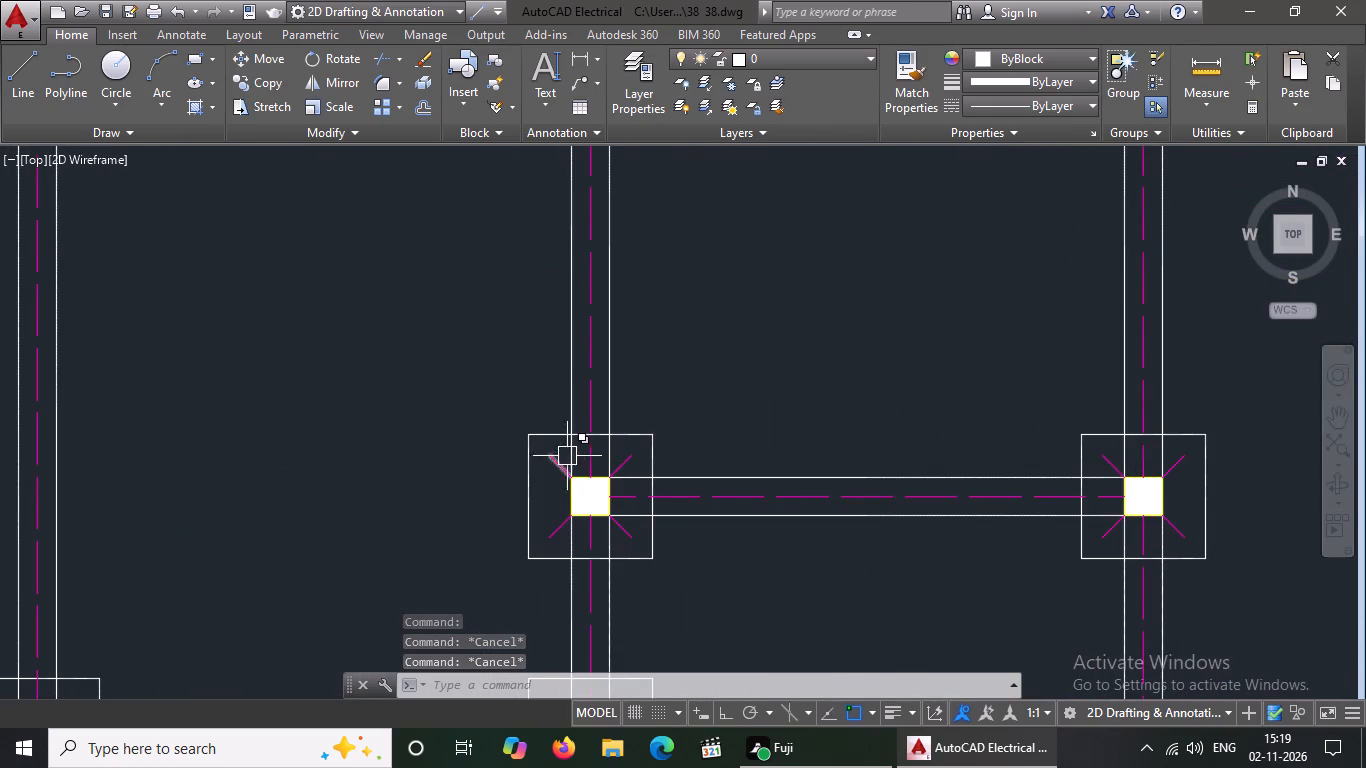
click(550, 441)
drag(1029, 99, 1026, 118)
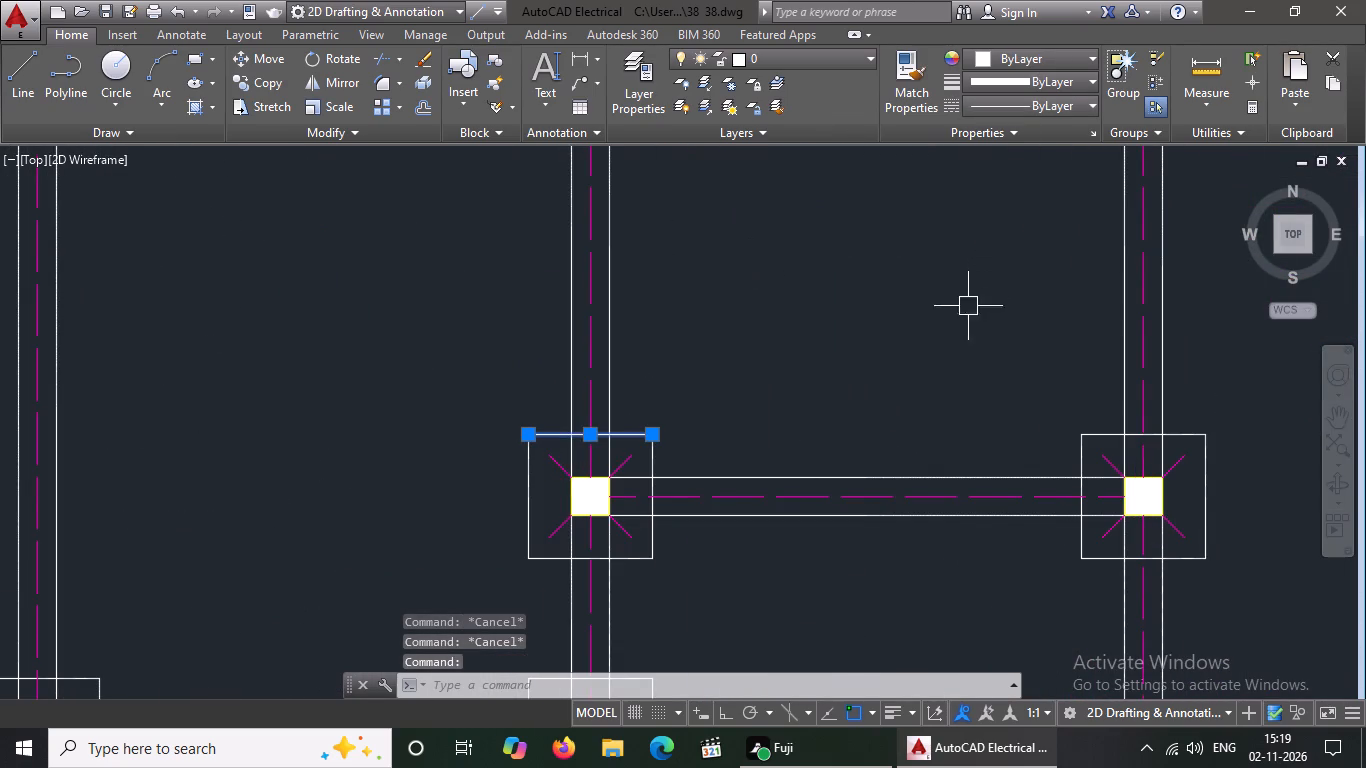
click(1045, 104)
click(1028, 184)
key(Escape)
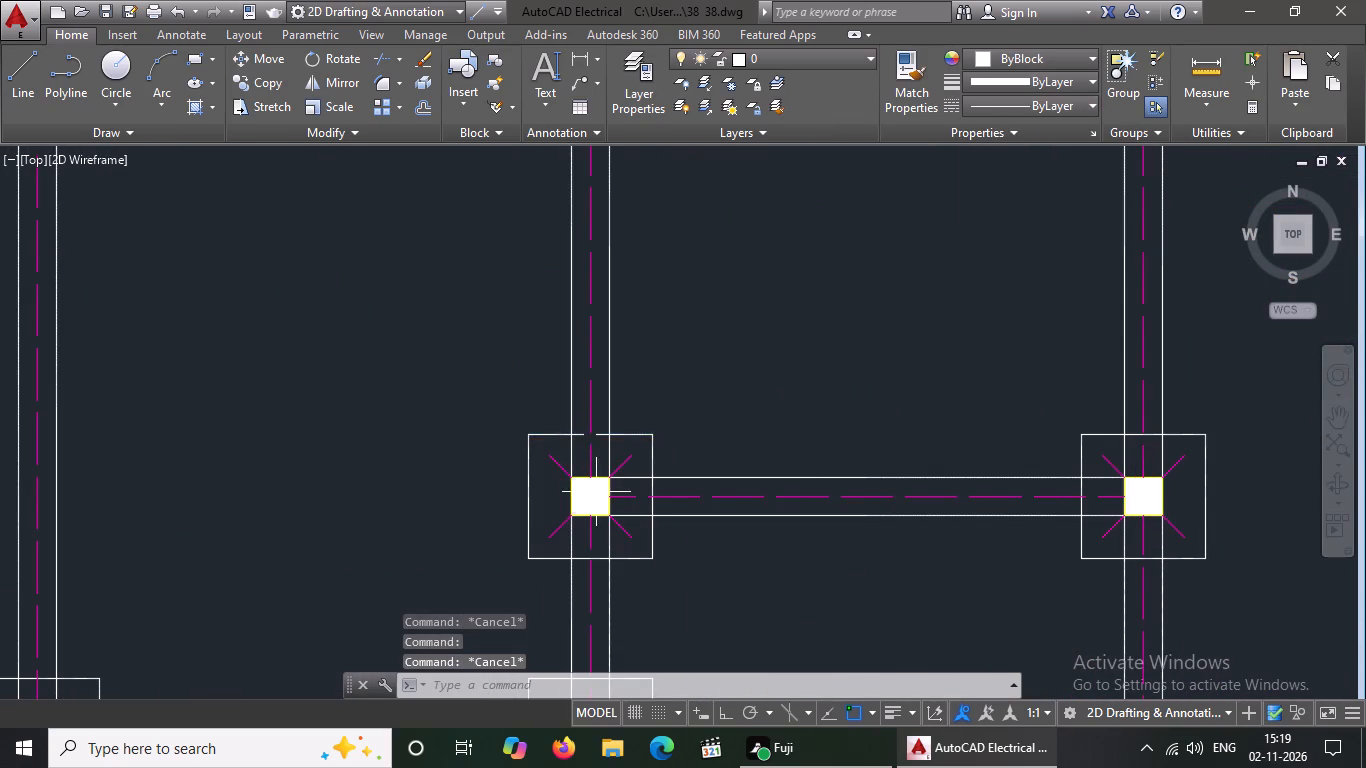
click(534, 514)
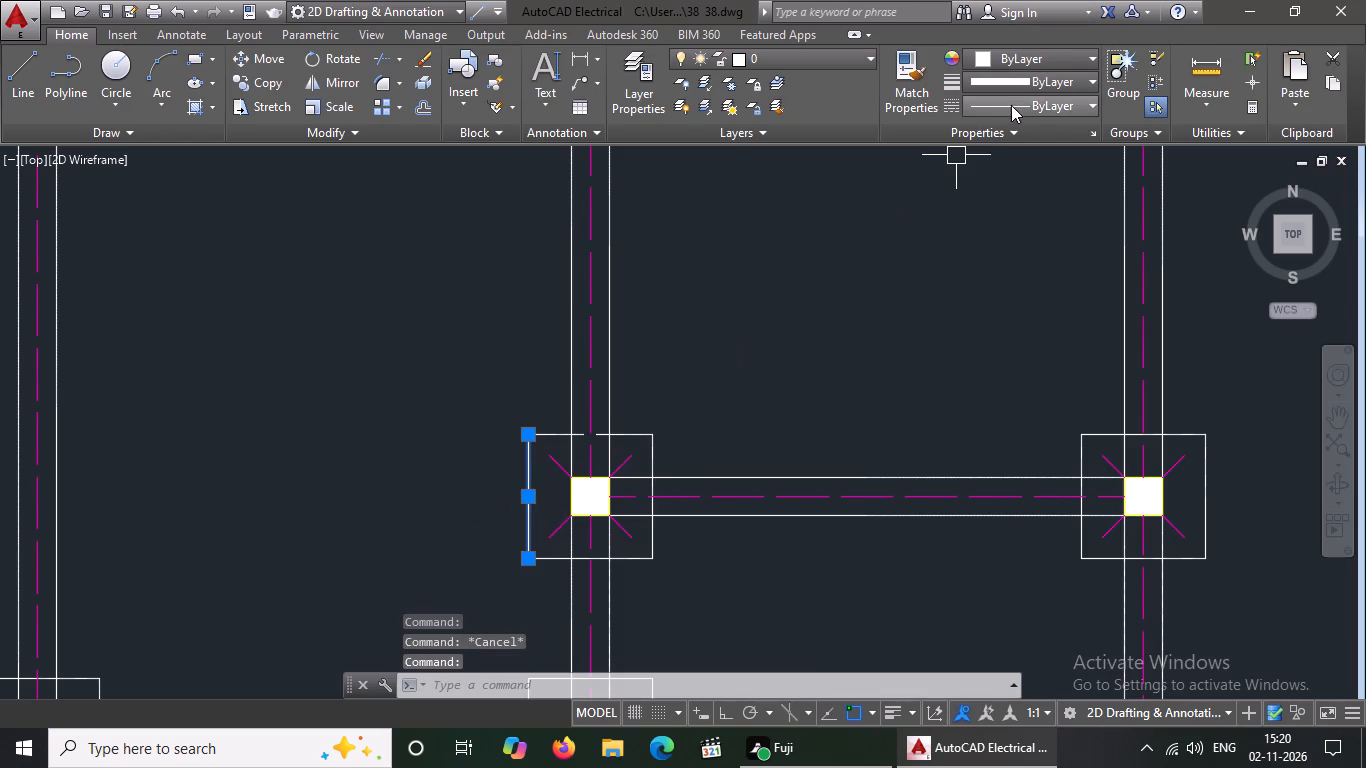
click(1011, 105)
click(1022, 181)
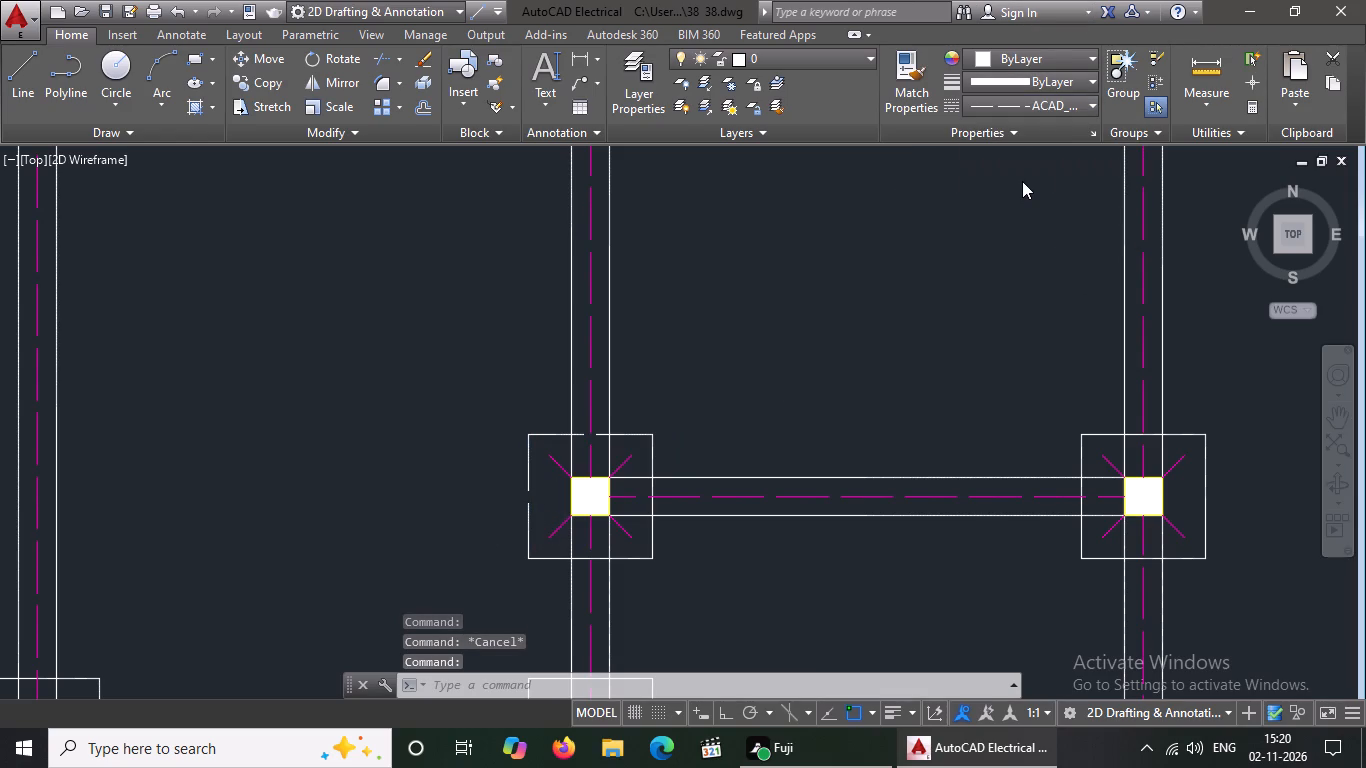
key(Escape)
In the two-footing row directly south of the three-footing row, set the west footing's east and south edges to linetype ACAD_ISO02W100.
click(646, 464)
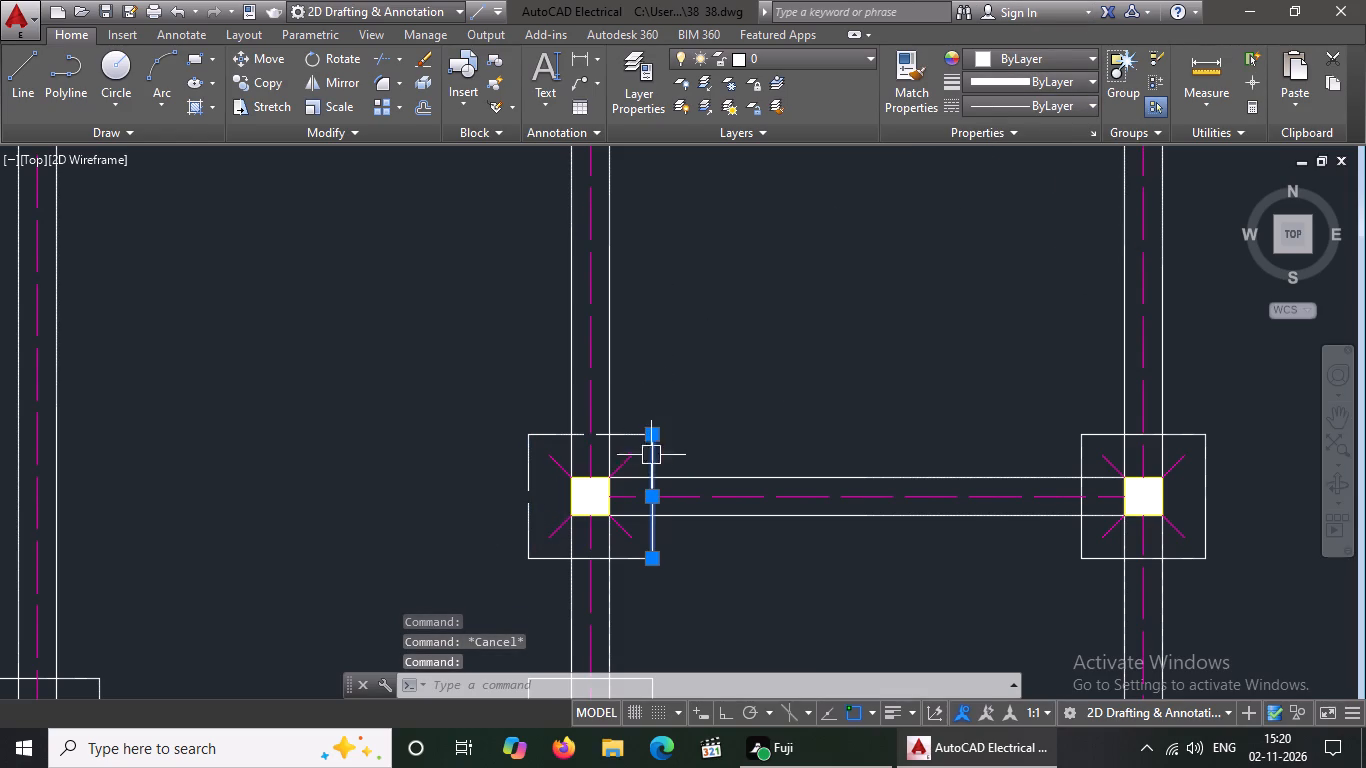
click(994, 101)
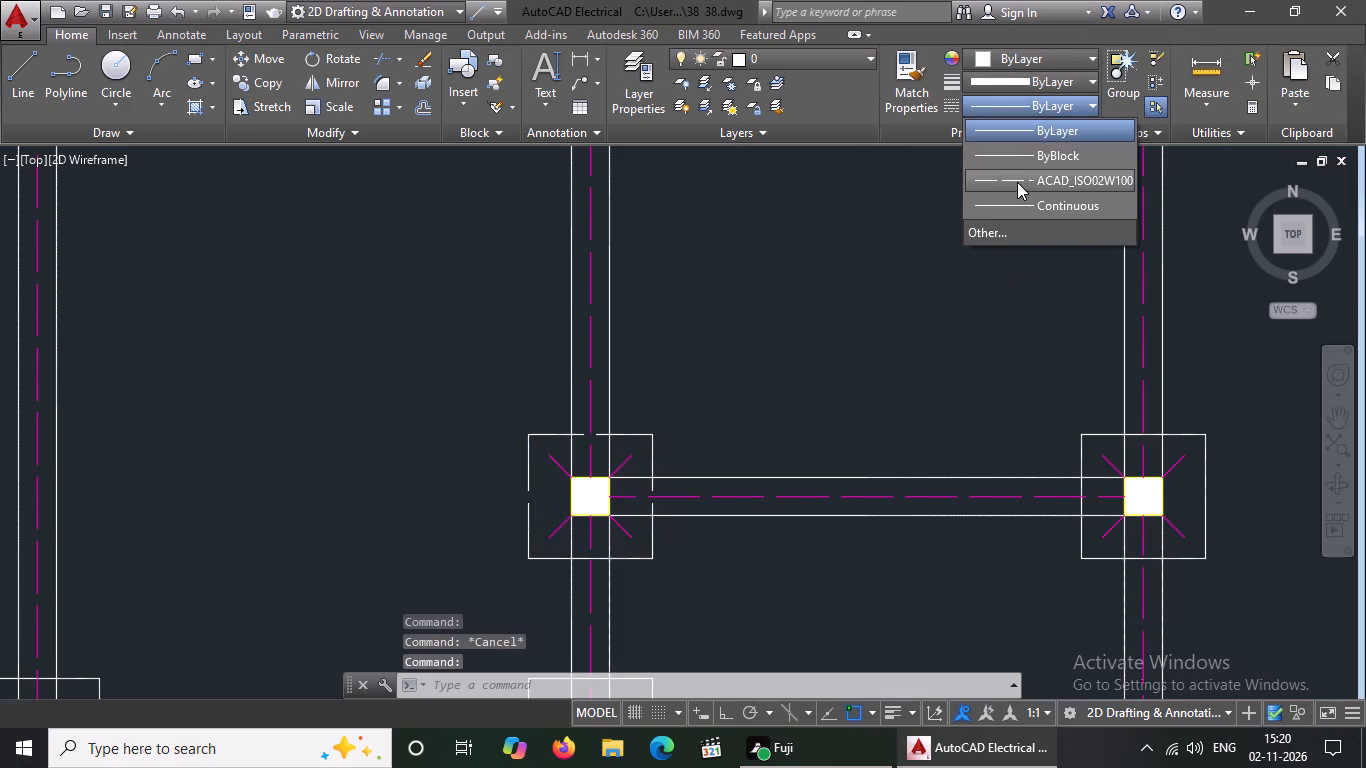
click(1017, 181)
key(Escape)
click(636, 557)
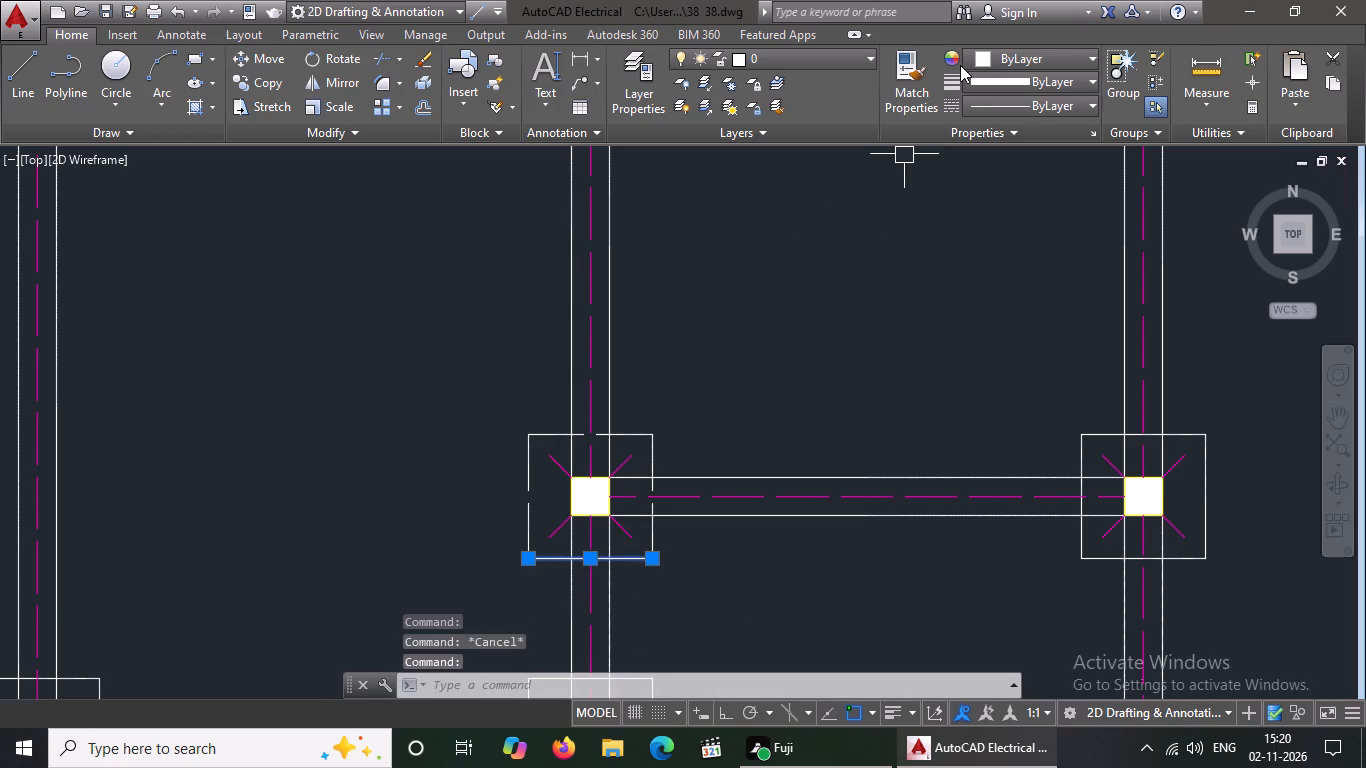
click(965, 96)
click(1008, 180)
key(Escape)
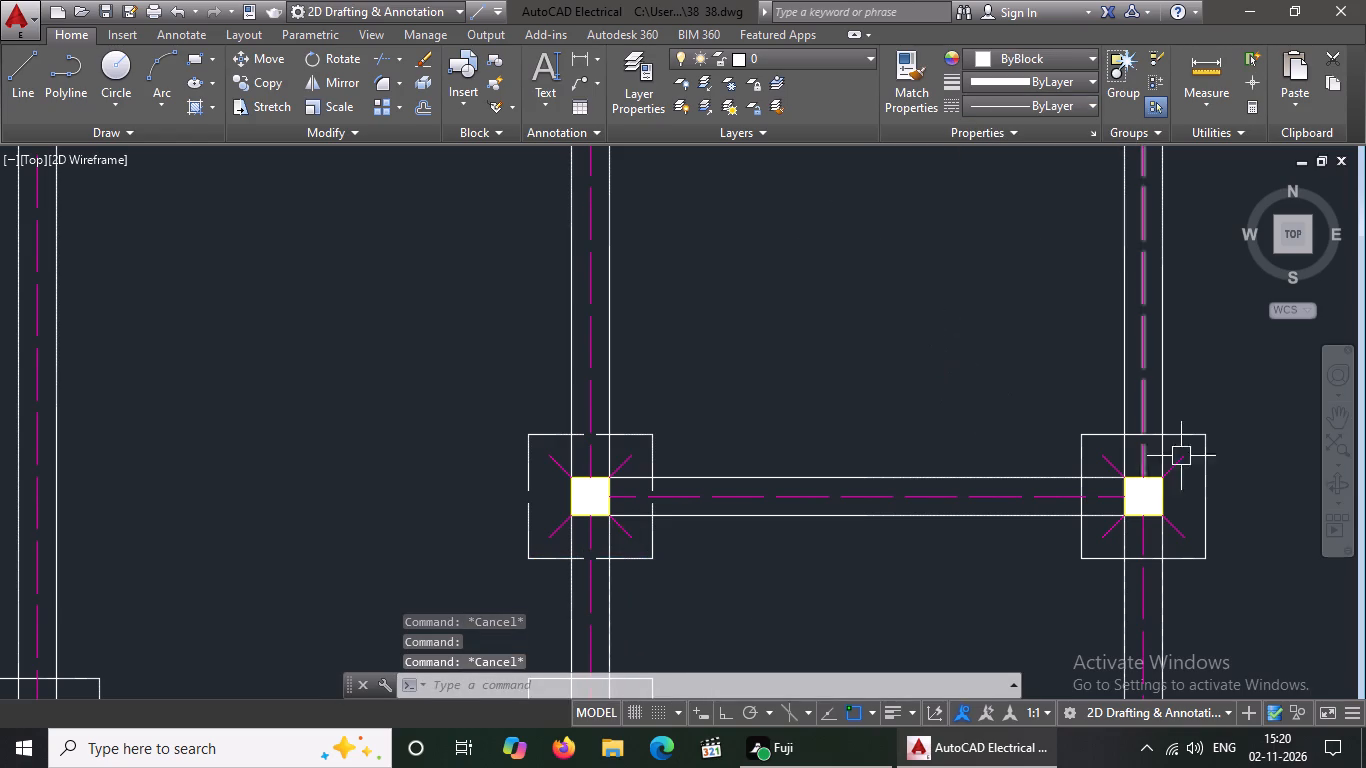
In the two-footing row directly south of the three-footing row, set the east footing's north and east edges to linetype ACAD_ISO02W100.
click(1177, 440)
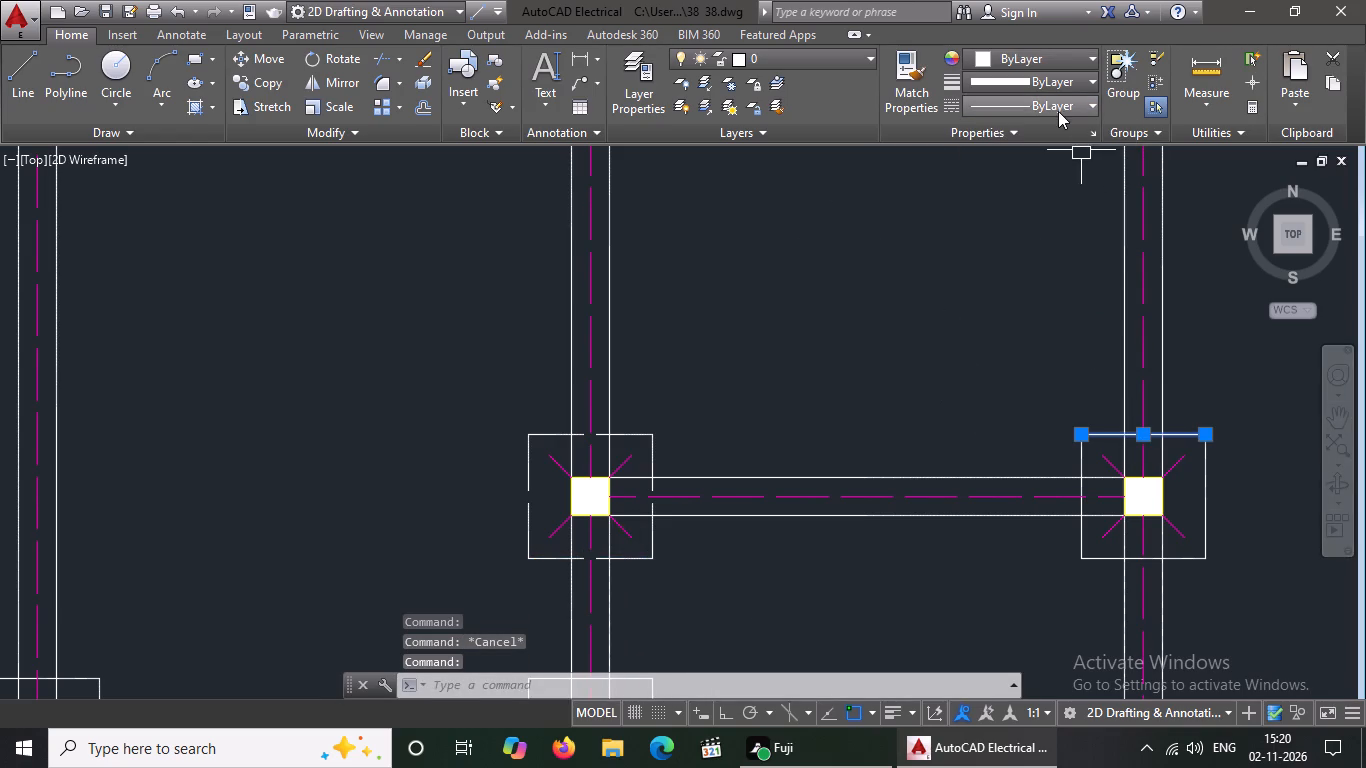
click(1052, 112)
click(1054, 181)
key(Escape)
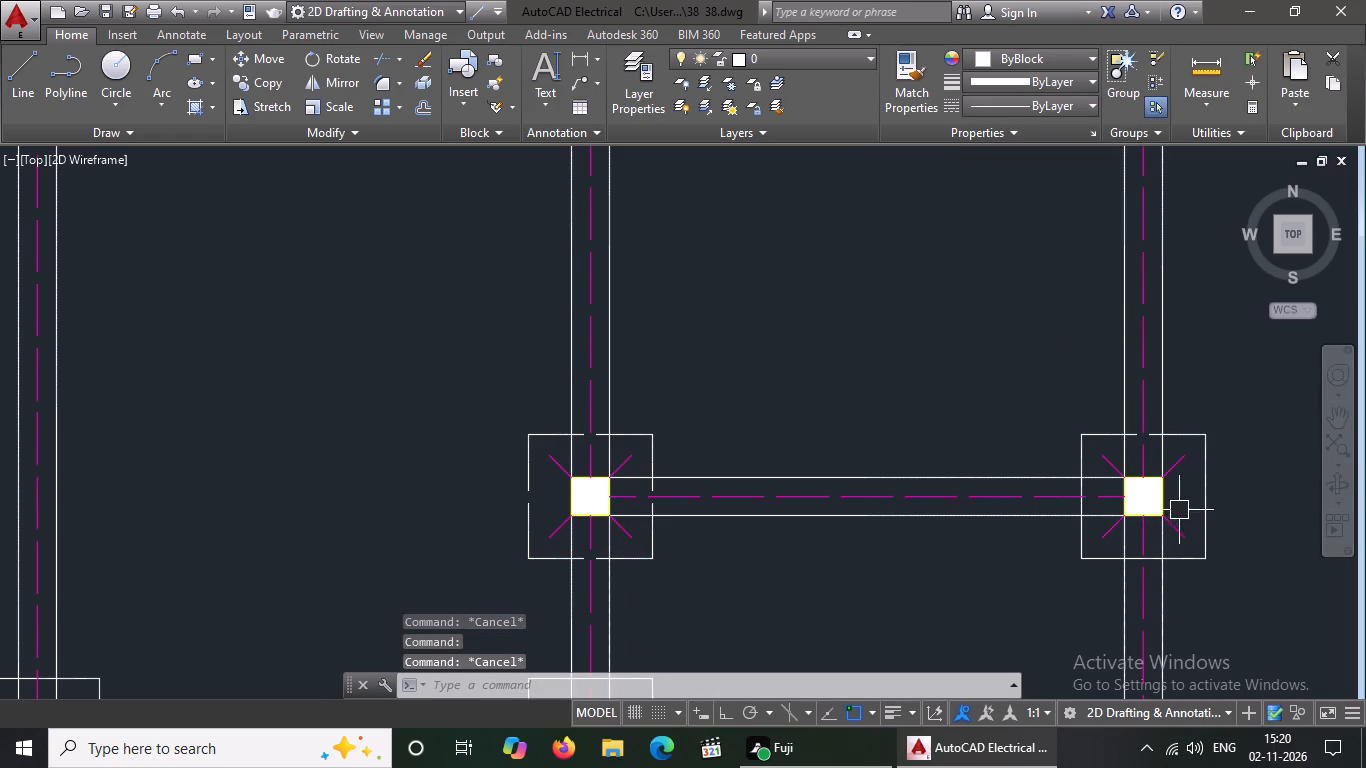
click(1193, 504)
click(1212, 465)
click(1210, 481)
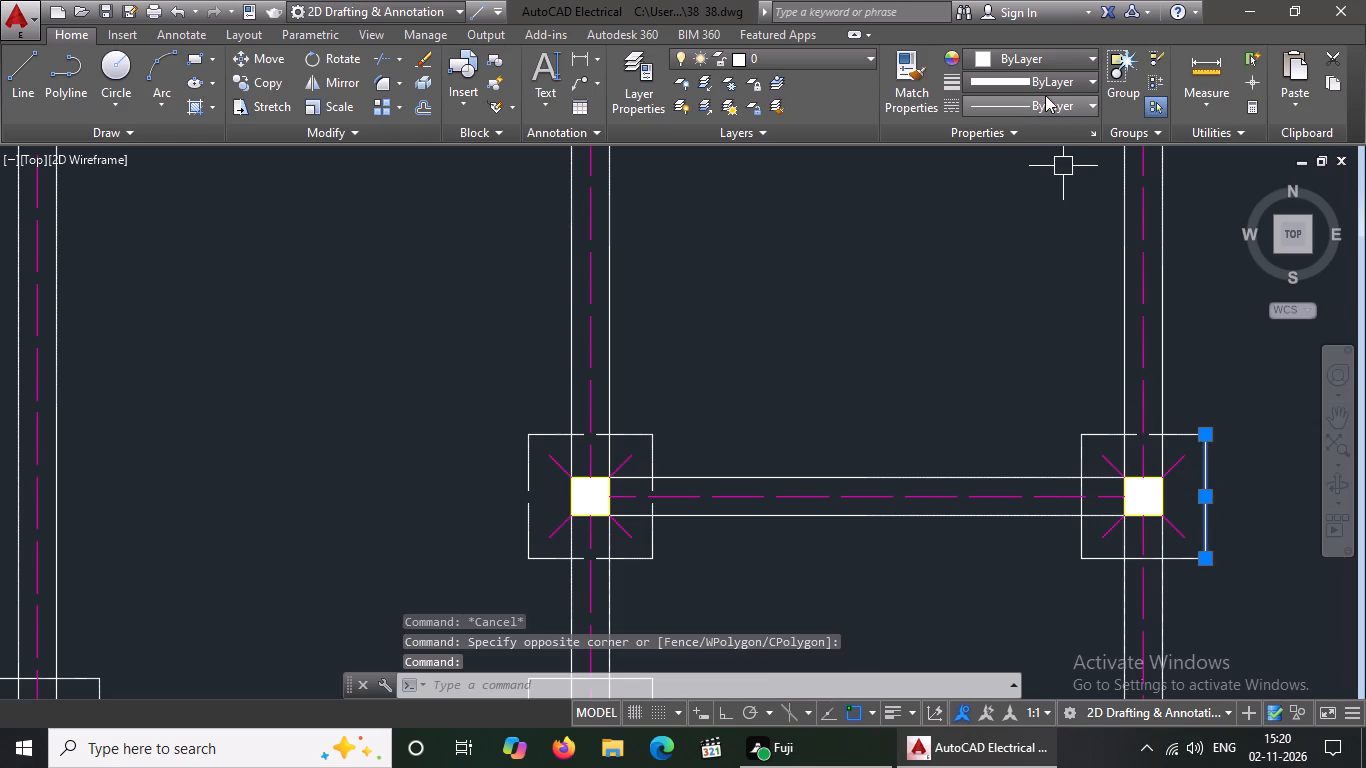
click(1045, 97)
click(1058, 179)
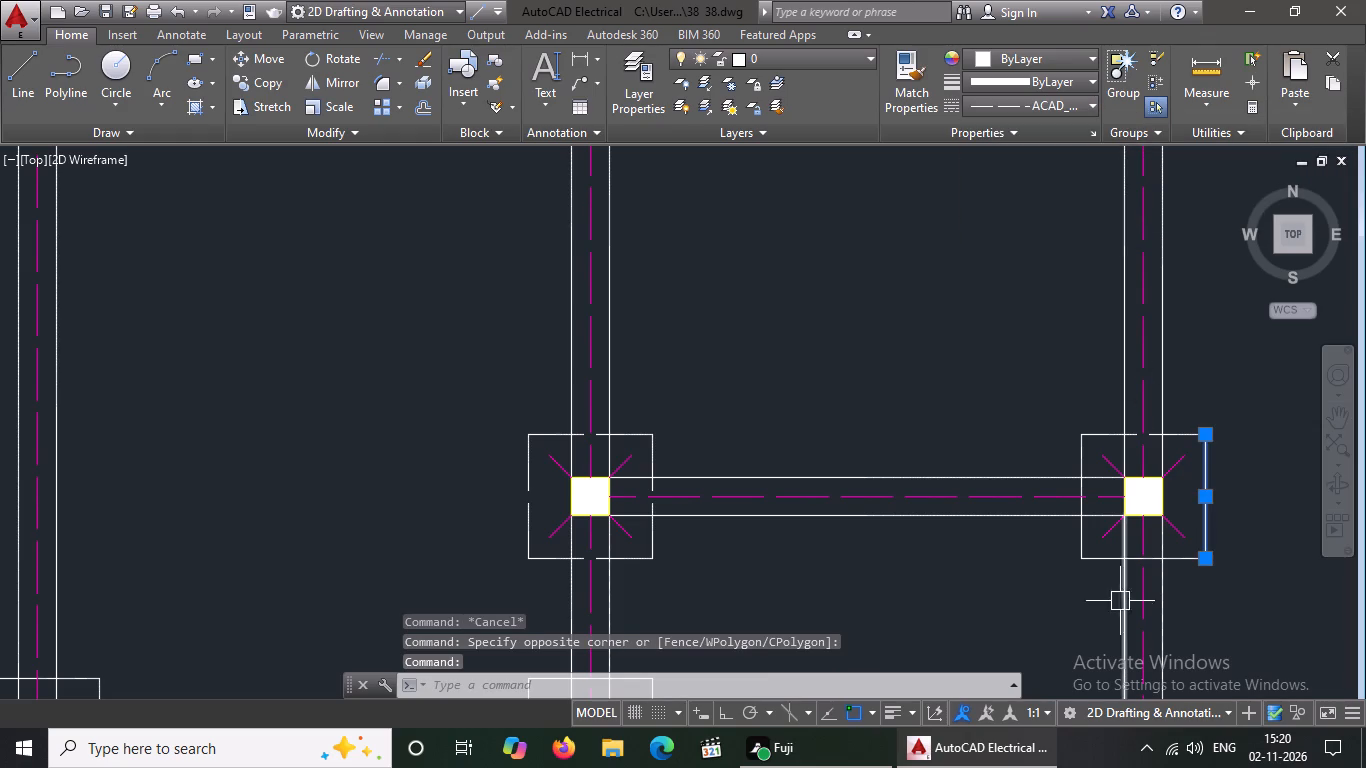
In the two-footing row directly south of the three-footing row, set the east footing's west and south edges to linetype ACAD_ISO02W100.
key(Escape)
click(1082, 549)
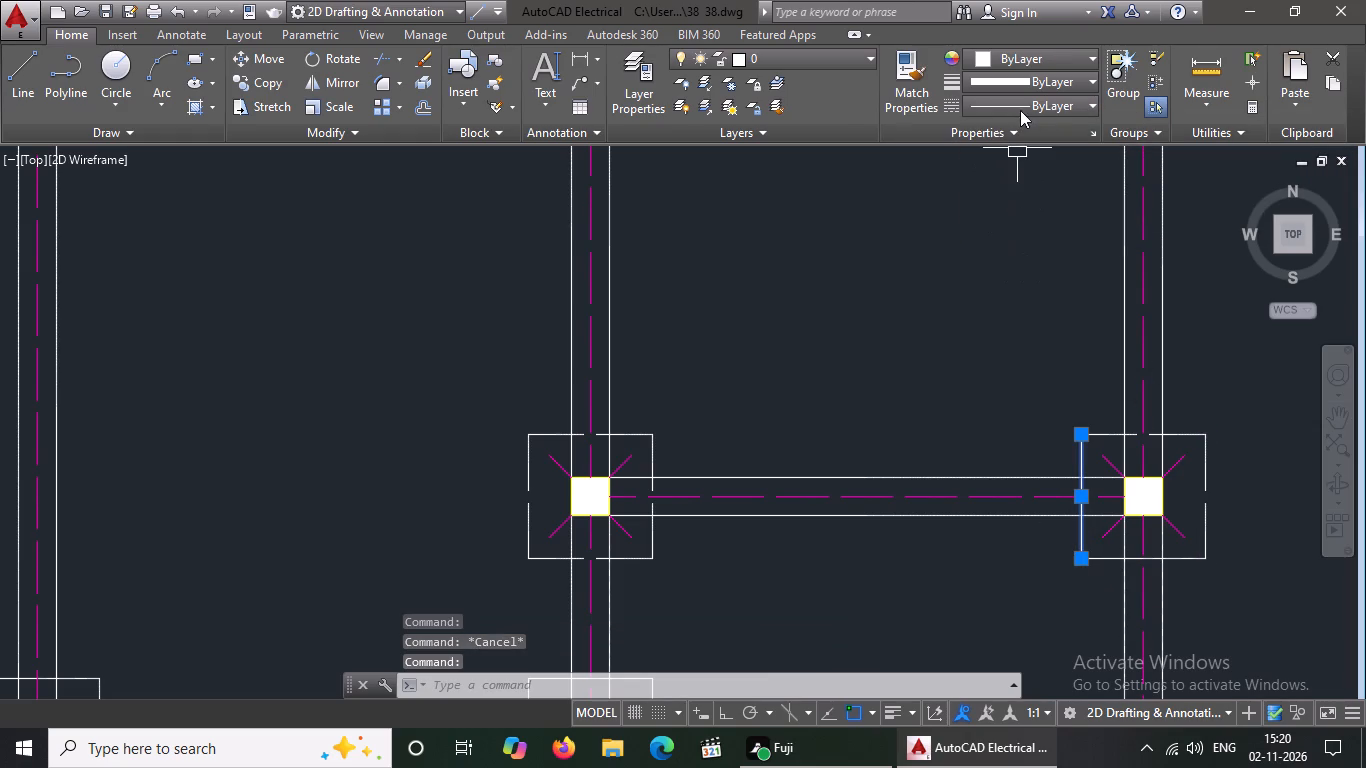
drag(1021, 109, 1024, 119)
click(1051, 107)
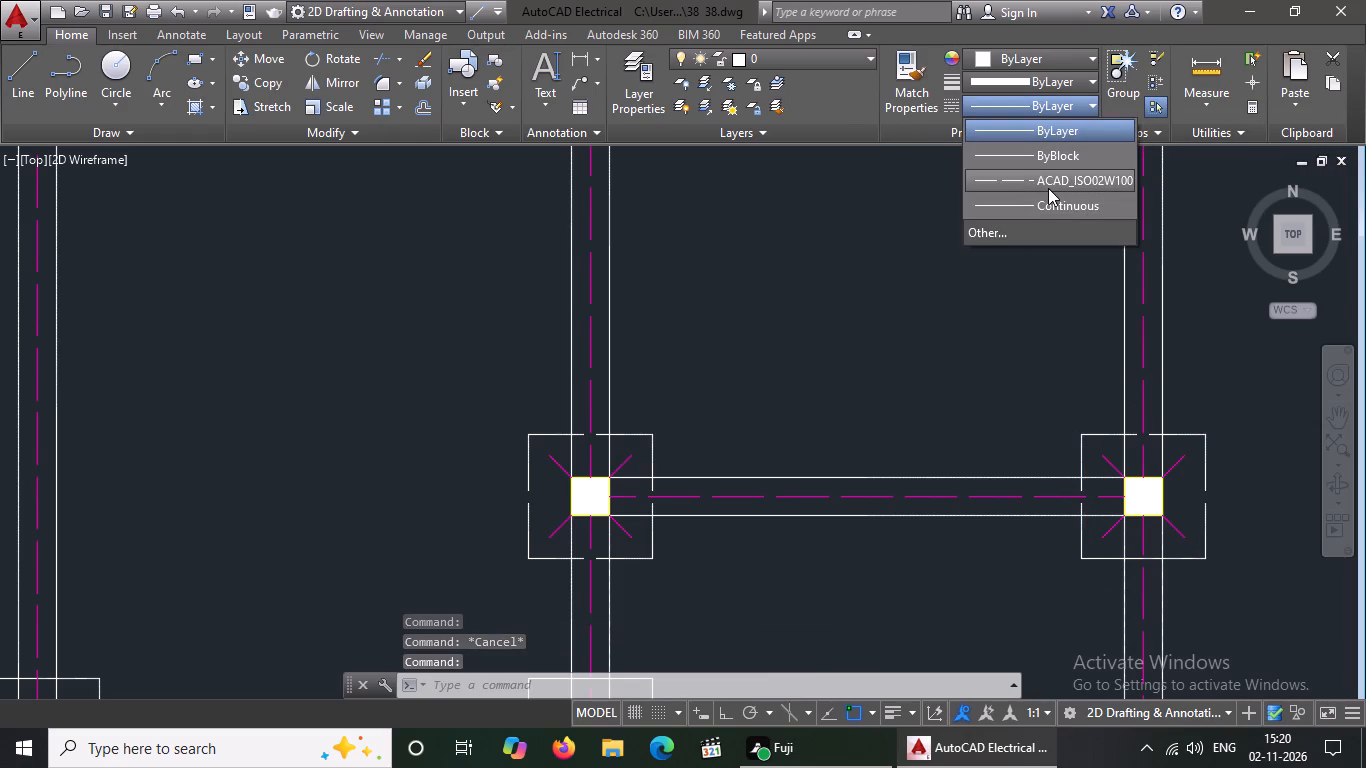
click(1048, 188)
key(Escape)
click(1174, 556)
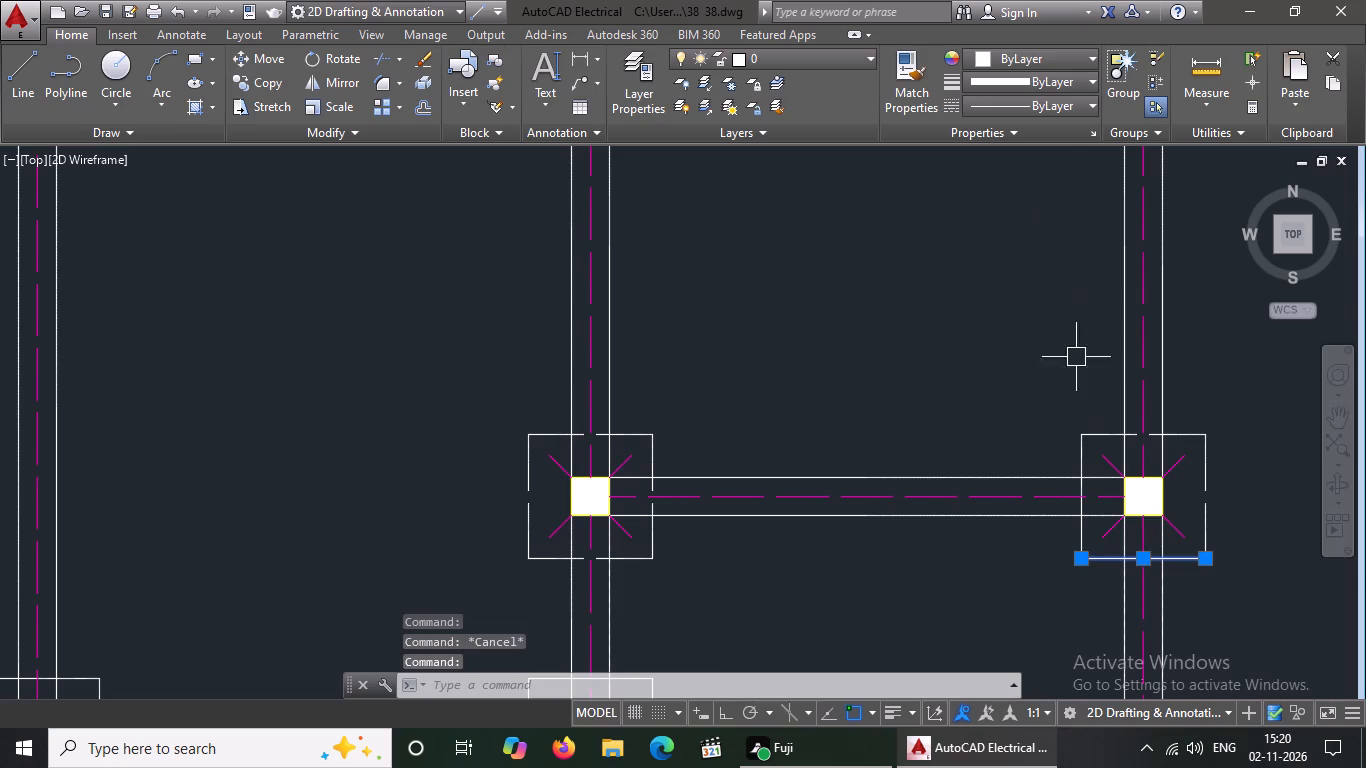
click(1066, 98)
click(1053, 187)
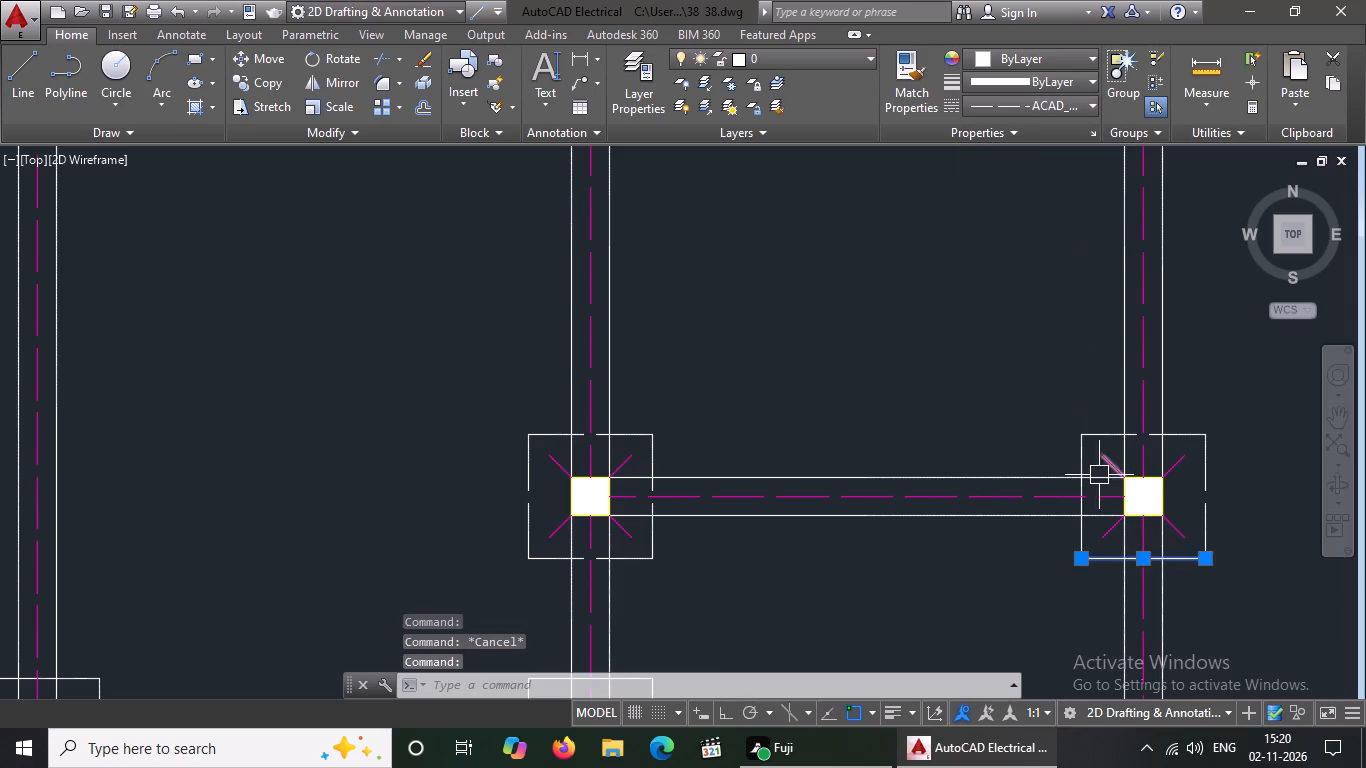
key(Escape)
click(1081, 444)
click(1030, 112)
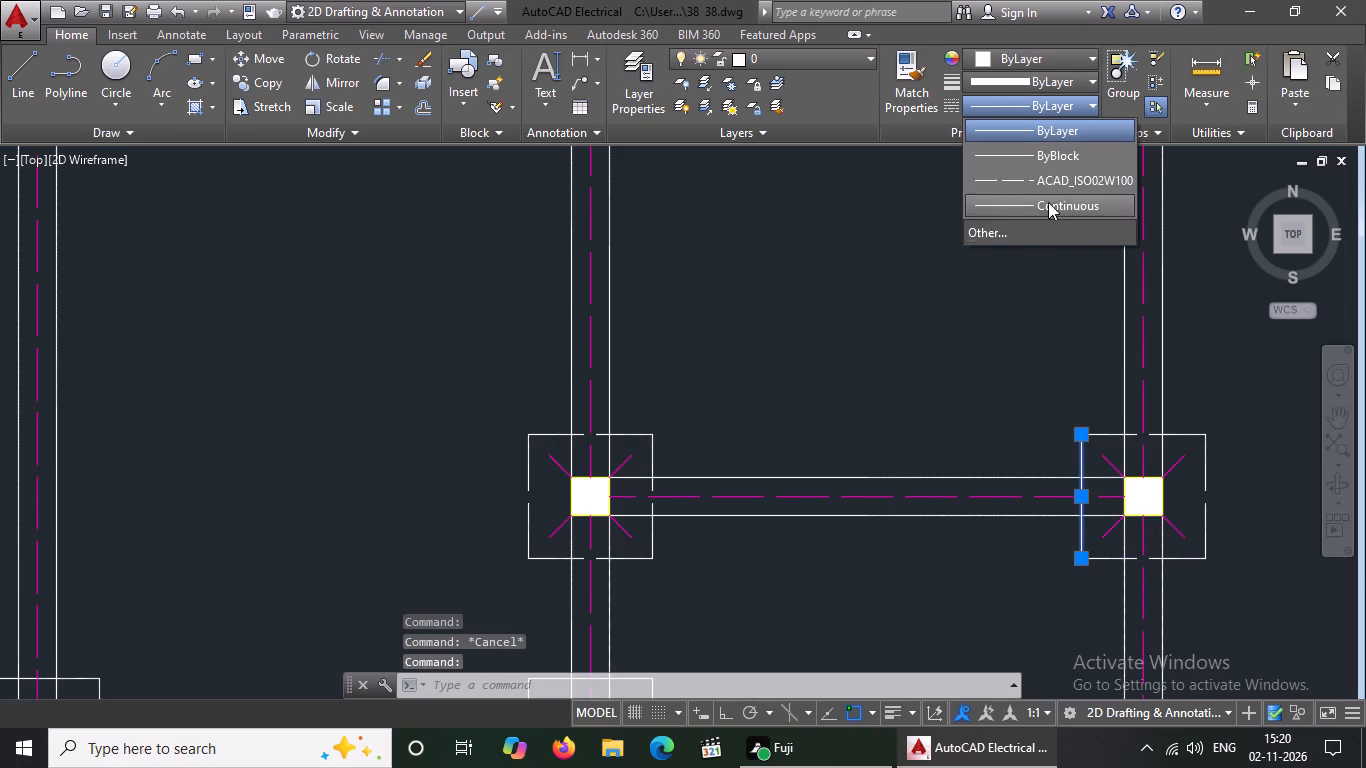
click(1048, 177)
key(Escape)
In the next two-footing row down, between the west and middle column lines, set the east footing's north and east edges to linetype ACAD_ISO02W100.
scroll(1011, 318, down, 2)
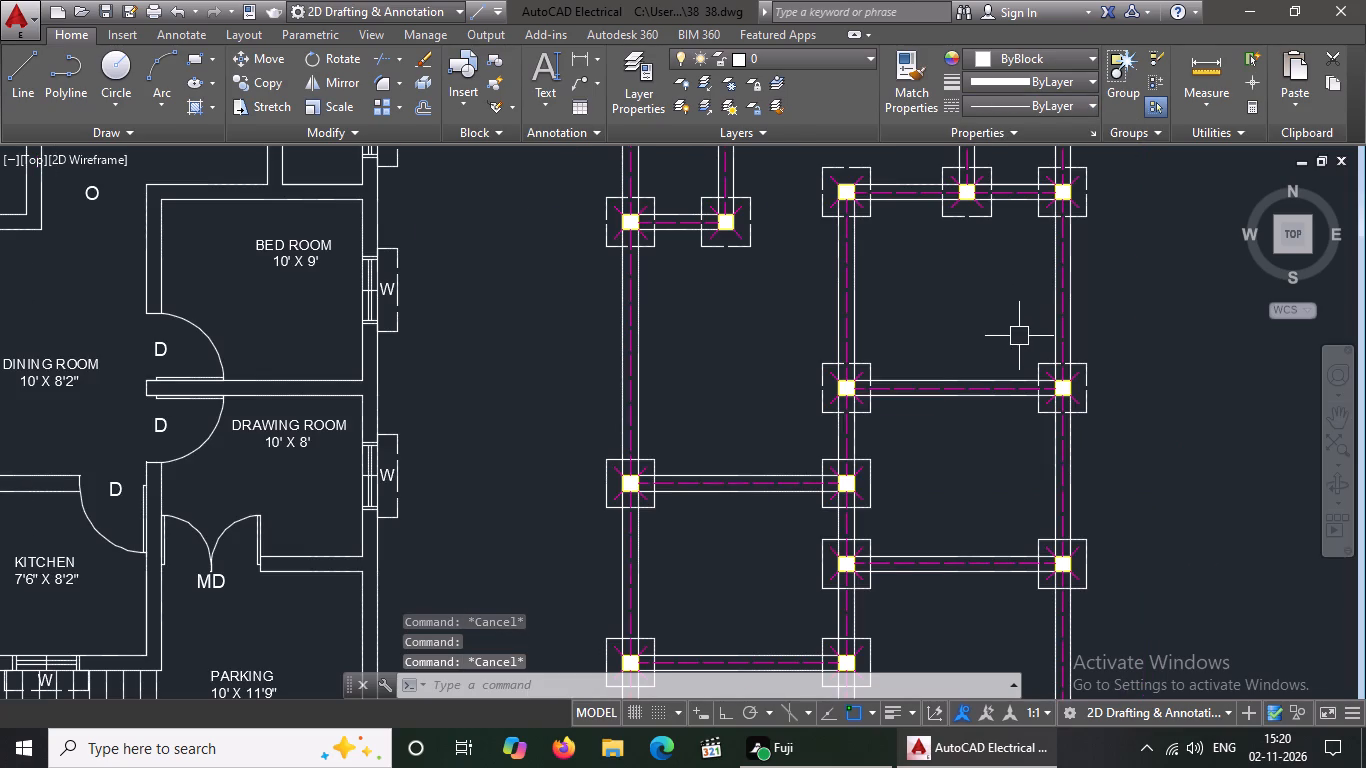
scroll(879, 470, up, 2)
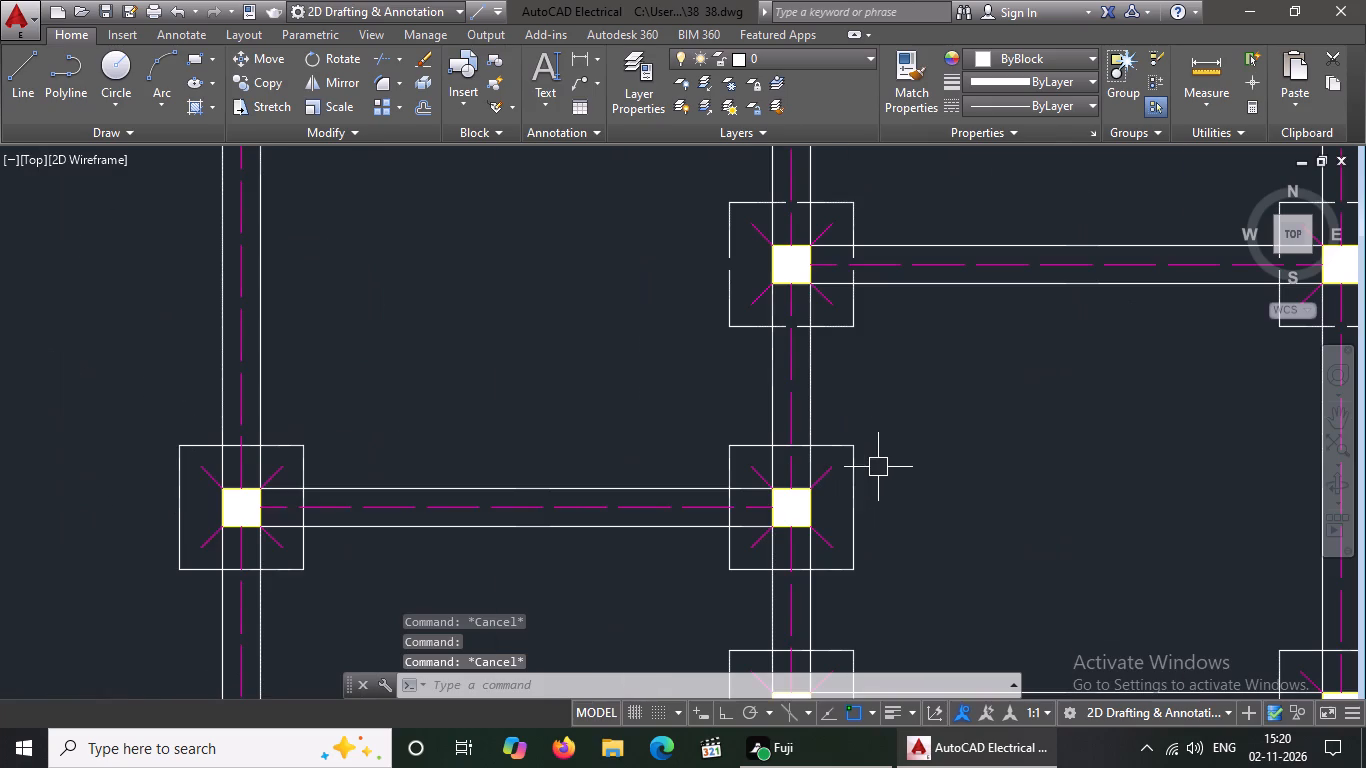
click(817, 439)
click(1000, 103)
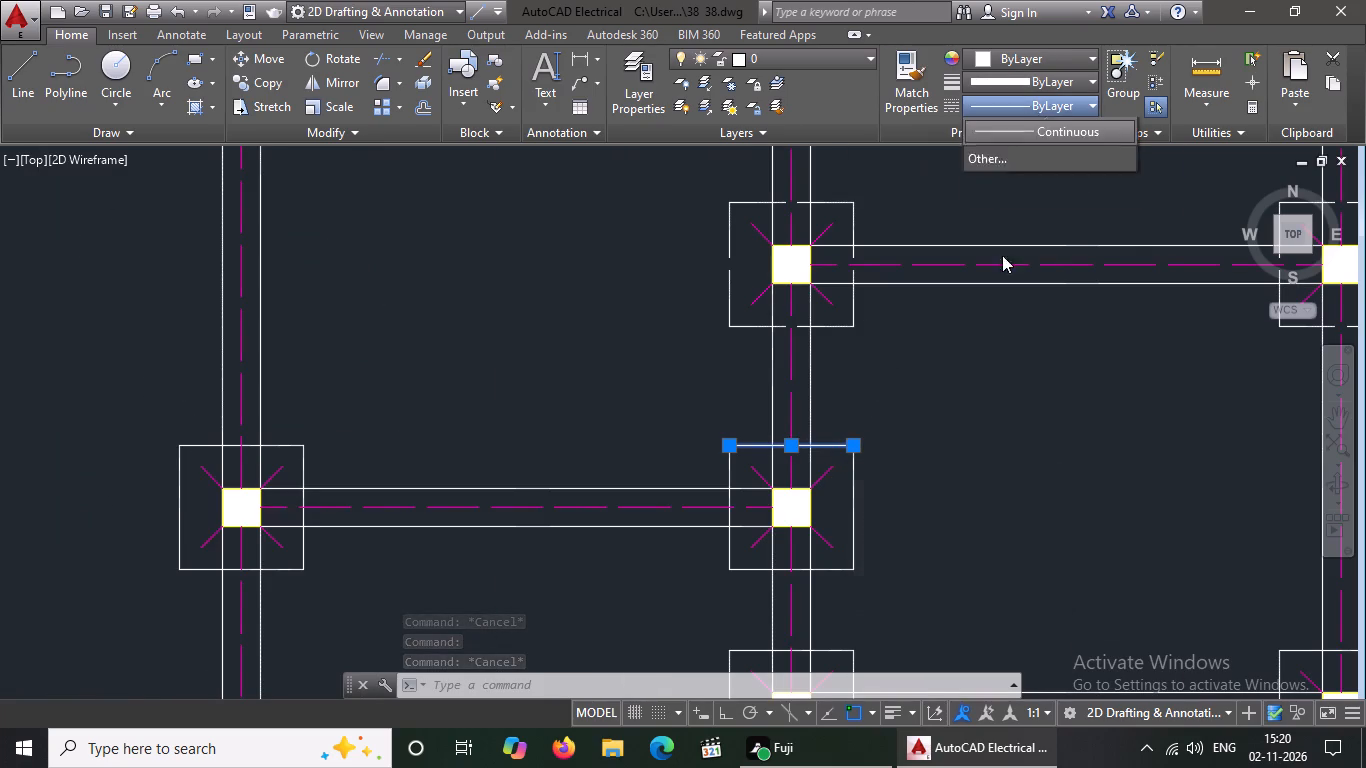
drag(1047, 181, 1046, 216)
key(Escape)
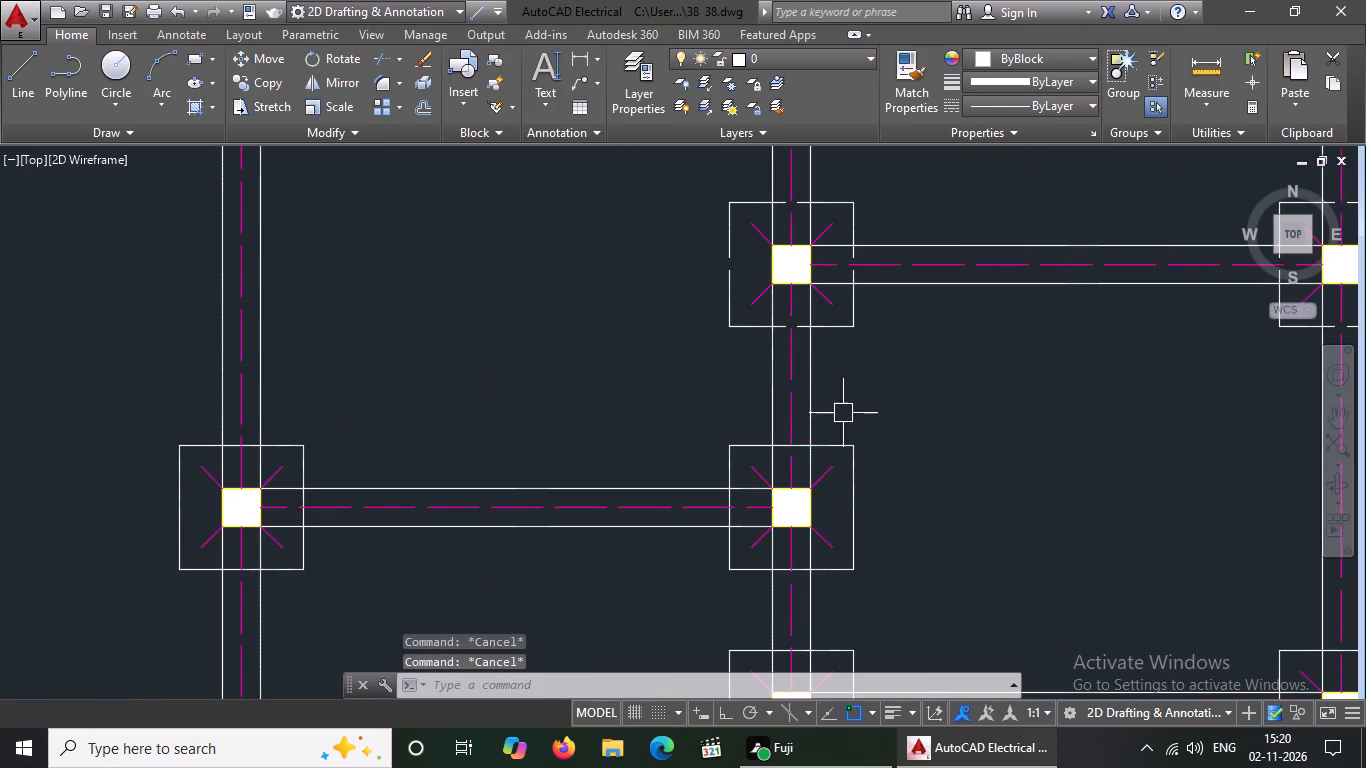
click(843, 446)
click(1004, 103)
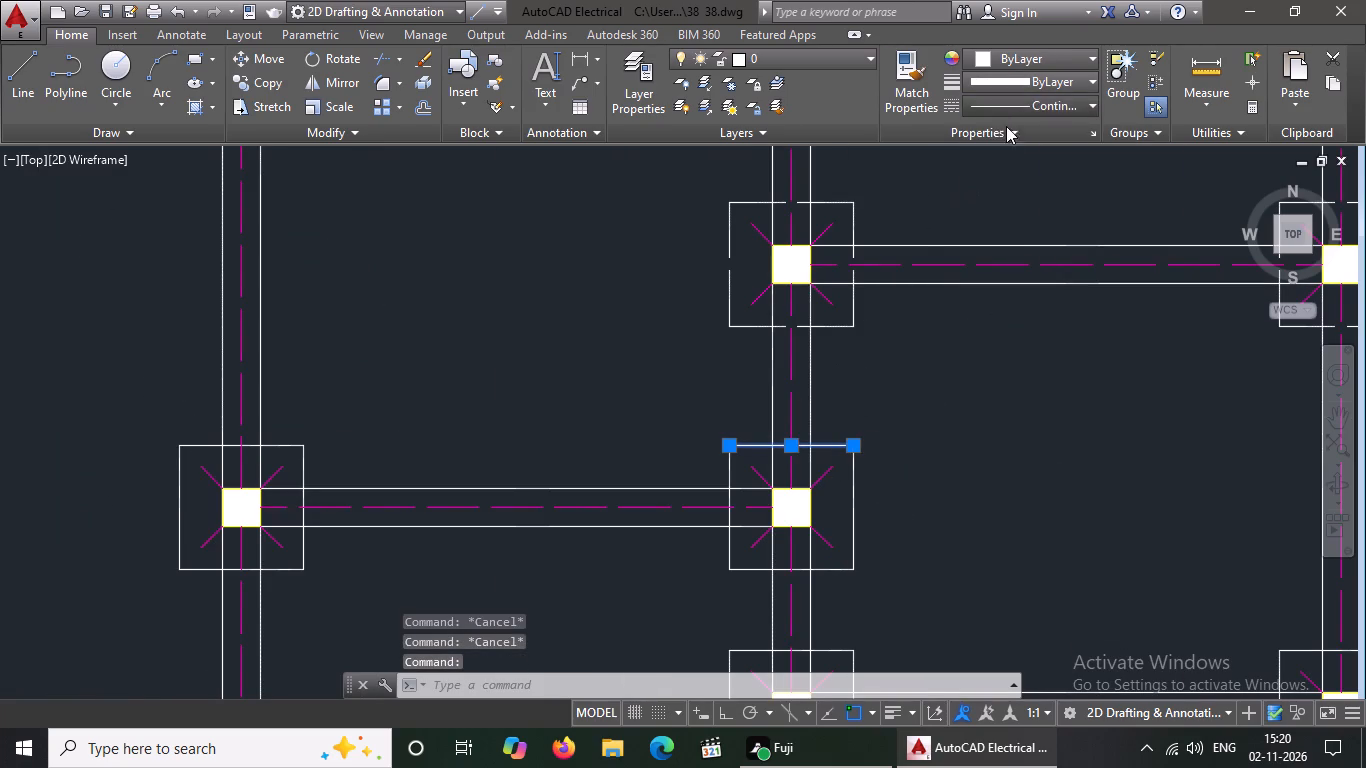
click(1018, 183)
key(Escape)
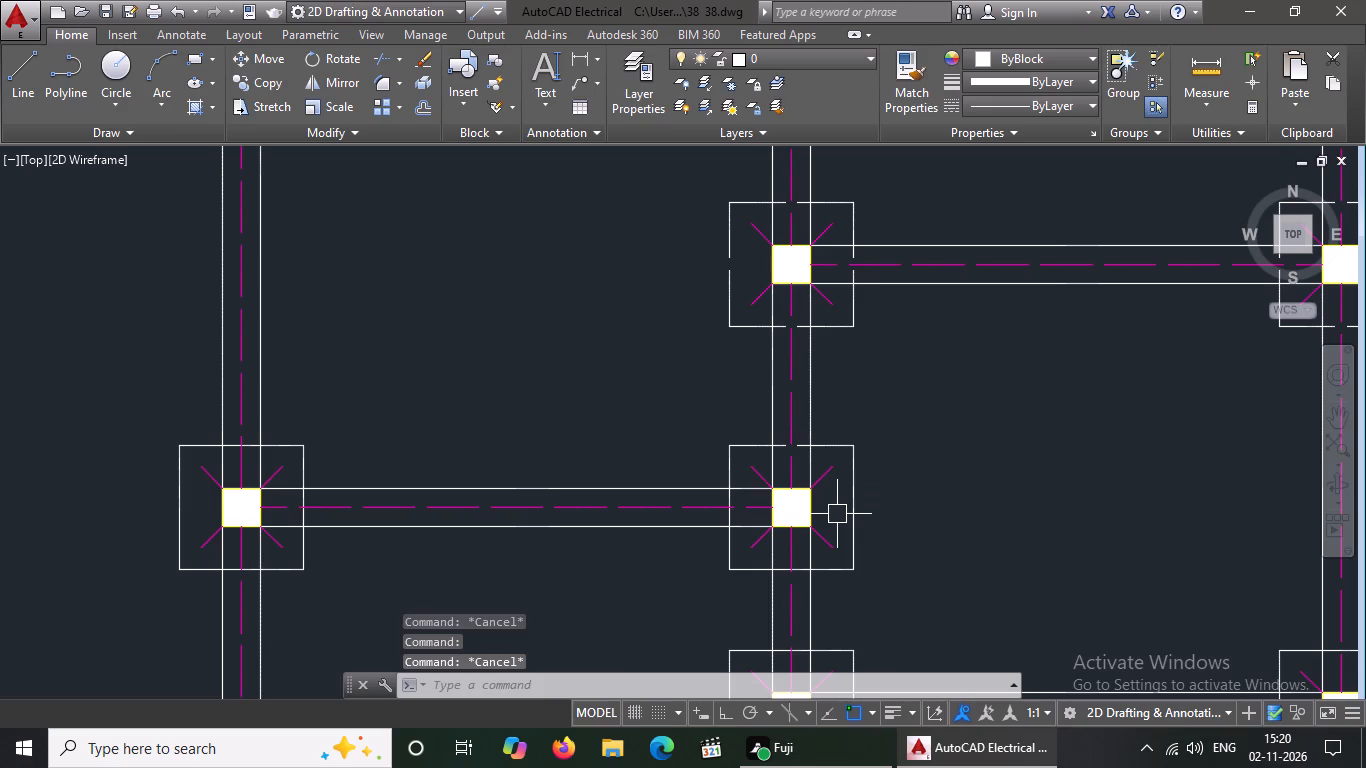
click(859, 484)
click(1016, 98)
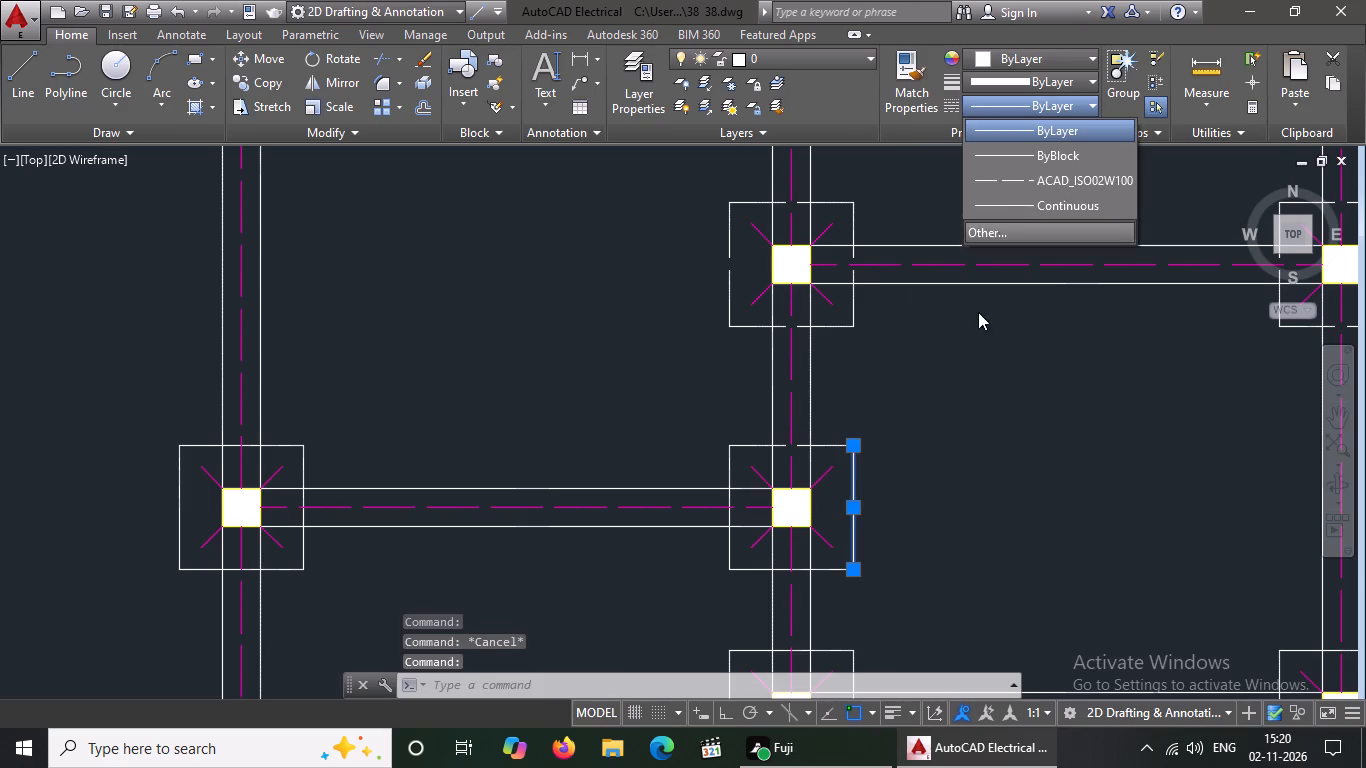
click(1008, 177)
key(Escape)
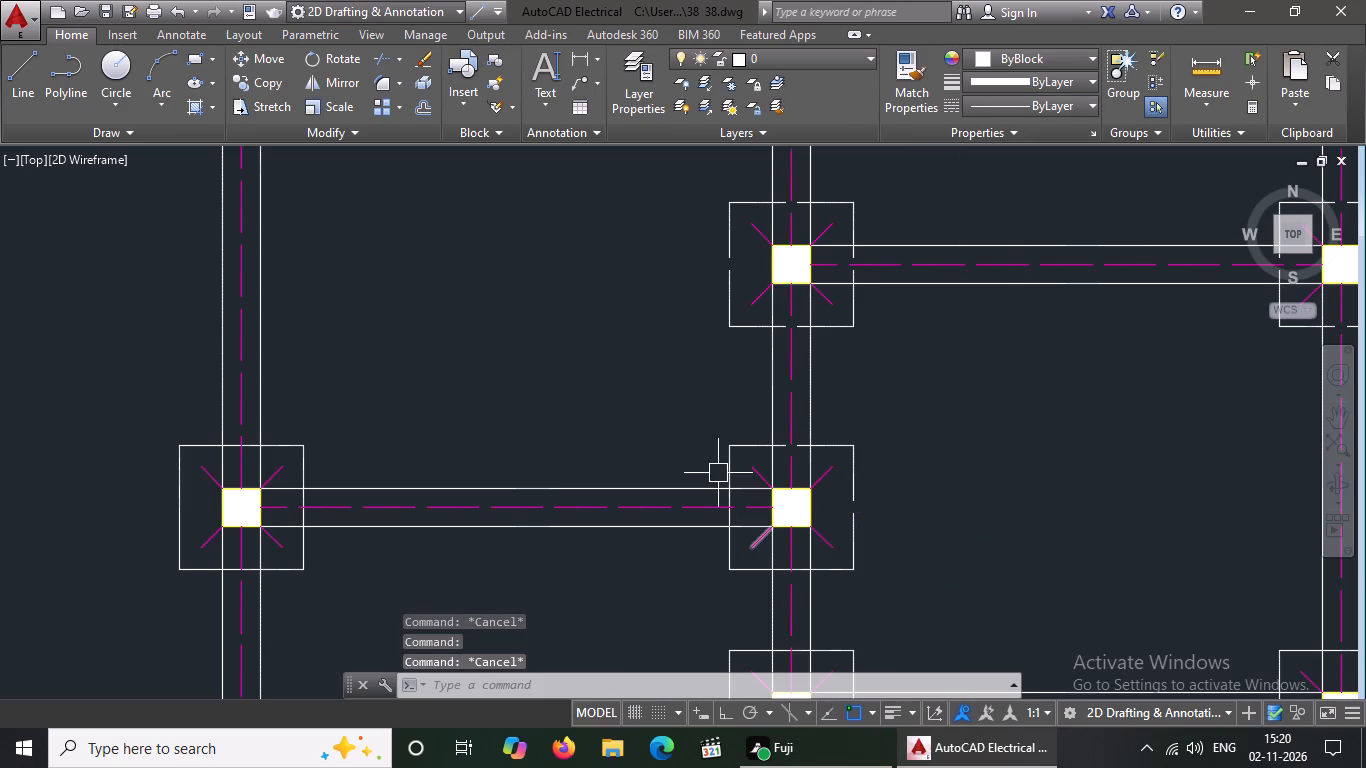
Set the west and south edges of that same east footing, on the middle column line, to linetype ACAD_ISO02W100.
click(730, 452)
click(1048, 104)
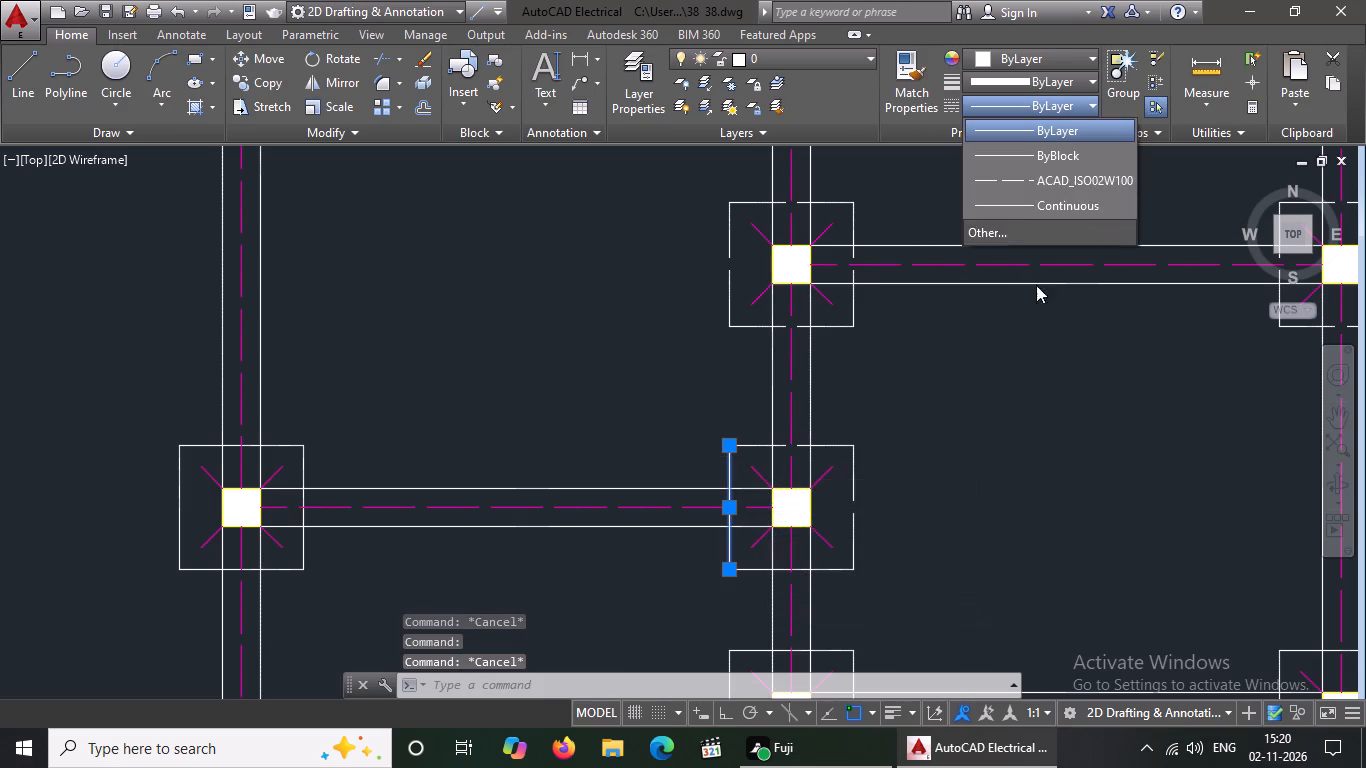
click(1053, 180)
key(Escape)
click(841, 580)
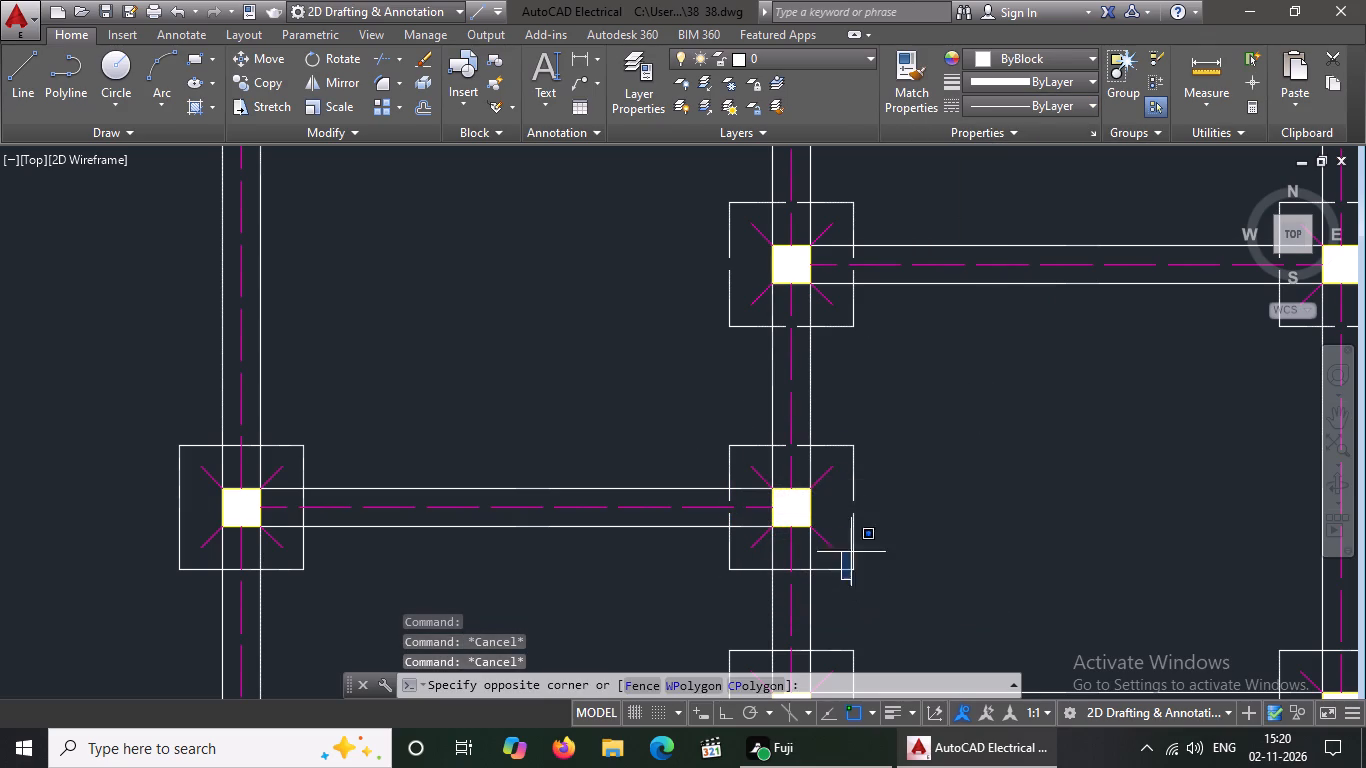
click(829, 567)
click(1076, 108)
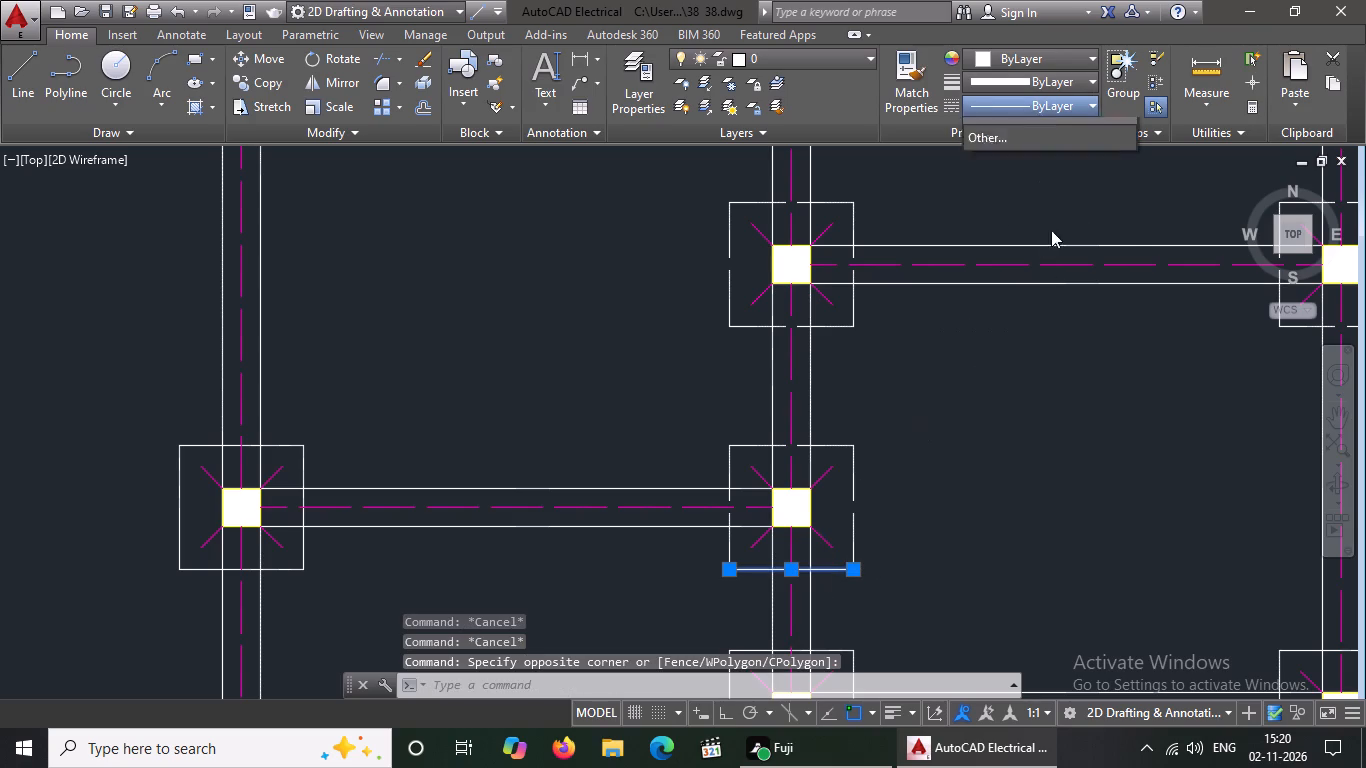
drag(1042, 182, 1042, 192)
key(Escape)
In the same two-footing row between the west and middle column lines, set the west footing's north and west edges to linetype ACAD_ISO02W100.
scroll(1011, 412, down, 2)
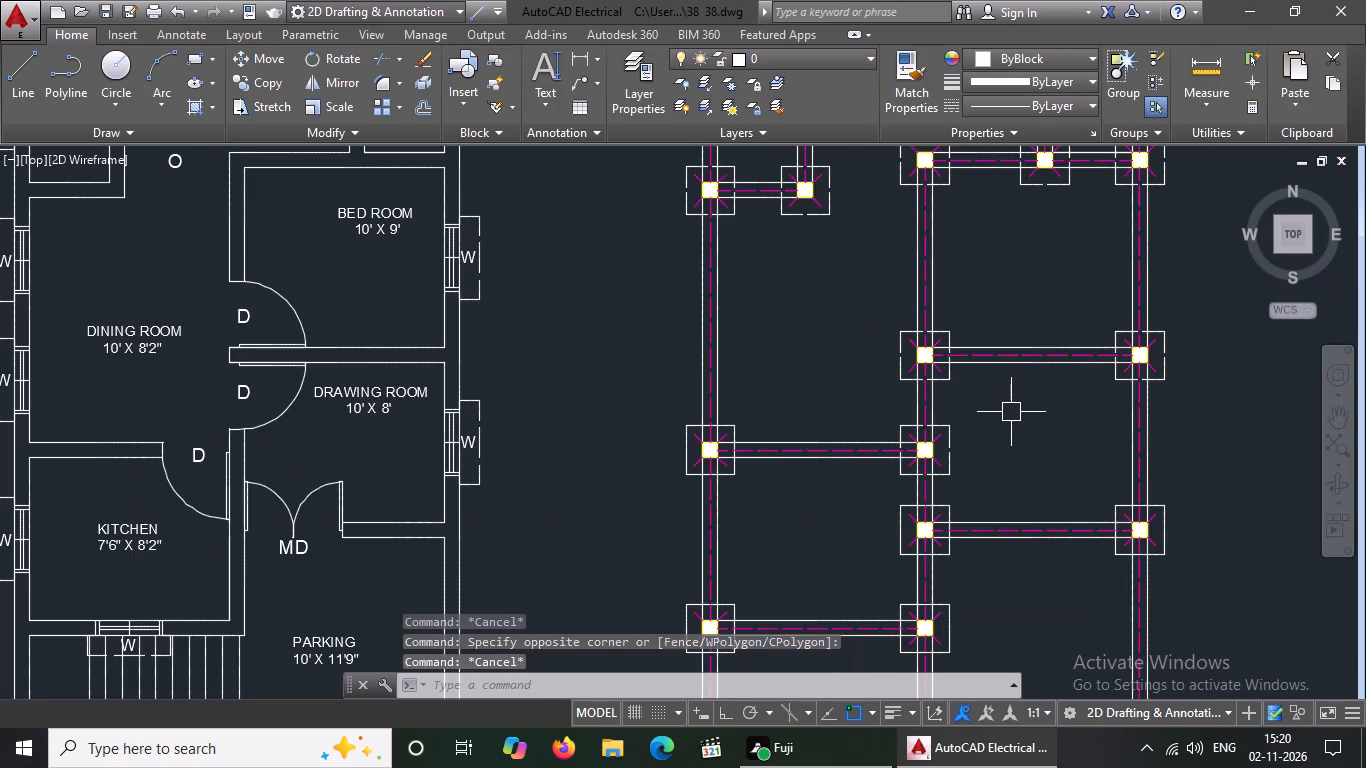
scroll(611, 433, up, 1)
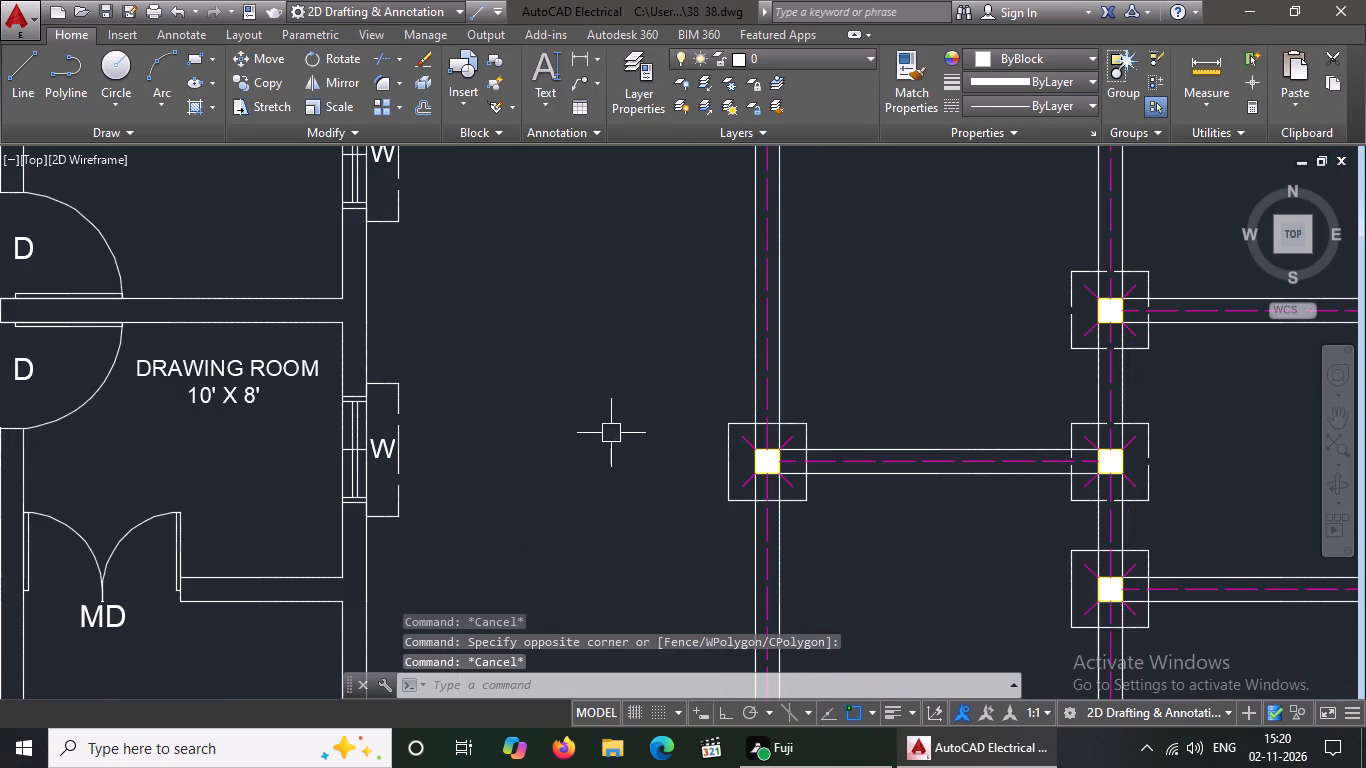
scroll(848, 416, down, 2)
scroll(983, 392, up, 2)
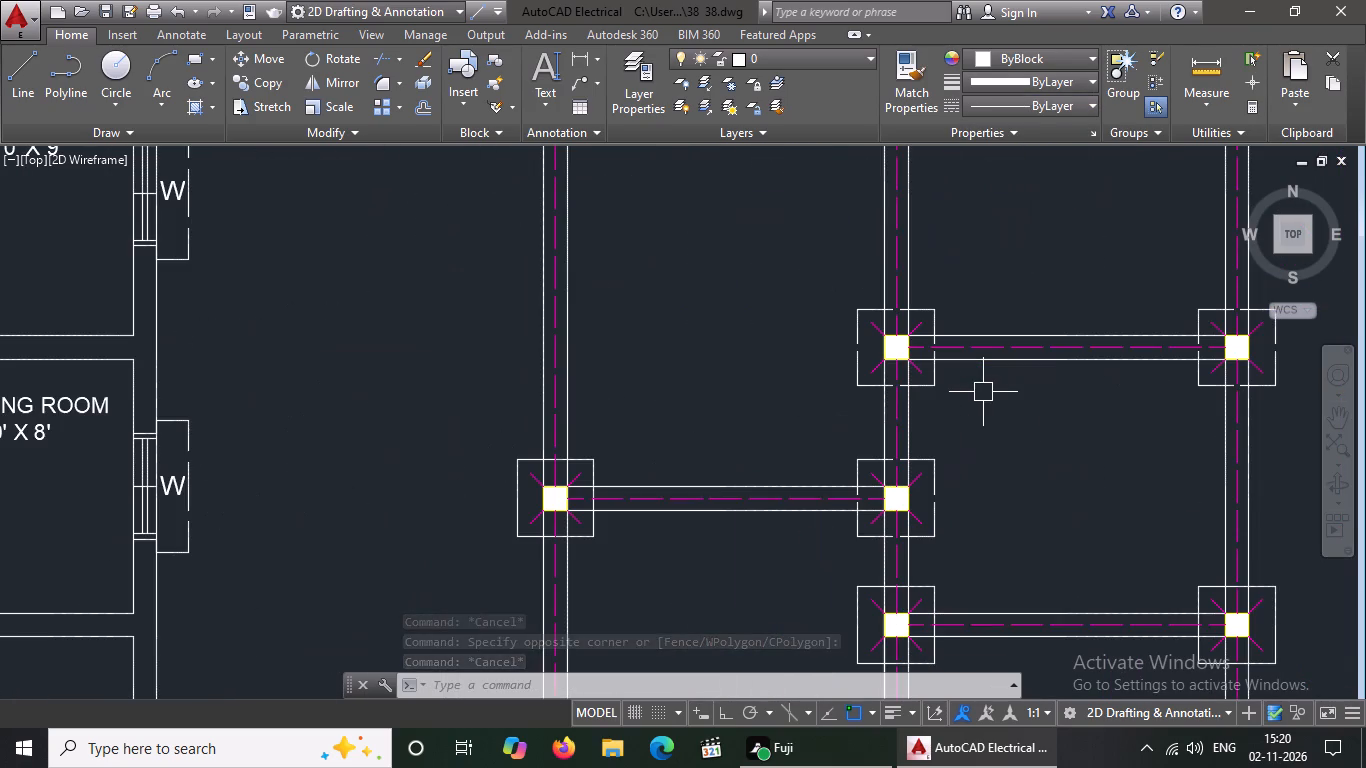
scroll(564, 476, up, 1)
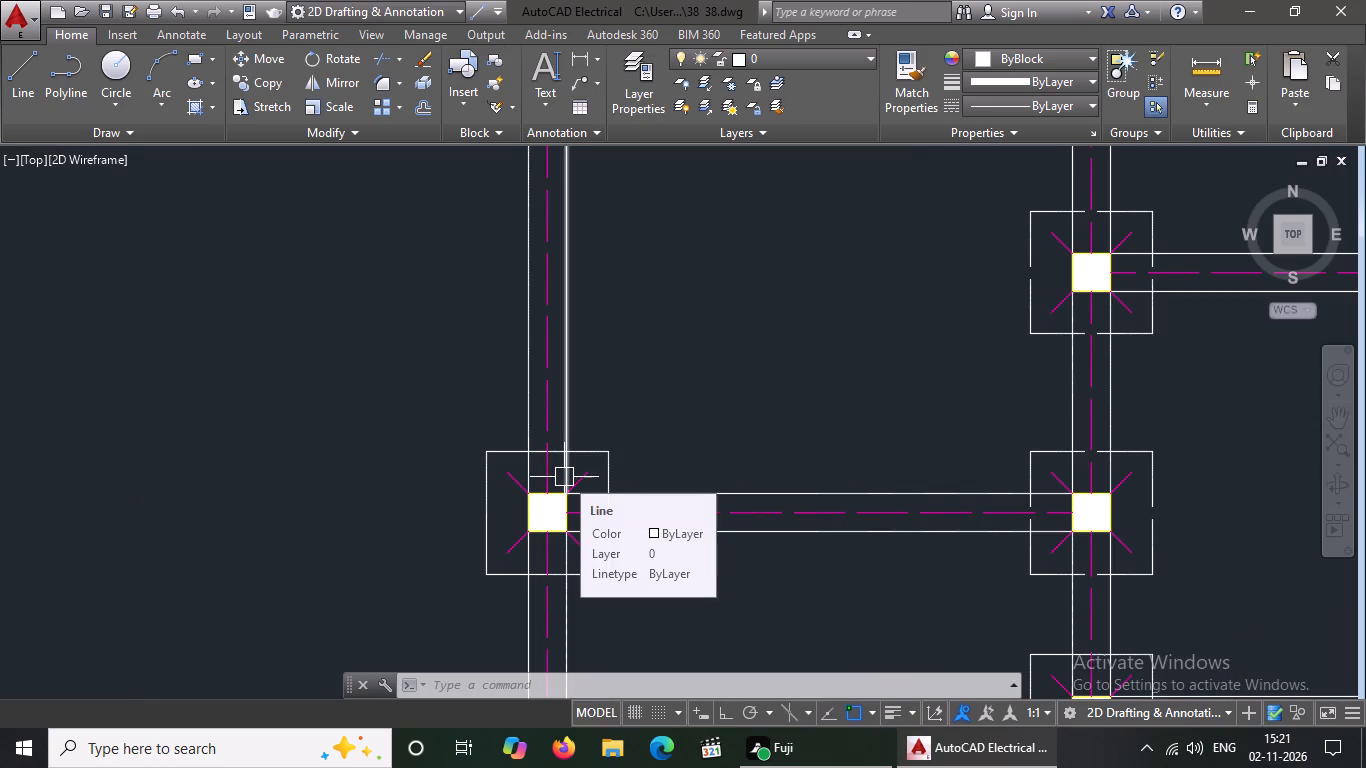
scroll(564, 477, up, 1)
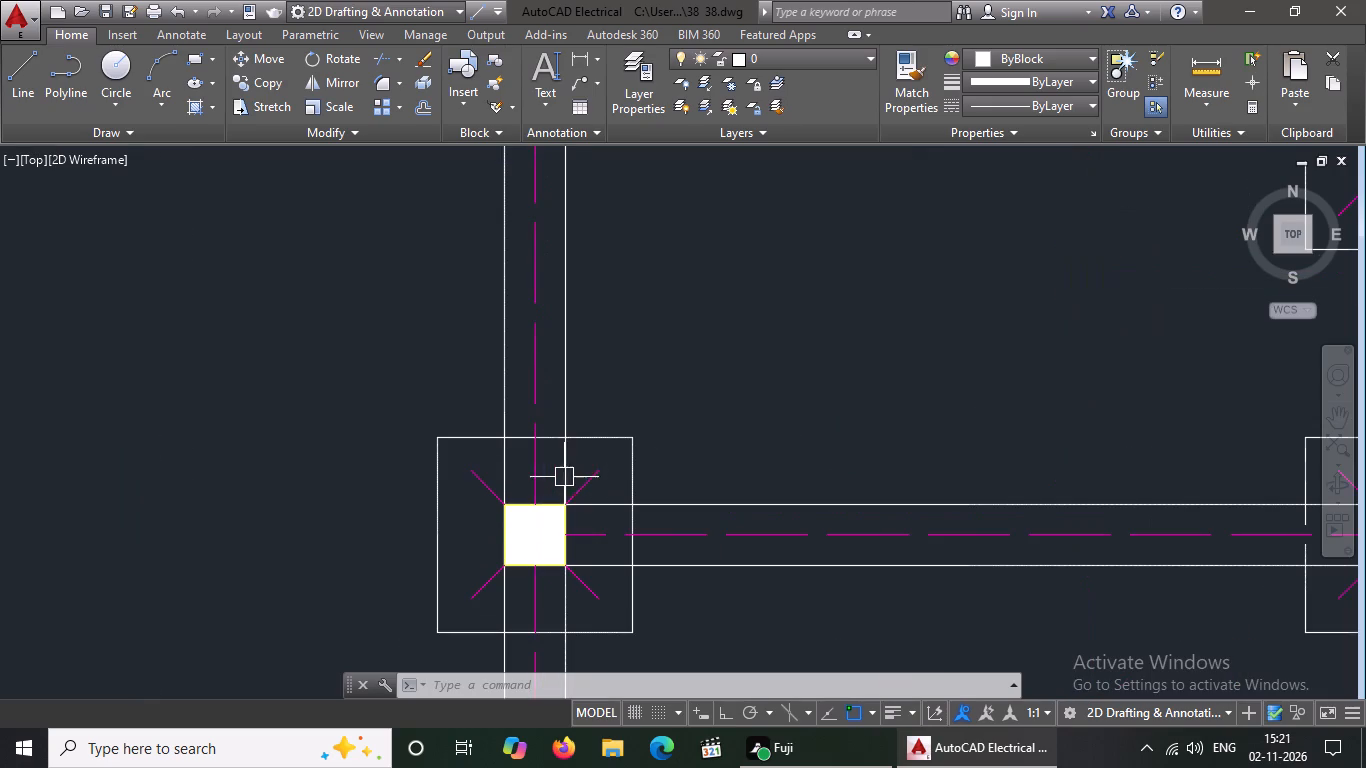
click(589, 438)
click(1048, 101)
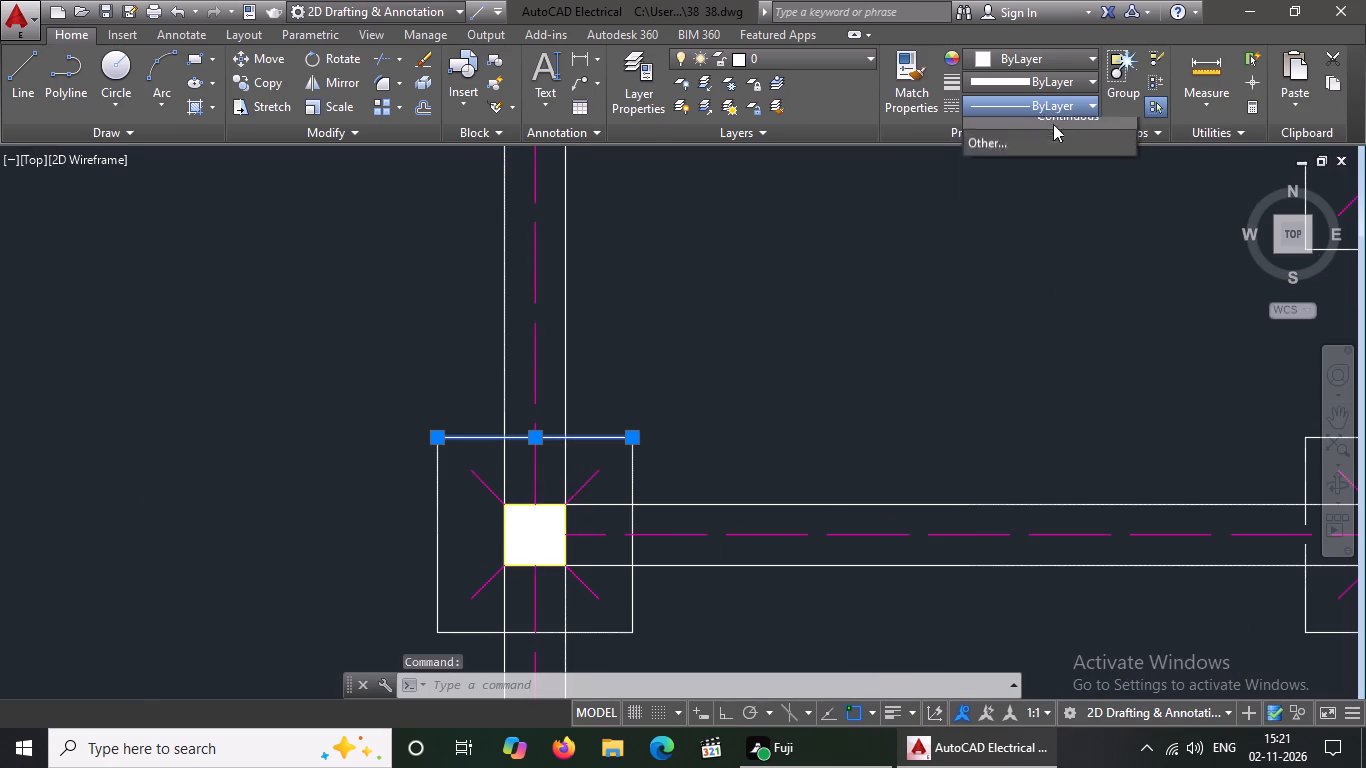
click(1031, 172)
key(Escape)
scroll(680, 383, down, 1)
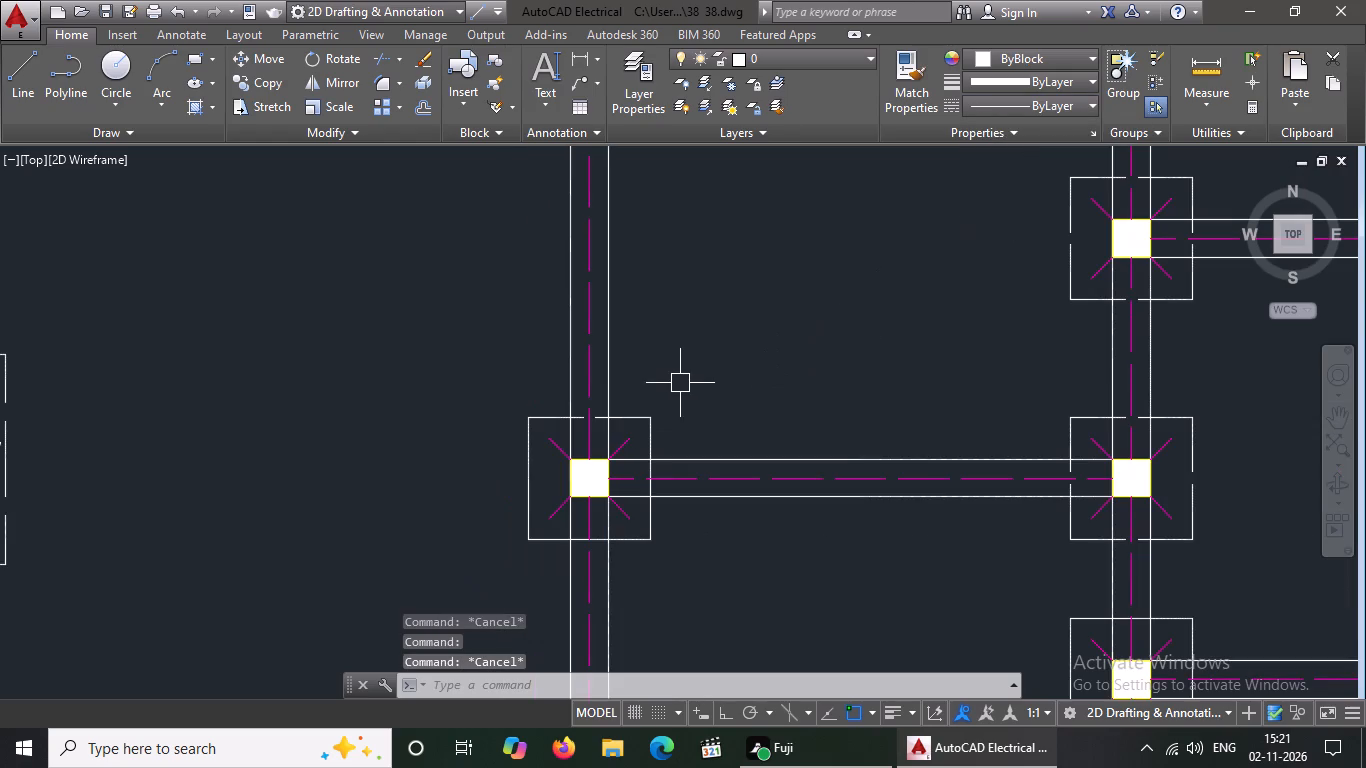
click(531, 468)
click(1034, 96)
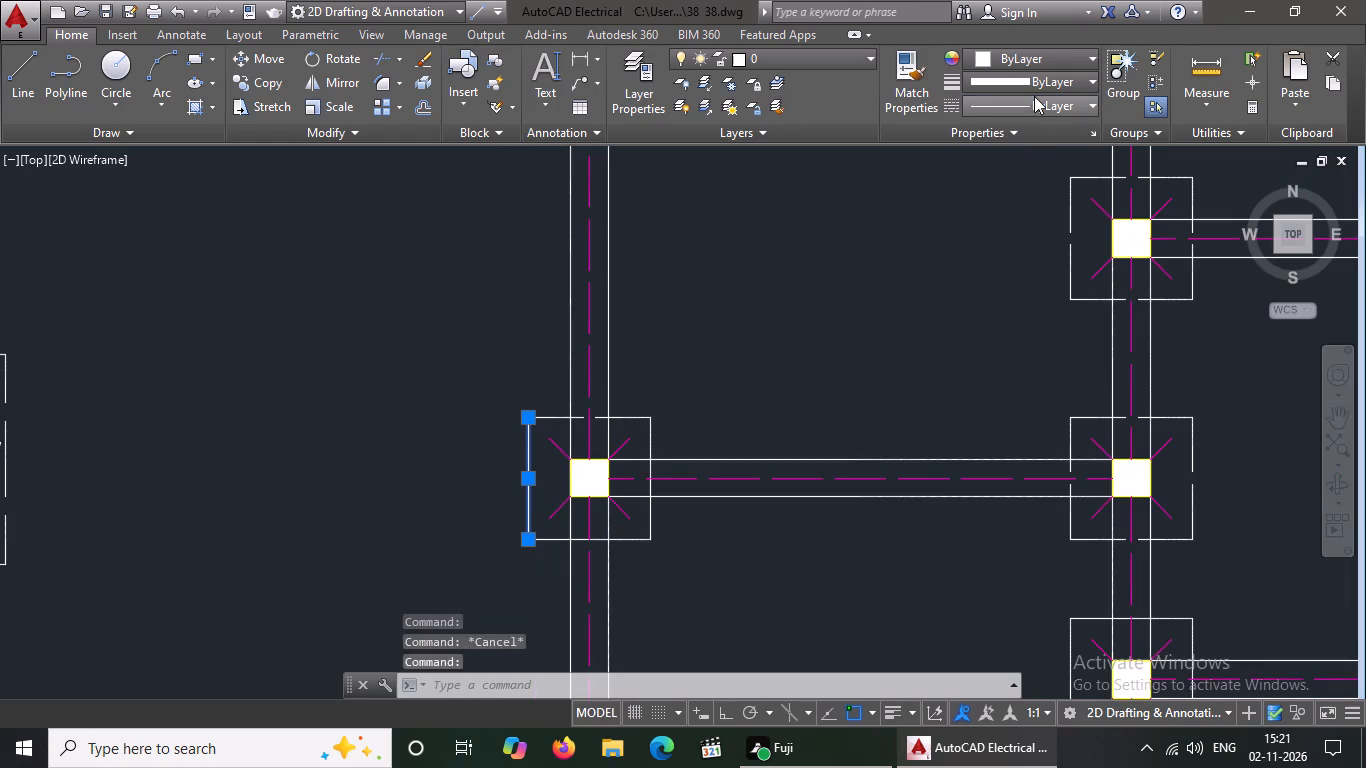
click(1036, 175)
key(Escape)
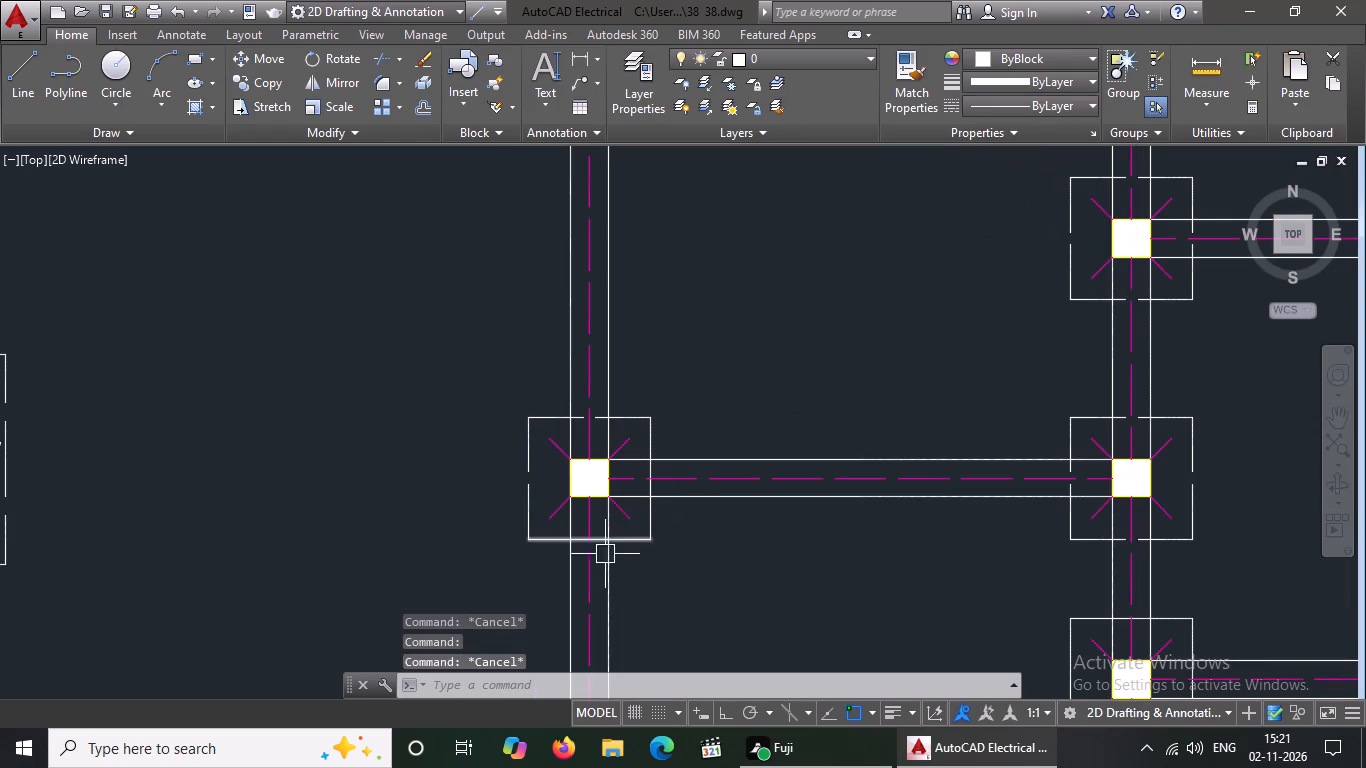
Set the south and east edges of the same row's west footing to linetype ACAD_ISO02W100.
click(633, 536)
click(1049, 100)
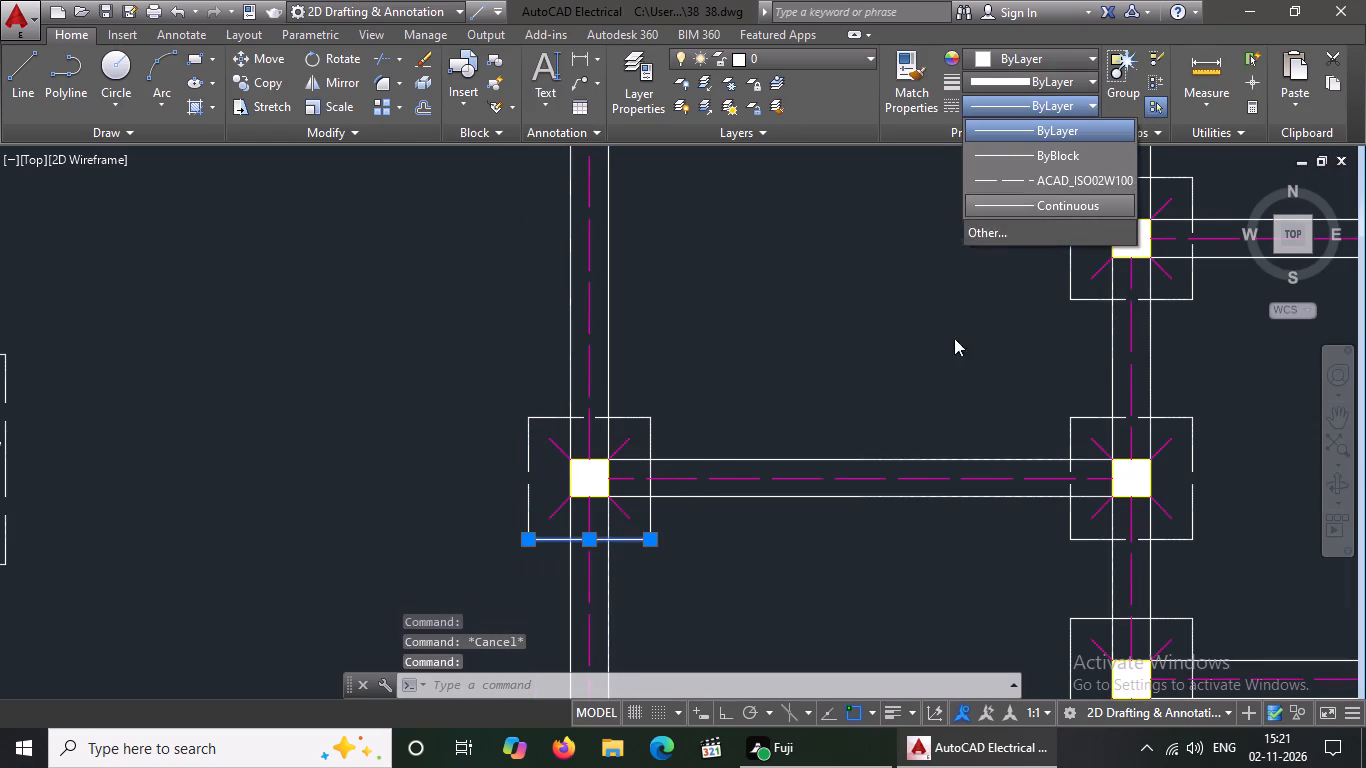
click(1040, 185)
key(Escape)
click(648, 433)
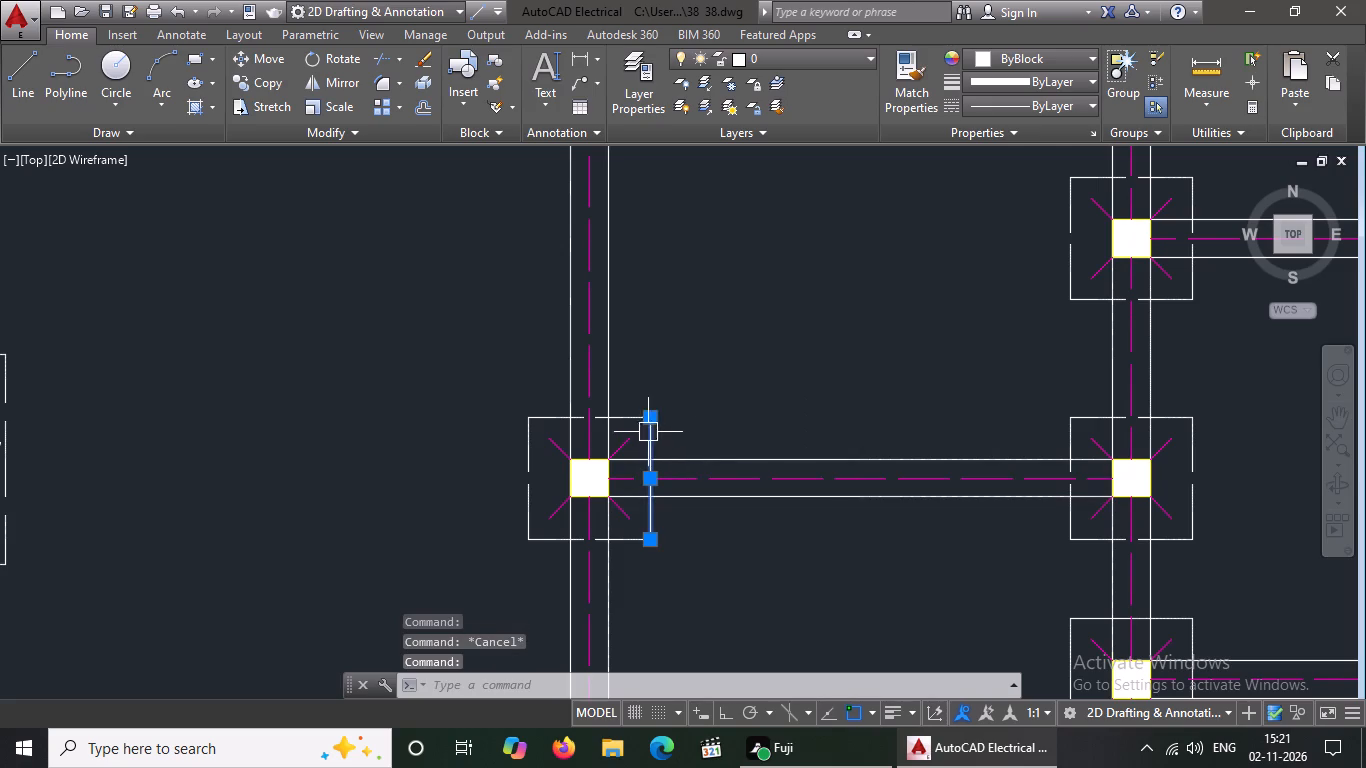
click(1067, 97)
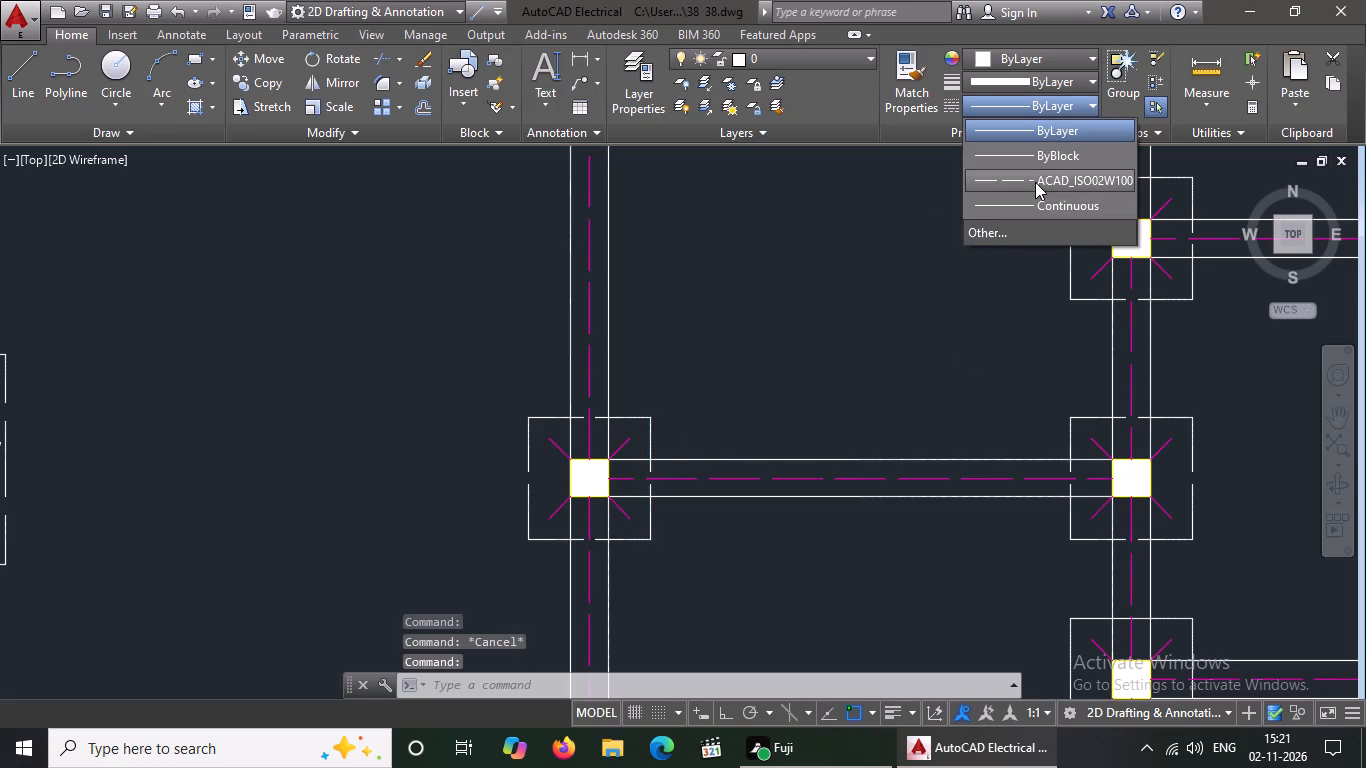
click(1035, 182)
key(Escape)
In the next row south, between the middle and east column lines, set the west footing's north and west edges to linetype ACAD_ISO02W100.
scroll(828, 323, down, 1)
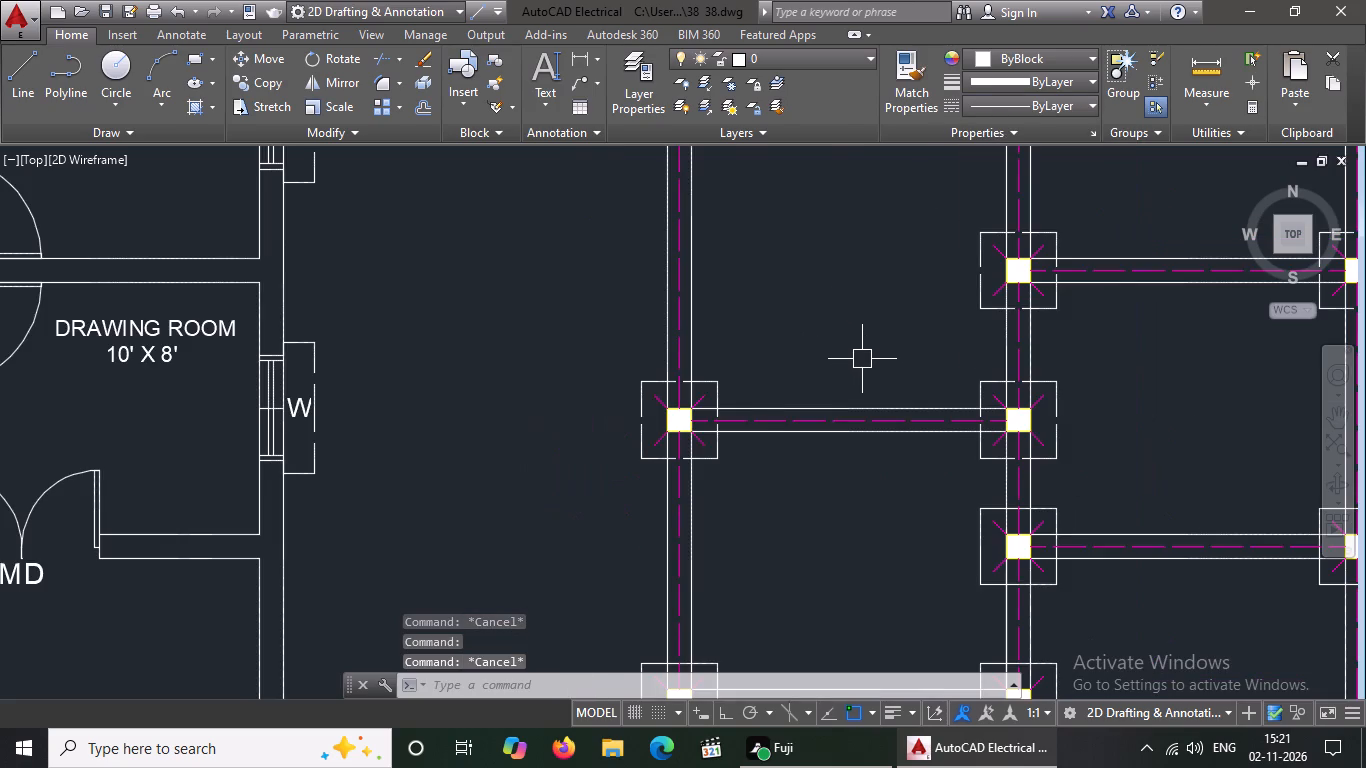
scroll(862, 357, down, 1)
scroll(1009, 489, up, 2)
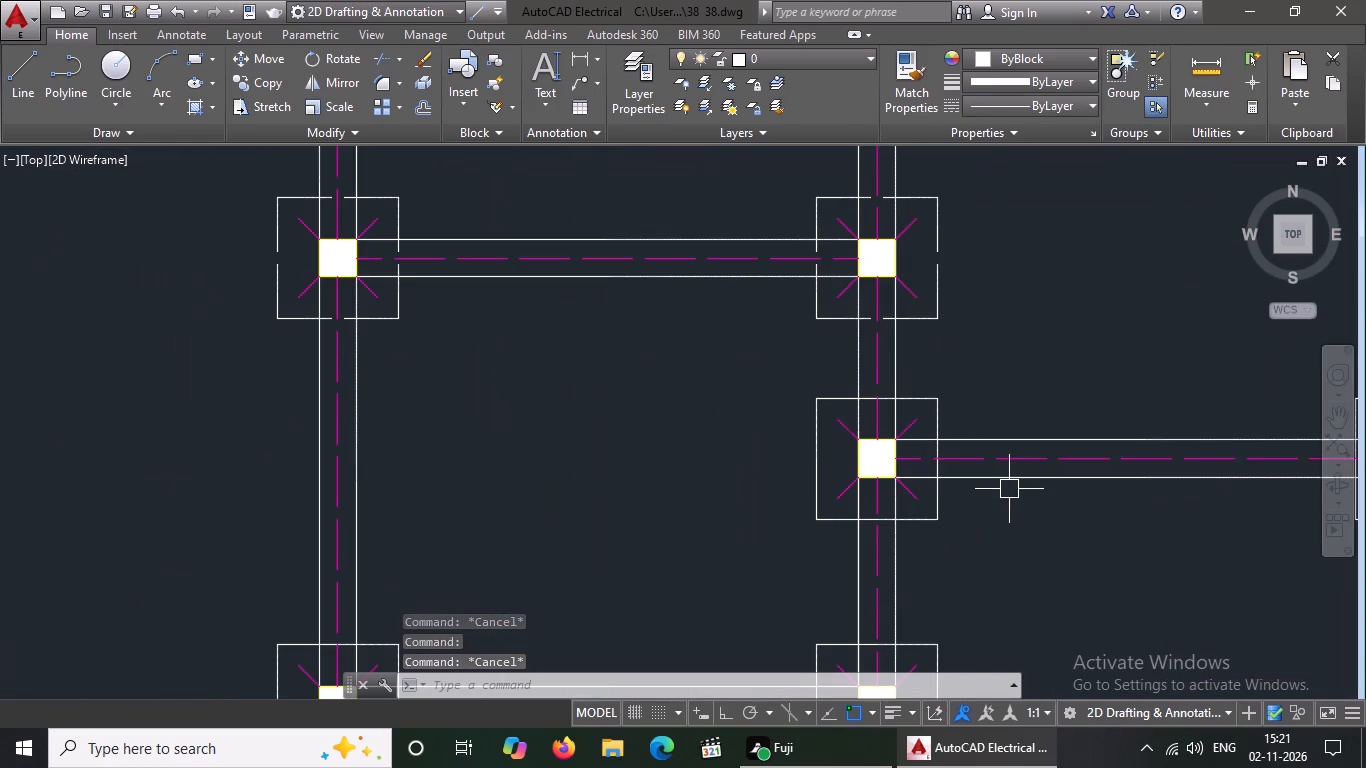
click(928, 399)
click(1010, 96)
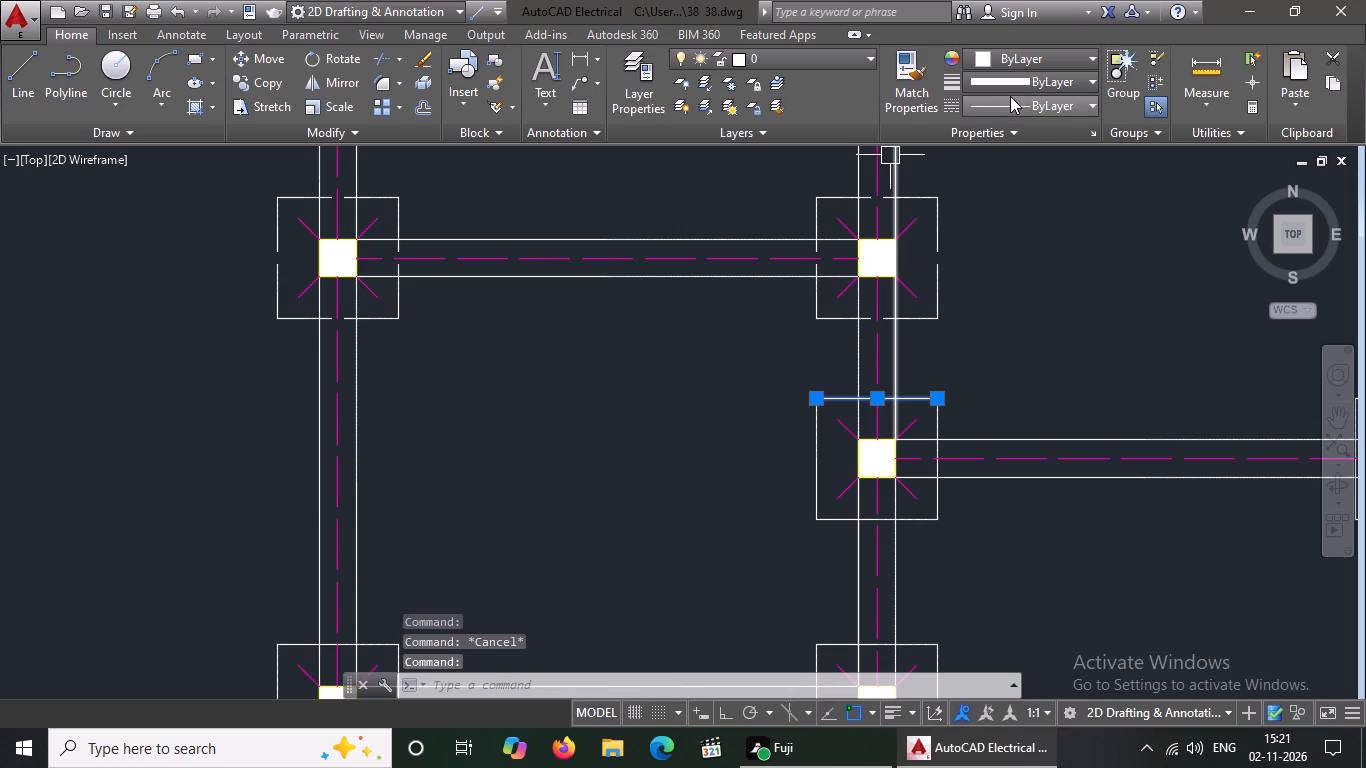
click(1024, 179)
key(Escape)
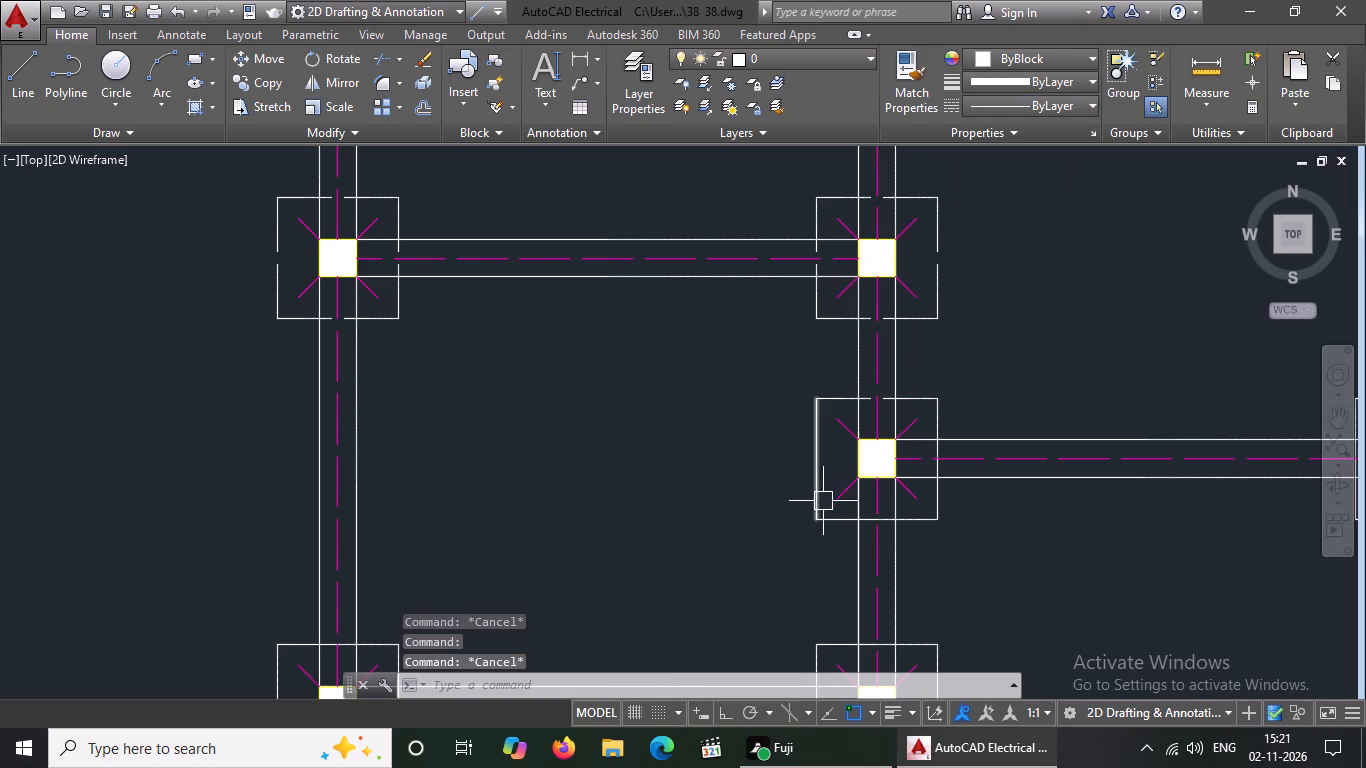
click(822, 502)
click(1043, 103)
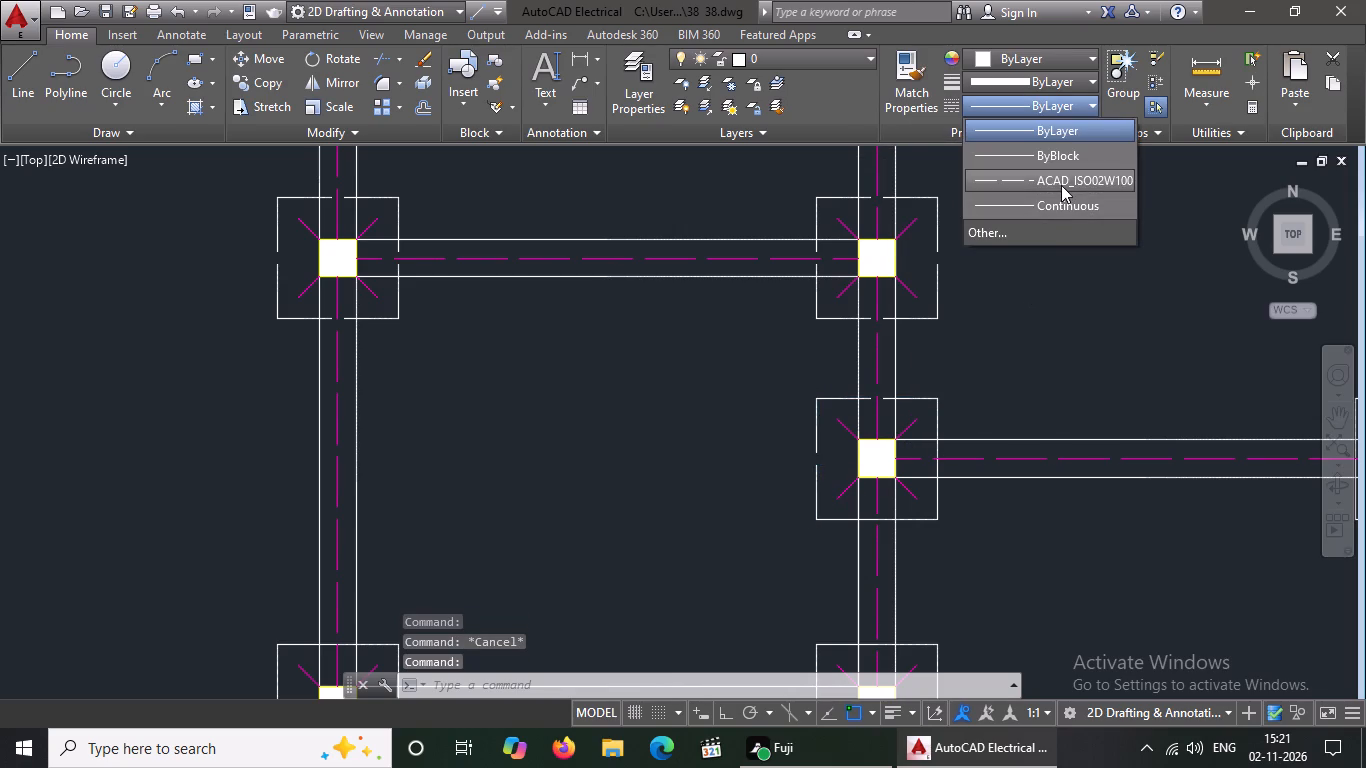
click(1061, 184)
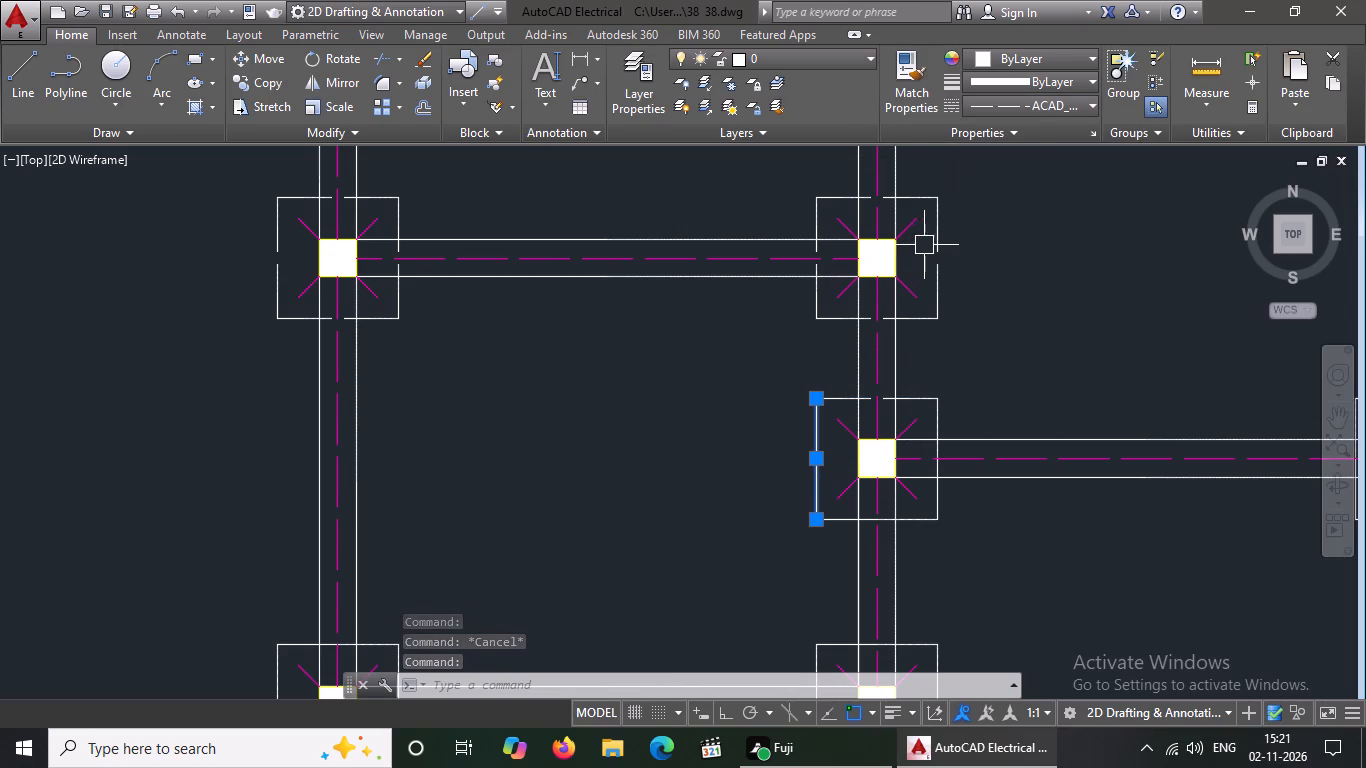
key(Escape)
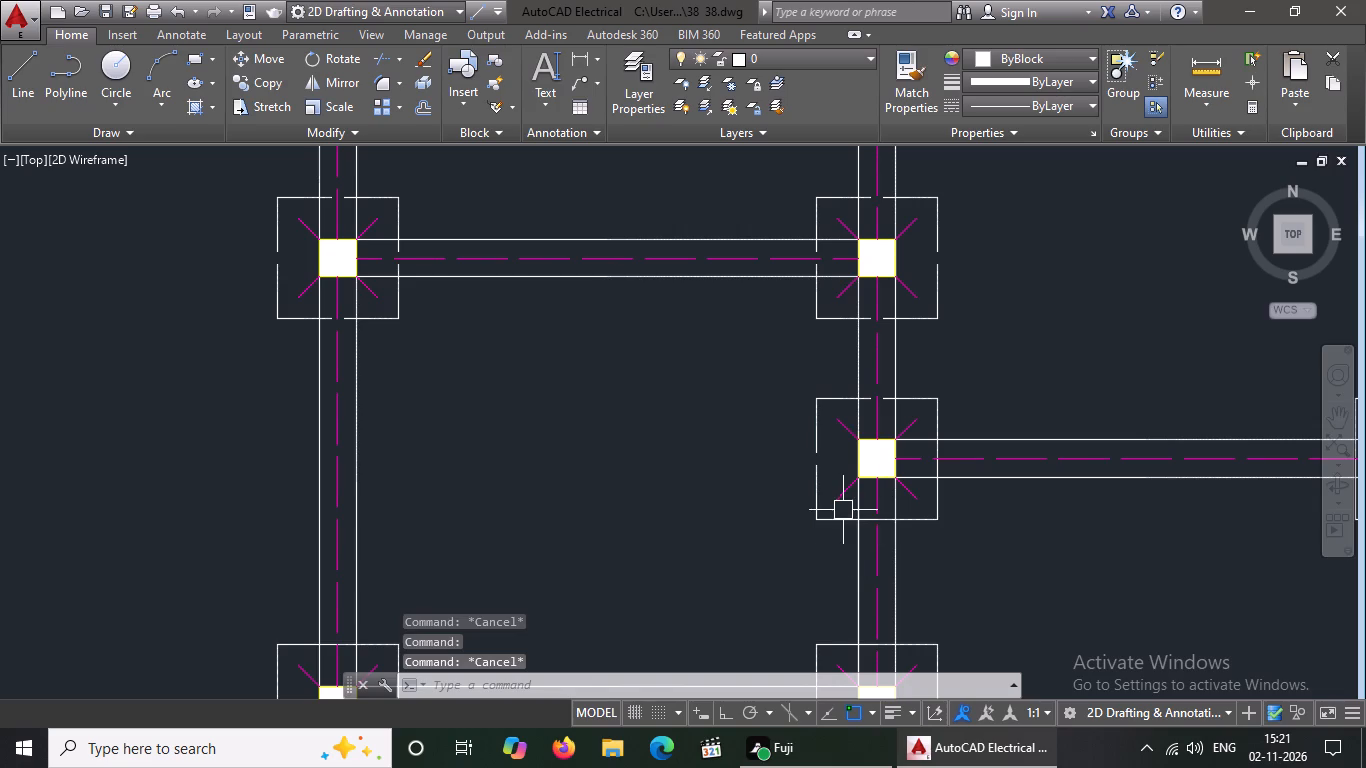
Set the south and east edges of that same west footing, on the middle column line, to linetype ACAD_ISO02W100.
click(916, 520)
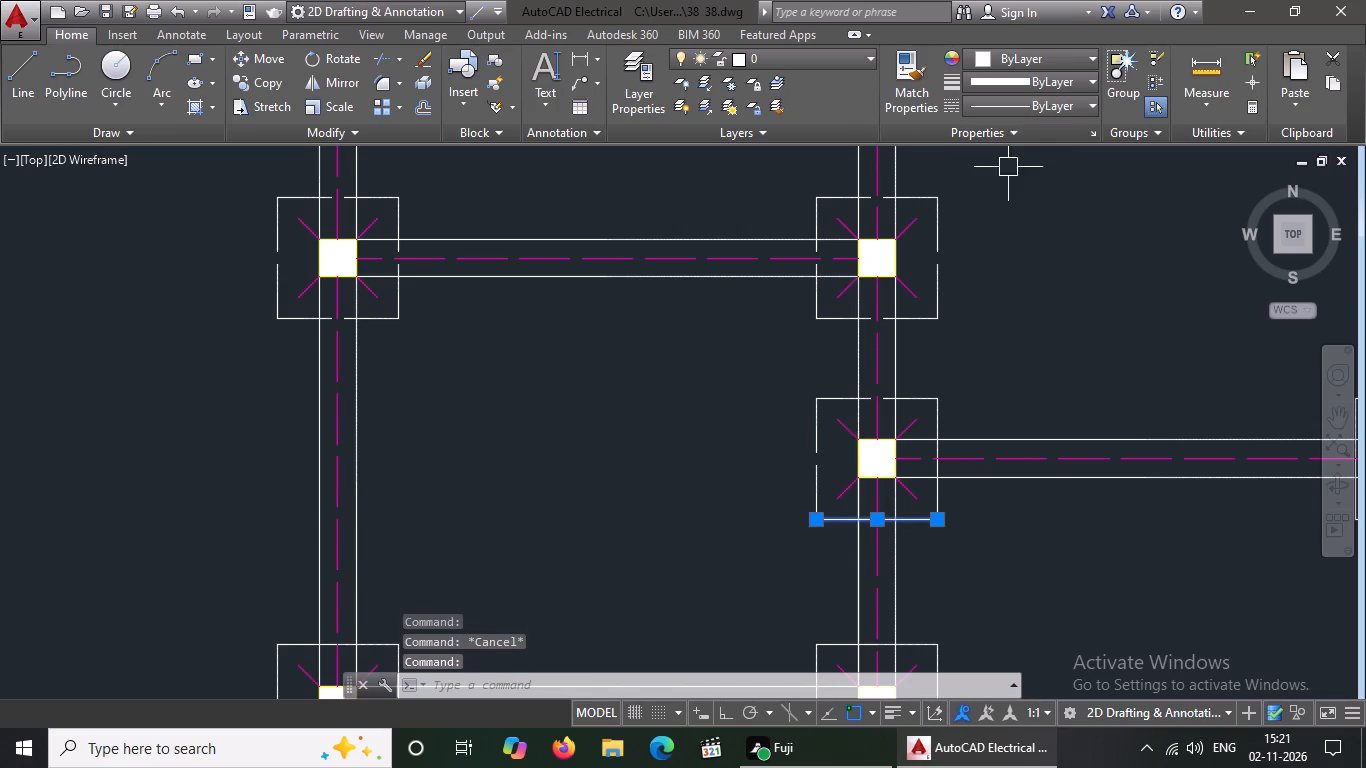
click(1039, 101)
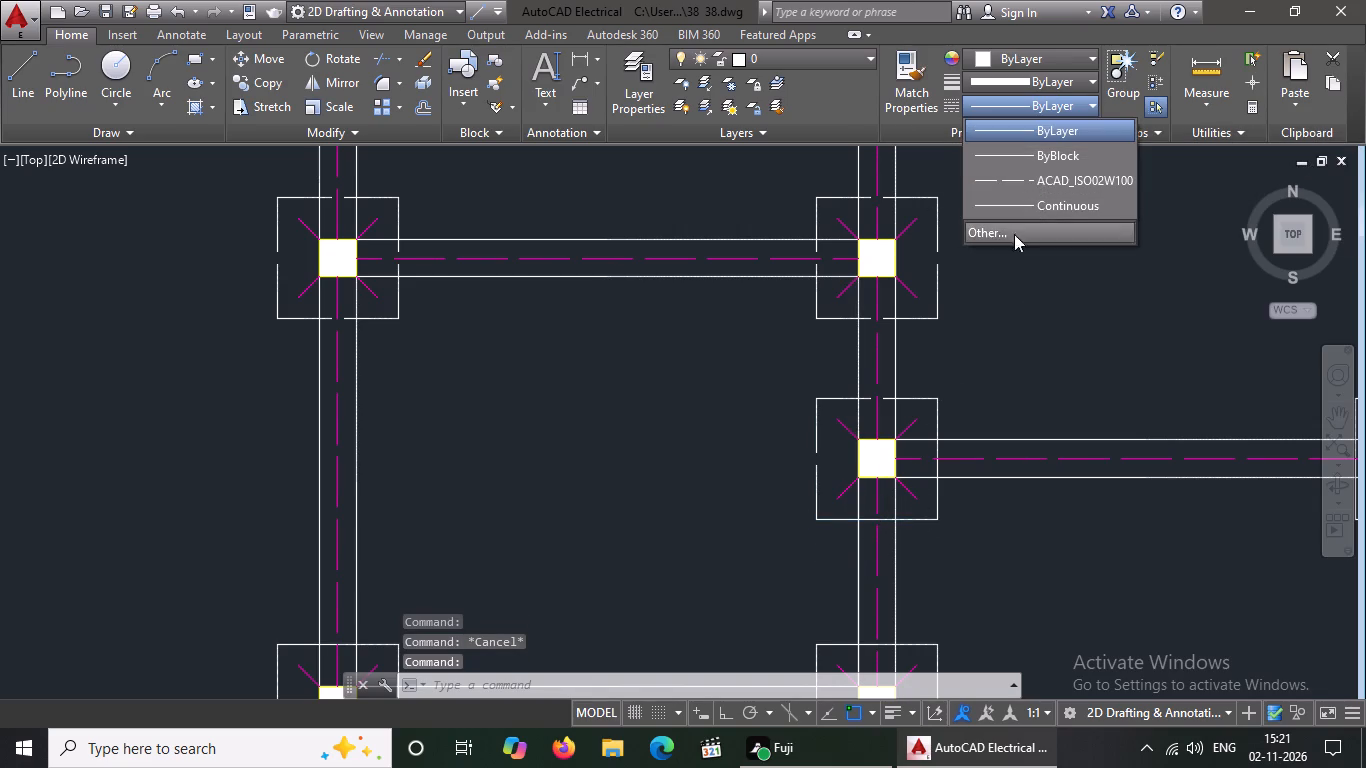
click(1007, 180)
key(Escape)
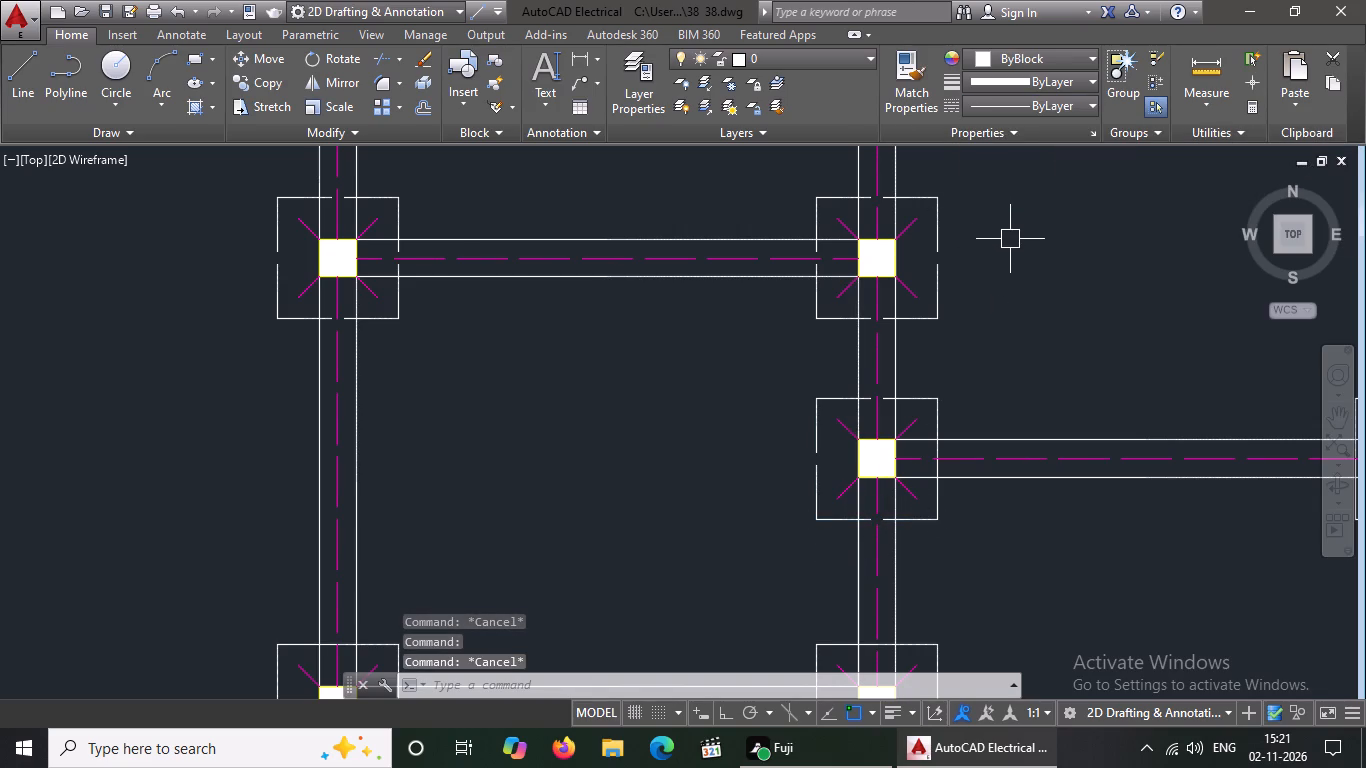
click(934, 415)
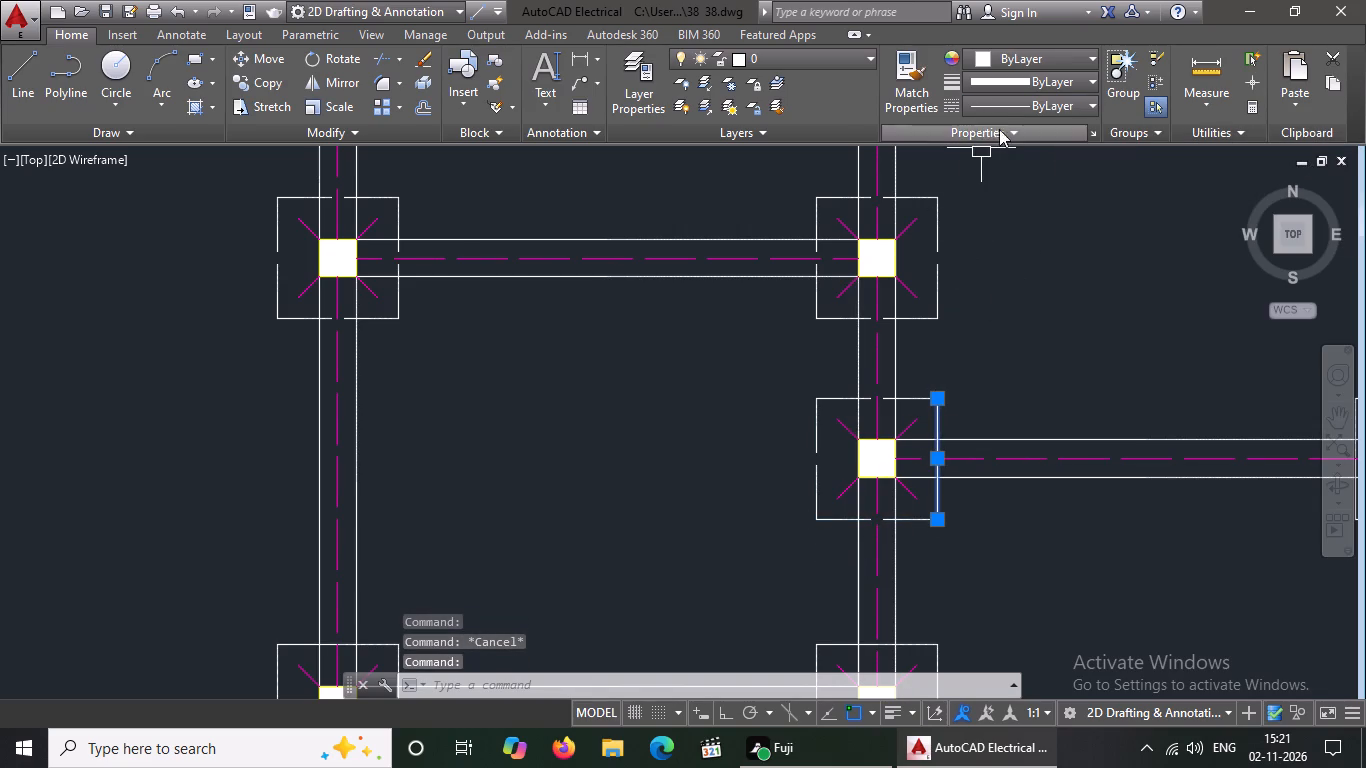
click(1003, 107)
click(1005, 181)
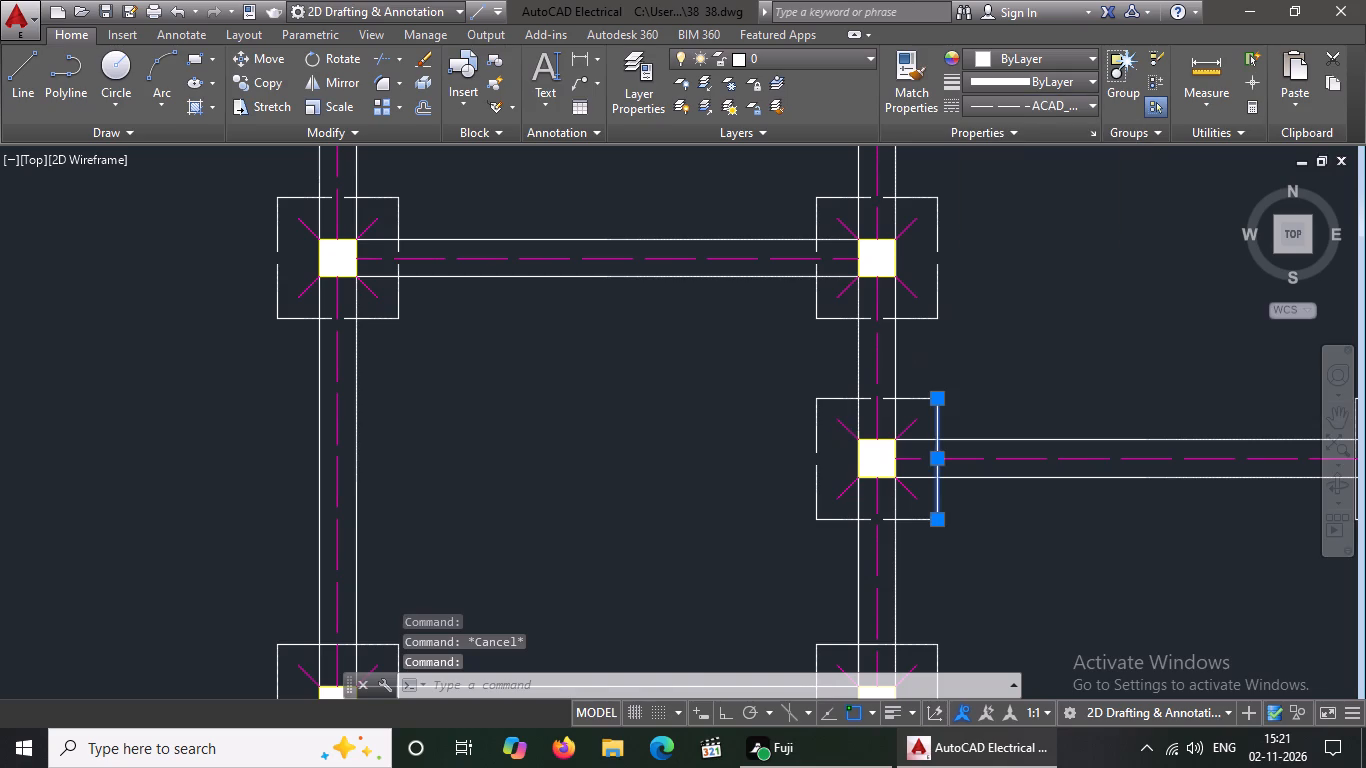
key(Escape)
In the same row between the middle and east column lines, set the east footing's north and west edges to linetype ACAD_ISO02W100.
scroll(741, 446, down, 2)
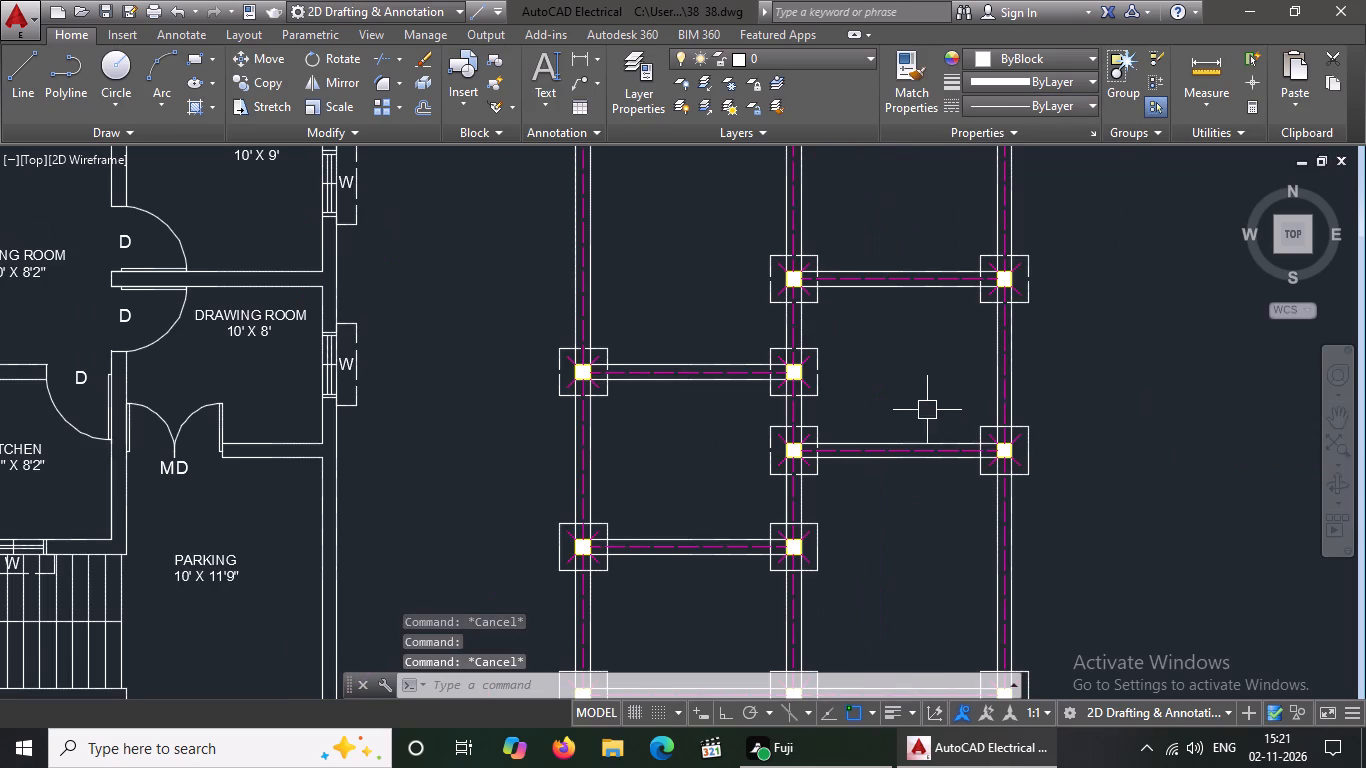
scroll(1012, 432, up, 2)
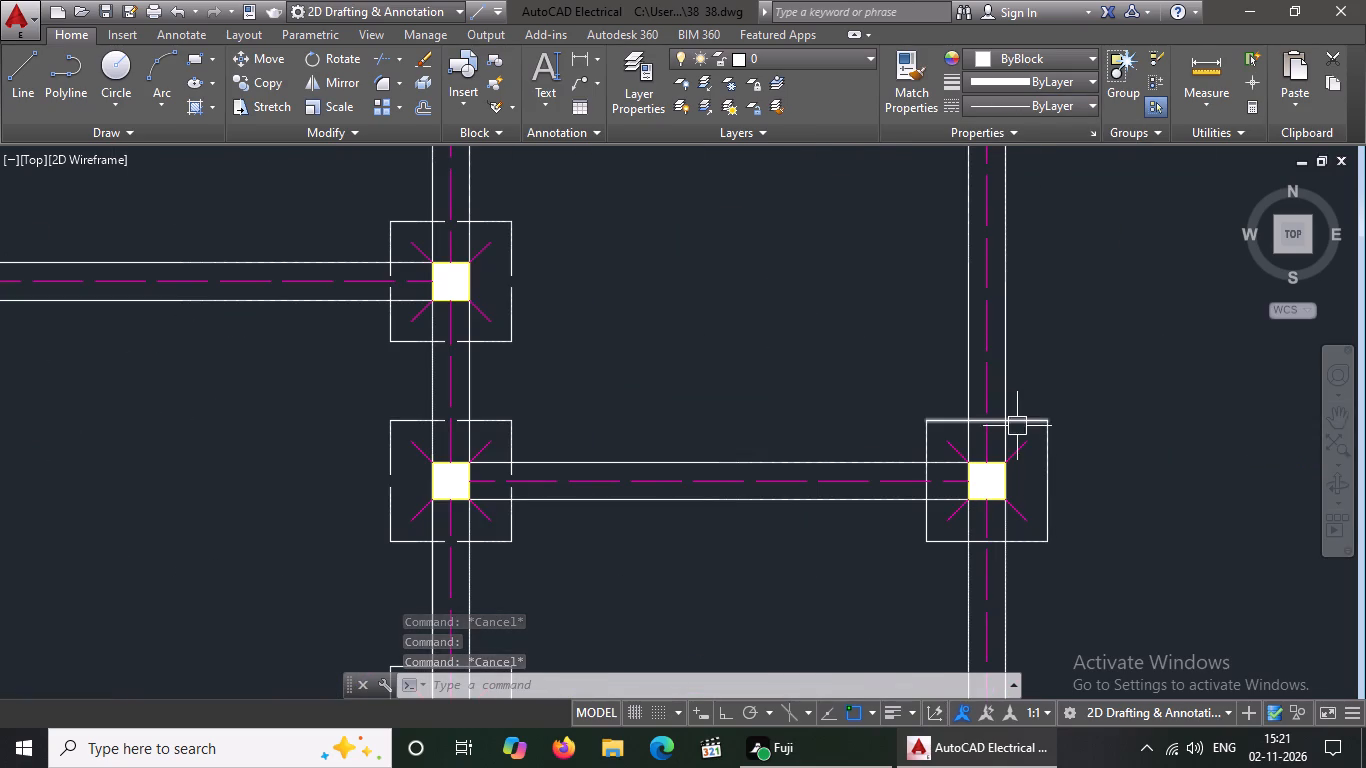
click(1035, 422)
click(1006, 104)
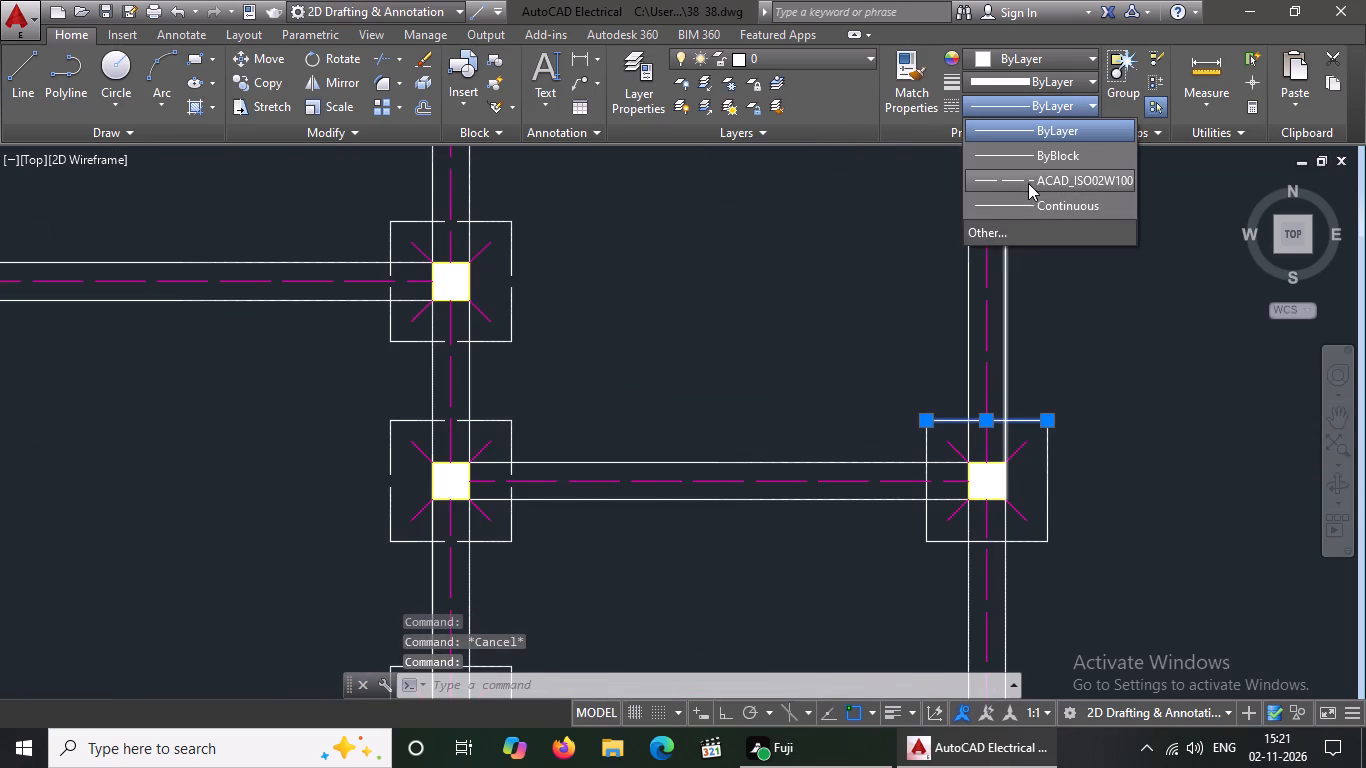
click(1028, 182)
key(Escape)
click(933, 430)
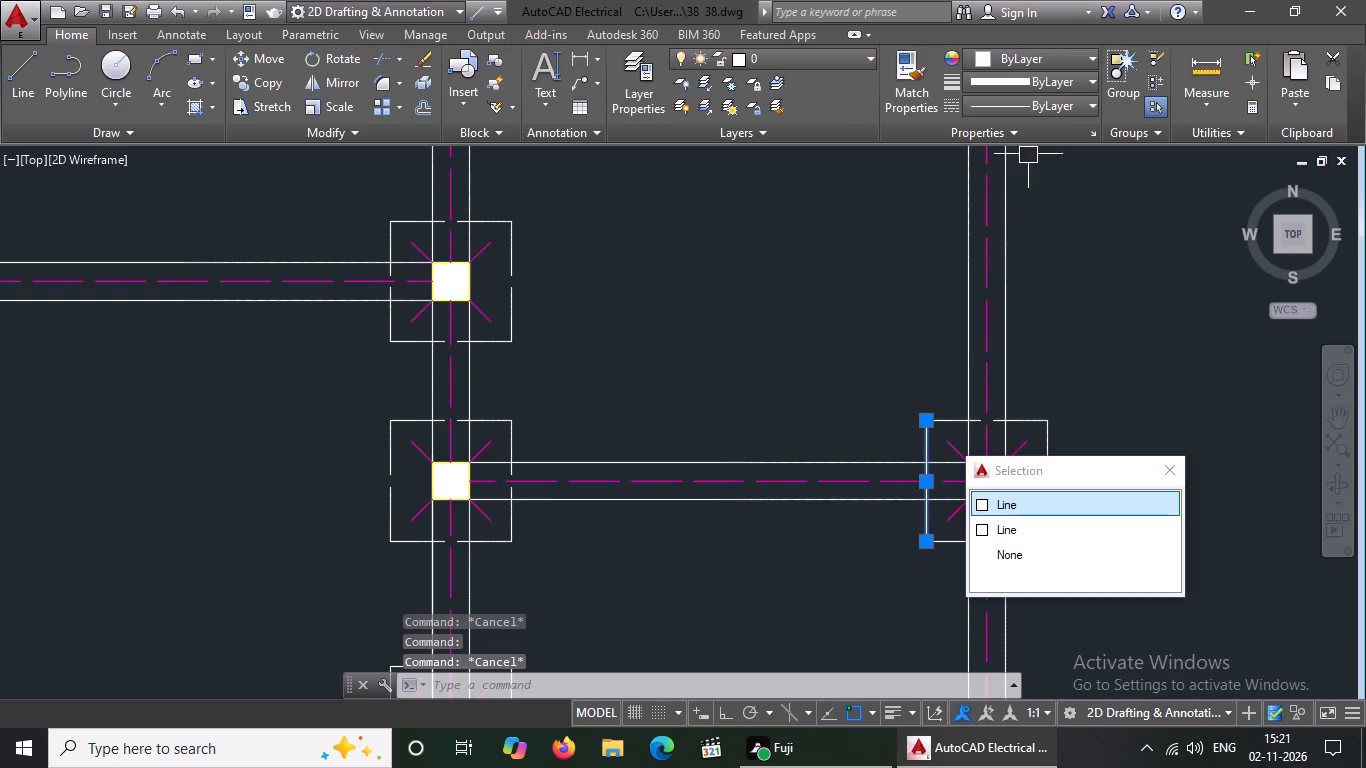
click(1048, 98)
click(1048, 182)
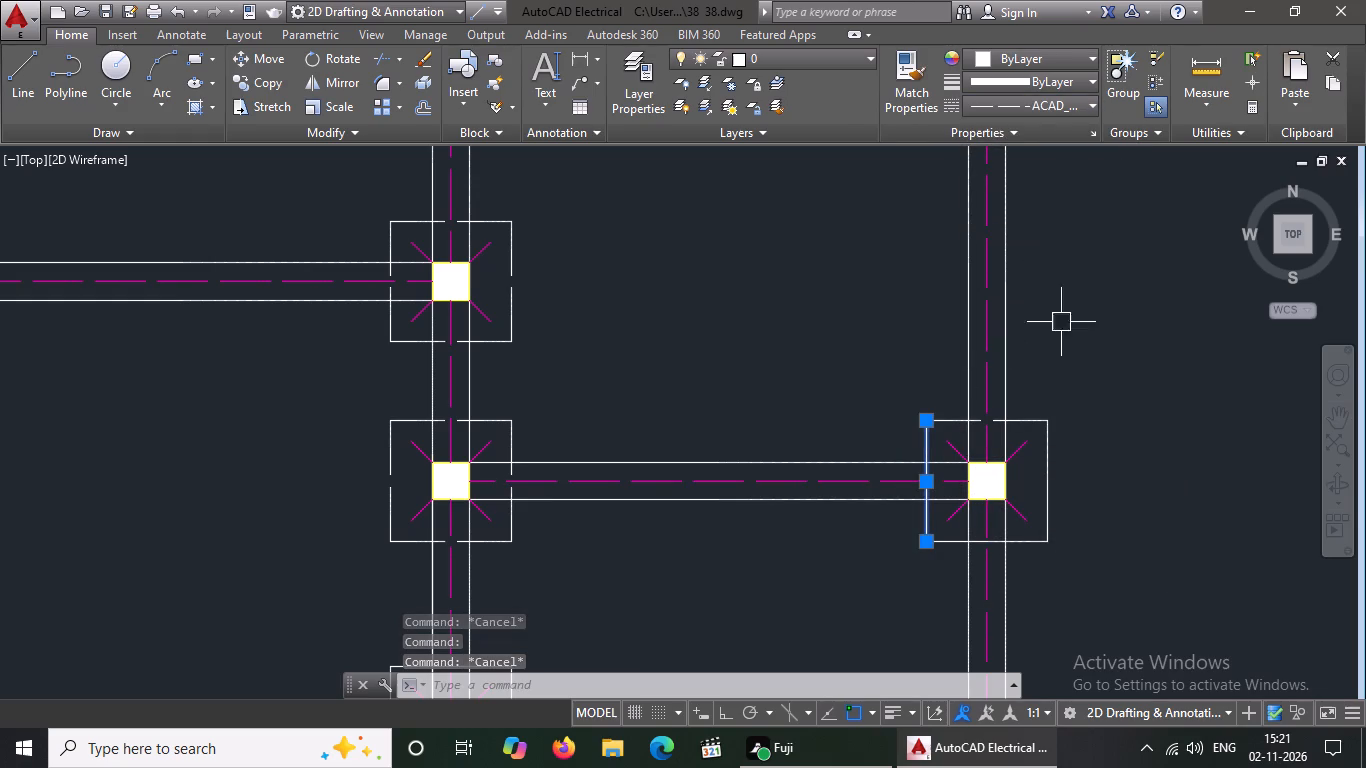
key(Escape)
Set the east and south edges of the same row's east footing, on the east column line, to linetype ACAD_ISO02W100.
click(1040, 477)
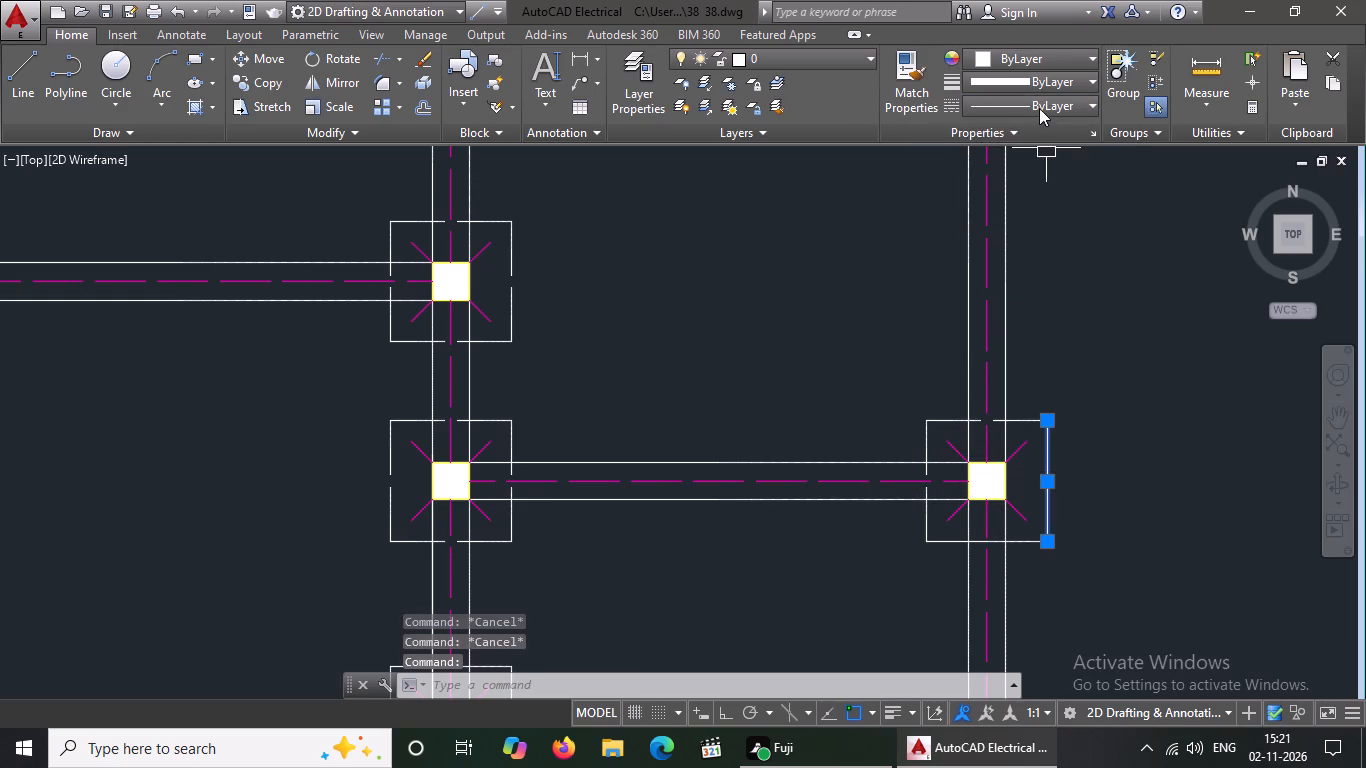
click(1040, 107)
click(1048, 182)
key(Escape)
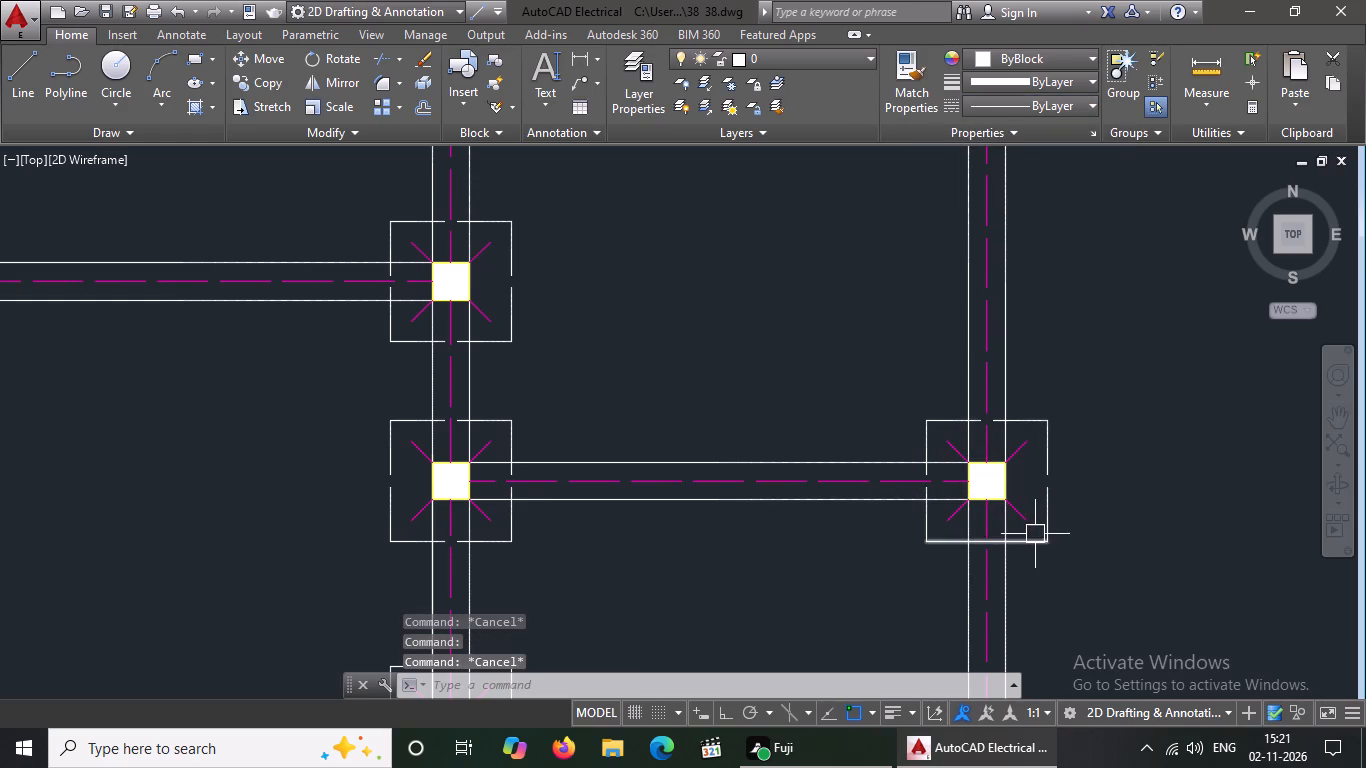
click(1035, 534)
click(1042, 100)
click(1079, 179)
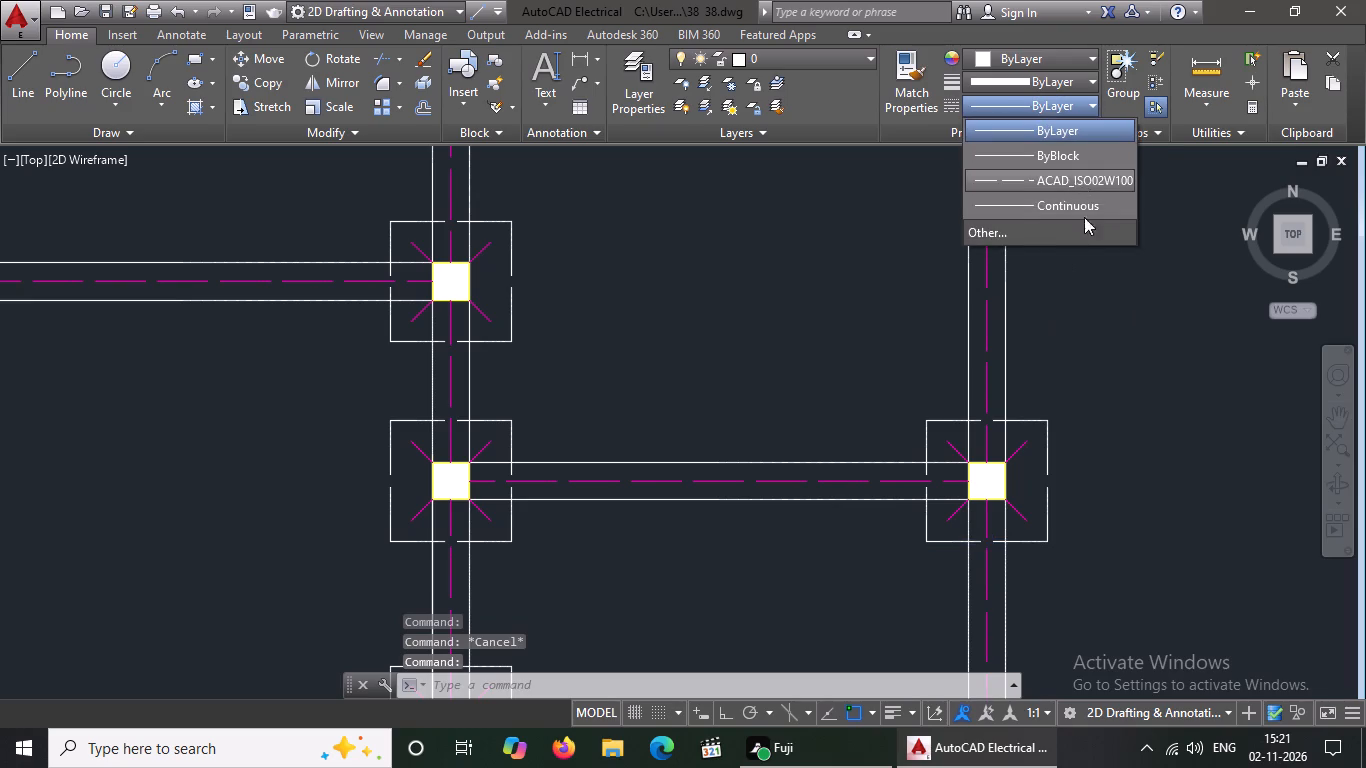
key(Escape)
In the next row south, between the west and middle column lines, set the west footing's north and west edges to linetype ACAD_ISO02W100.
scroll(847, 312, down, 1)
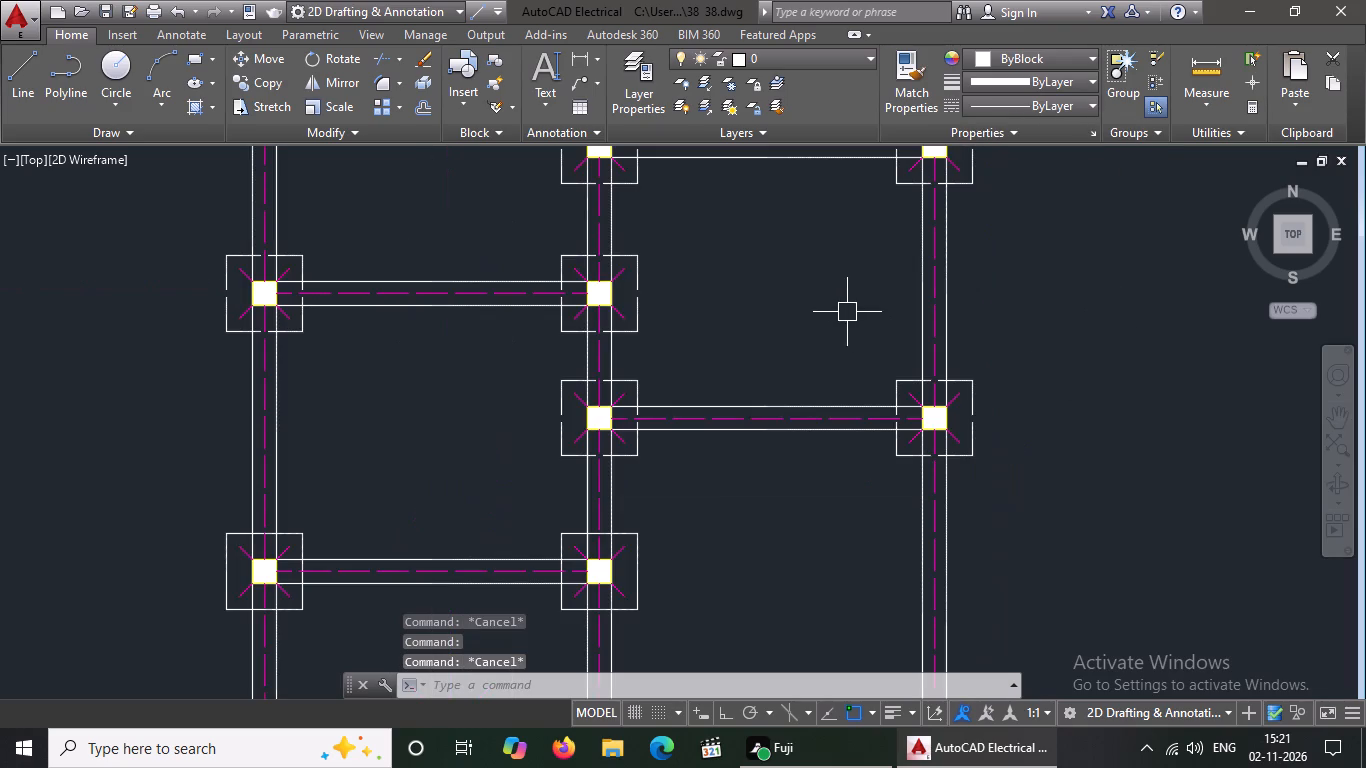
scroll(852, 424, down, 1)
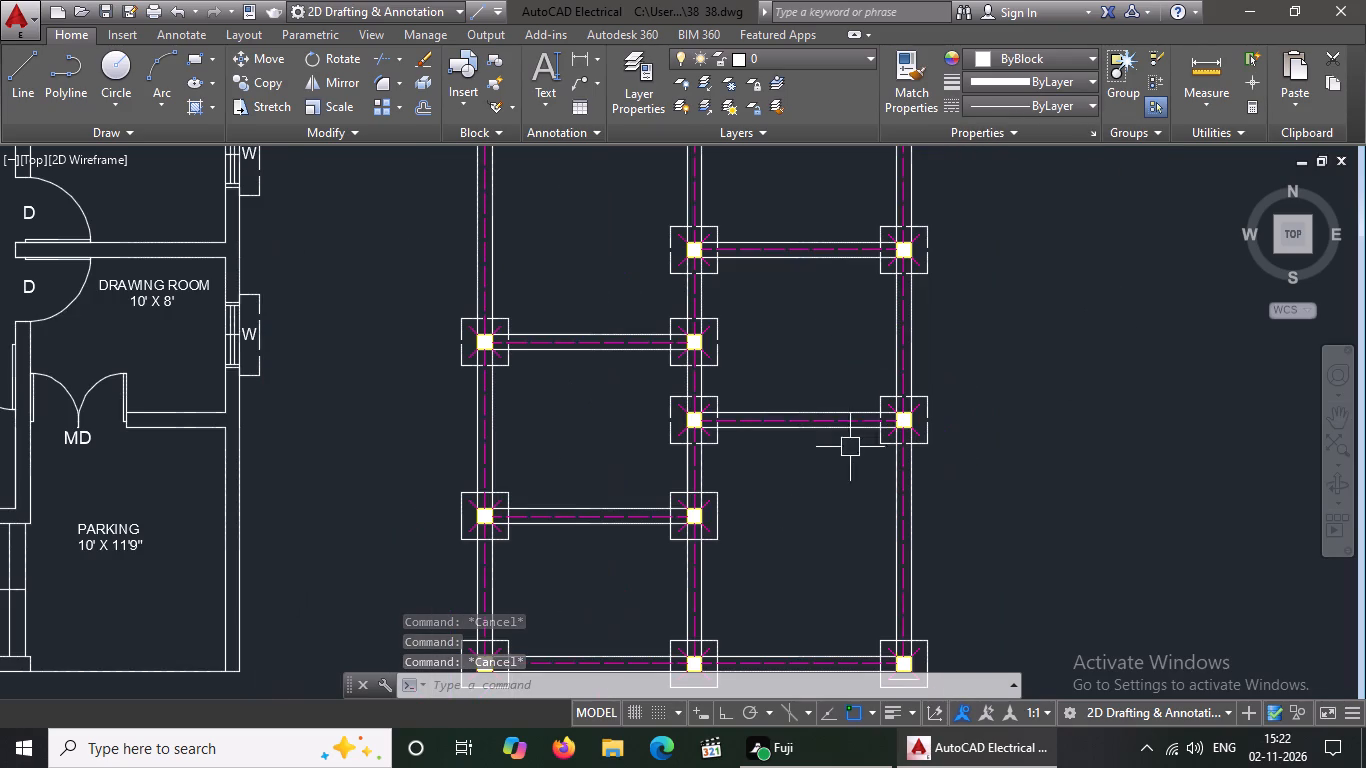
scroll(504, 531, up, 2)
click(492, 443)
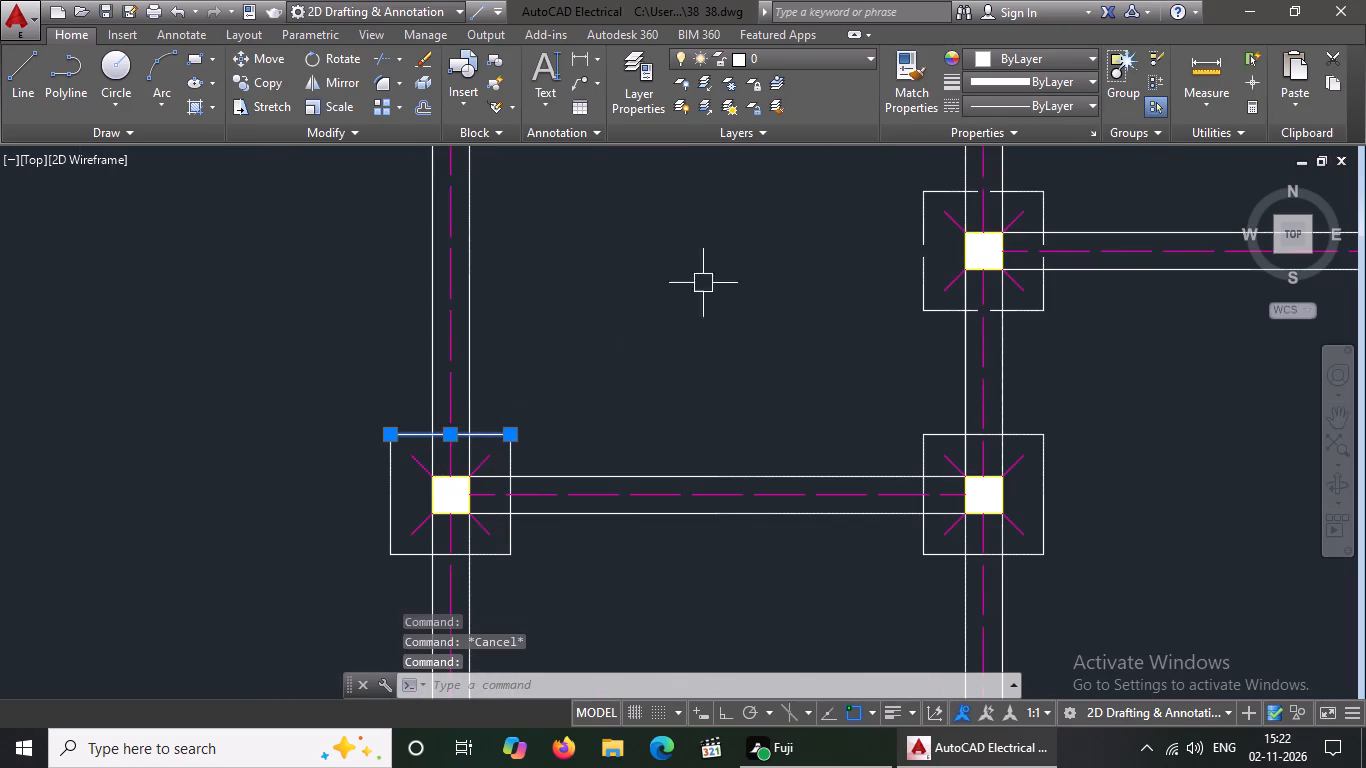
click(1029, 99)
click(1042, 177)
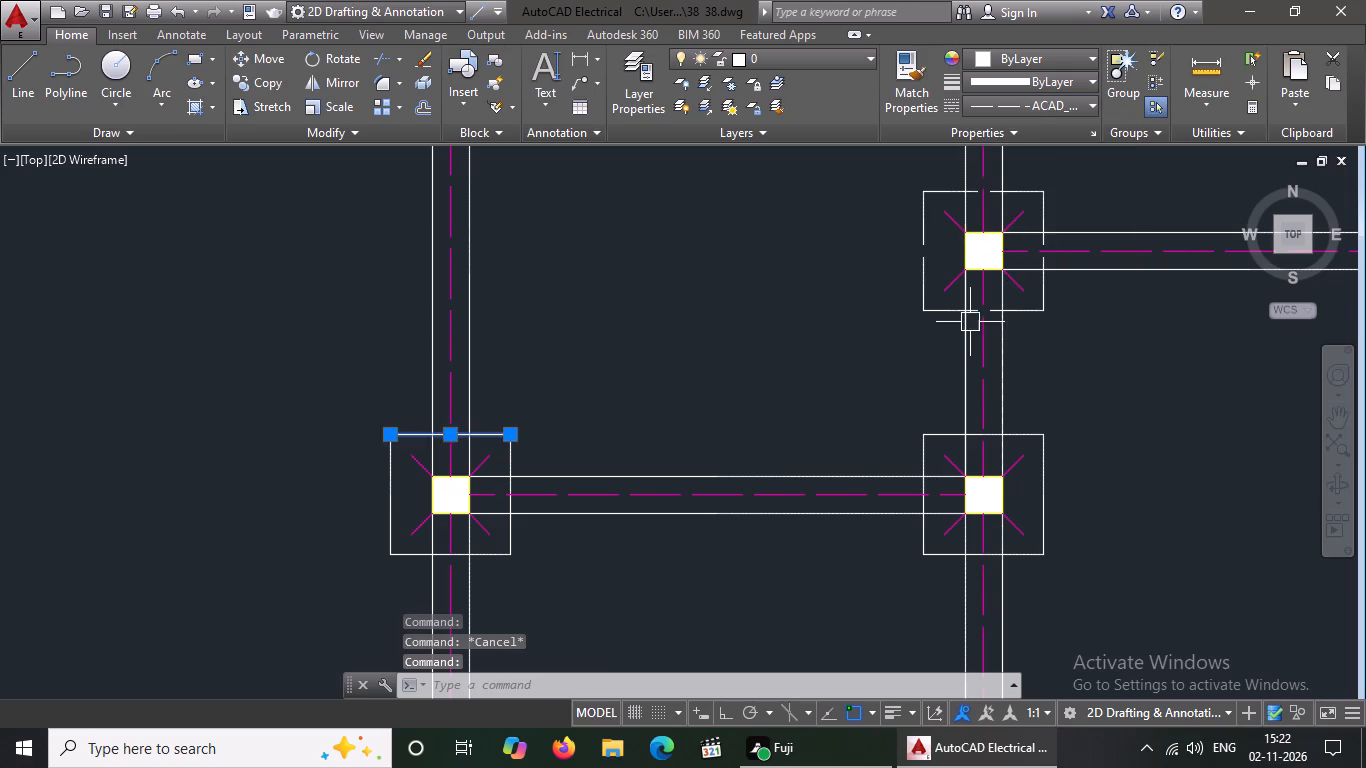
key(Escape)
click(388, 500)
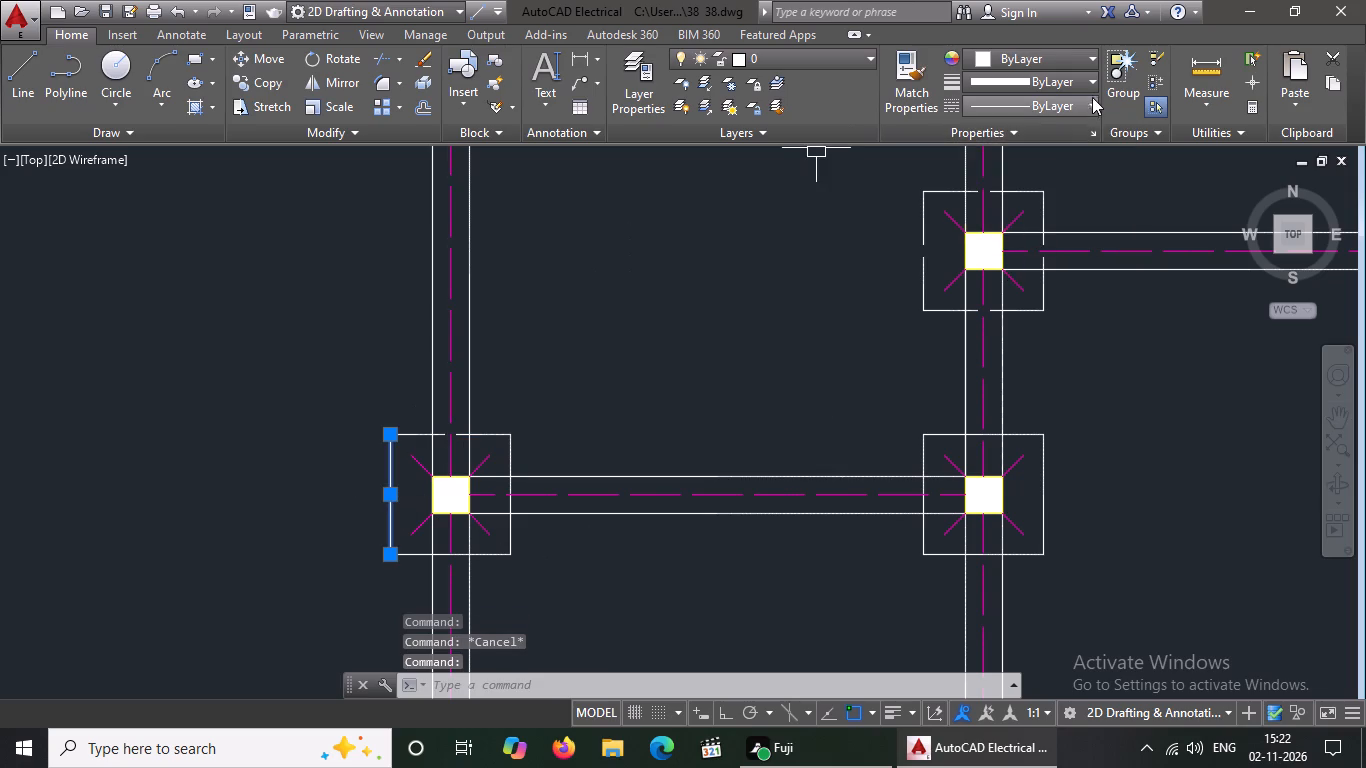
drag(1087, 109, 1083, 118)
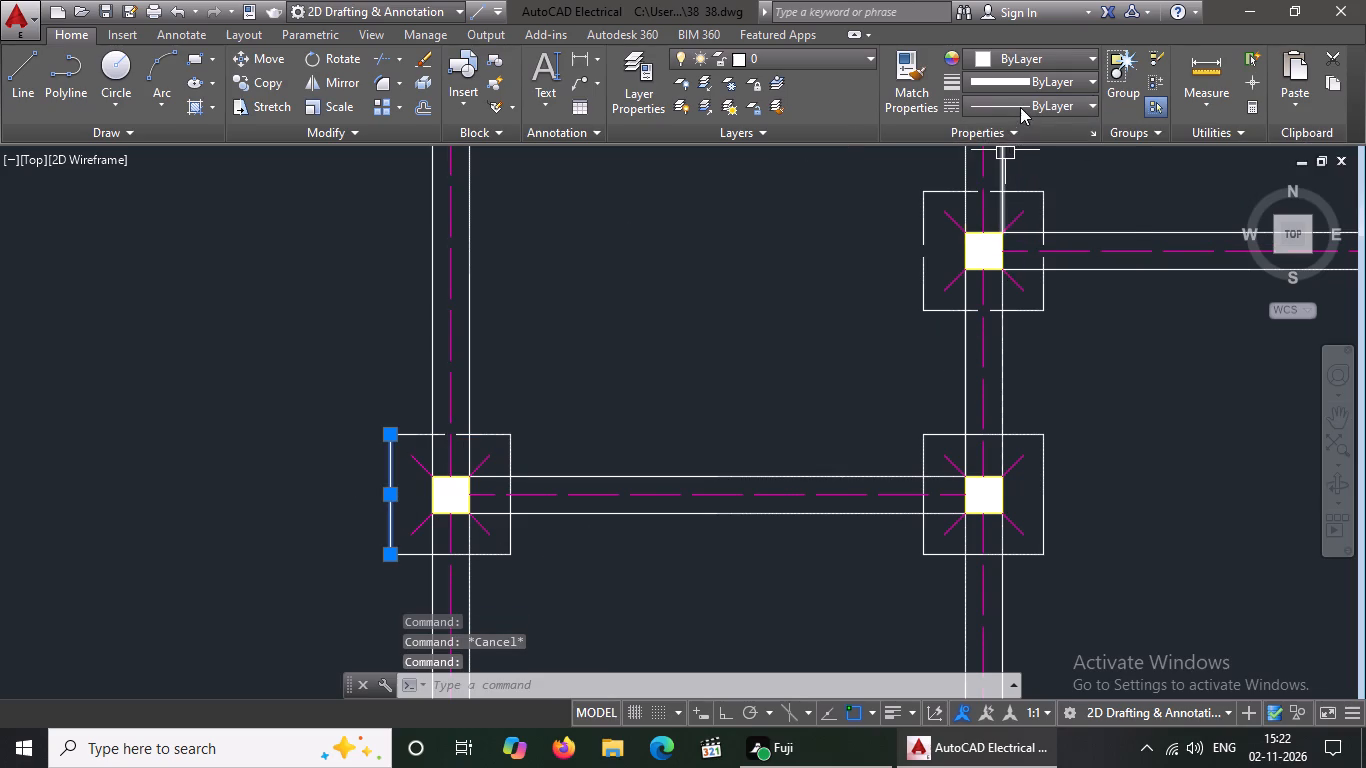
click(1020, 107)
click(1042, 177)
key(Escape)
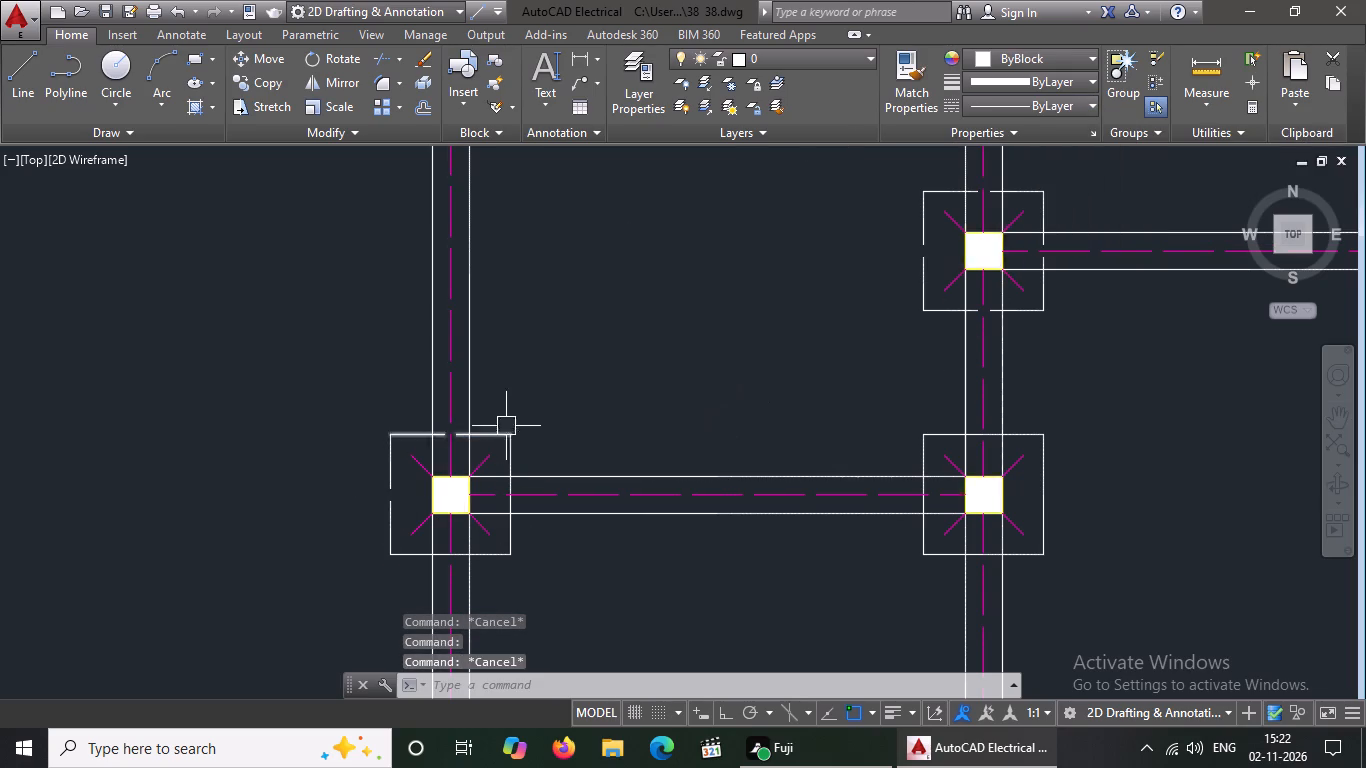
Set the south and east edges of that same west footing, on the west column line, to linetype ACAD_ISO02W100.
scroll(521, 424, down, 3)
scroll(730, 367, up, 4)
scroll(764, 332, down, 1)
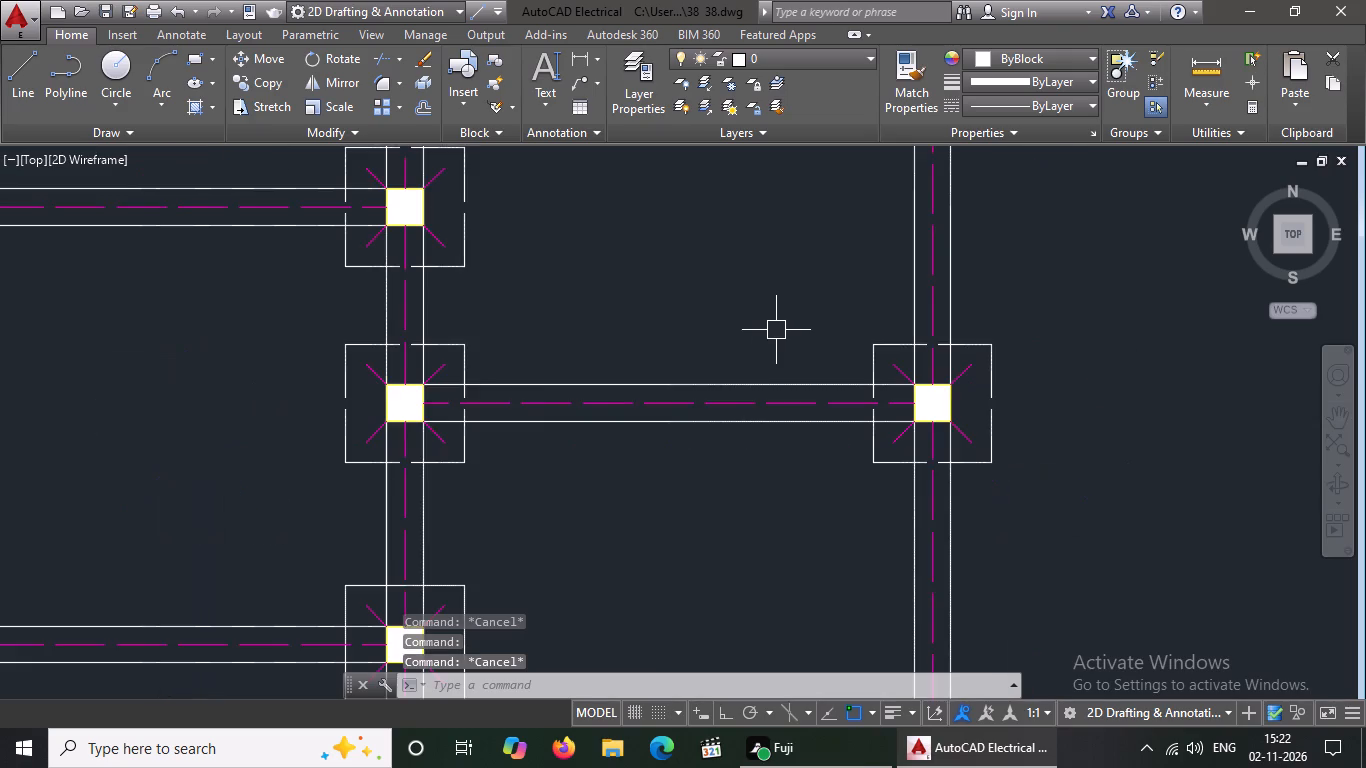
scroll(802, 327, down, 2)
scroll(451, 486, up, 2)
click(463, 464)
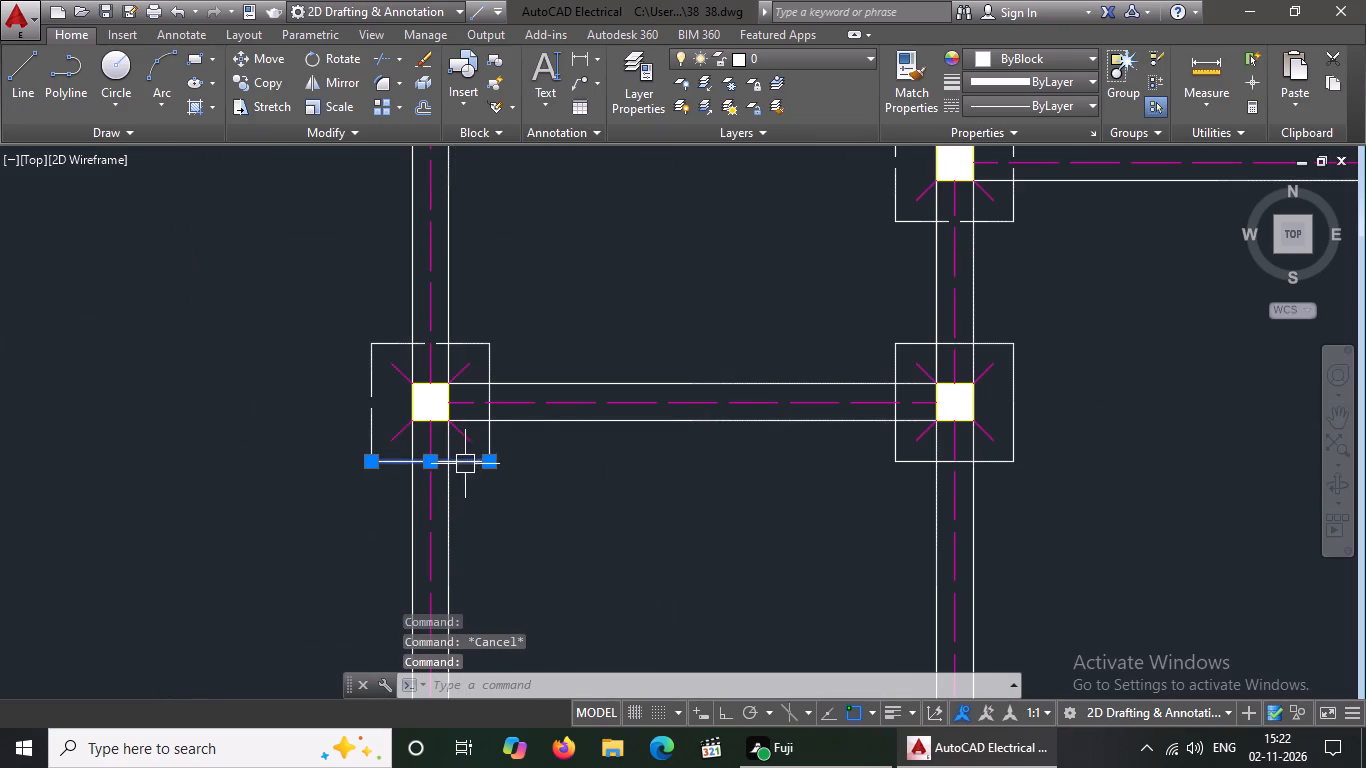
click(1060, 104)
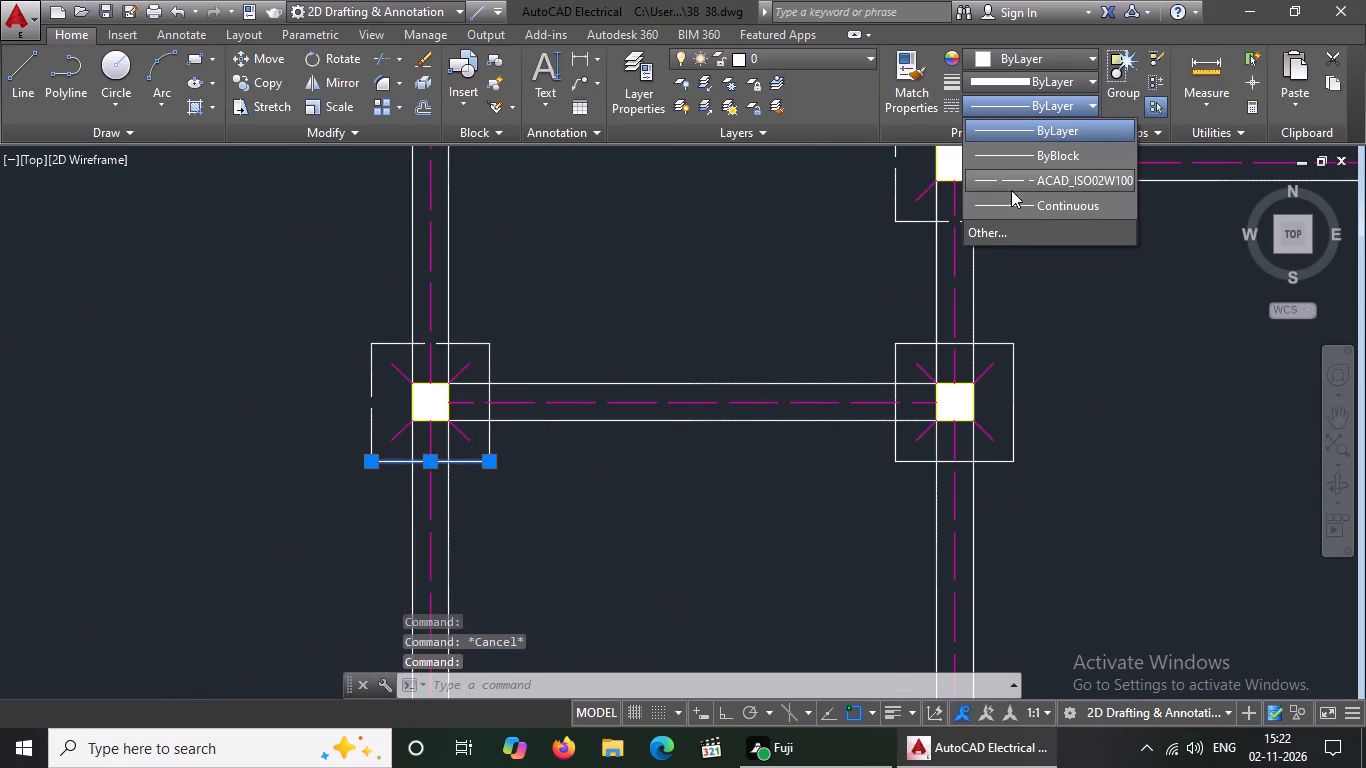
click(1017, 181)
key(Escape)
click(487, 357)
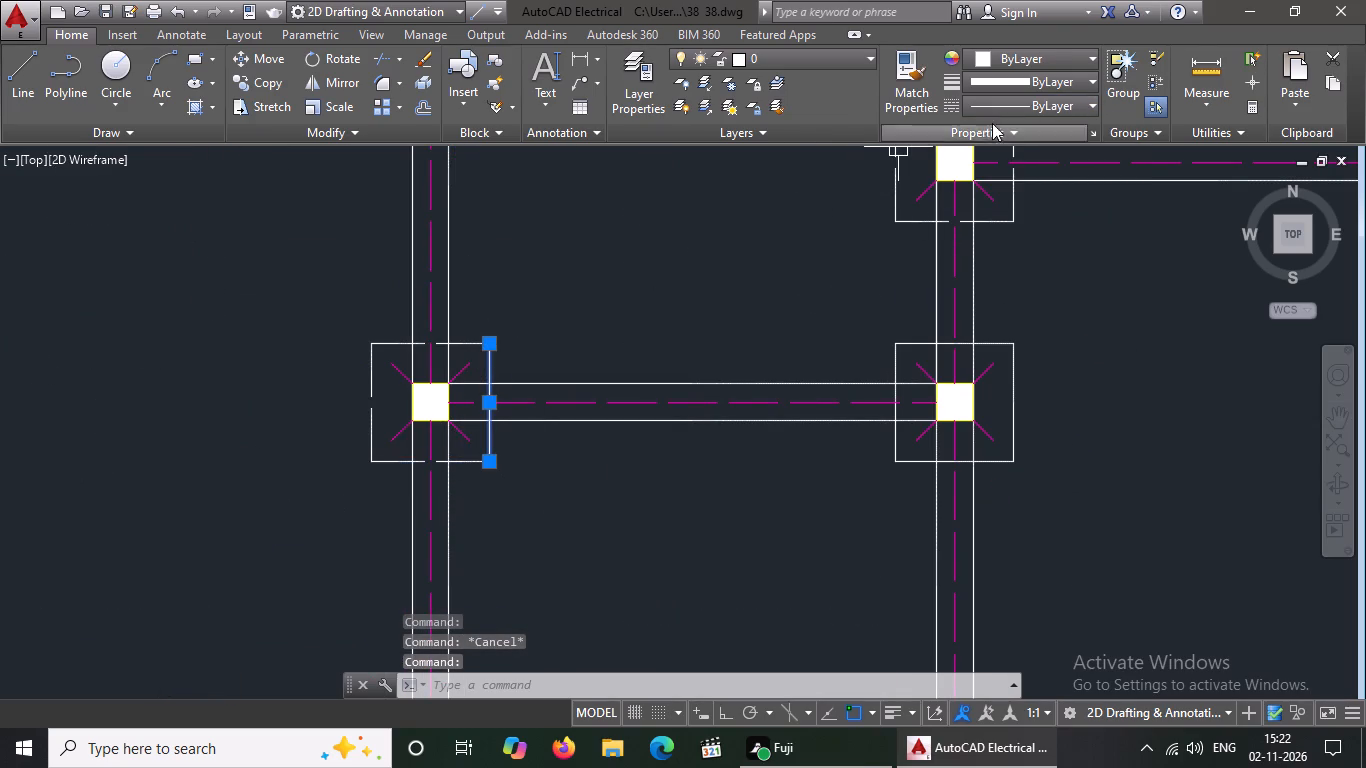
click(996, 108)
click(1002, 175)
key(Escape)
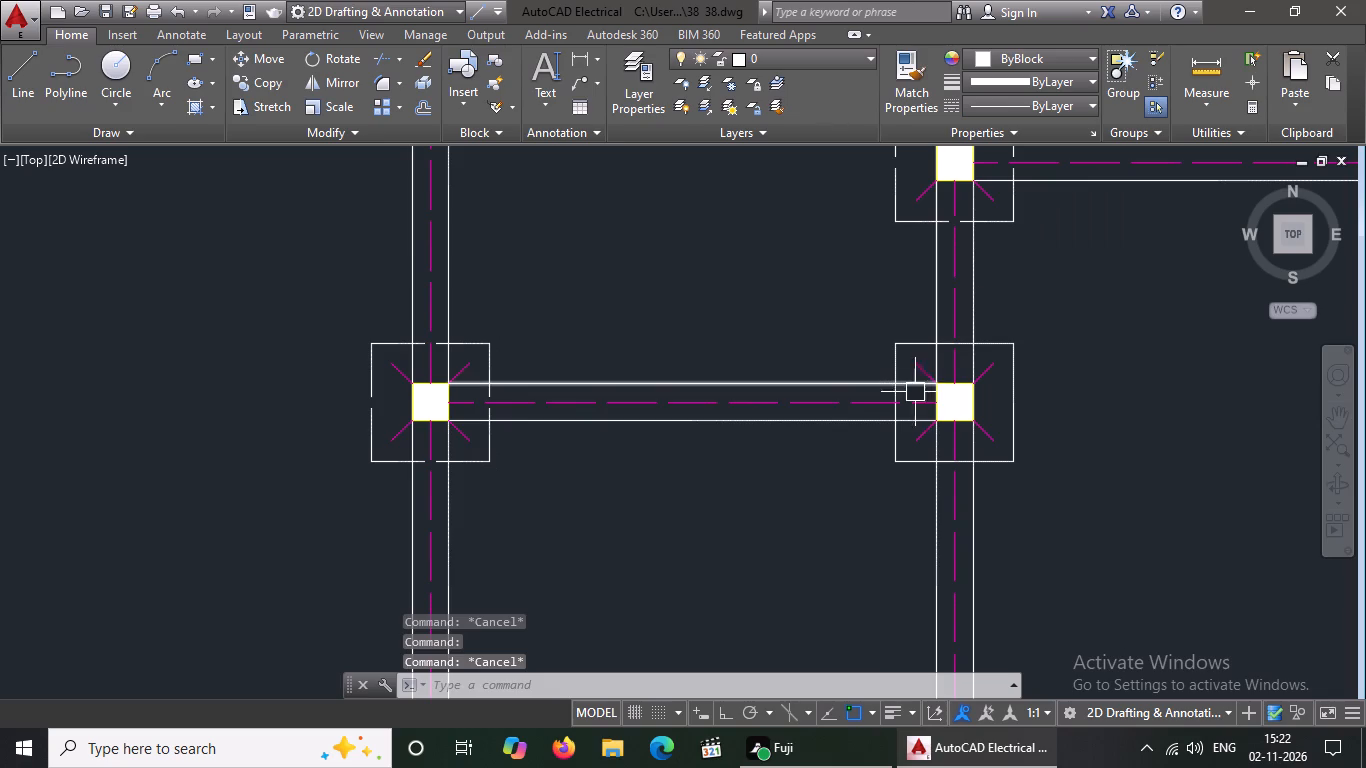
In the same row between the west and middle column lines, set the east footing's north and west edges to linetype ACAD_ISO02W100.
click(991, 341)
drag(1058, 108, 1059, 123)
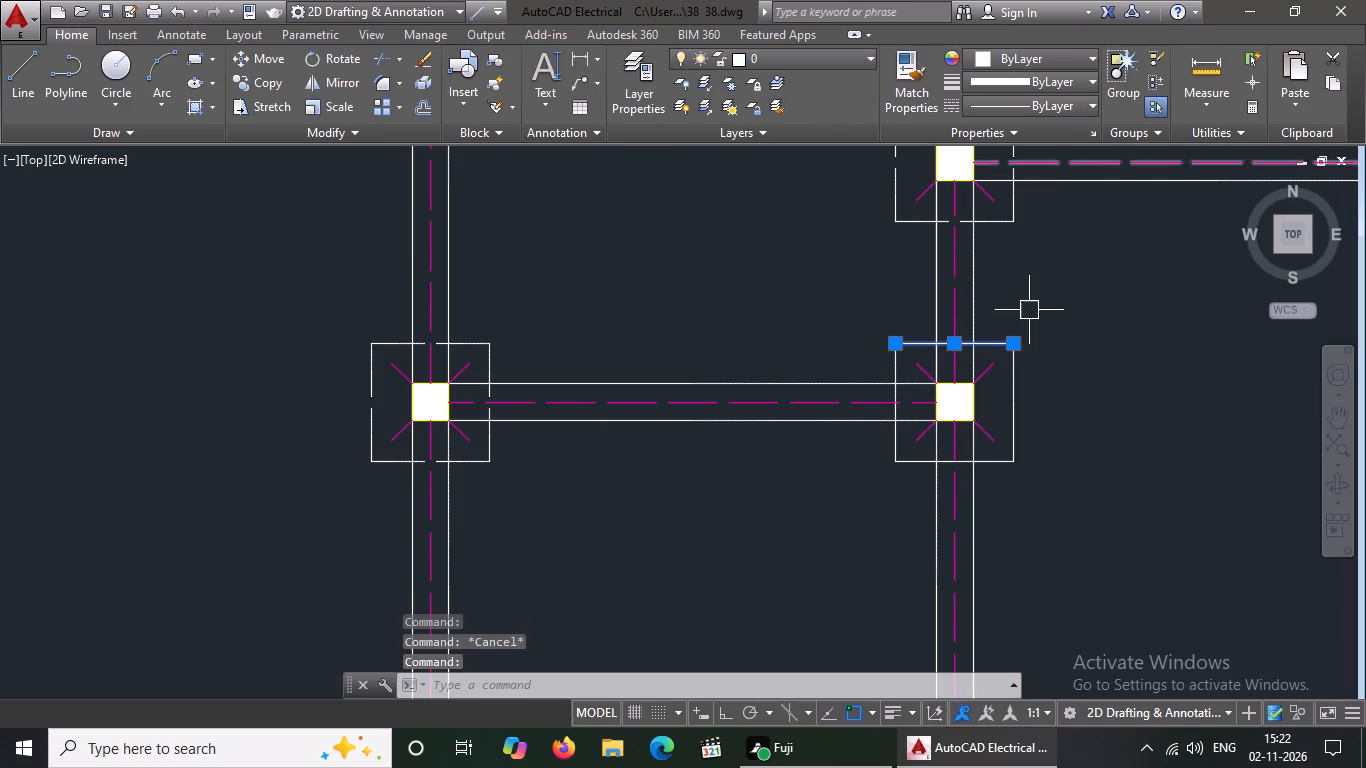
click(1046, 113)
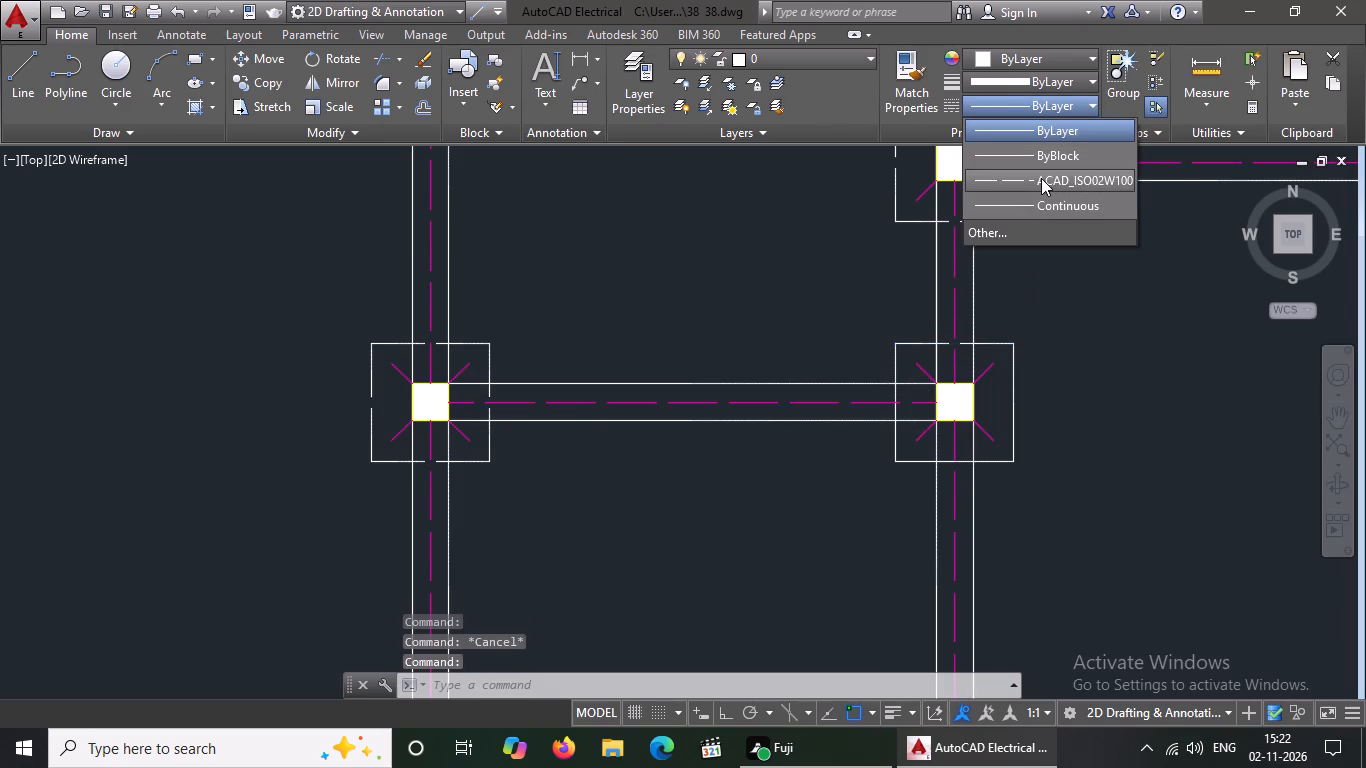
click(1041, 178)
key(Escape)
click(892, 353)
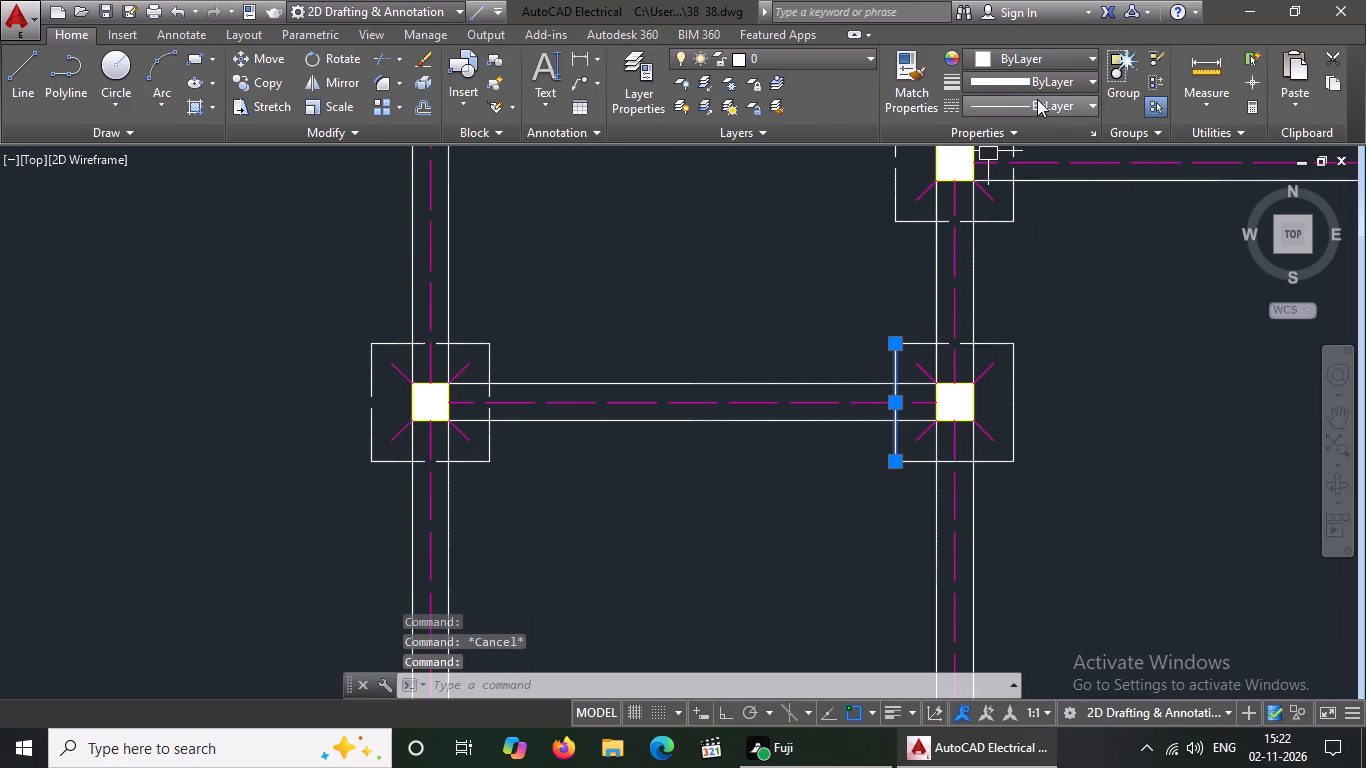
click(1066, 94)
click(1063, 104)
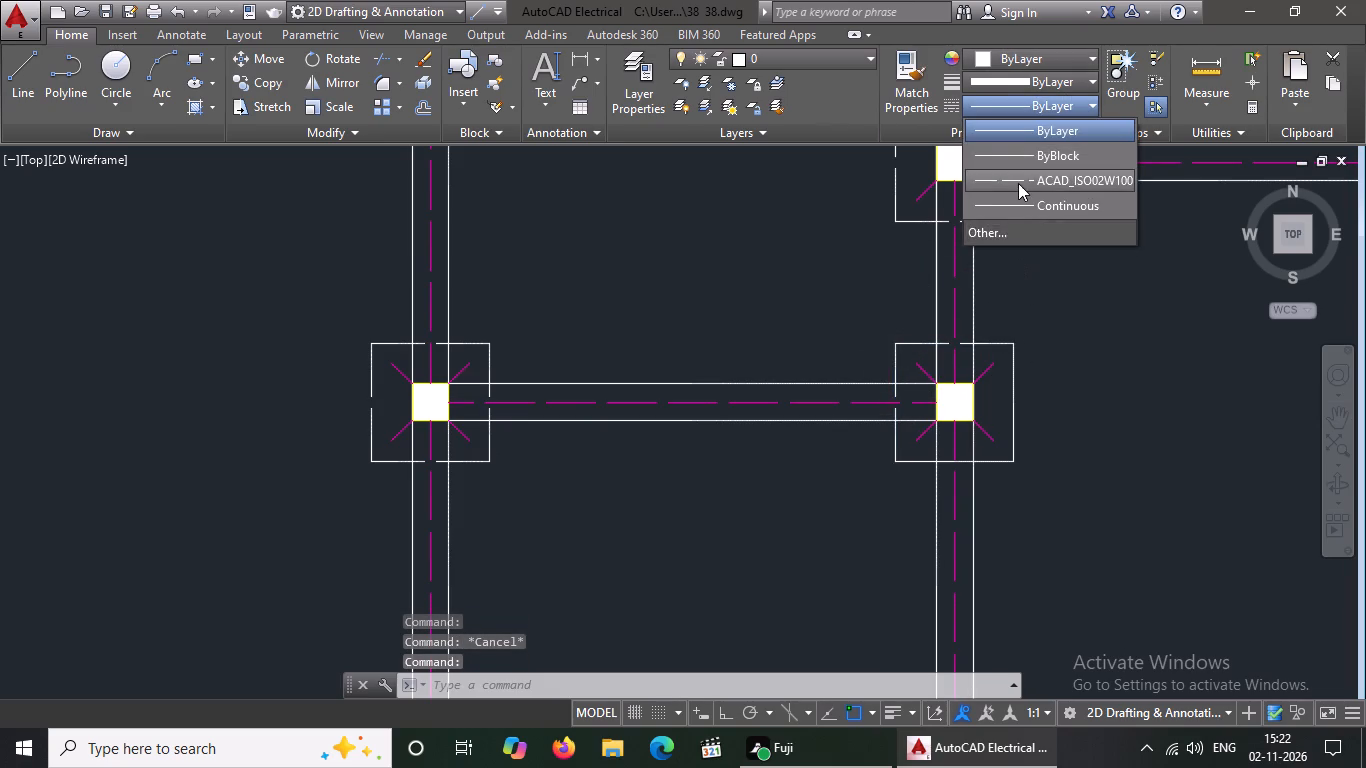
click(1018, 183)
key(Escape)
Set the east and south edges of the same row's east footing, on the middle column line, to linetype ACAD_ISO02W100.
click(1016, 387)
click(1057, 100)
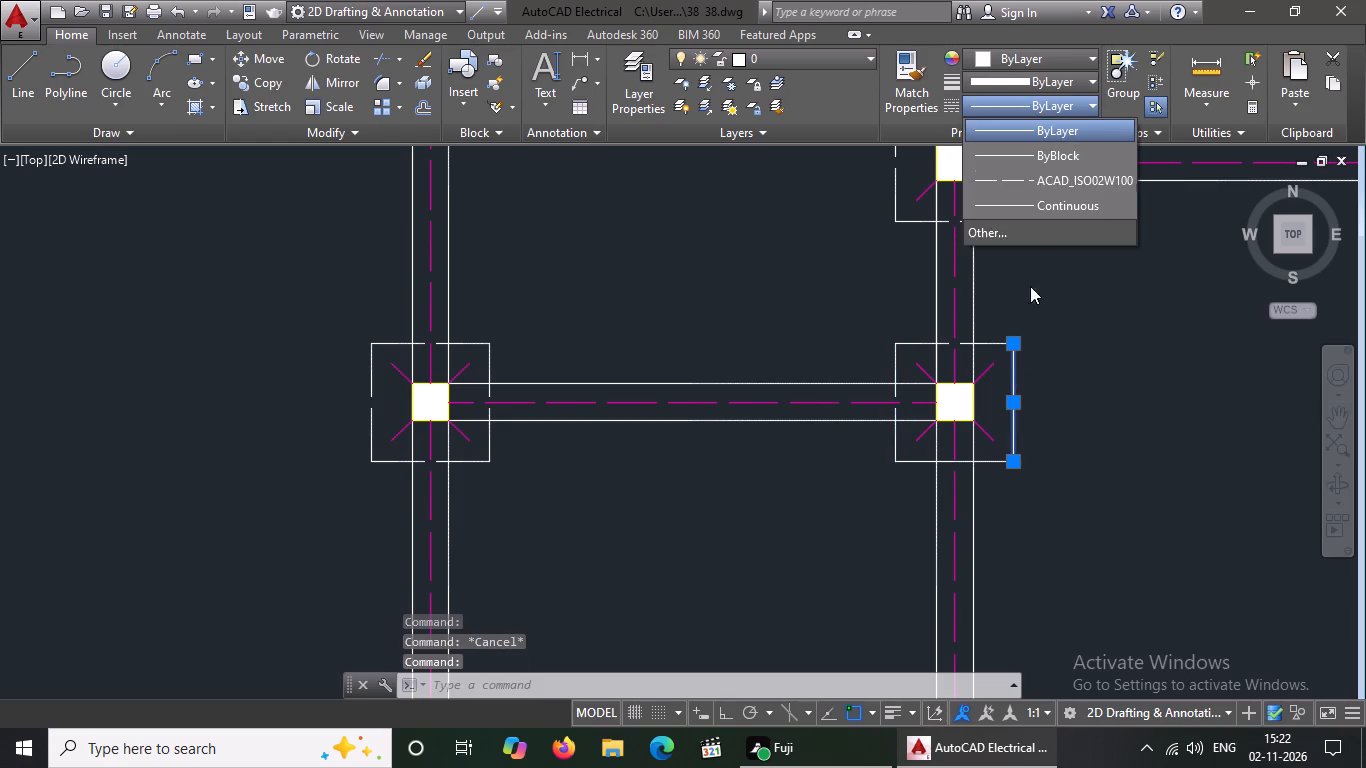
click(1041, 186)
key(Escape)
click(994, 453)
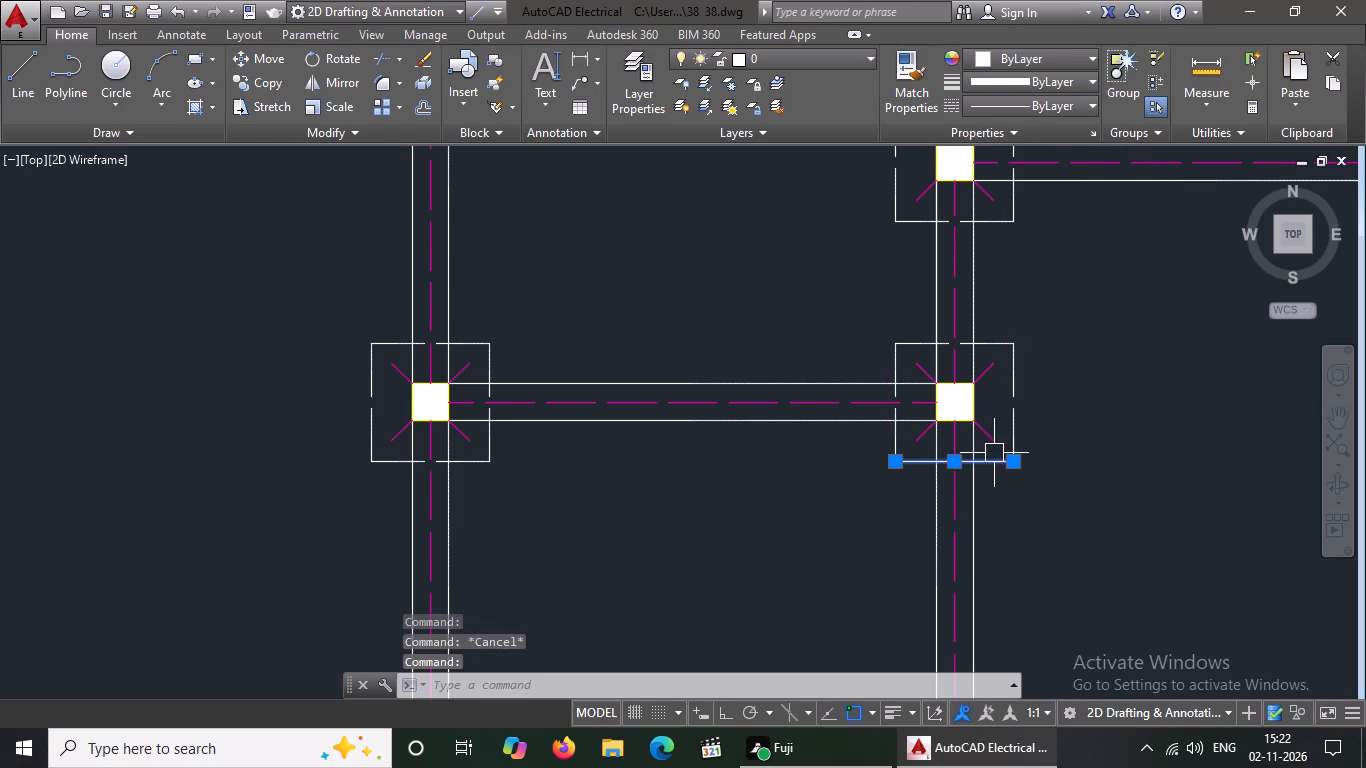
click(1046, 102)
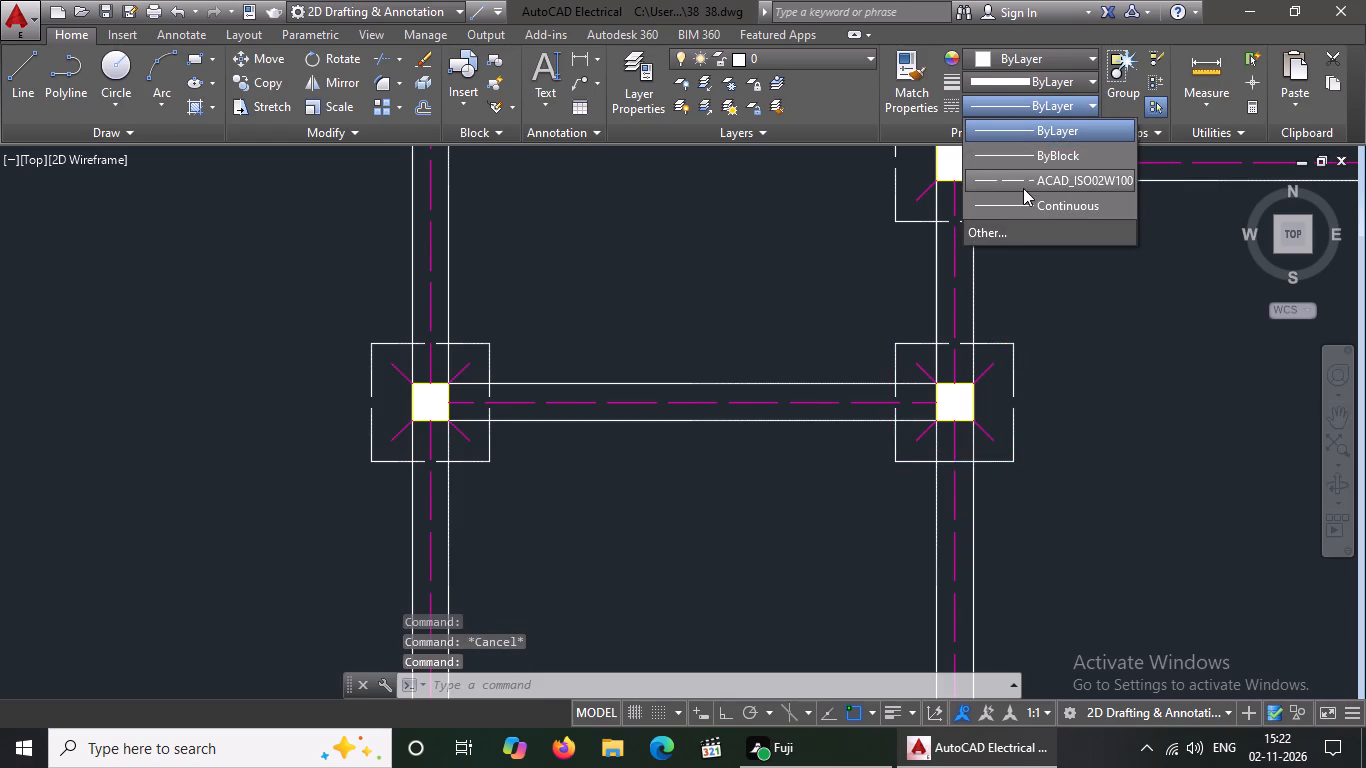
click(1026, 183)
key(Escape)
In the southernmost row, set the south and west edges of the west column line's footing to linetype ACAD_ISO02W100.
scroll(816, 319, down, 2)
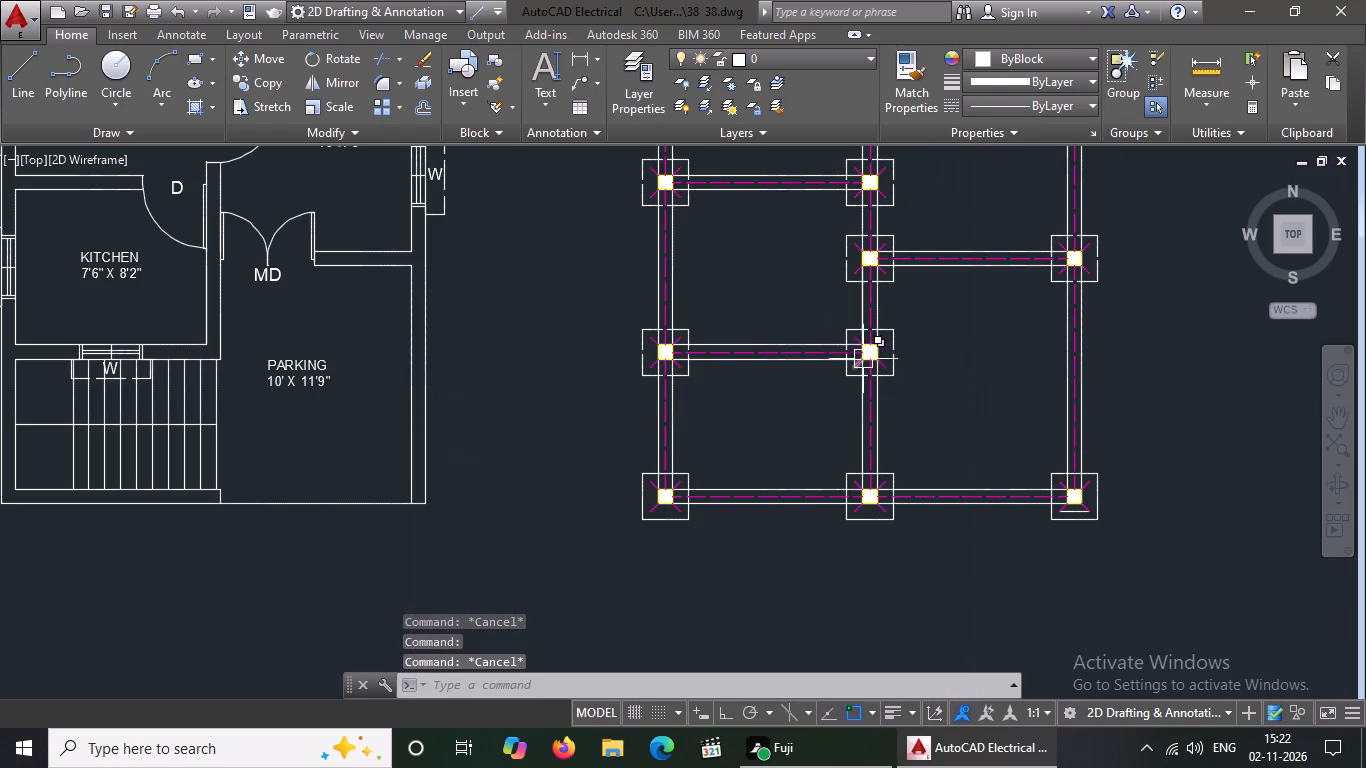
scroll(669, 536, up, 2)
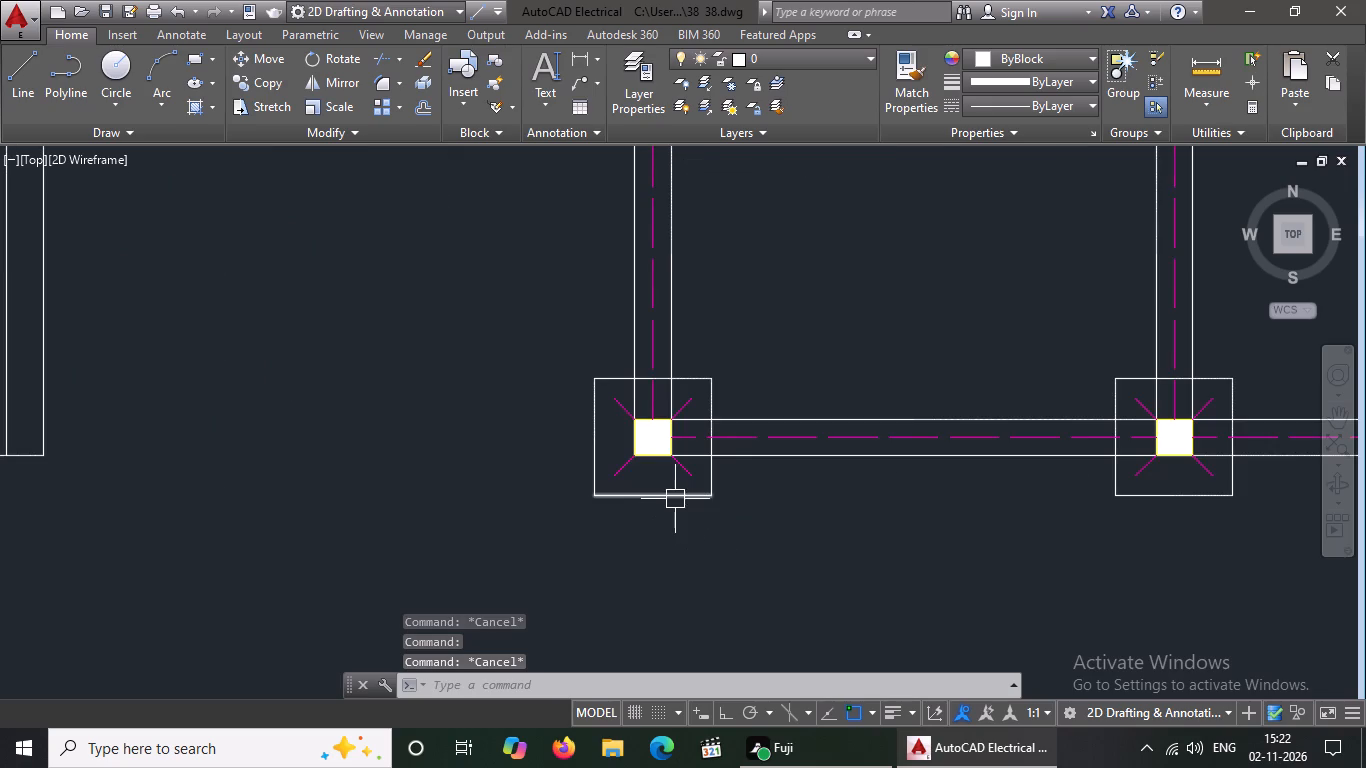
click(675, 497)
click(976, 109)
click(1015, 173)
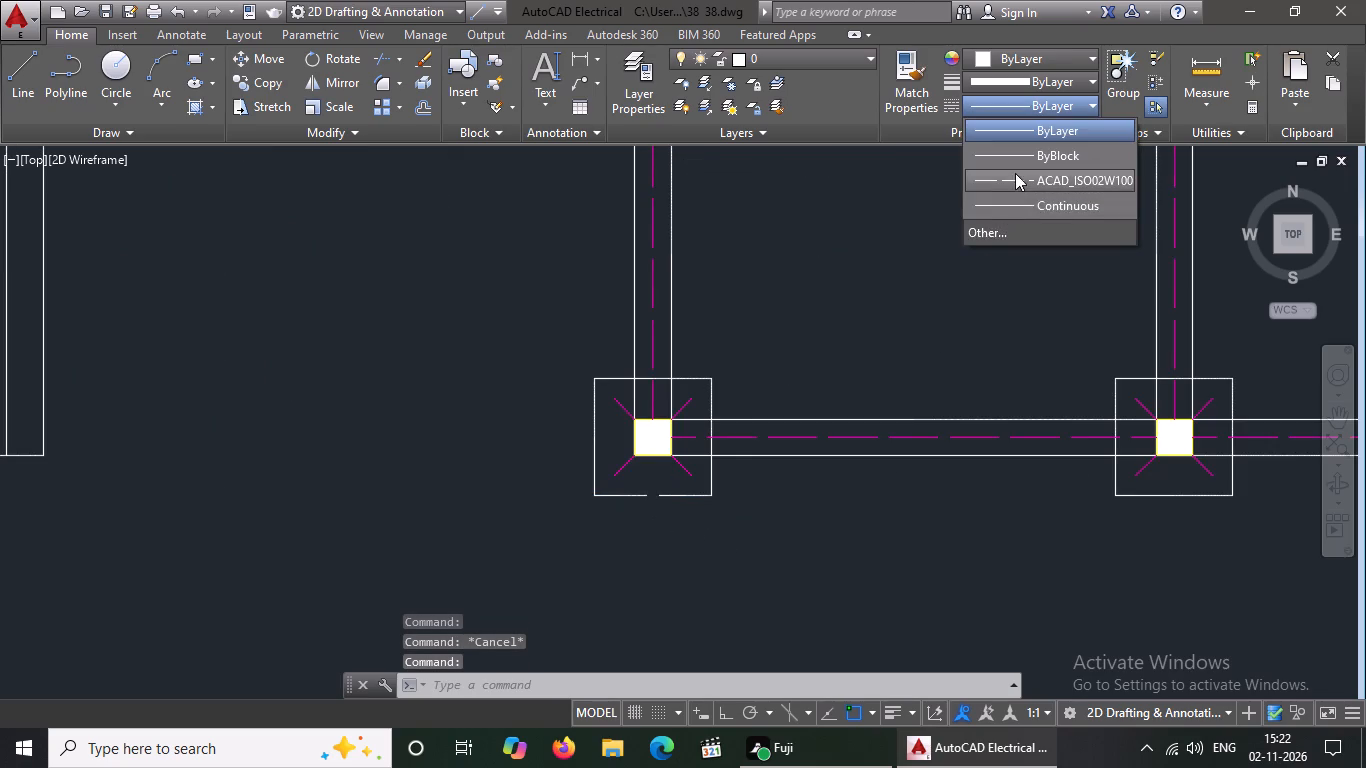
key(Escape)
click(597, 416)
drag(1008, 104, 1008, 114)
click(1072, 177)
key(Escape)
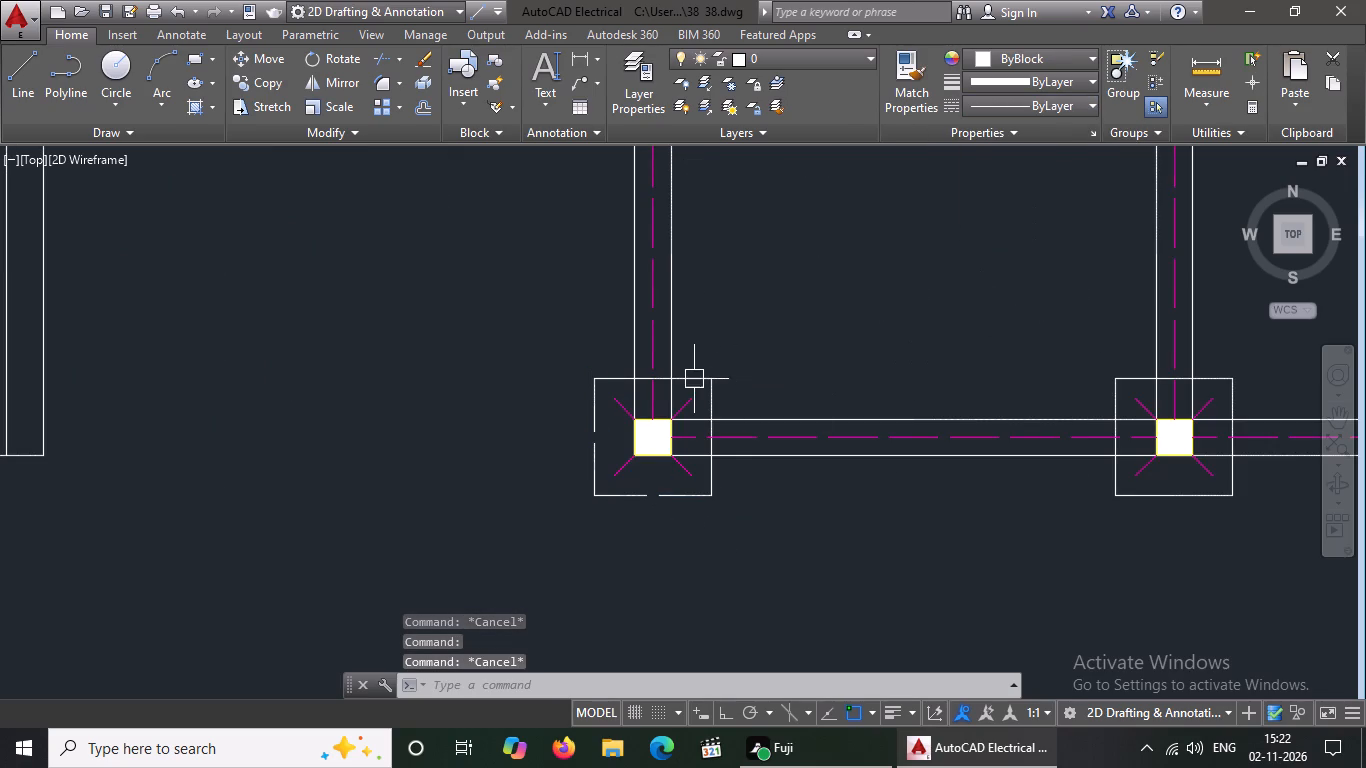
Set the north and east edges of that same southwest corner footing to linetype ACAD_ISO02W100.
click(694, 378)
click(1063, 108)
click(1046, 179)
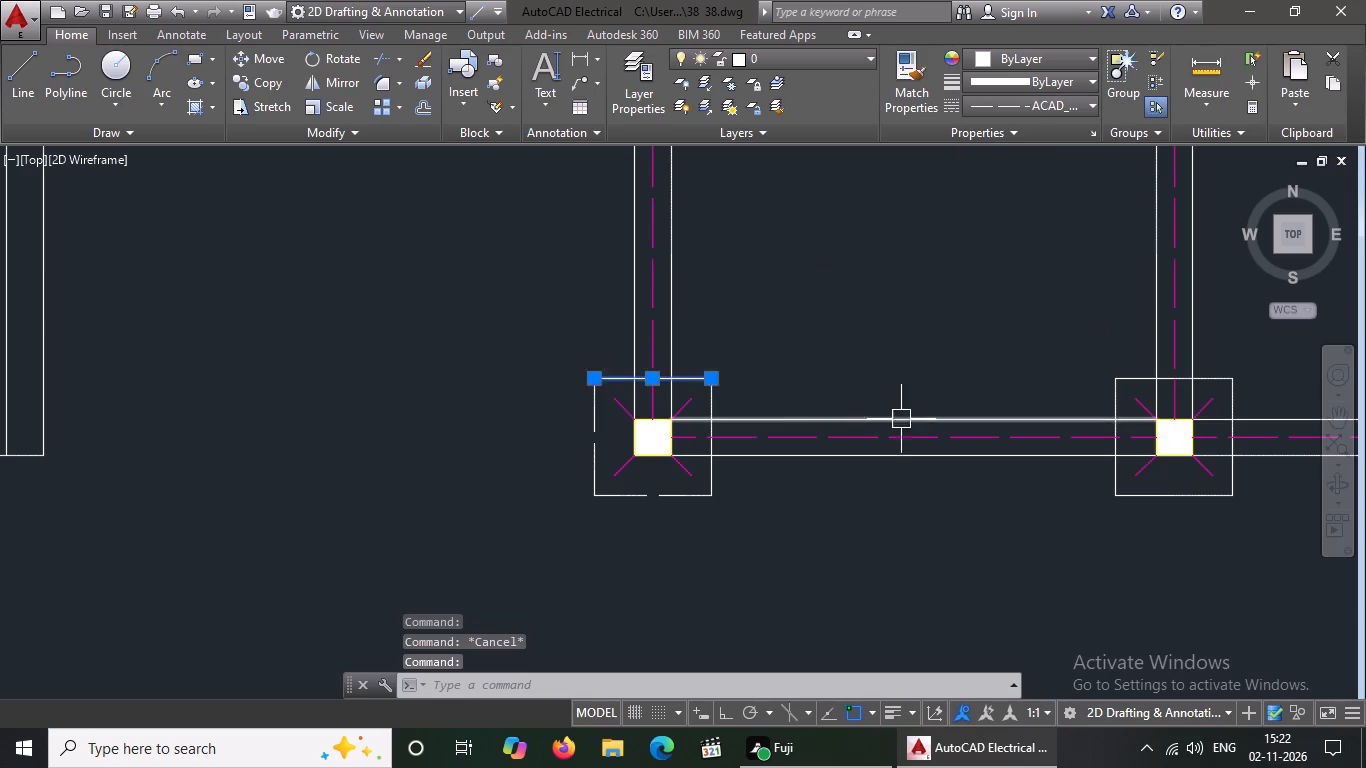
key(Escape)
click(715, 413)
drag(1035, 97, 1035, 109)
click(1047, 187)
key(Escape)
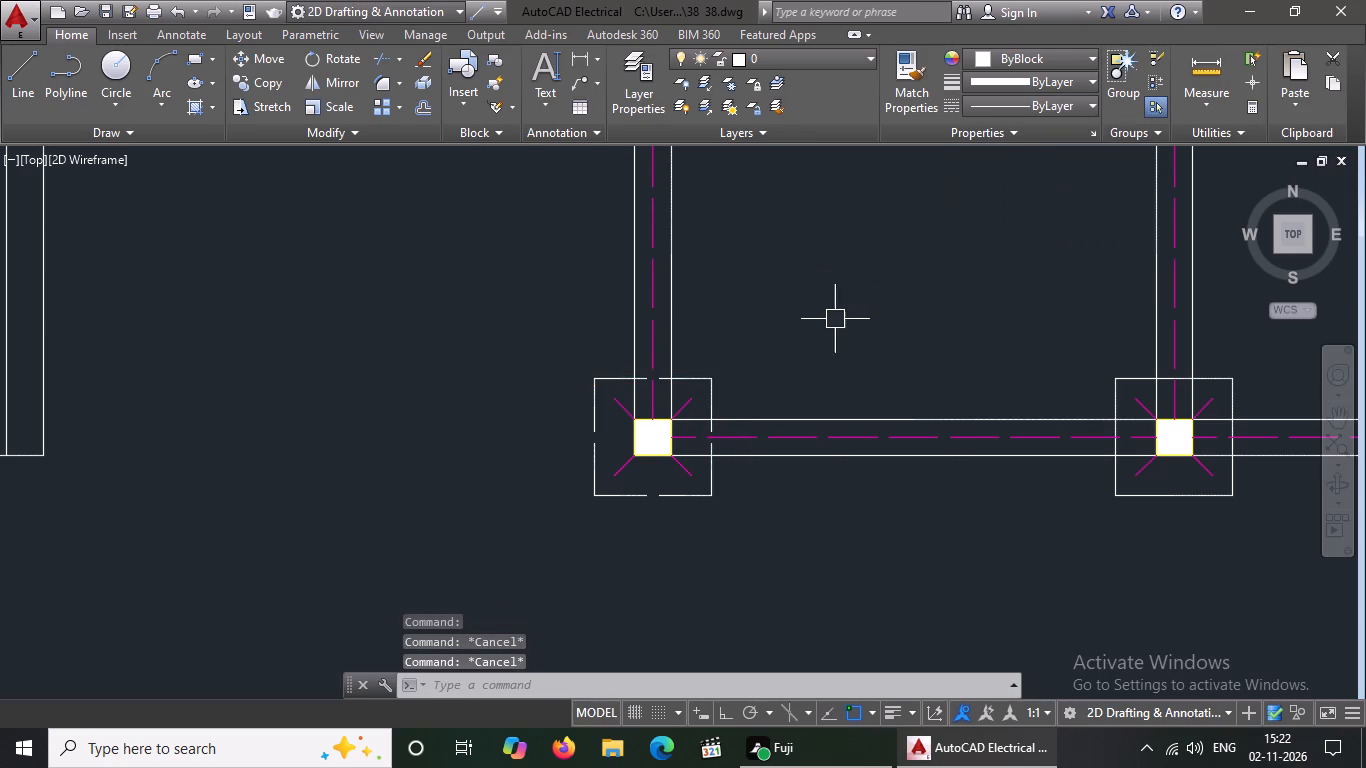
In the southernmost row, set the west edge of the middle column line's footing to linetype ACAD_ISO02W100.
click(1112, 392)
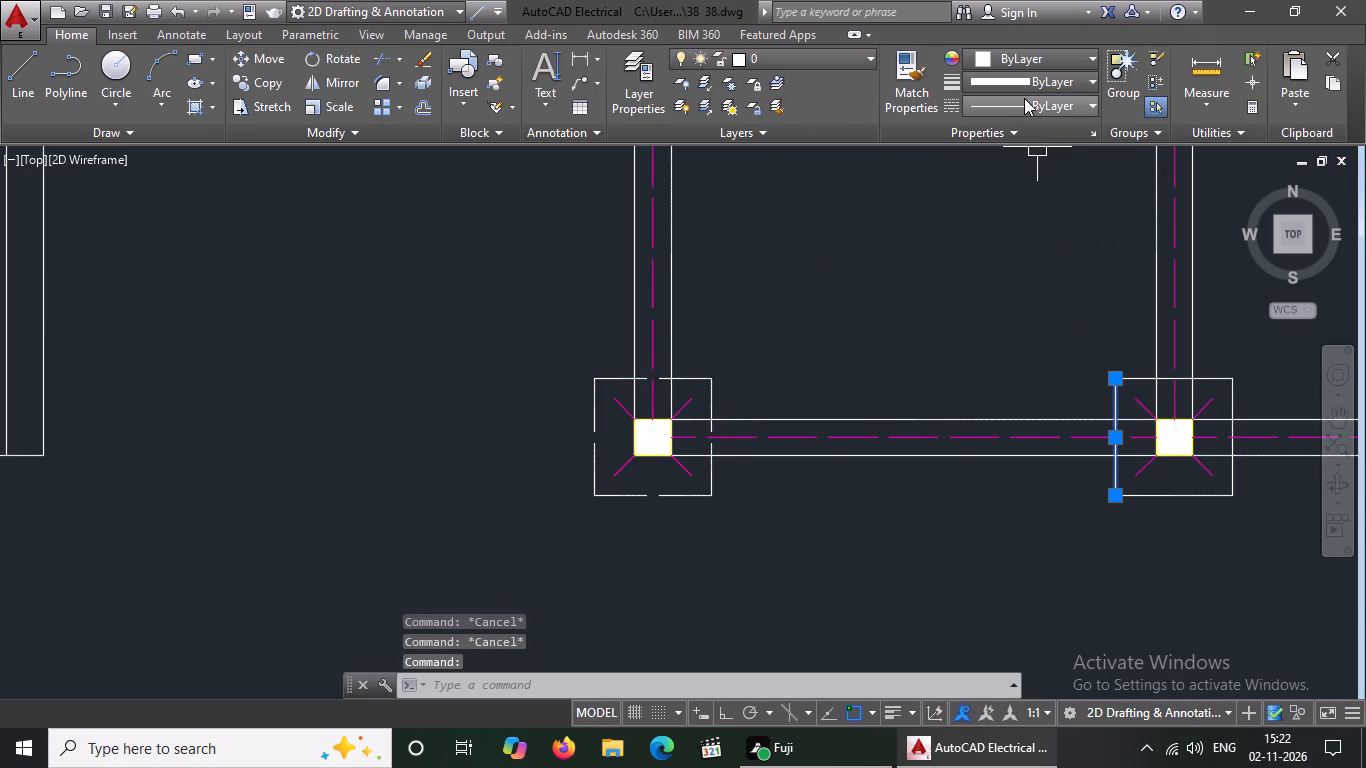
click(1024, 98)
click(1042, 177)
key(Escape)
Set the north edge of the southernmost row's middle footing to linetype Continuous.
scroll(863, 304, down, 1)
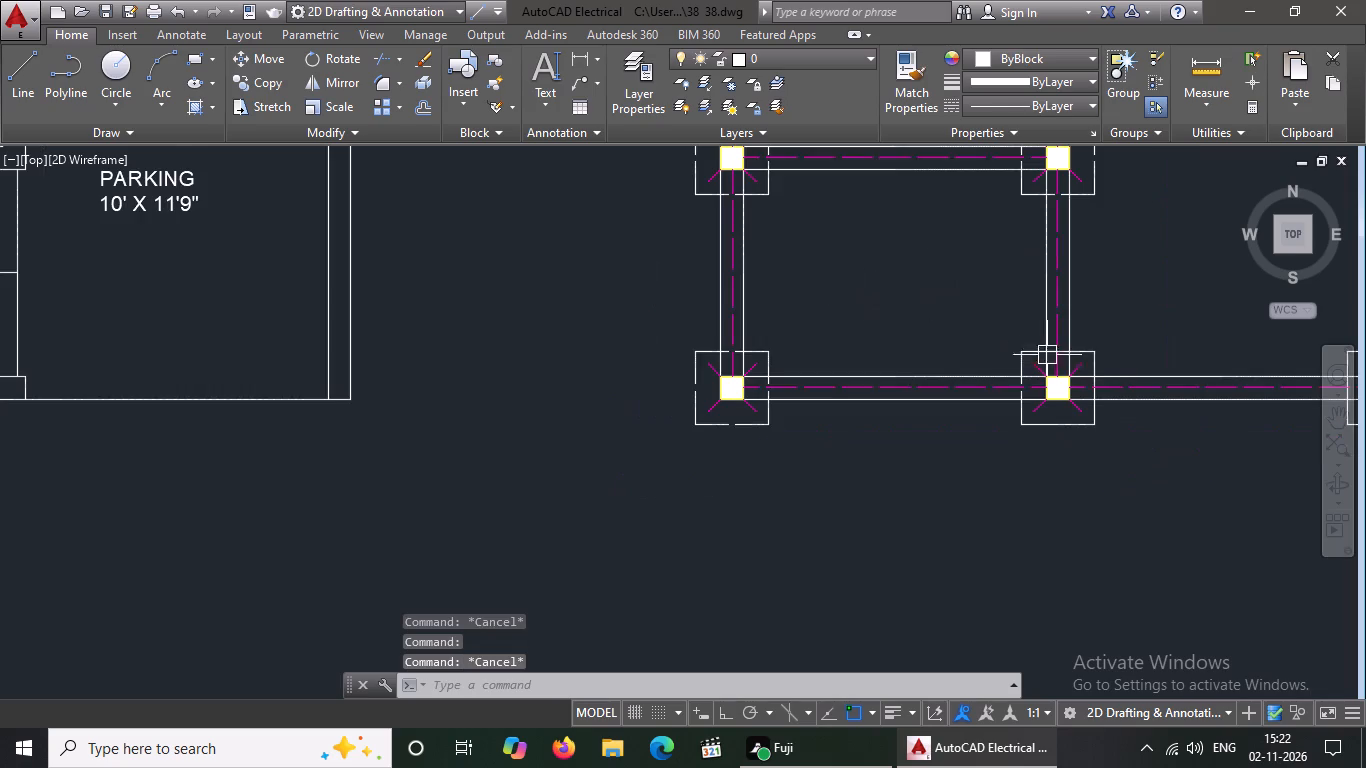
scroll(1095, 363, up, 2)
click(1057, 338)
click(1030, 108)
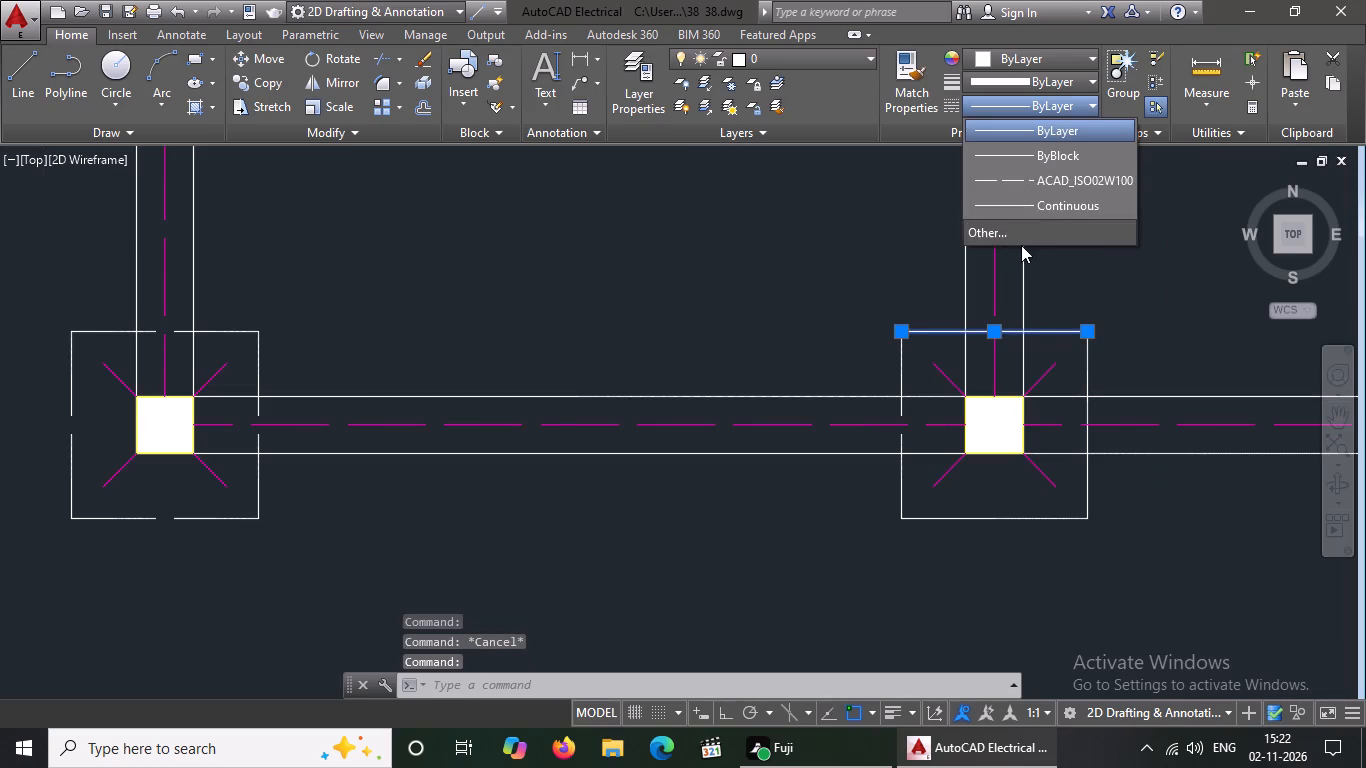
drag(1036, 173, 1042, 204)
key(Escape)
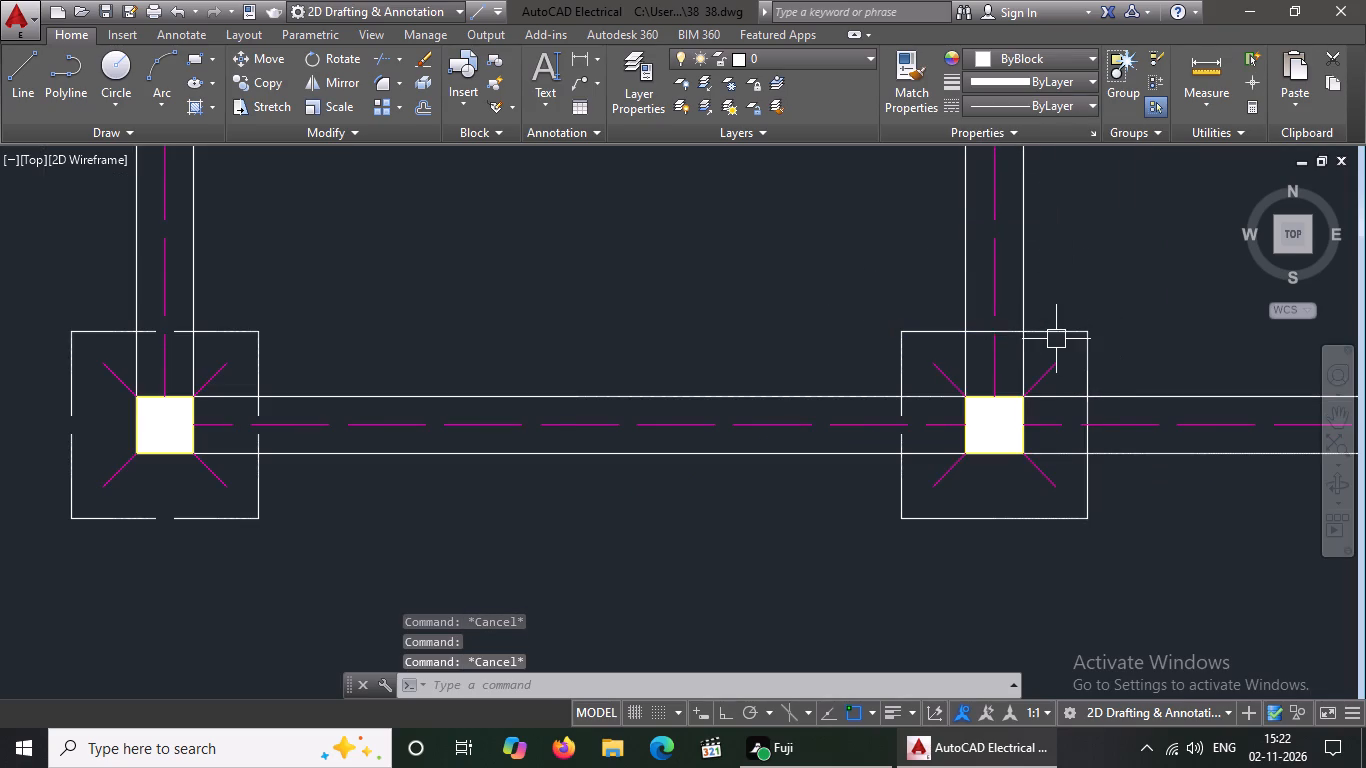
Set the north, east and south edges of the southernmost row's middle footing to linetype ACAD_ISO02W100.
click(1058, 337)
click(1045, 101)
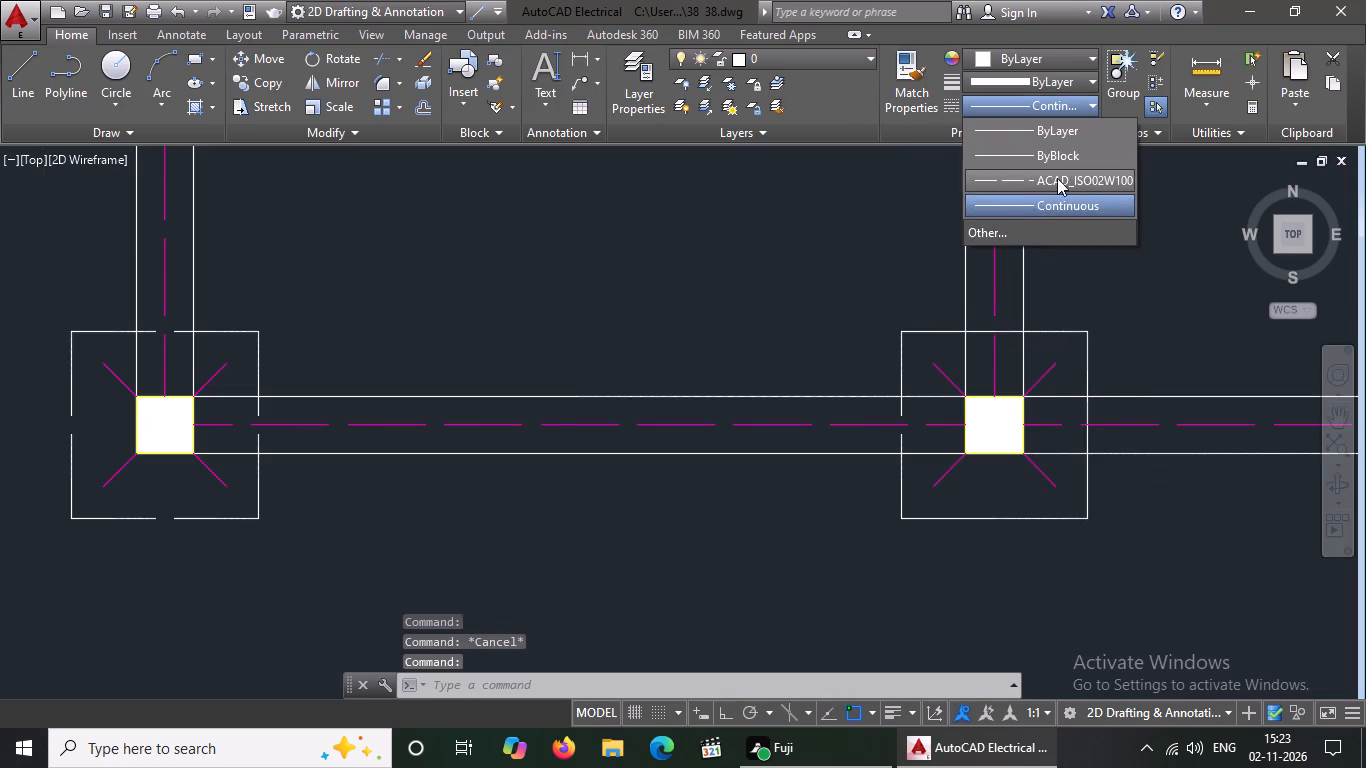
click(1057, 177)
key(Escape)
click(1089, 373)
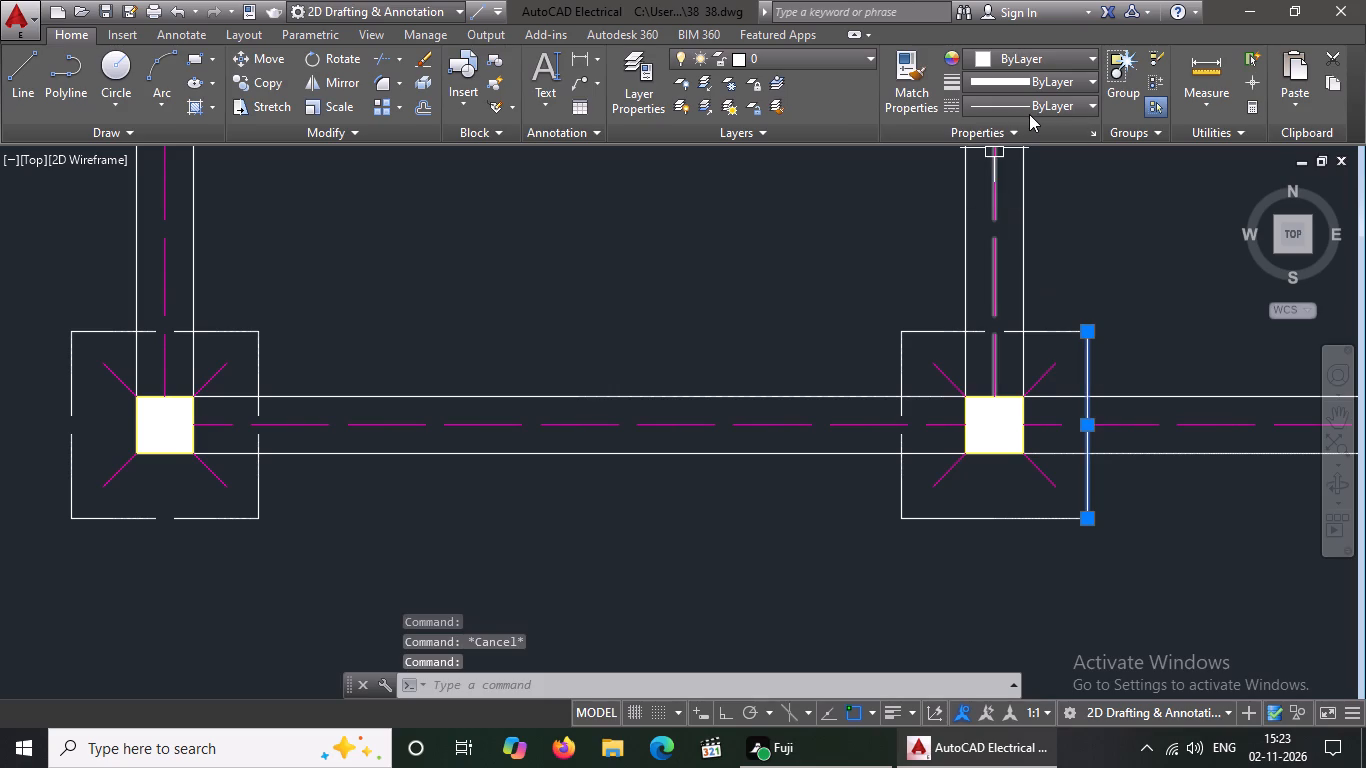
click(1029, 114)
click(1035, 184)
key(Escape)
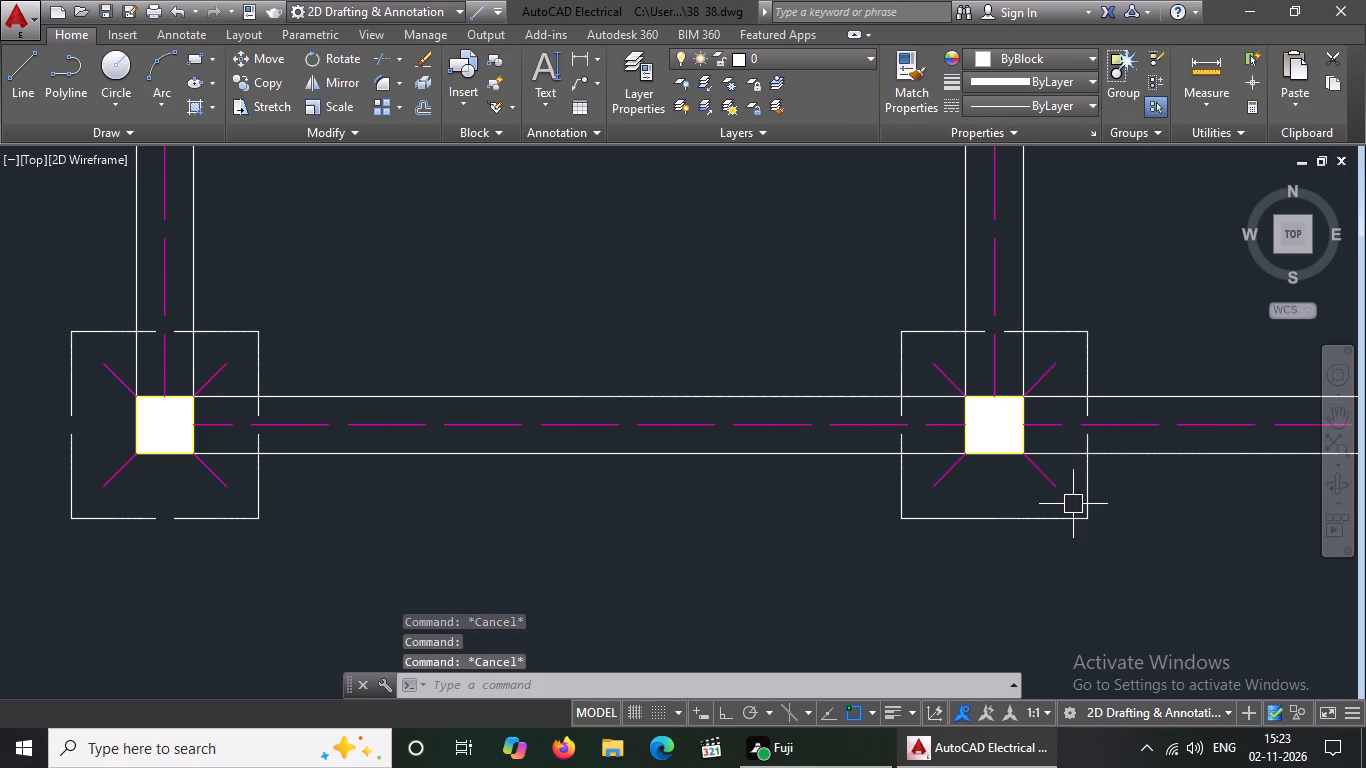
click(1053, 516)
click(1082, 108)
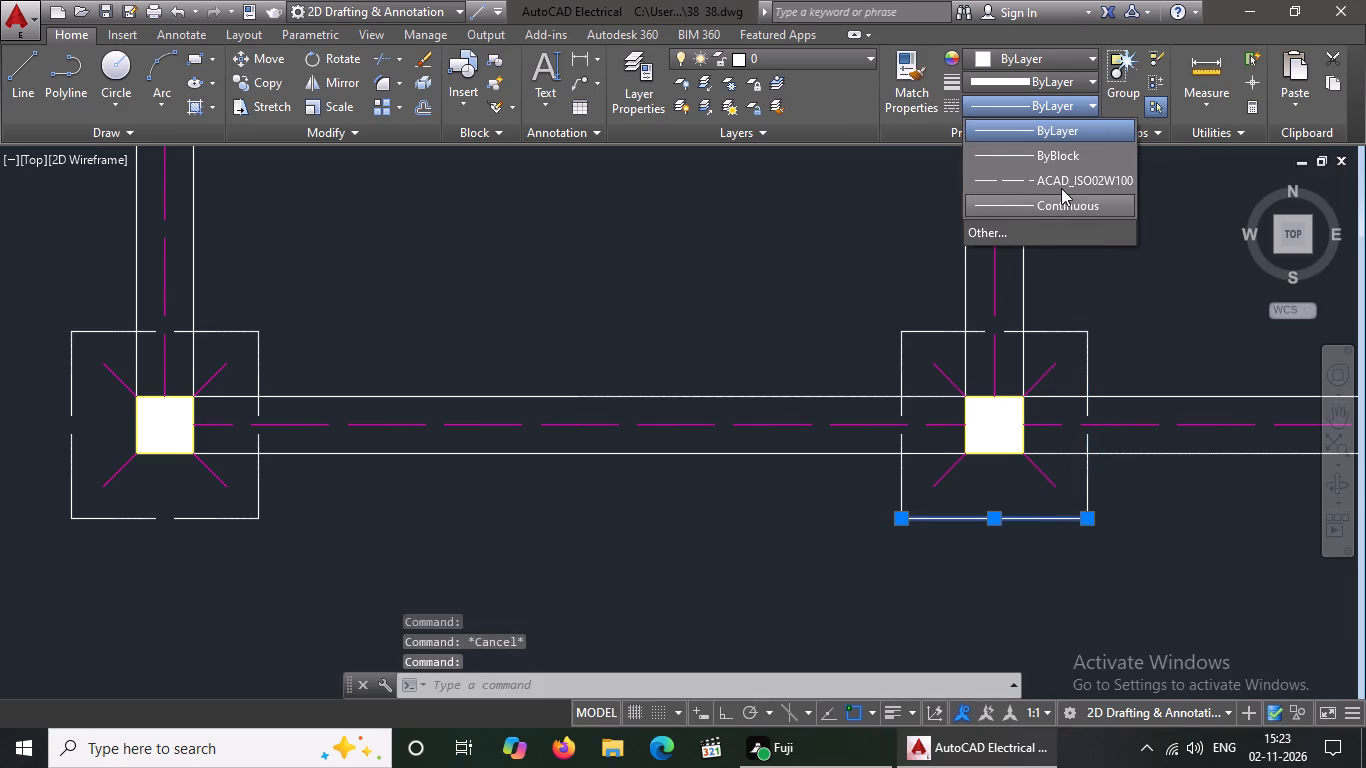
click(1061, 184)
key(Escape)
Set the north and west edges of the southeast corner footing to linetype ACAD_ISO02W100.
scroll(854, 313, down, 3)
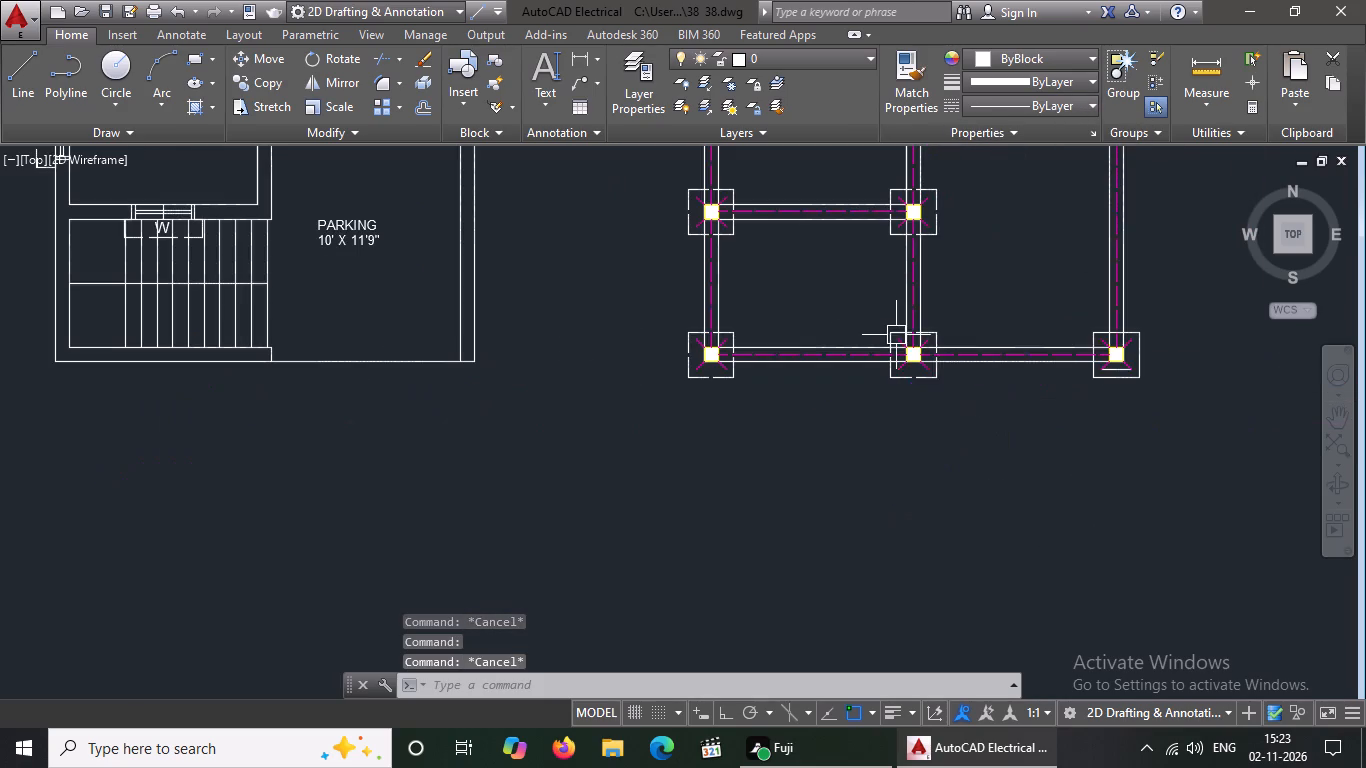
scroll(1117, 338, up, 4)
click(1214, 291)
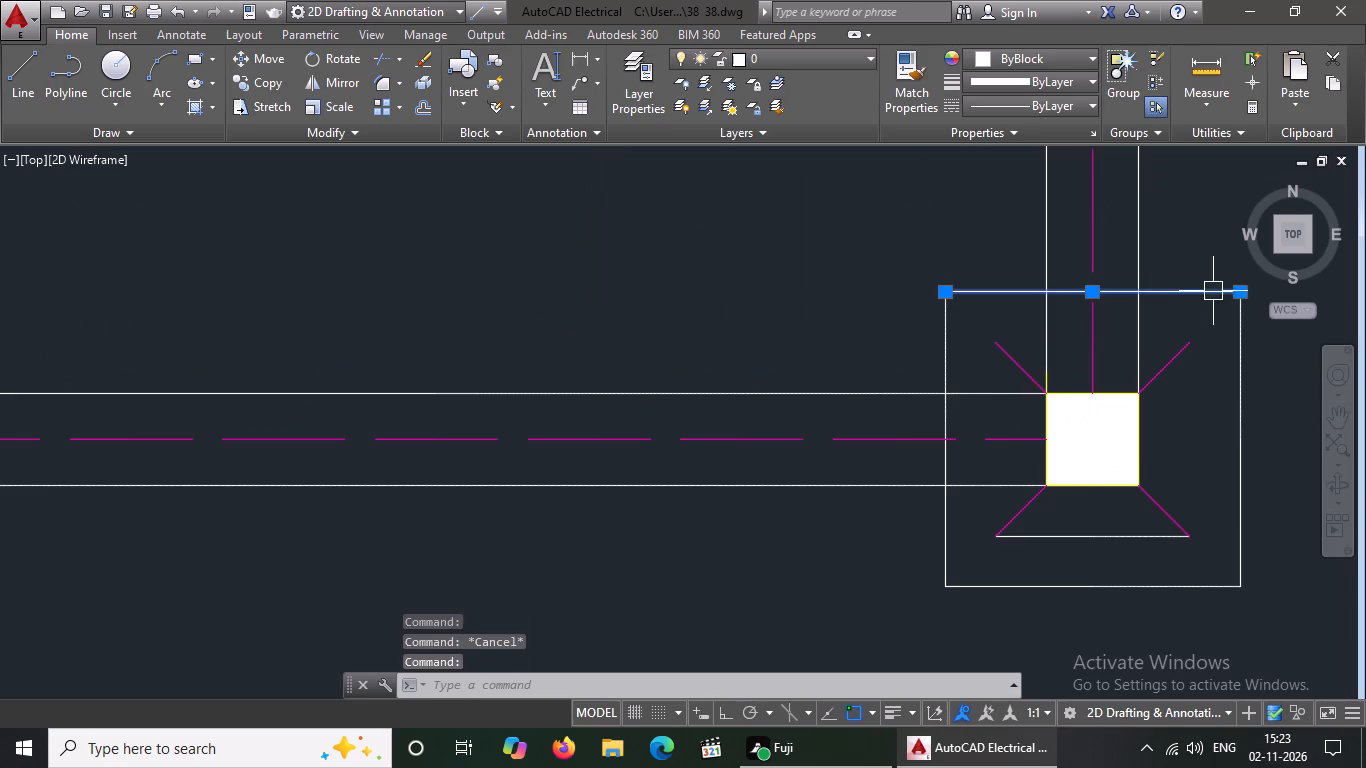
click(1023, 104)
click(1039, 182)
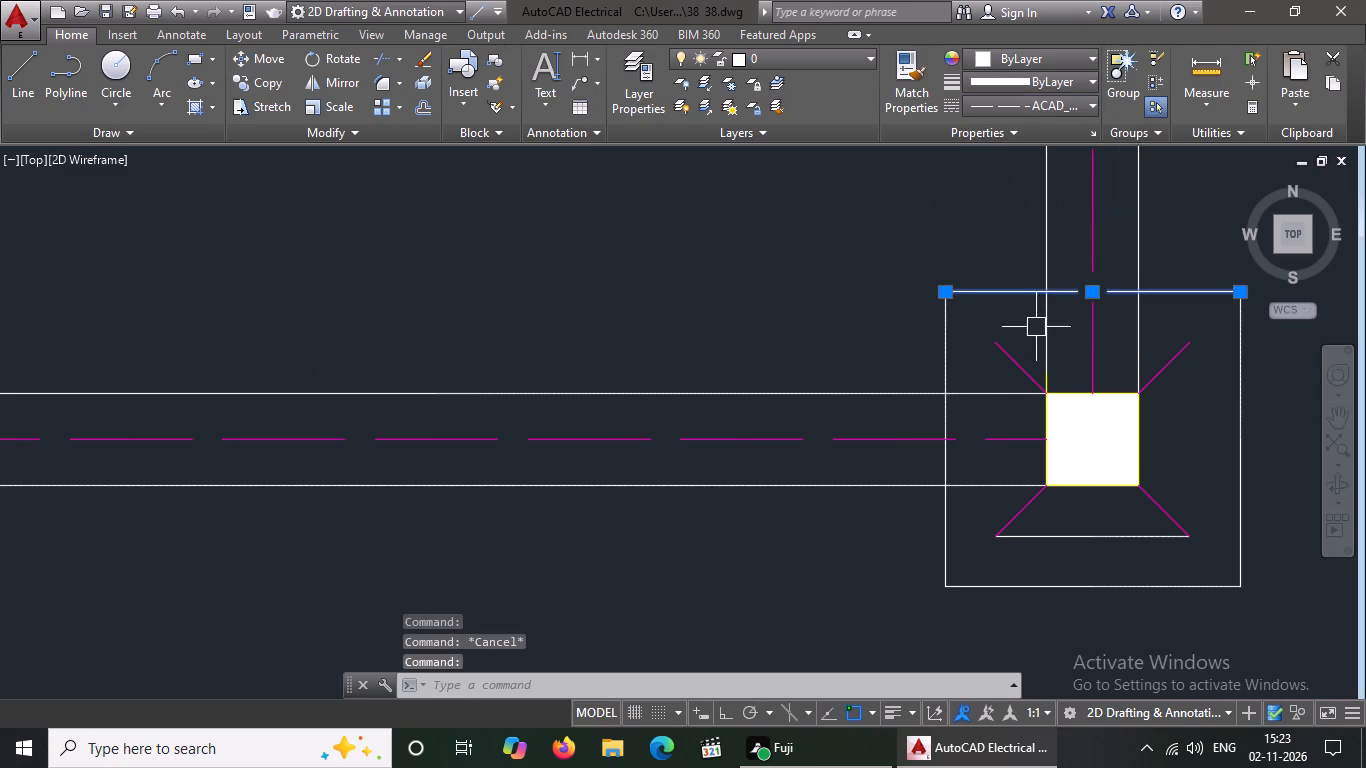
key(Escape)
click(947, 345)
click(1065, 105)
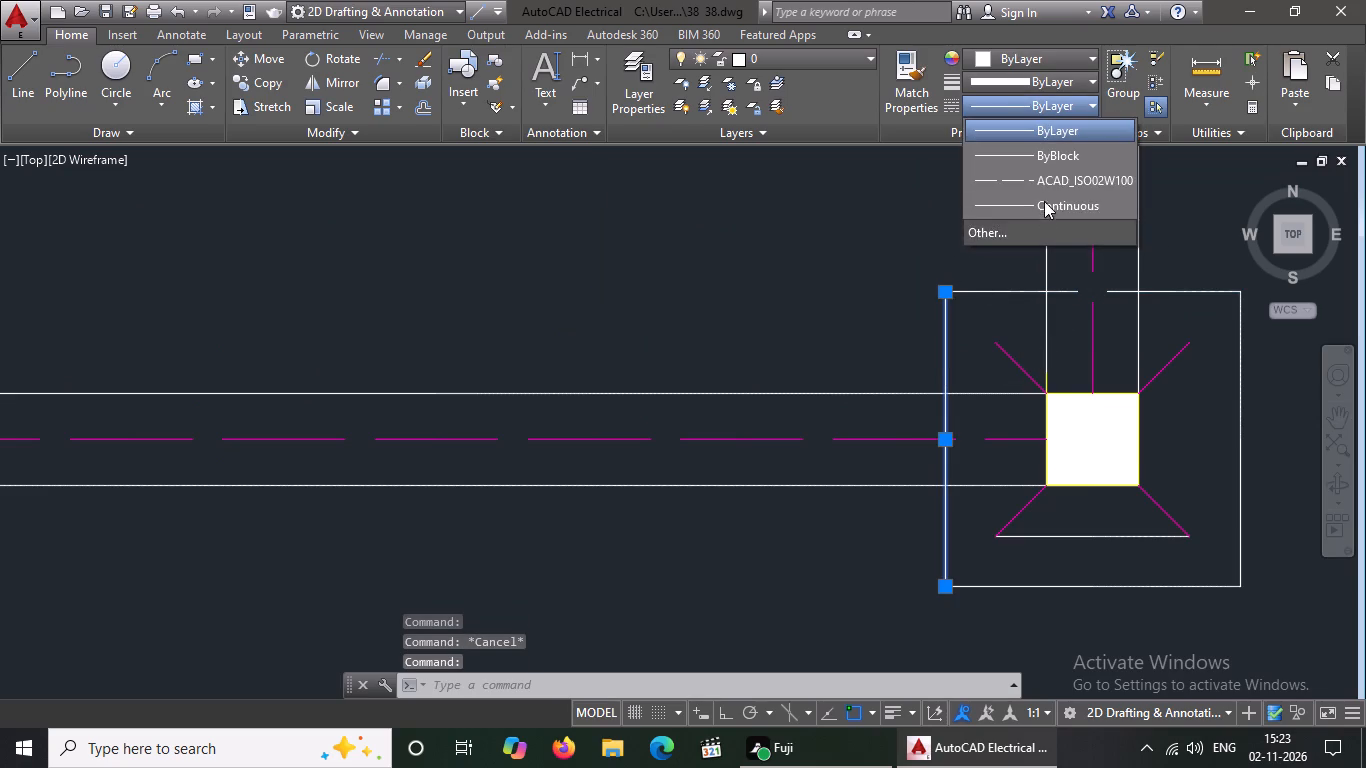
click(1045, 182)
key(Escape)
Set the south and east edges of the southeast corner footing to linetype ACAD_ISO02W100.
click(1070, 592)
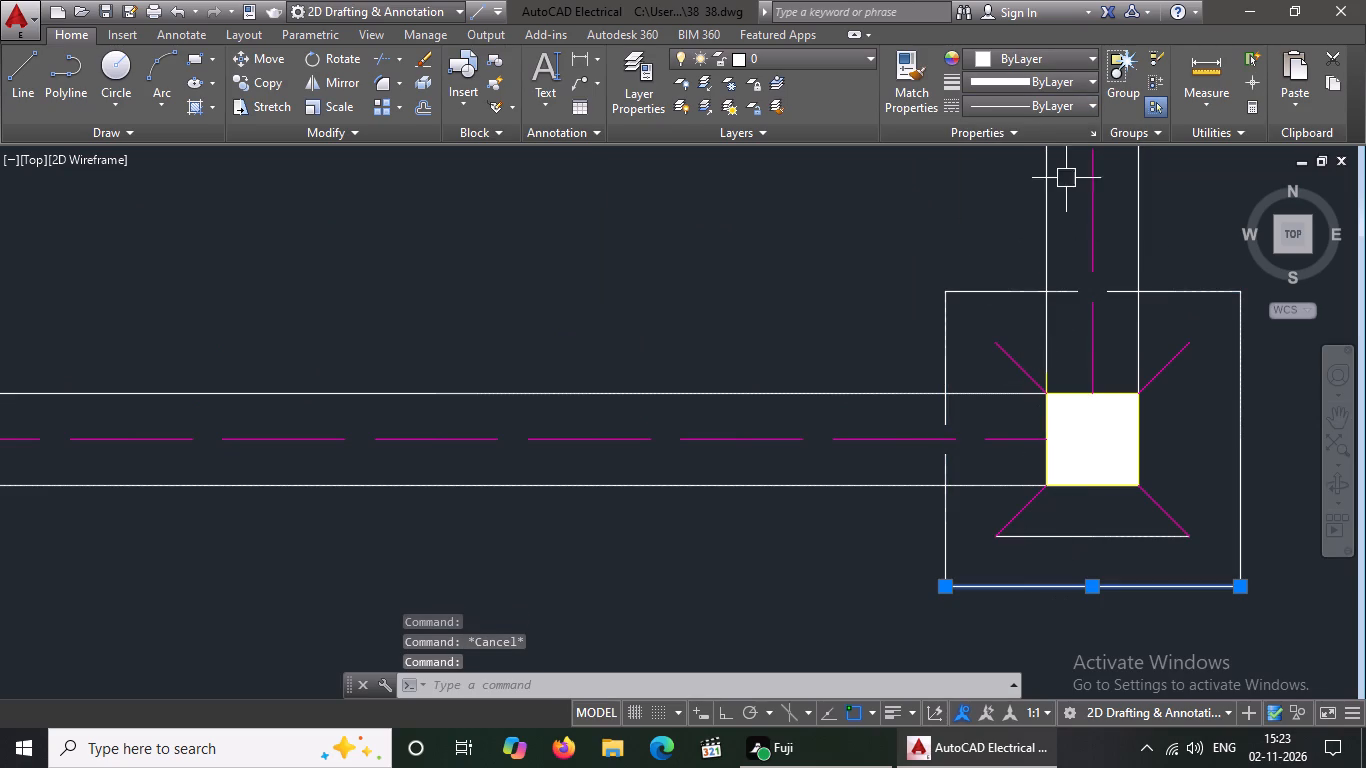
click(1057, 108)
click(1061, 189)
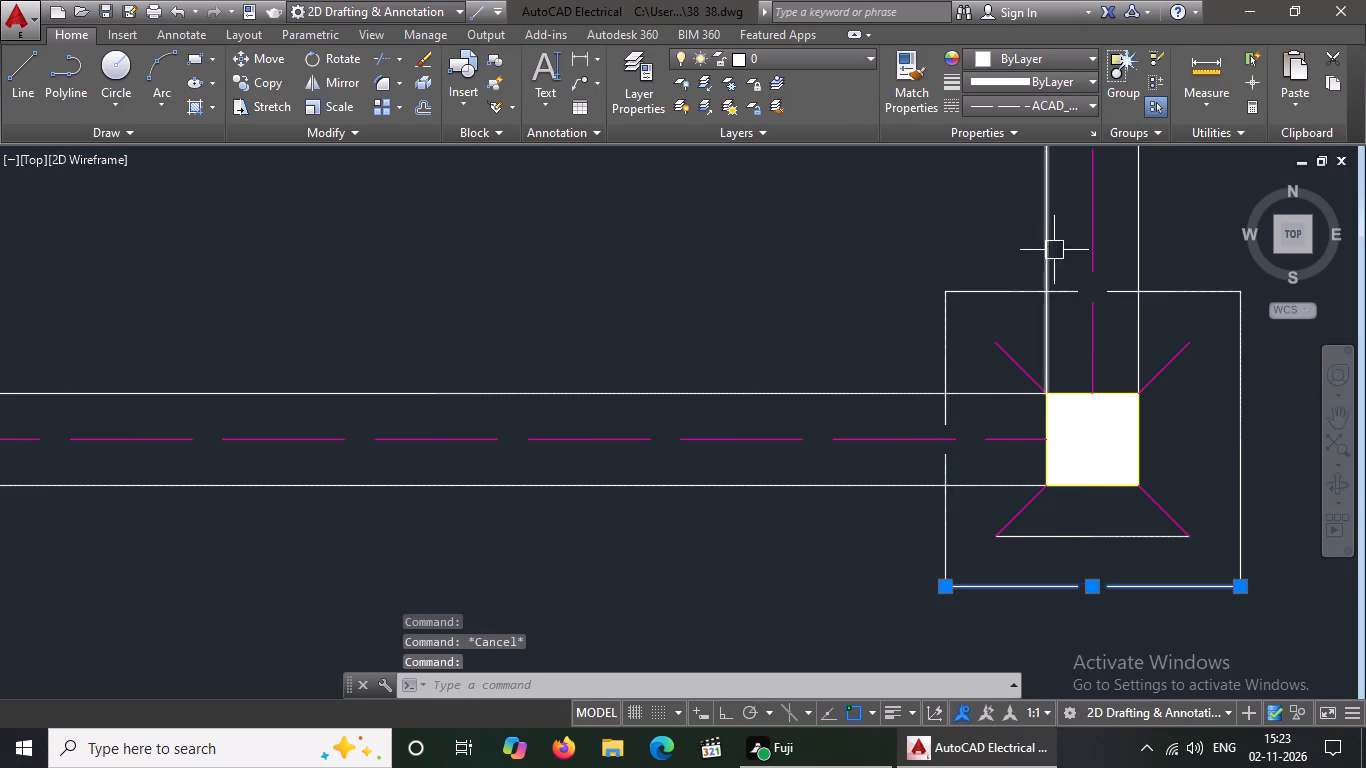
key(Escape)
click(1242, 390)
click(1031, 111)
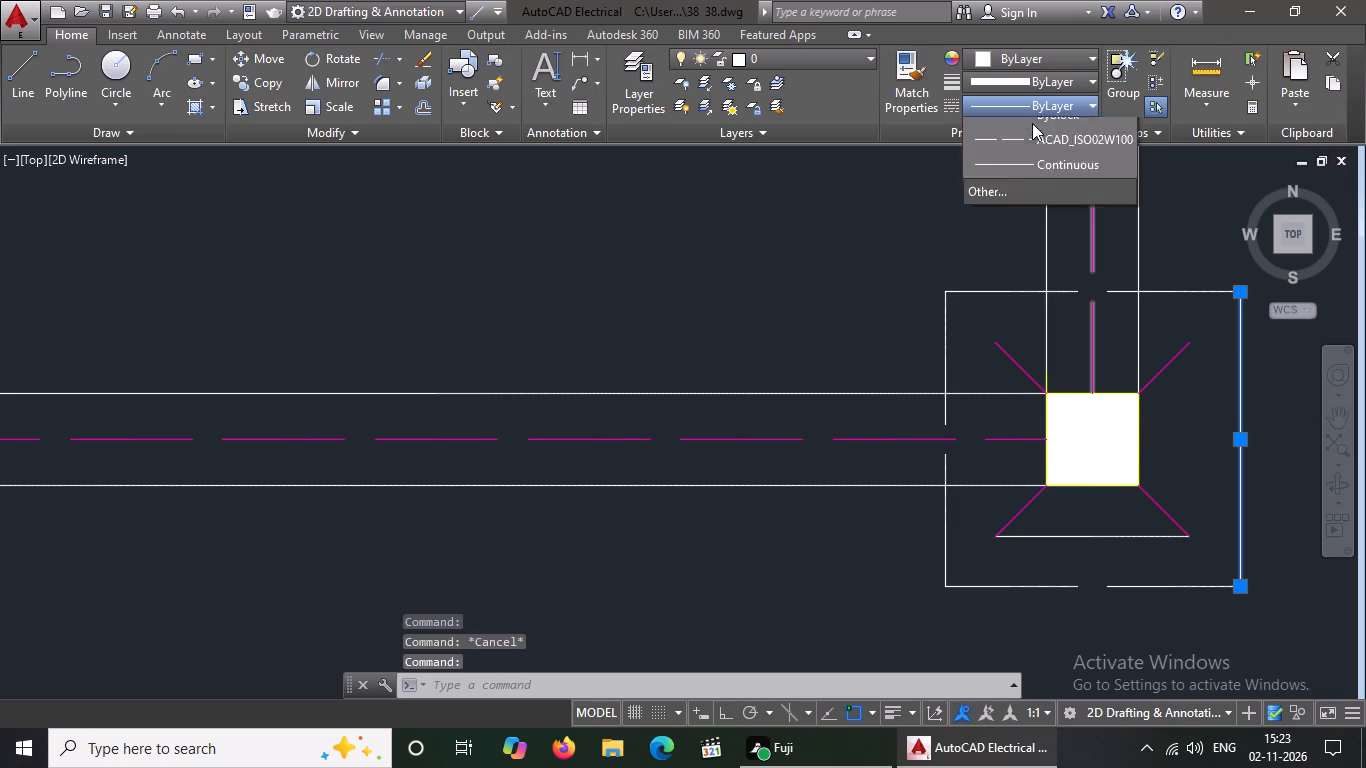
click(1018, 180)
key(Escape)
With Ortho on, draw an inner square of lines joining the outer ends of the four diagonals on the northwest corner footing.
scroll(1015, 285, down, 2)
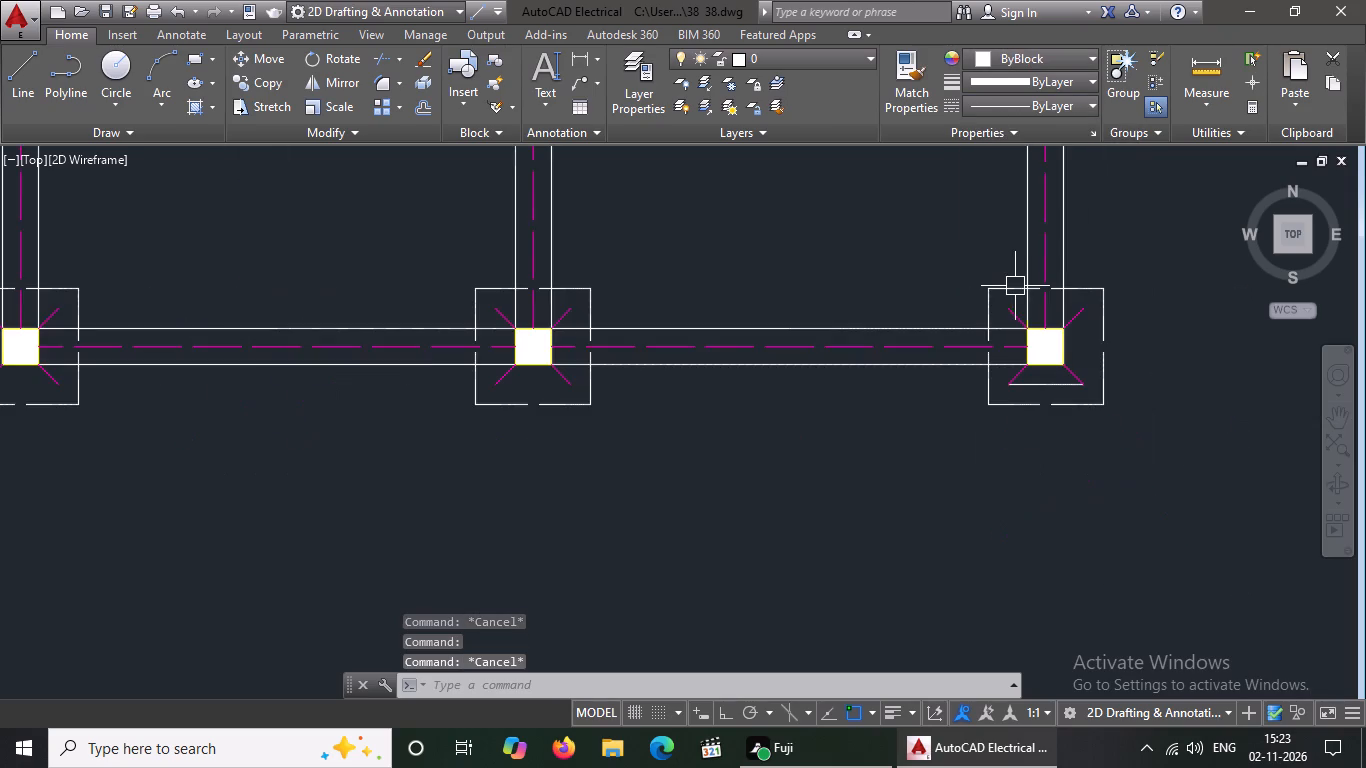
scroll(1015, 286, down, 3)
middle_drag(991, 405, 960, 492)
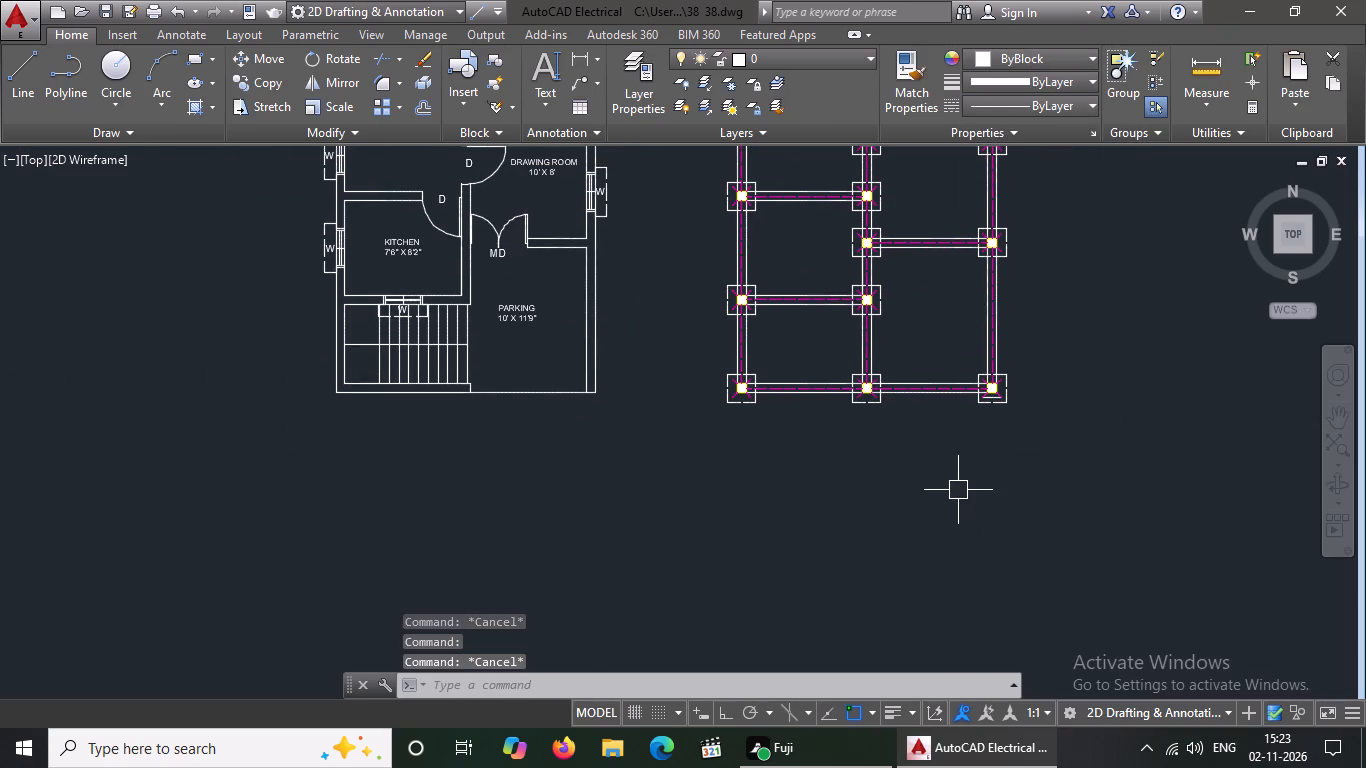
scroll(819, 451, down, 2)
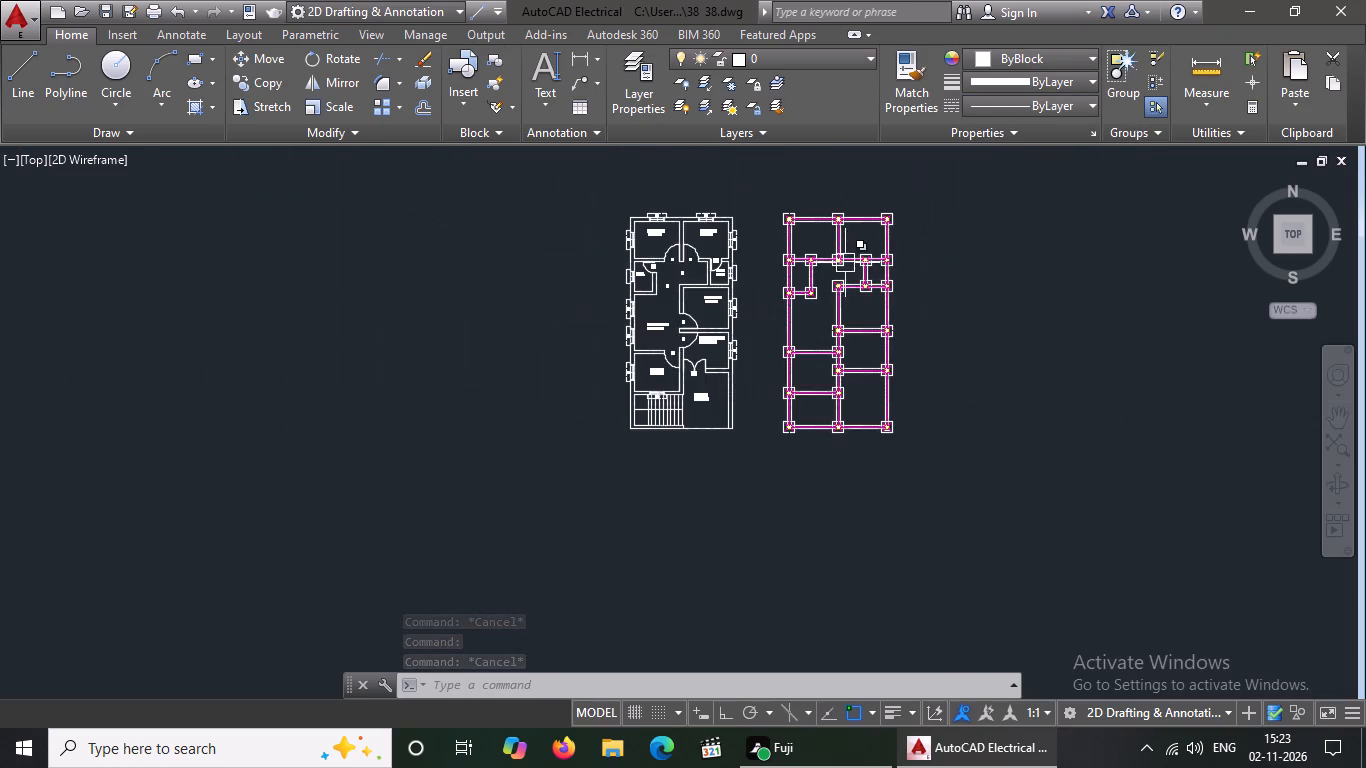
scroll(834, 237, up, 2)
scroll(708, 175, up, 4)
key(Escape)
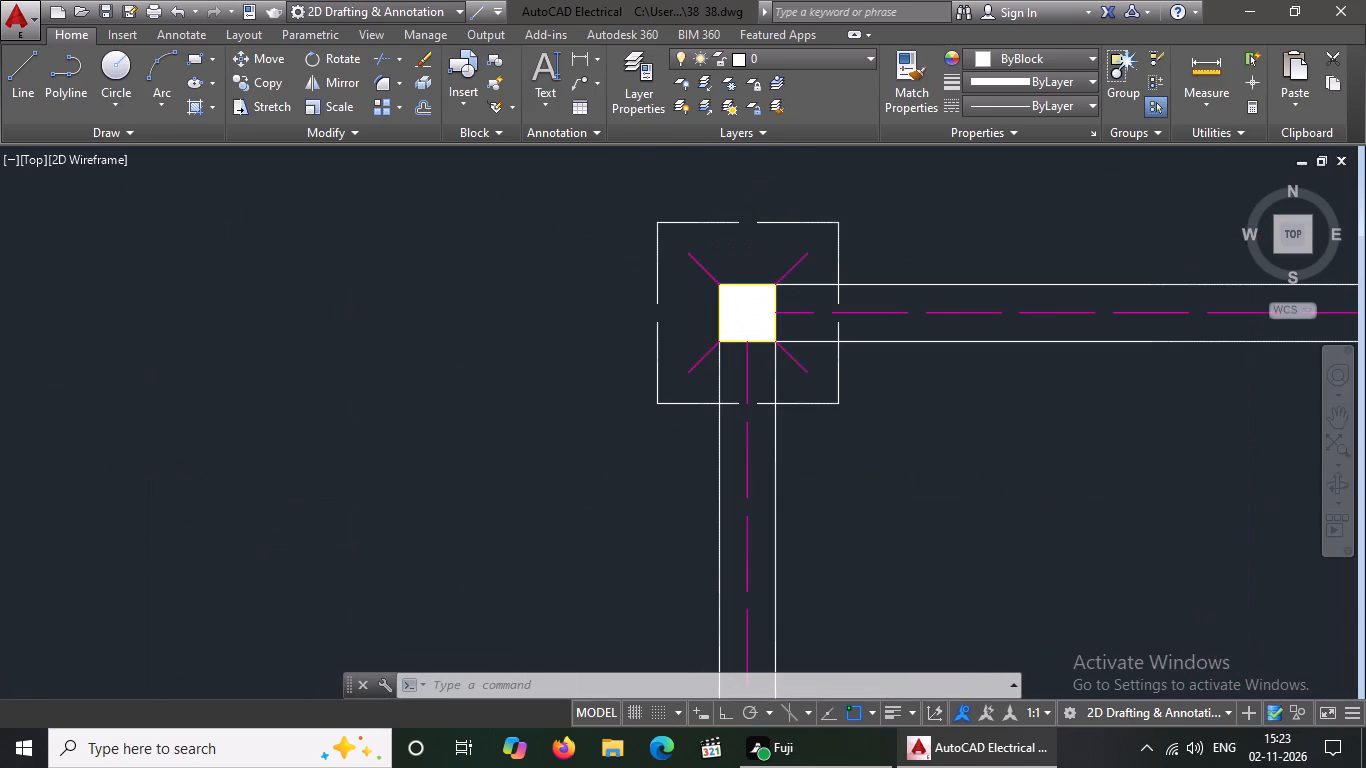
key(l)
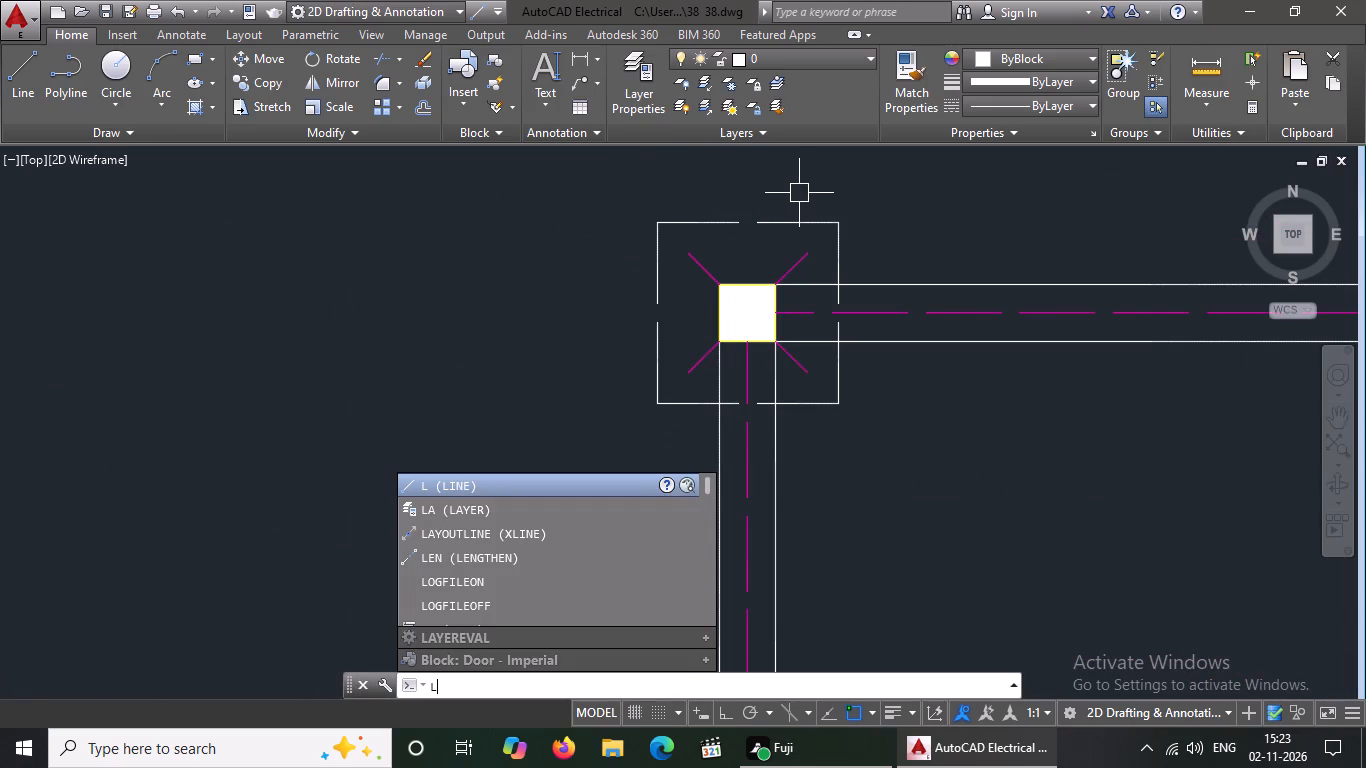
key(Return)
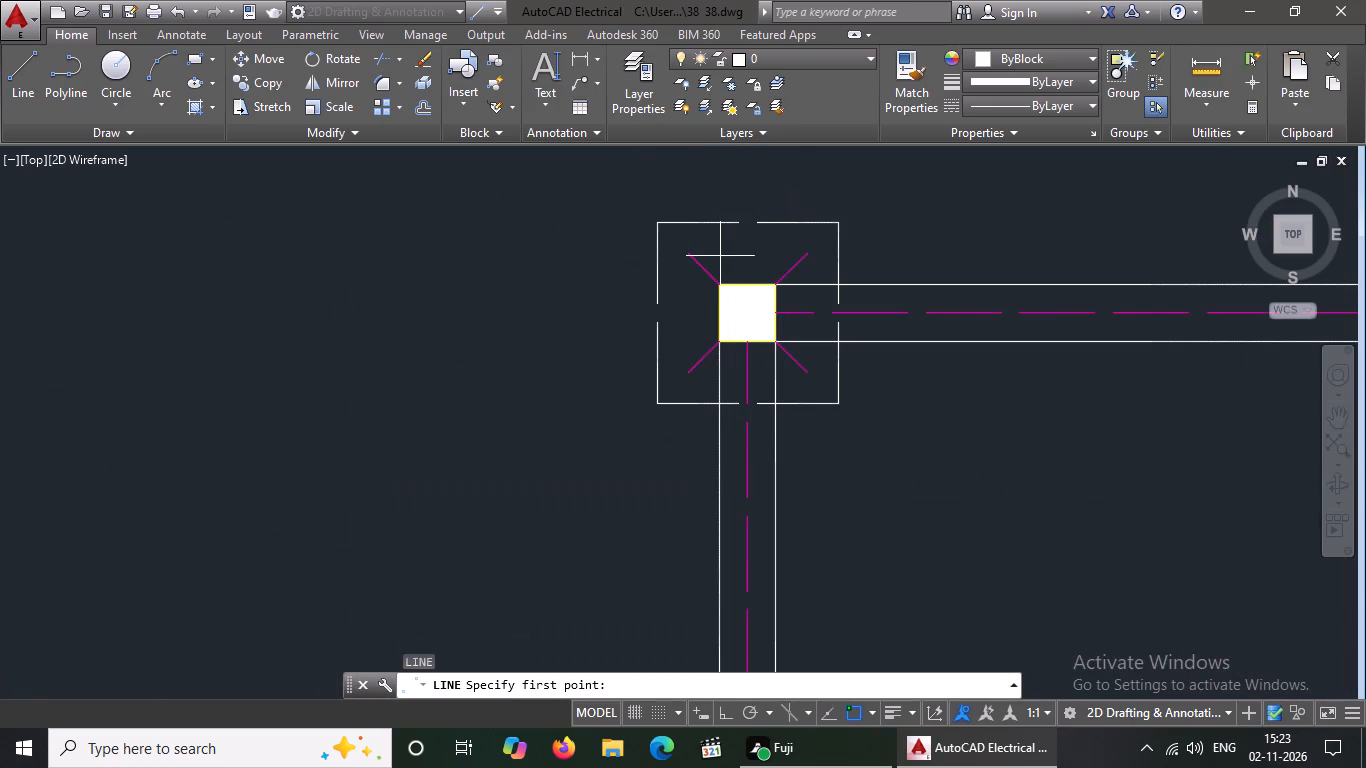
click(691, 259)
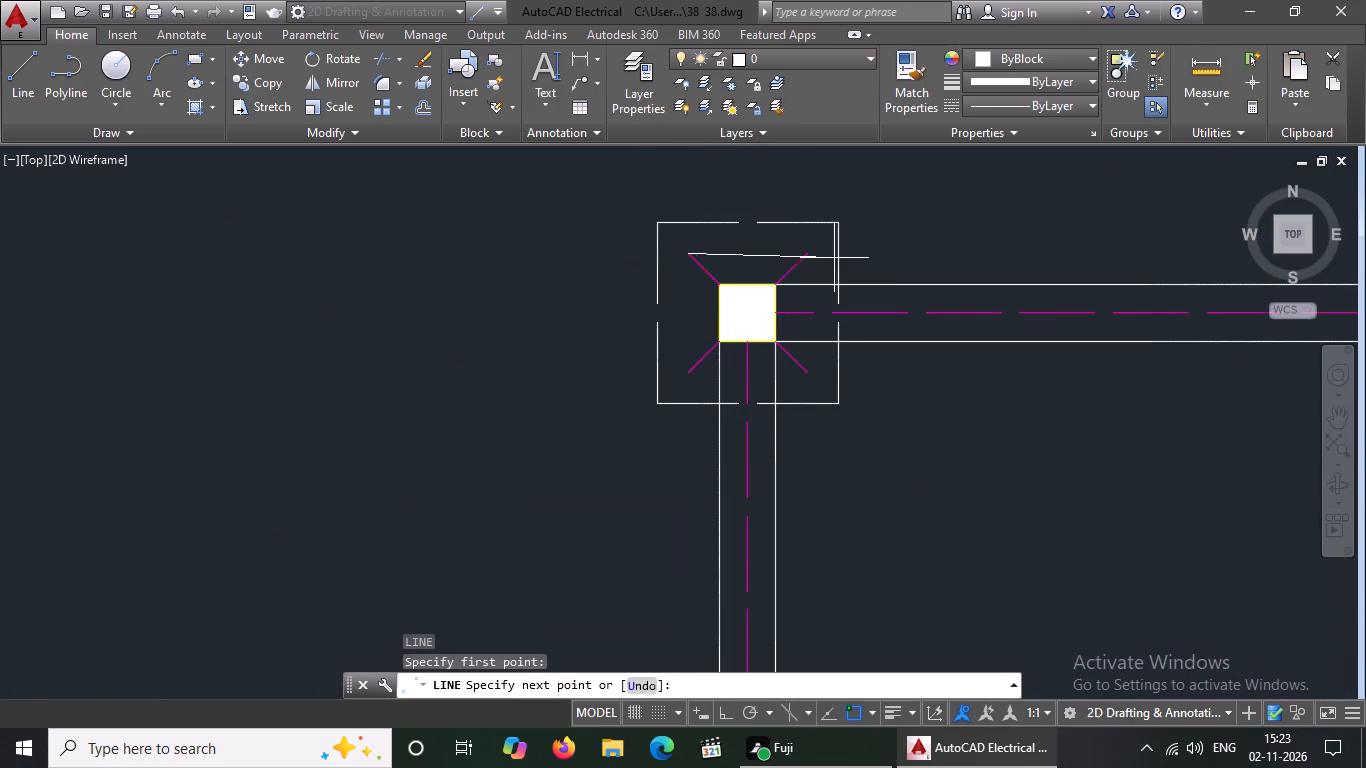
click(725, 717)
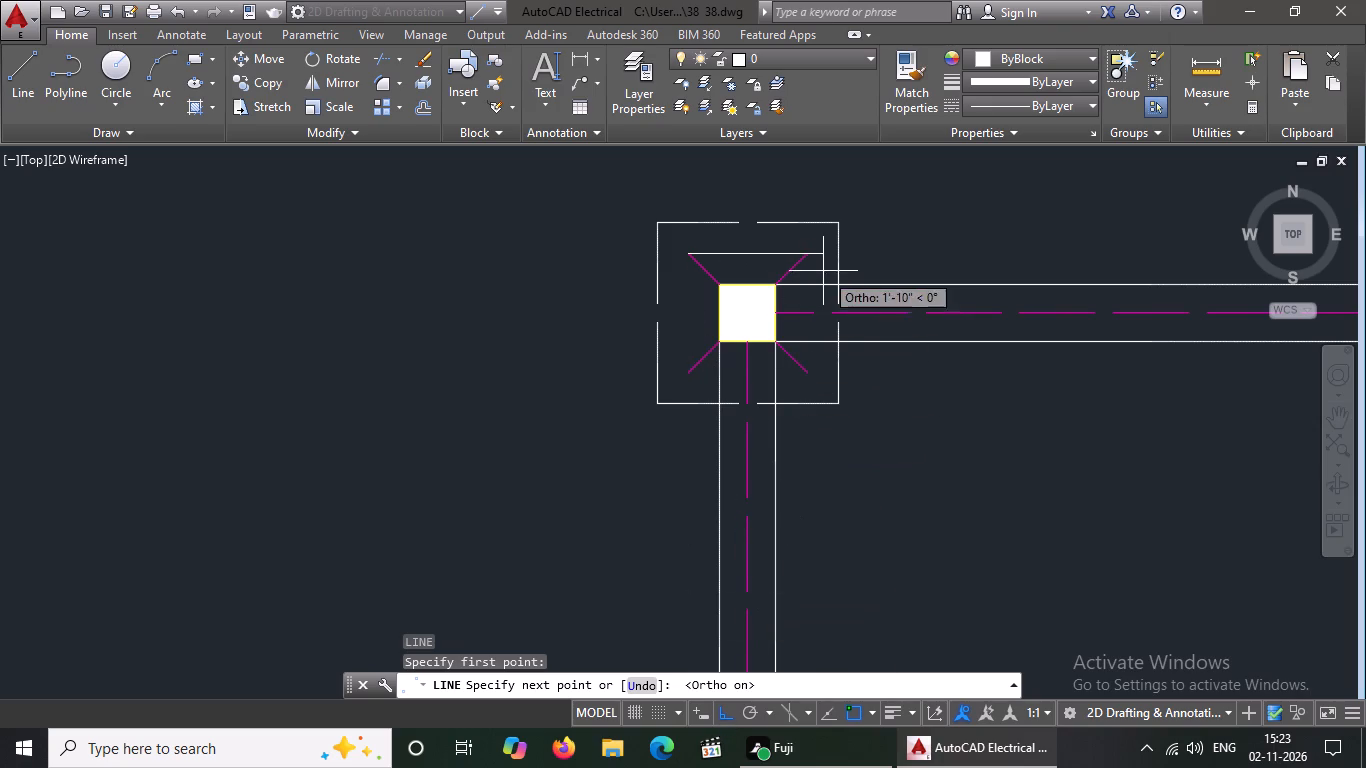
click(805, 257)
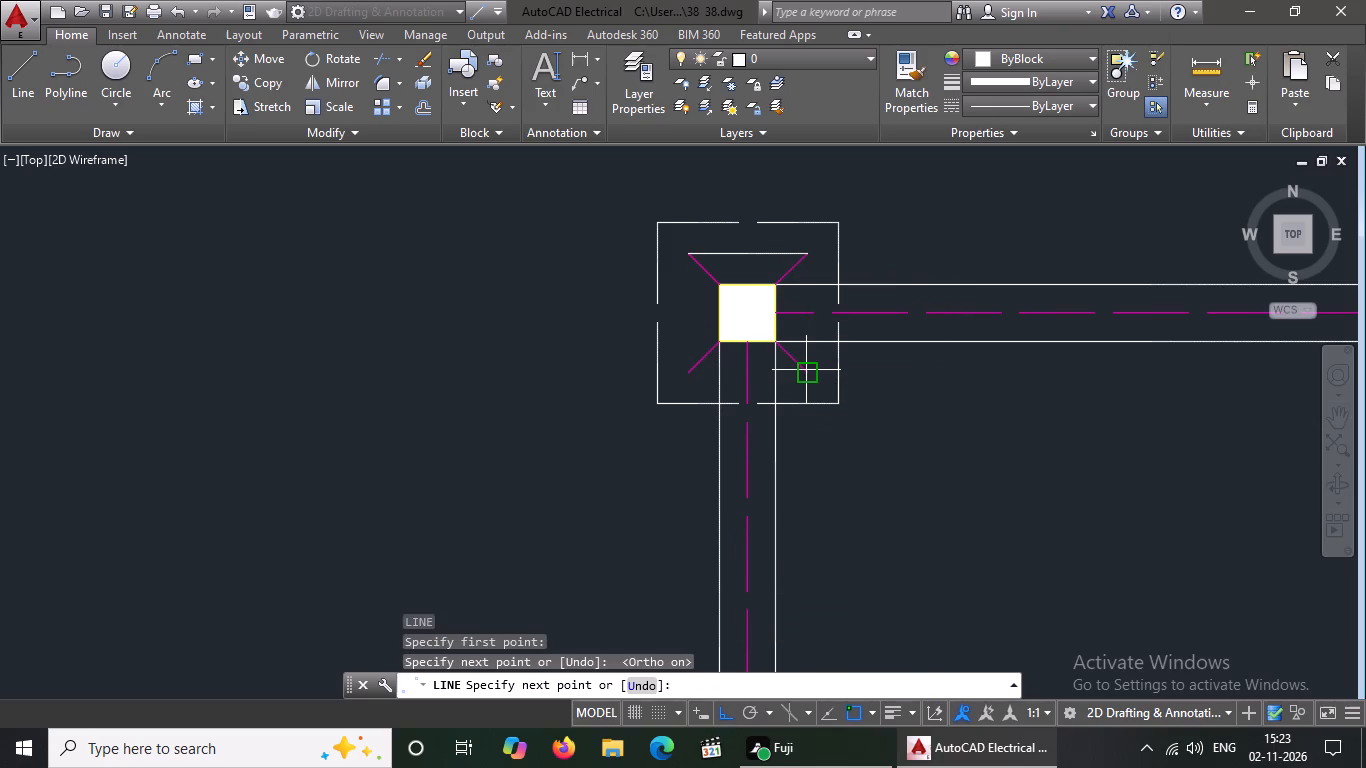
click(806, 370)
drag(684, 369, 686, 356)
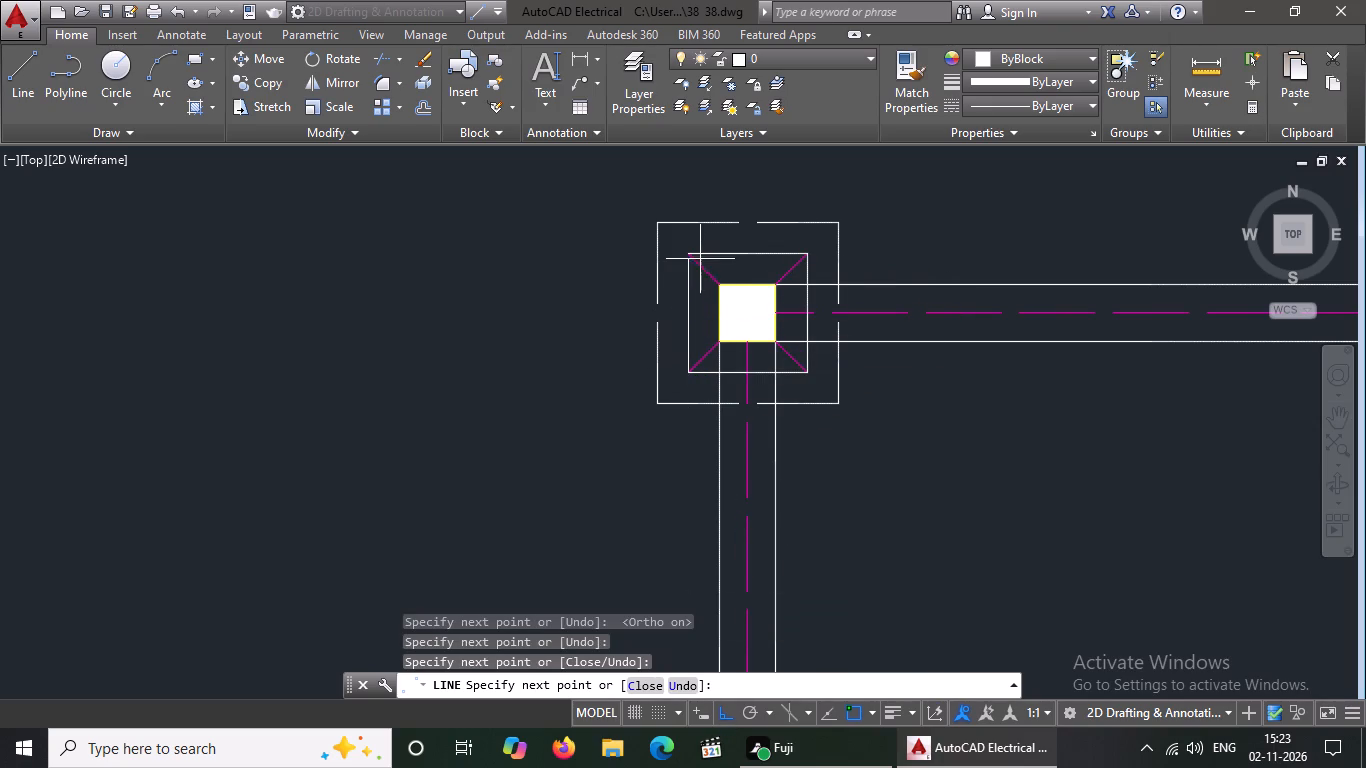
click(691, 255)
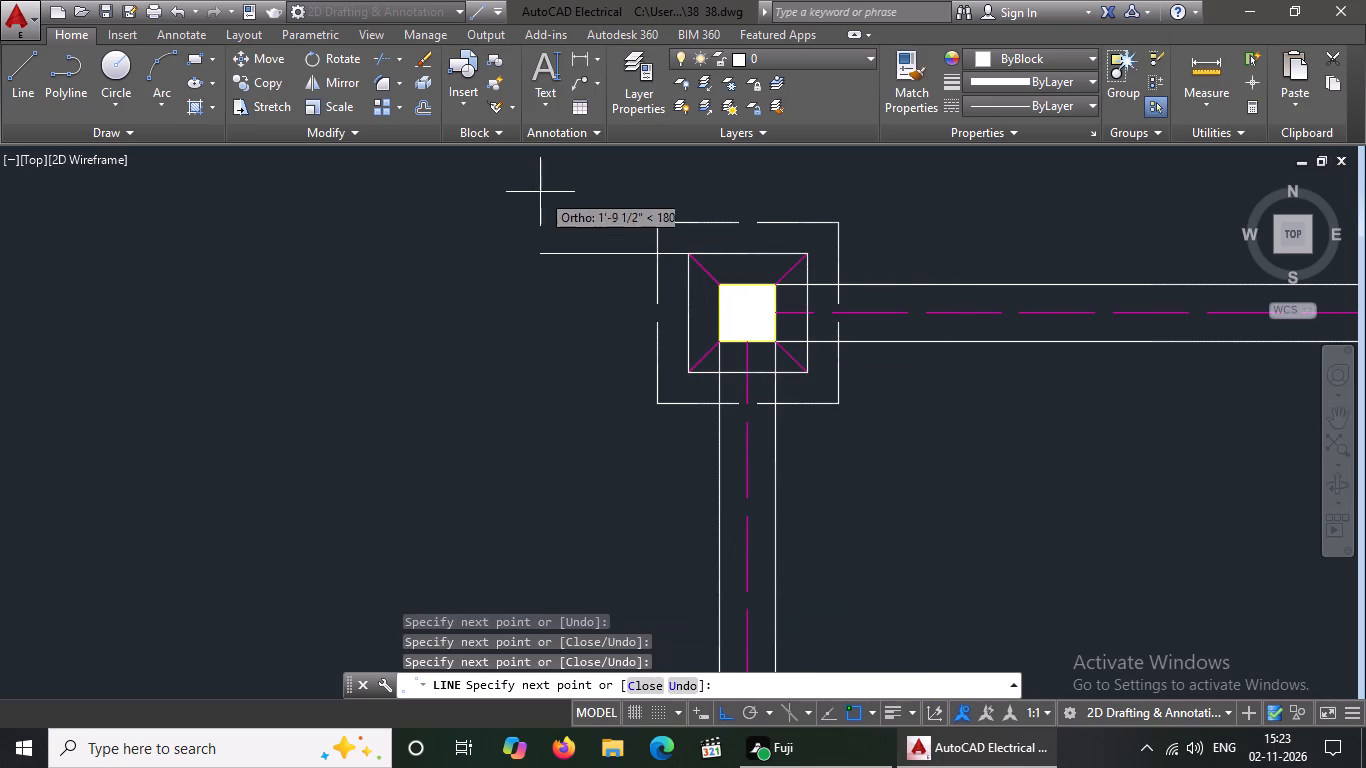
key(Return)
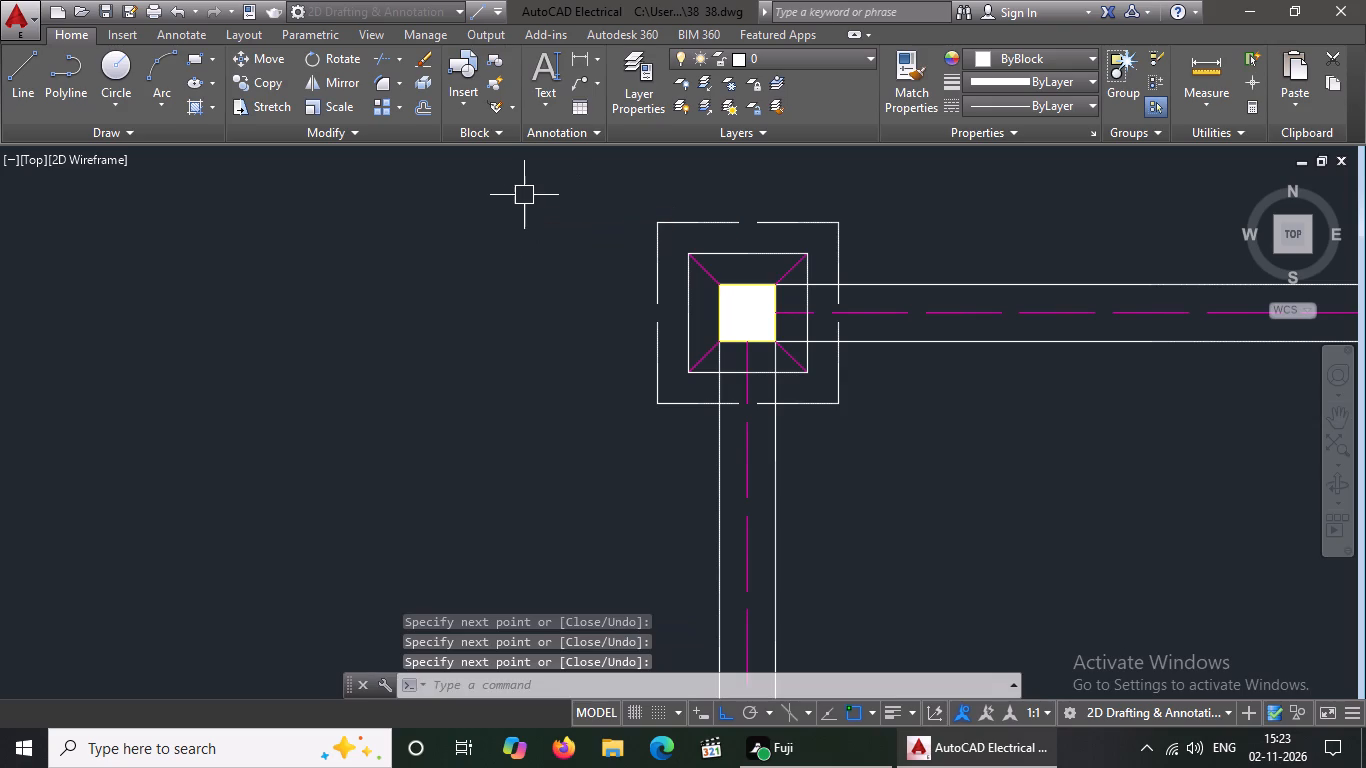
Draw an inner square of lines joining the outer ends of the four diagonals on the northernmost row's middle footing.
key(l)
key(Return)
scroll(518, 233, down, 2)
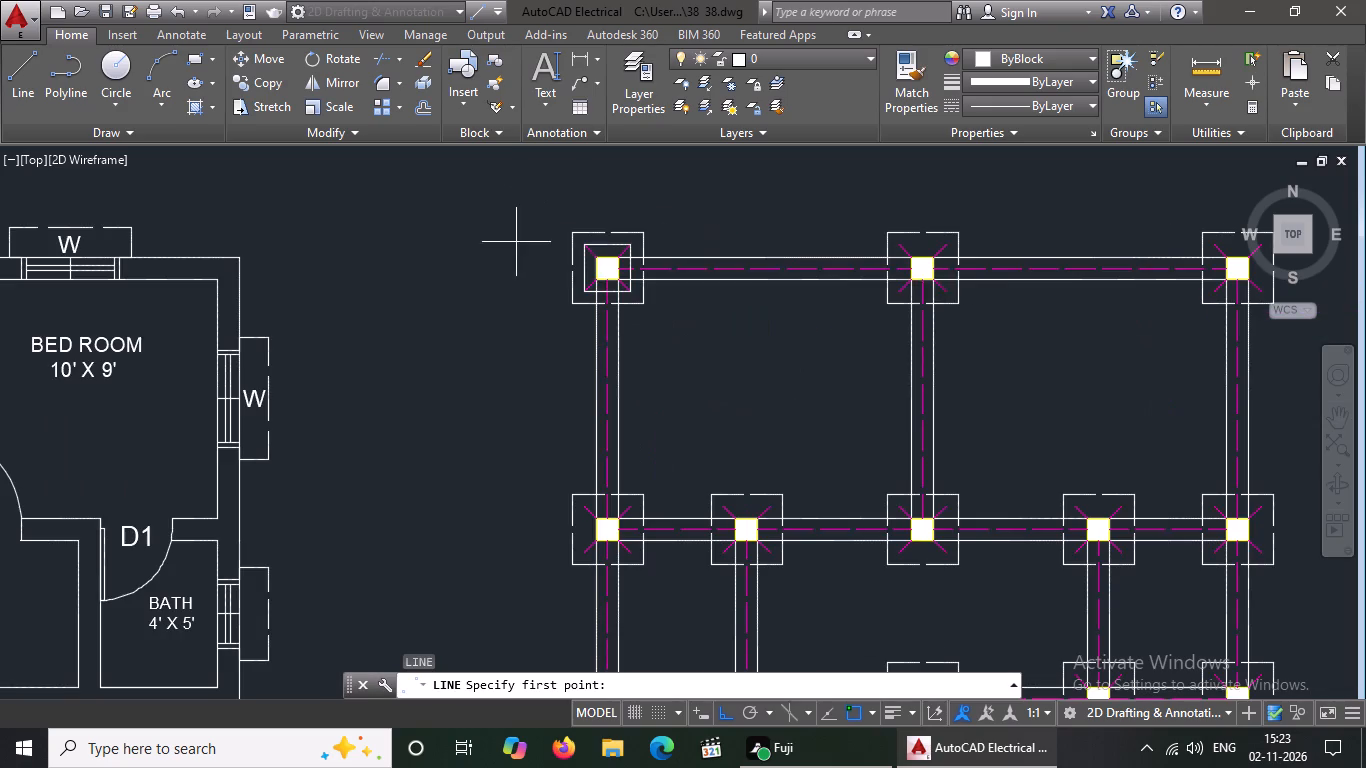
scroll(977, 272, up, 2)
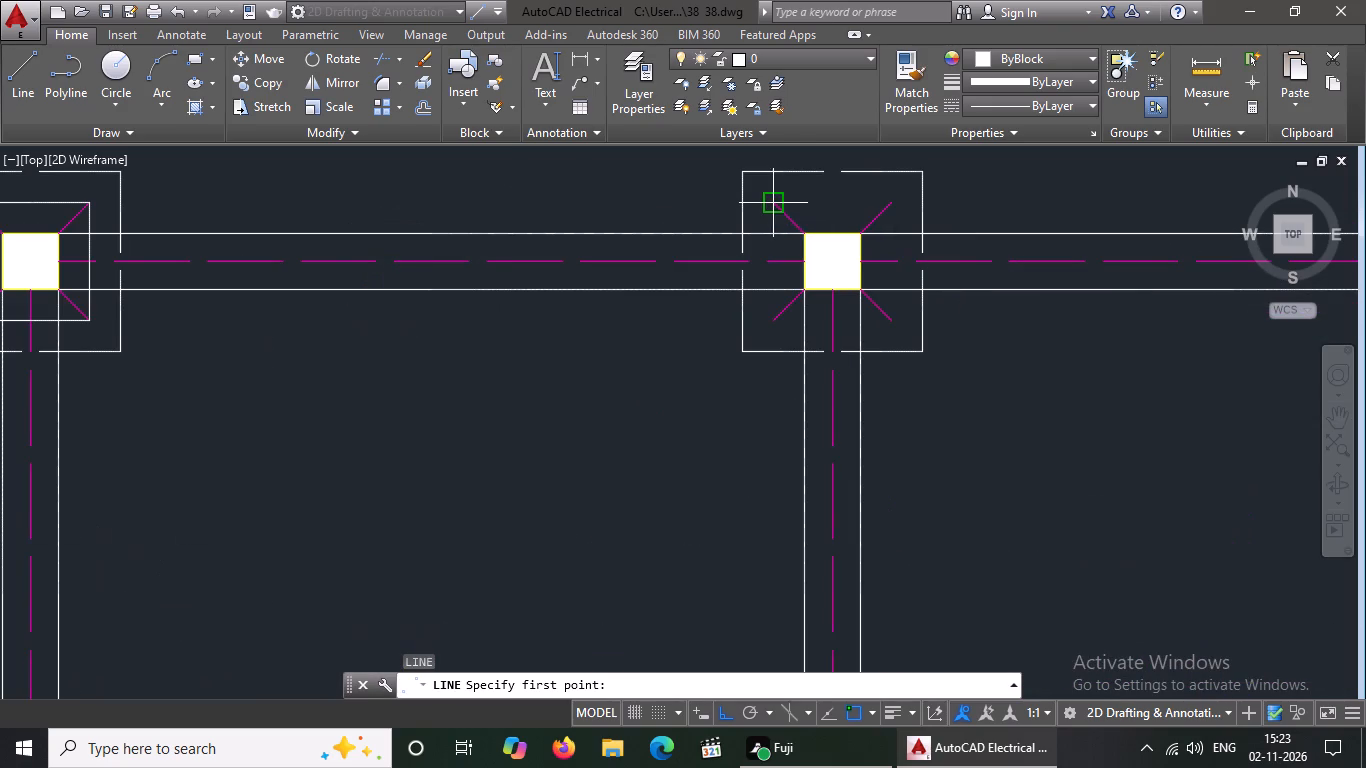
click(776, 203)
click(883, 206)
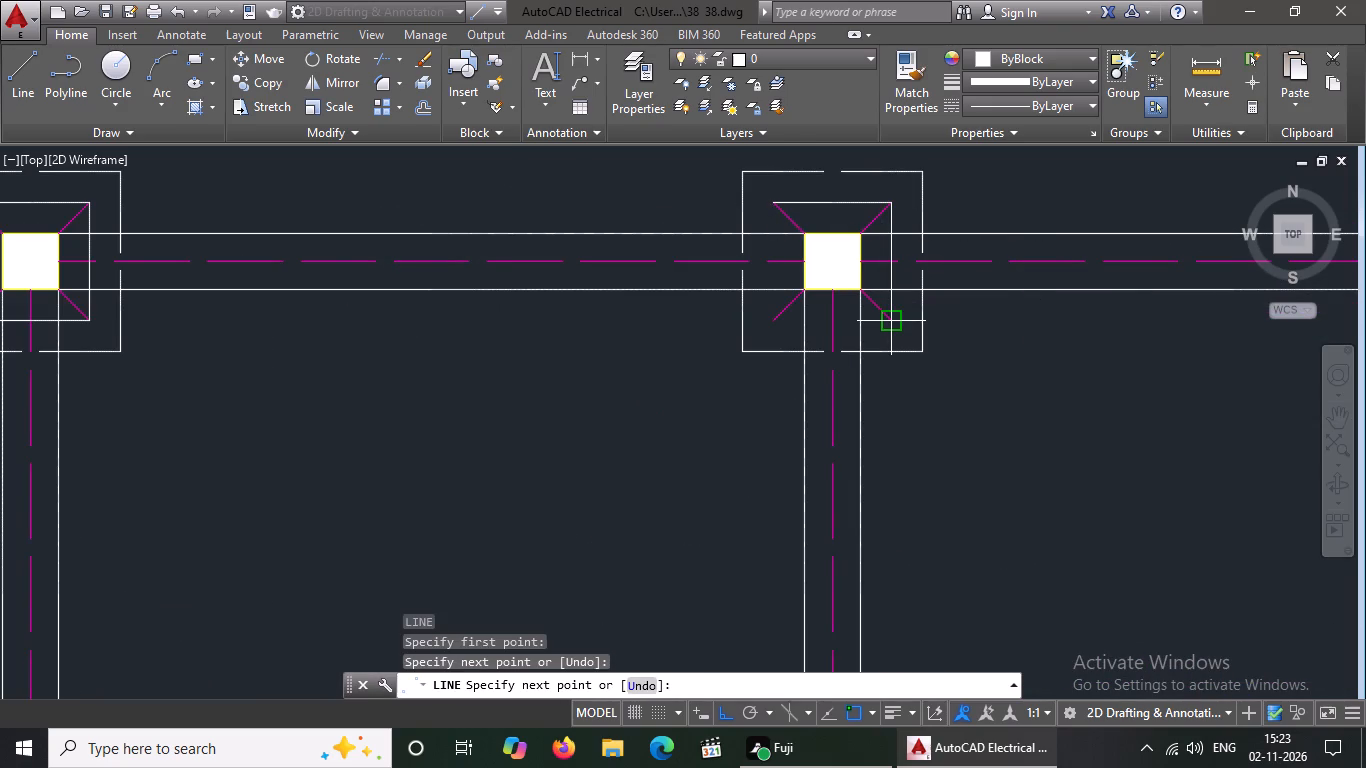
click(890, 322)
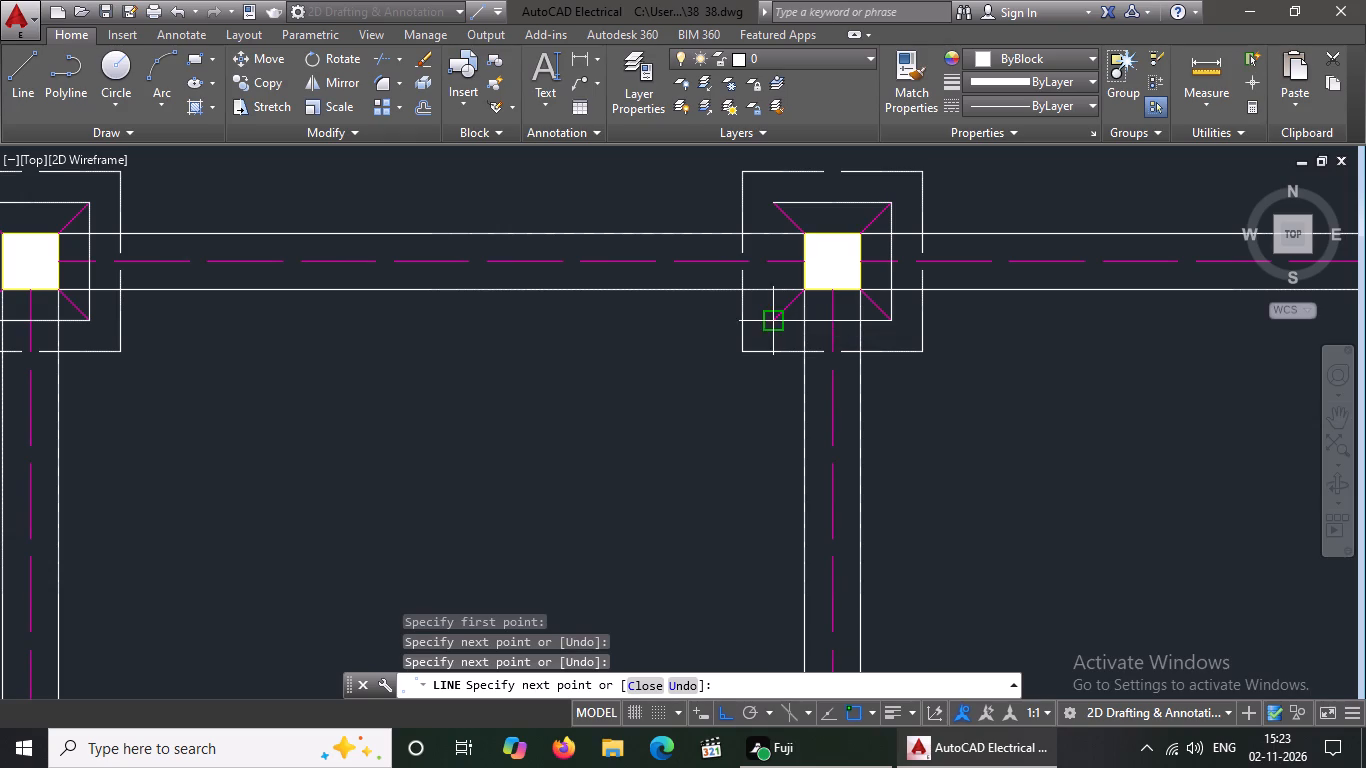
drag(778, 322, 785, 309)
drag(774, 207, 758, 220)
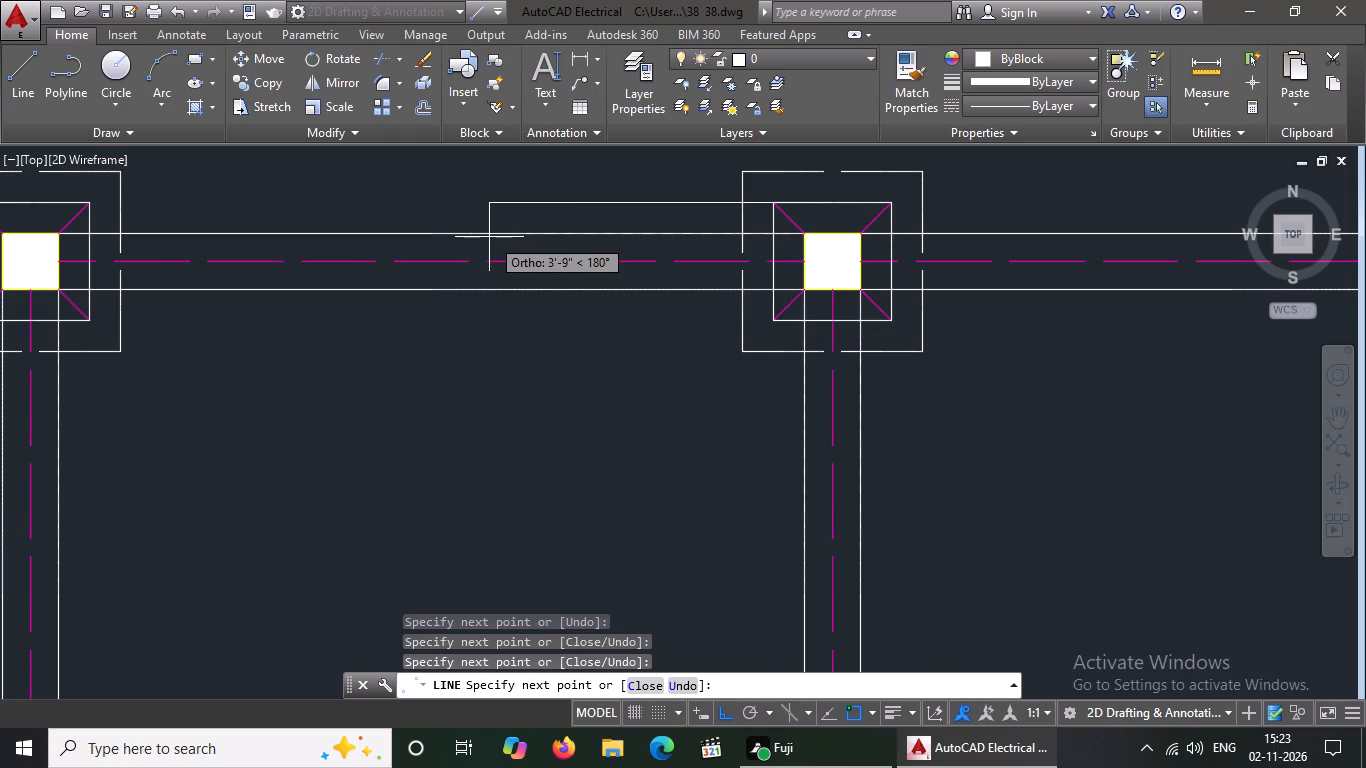
key(Return)
Draw an inner square of lines joining the outer ends of the four diagonals on the northeast corner footing.
key(l)
key(Return)
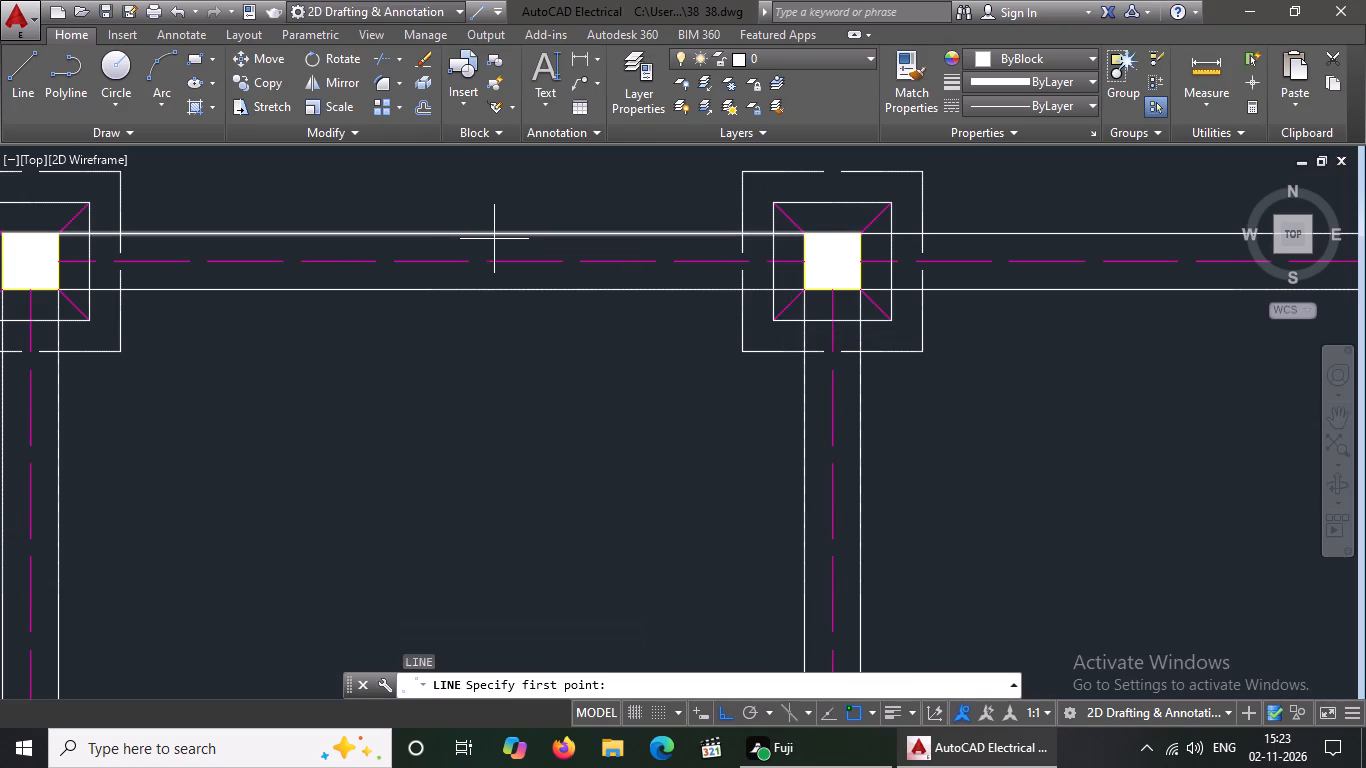
scroll(438, 251, down, 2)
scroll(887, 268, up, 1)
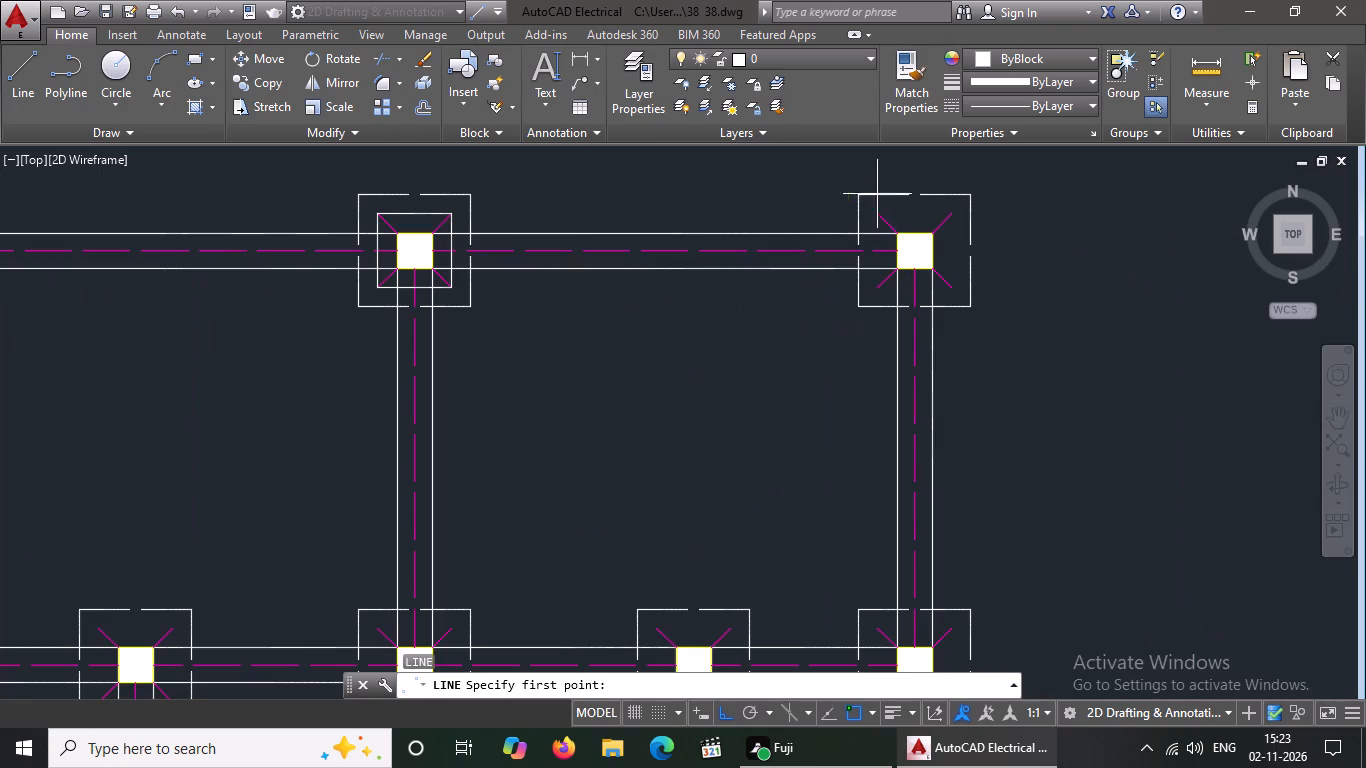
click(878, 215)
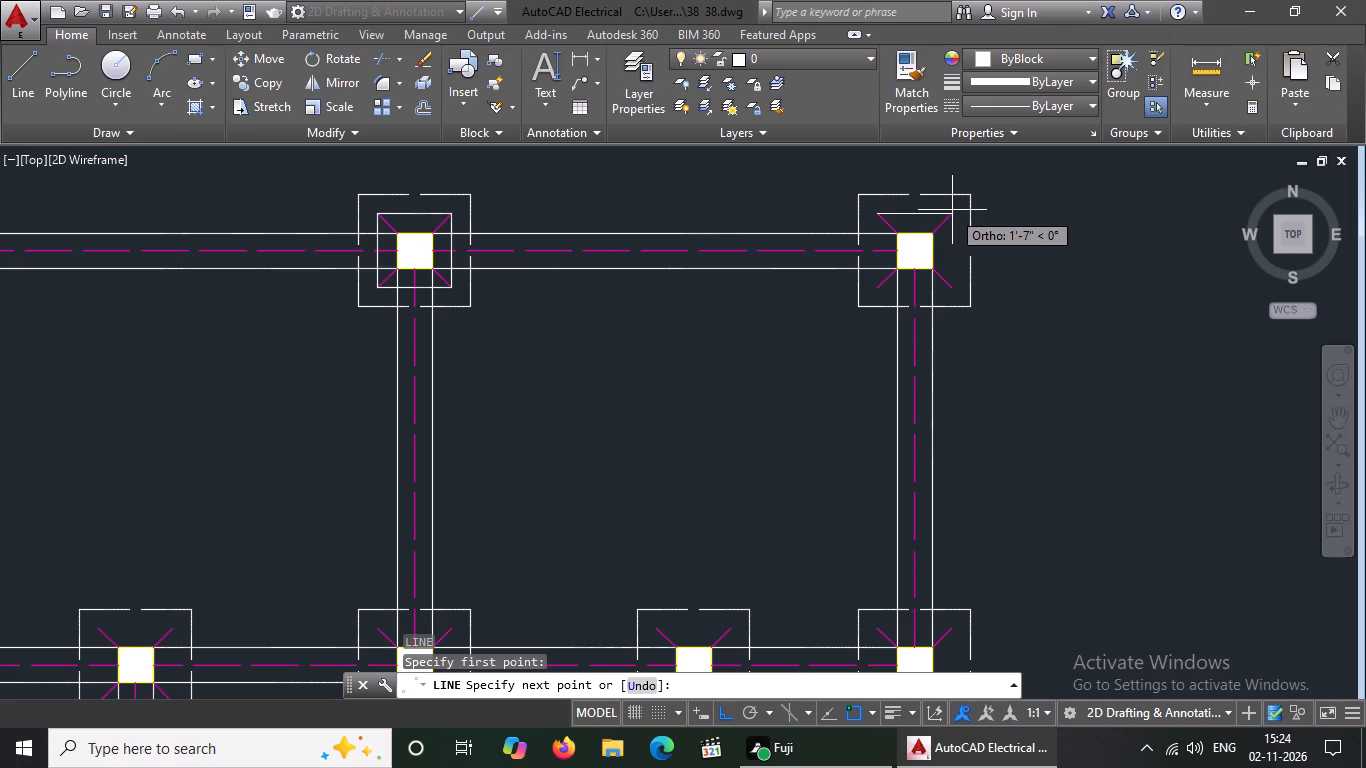
click(948, 217)
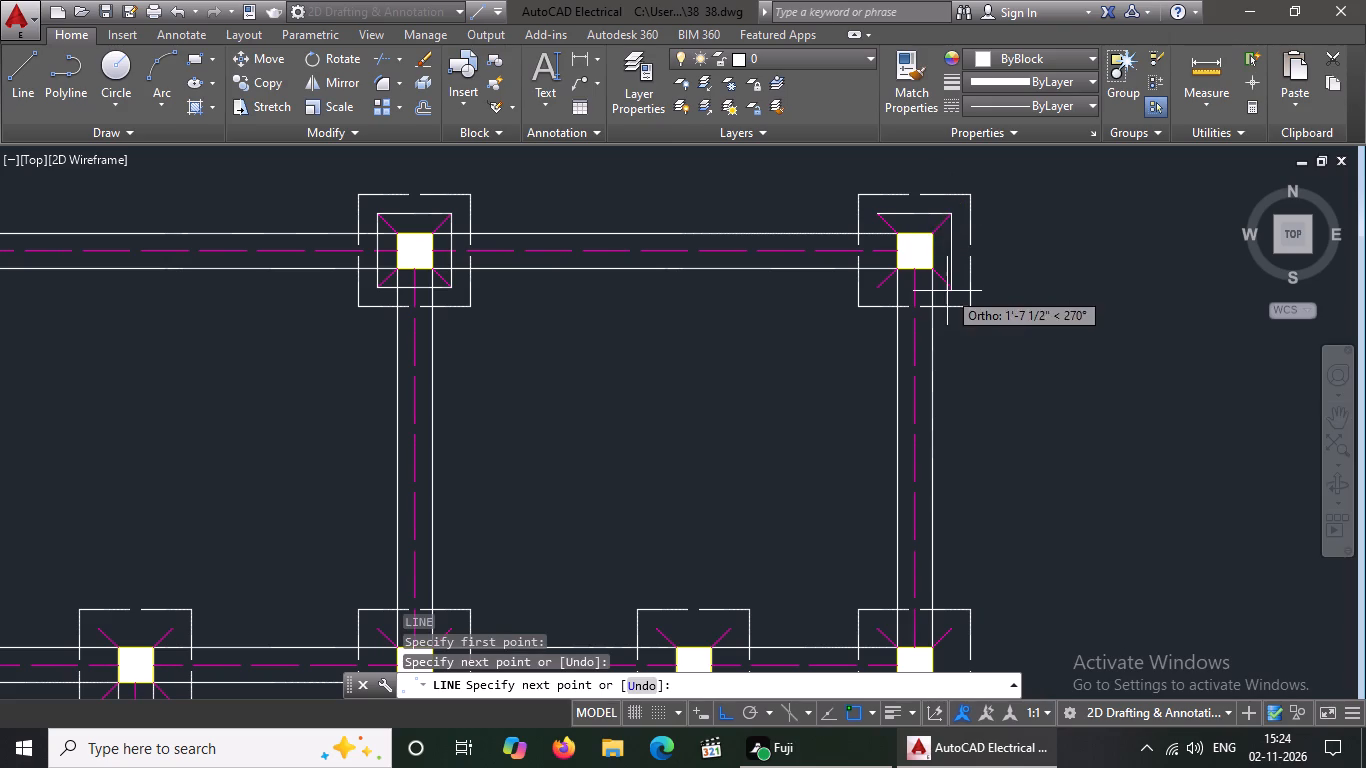
click(953, 288)
scroll(882, 282, up, 3)
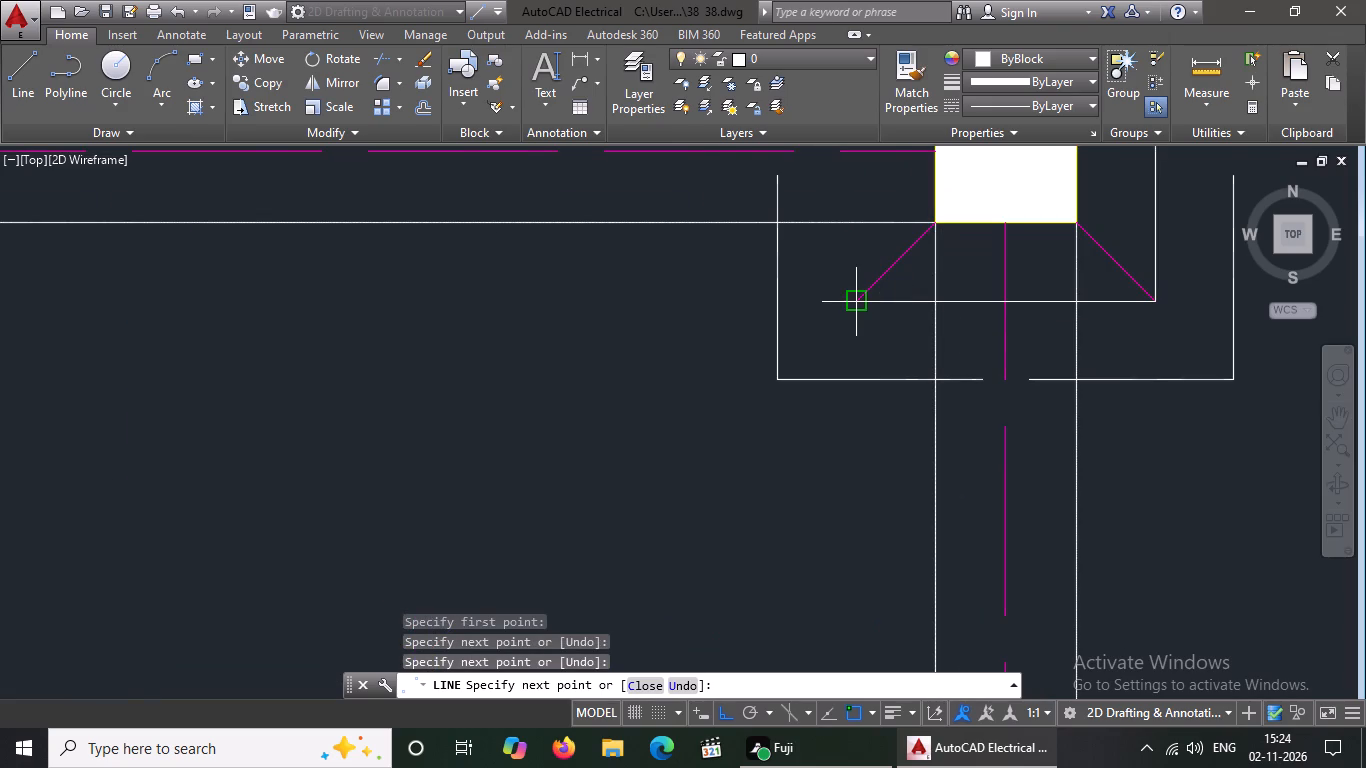
click(853, 302)
scroll(857, 301, down, 2)
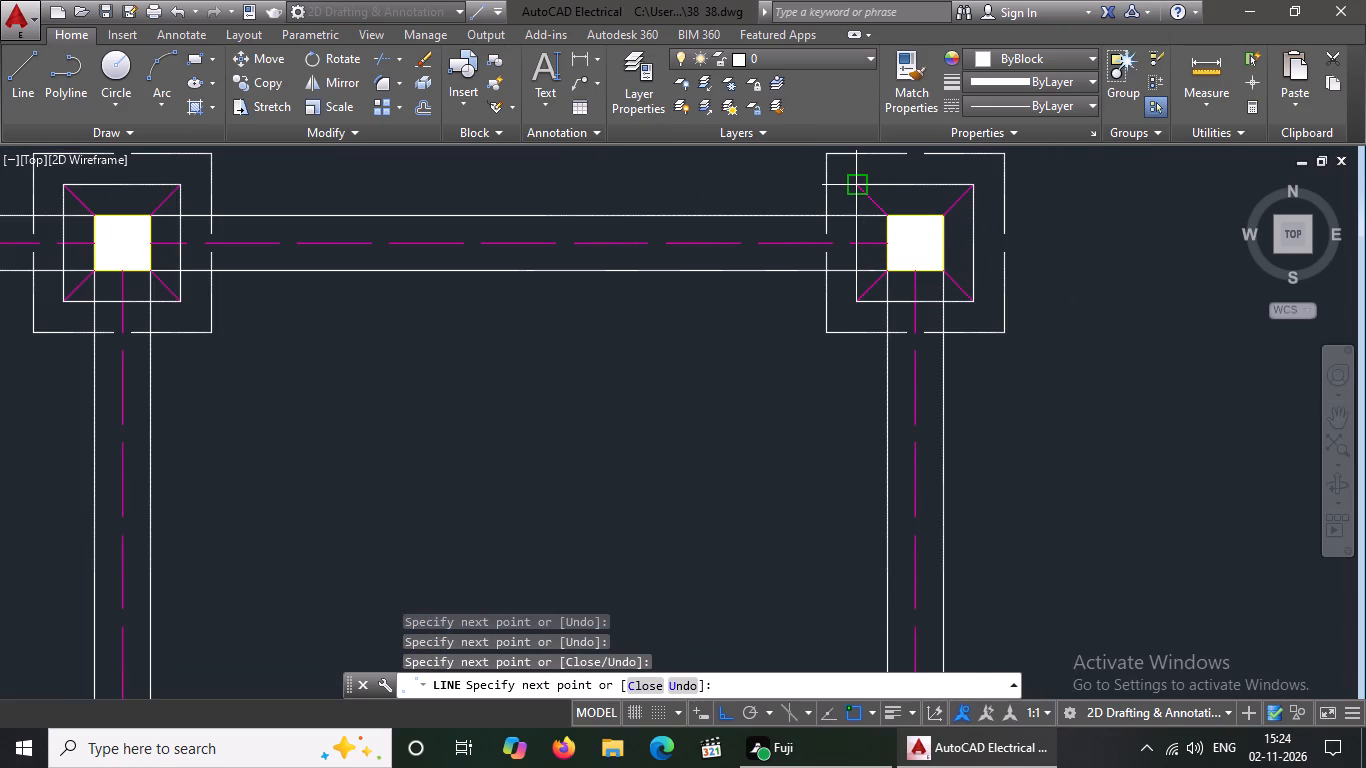
click(861, 183)
key(Return)
Draw an inner square of lines joining the four diagonal ends on the westernmost footing of the second row from the north.
key(l)
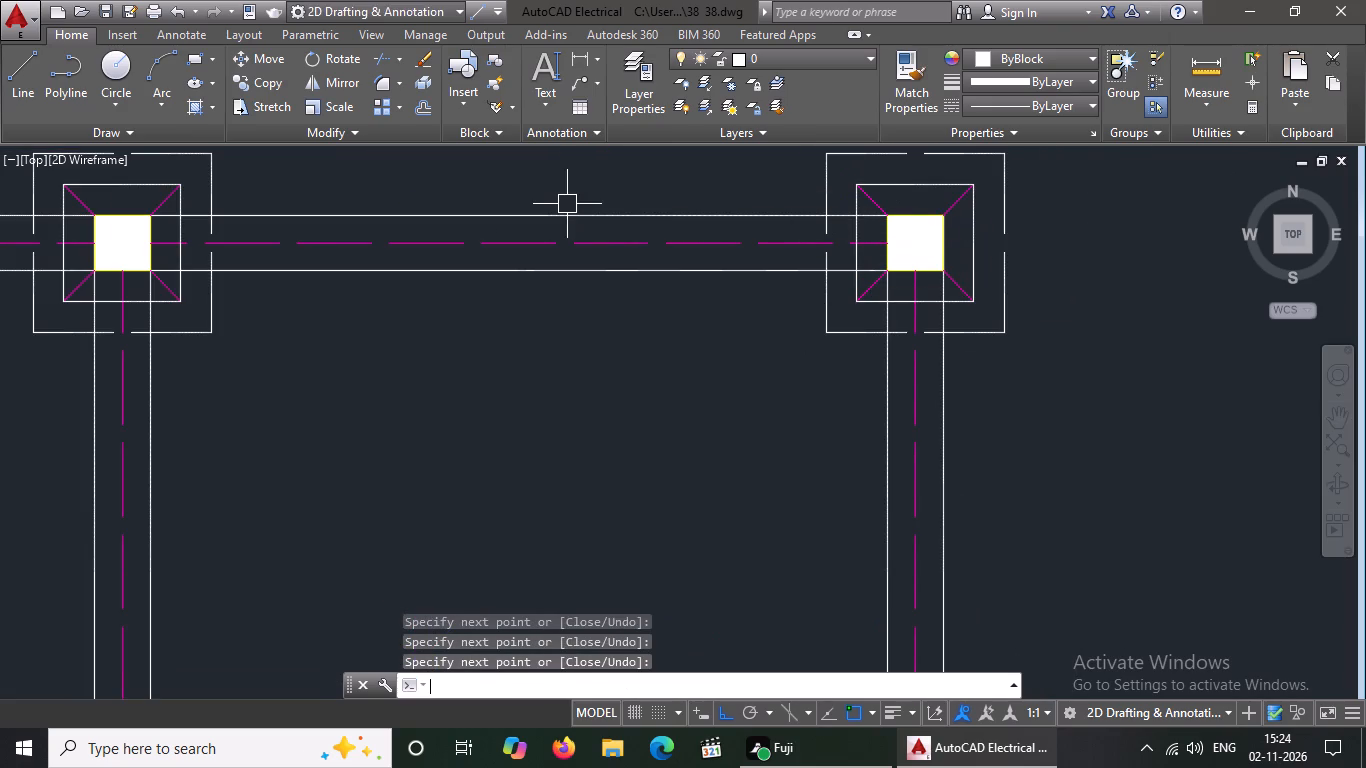
key(Return)
scroll(544, 300, down, 3)
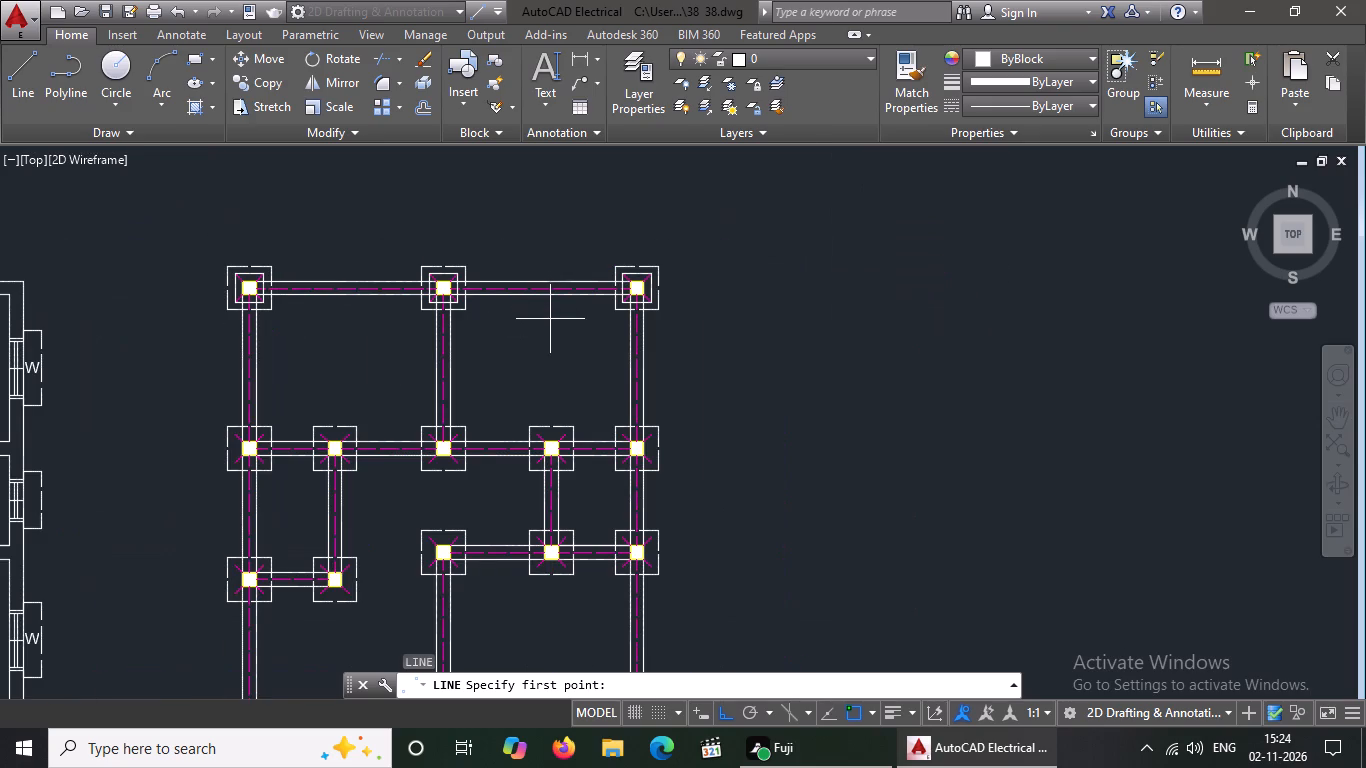
scroll(238, 448, up, 5)
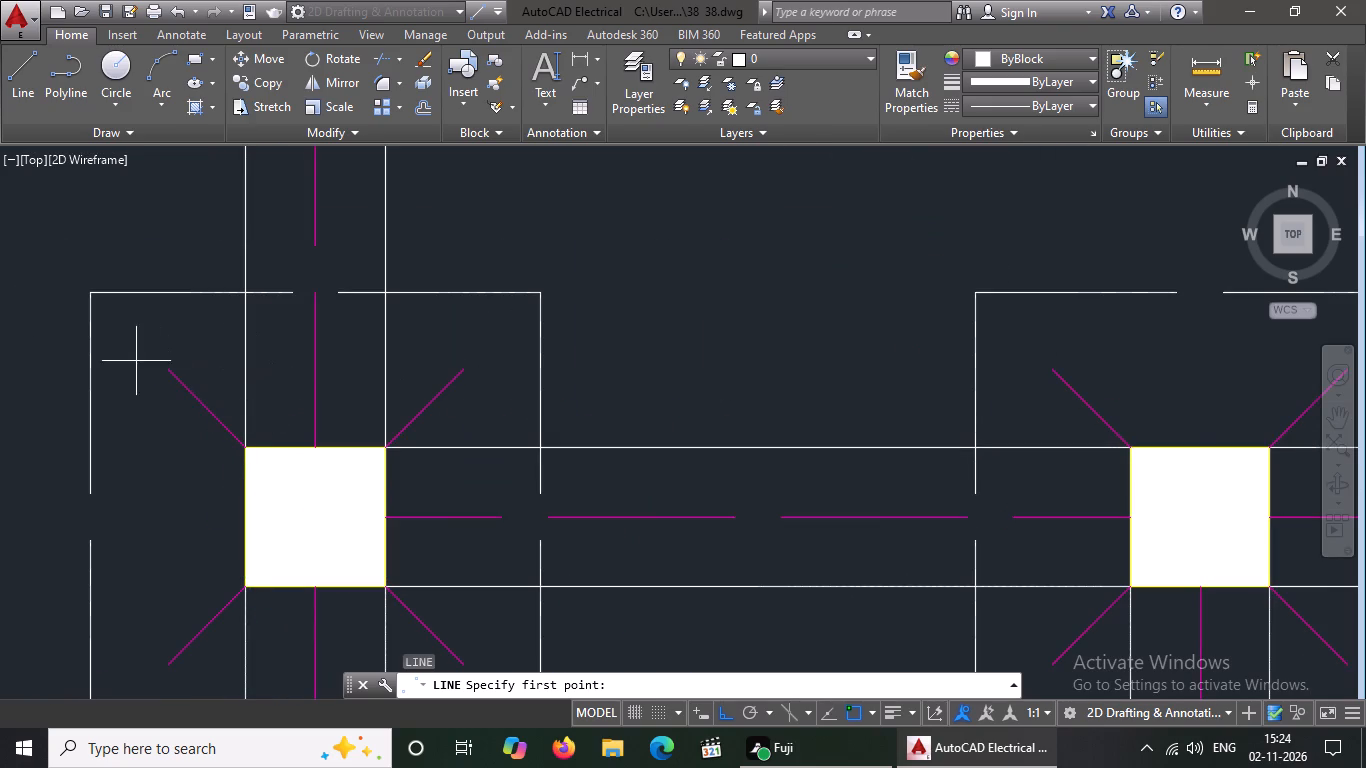
click(170, 370)
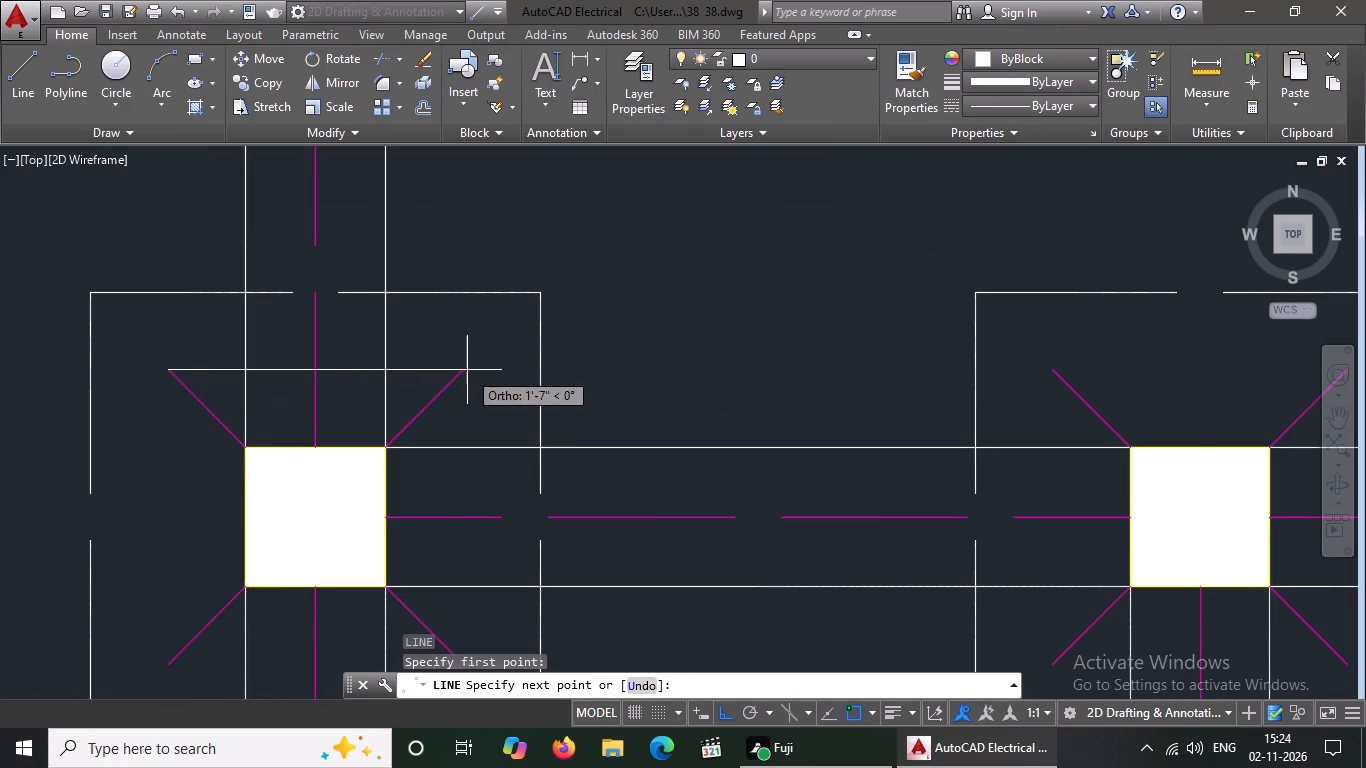
click(458, 374)
scroll(463, 368, down, 7)
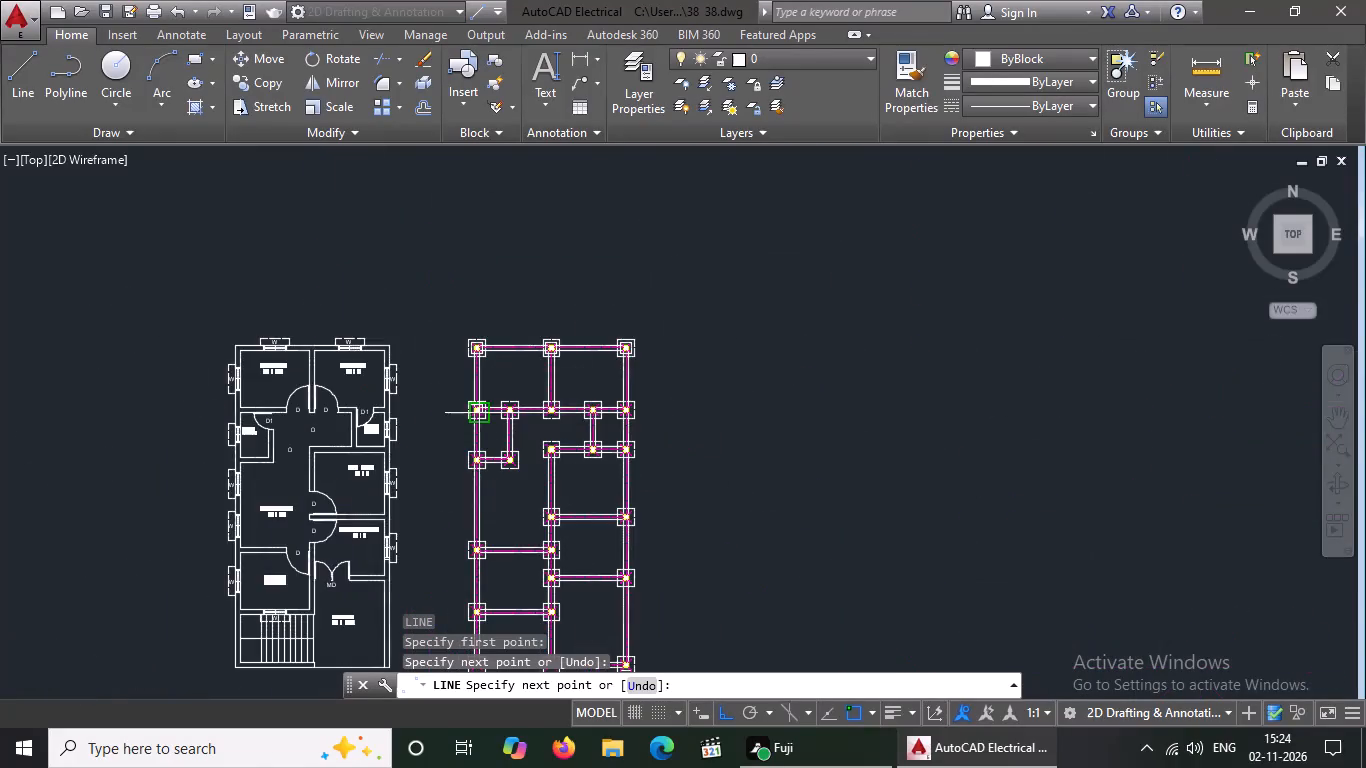
scroll(611, 324, up, 3)
scroll(655, 338, down, 2)
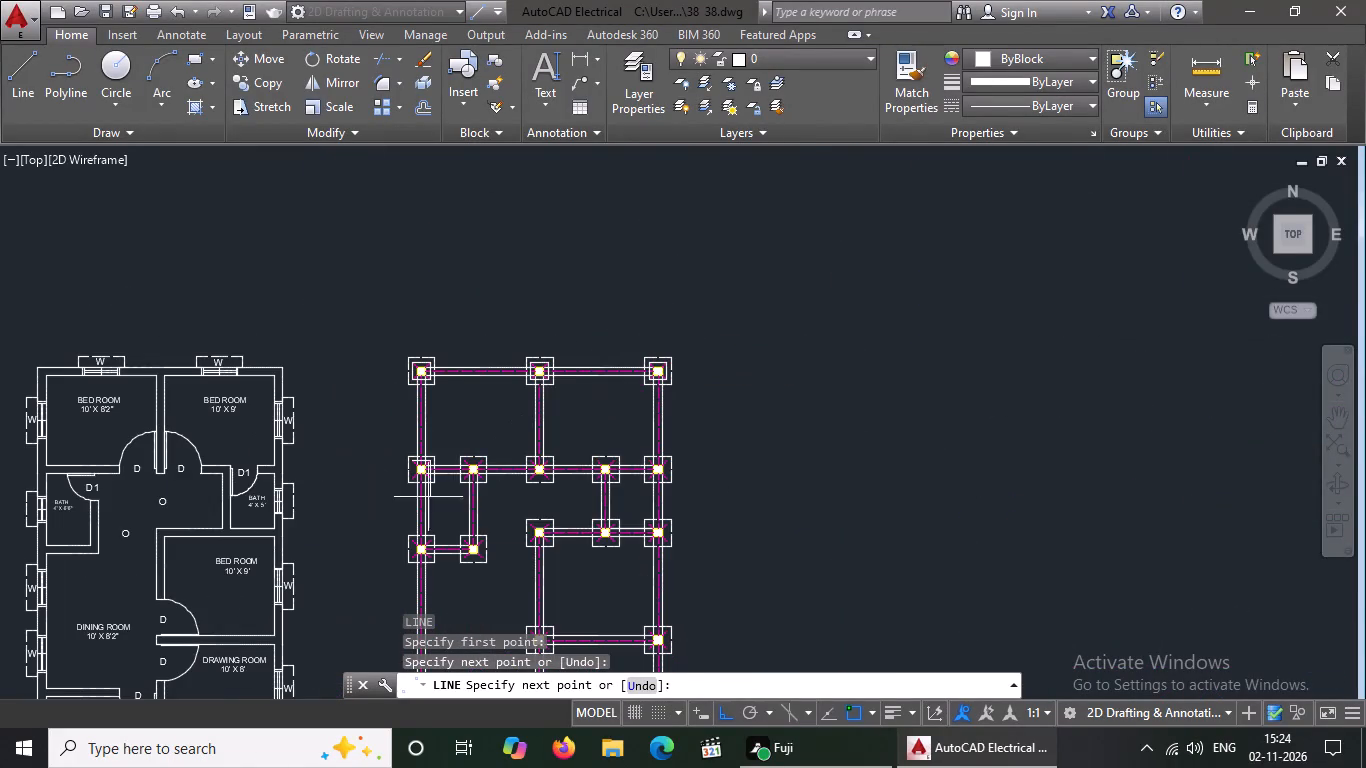
scroll(392, 505, up, 2)
scroll(496, 405, up, 3)
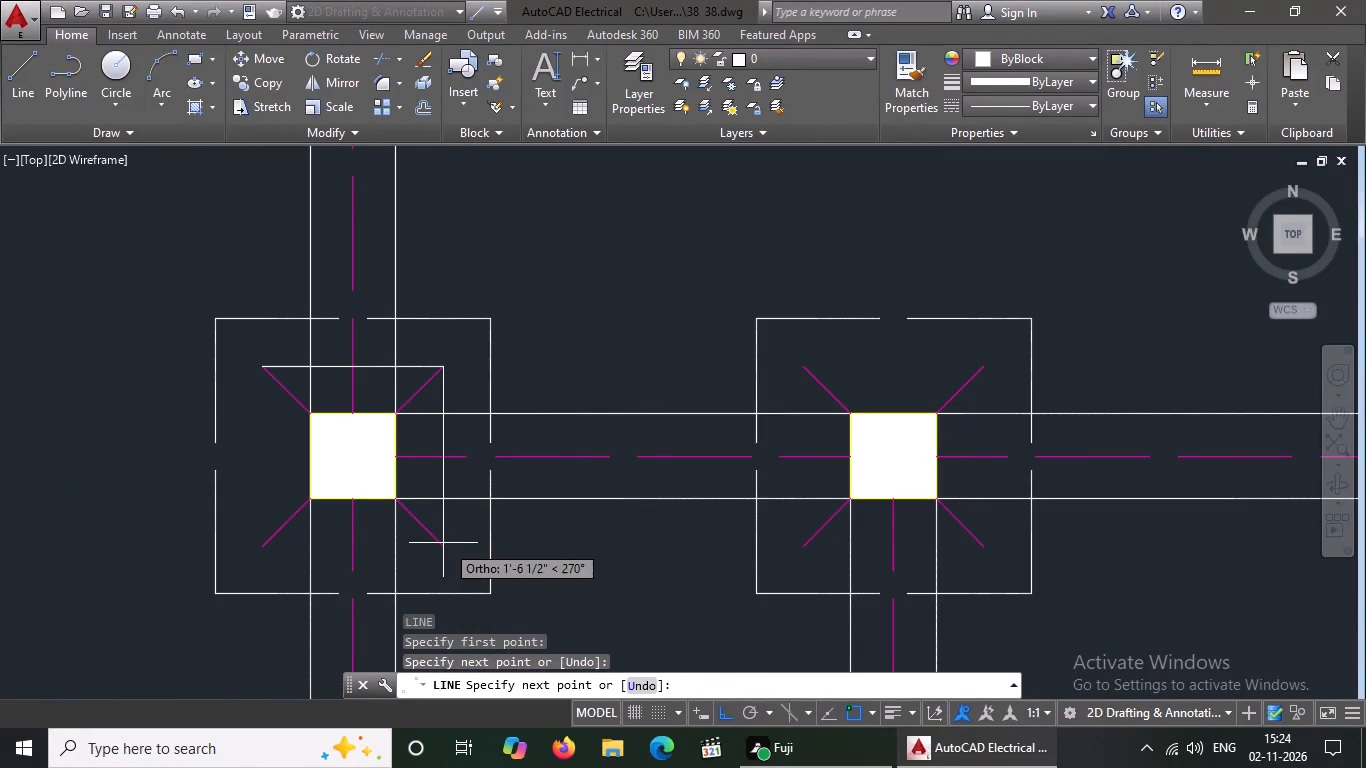
click(435, 552)
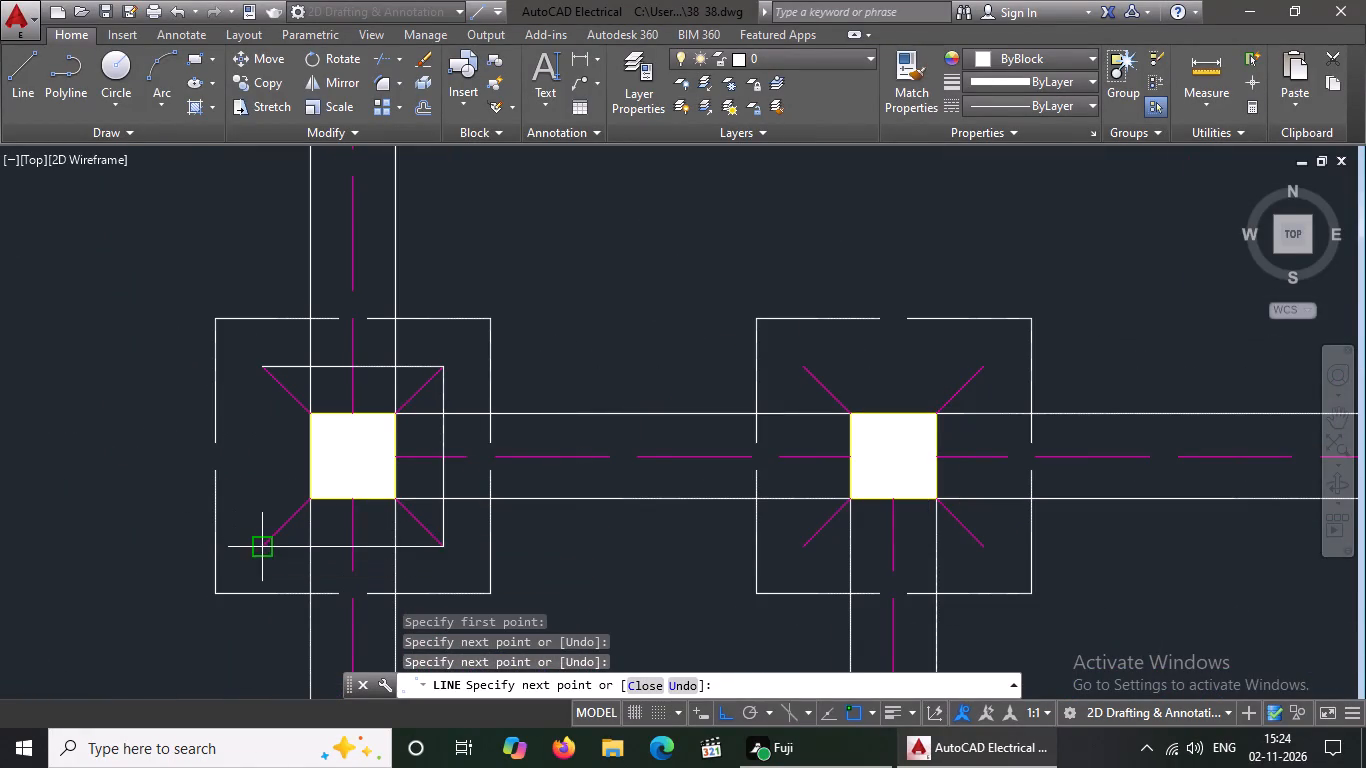
click(262, 546)
click(266, 370)
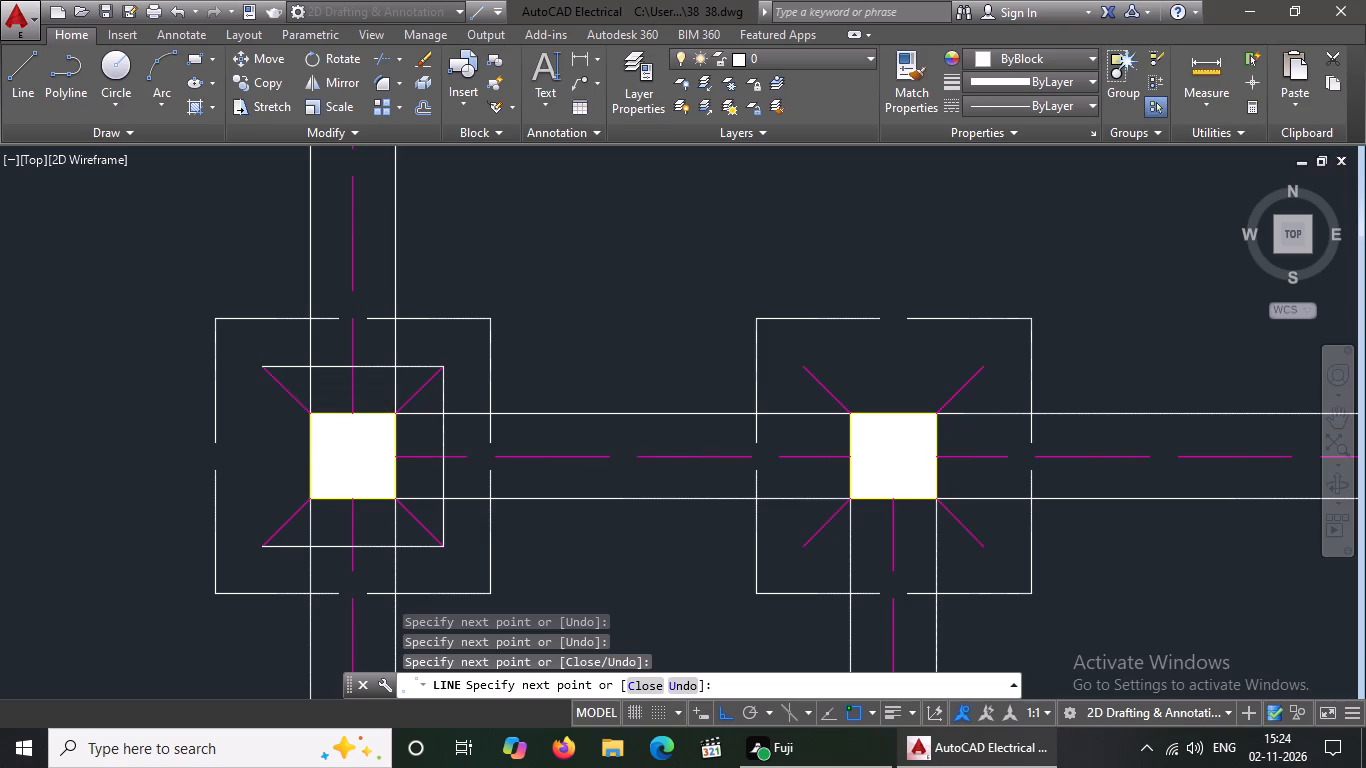
key(Return)
Draw an inner square of lines joining the four diagonal ends on the second row's second footing from the west.
key(l)
key(Return)
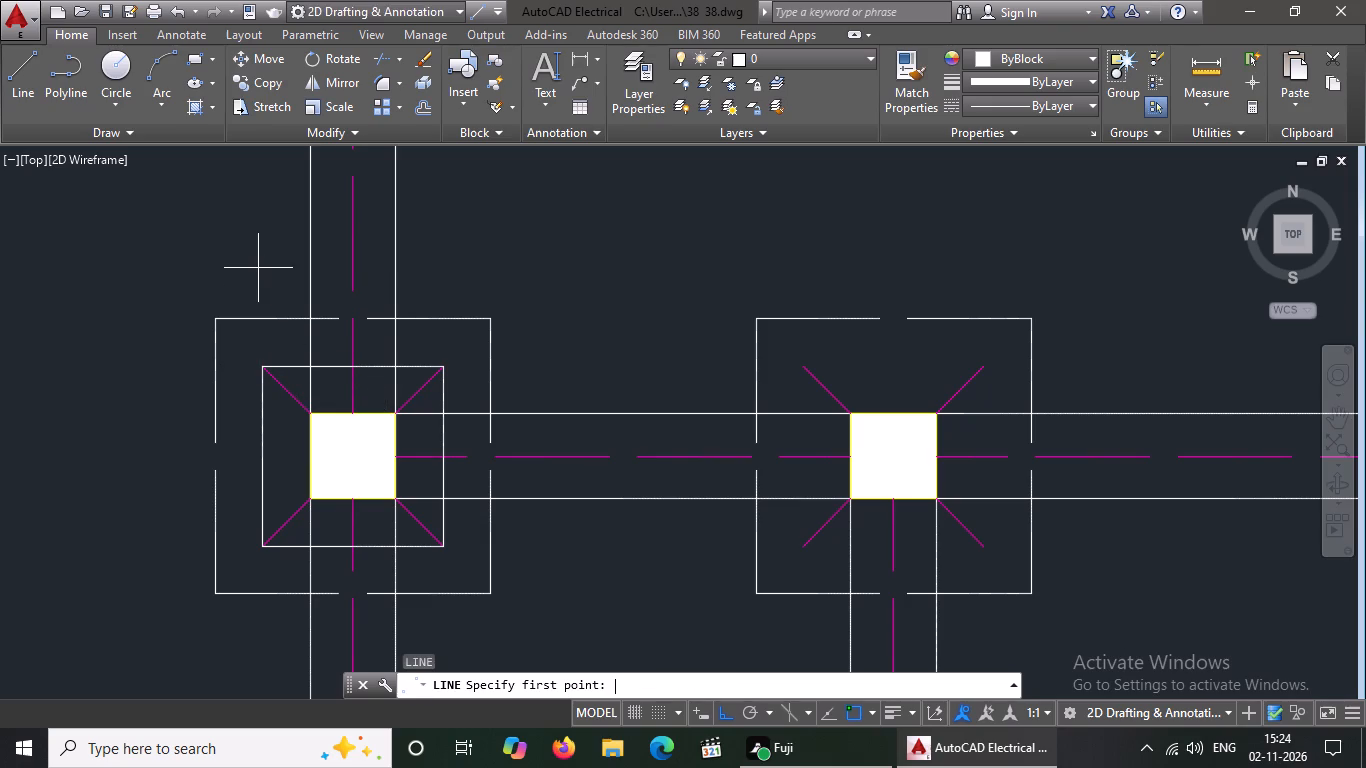
click(802, 366)
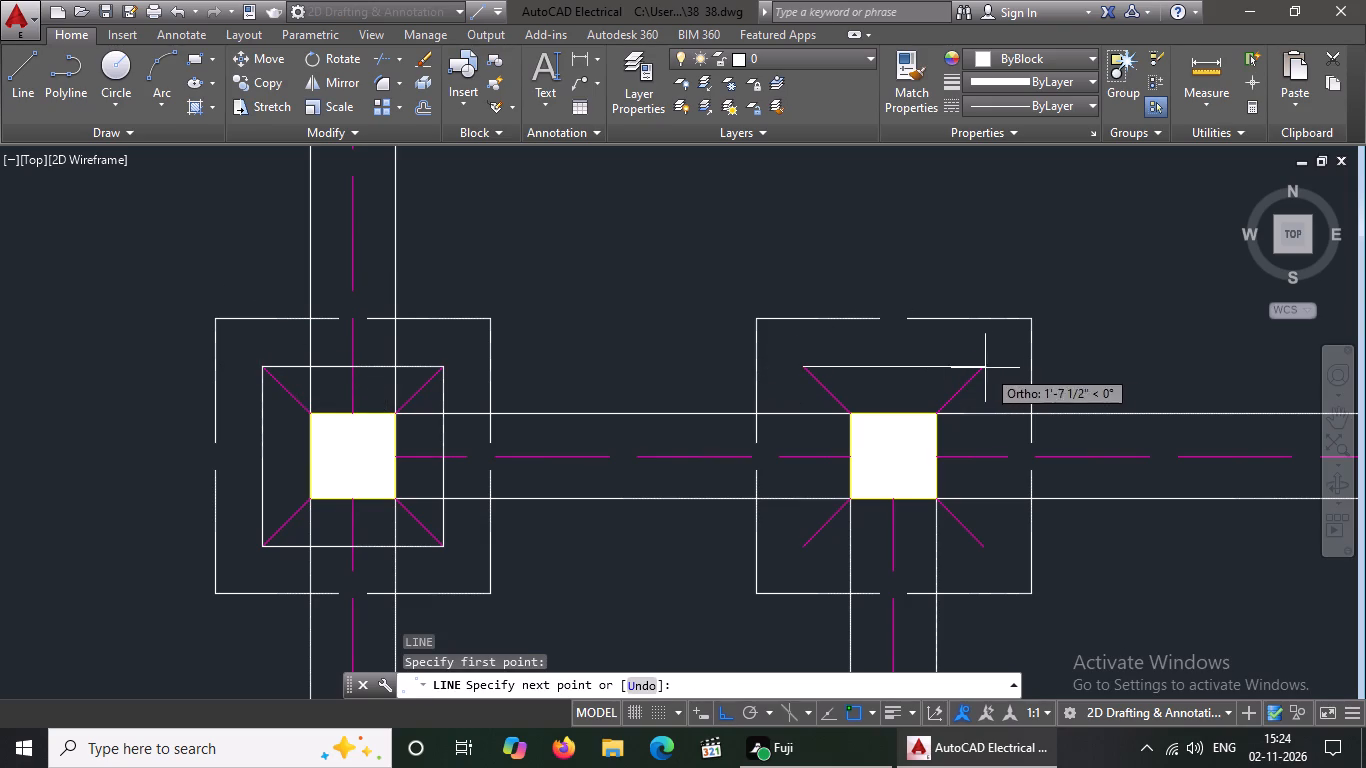
click(975, 371)
click(986, 541)
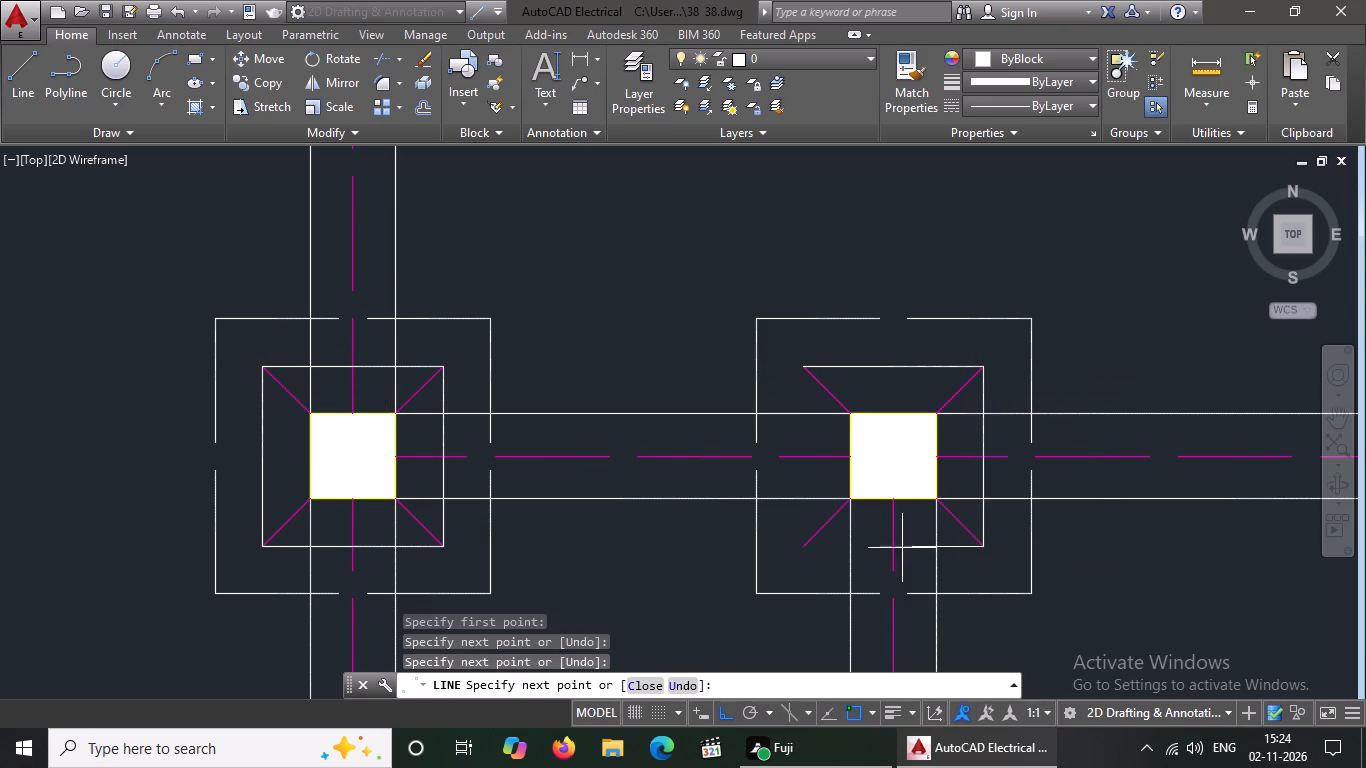
drag(810, 547, 815, 537)
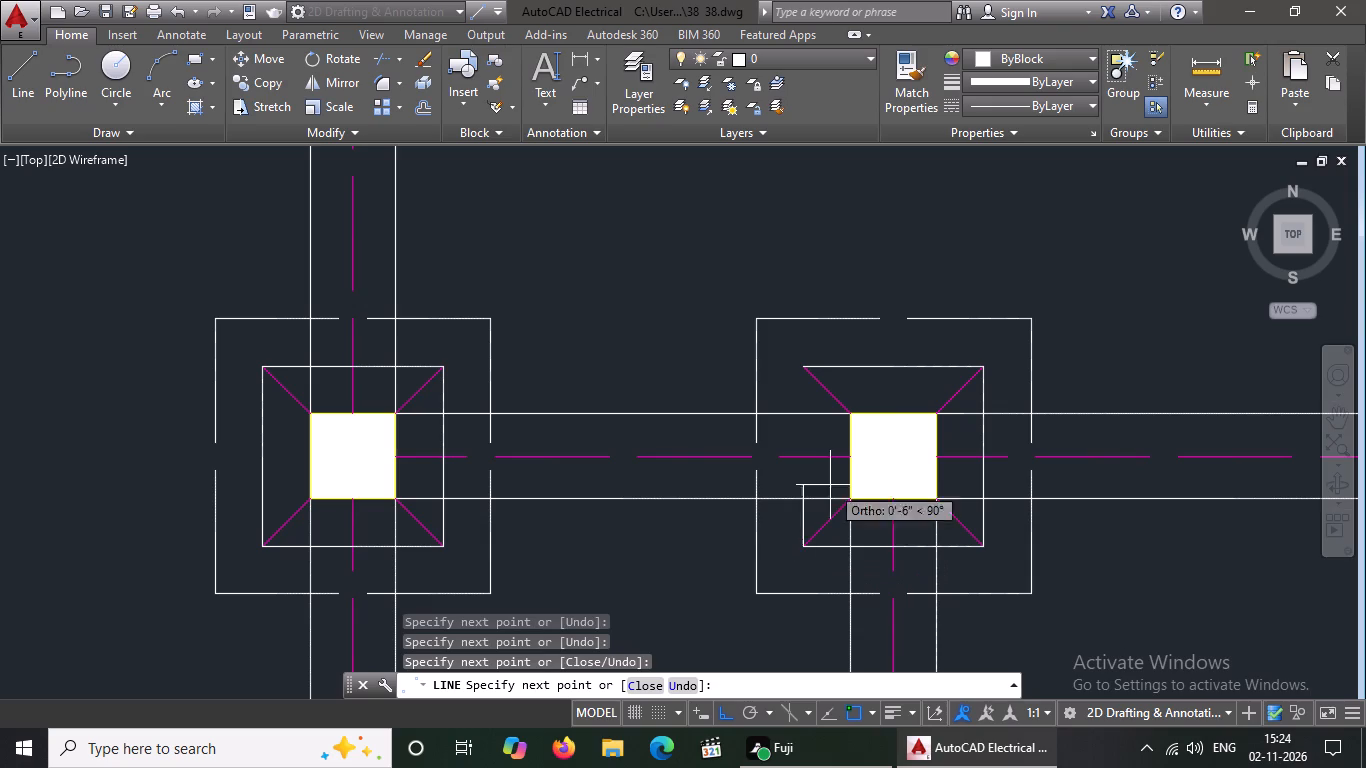
click(808, 369)
key(Return)
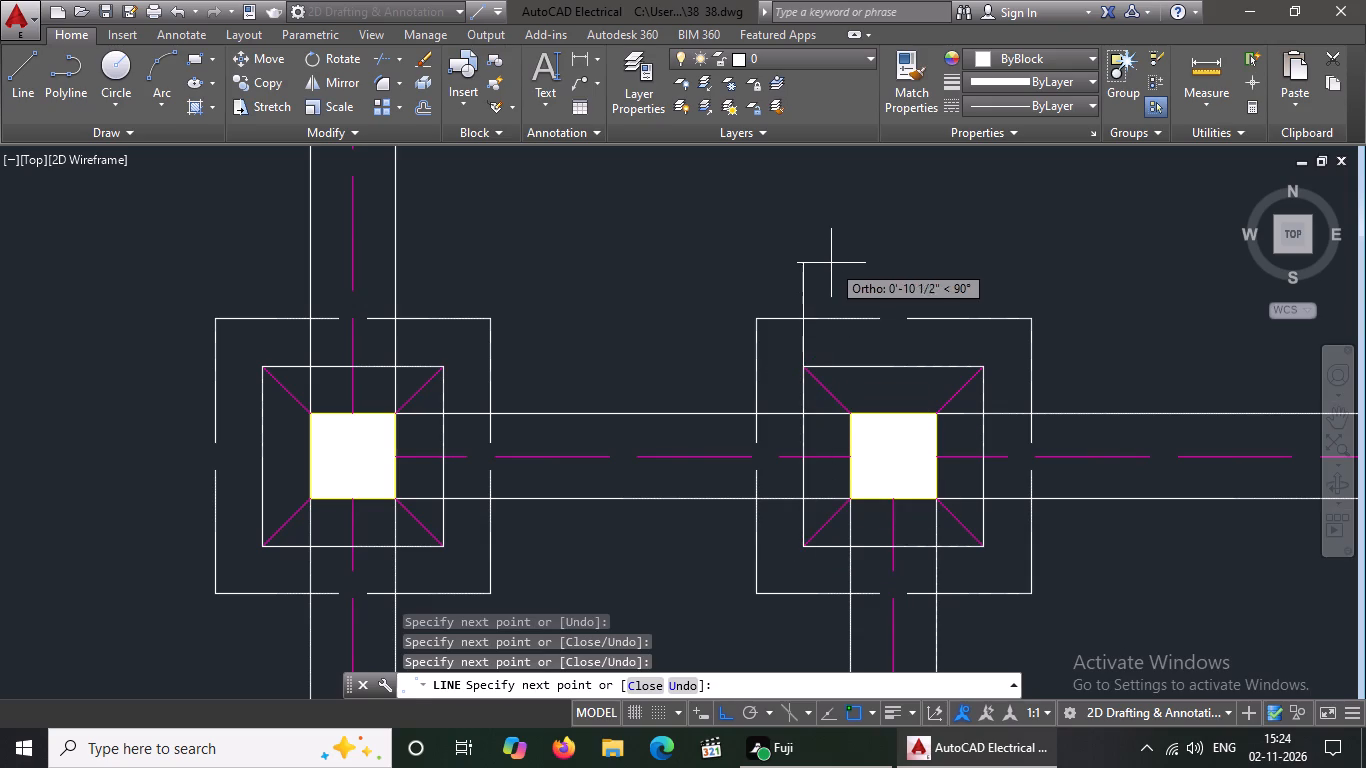
Draw an inner square of lines joining the four diagonal ends on the second row's middle footing.
key(l)
key(Return)
scroll(831, 263, down, 2)
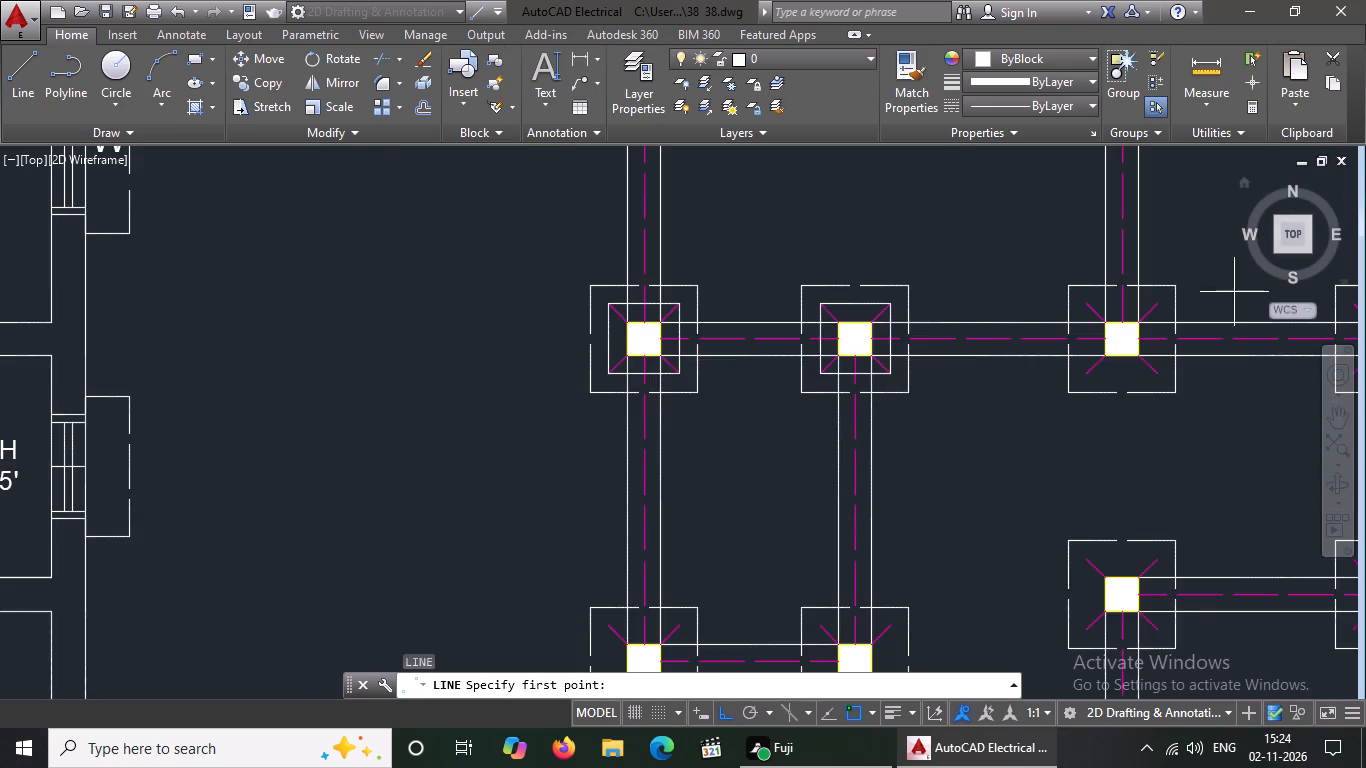
scroll(1233, 292, up, 2)
drag(846, 328, 884, 334)
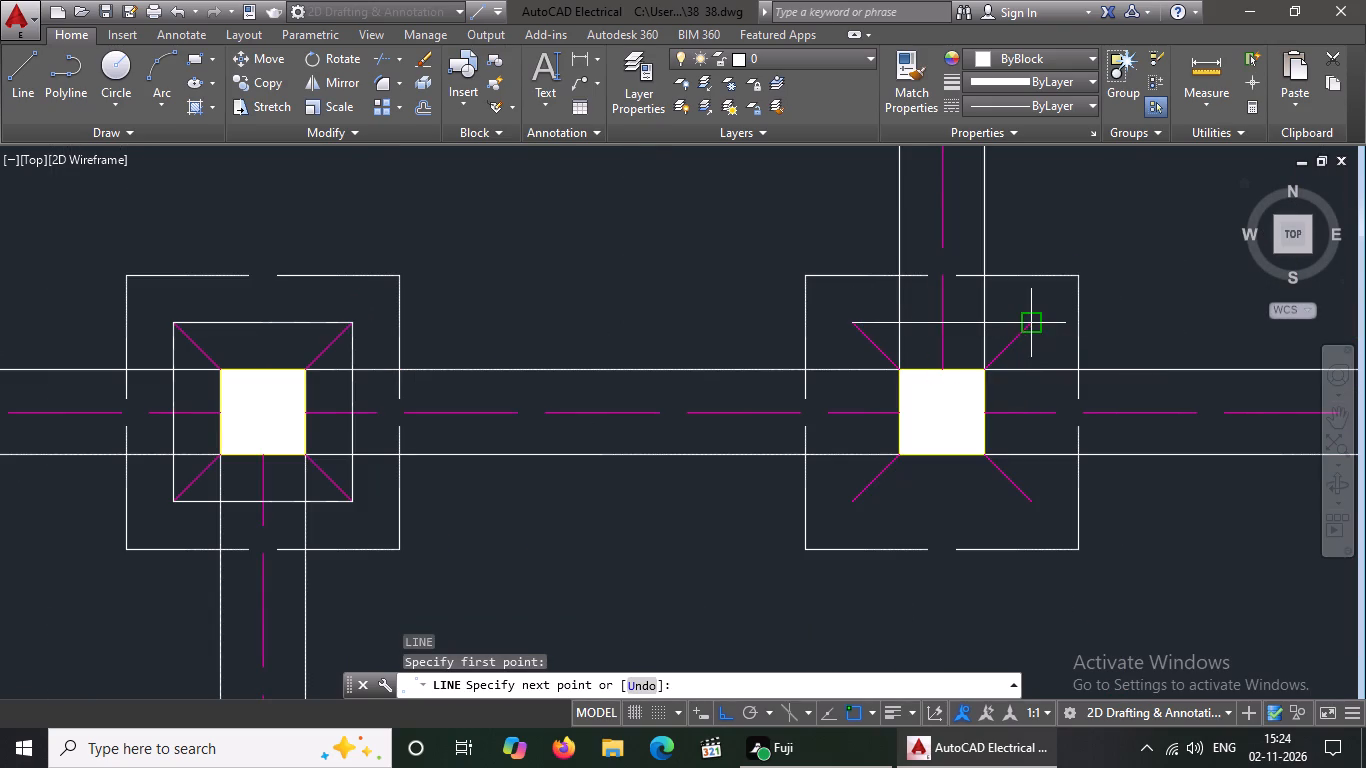
drag(1029, 323, 1029, 339)
click(1033, 499)
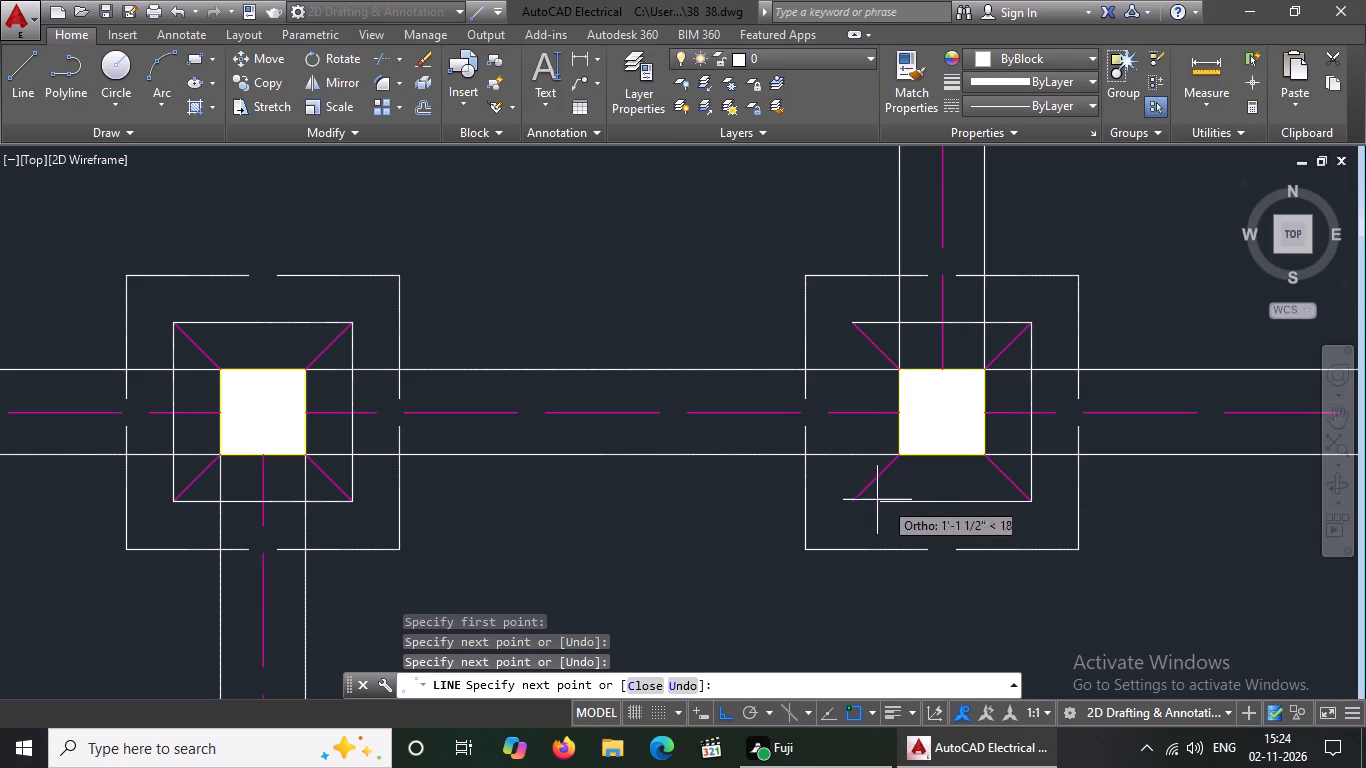
click(851, 502)
click(860, 321)
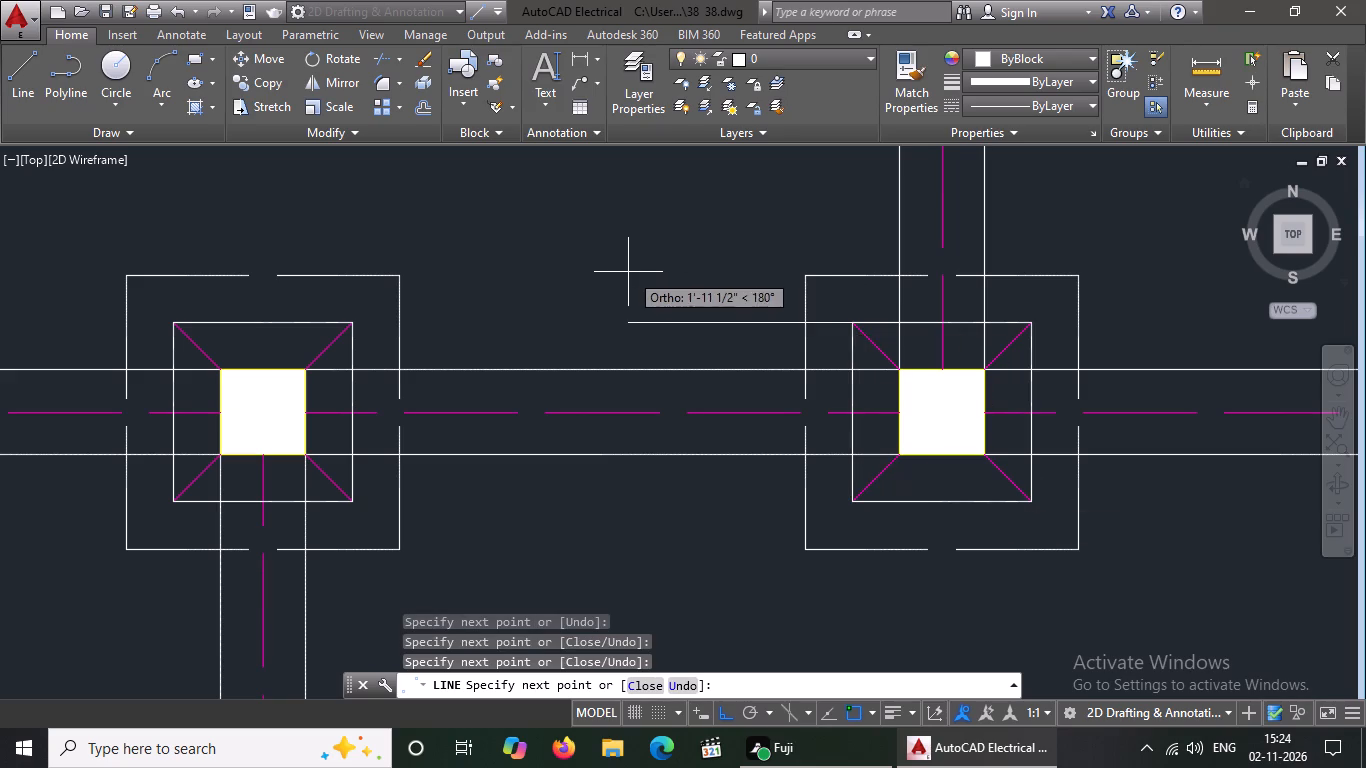
key(Return)
Draw an inner square of lines joining the four diagonal ends on the second row's fourth footing from the west.
key(l)
key(Return)
scroll(573, 327, down, 4)
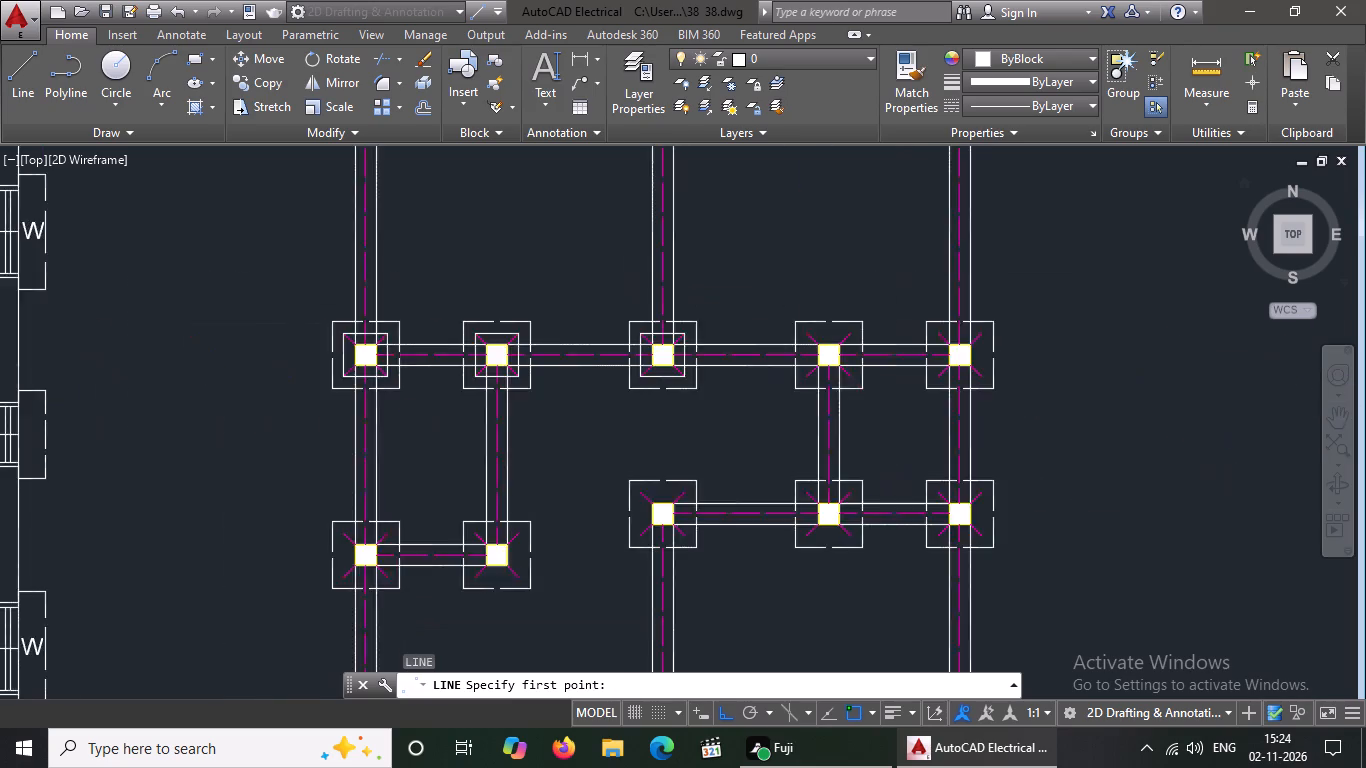
scroll(719, 342, up, 4)
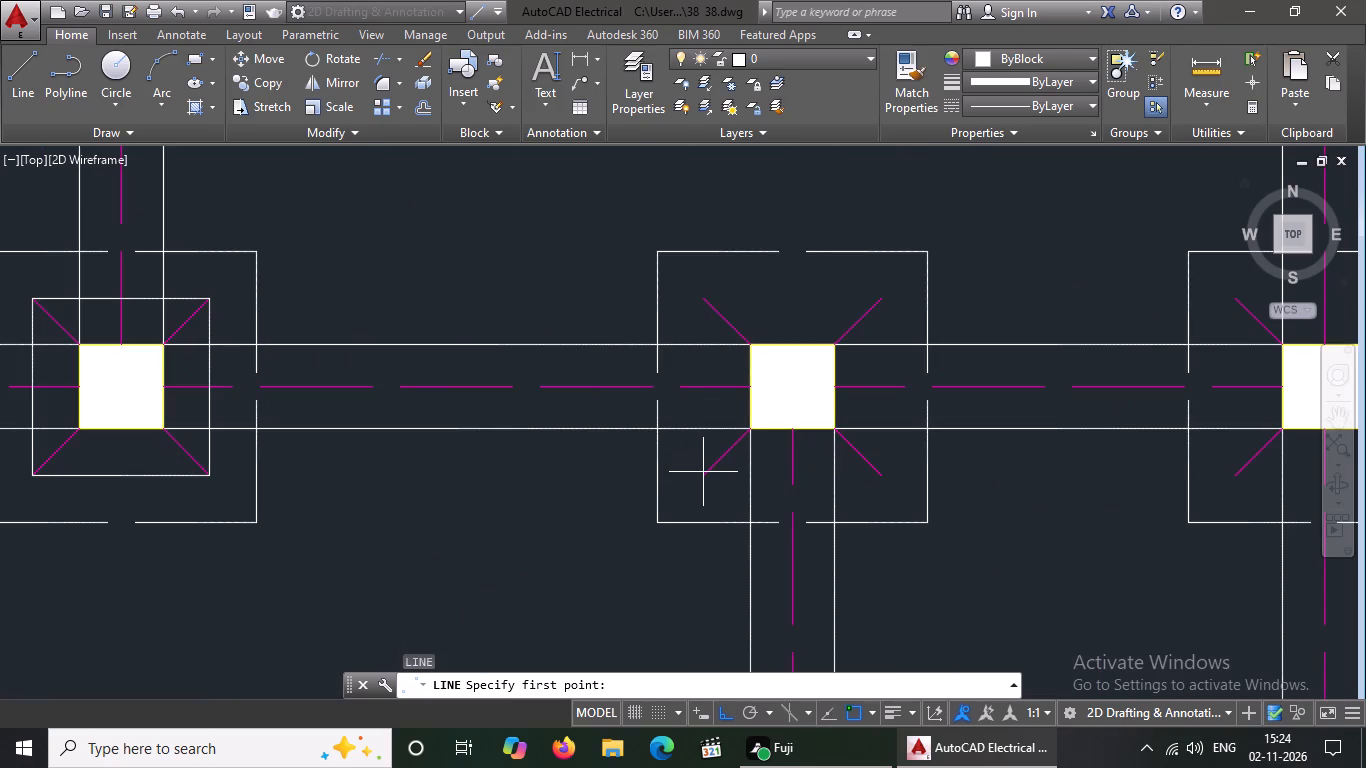
click(703, 478)
click(704, 302)
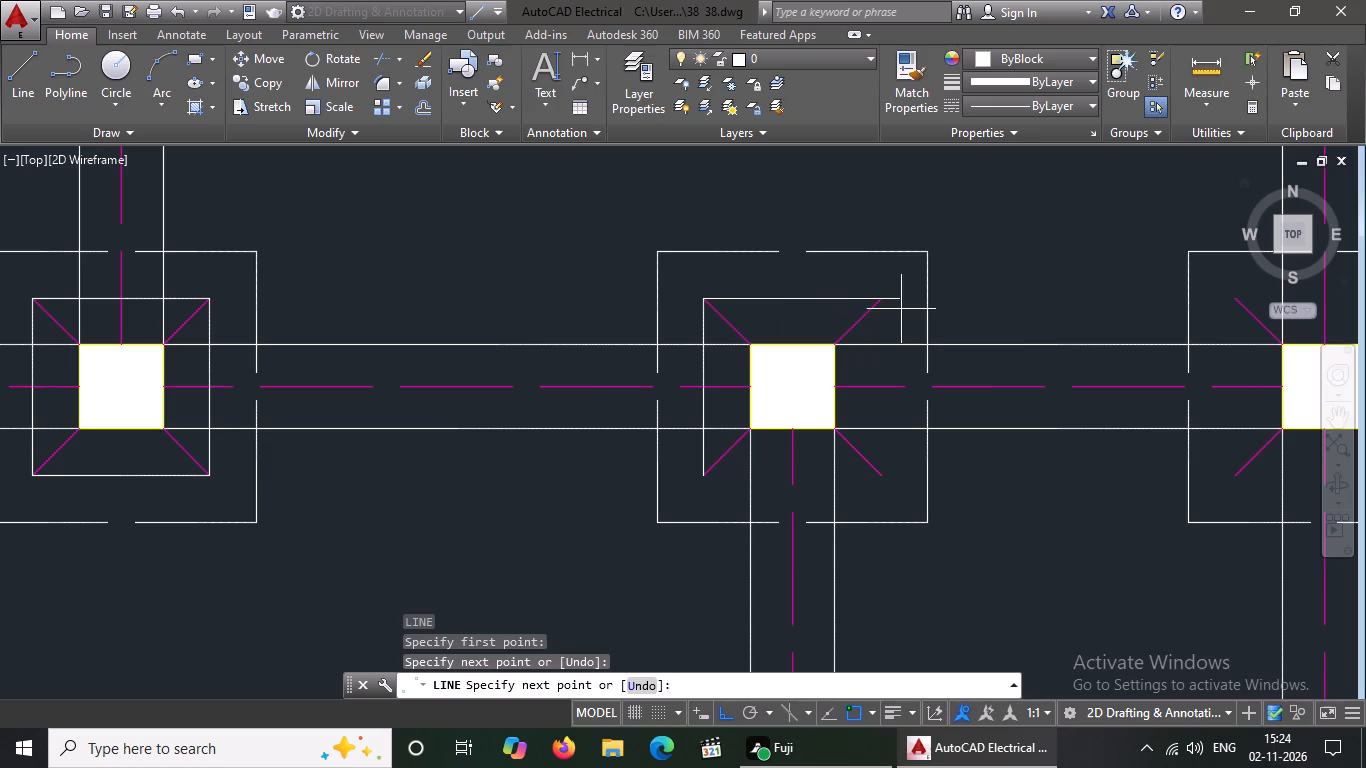
click(881, 300)
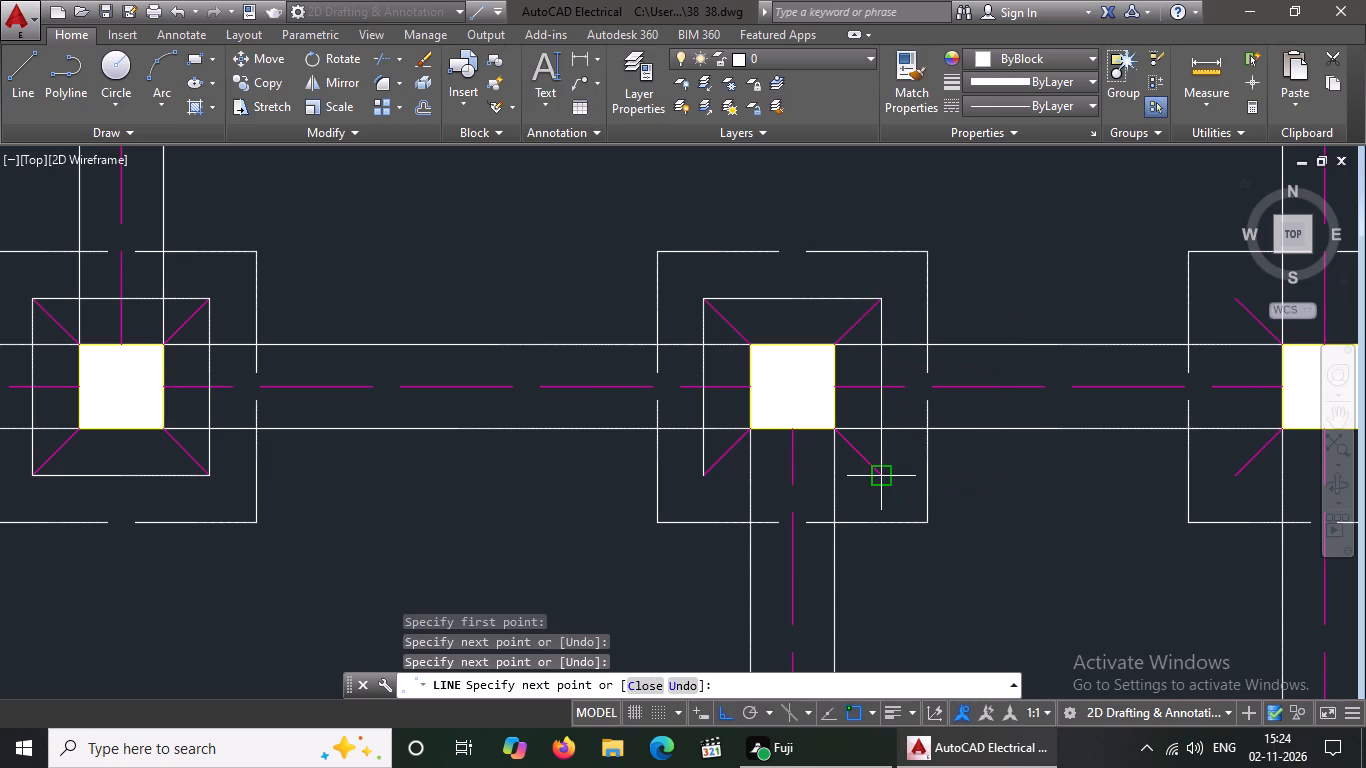
click(881, 473)
click(708, 470)
key(Return)
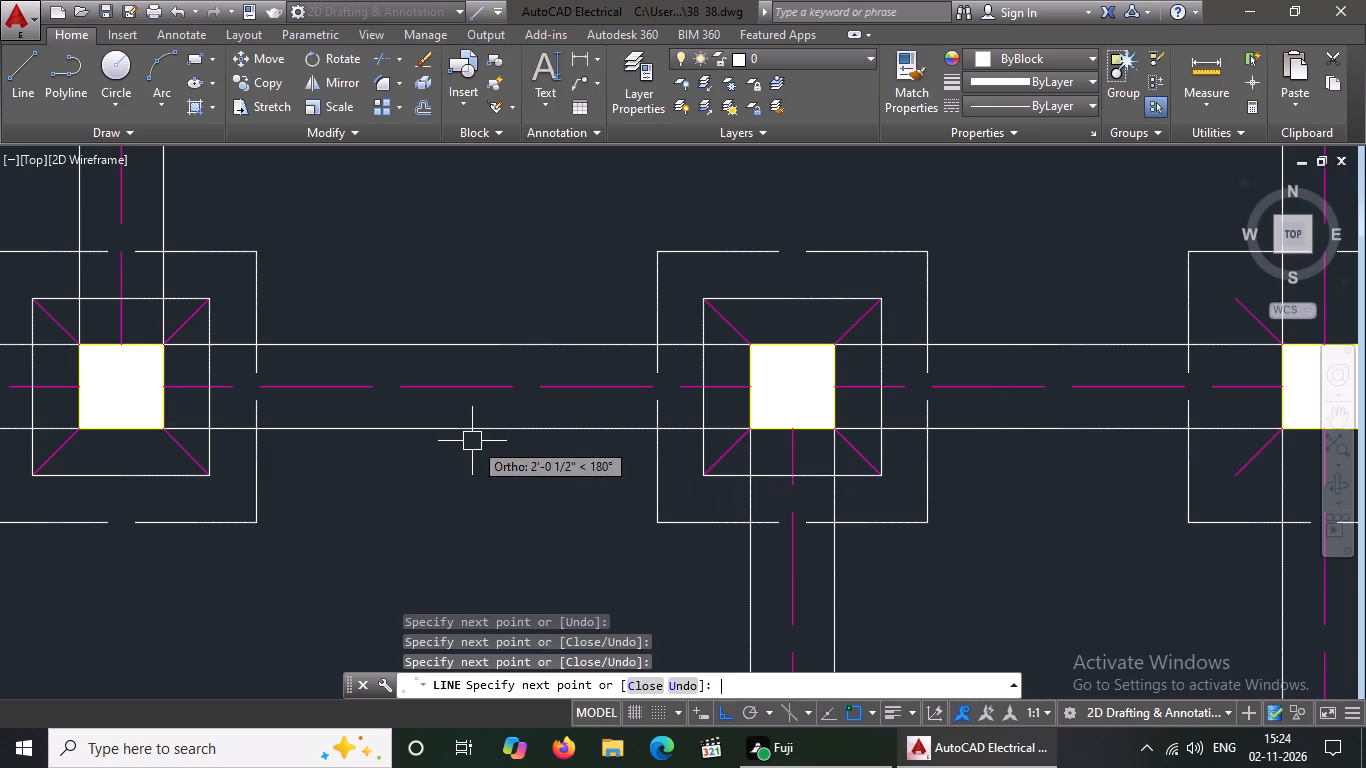
Draw an inner square of lines joining the four diagonal ends on the second row's easternmost footing.
key(l)
key(Return)
scroll(477, 443, down, 2)
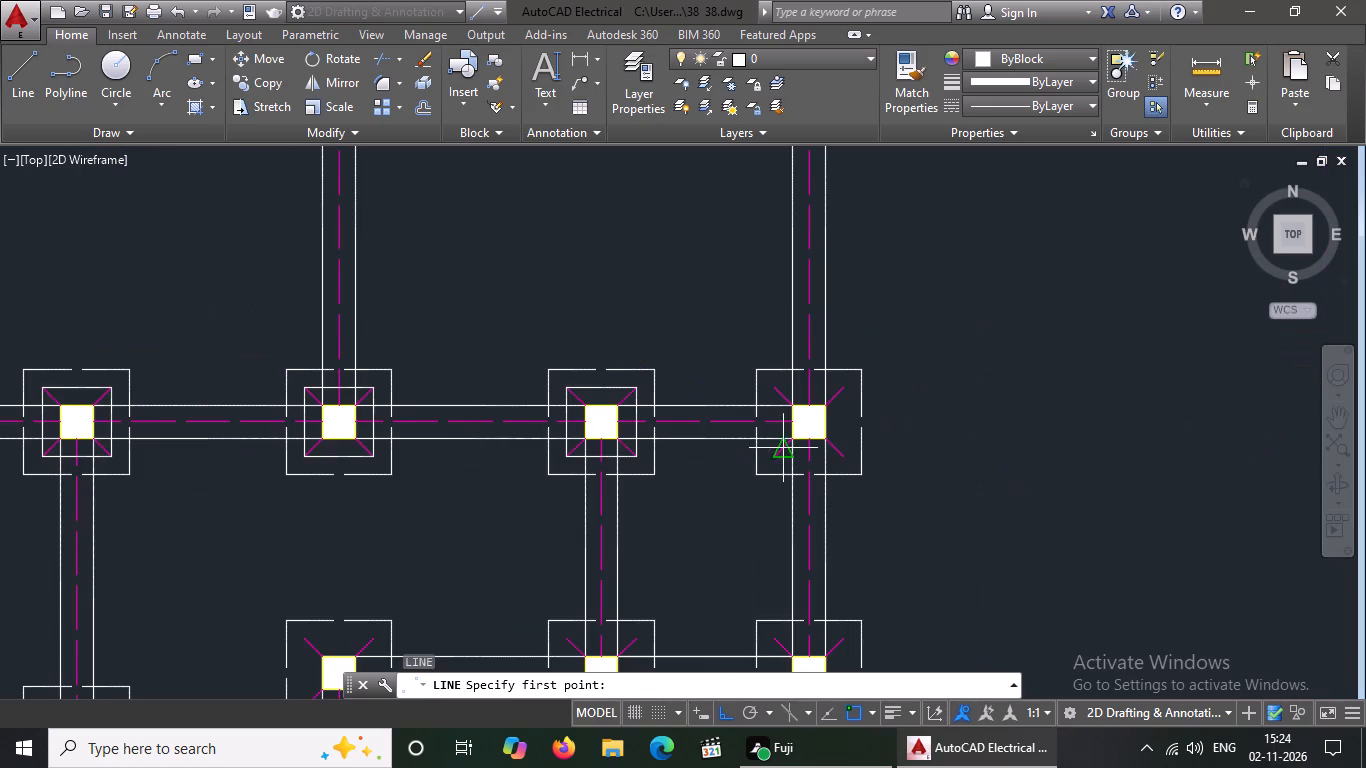
scroll(784, 434, up, 2)
drag(760, 492, 769, 491)
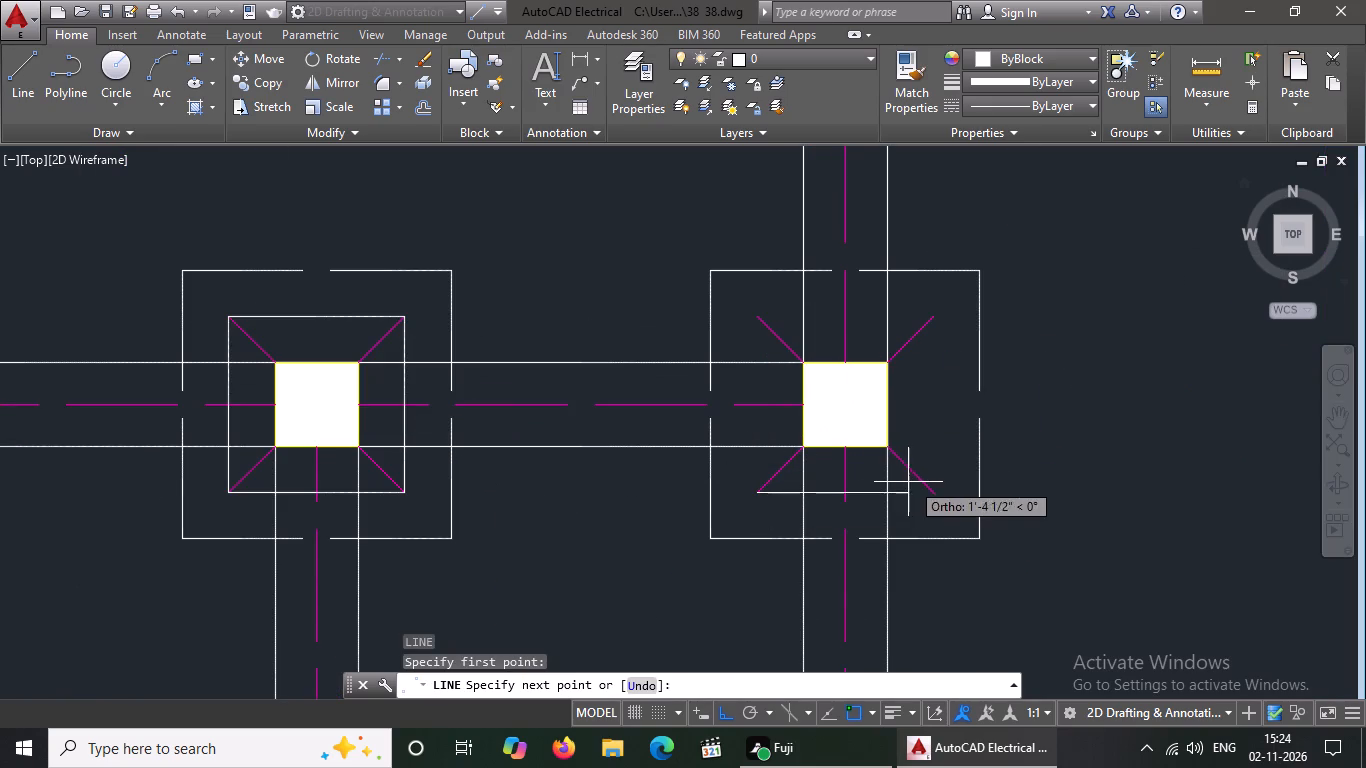
drag(937, 488, 934, 477)
click(925, 322)
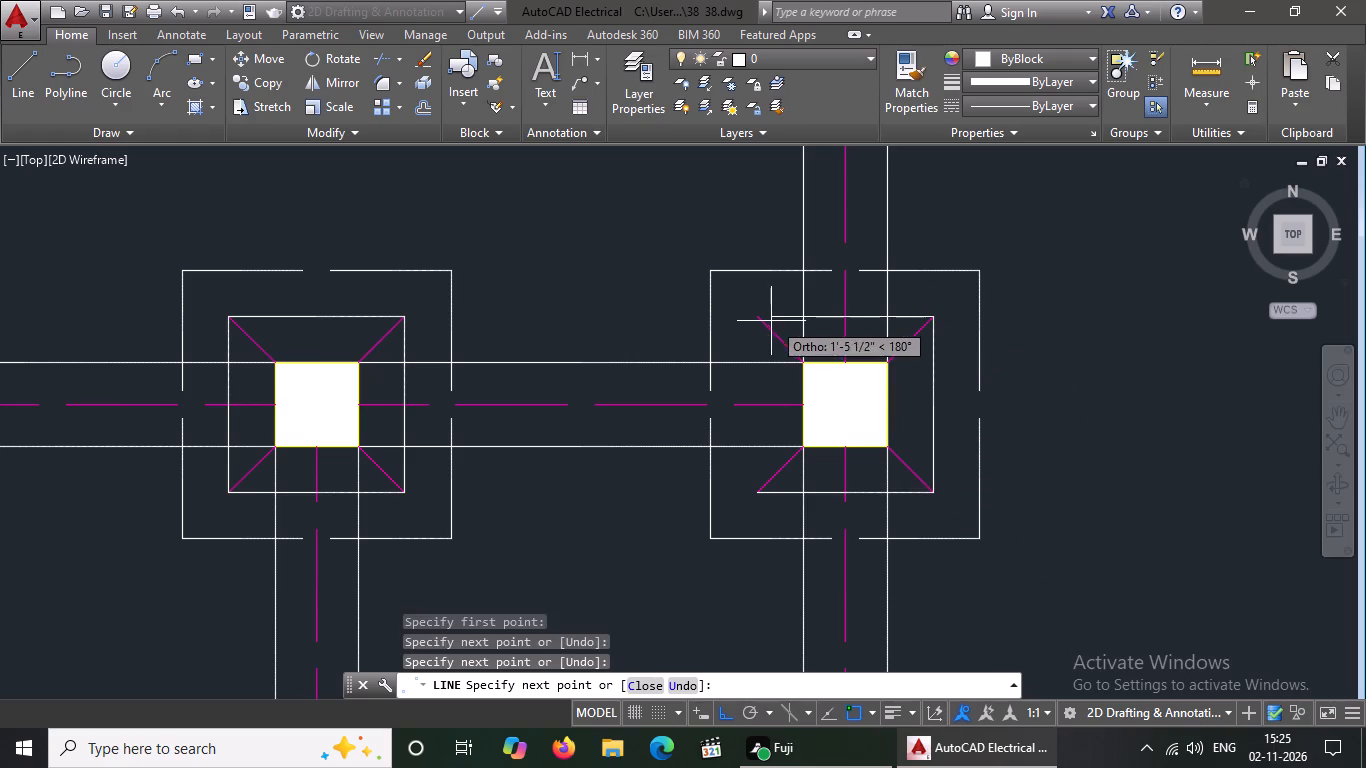
drag(755, 318, 755, 330)
click(763, 495)
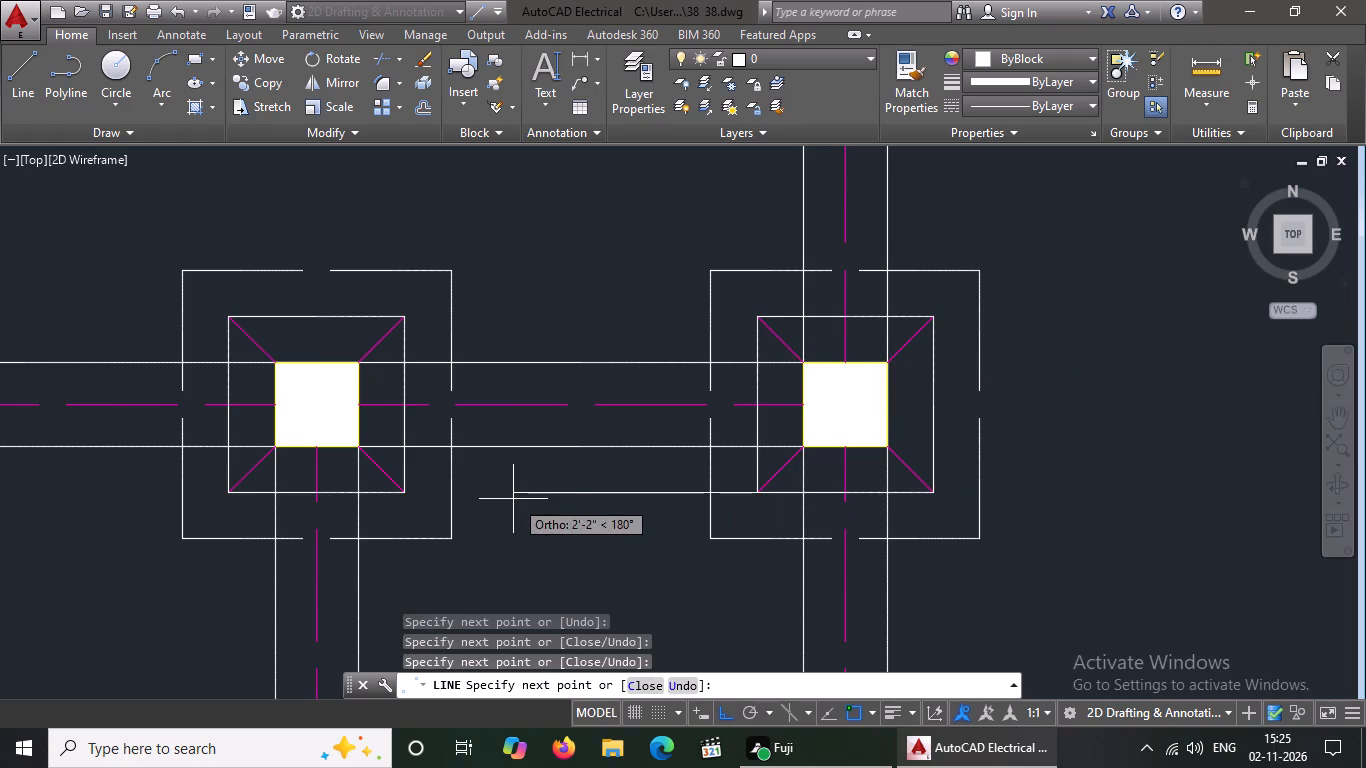
key(Return)
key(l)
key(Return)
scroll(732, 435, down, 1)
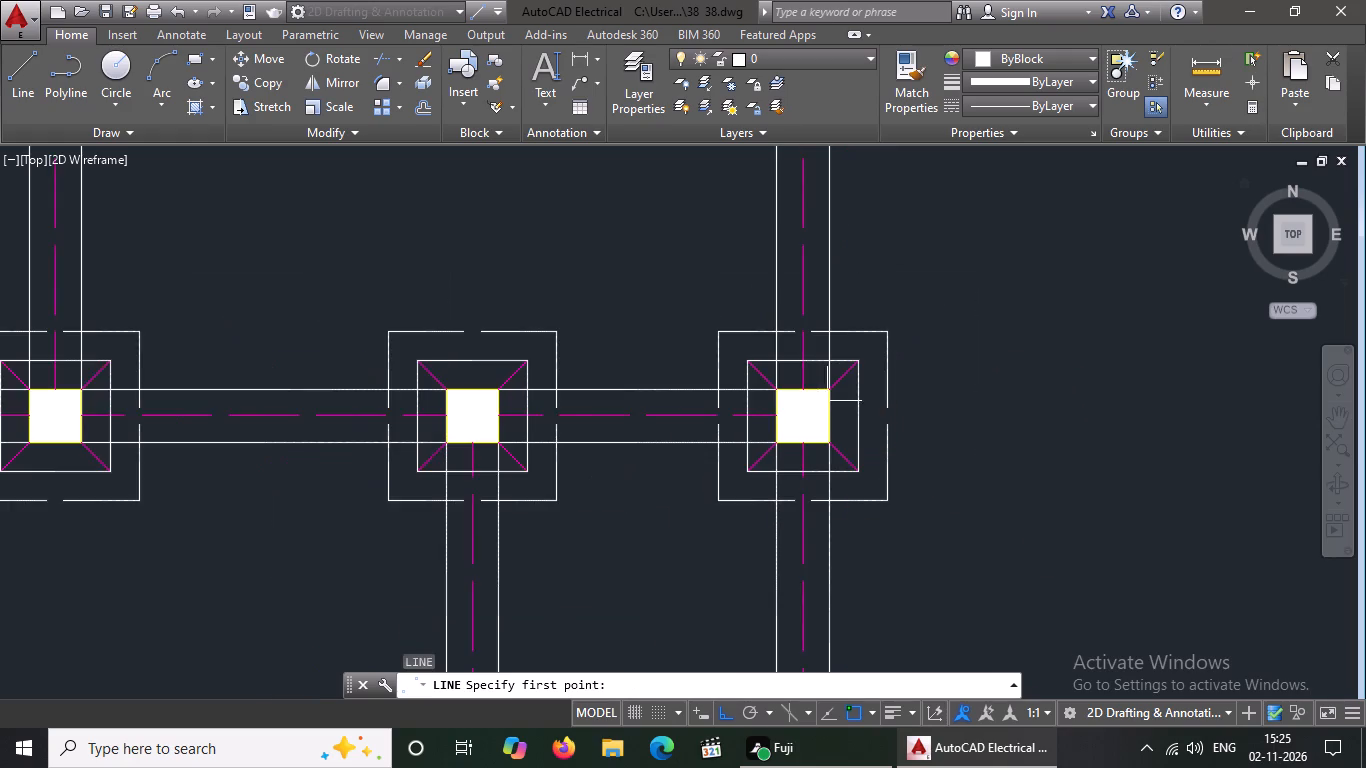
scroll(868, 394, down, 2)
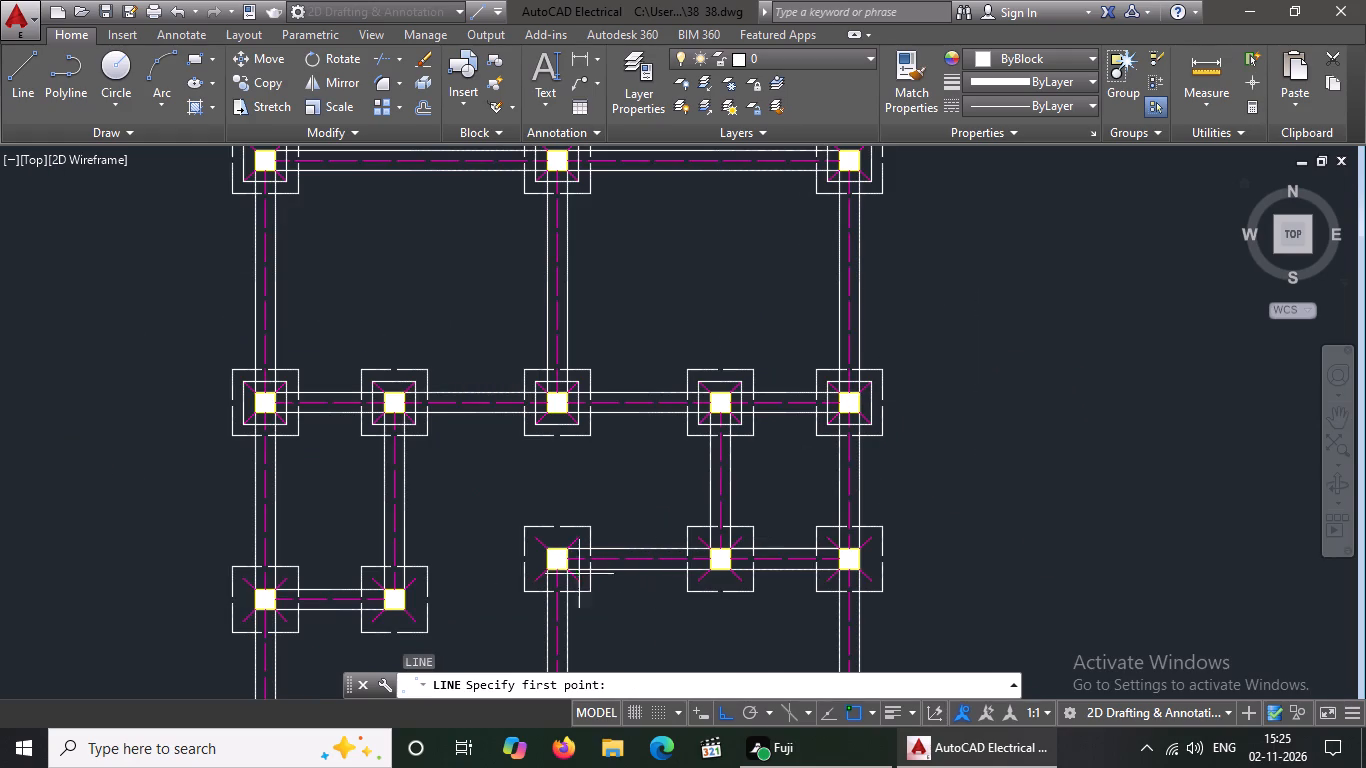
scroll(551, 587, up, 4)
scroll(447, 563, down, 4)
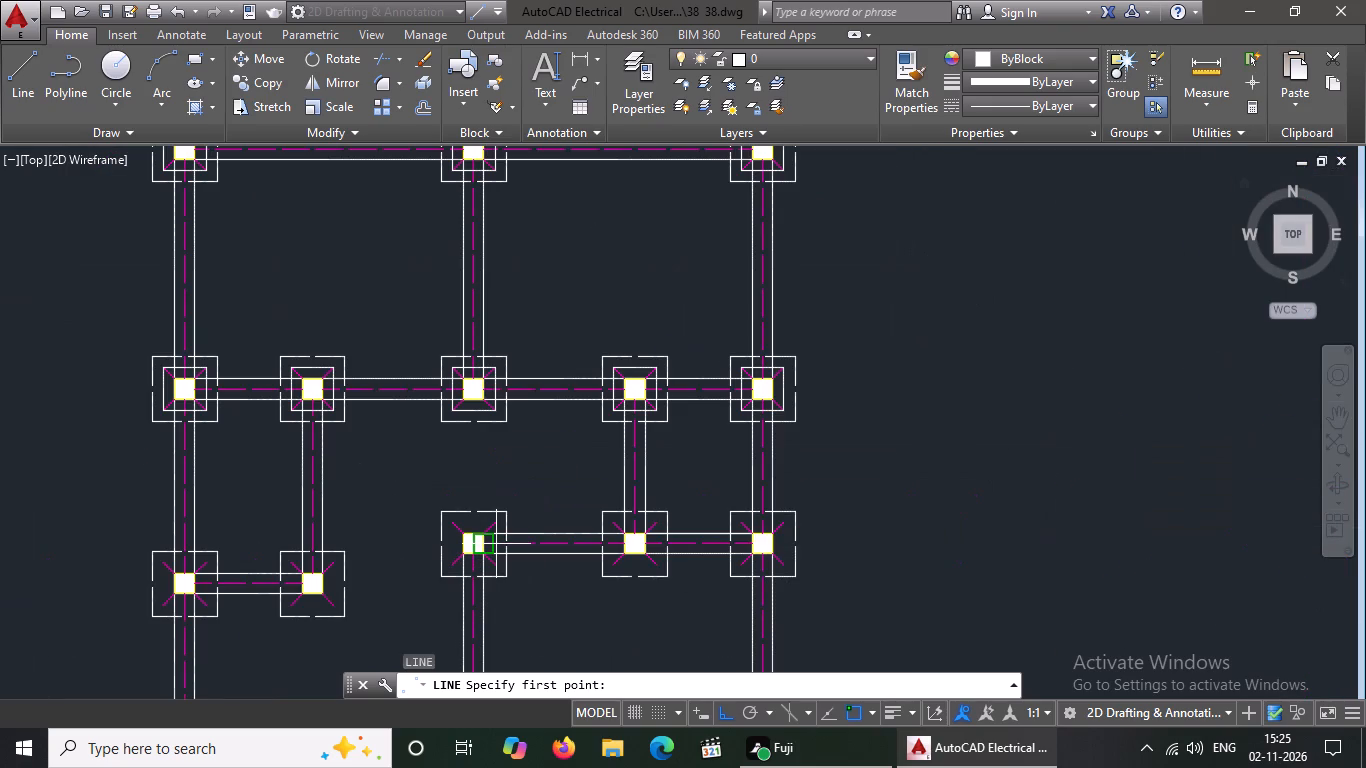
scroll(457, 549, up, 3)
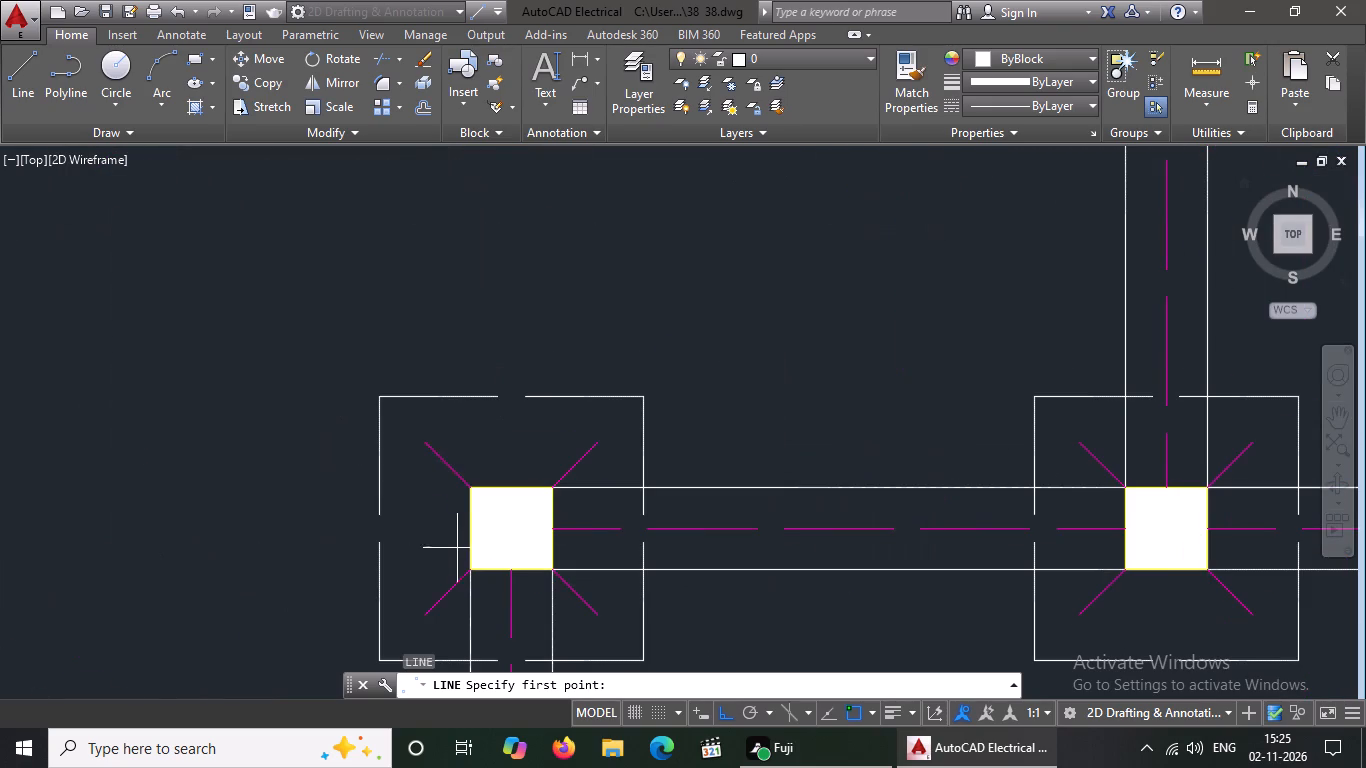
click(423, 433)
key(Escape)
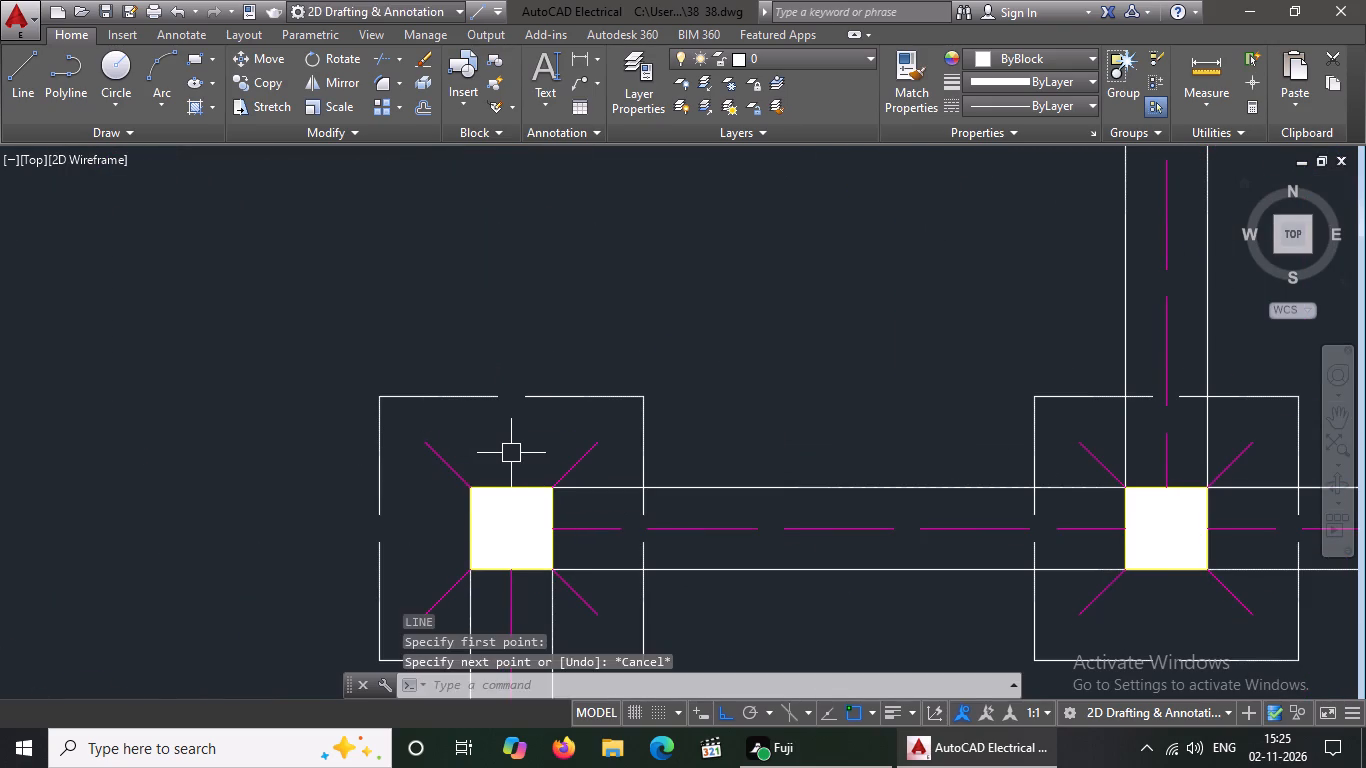
Draw an inner square of lines joining the four diagonal ends on the footing directly south of the second row's middle footing.
key(l)
key(Return)
scroll(539, 323, down, 3)
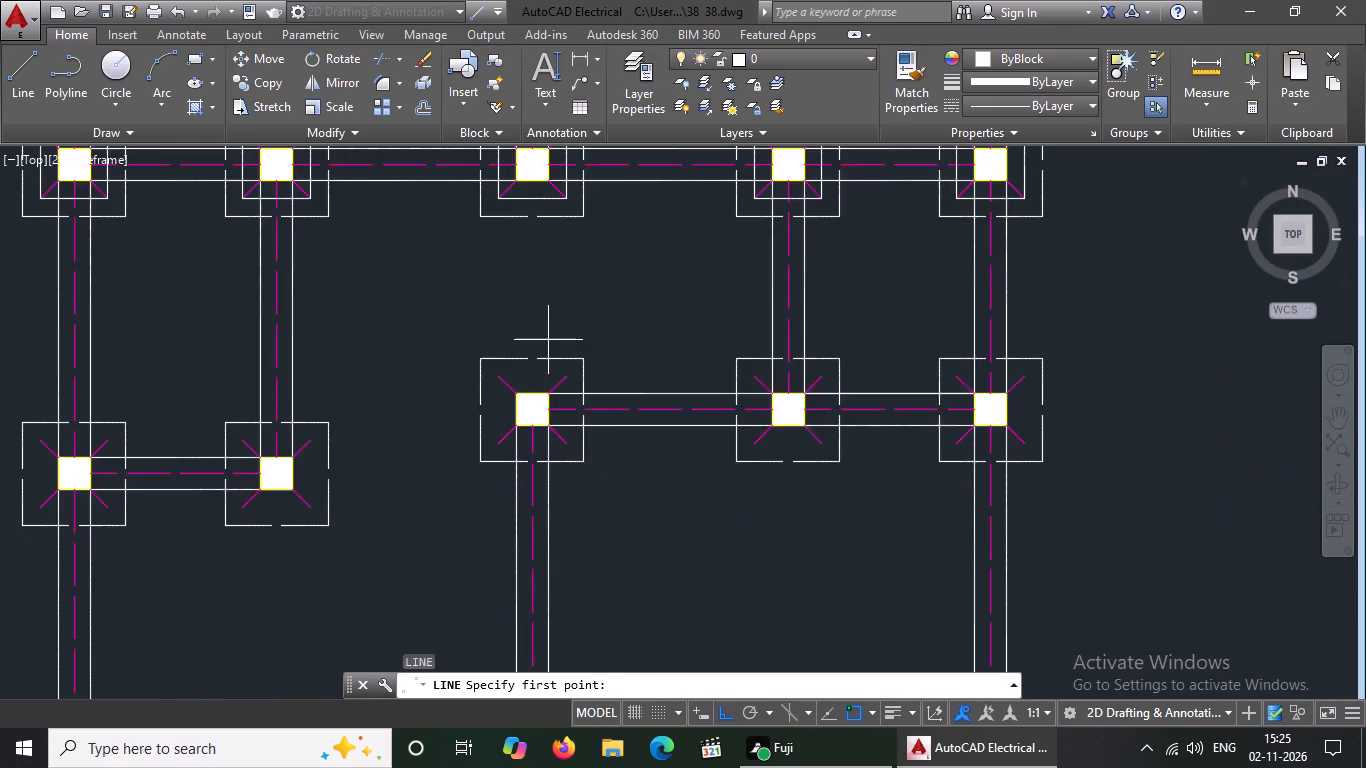
scroll(519, 355, up, 3)
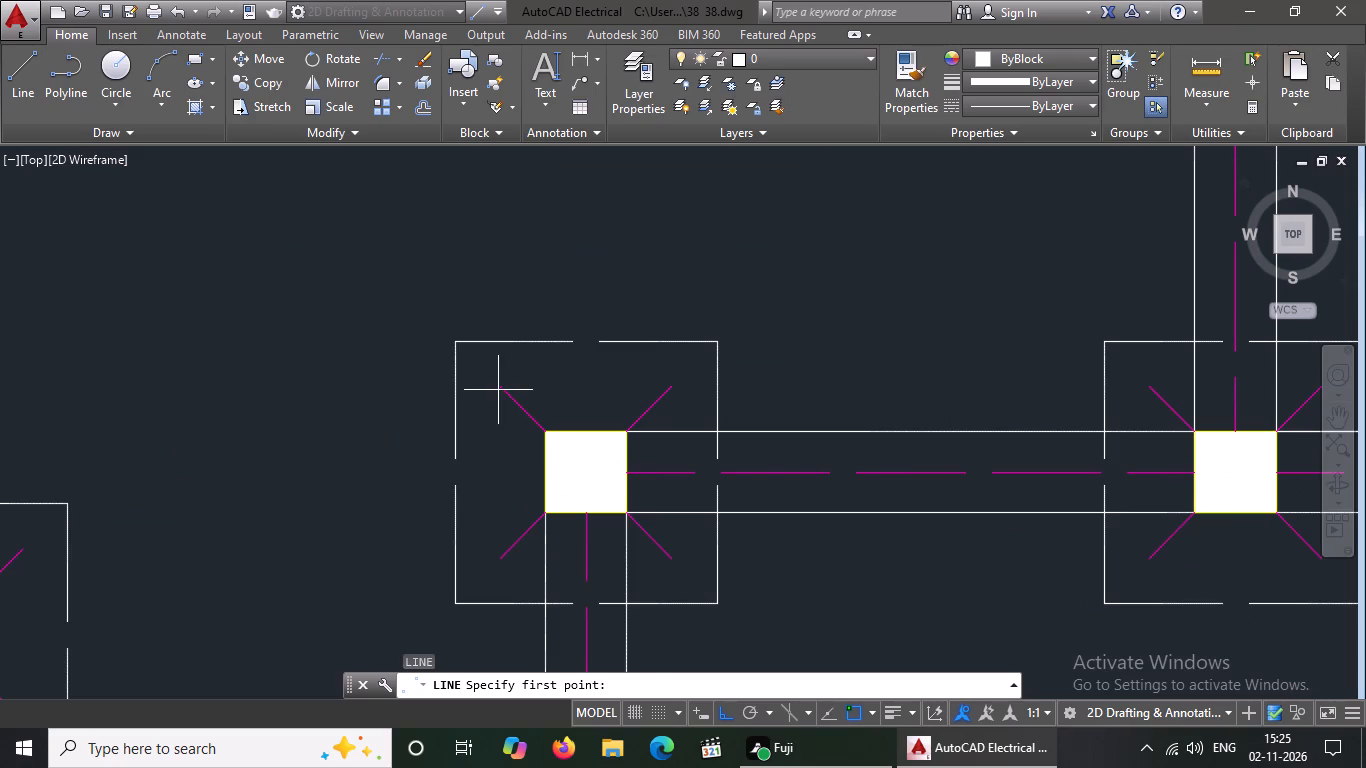
drag(500, 389, 523, 393)
click(670, 388)
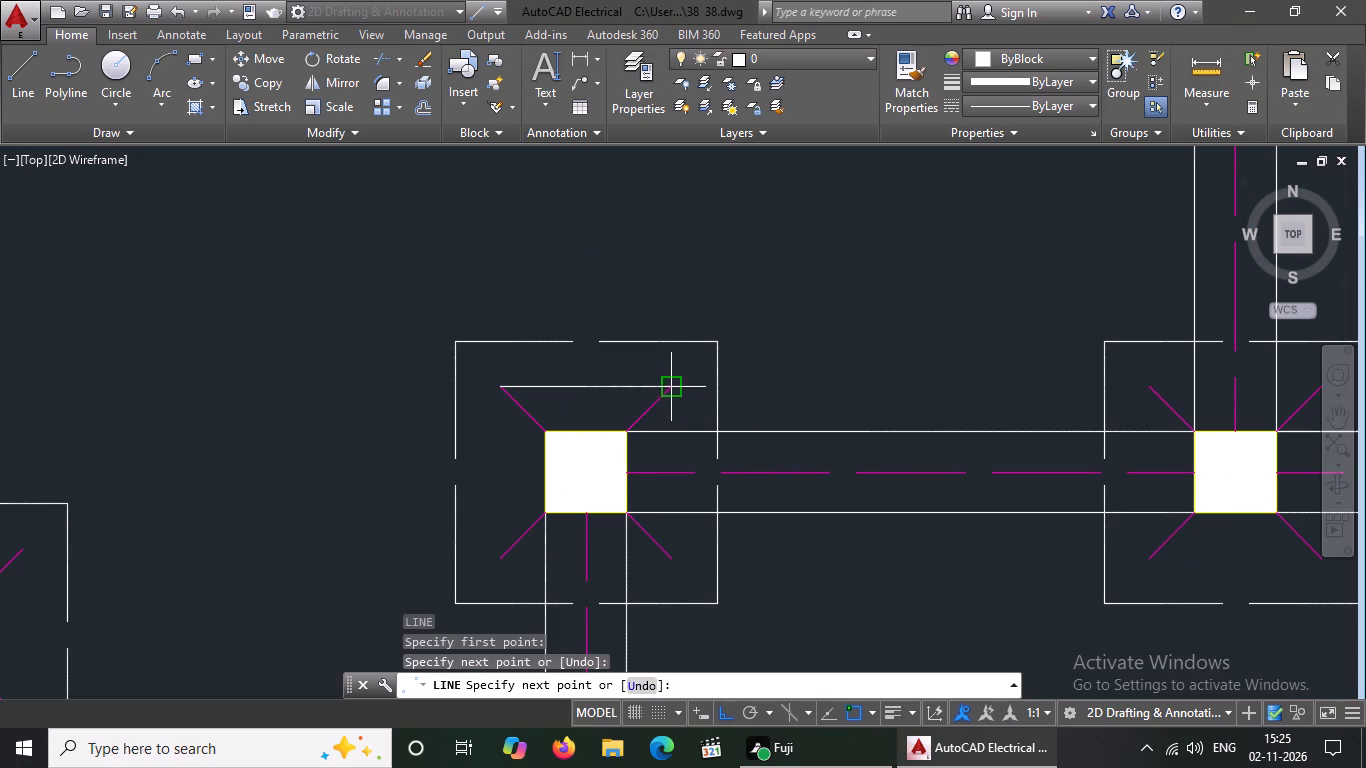
click(664, 559)
click(495, 556)
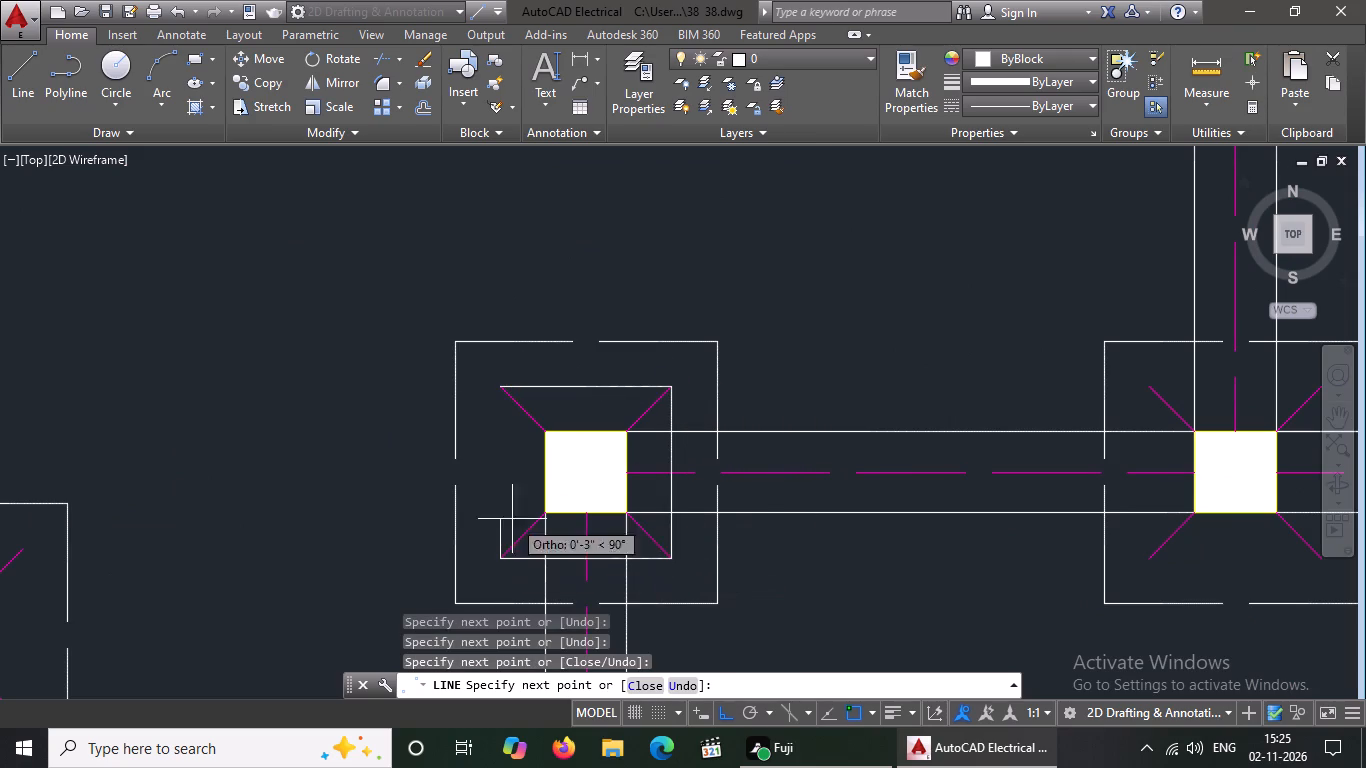
drag(504, 388, 507, 379)
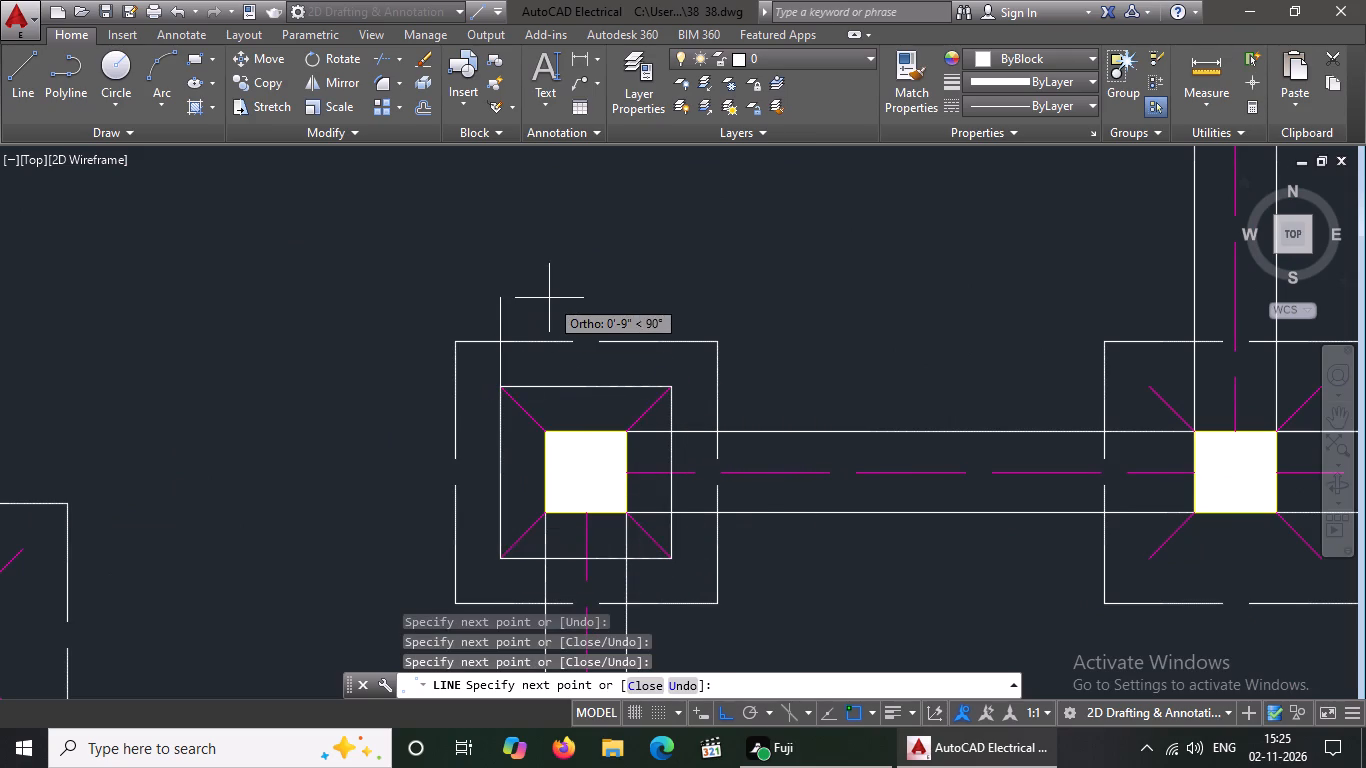
key(Return)
Draw an inner square of lines joining the four diagonal ends on the footing south of the second row's fourth footing from the west.
key(l)
key(Return)
scroll(547, 297, down, 2)
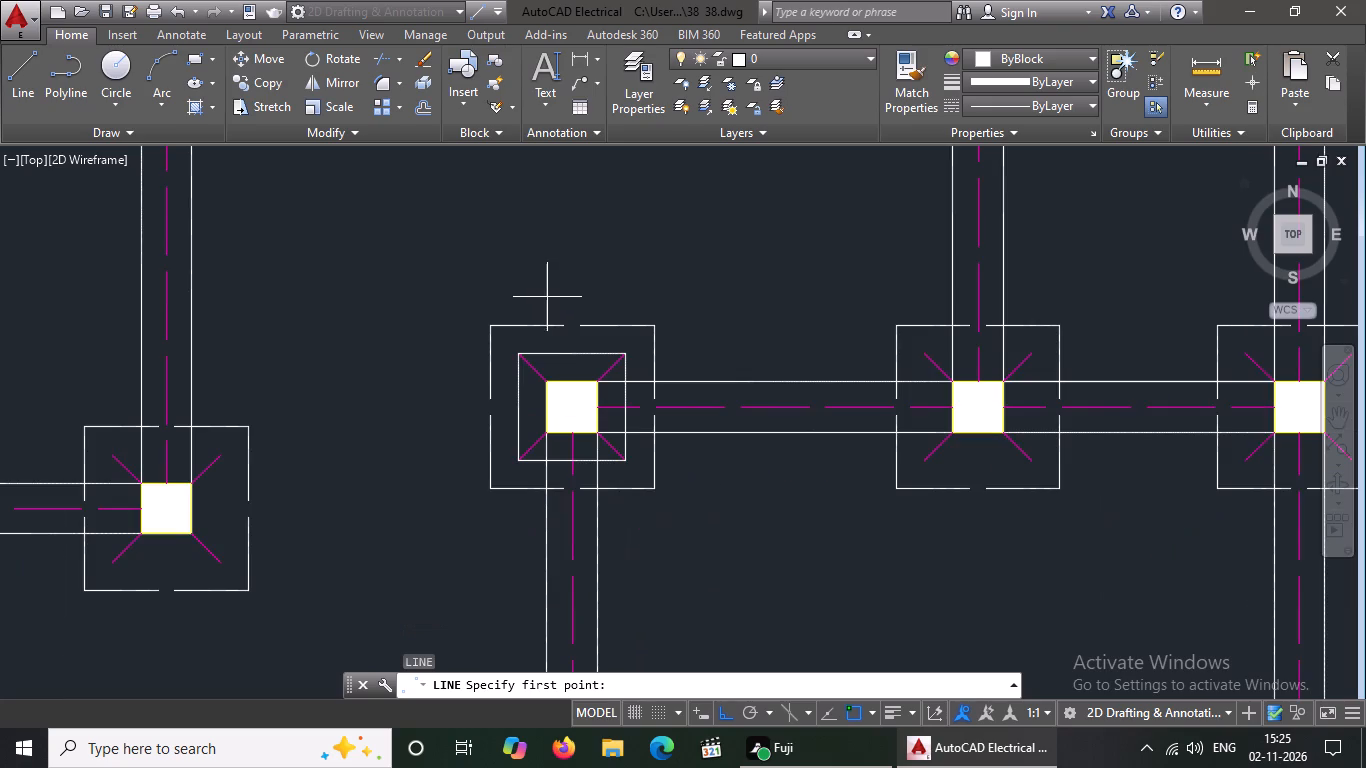
scroll(925, 350, up, 2)
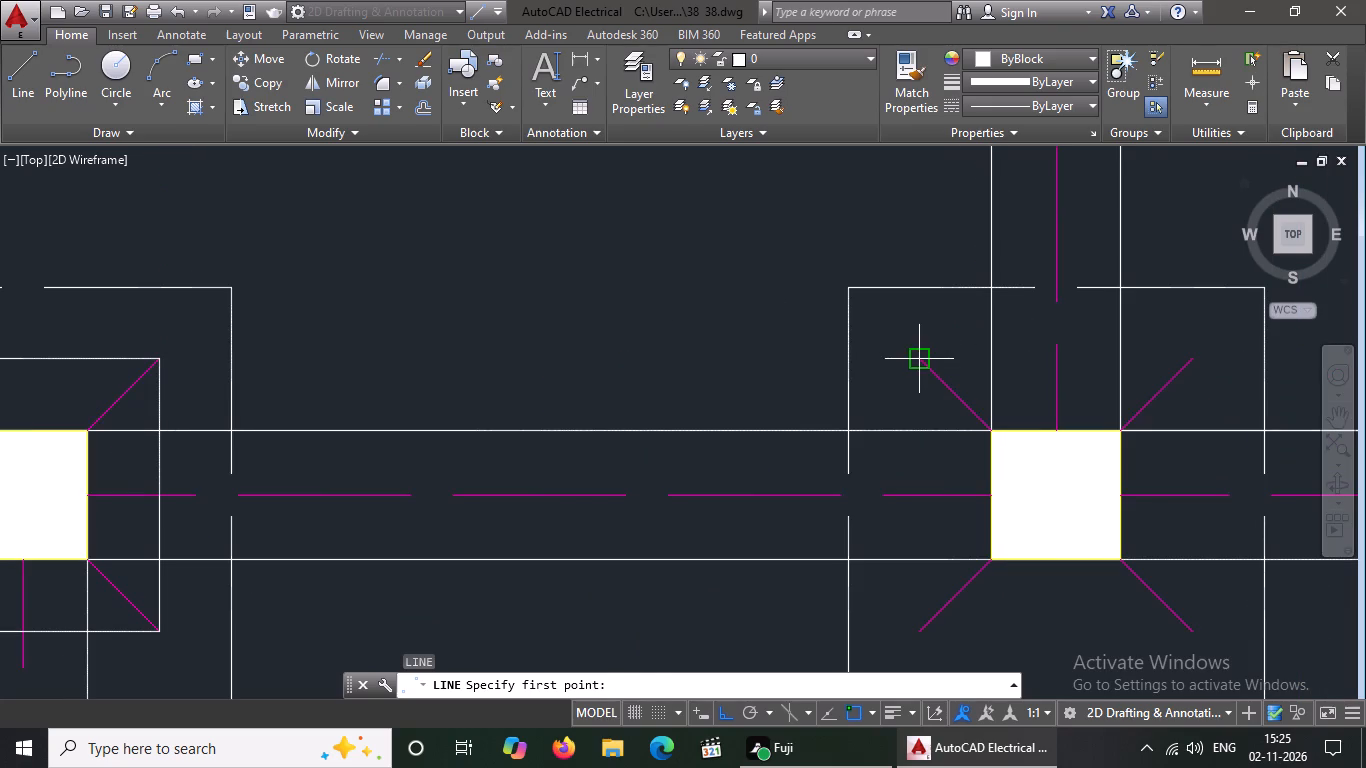
click(921, 361)
click(1193, 358)
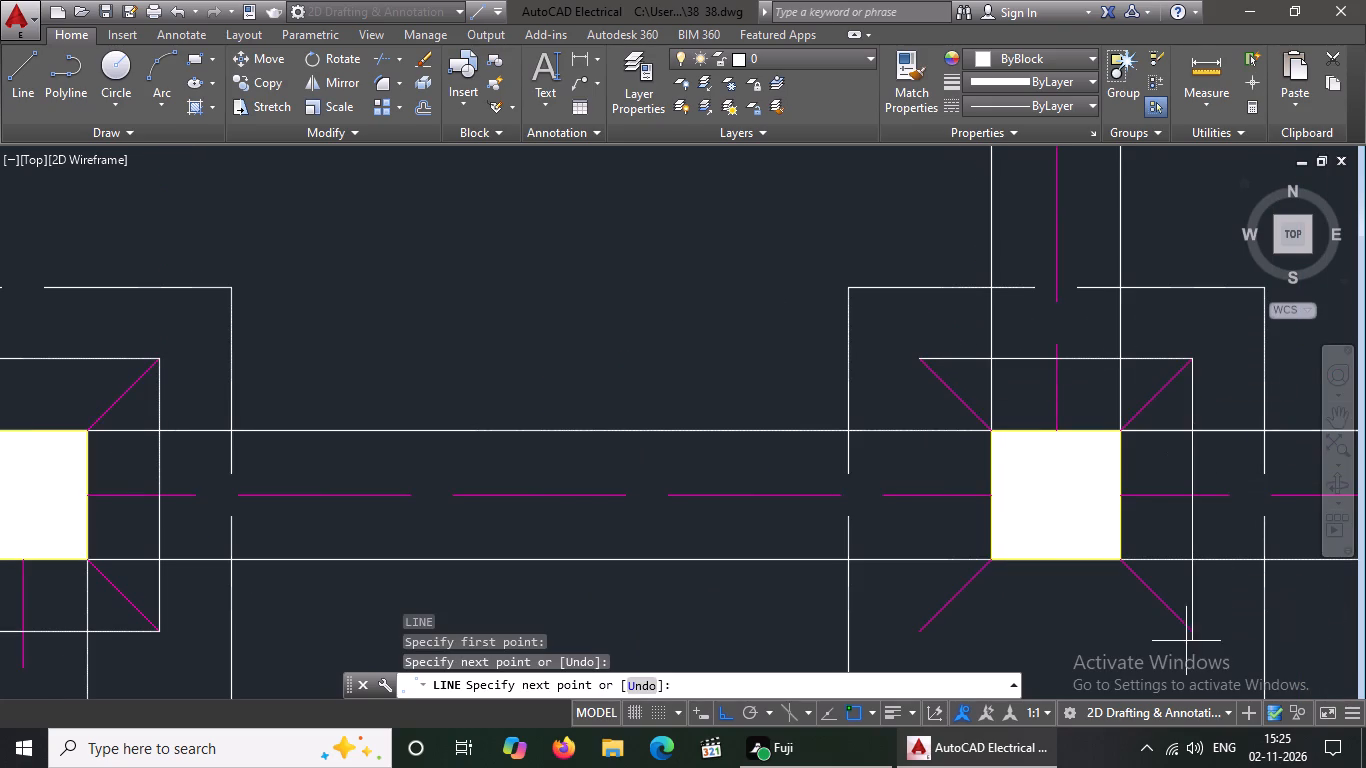
click(1189, 632)
drag(917, 630, 922, 615)
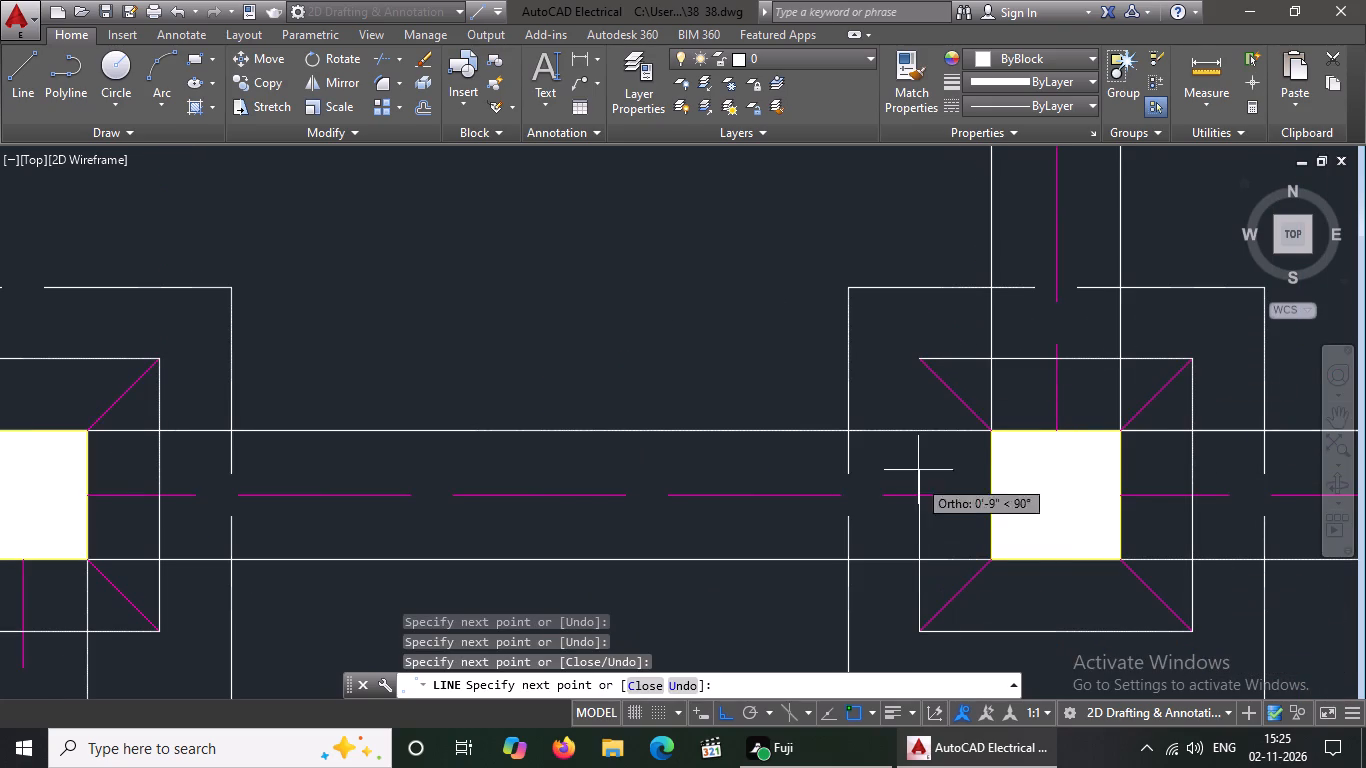
click(923, 359)
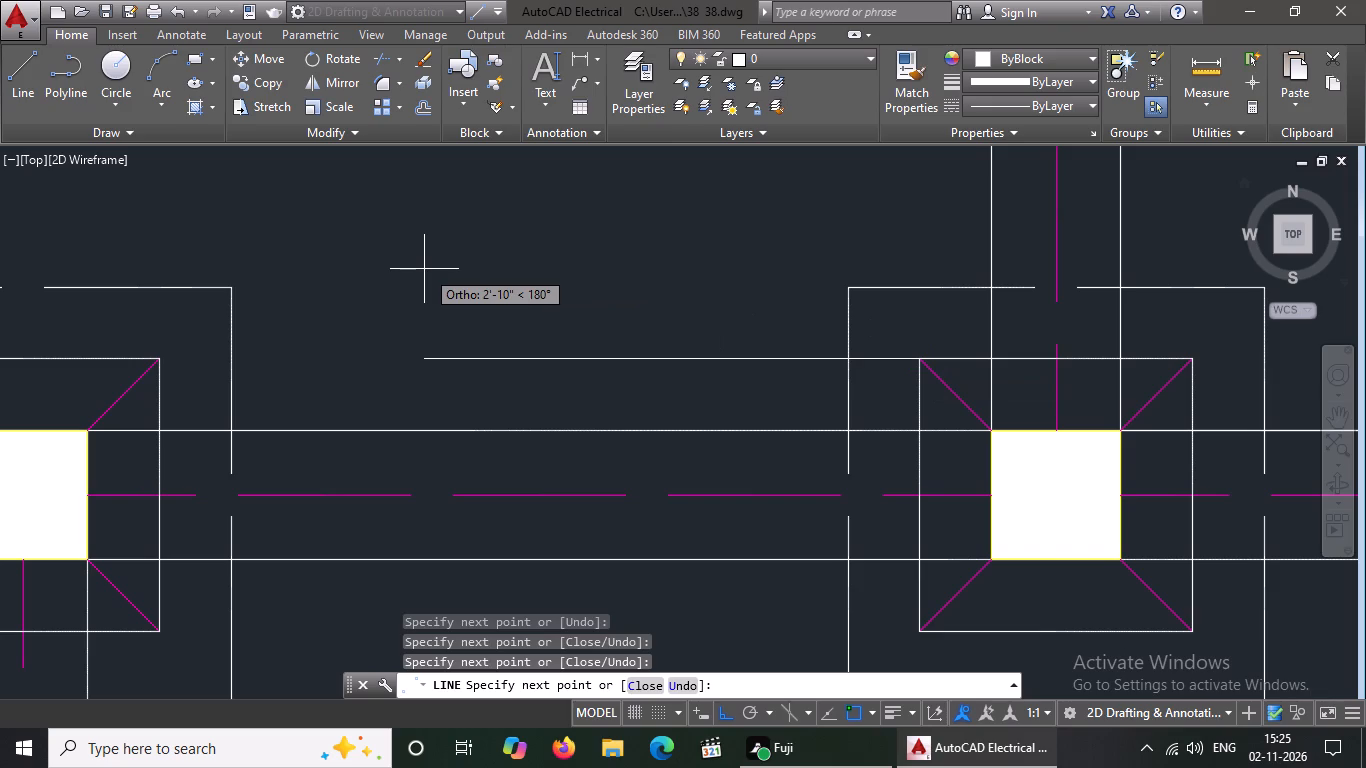
key(Return)
Draw an inner square of lines joining the four diagonal ends on the footing directly south of the second row's easternmost footing.
key(l)
key(Return)
scroll(419, 294, down, 3)
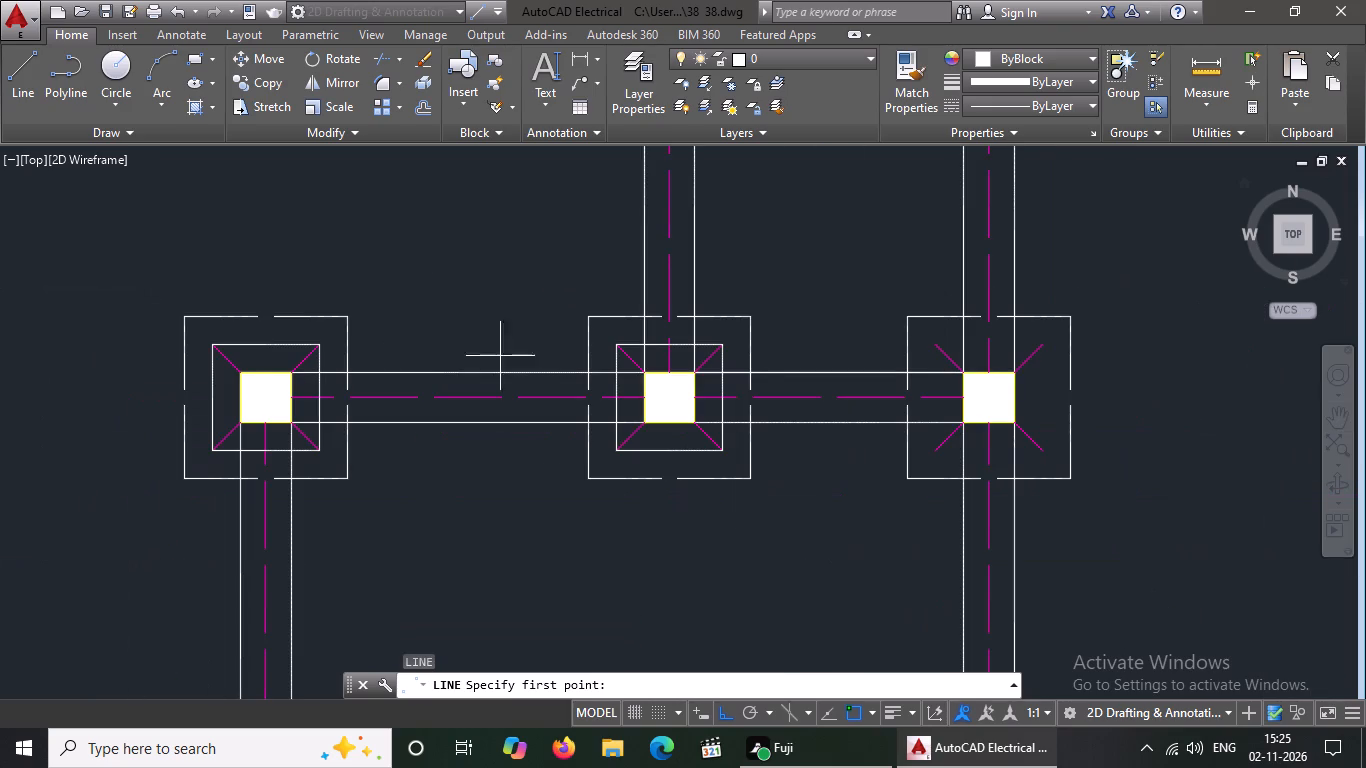
scroll(976, 439, up, 2)
click(873, 474)
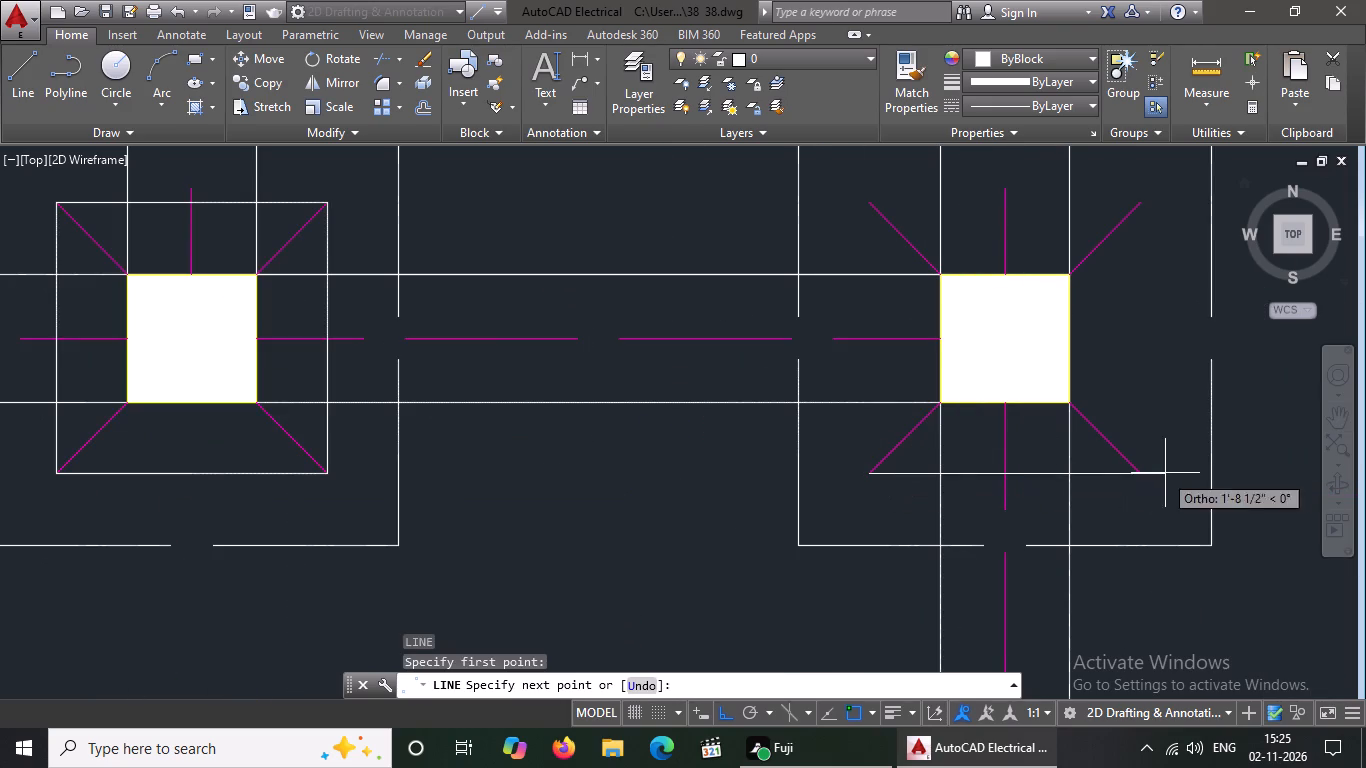
drag(1134, 473, 1143, 463)
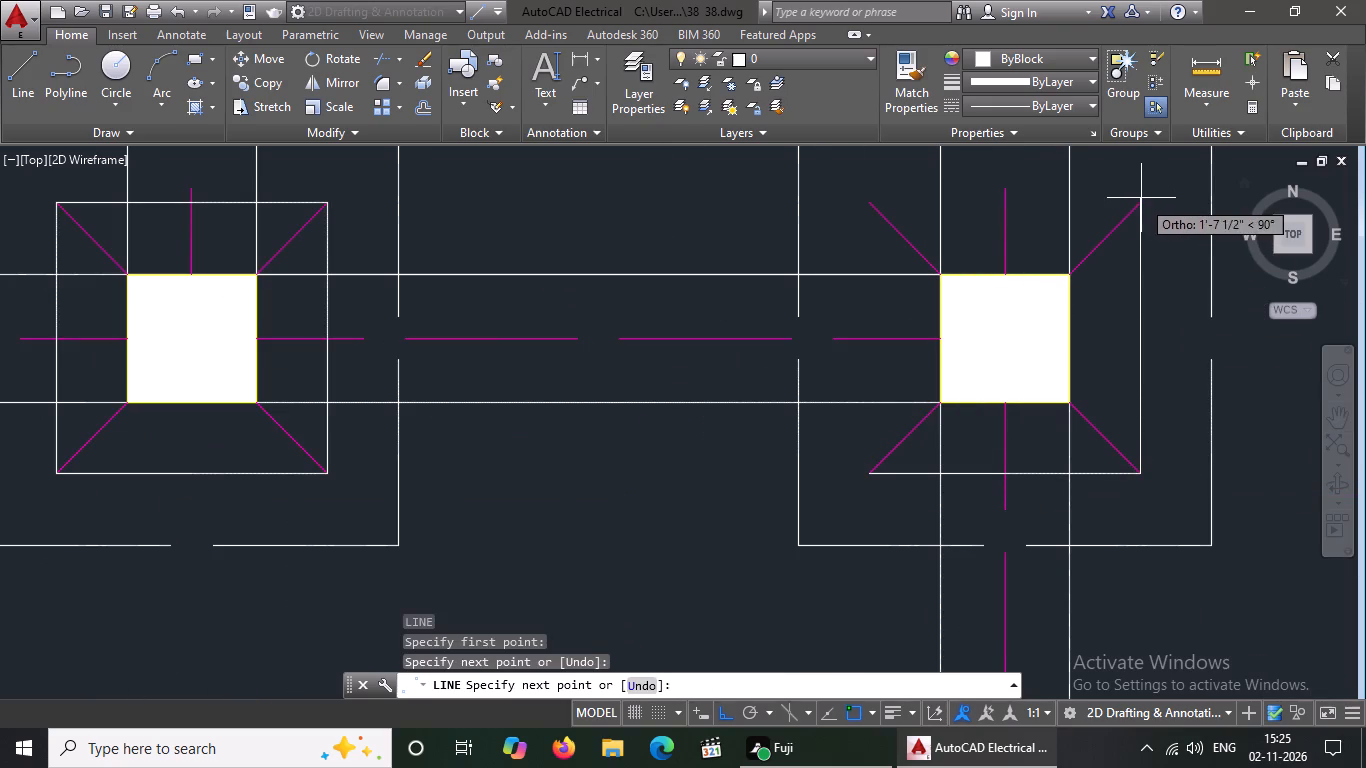
click(1139, 206)
click(865, 203)
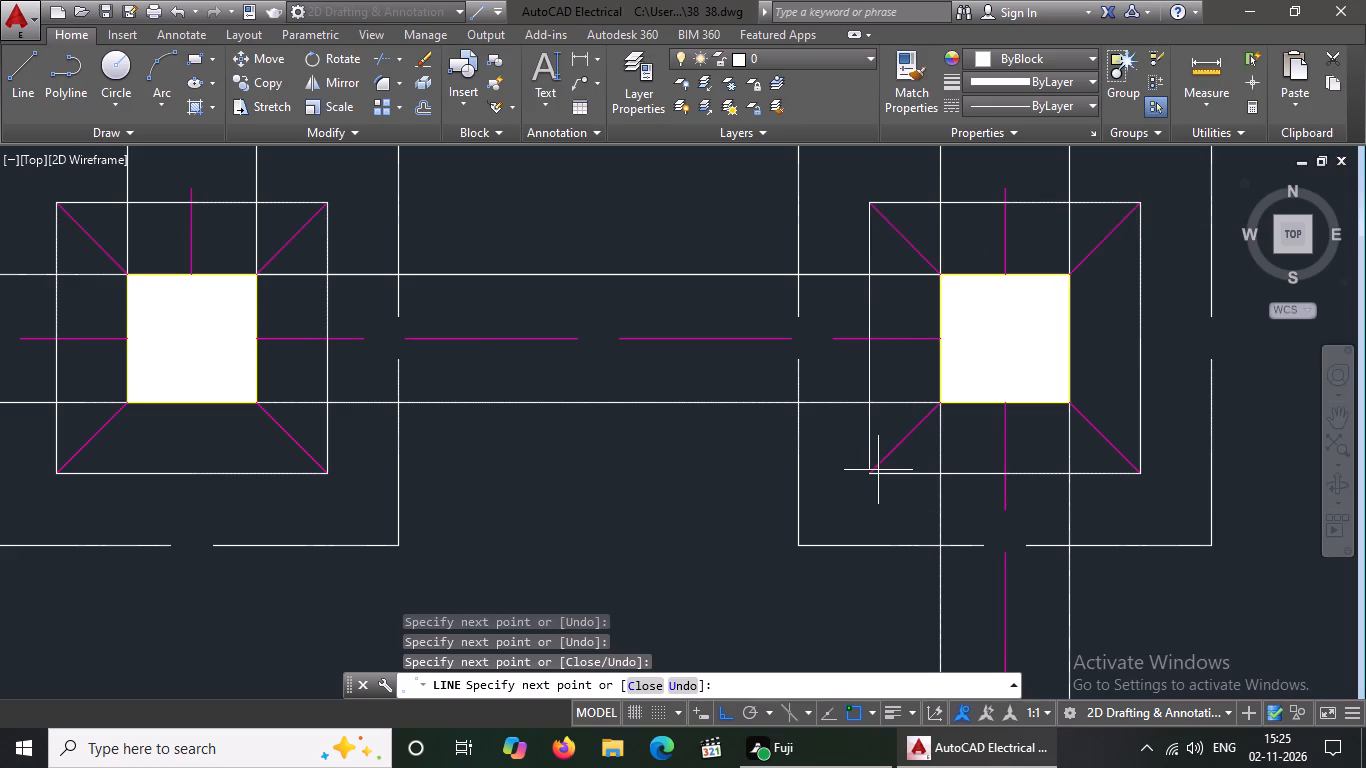
drag(874, 476, 841, 484)
key(Return)
Draw an inner square of lines joining the four diagonal ends on the footing south of the second row's second footing from the west.
key(l)
key(Return)
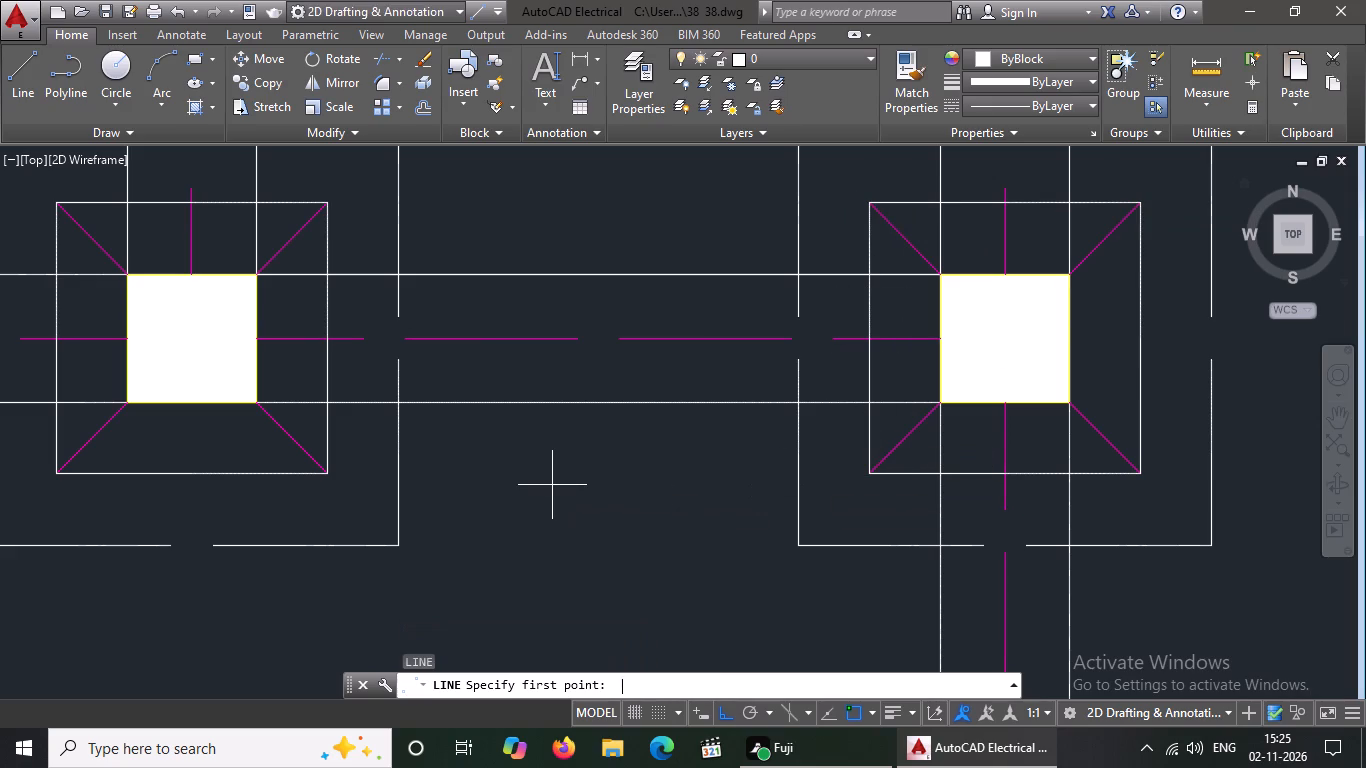
scroll(678, 440, down, 3)
scroll(717, 355, down, 3)
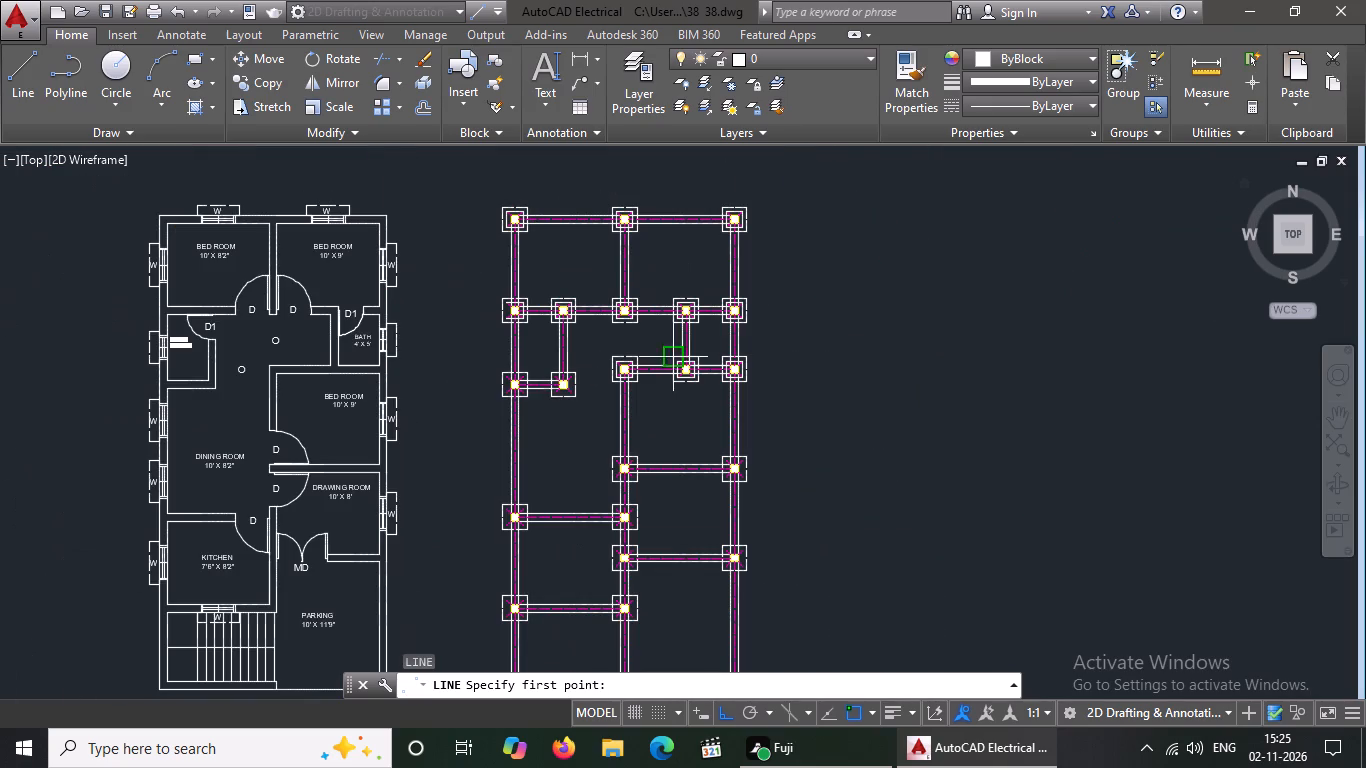
scroll(550, 383, up, 3)
scroll(553, 381, down, 2)
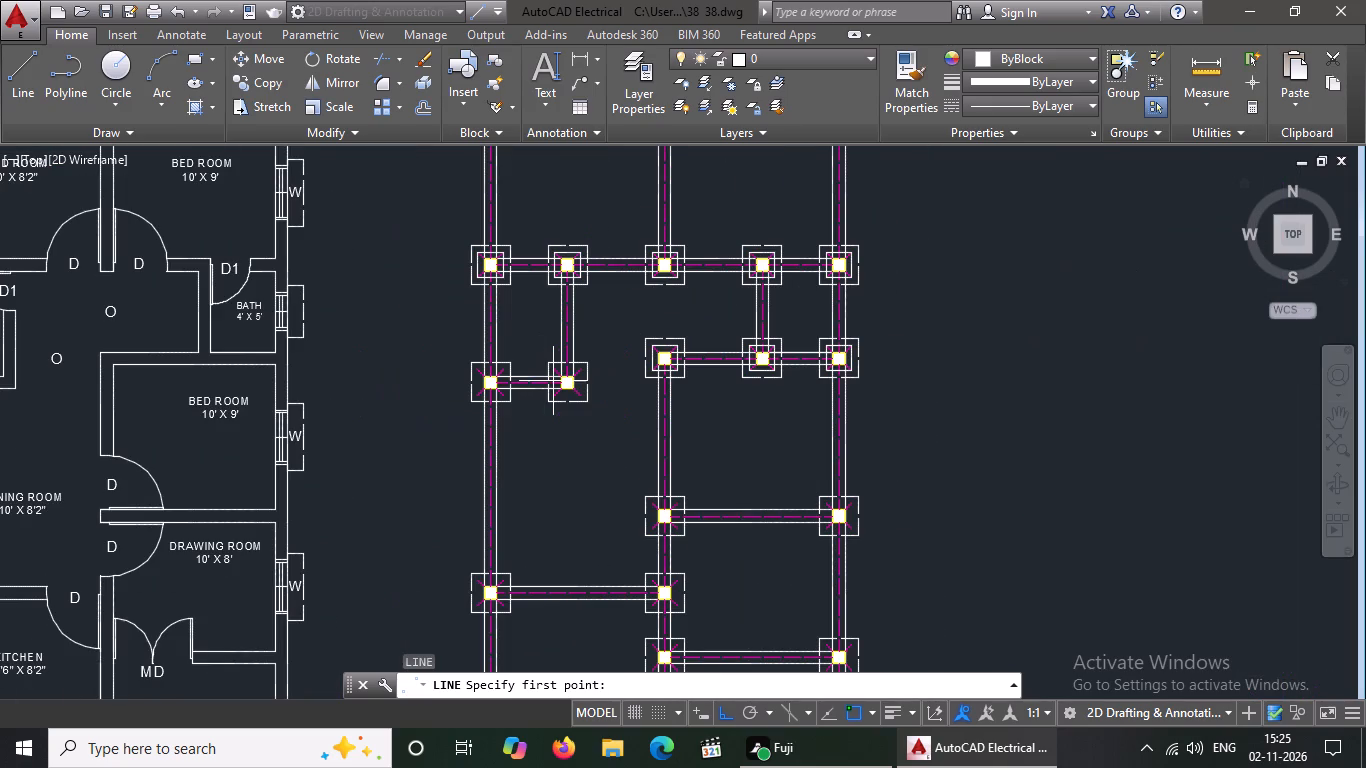
scroll(679, 358, up, 2)
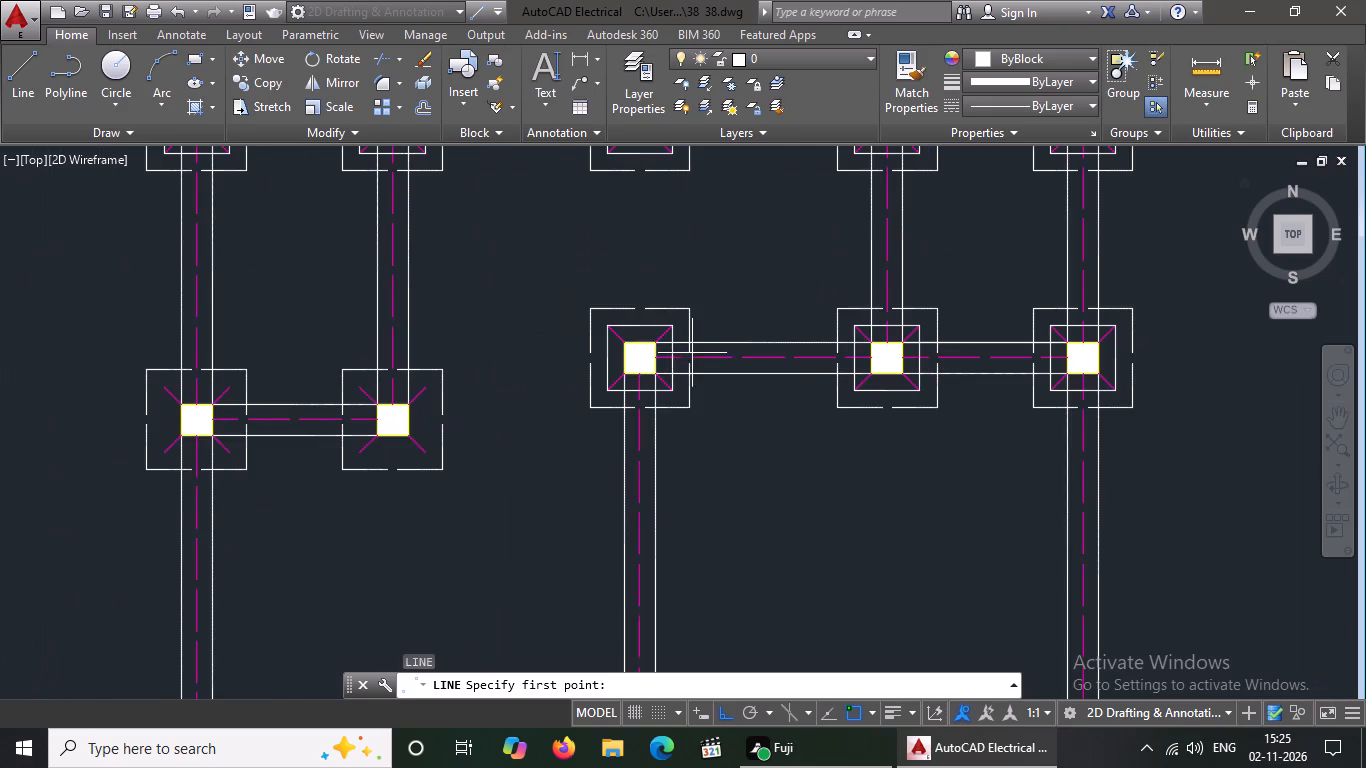
scroll(397, 379, up, 2)
click(298, 403)
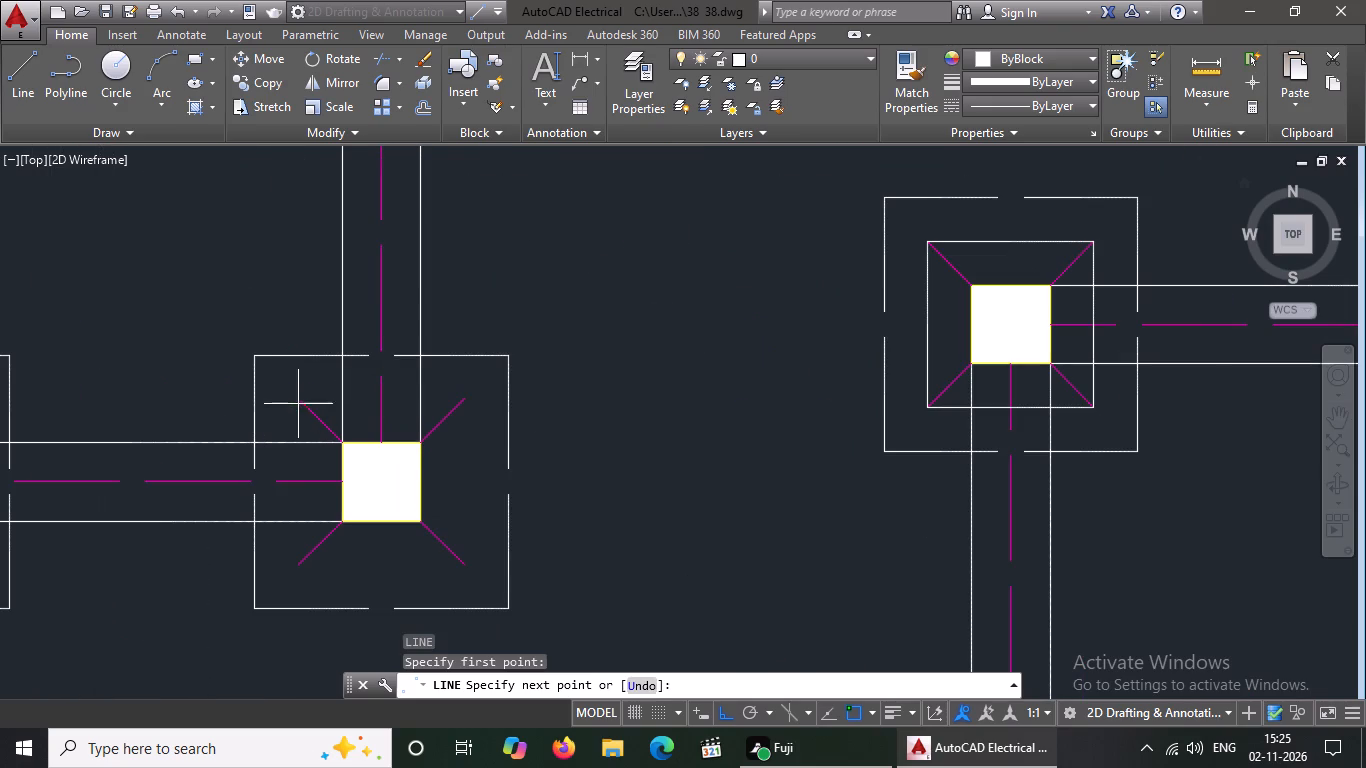
click(467, 402)
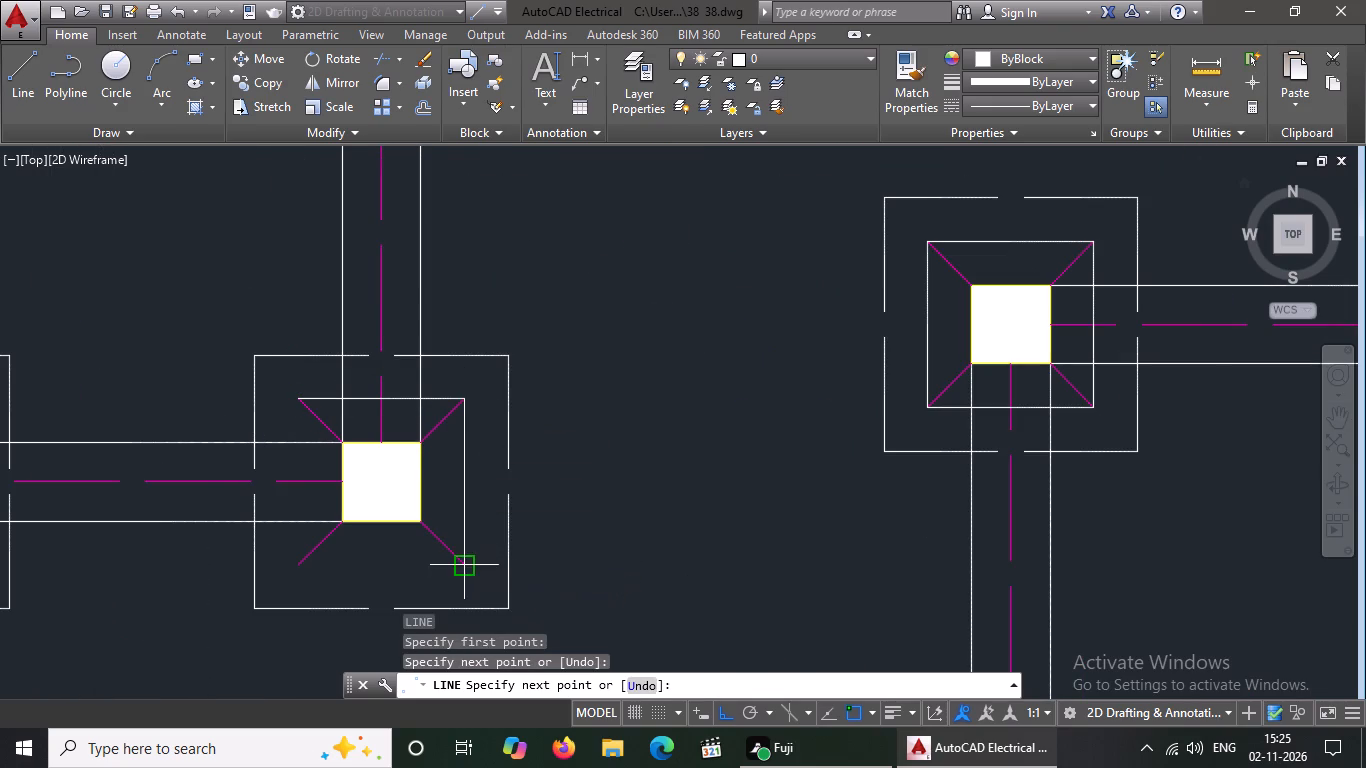
click(464, 558)
drag(300, 564, 299, 554)
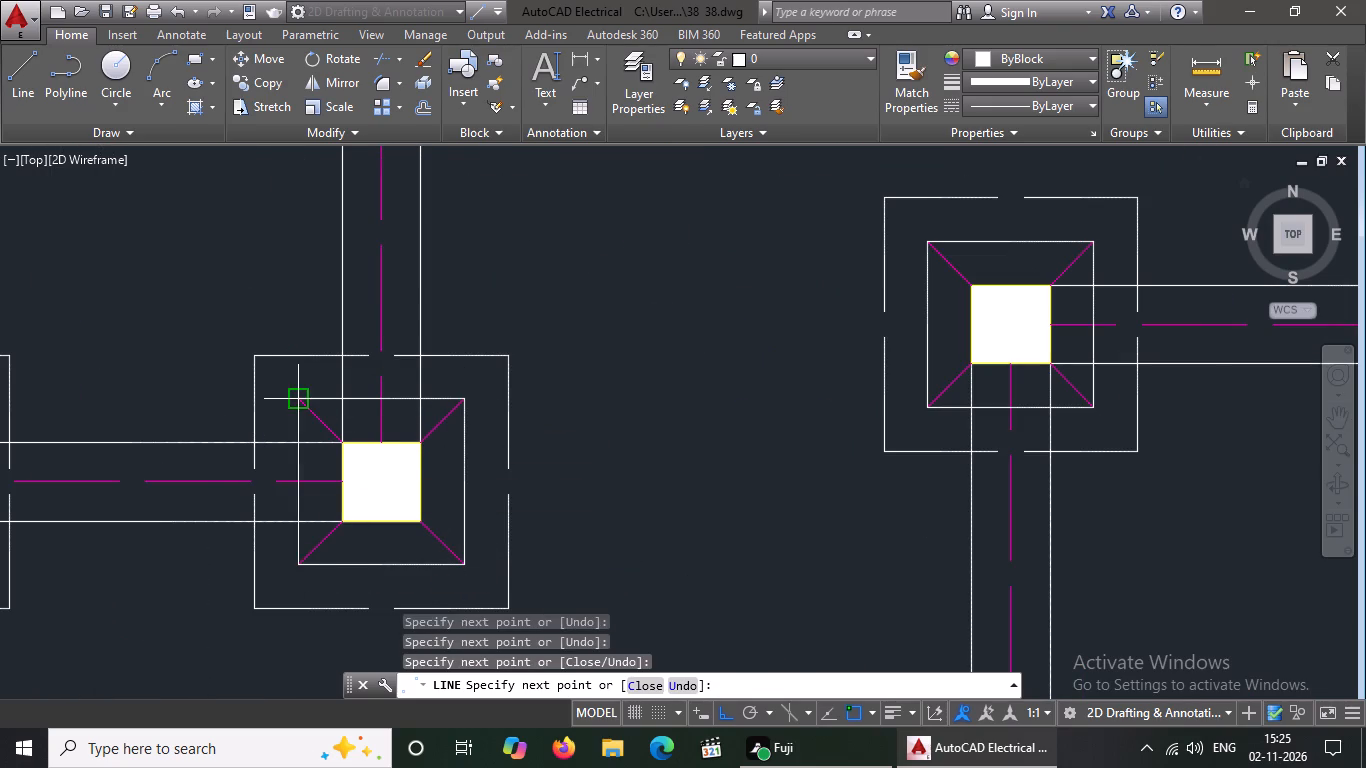
click(301, 402)
key(Return)
Draw an inner square of lines joining the four diagonal ends on the footing directly south of the second row's westernmost footing.
key(l)
key(Return)
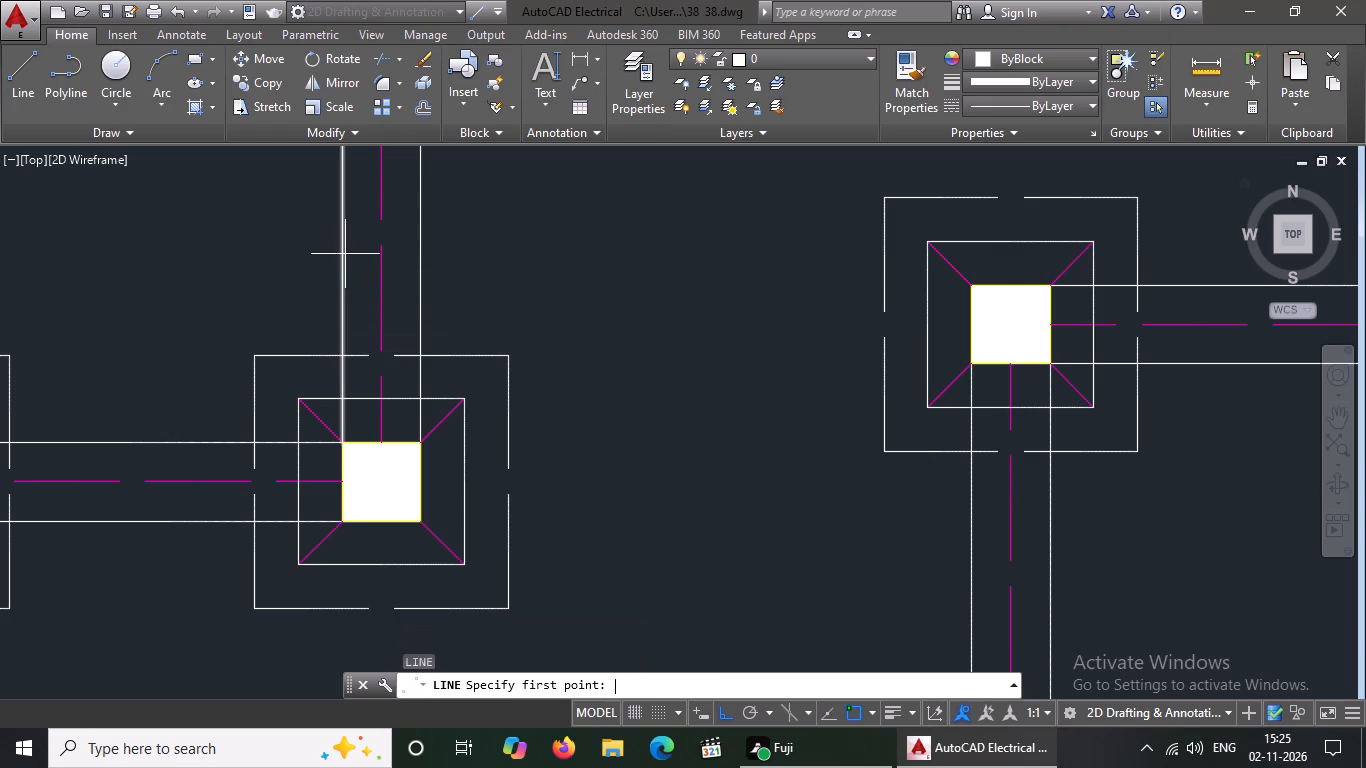
scroll(257, 301, down, 1)
scroll(207, 371, down, 3)
scroll(161, 369, up, 2)
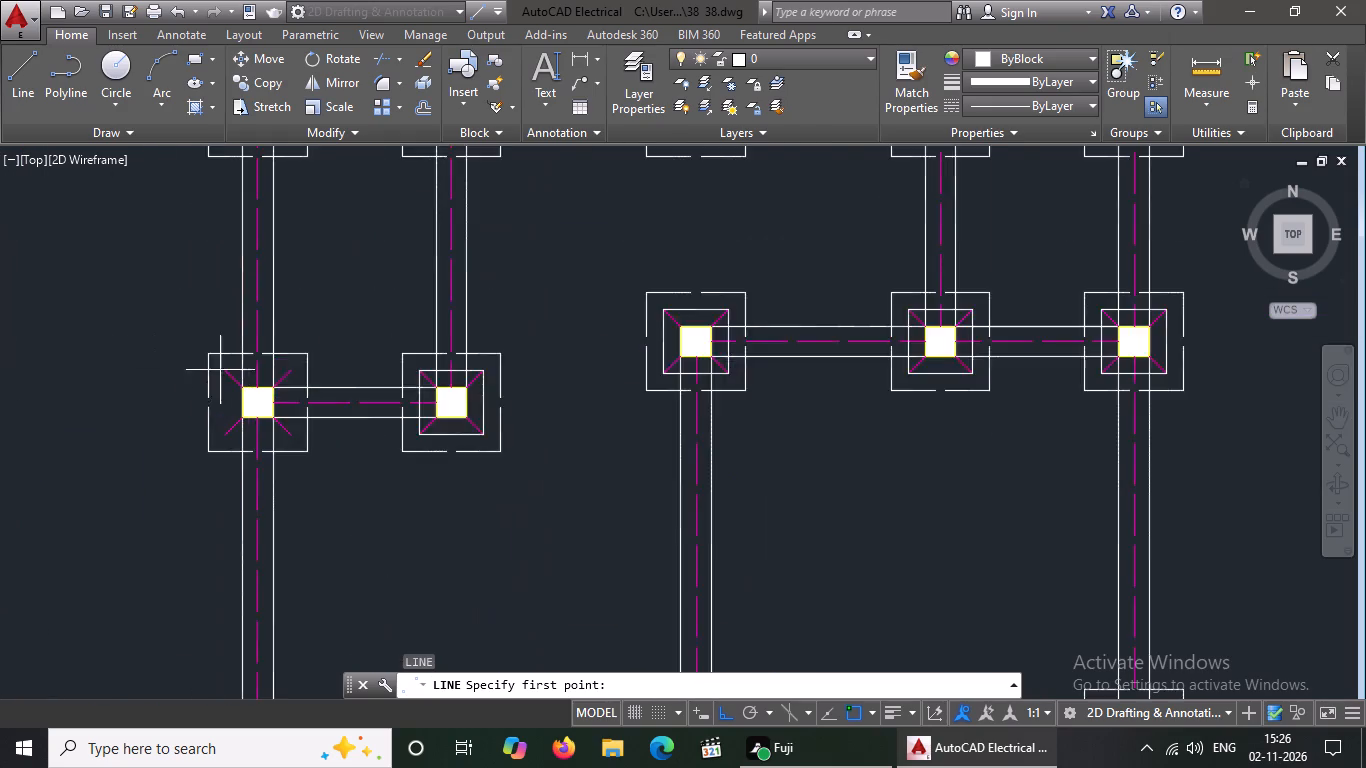
scroll(220, 370, up, 2)
click(141, 521)
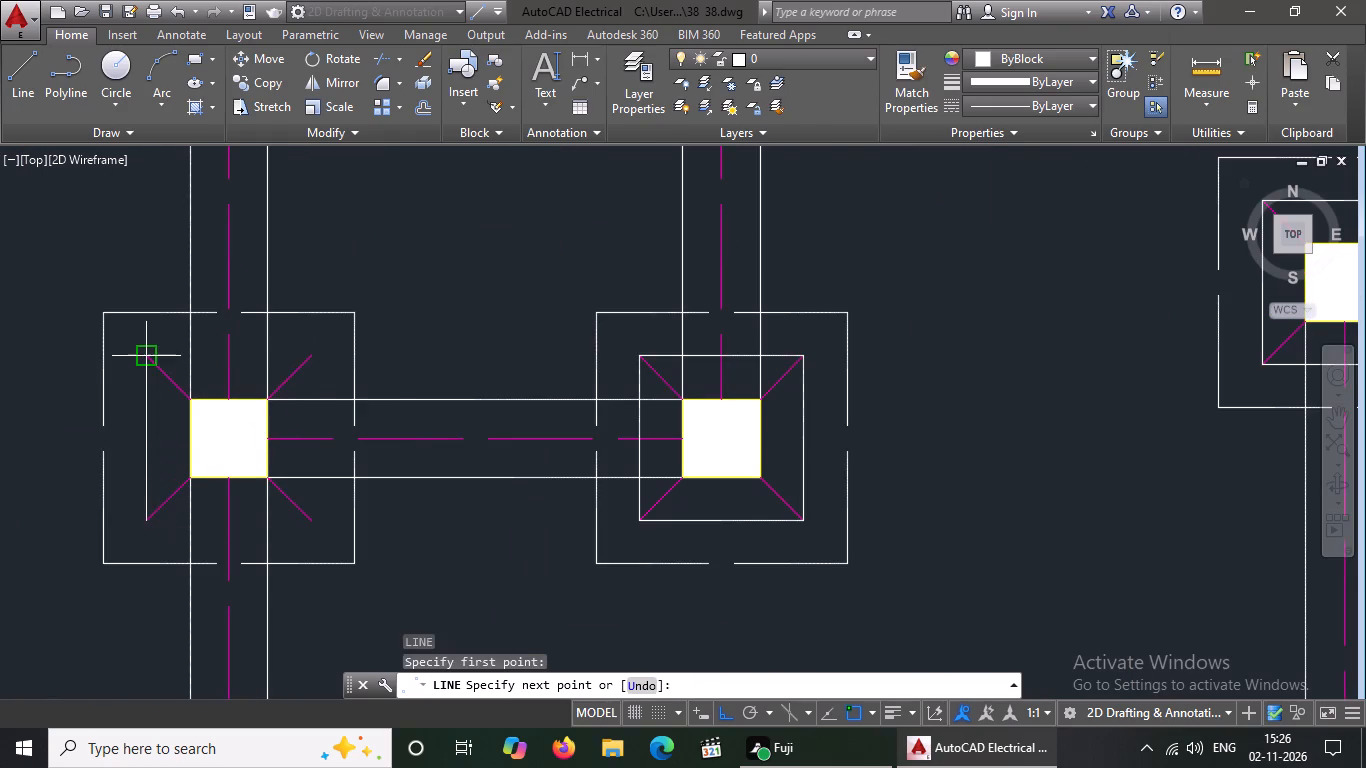
drag(149, 356, 158, 360)
click(305, 357)
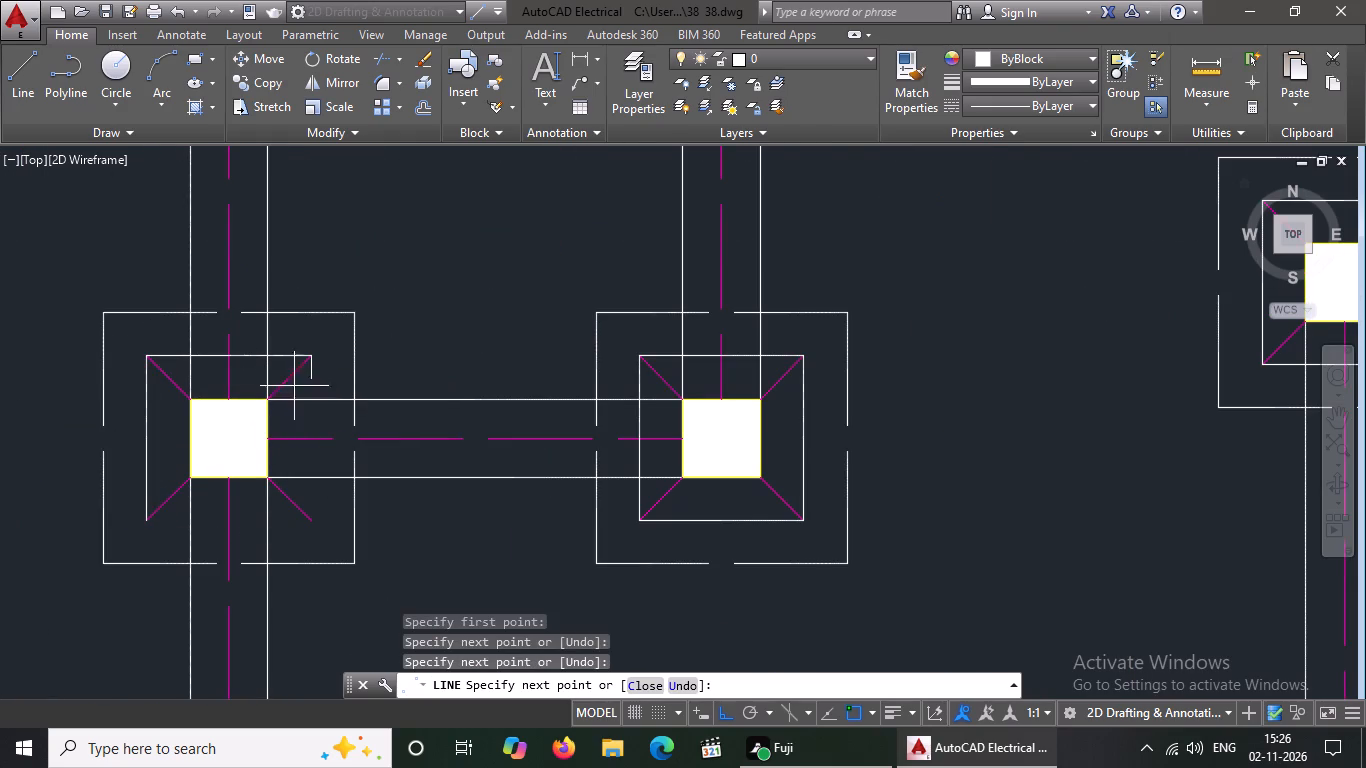
click(309, 517)
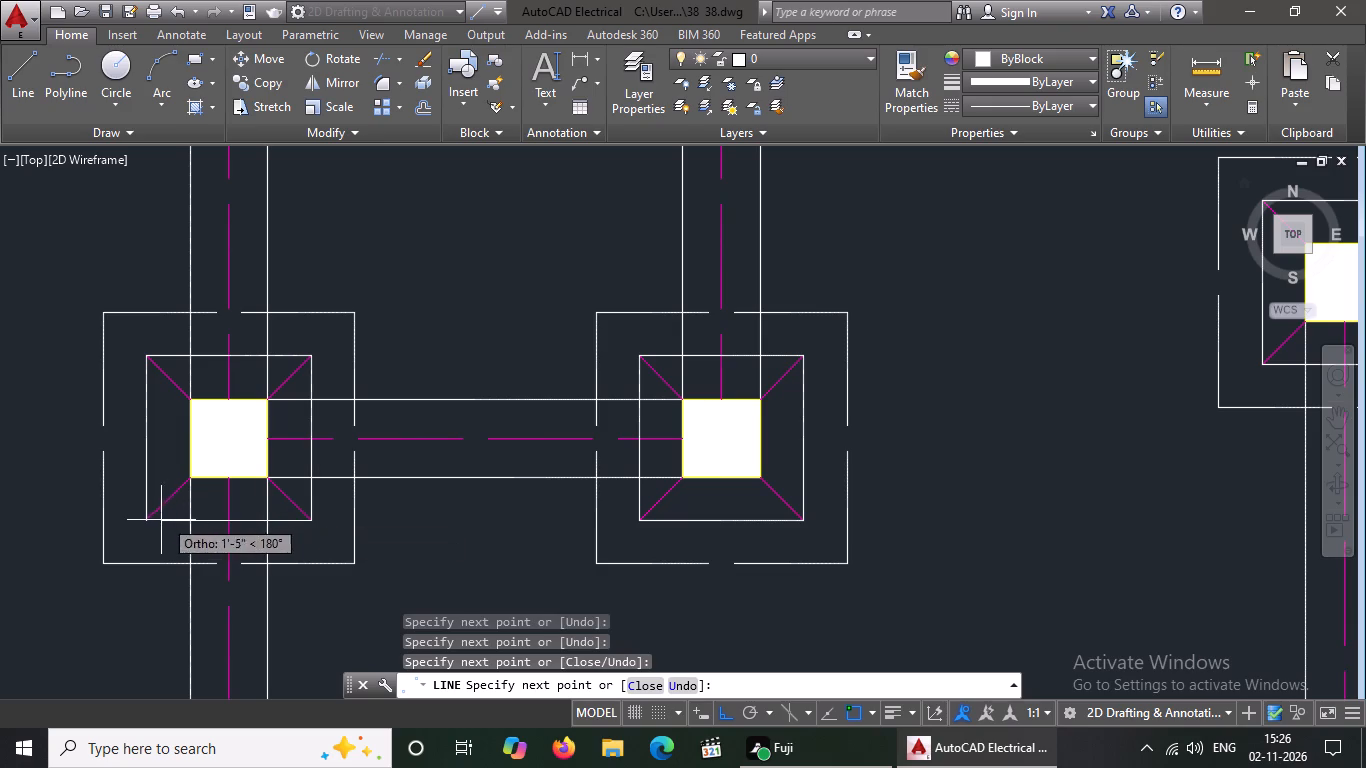
click(140, 520)
key(Return)
Draw an inner square of lines joining the diagonal ends on the middle column line's next unfinished footing, at the west end of the eastern cross beam.
key(l)
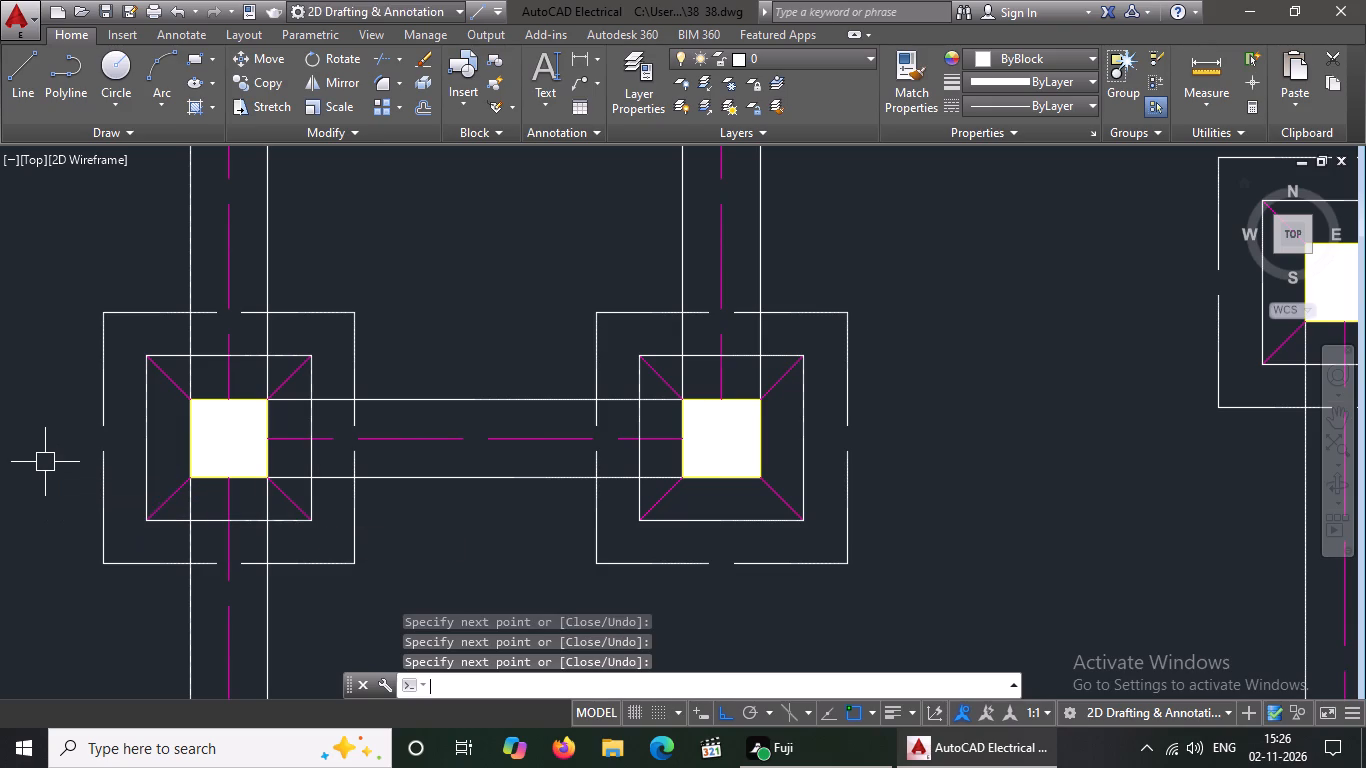
key(Return)
scroll(213, 363, down, 2)
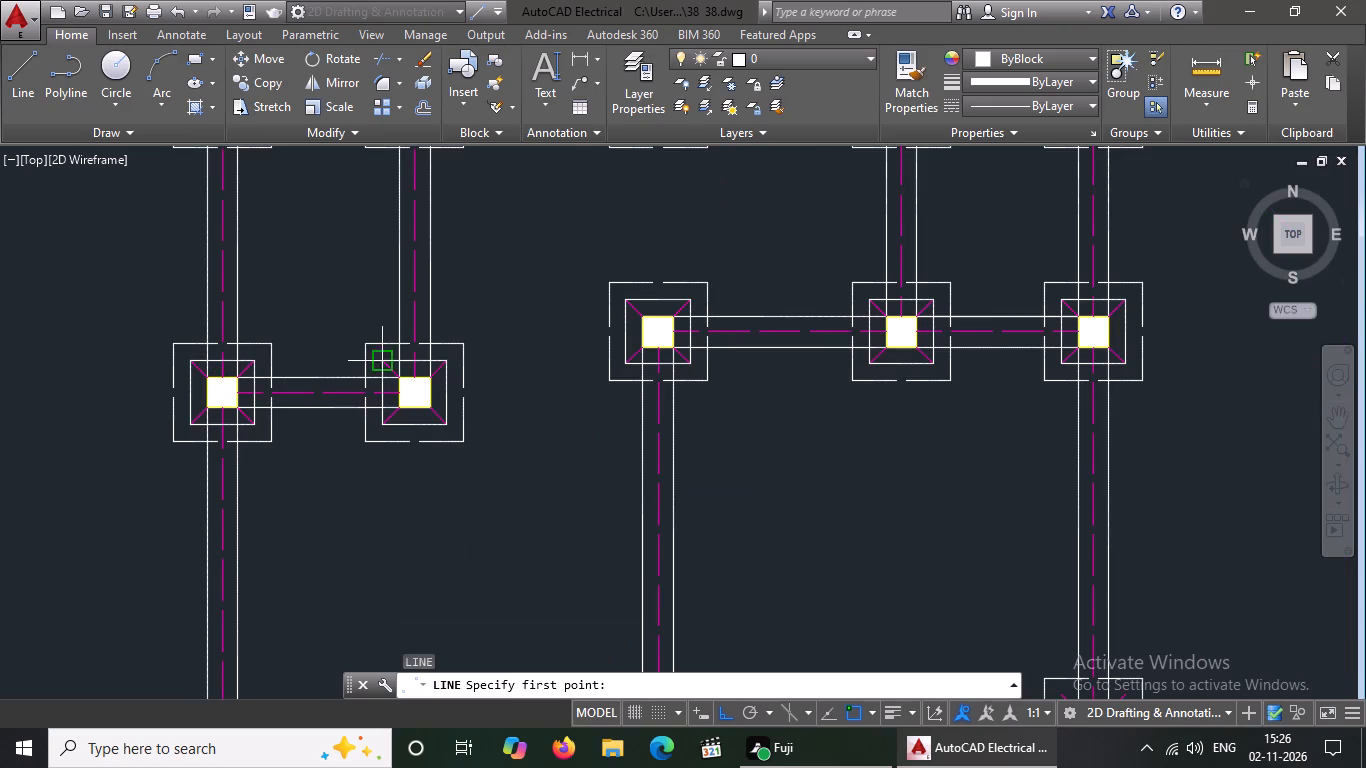
scroll(693, 315, down, 2)
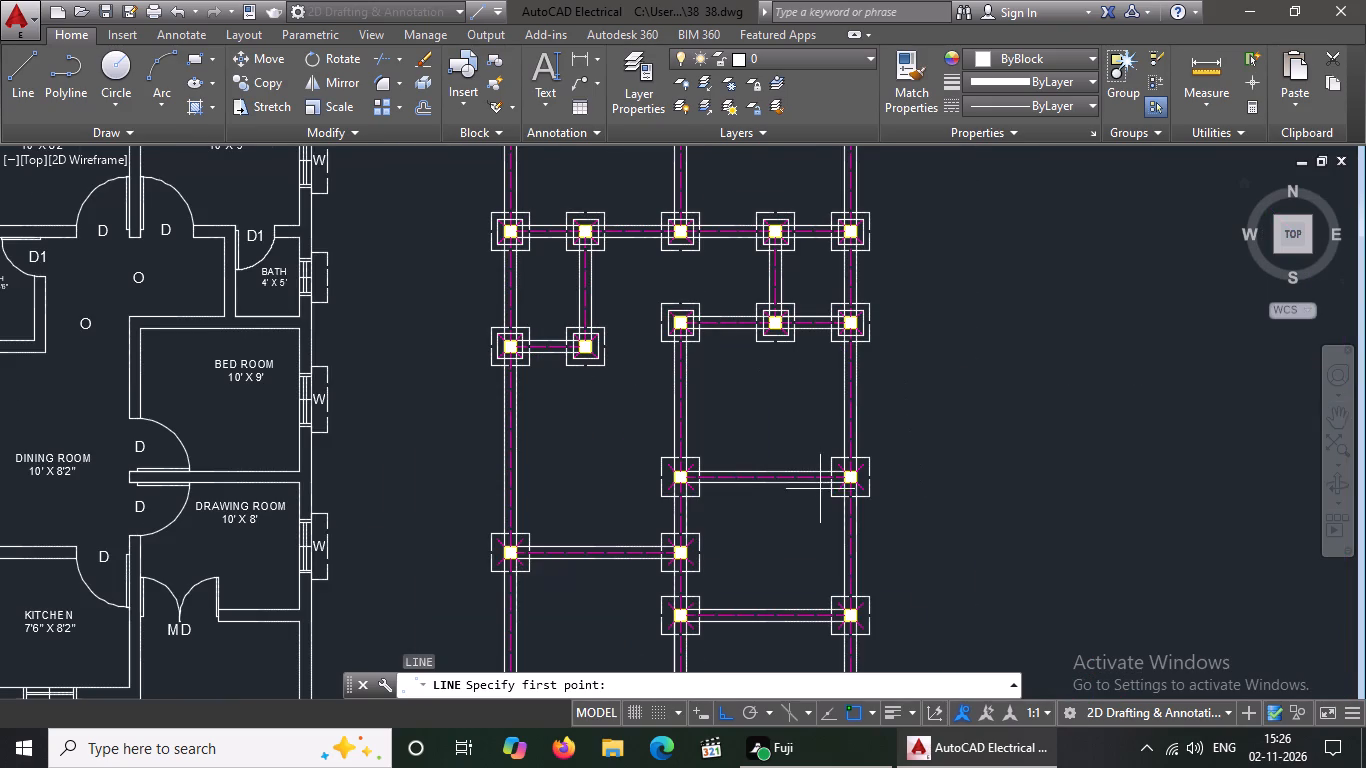
scroll(734, 494, up, 2)
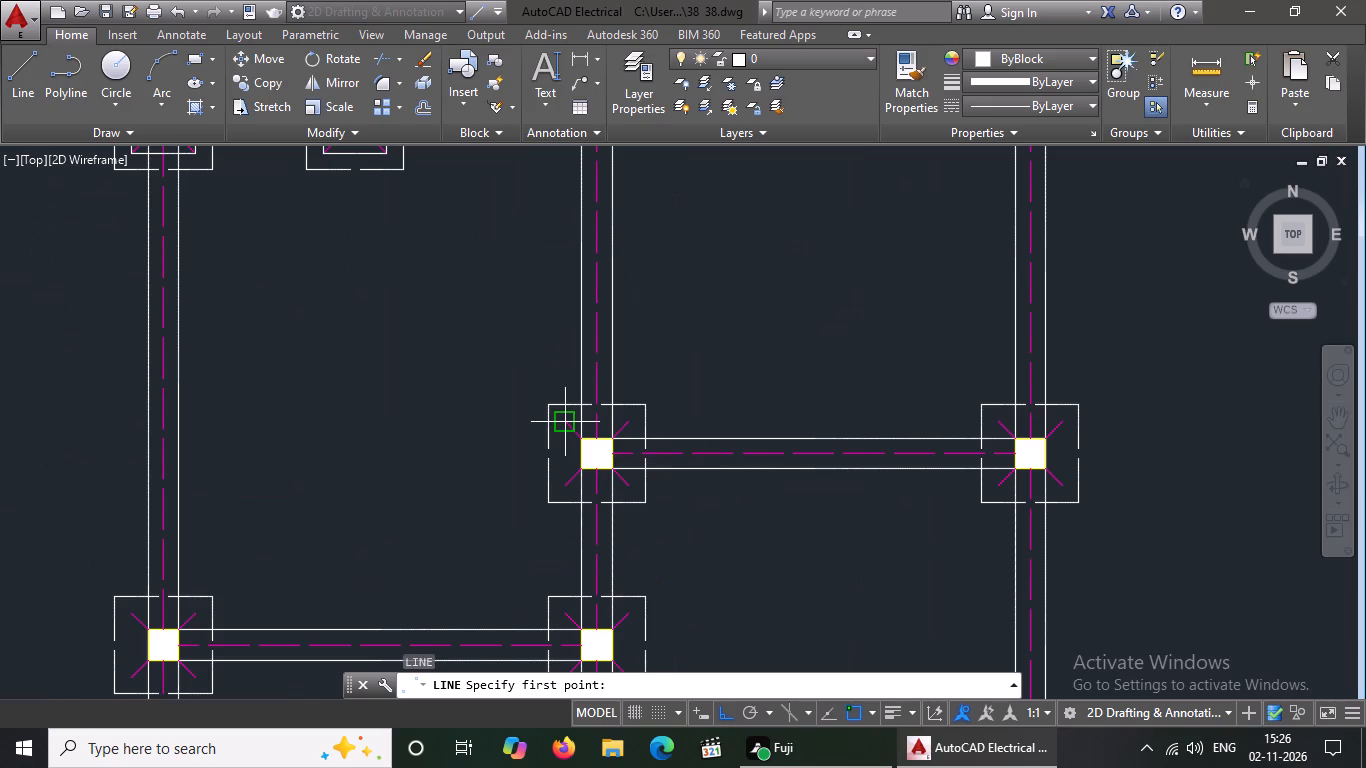
click(561, 420)
click(622, 425)
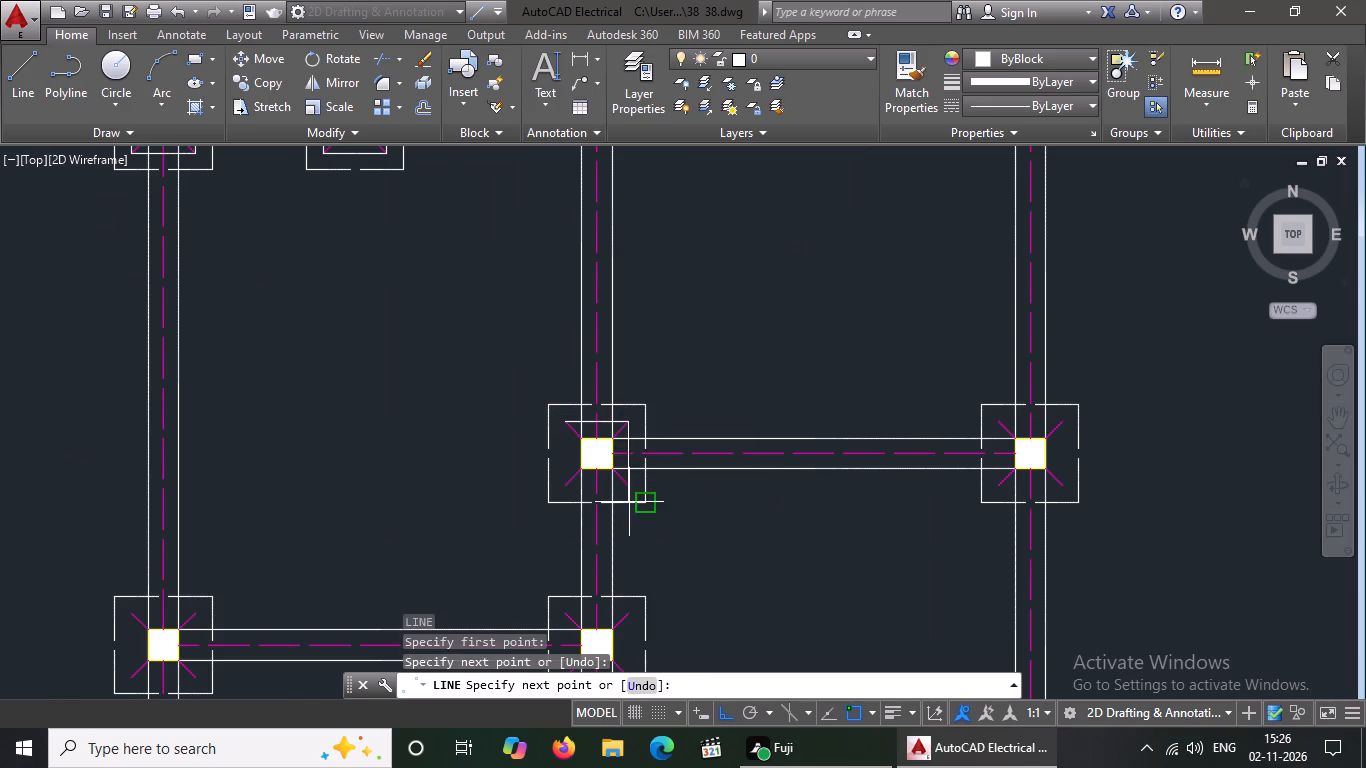
click(626, 484)
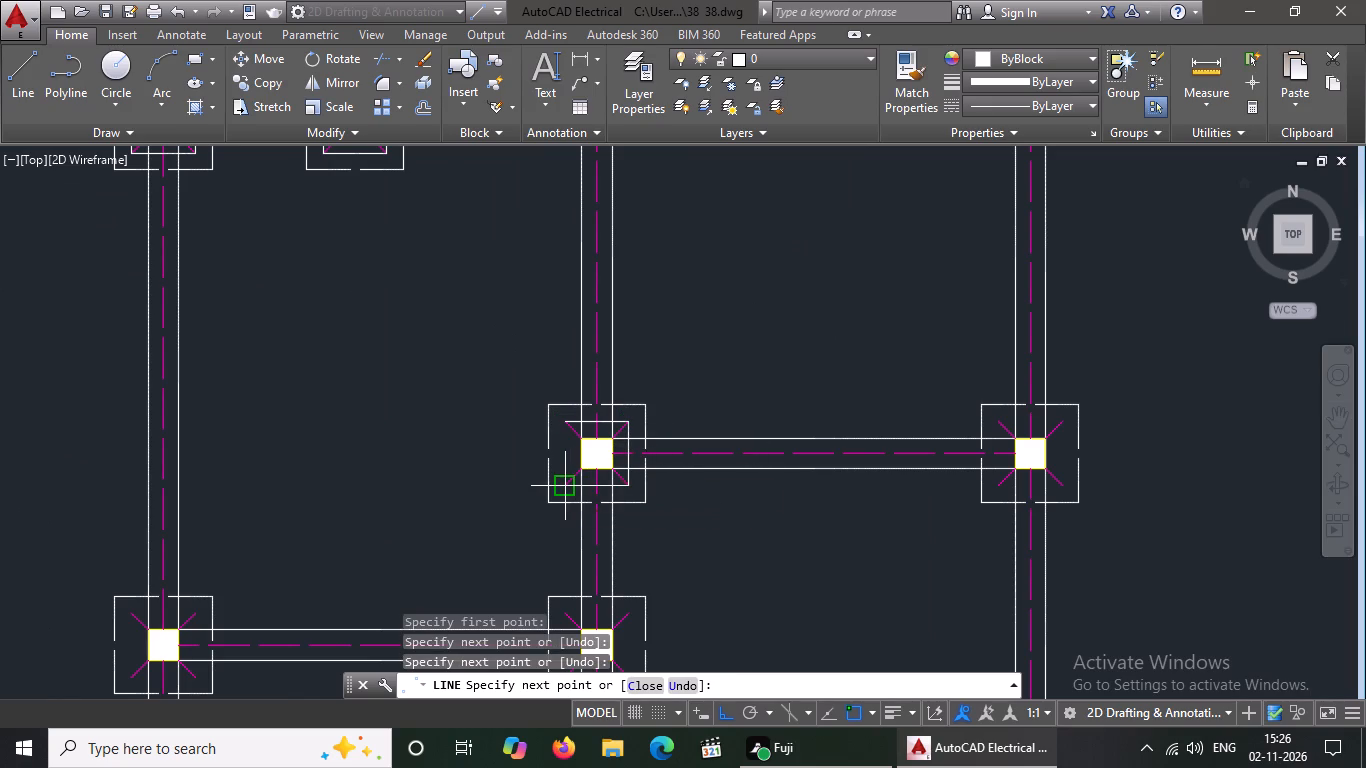
click(562, 488)
click(562, 414)
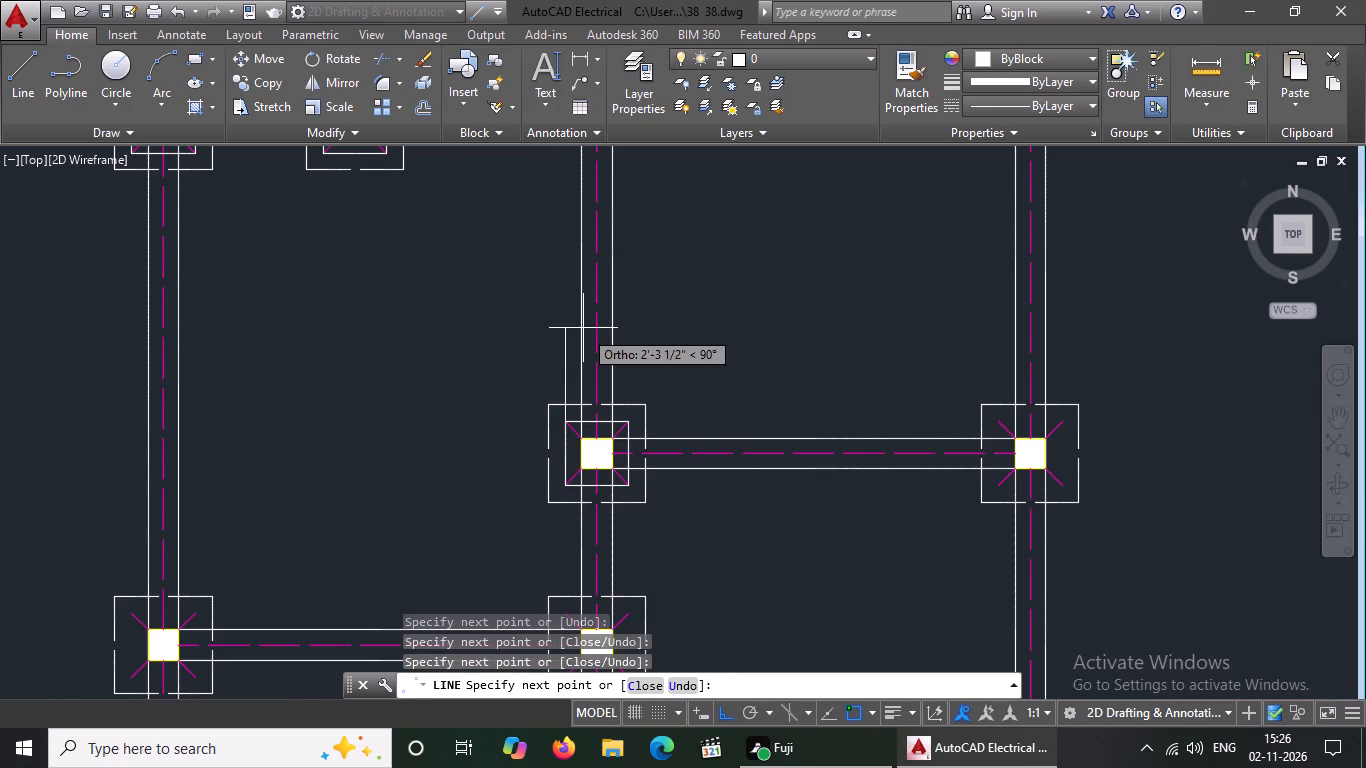
key(Return)
Draw an inner square of lines joining the four diagonal ends on the east column line's footing at the other end of that cross beam.
key(l)
key(Return)
scroll(585, 335, down, 1)
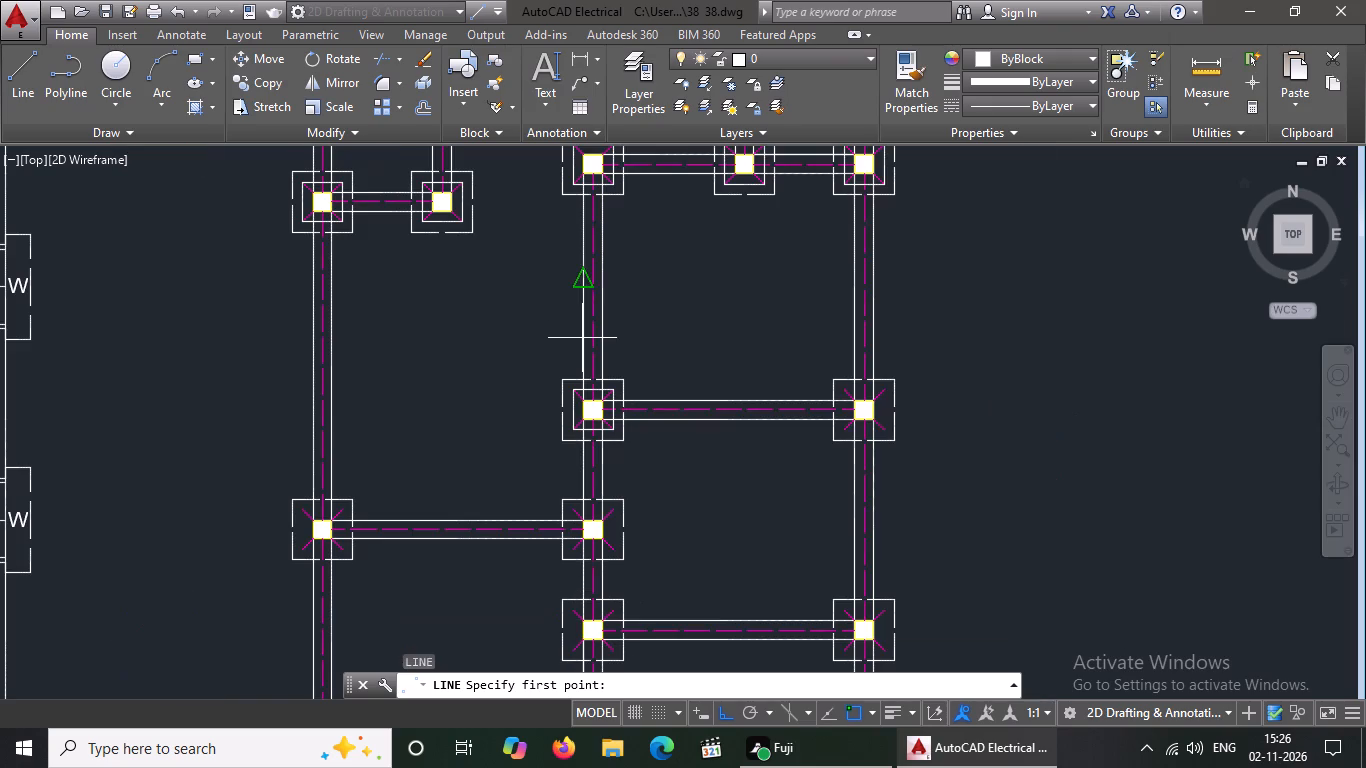
scroll(827, 405, up, 4)
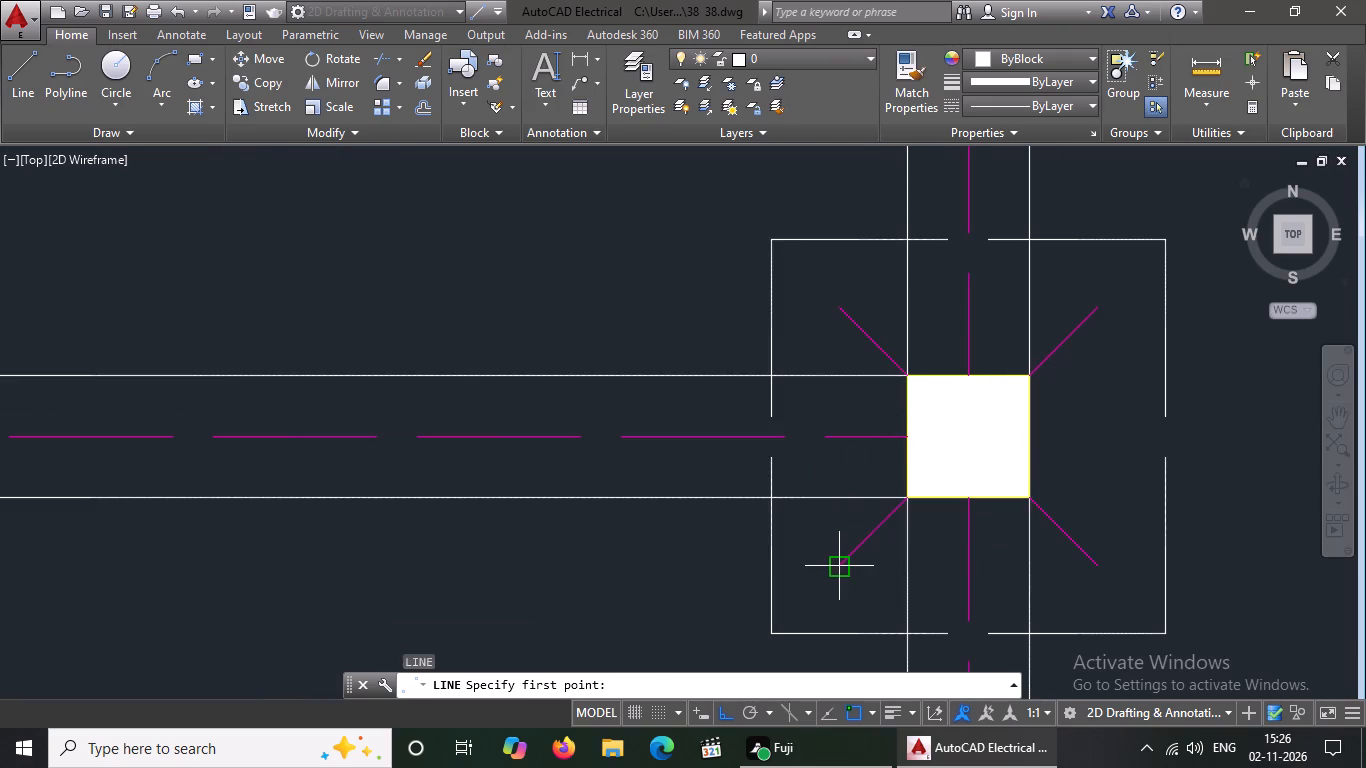
drag(839, 572, 838, 558)
click(840, 312)
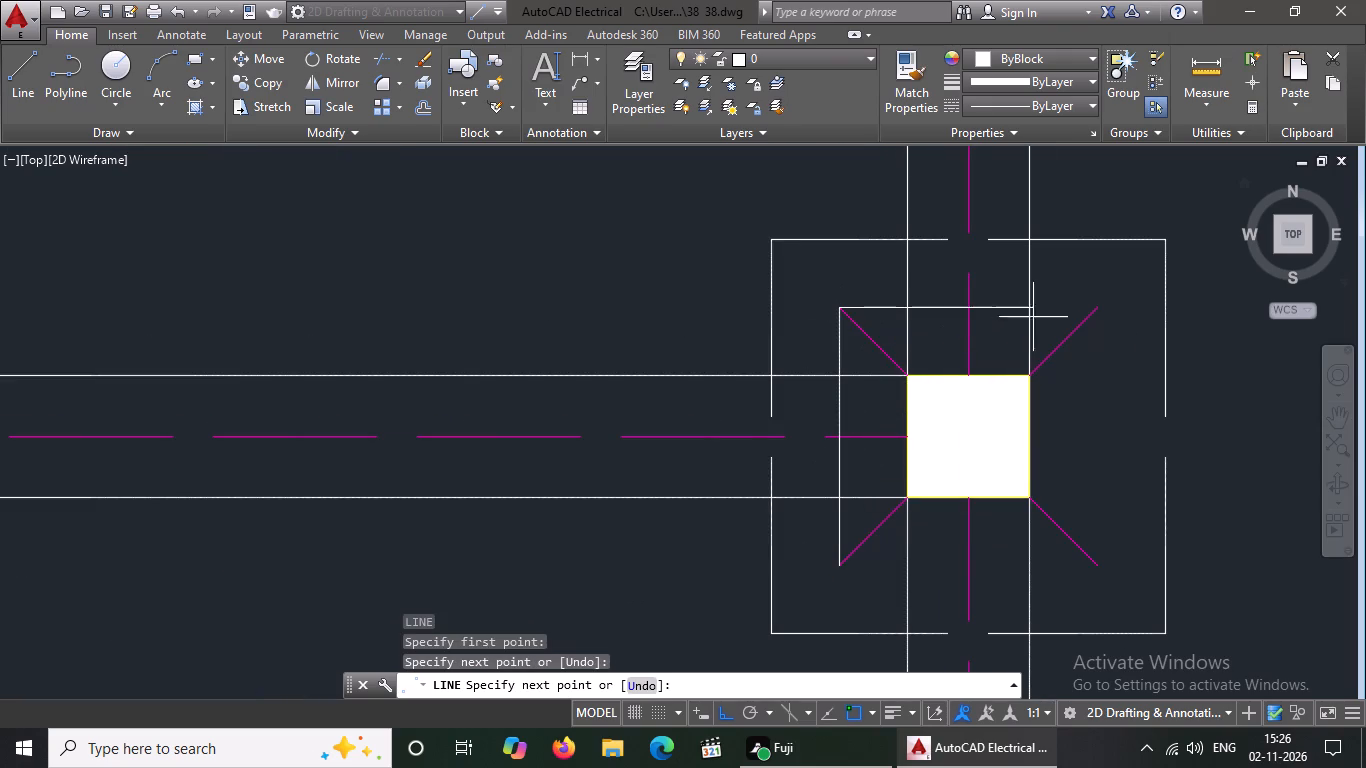
click(1095, 311)
click(1095, 567)
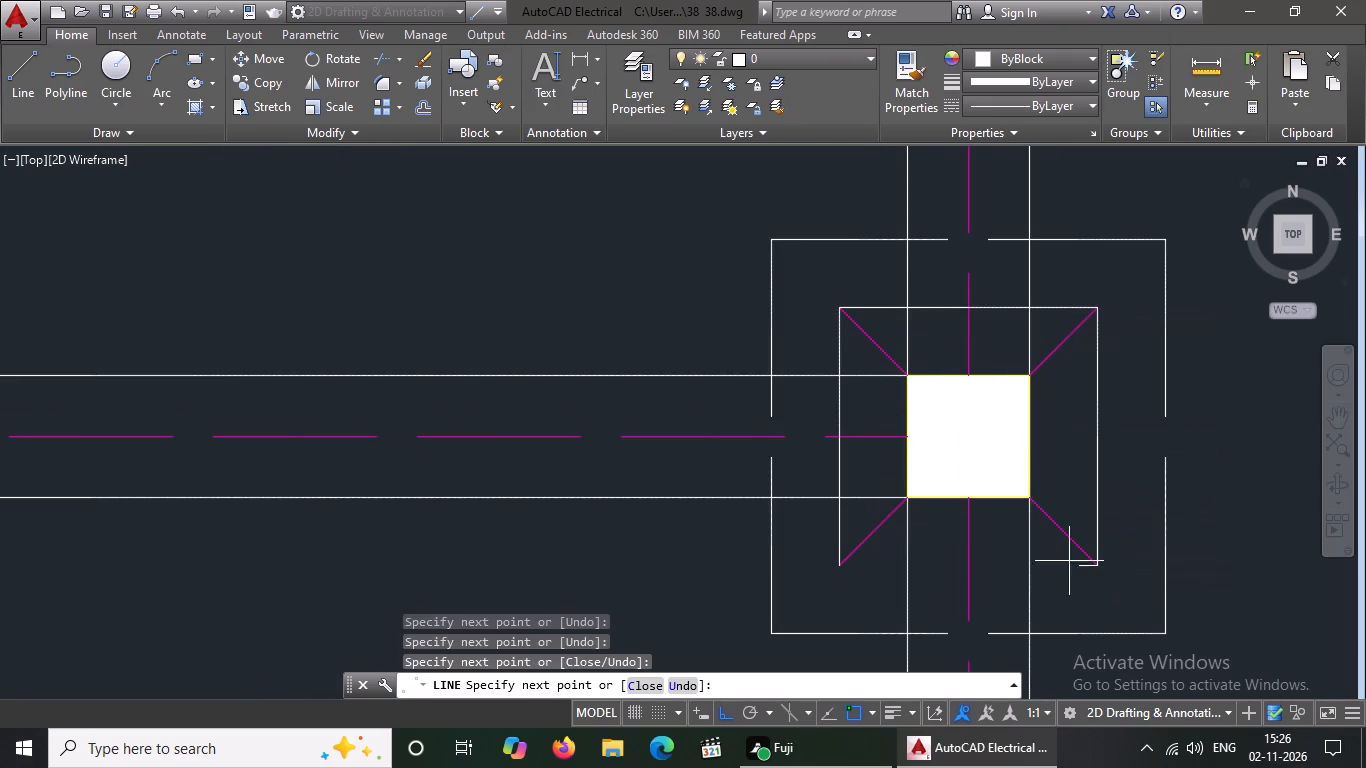
drag(836, 561, 813, 561)
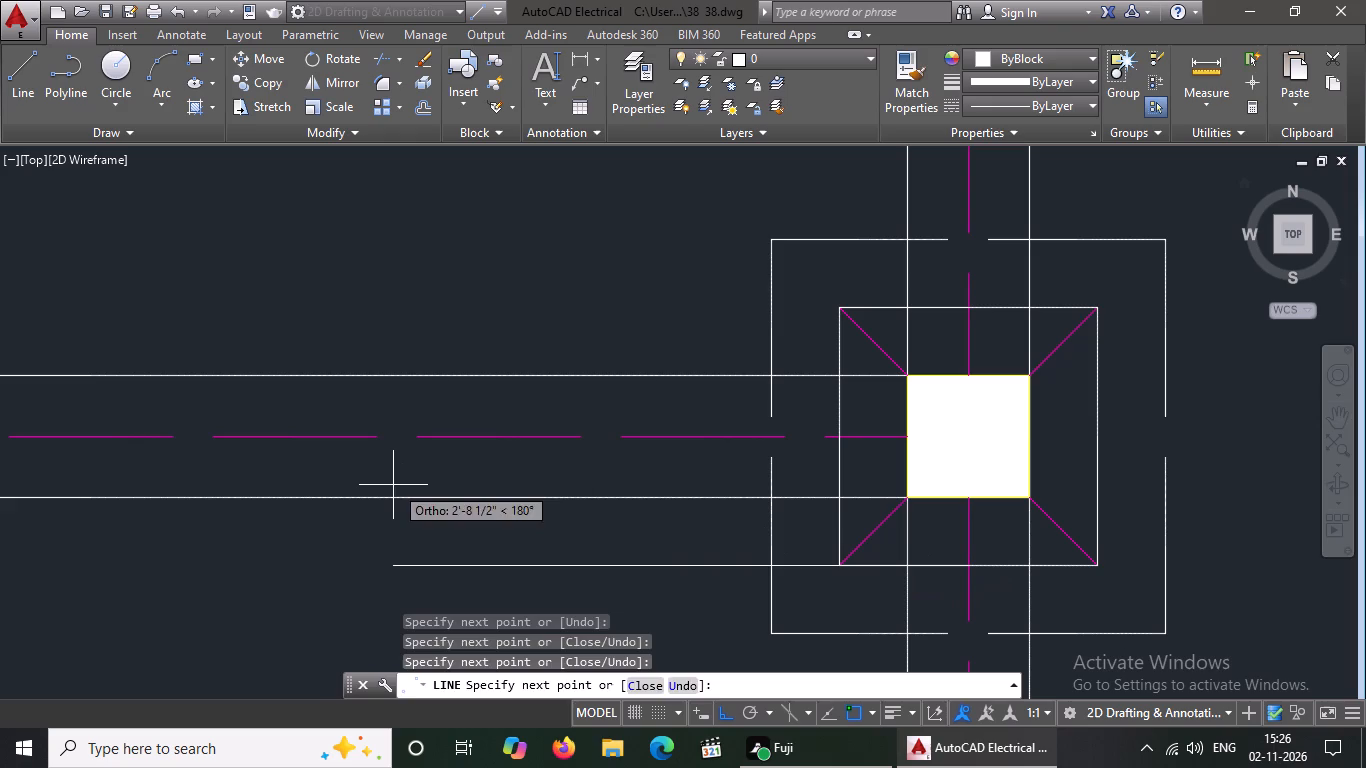
key(Return)
Draw an inner square of lines joining the diagonal ends on the middle column line's next footing south, where the western cross beam meets it.
key(l)
key(Return)
scroll(398, 486, down, 5)
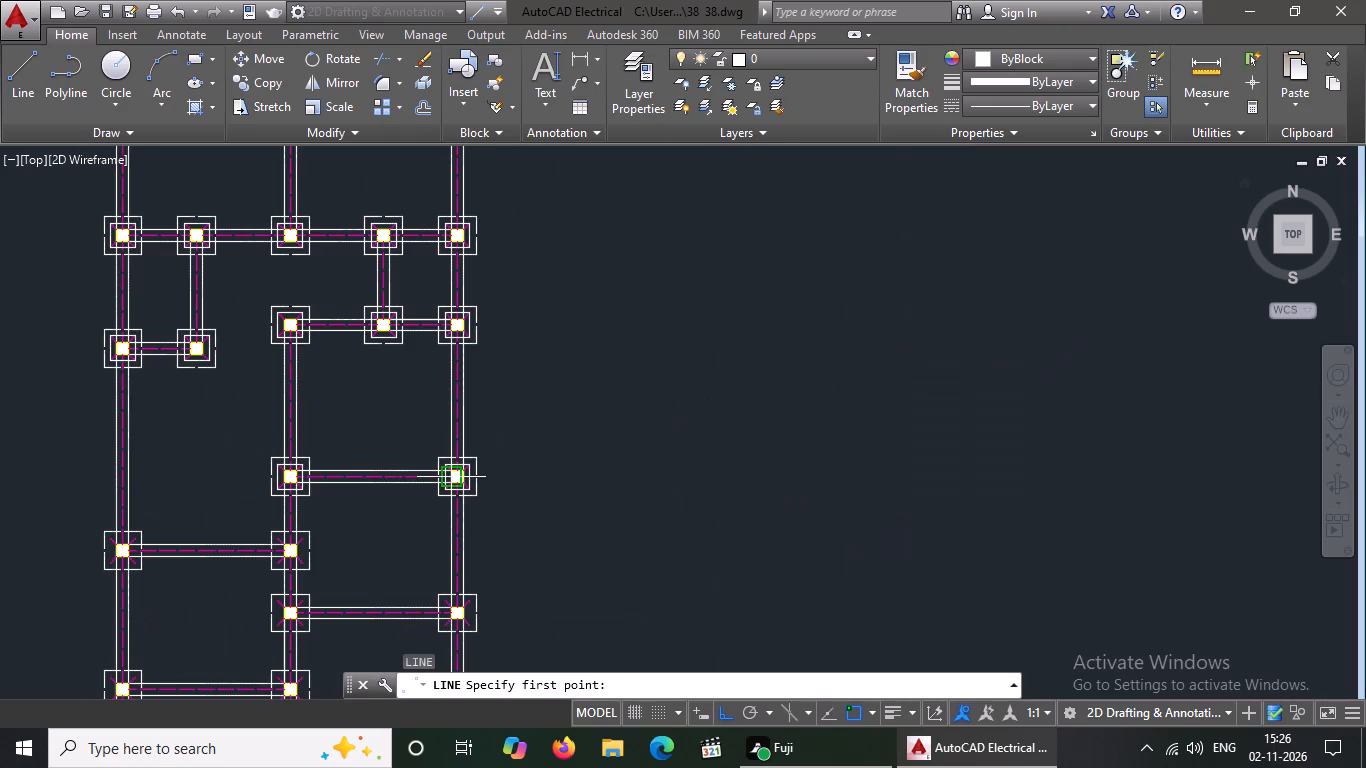
scroll(648, 464, down, 3)
scroll(581, 492, up, 5)
scroll(792, 425, down, 1)
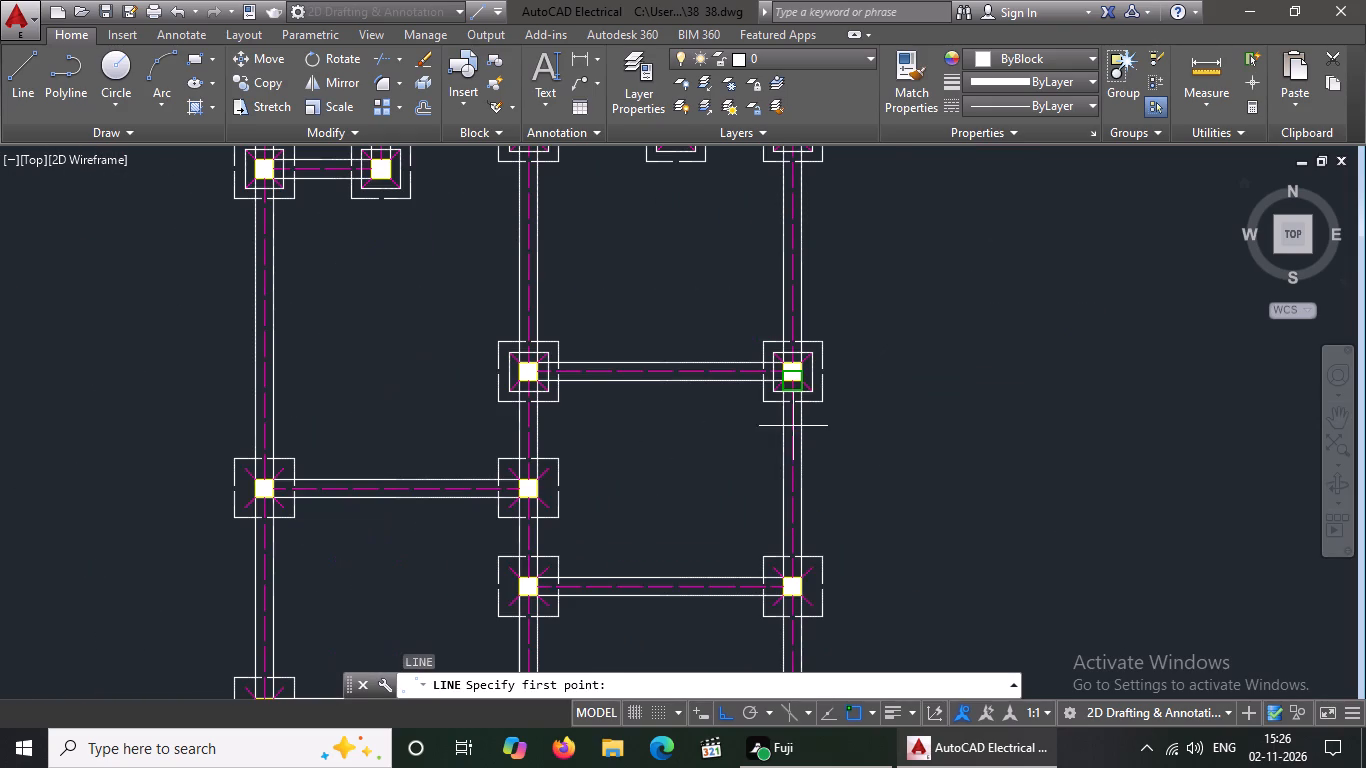
scroll(511, 516, up, 2)
drag(502, 495, 518, 492)
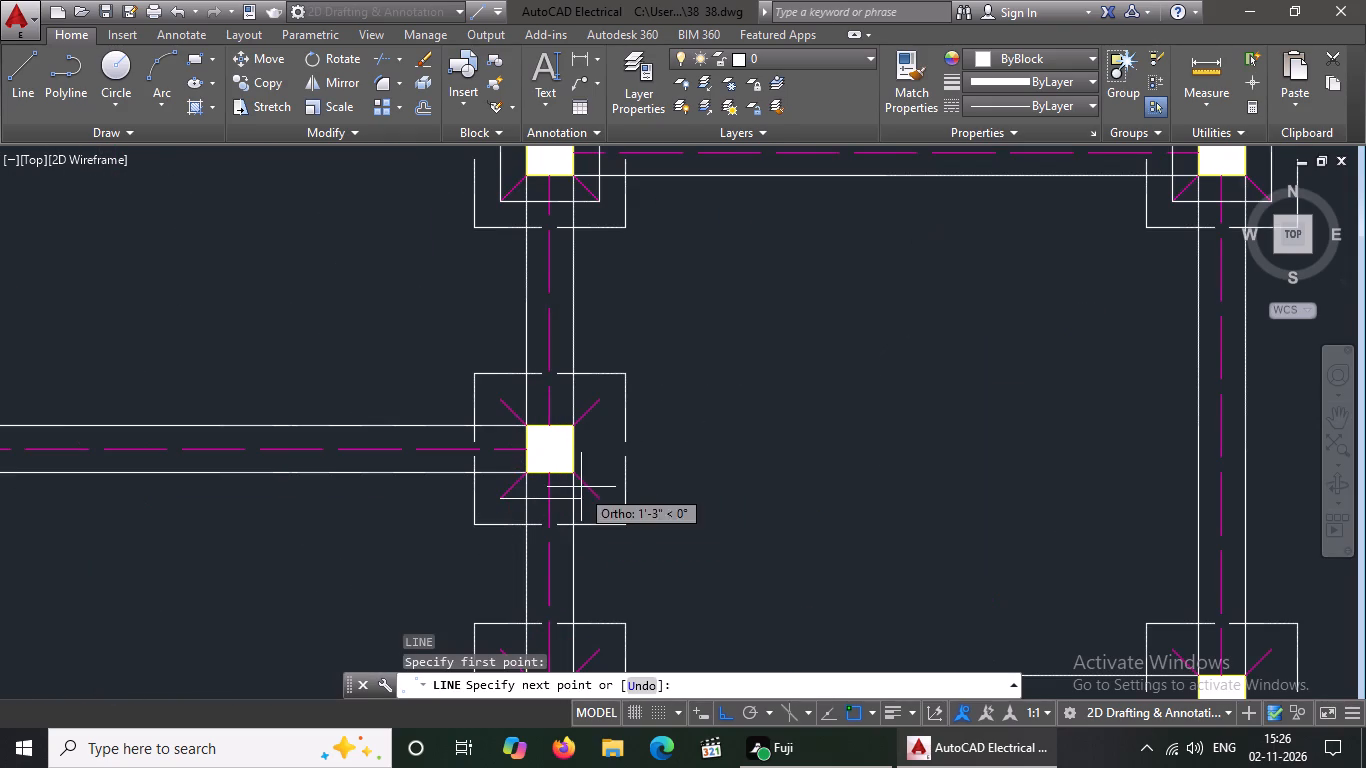
click(592, 497)
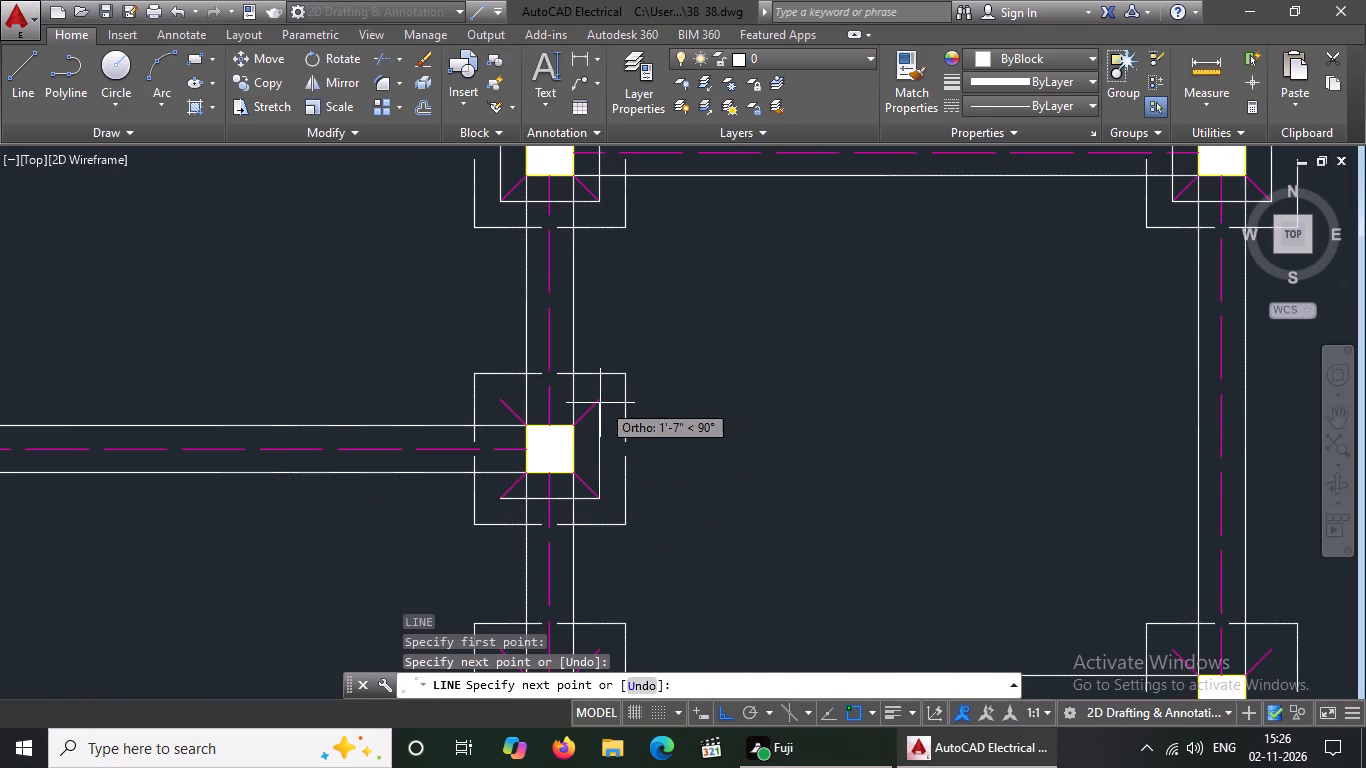
click(601, 400)
click(500, 399)
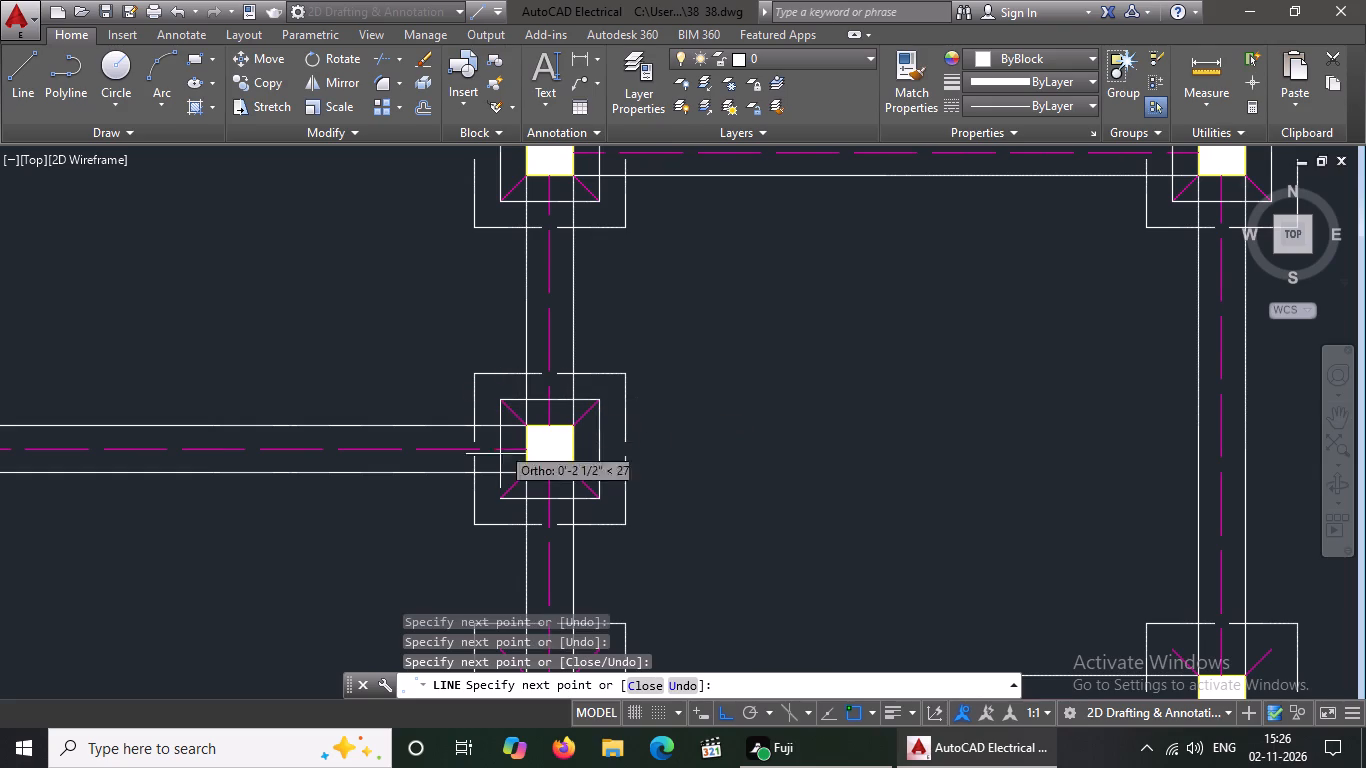
click(504, 499)
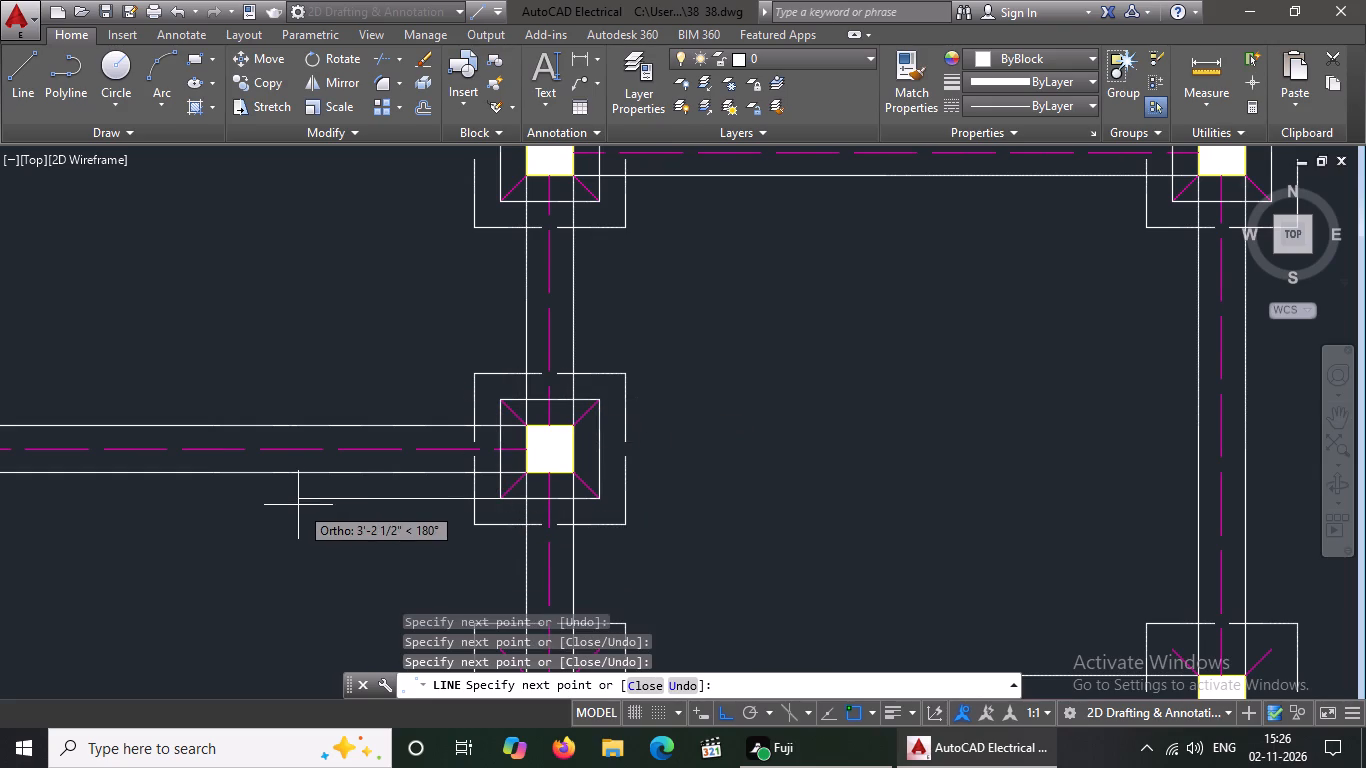
key(Return)
Draw an inner square of lines joining the four diagonal ends on the west column line's footing at the west end of the same cross beam.
key(l)
key(Return)
scroll(416, 473, down, 2)
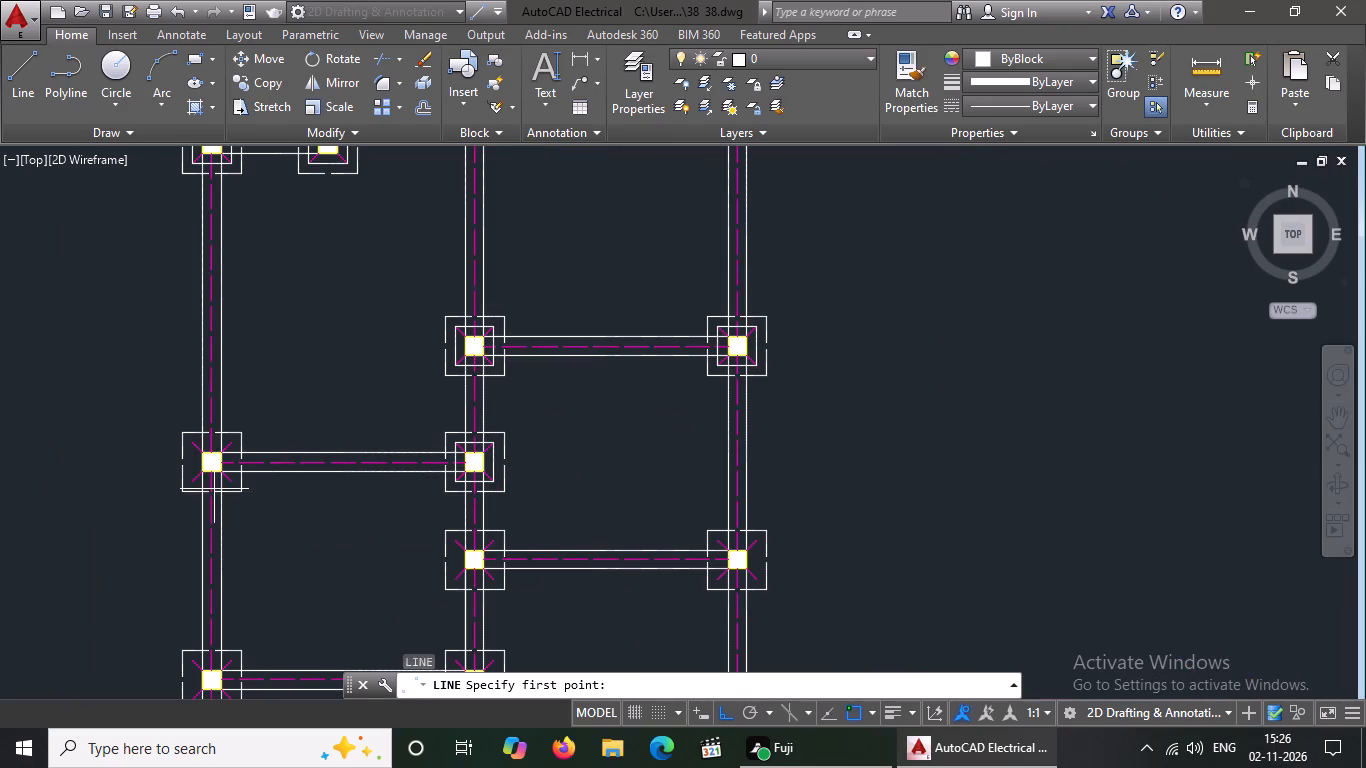
scroll(214, 489, up, 4)
drag(50, 453, 71, 447)
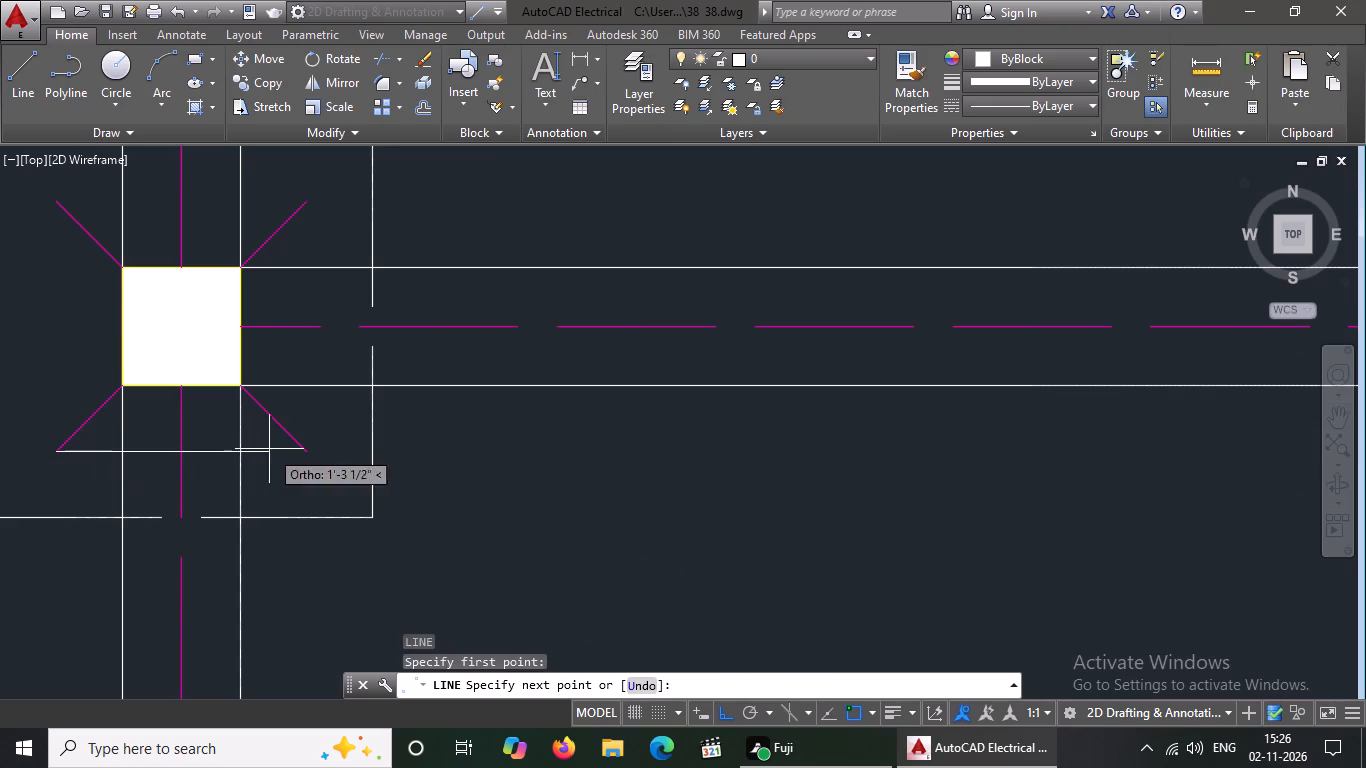
click(302, 448)
click(305, 200)
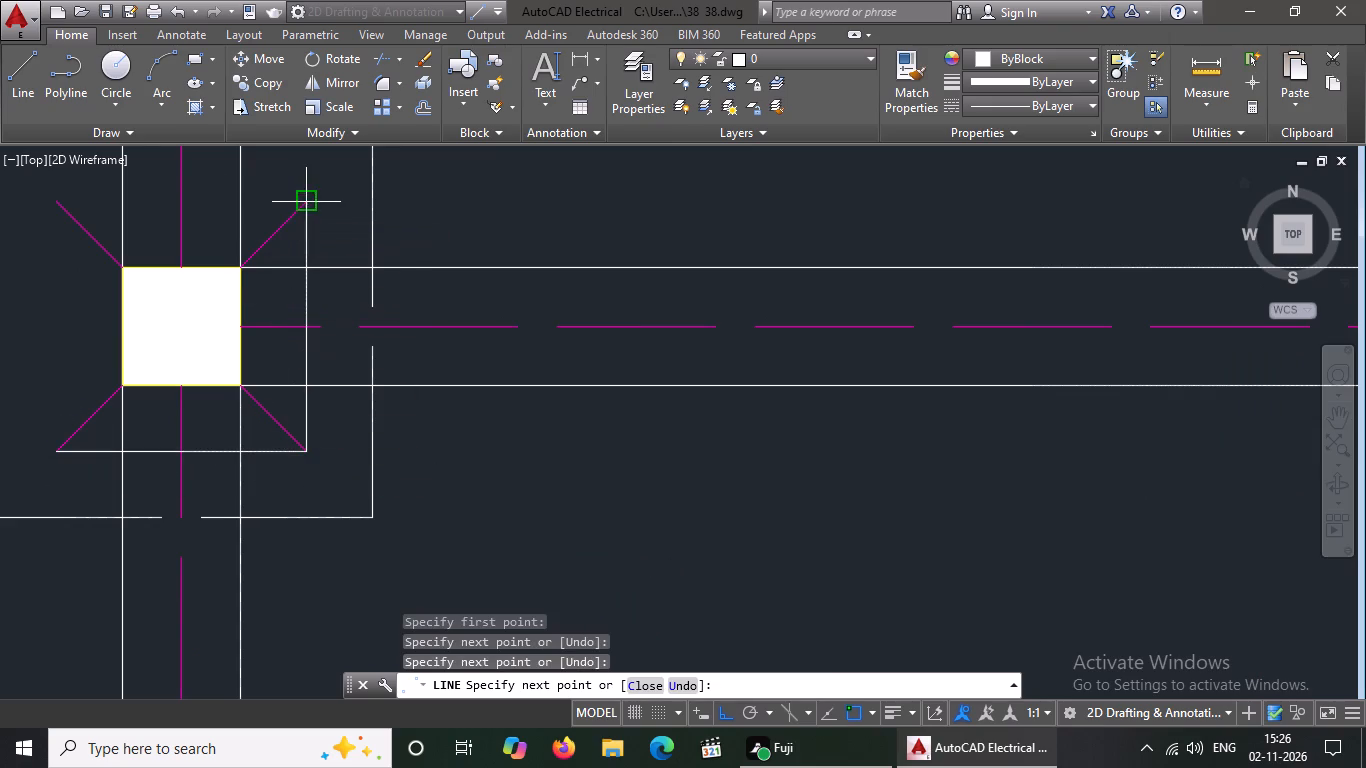
click(60, 202)
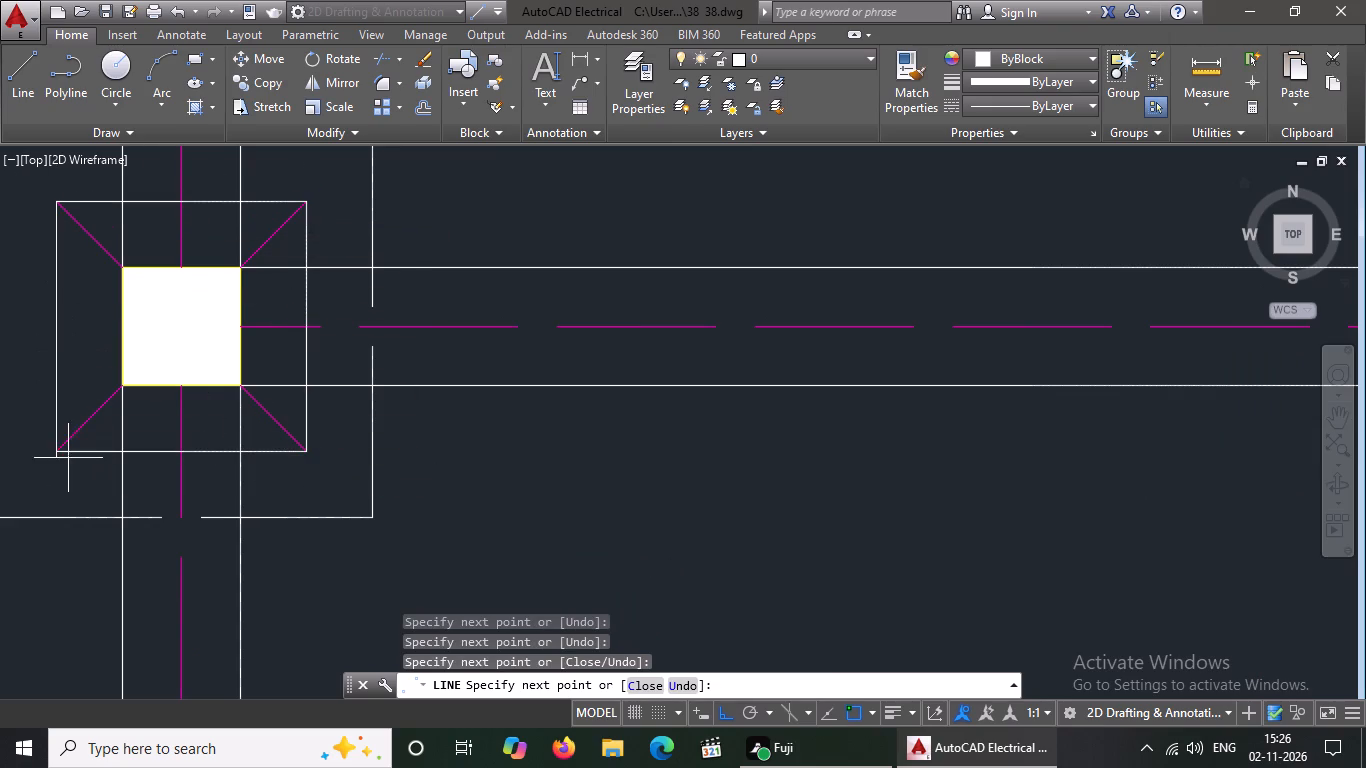
click(57, 449)
scroll(341, 451, down, 3)
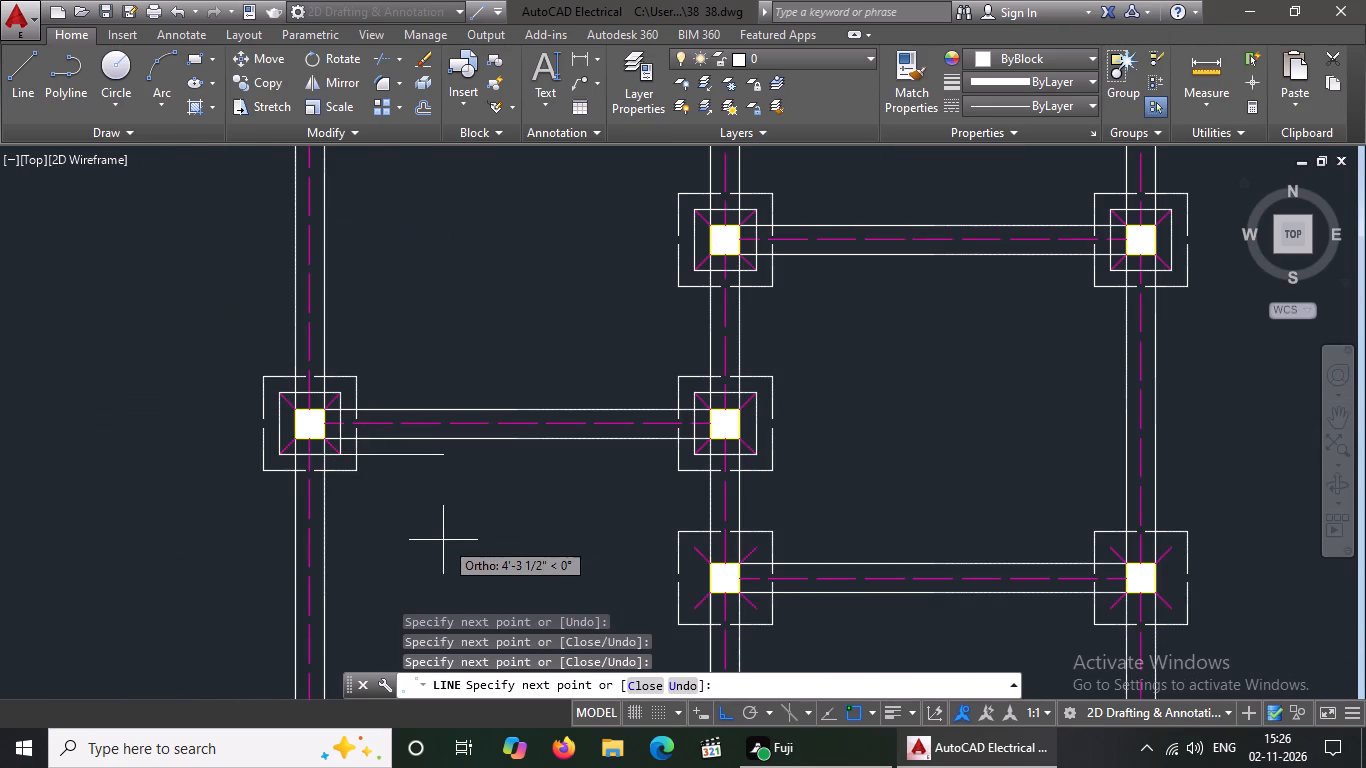
key(Return)
Draw an inner square of lines joining the diagonal ends on the middle column line's next footing south, at the west end of the eastern cross beam.
key(l)
key(Return)
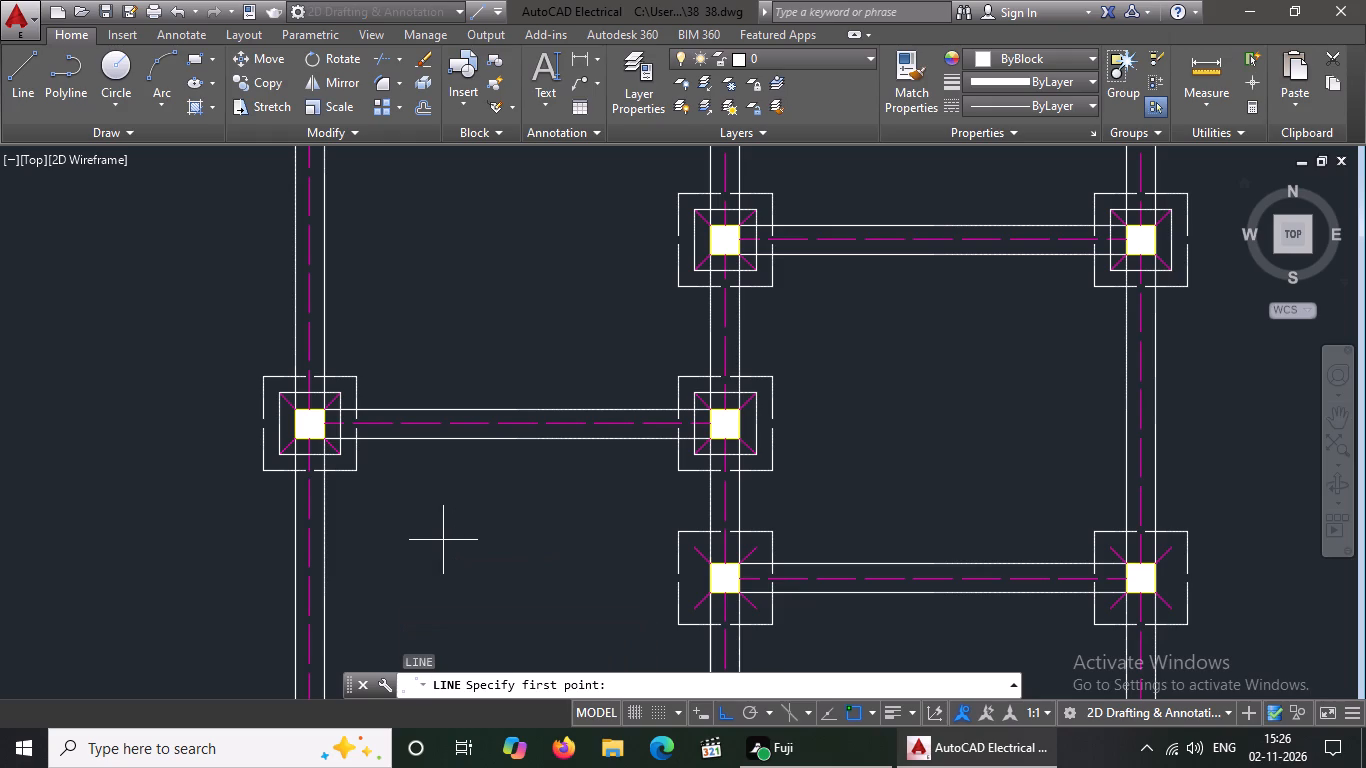
scroll(760, 639, up, 2)
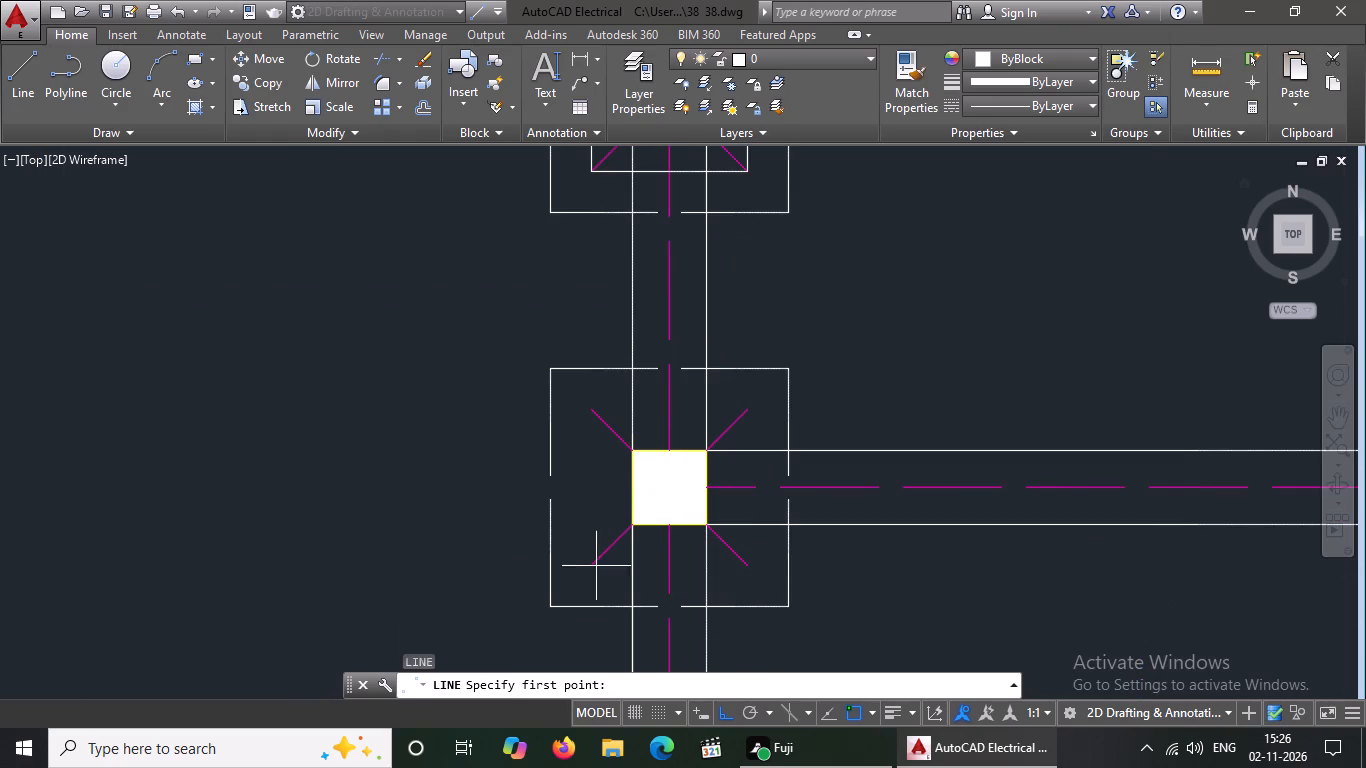
click(591, 564)
drag(593, 411, 616, 418)
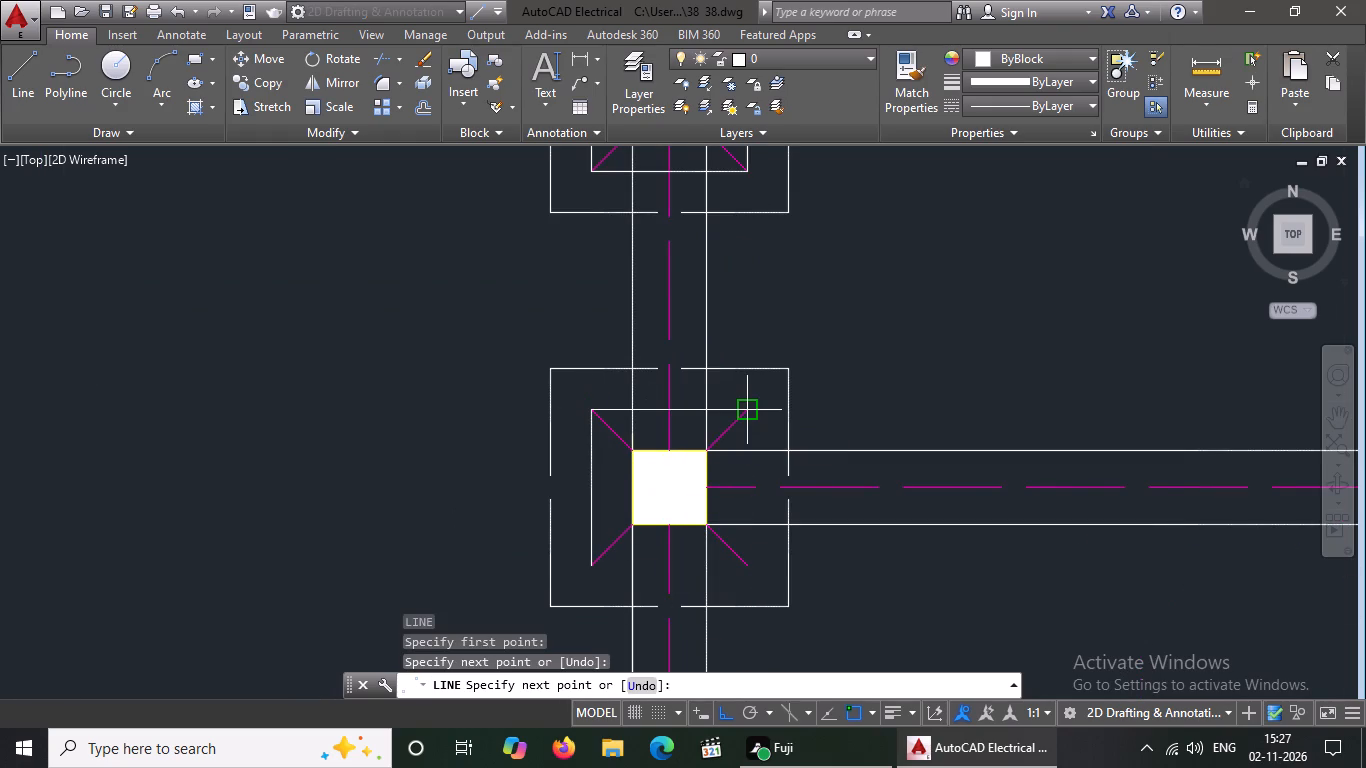
click(741, 413)
click(741, 568)
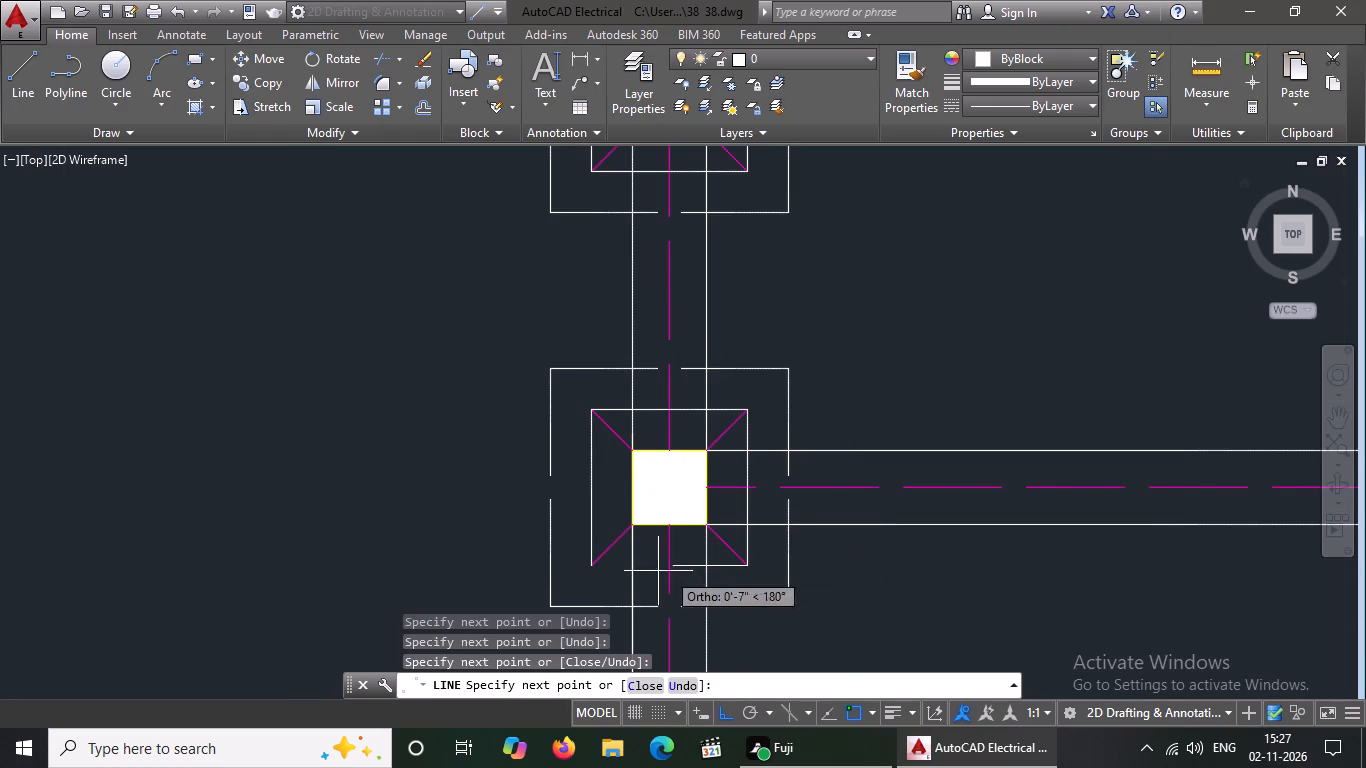
click(595, 564)
key(Return)
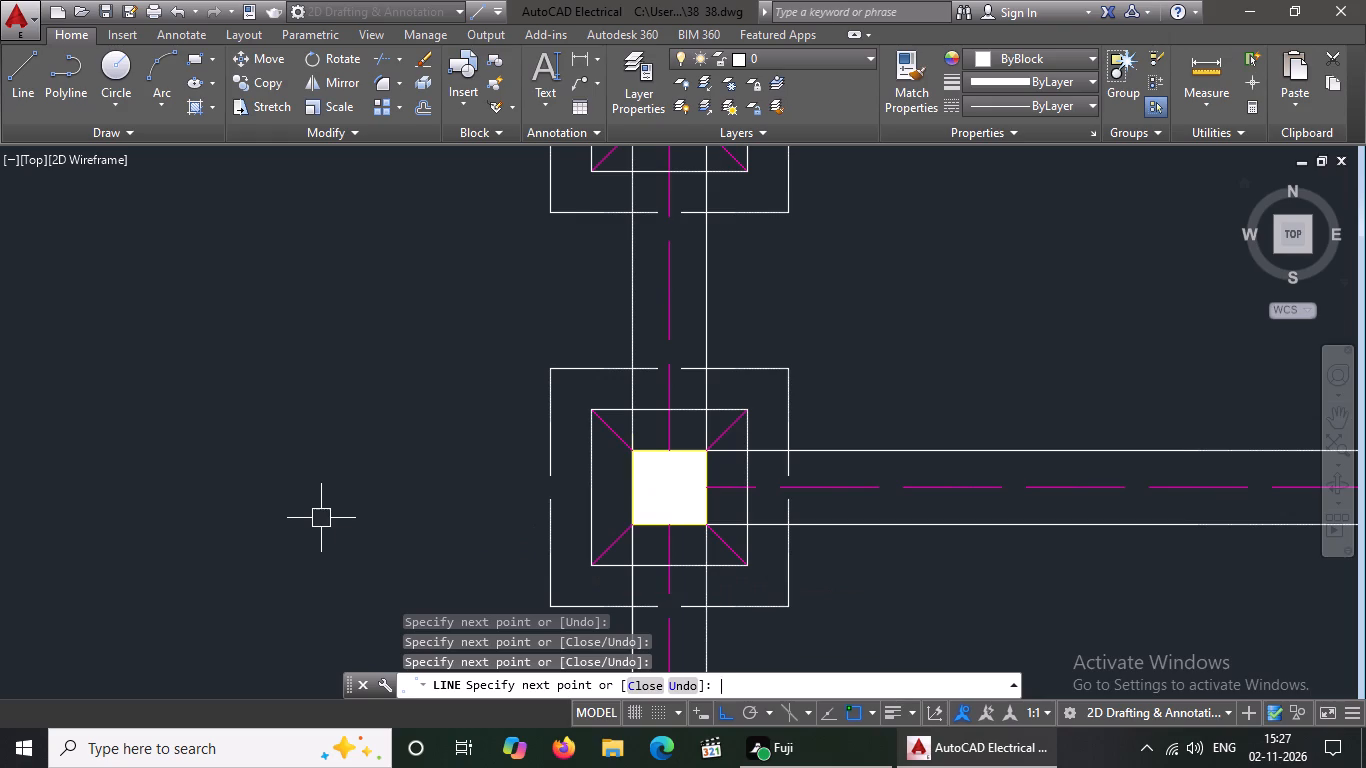
Draw an inner square of lines joining the four diagonal ends on the east column line's footing at the east end of the same cross beam.
key(l)
key(Return)
scroll(321, 494, down, 4)
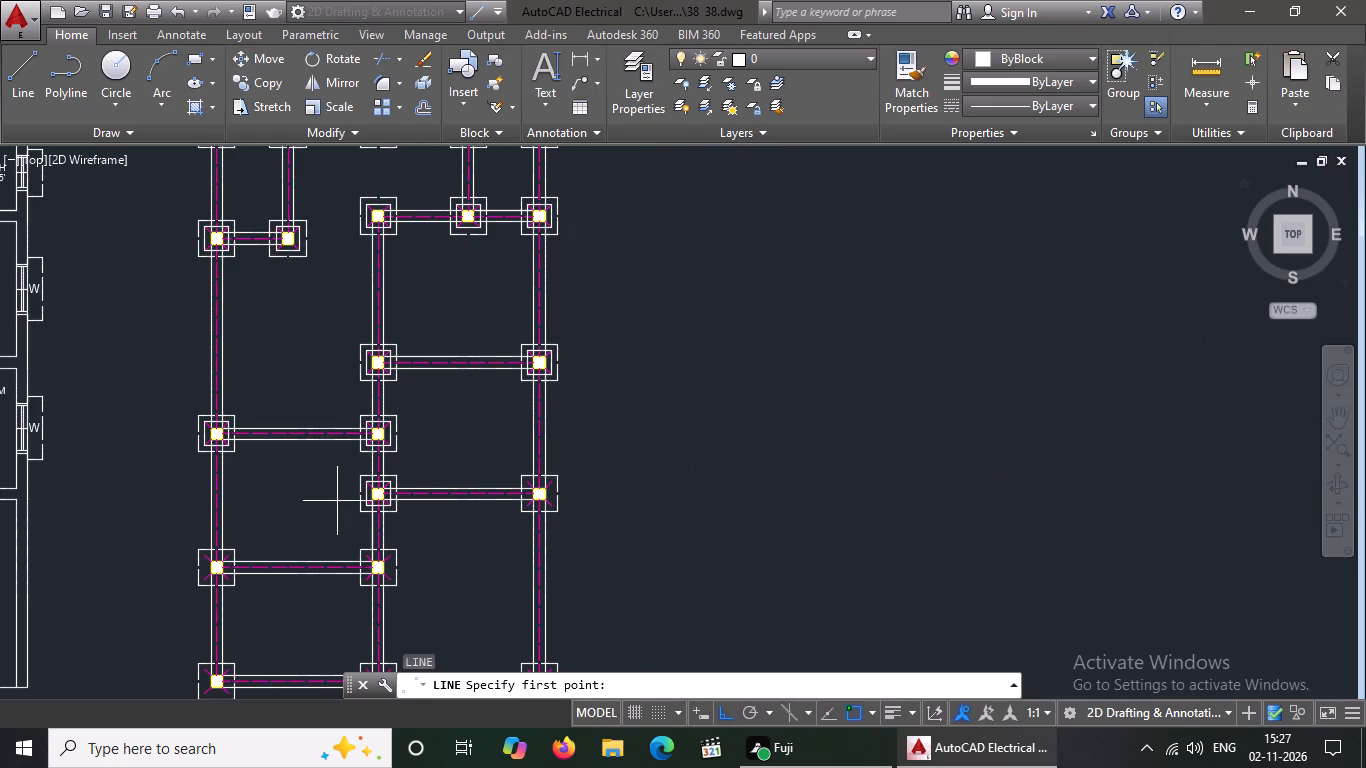
scroll(341, 501, up, 2)
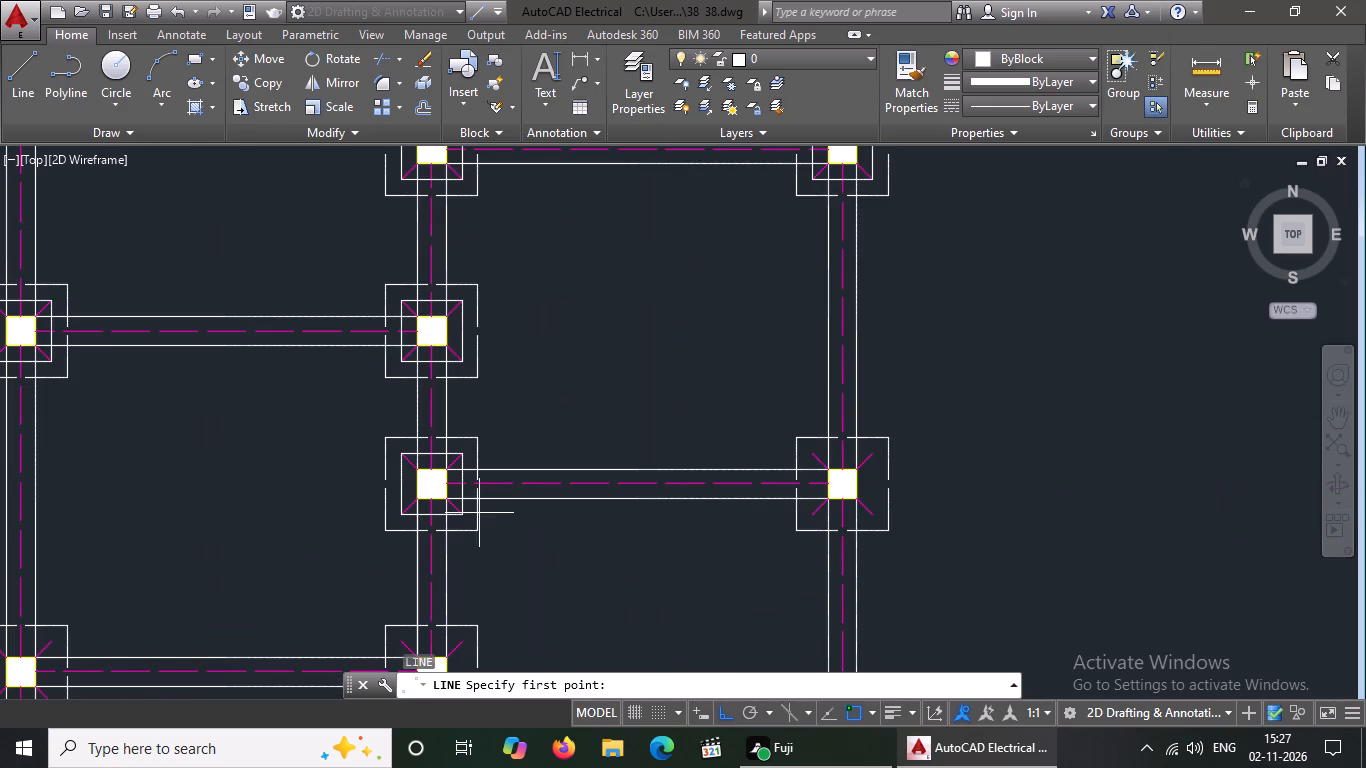
scroll(479, 513, up, 1)
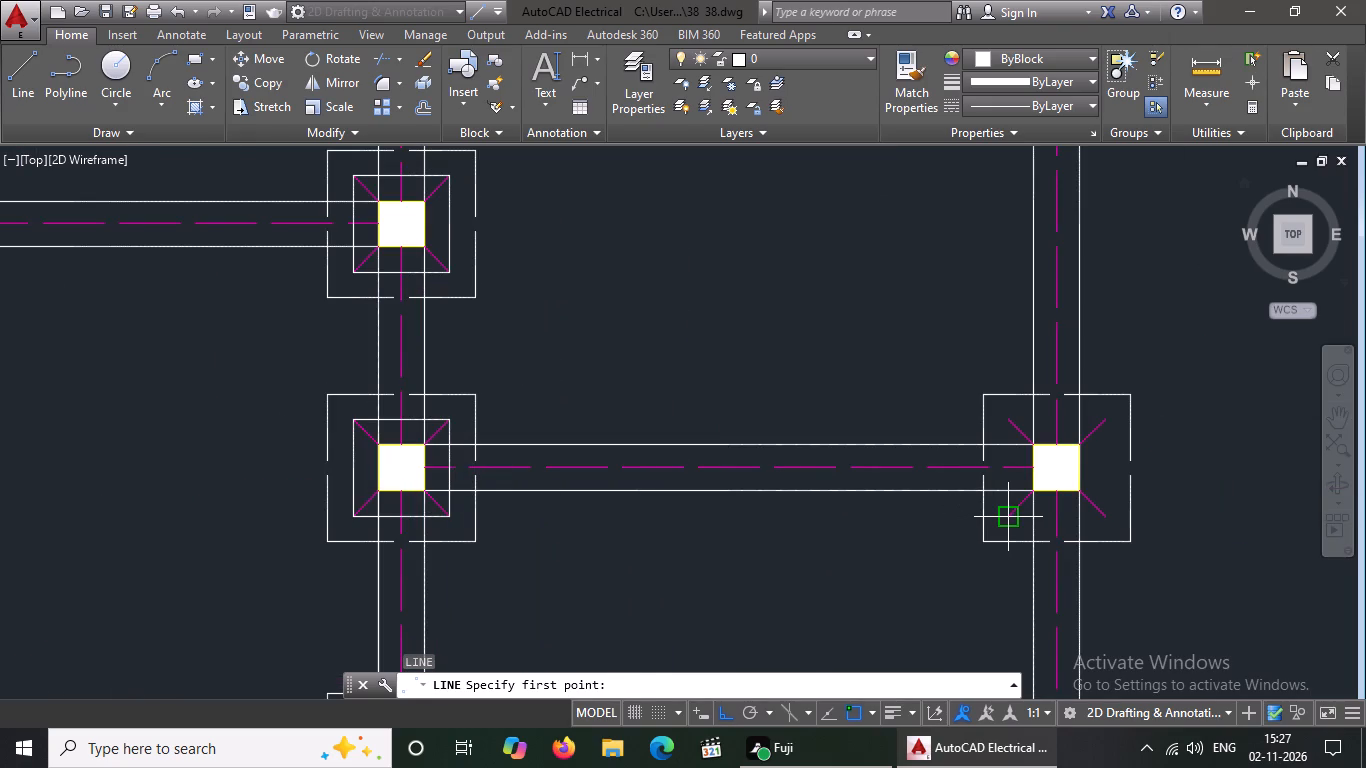
click(1008, 517)
click(1011, 419)
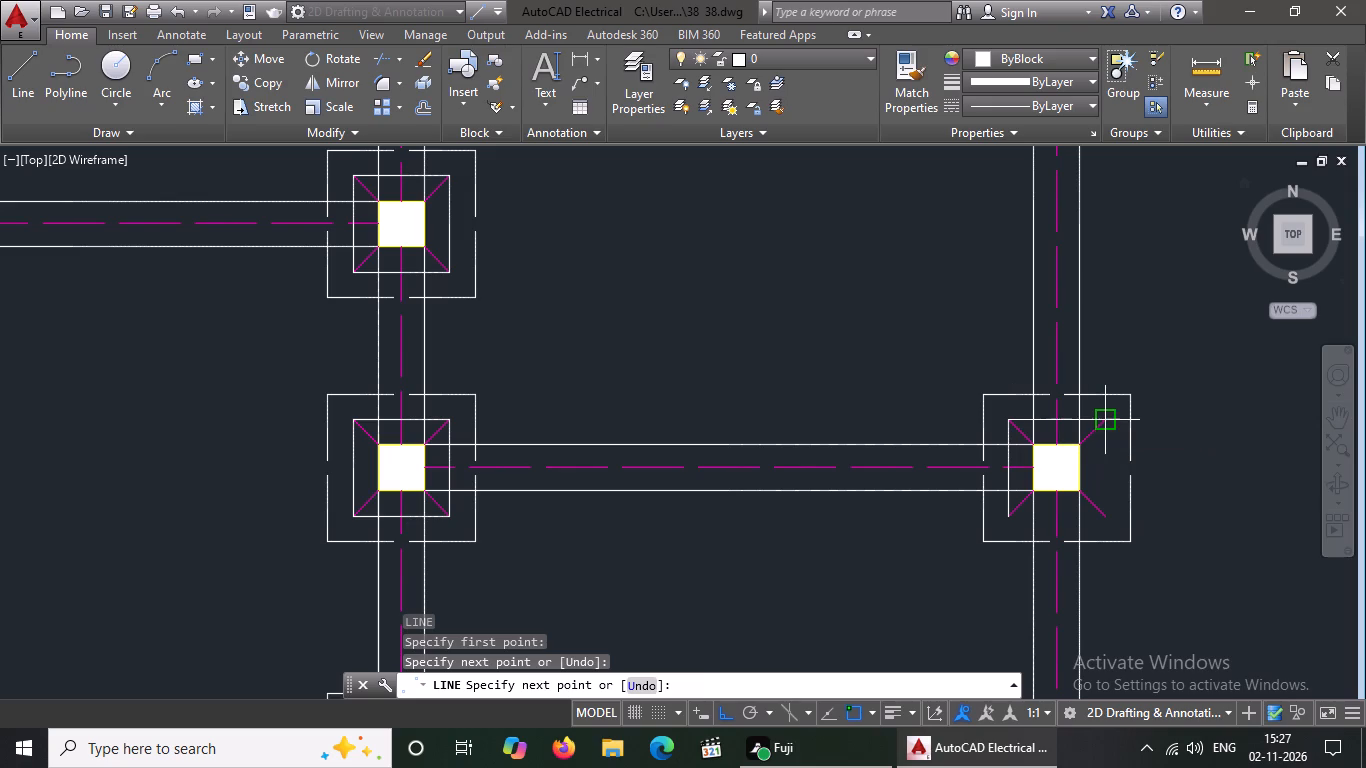
click(1099, 427)
click(1096, 514)
click(1007, 515)
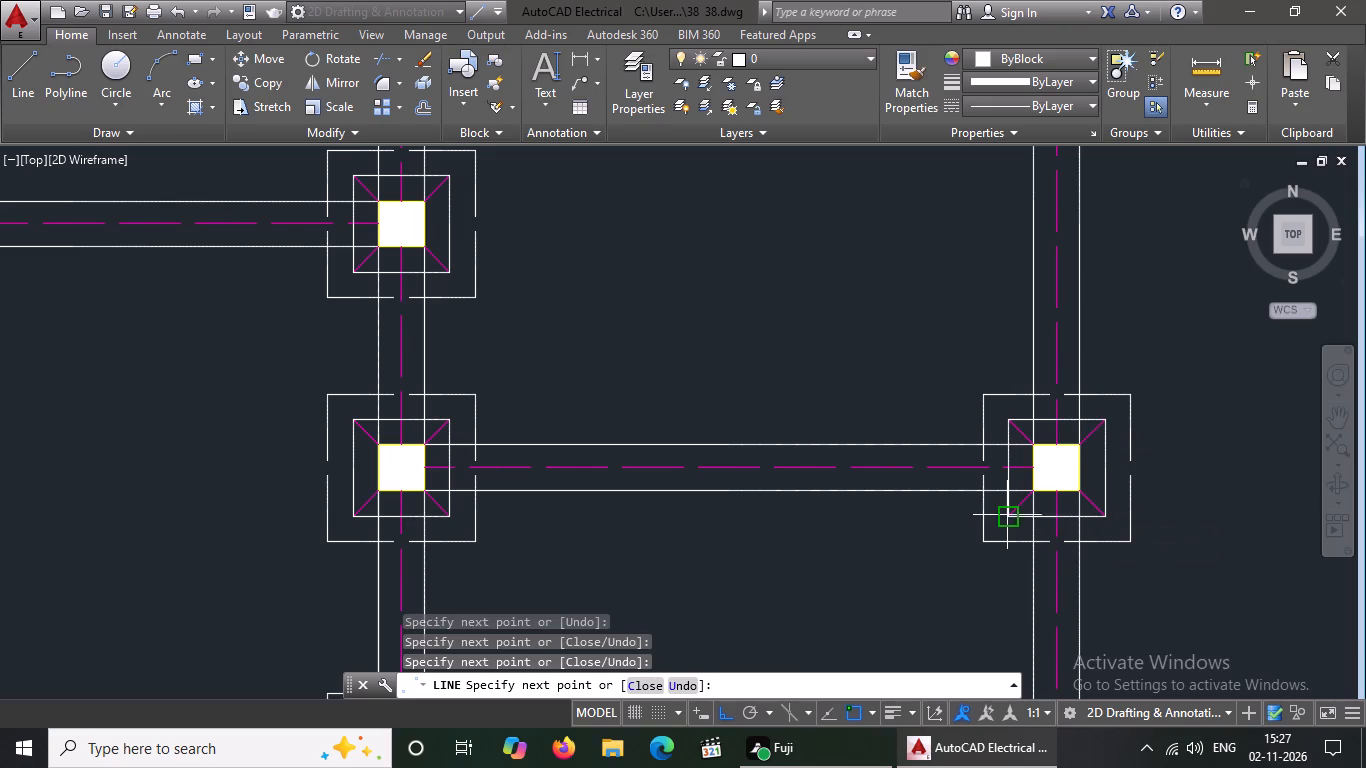
key(Return)
Draw an inner square of lines joining the diagonal ends on the west column line's next footing south, at the west end of the next cross beam.
key(l)
key(Return)
scroll(798, 364, down, 4)
scroll(778, 453, up, 2)
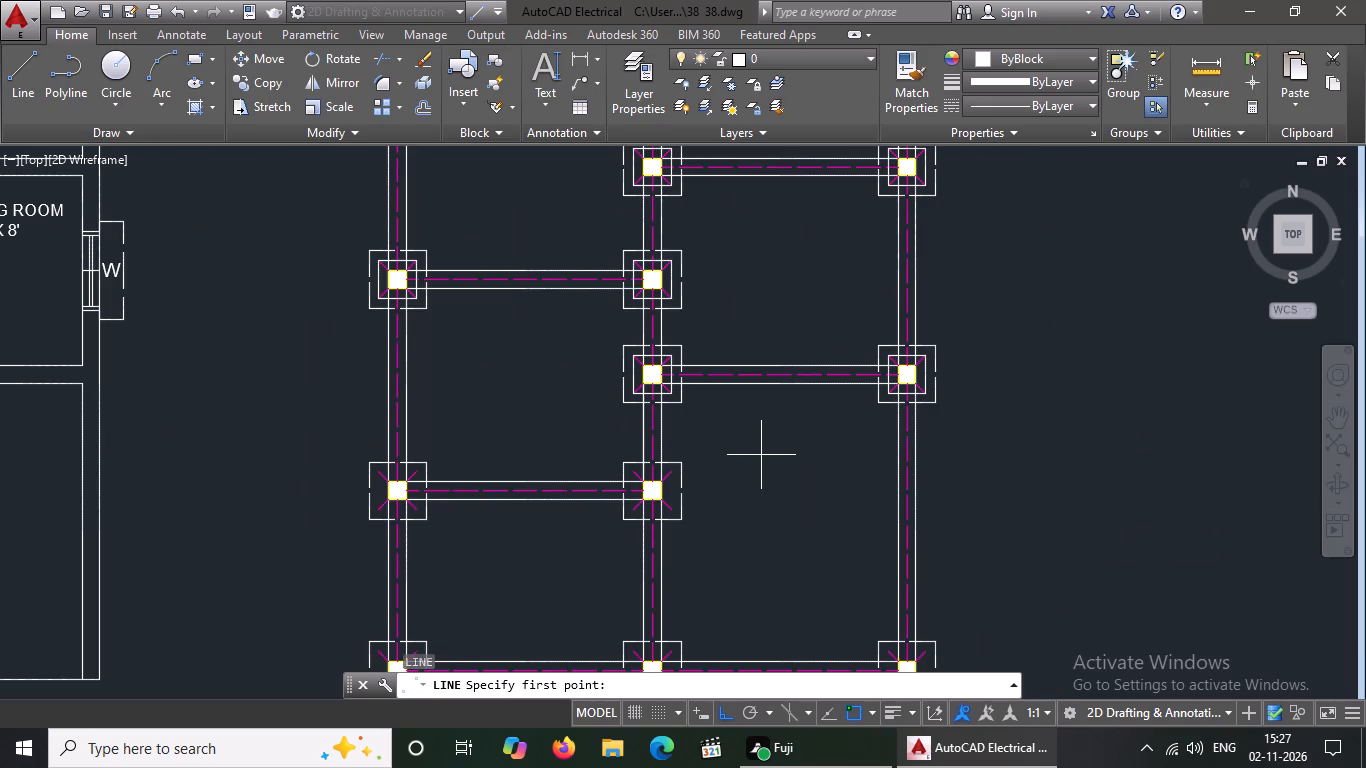
scroll(405, 503, up, 2)
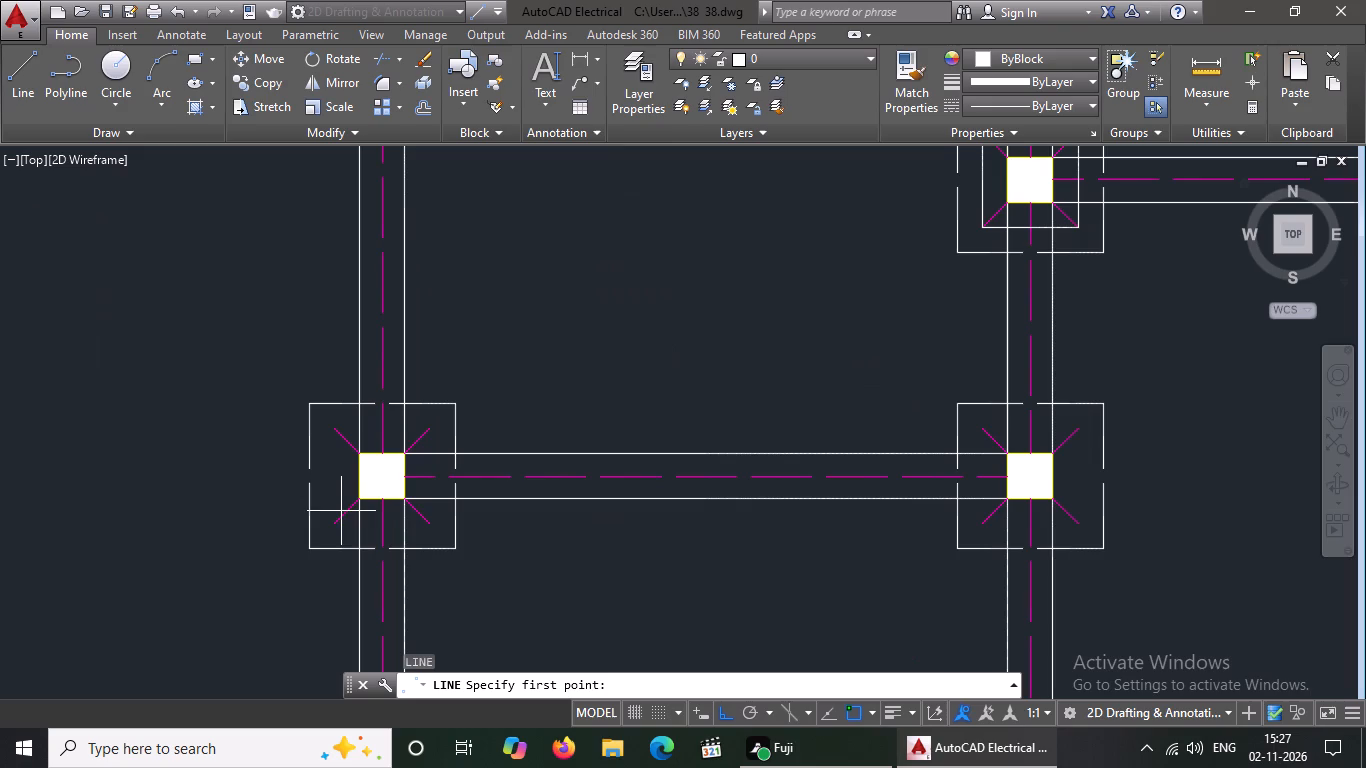
click(334, 524)
drag(339, 424, 356, 429)
click(430, 429)
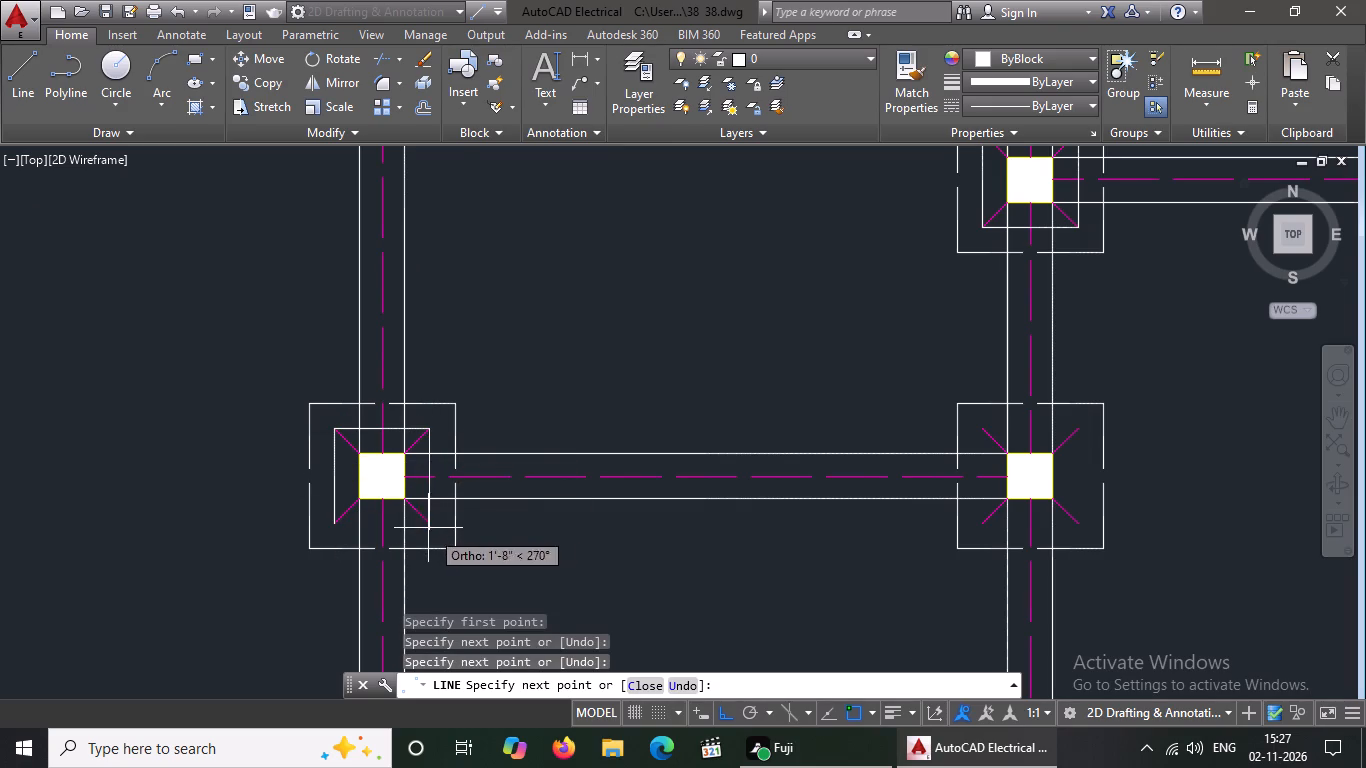
click(428, 523)
click(332, 524)
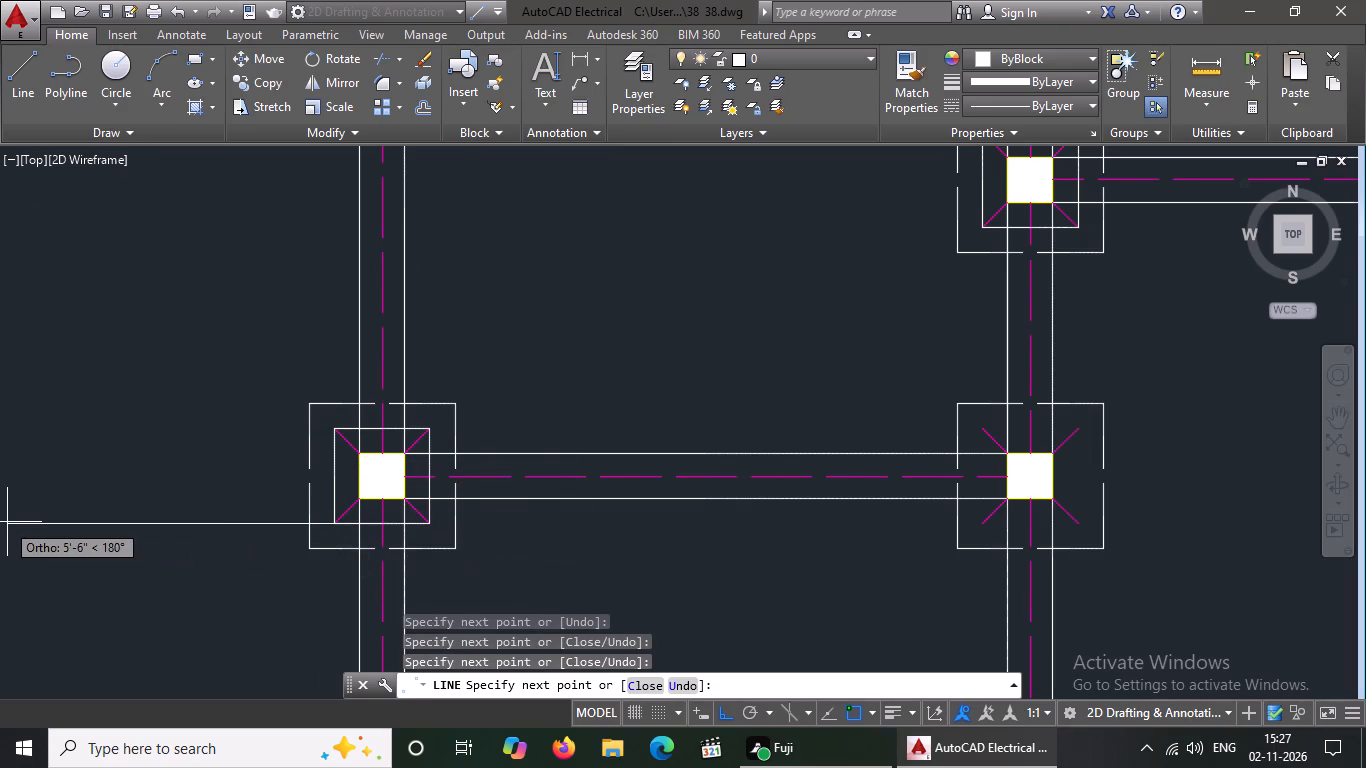
key(Return)
Draw an inner square of lines joining the four diagonal ends on the middle column line's footing at the east end of that cross beam.
key(l)
key(Return)
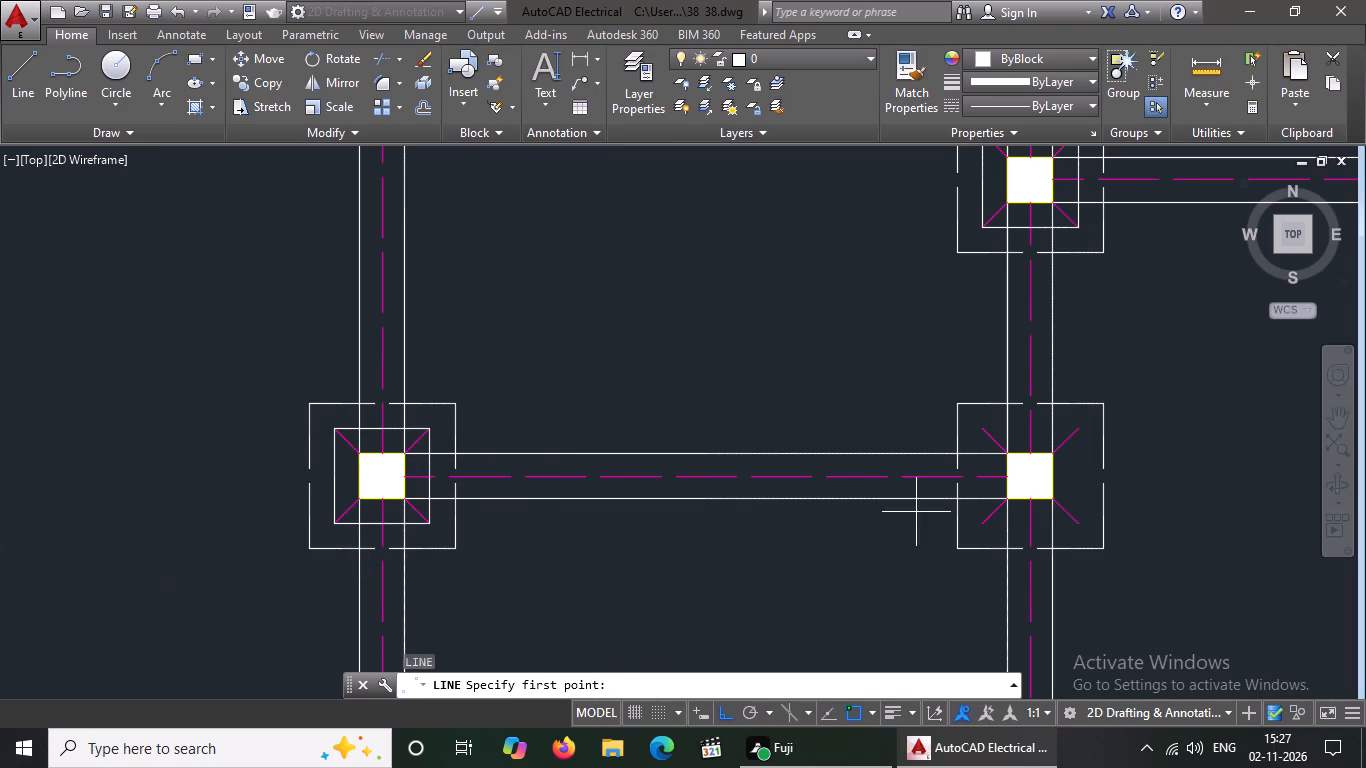
drag(986, 523, 991, 507)
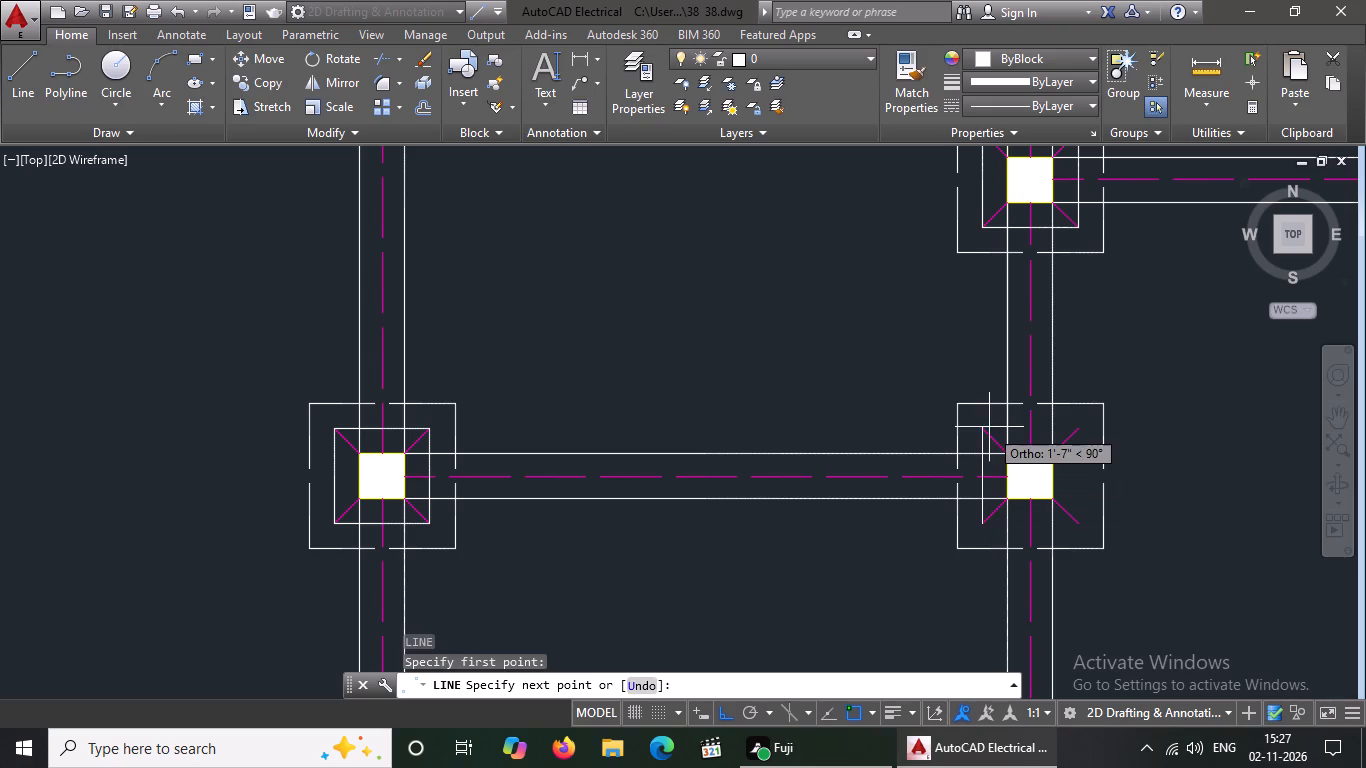
drag(988, 430, 1031, 436)
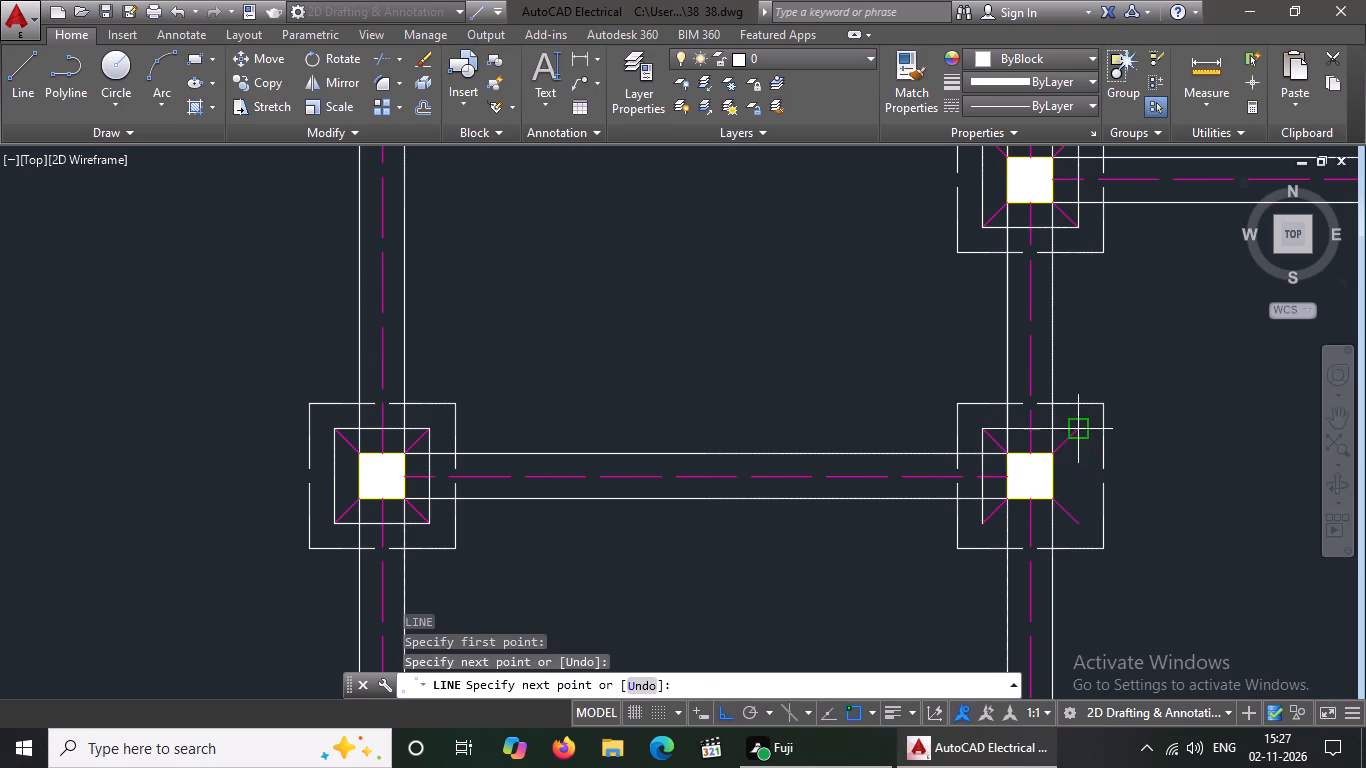
click(1079, 427)
click(1077, 525)
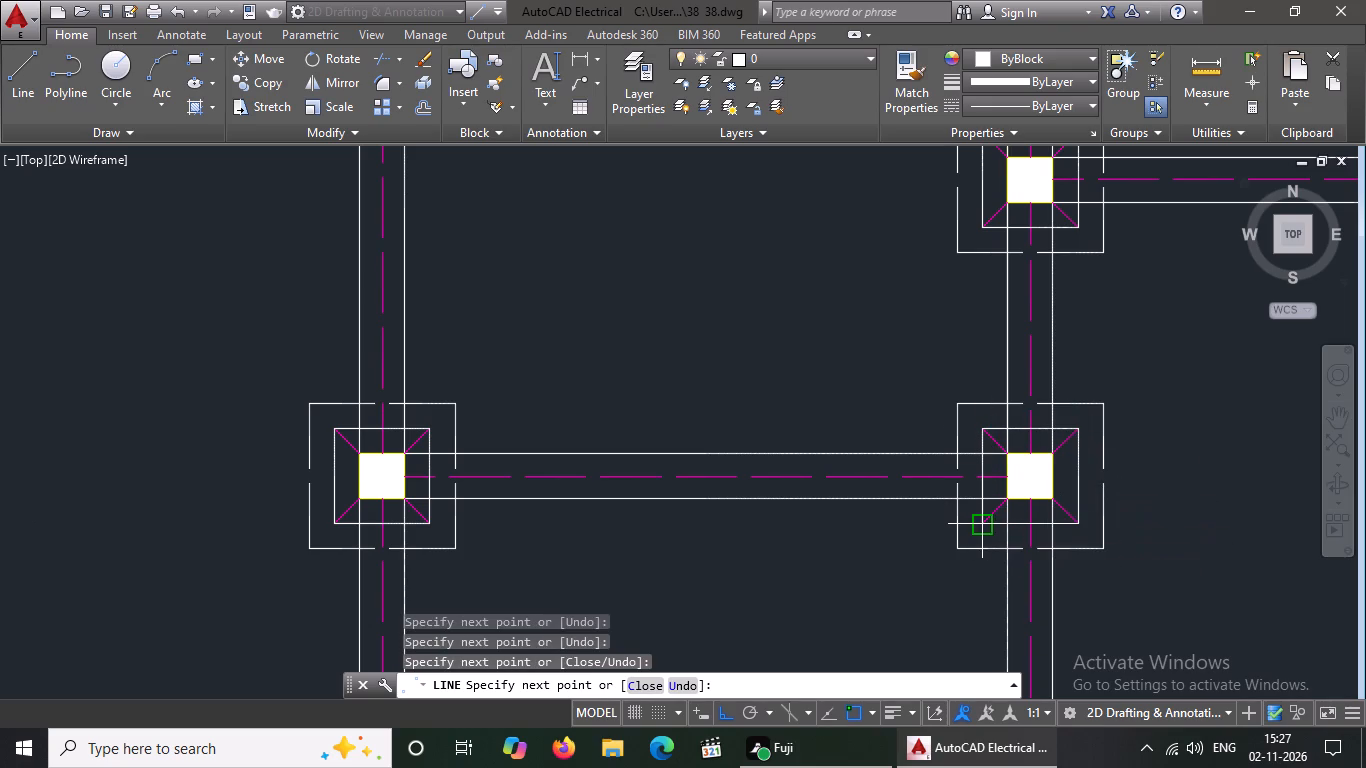
drag(983, 523, 968, 525)
key(Return)
Start the Line command for the inner square on the next unfinished footing to the south.
key(l)
key(Return)
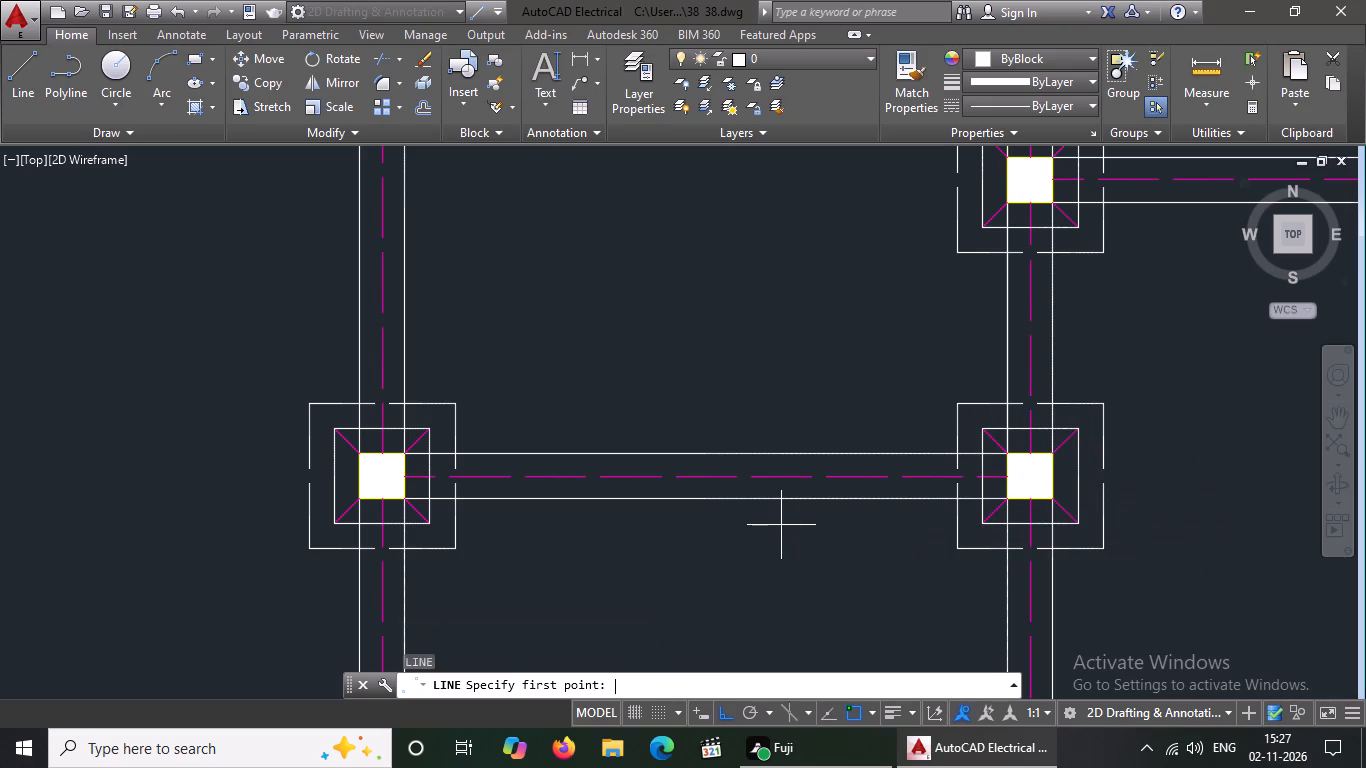
Draw an inner square of lines joining the four diagonal ends on the southwest corner footing.
scroll(1050, 262, down, 3)
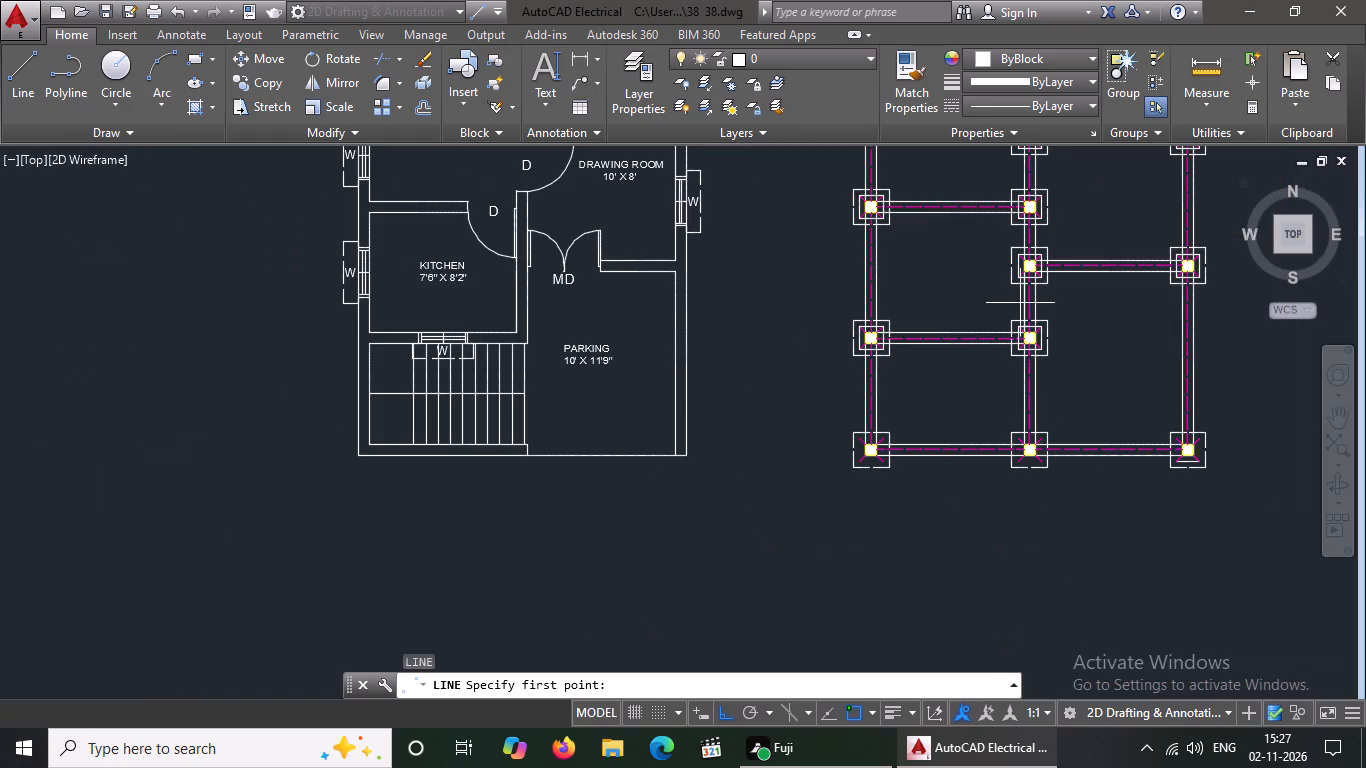
scroll(1056, 351, up, 2)
scroll(555, 628, up, 1)
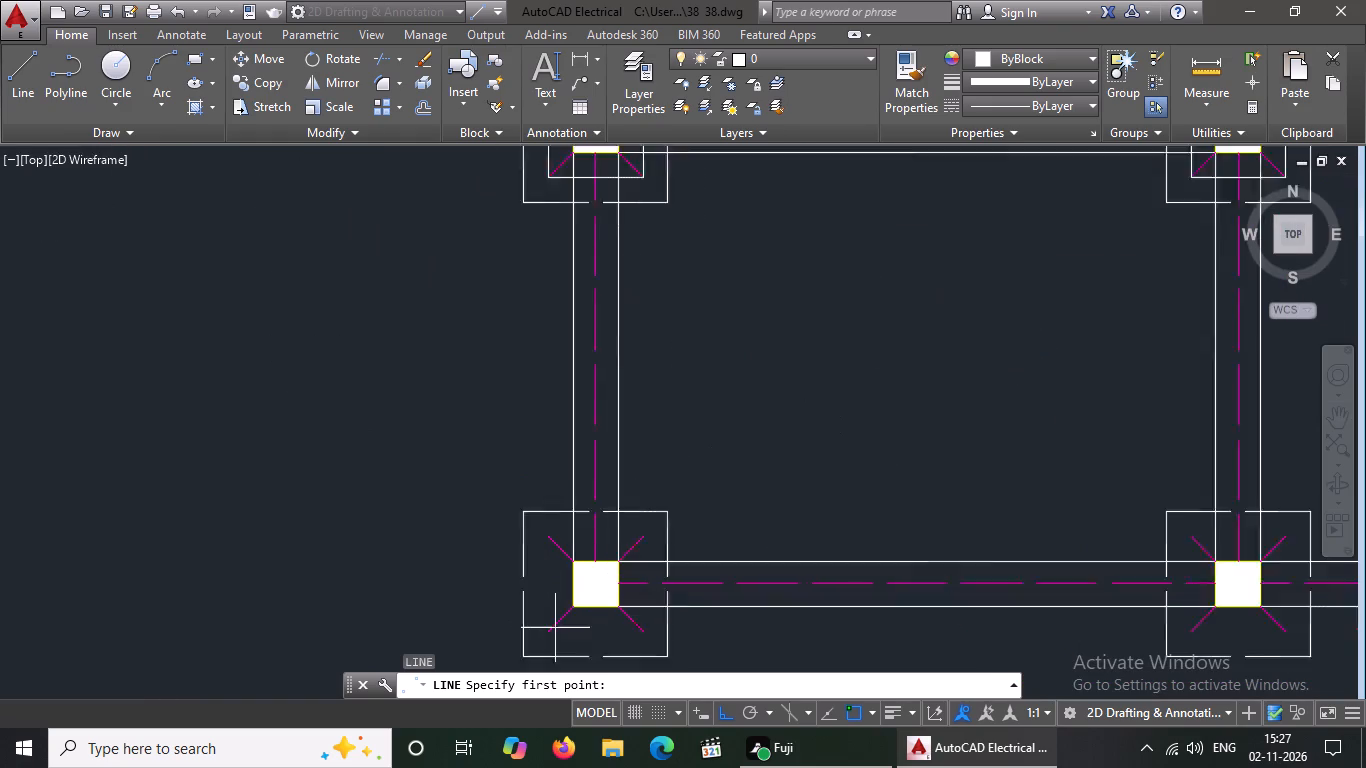
scroll(555, 628, up, 1)
click(545, 635)
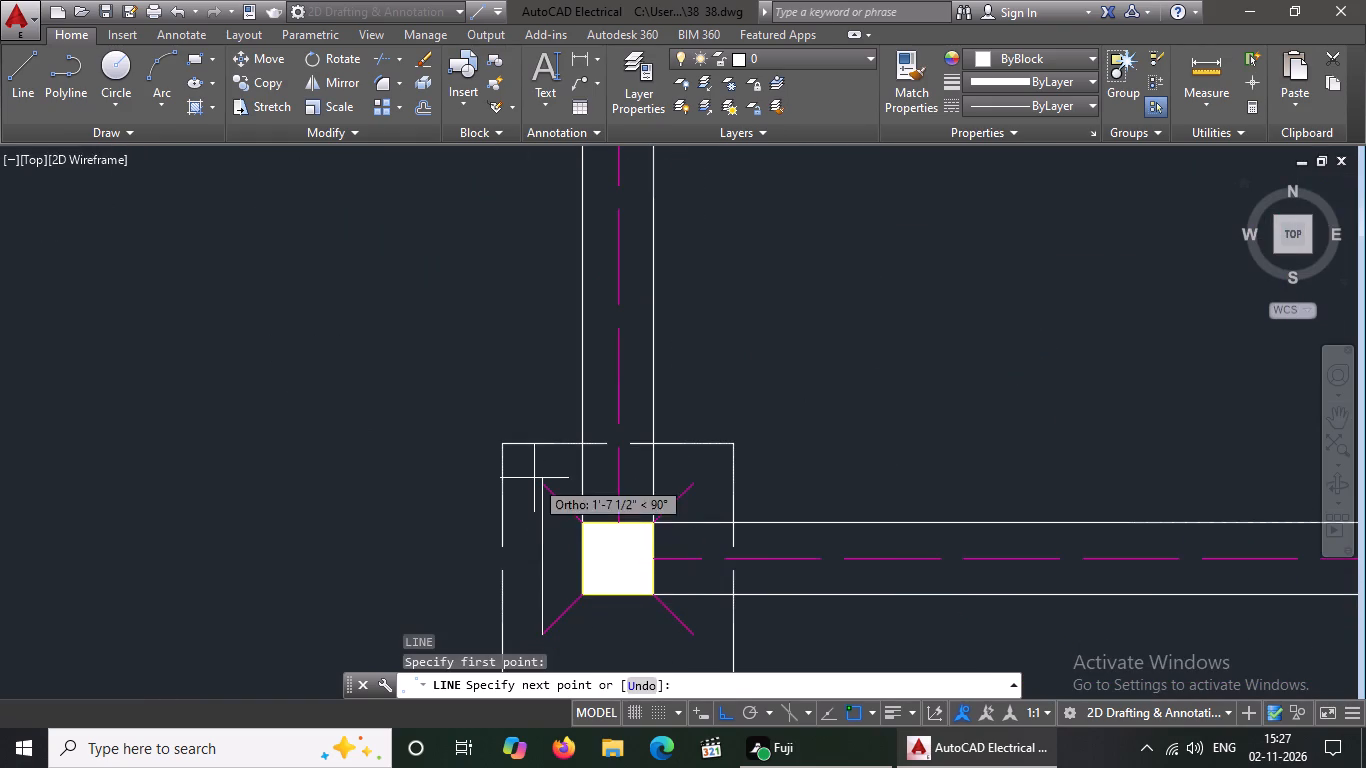
click(545, 485)
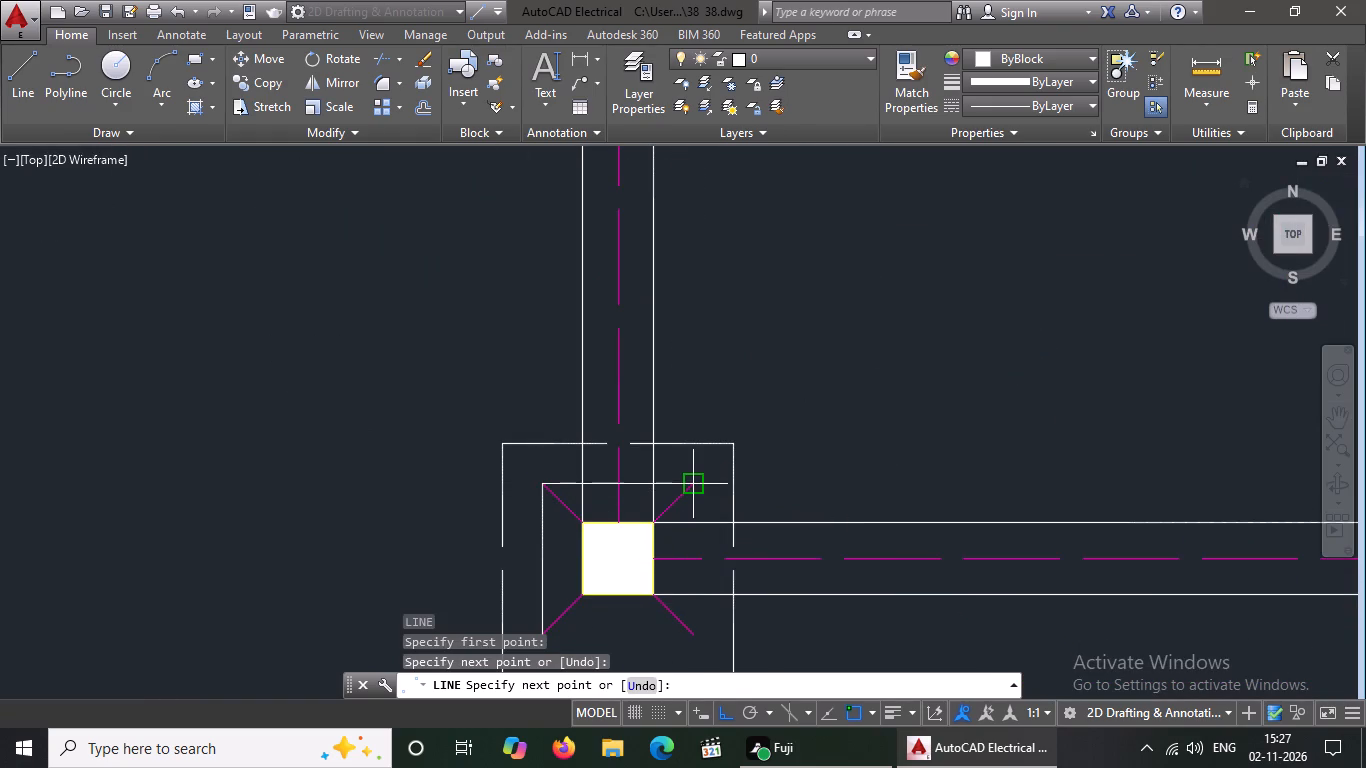
click(692, 488)
scroll(692, 475, down, 2)
scroll(699, 534, up, 2)
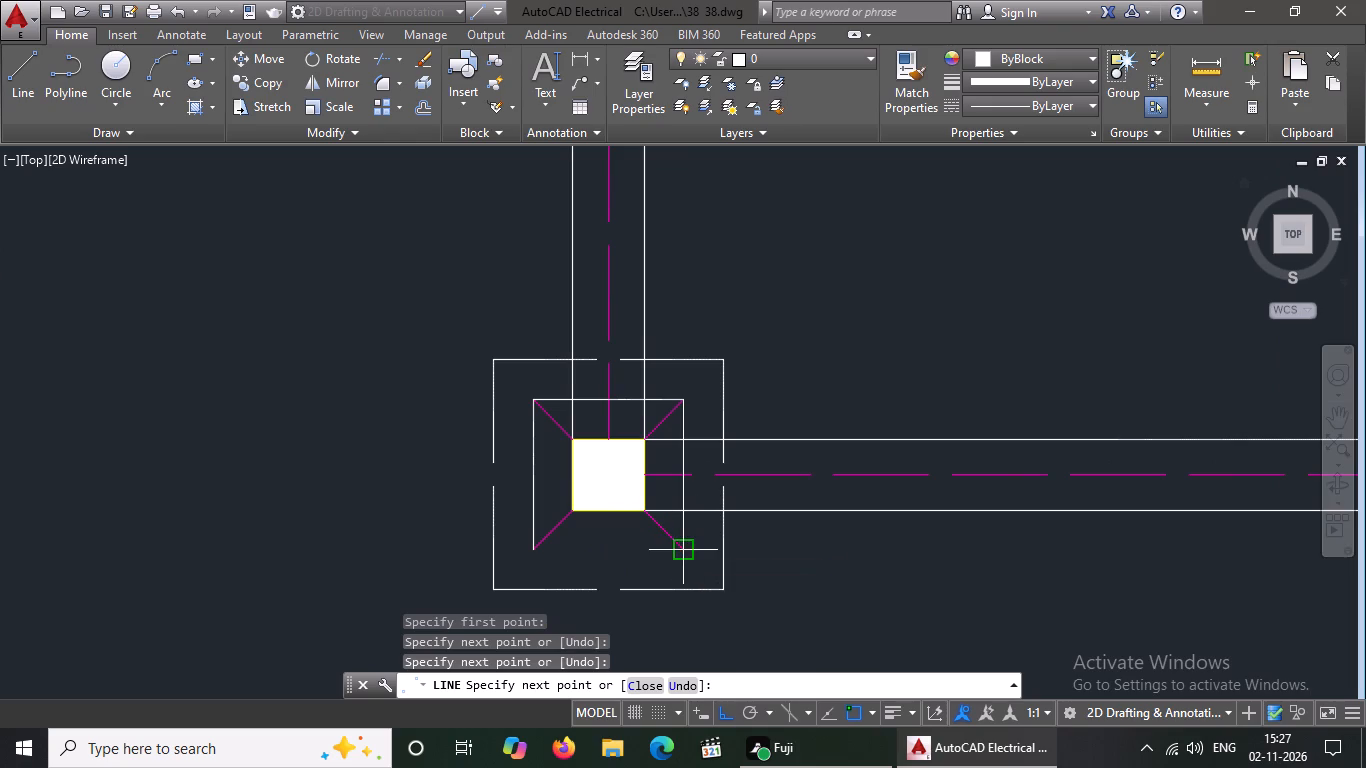
click(687, 549)
click(535, 548)
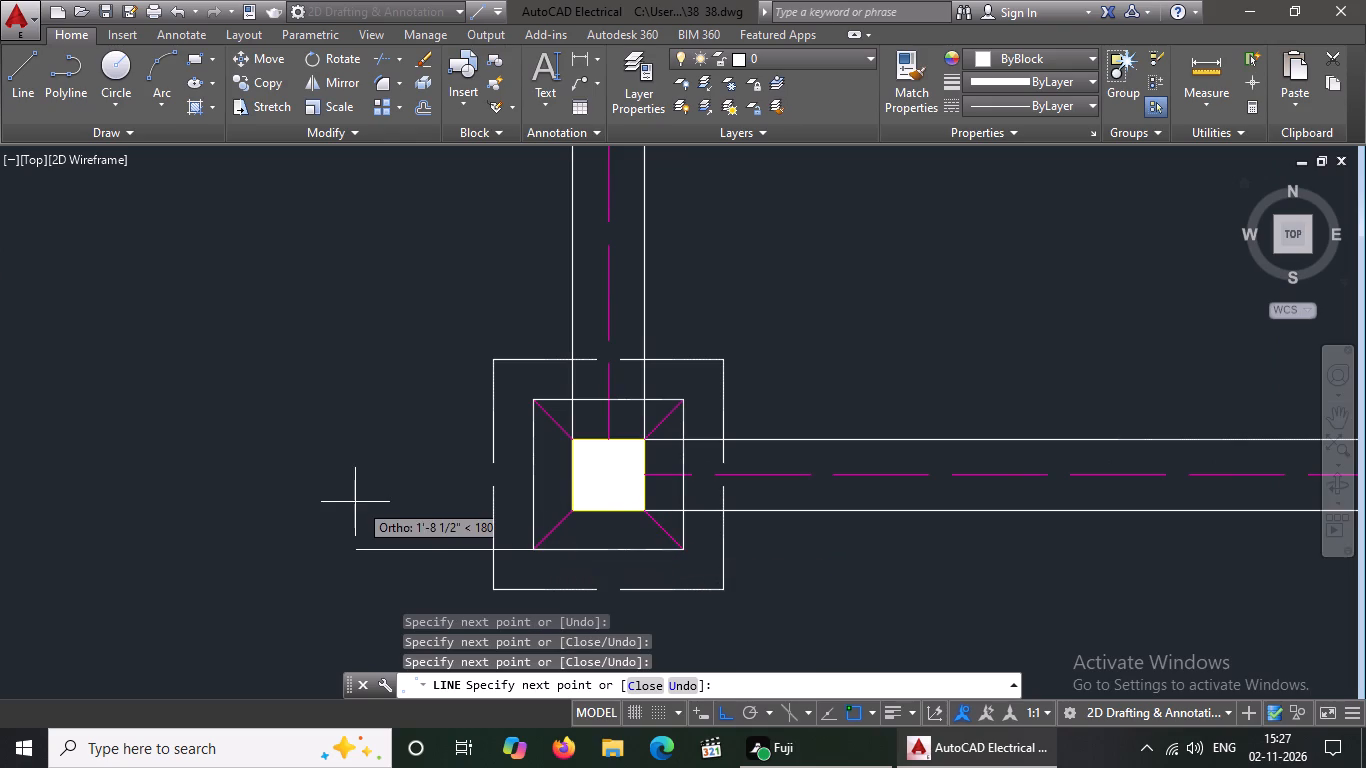
key(Return)
Draw an inner square of lines joining the four diagonal ends on the middle column line's footing along the southernmost beam.
key(l)
key(Return)
scroll(509, 221, down, 1)
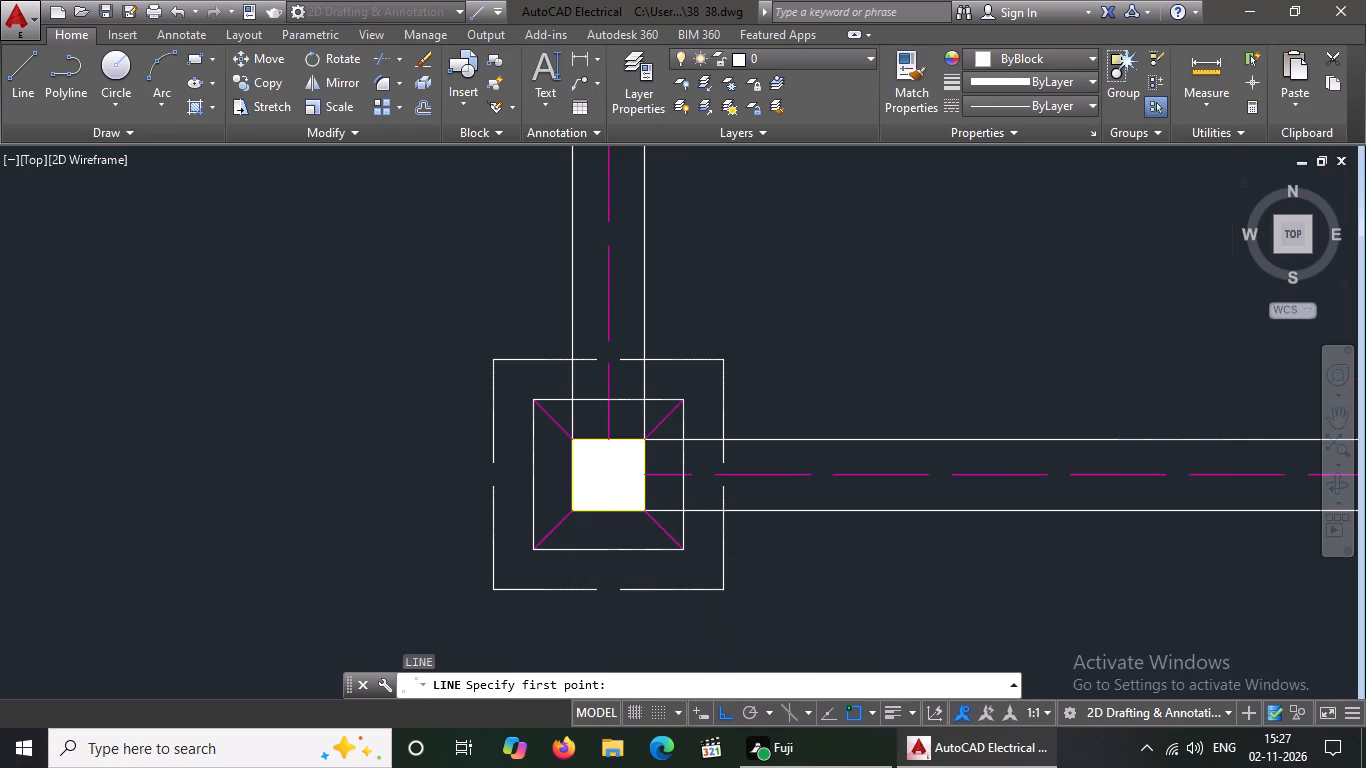
scroll(509, 221, down, 1)
scroll(1008, 340, up, 2)
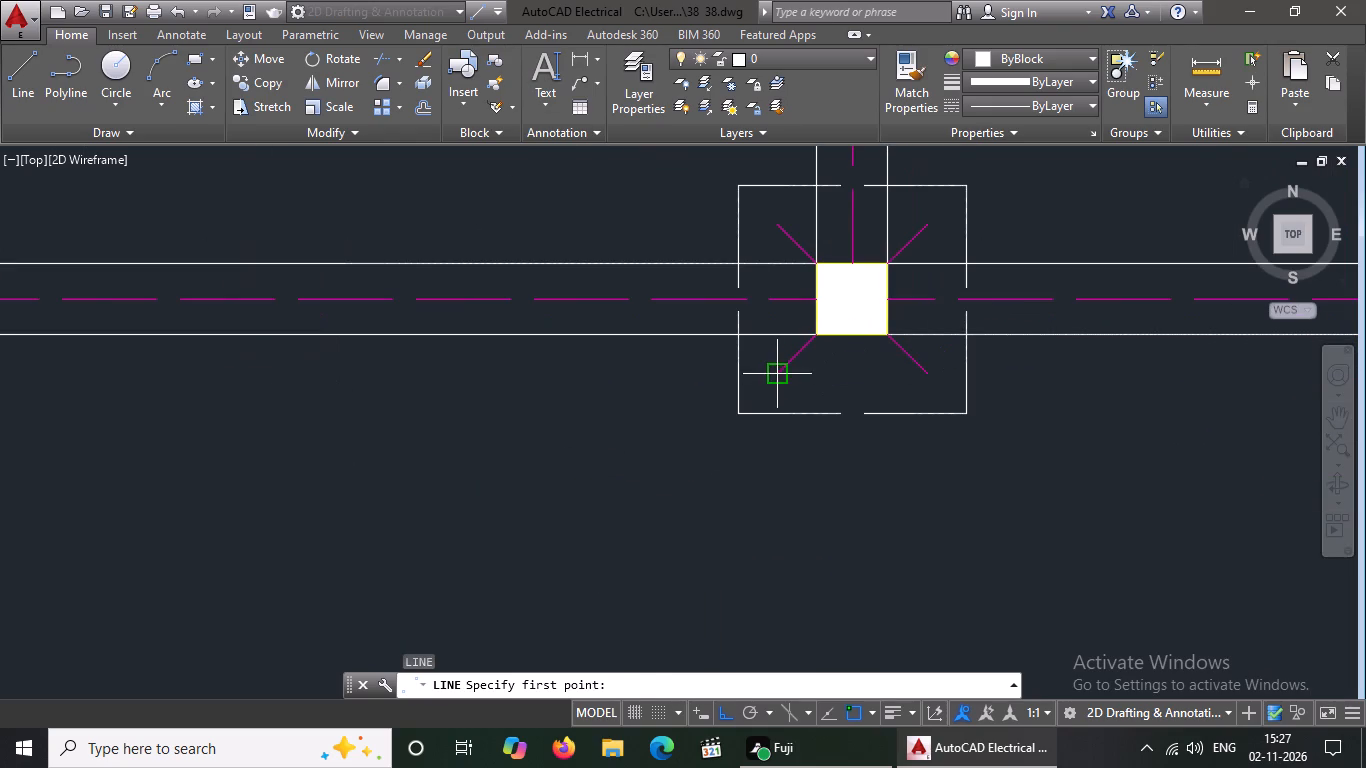
drag(780, 373, 784, 356)
drag(781, 228, 800, 228)
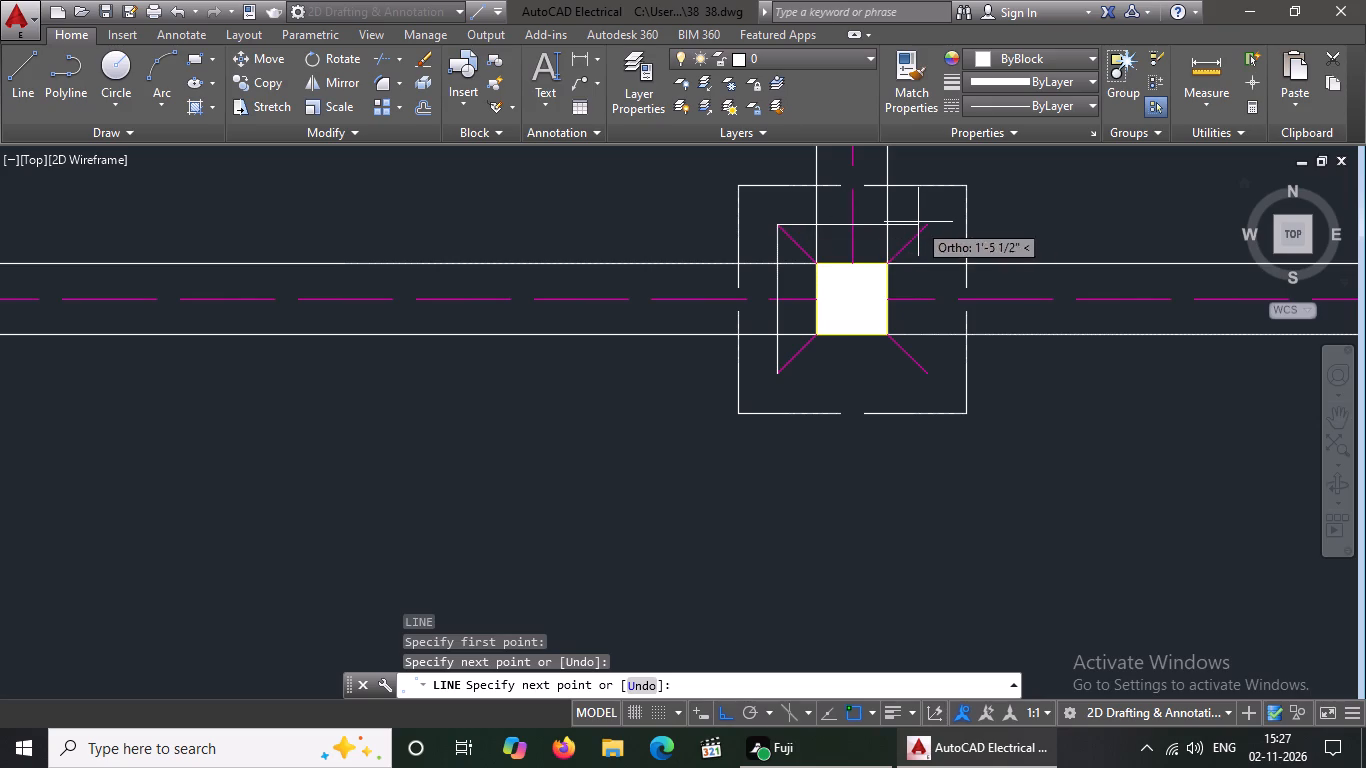
drag(927, 224, 924, 242)
click(932, 380)
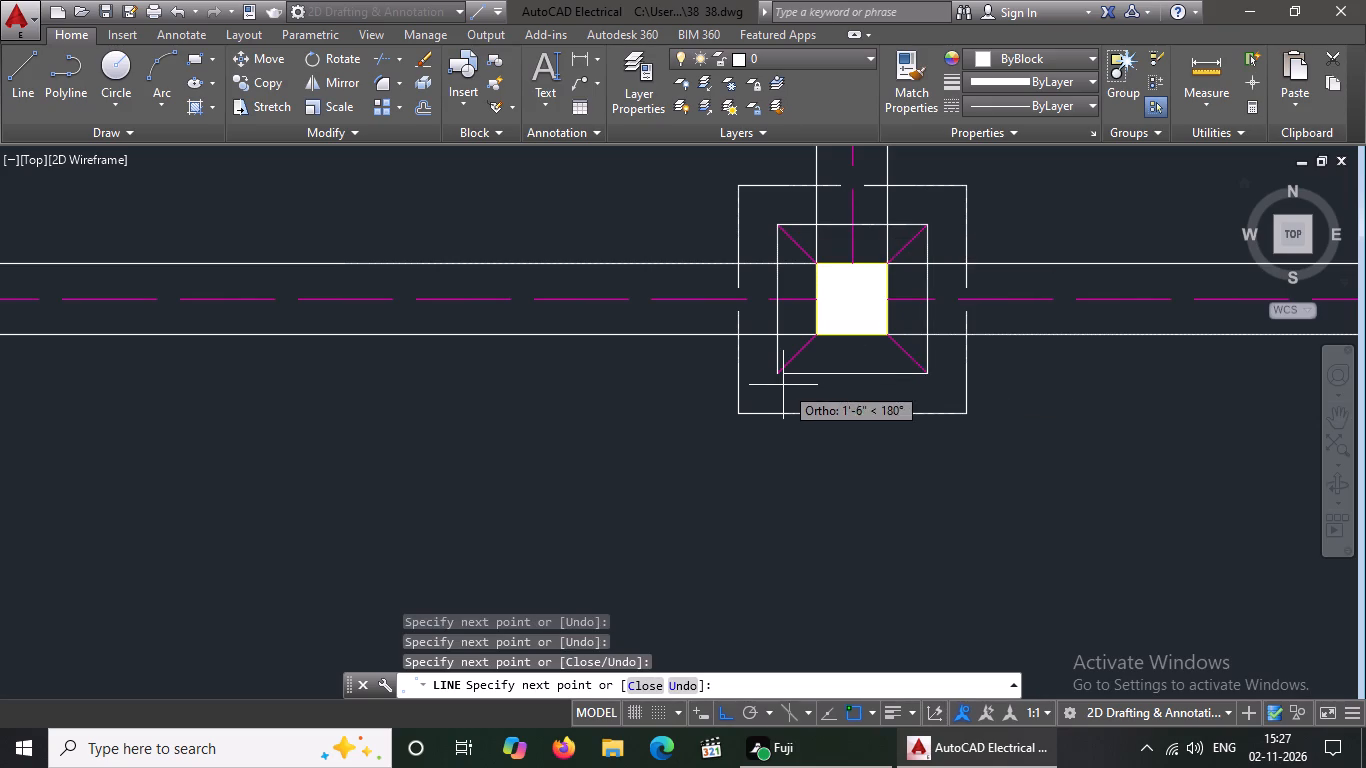
click(778, 372)
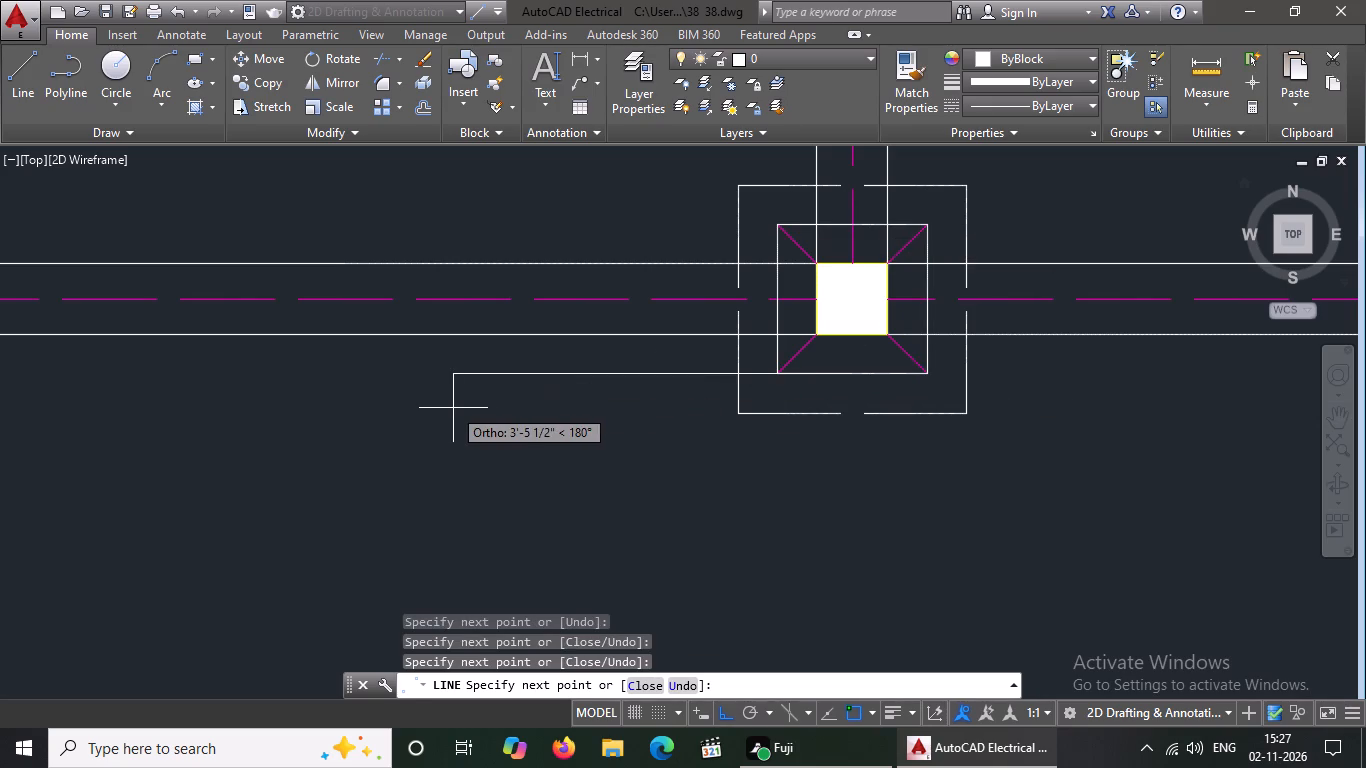
key(Return)
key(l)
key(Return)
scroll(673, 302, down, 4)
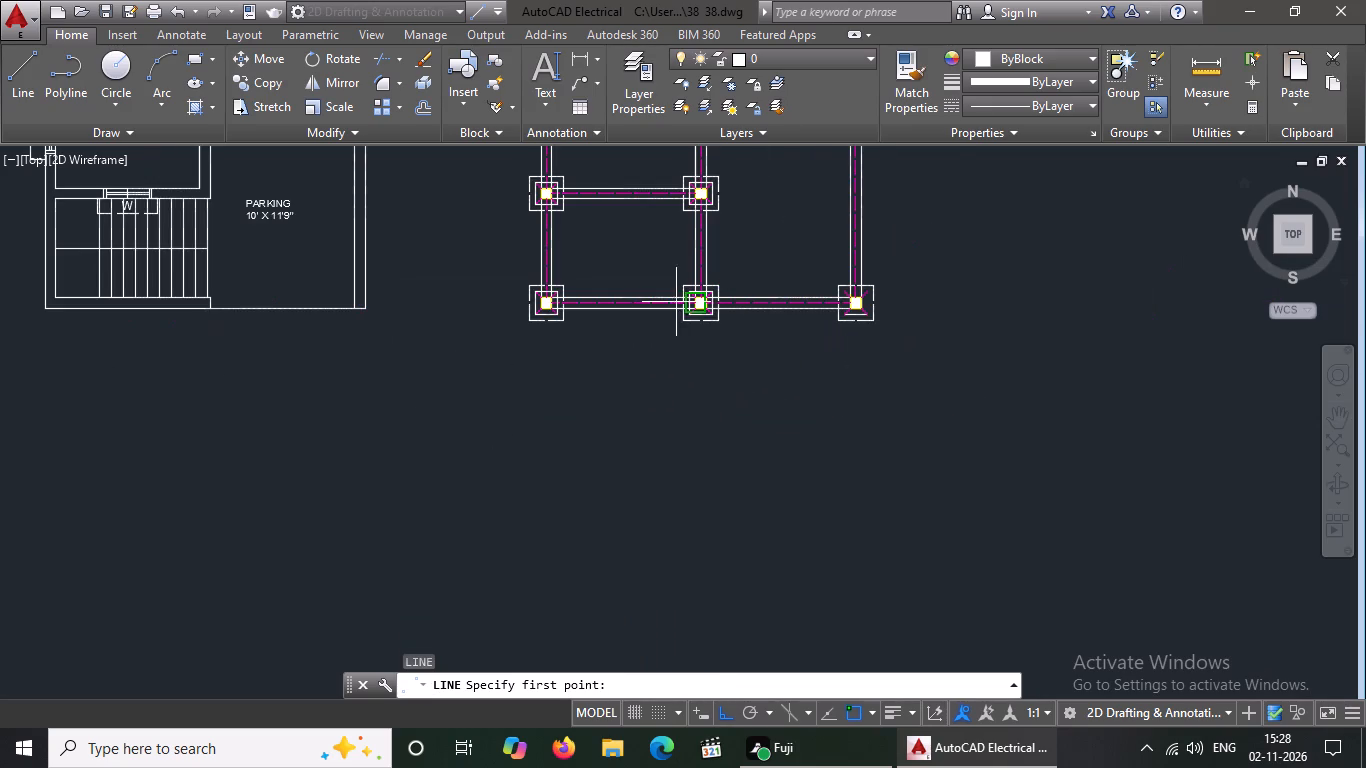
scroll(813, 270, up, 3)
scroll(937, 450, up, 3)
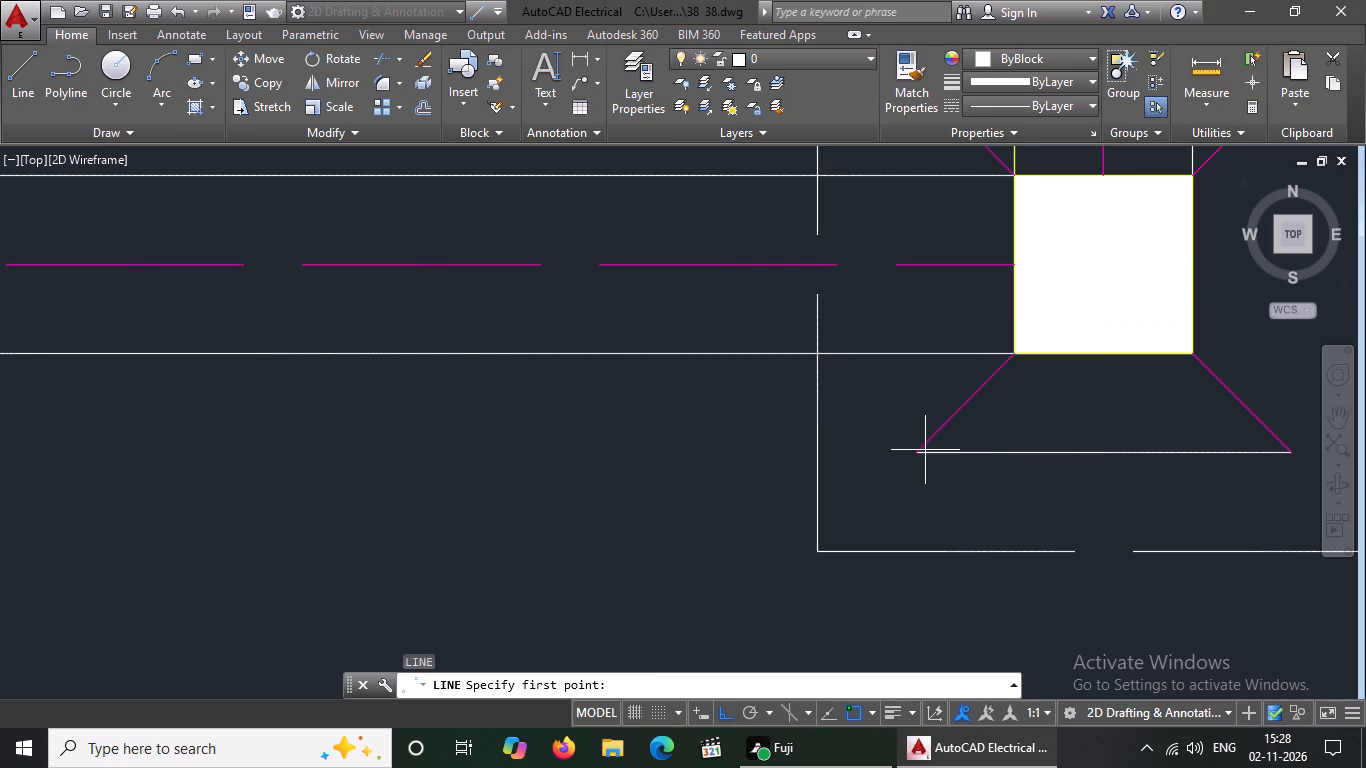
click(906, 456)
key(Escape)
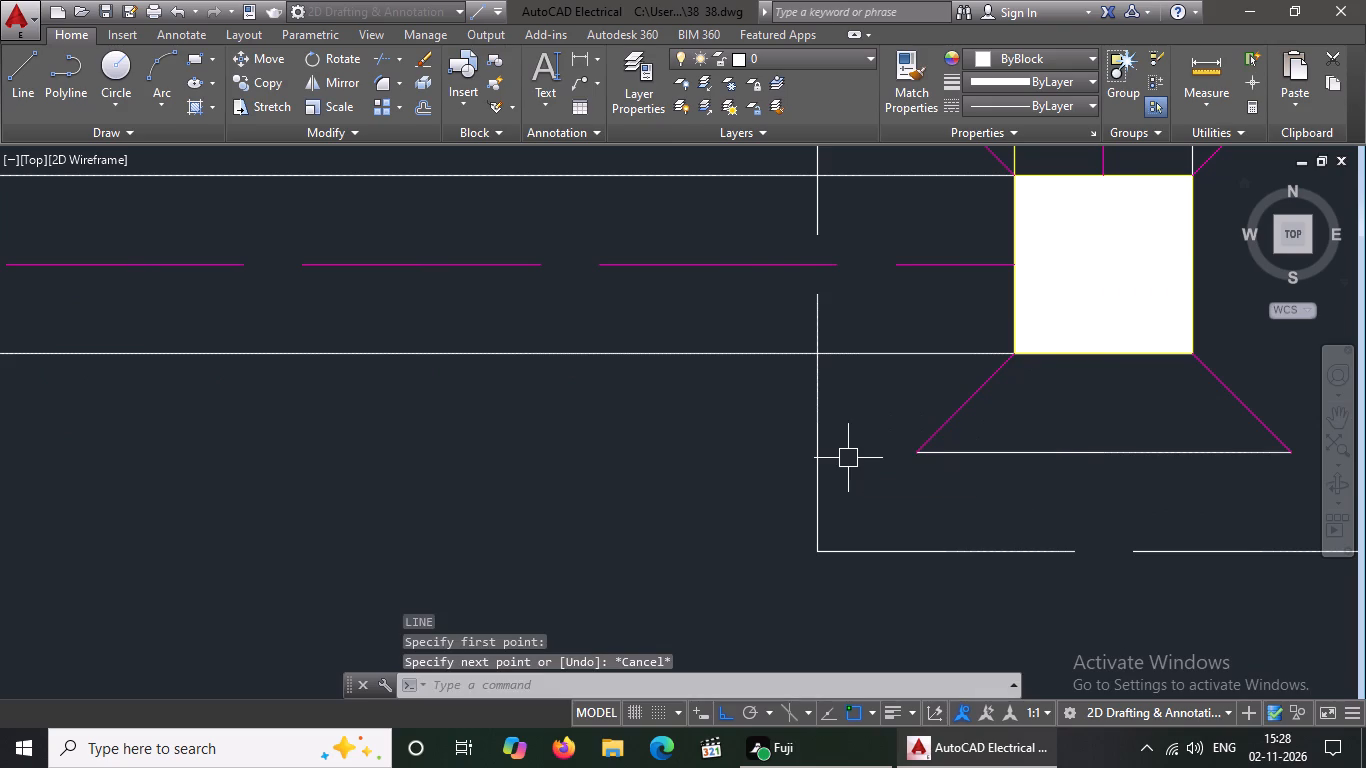
Draw the missing west, north and east sides of the inner square on the southeast corner footing, joining its diagonal ends.
key(l)
key(Return)
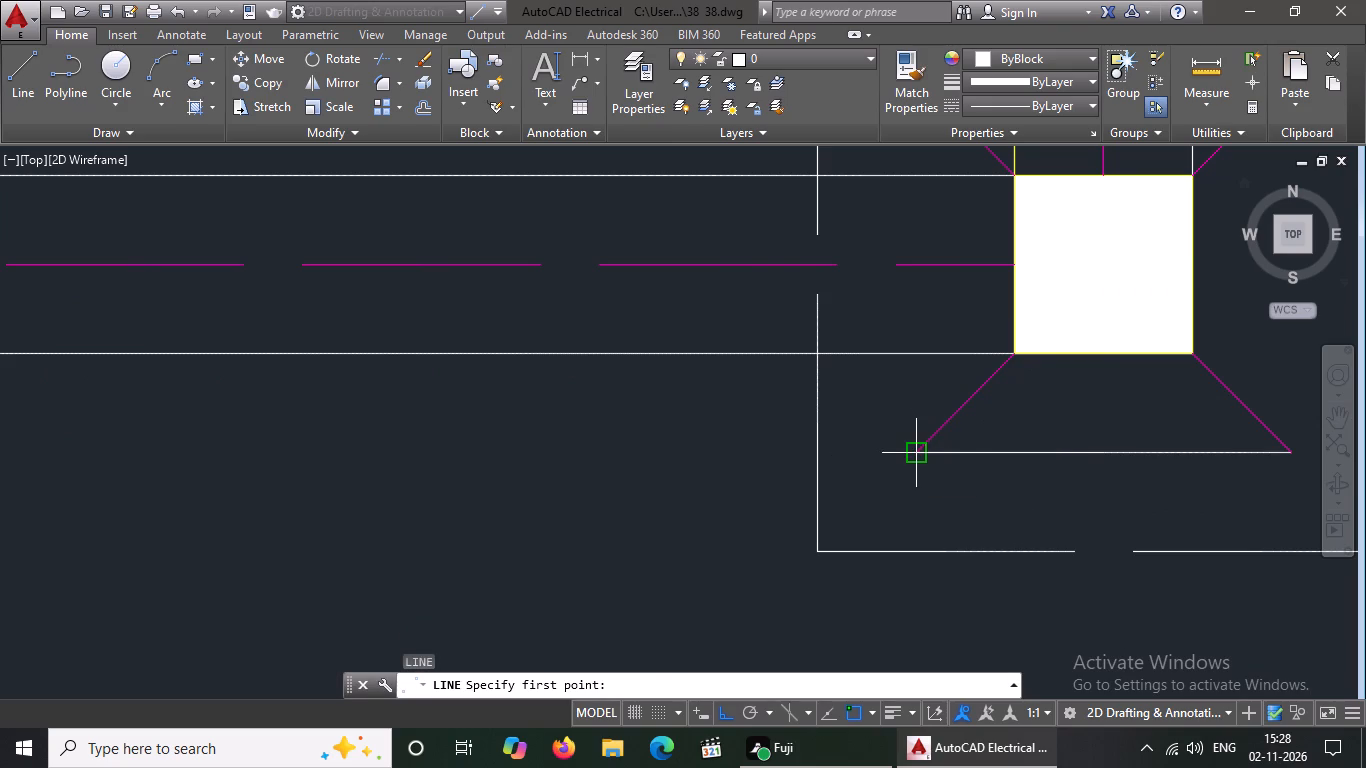
click(924, 454)
scroll(925, 424, down, 3)
scroll(923, 340, up, 1)
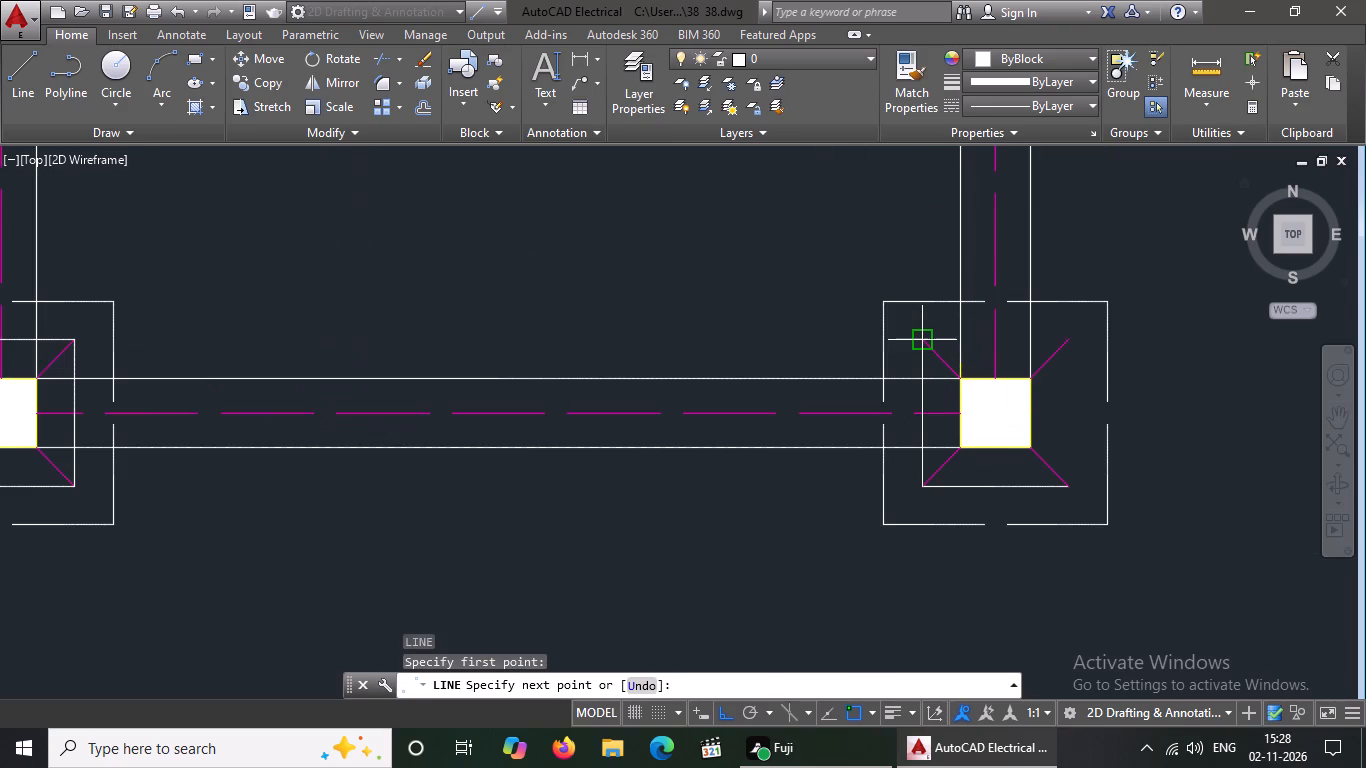
drag(925, 341, 973, 355)
click(1064, 336)
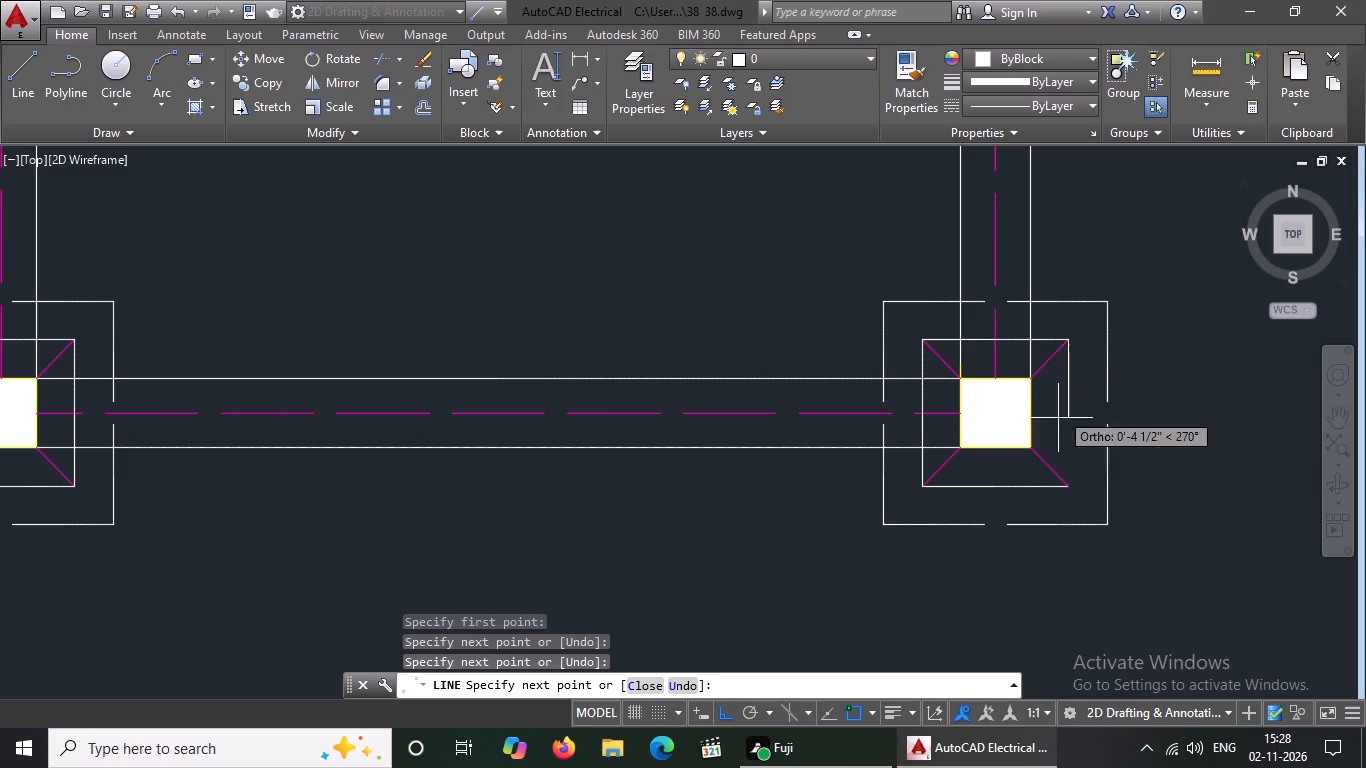
click(1067, 477)
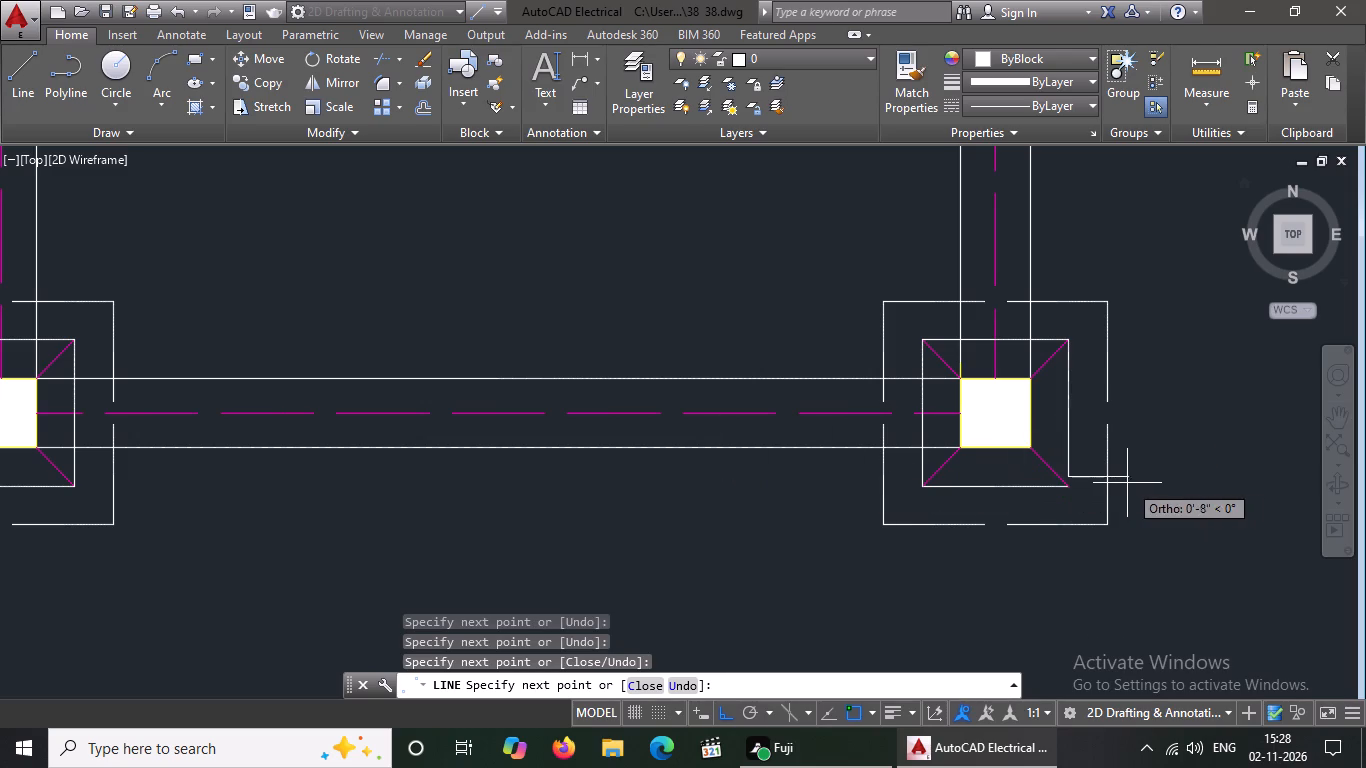
key(ctrl+z)
scroll(1075, 484, up, 2)
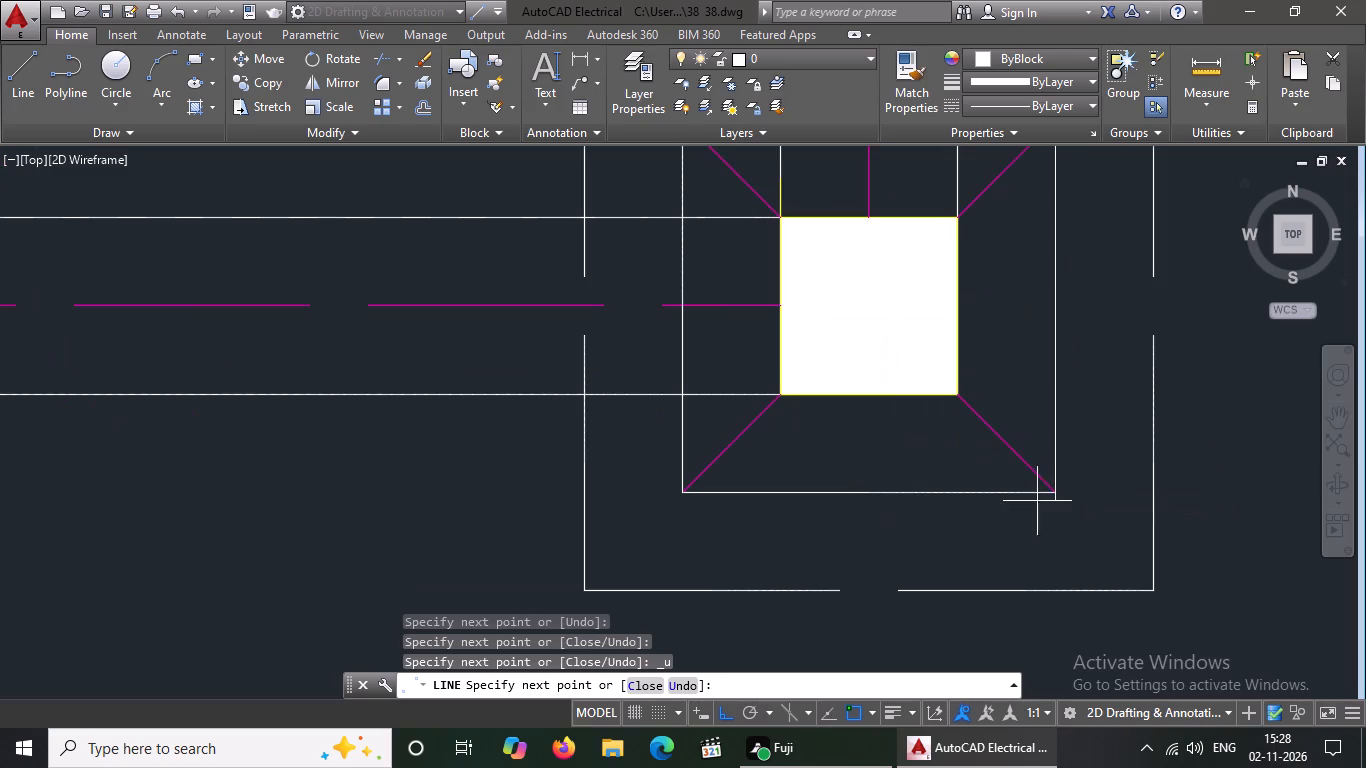
click(1057, 489)
scroll(1125, 528, down, 3)
key(Escape)
Set the colour of the north side of the northwest corner footing's inner square to Cyan.
scroll(1108, 485, down, 3)
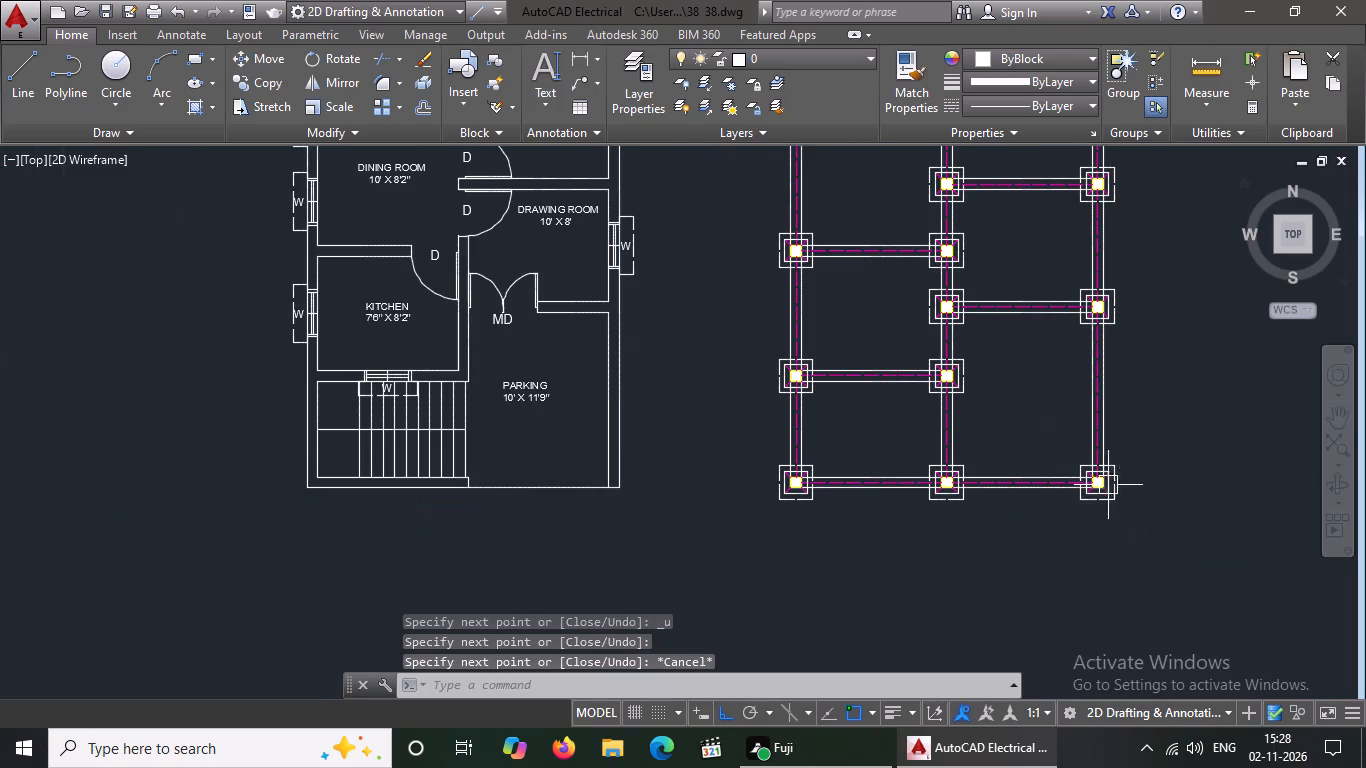
scroll(1140, 452, up, 3)
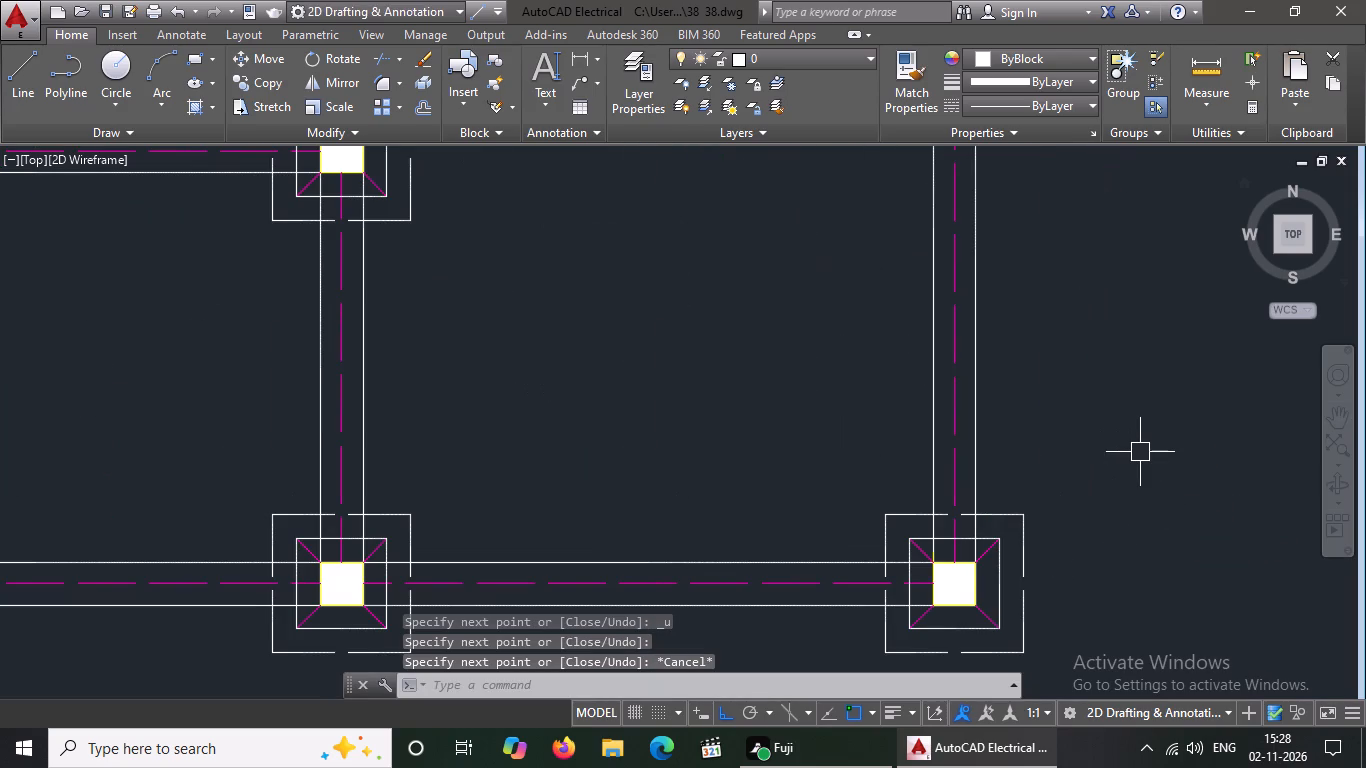
scroll(516, 608, down, 1)
scroll(598, 527, down, 1)
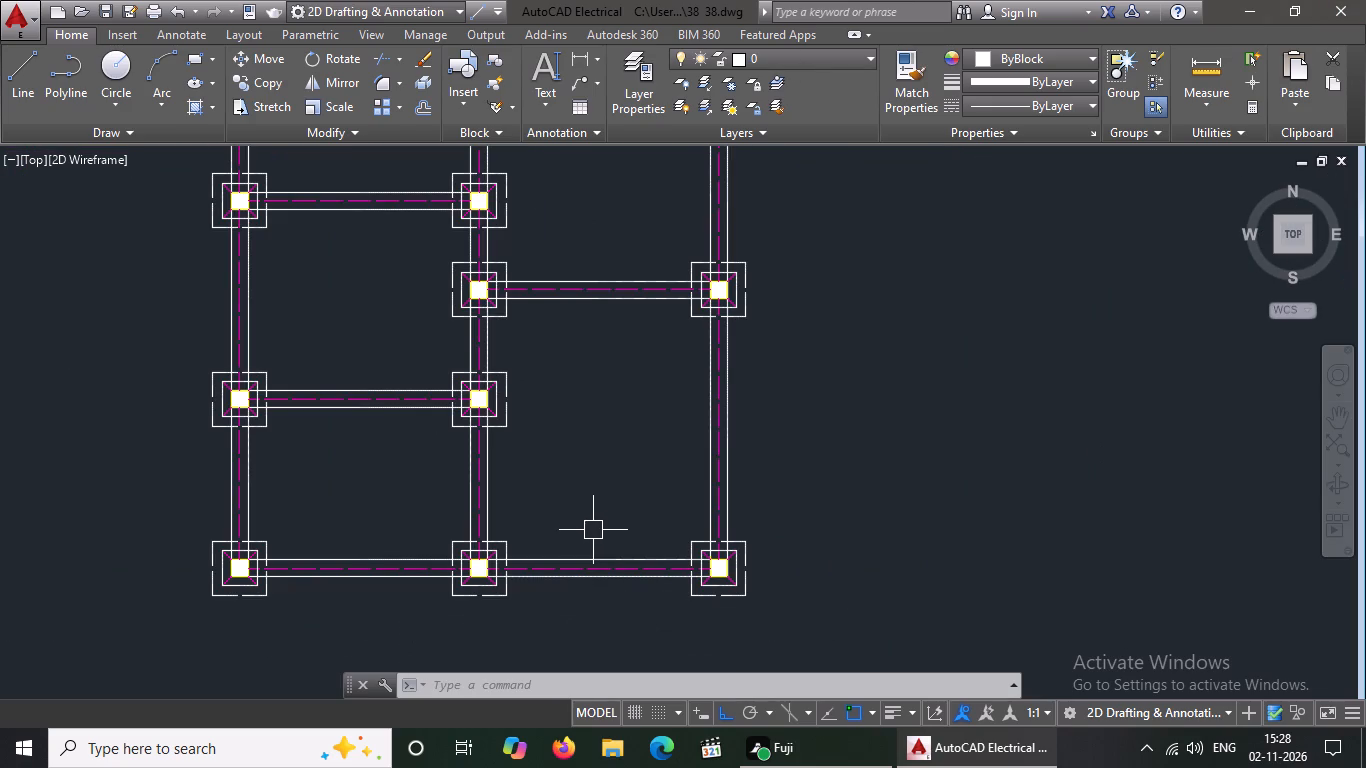
scroll(599, 532, down, 2)
scroll(461, 349, down, 2)
scroll(457, 274, up, 3)
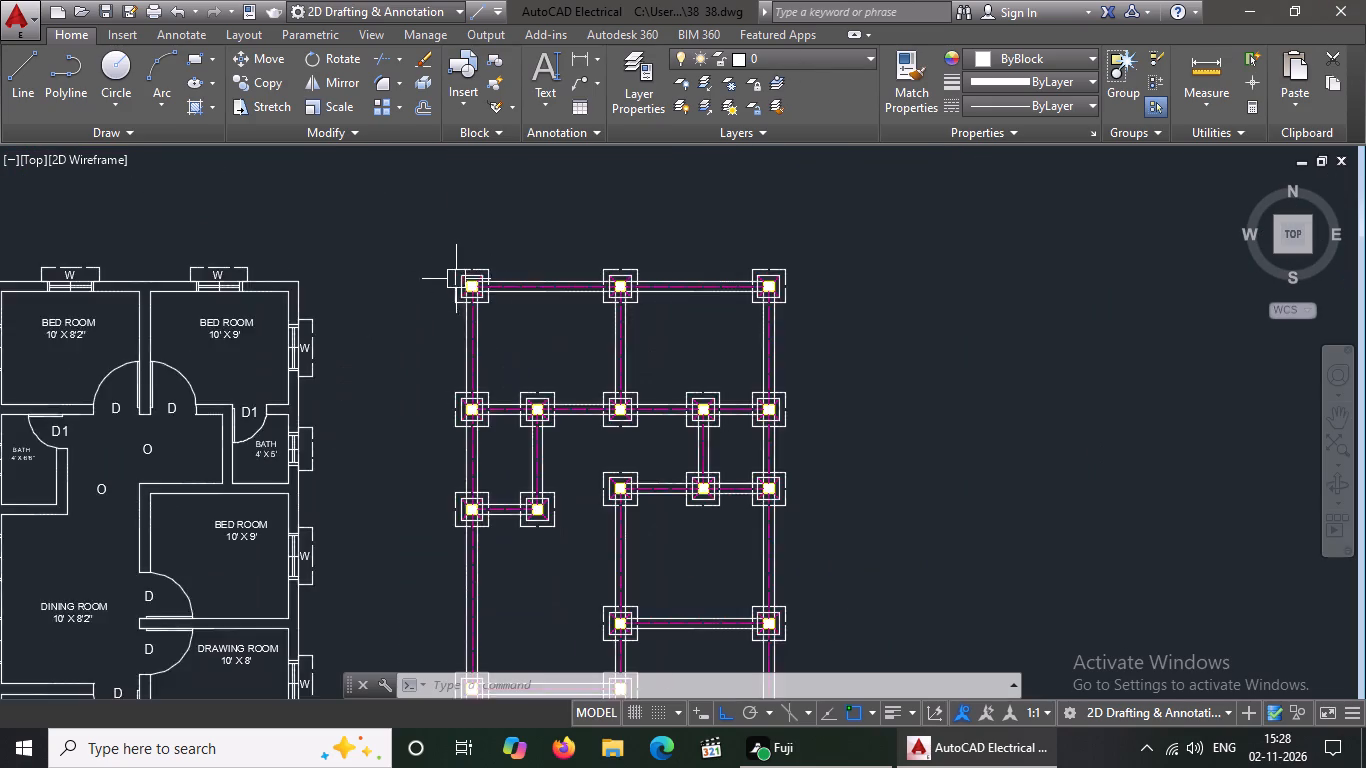
scroll(456, 284, up, 3)
scroll(355, 218, up, 1)
click(363, 169)
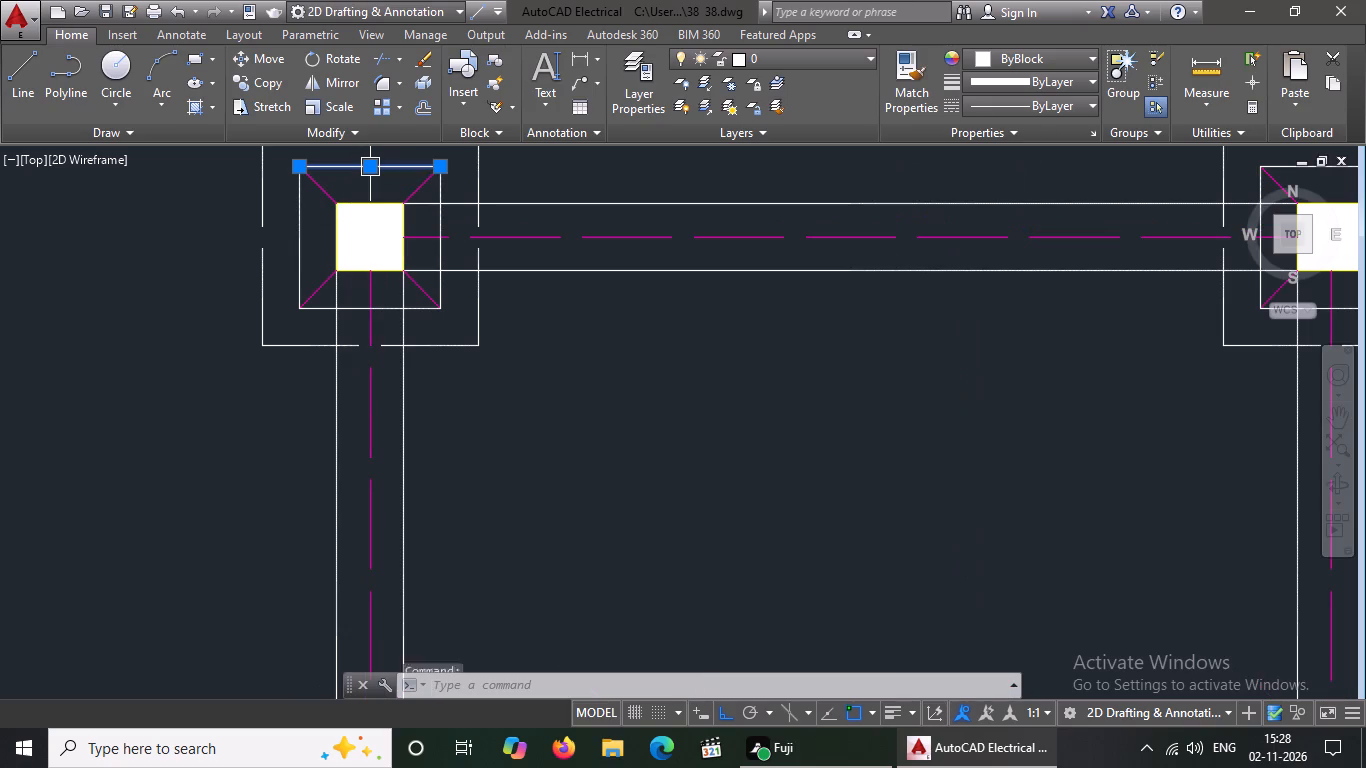
click(1012, 57)
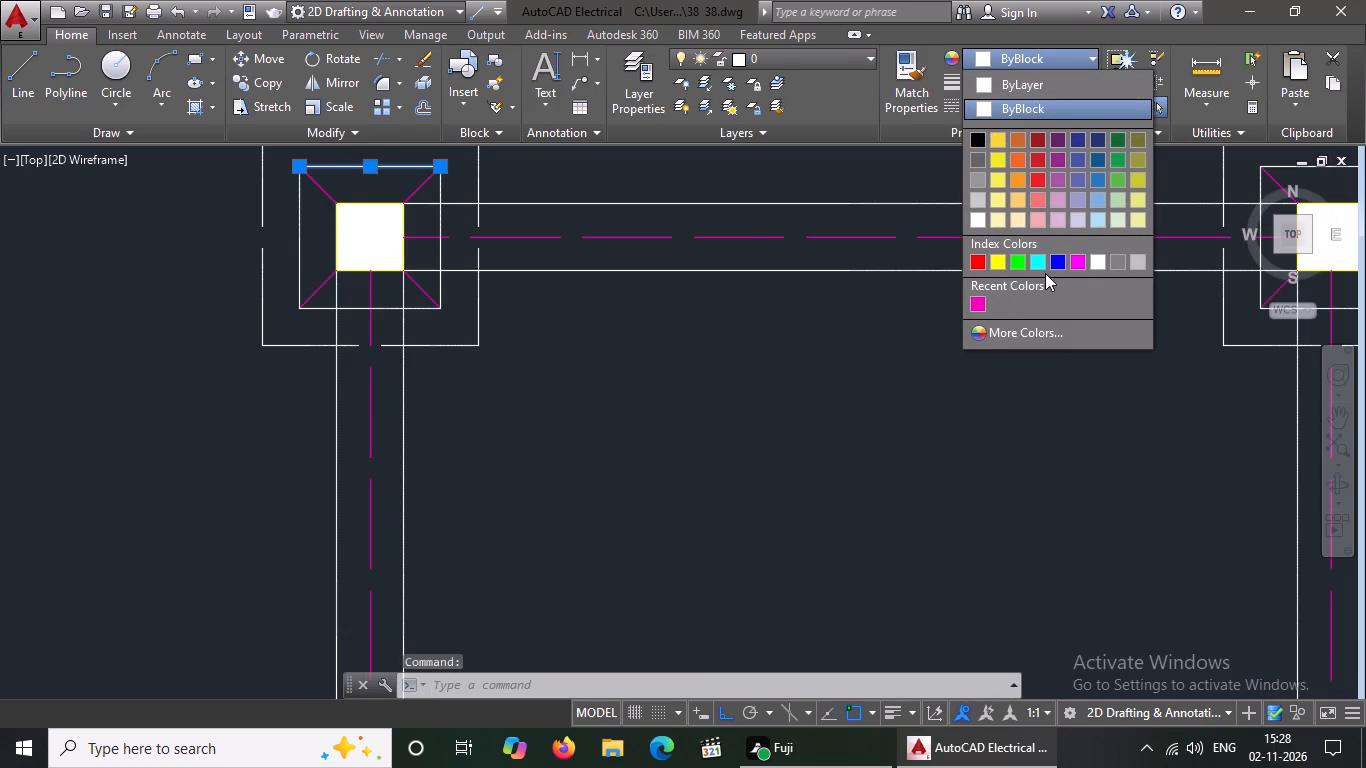
click(1041, 264)
key(Escape)
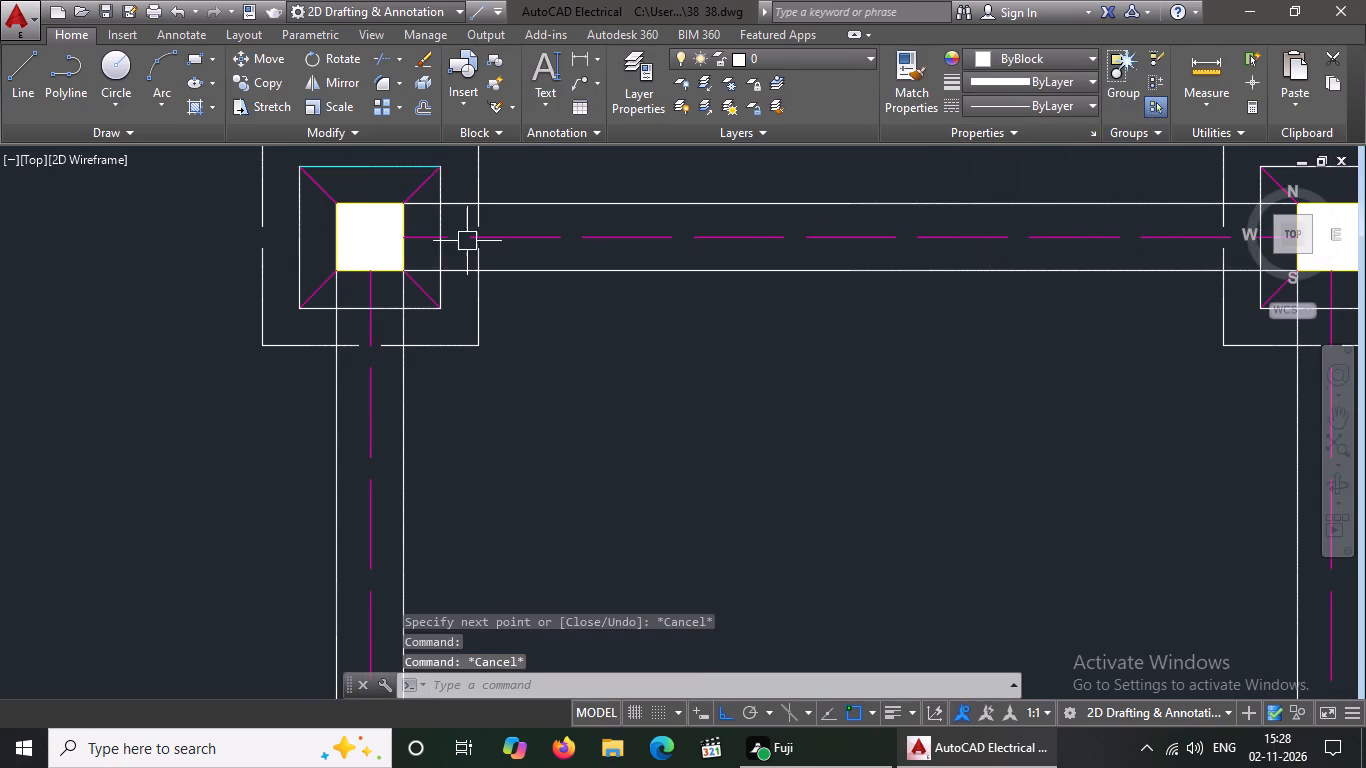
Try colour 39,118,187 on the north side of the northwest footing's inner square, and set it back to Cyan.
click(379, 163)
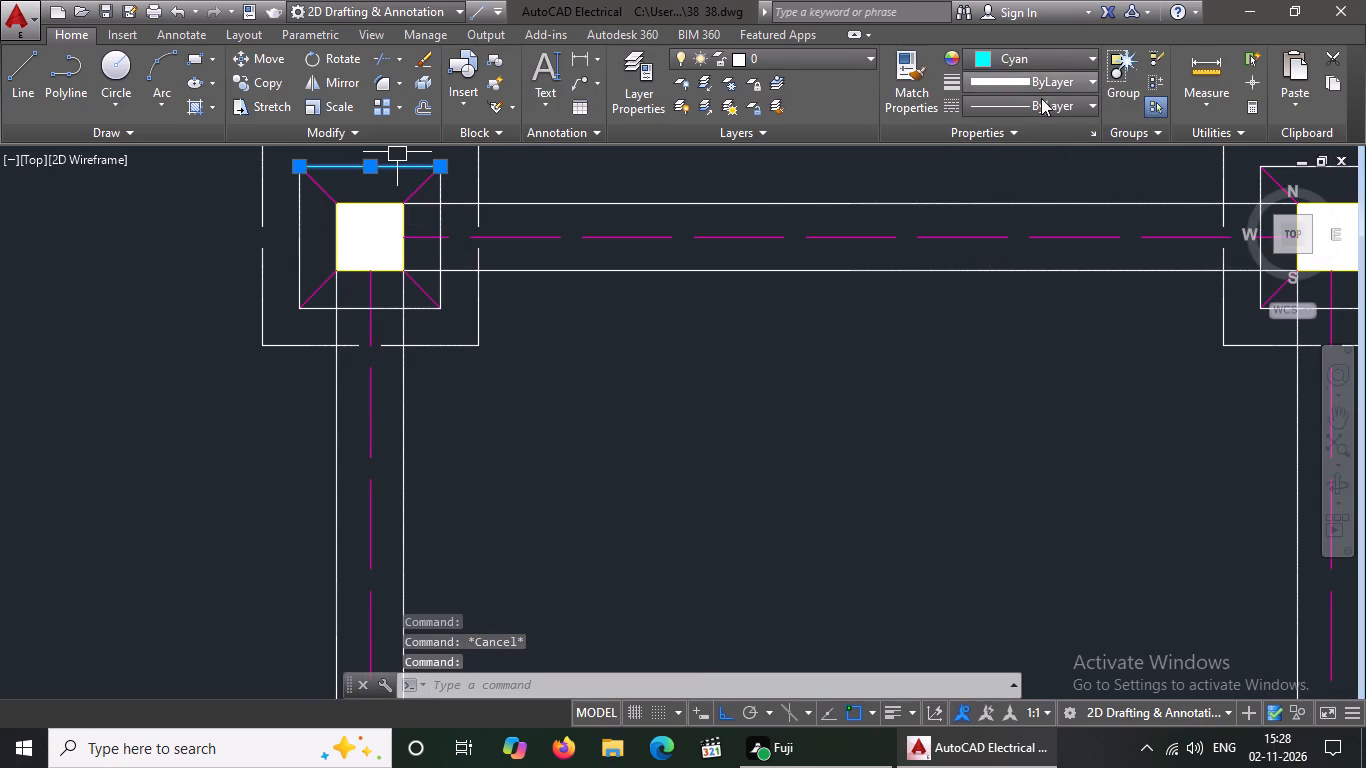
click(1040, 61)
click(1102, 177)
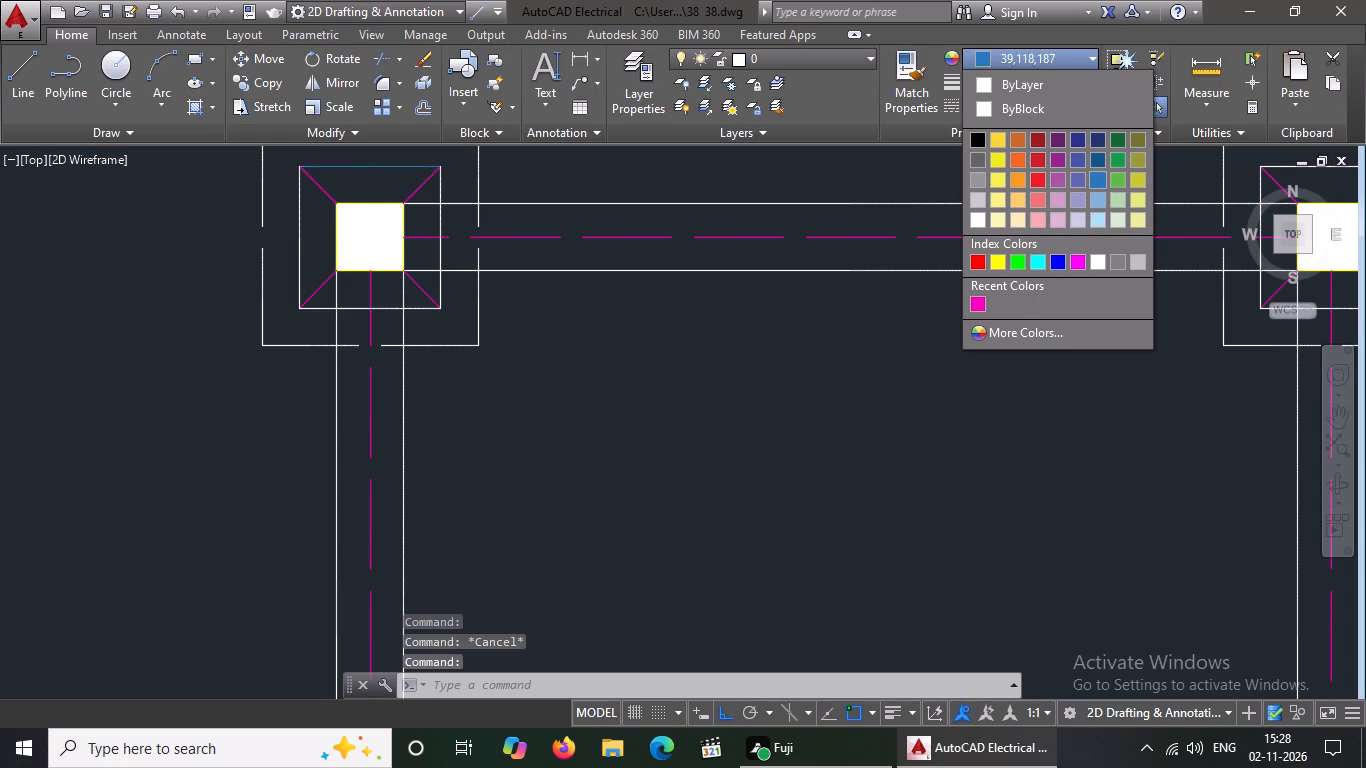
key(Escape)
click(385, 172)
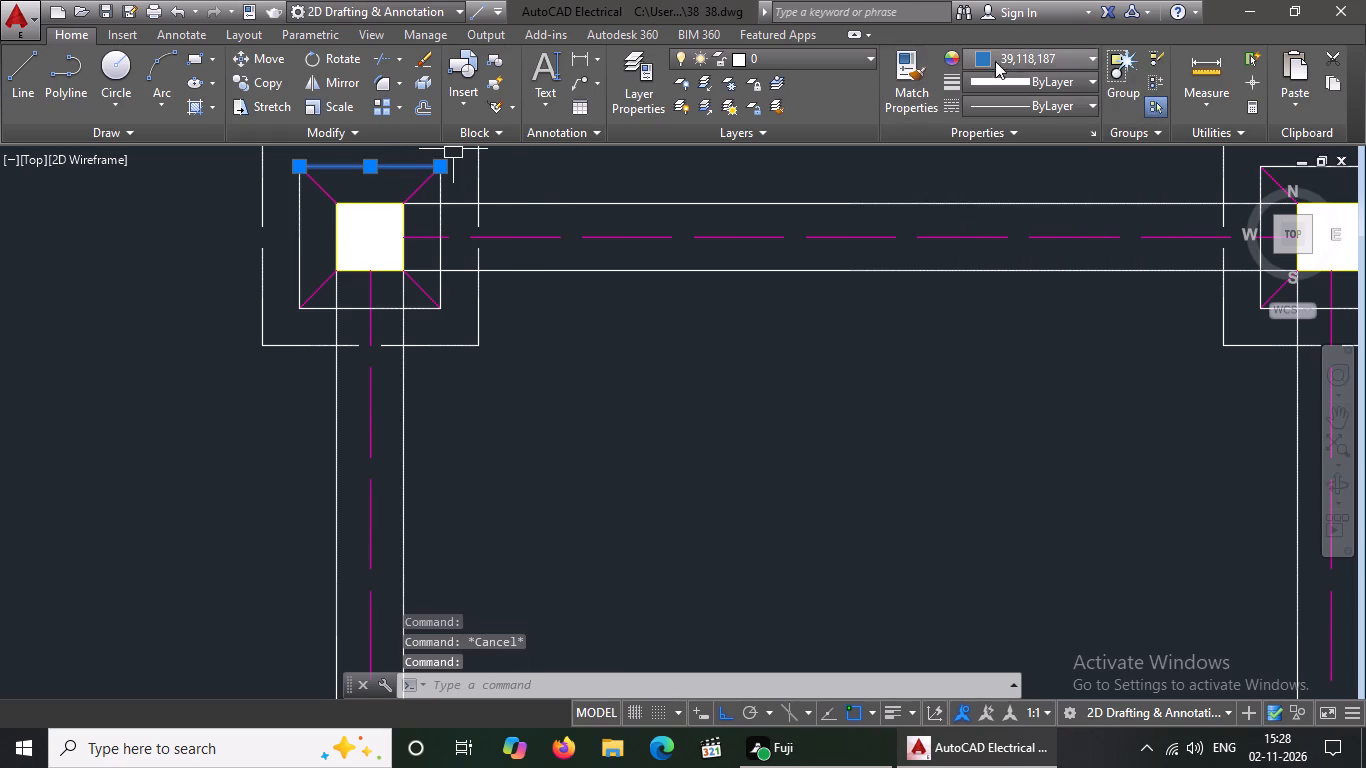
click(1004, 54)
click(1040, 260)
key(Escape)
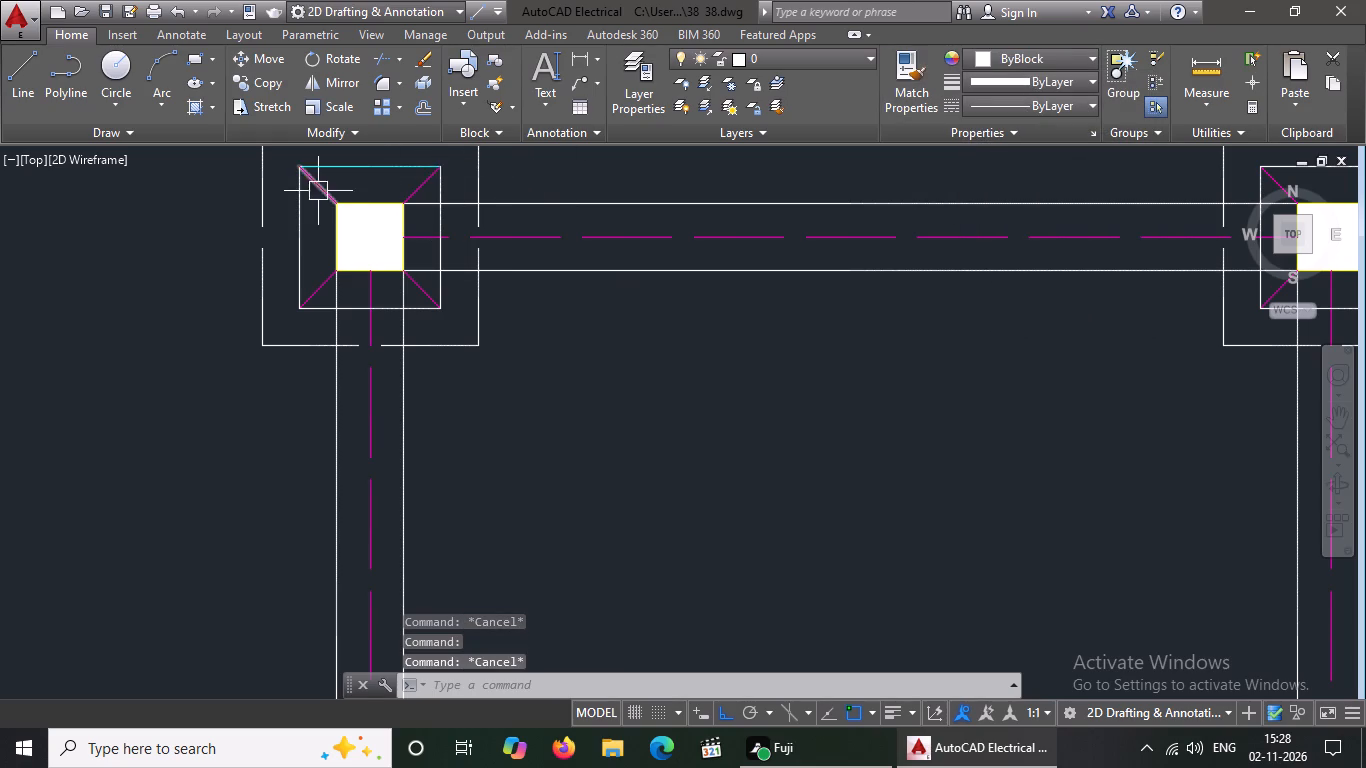
Set the west, east and south sides of the northwest corner footing's inner square to Cyan.
click(300, 212)
click(1039, 60)
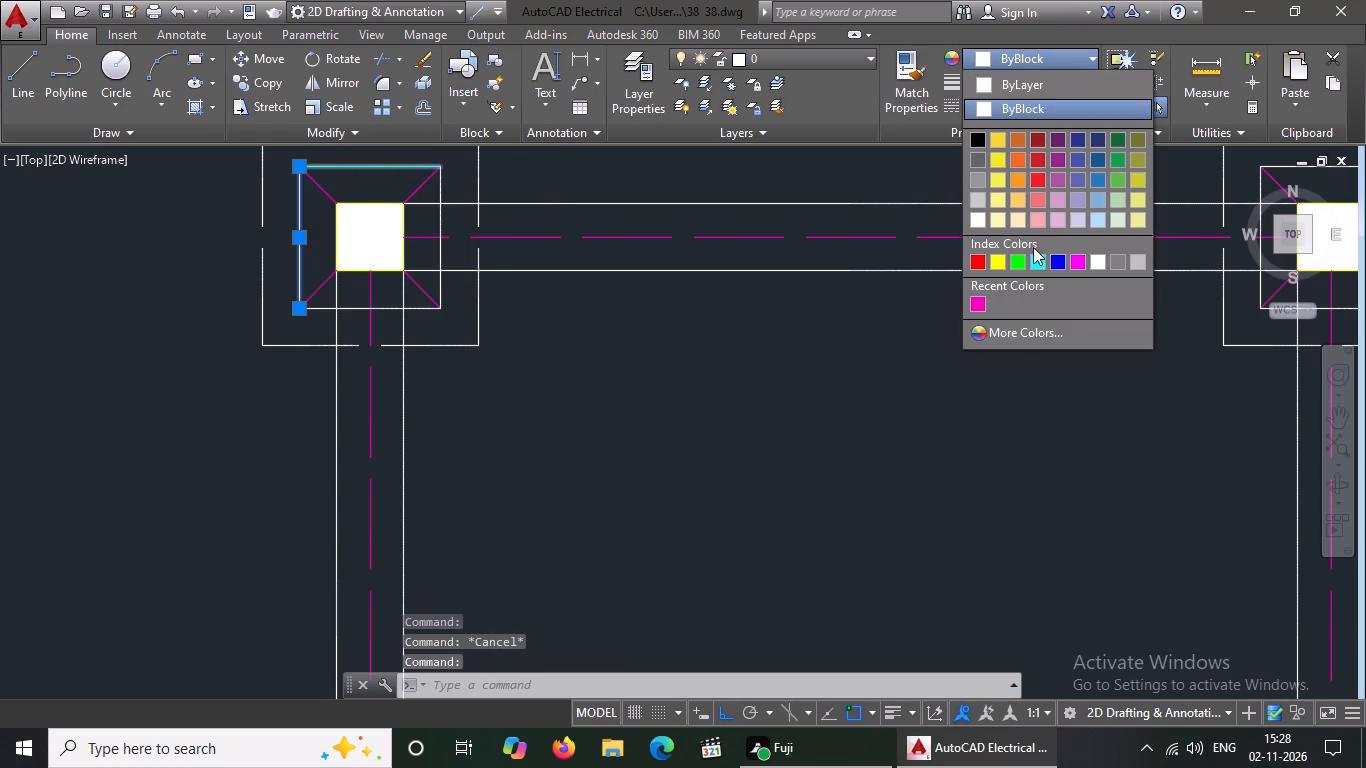
click(1038, 259)
key(Escape)
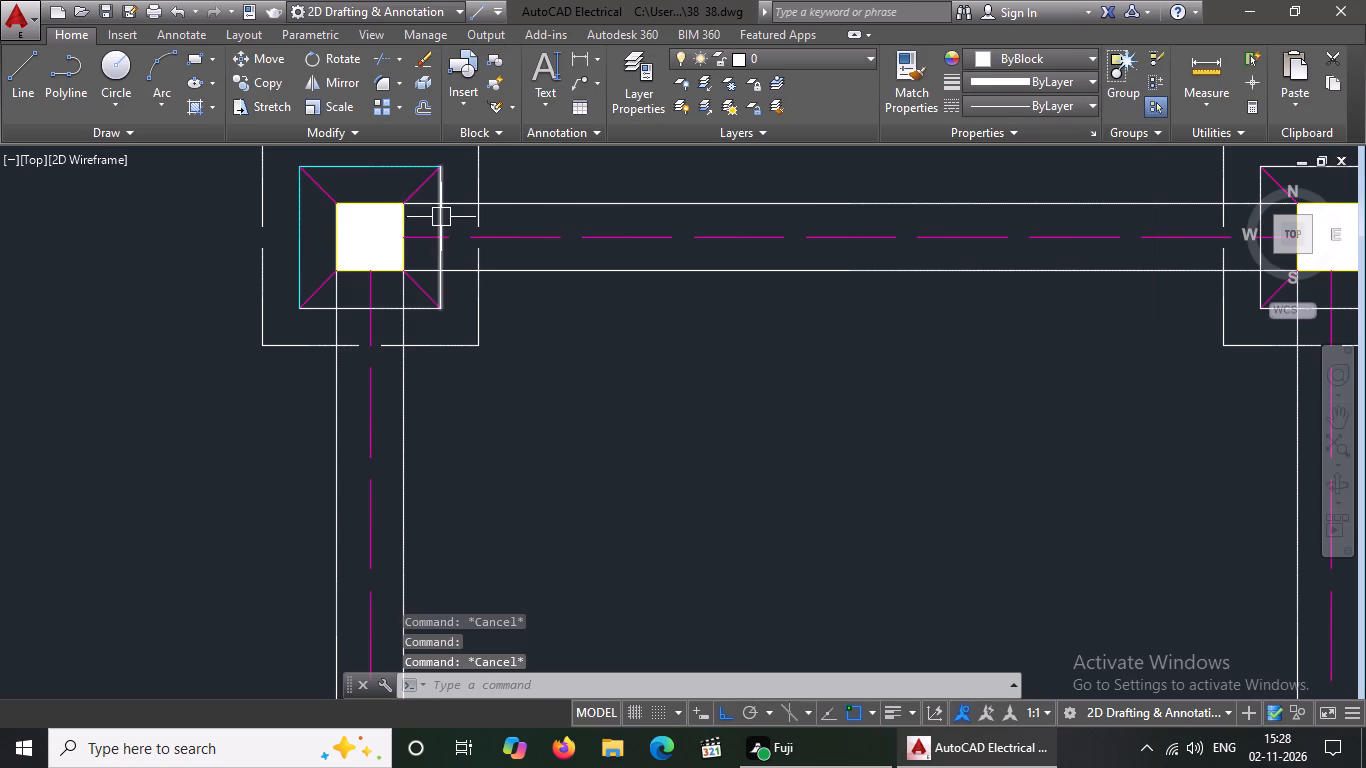
click(443, 216)
click(1015, 54)
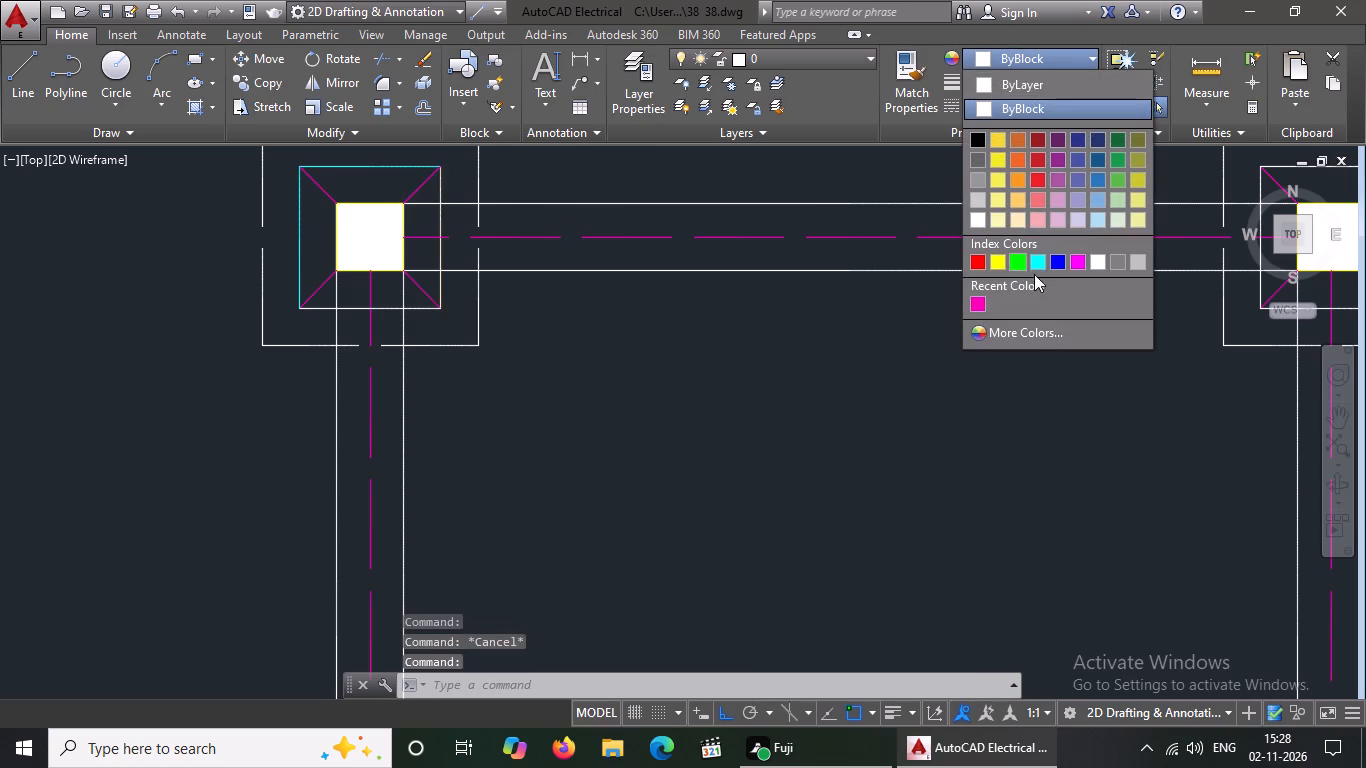
click(1037, 265)
key(Escape)
drag(389, 310, 398, 306)
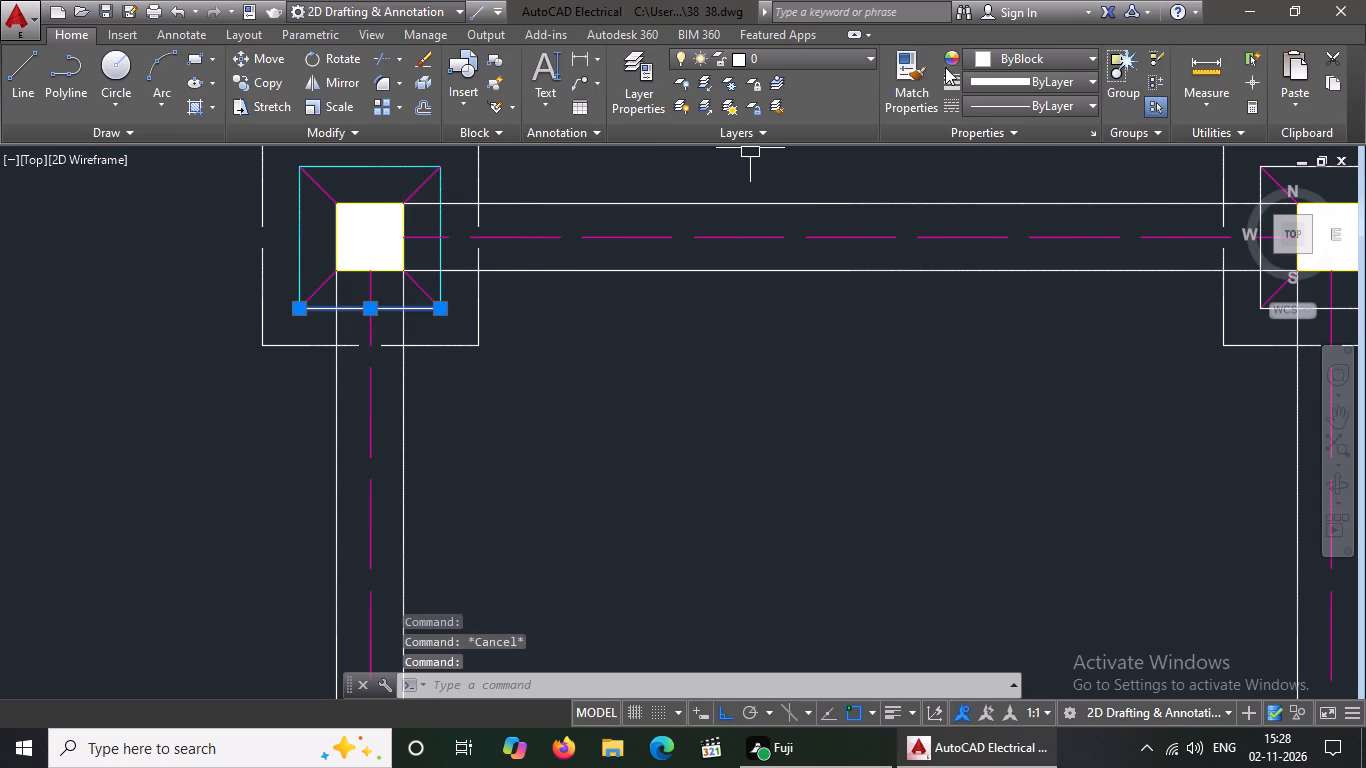
click(1028, 53)
click(1032, 261)
key(Escape)
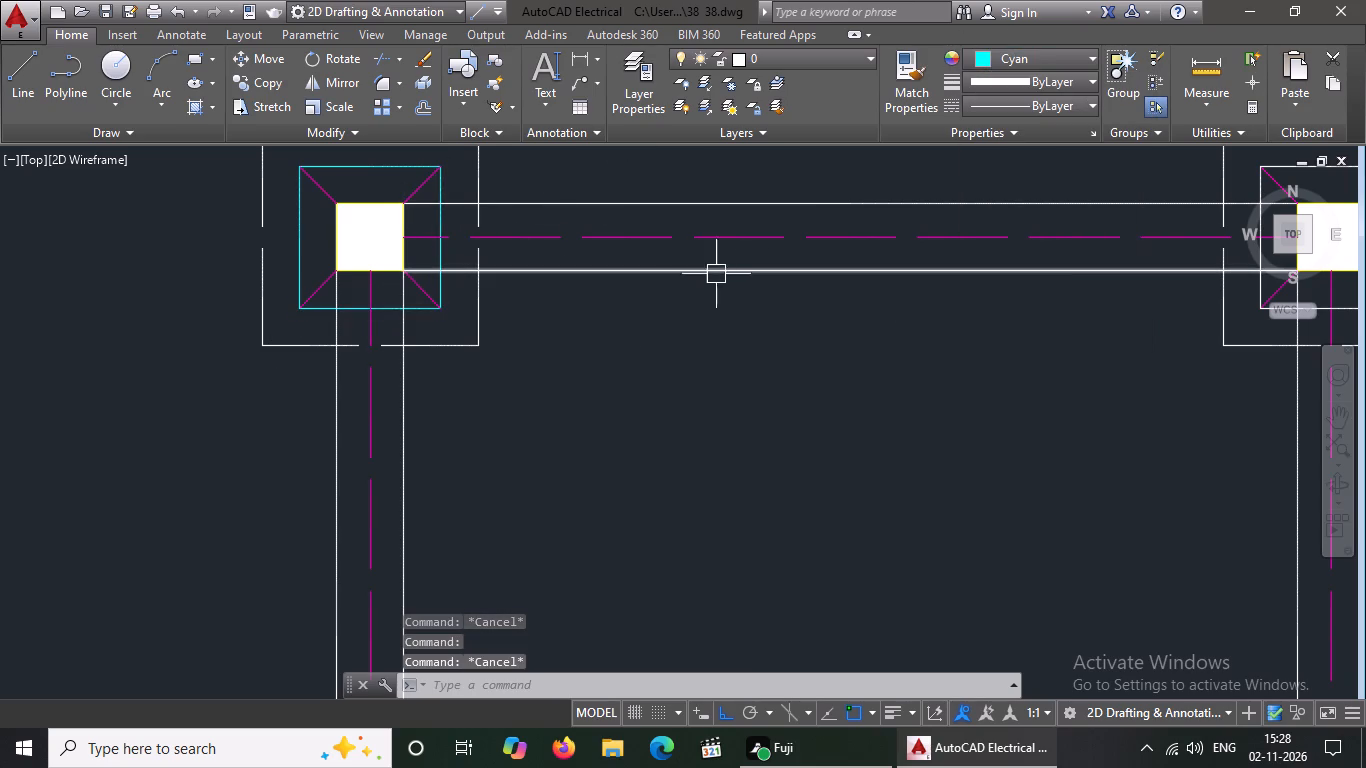
Set the north and west sides of the inner square on the north row's middle footing to Cyan.
scroll(694, 274, down, 1)
click(1091, 209)
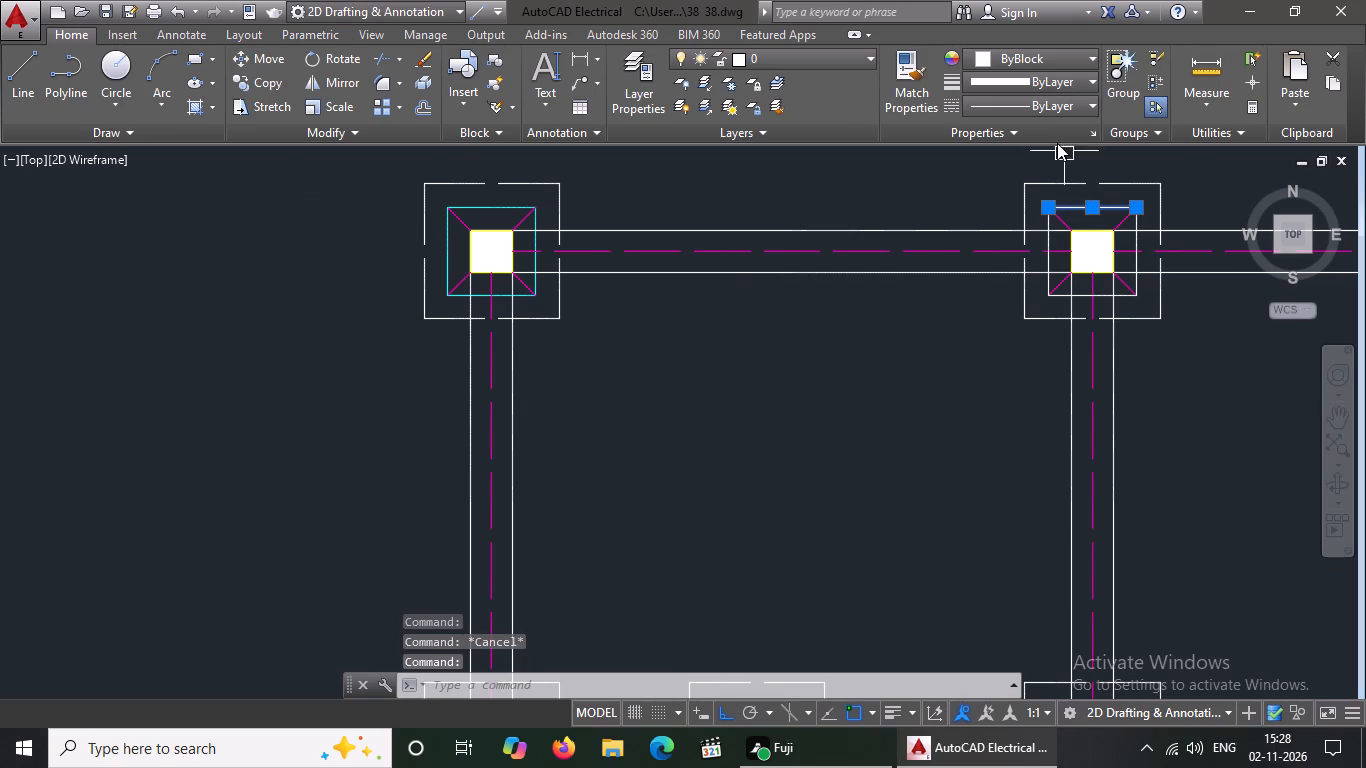
click(1031, 60)
click(1031, 259)
key(Escape)
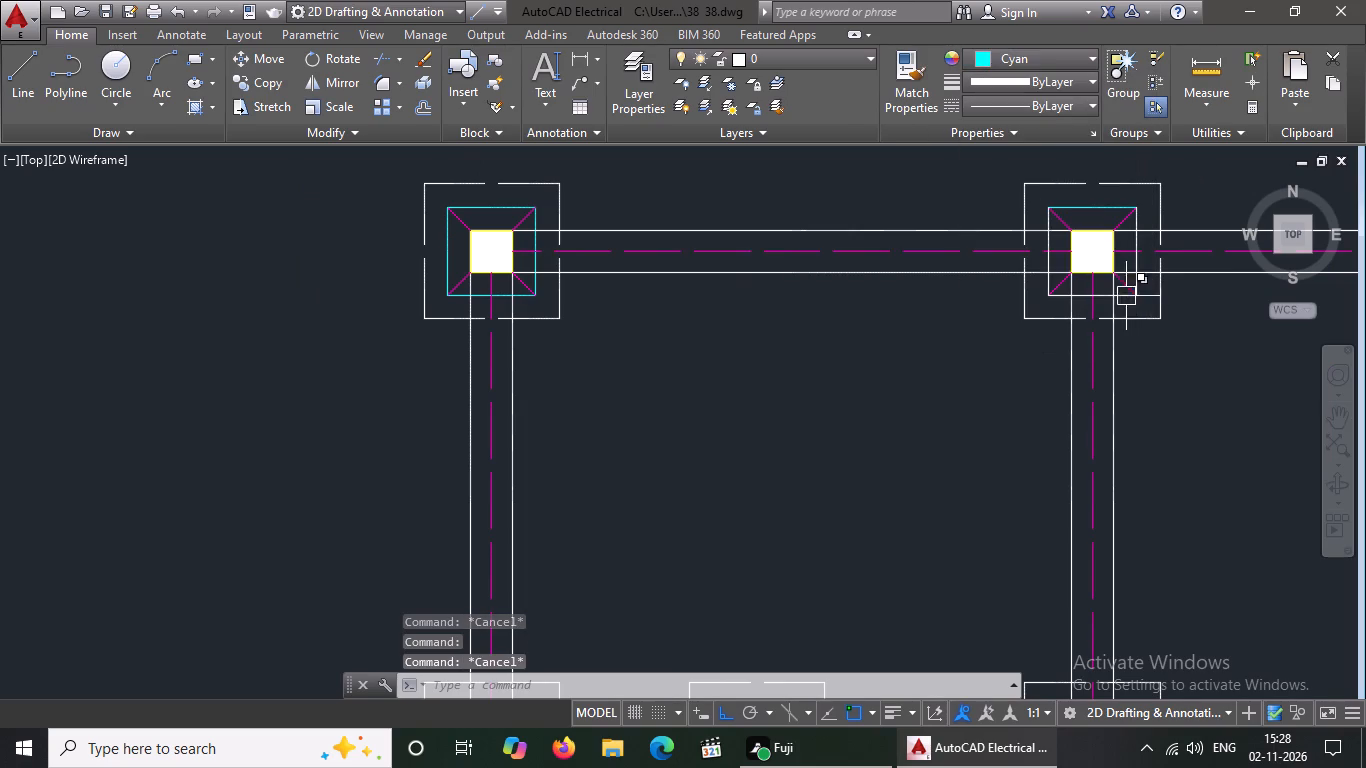
scroll(1048, 238, up, 2)
click(1048, 244)
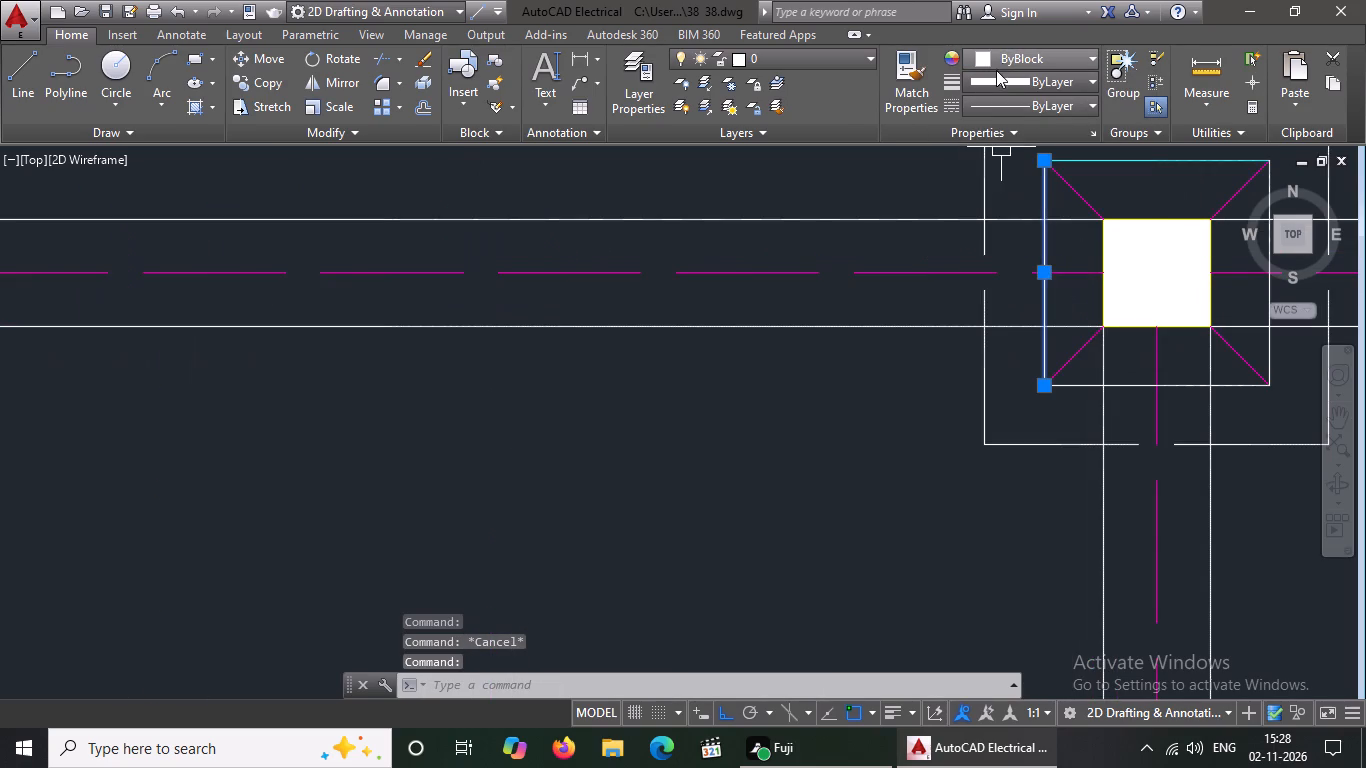
click(1005, 59)
click(1036, 253)
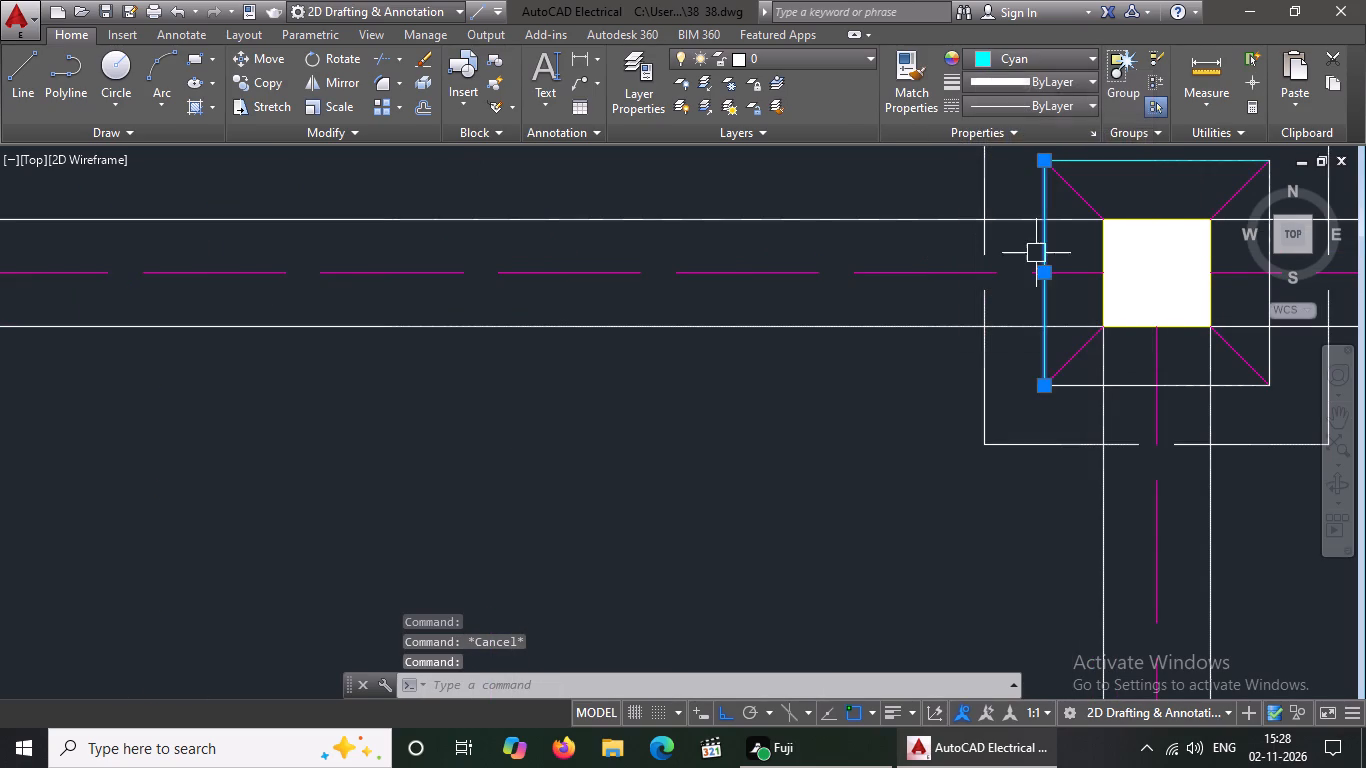
key(Escape)
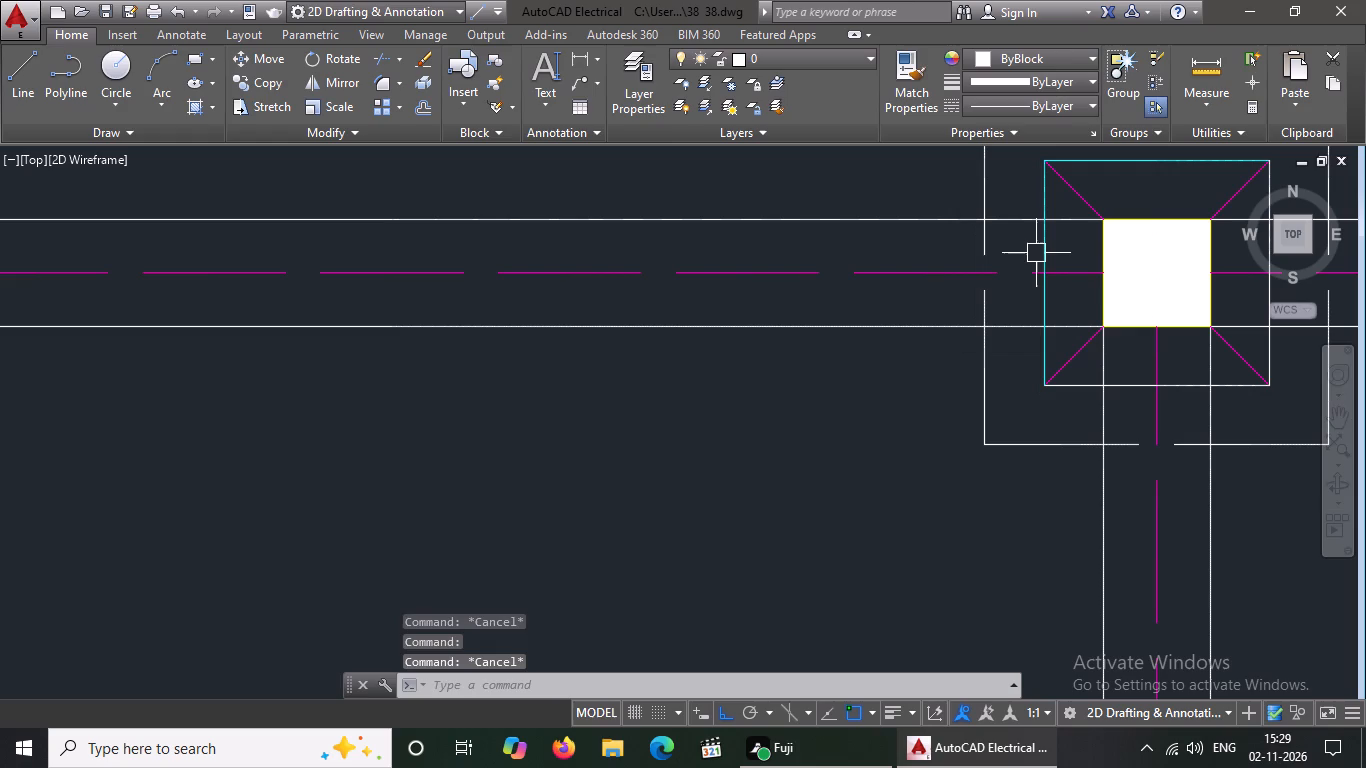
Set the south and east sides of the inner square on the north row's middle footing to Cyan.
click(1129, 382)
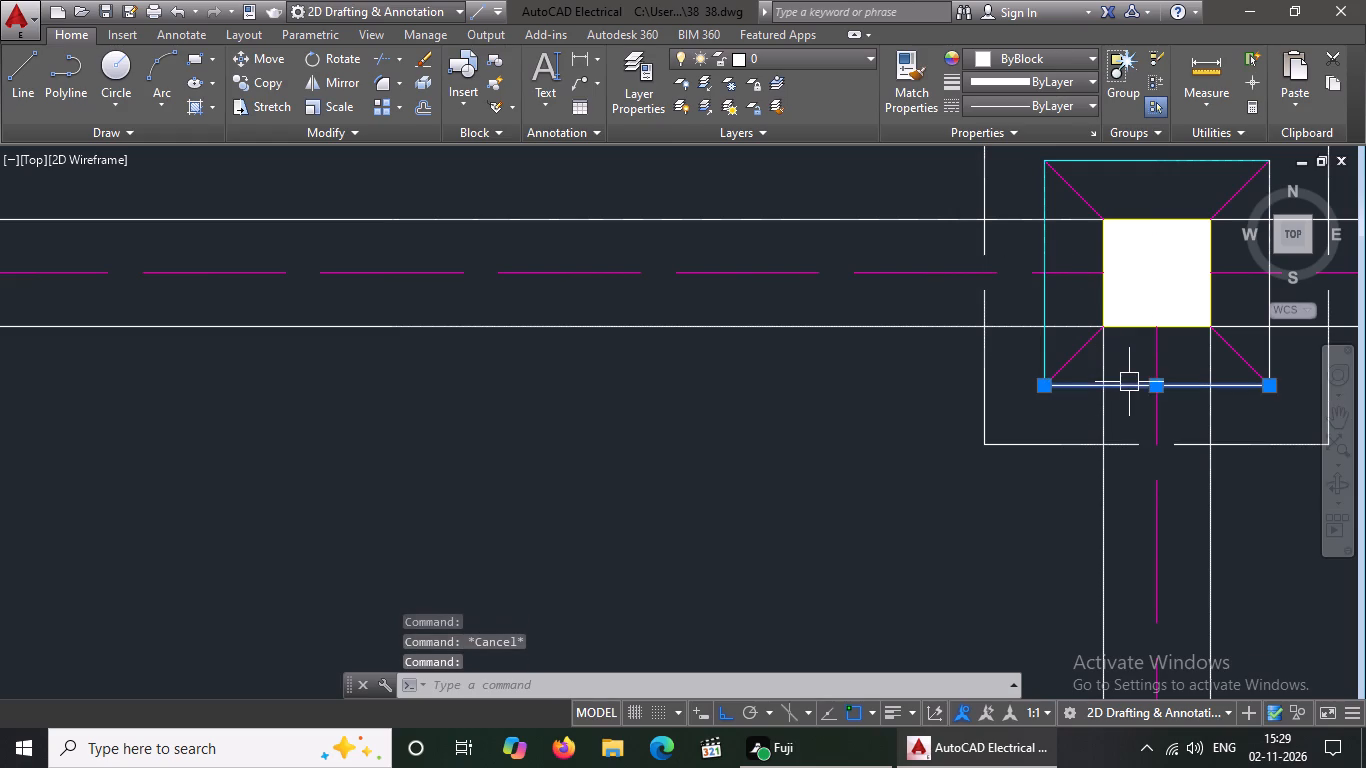
click(1030, 56)
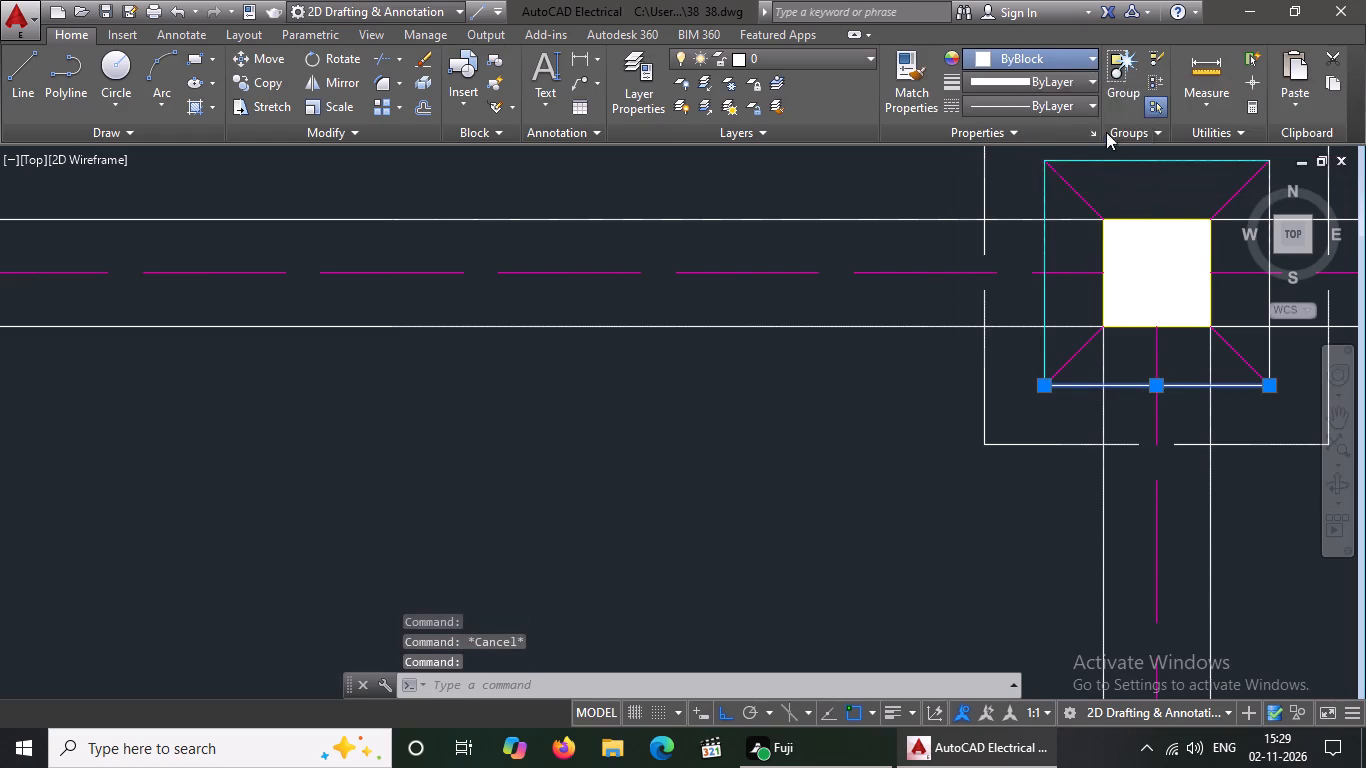
click(1033, 262)
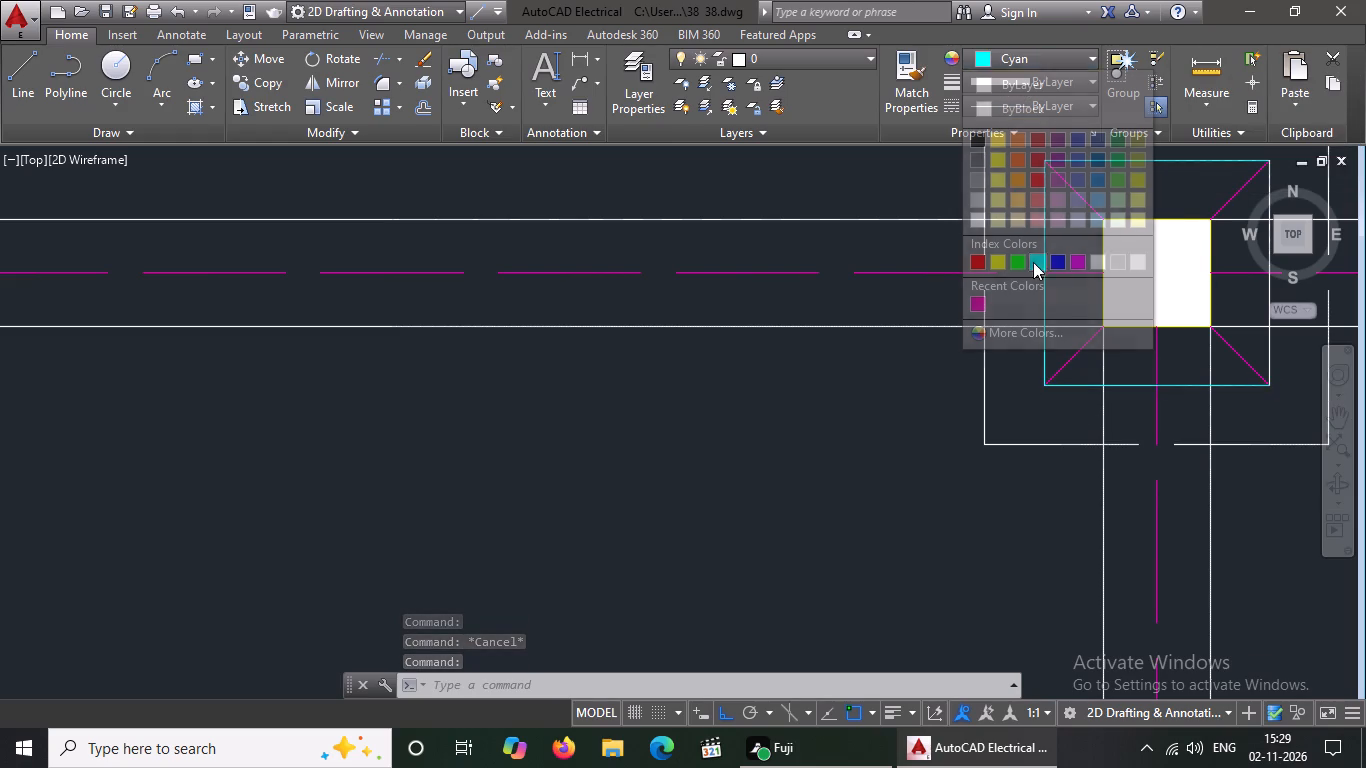
key(Escape)
scroll(1026, 262, down, 2)
scroll(1187, 266, up, 2)
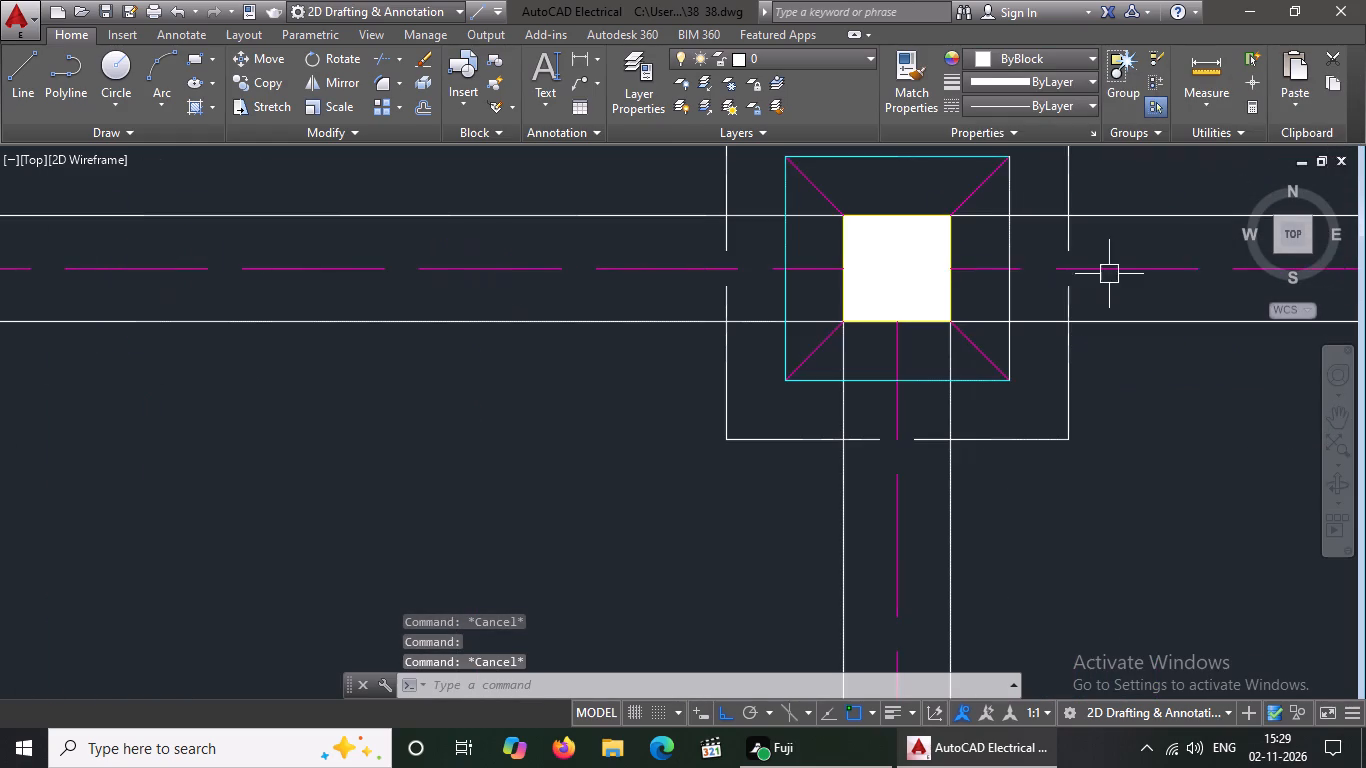
click(1011, 249)
click(1047, 58)
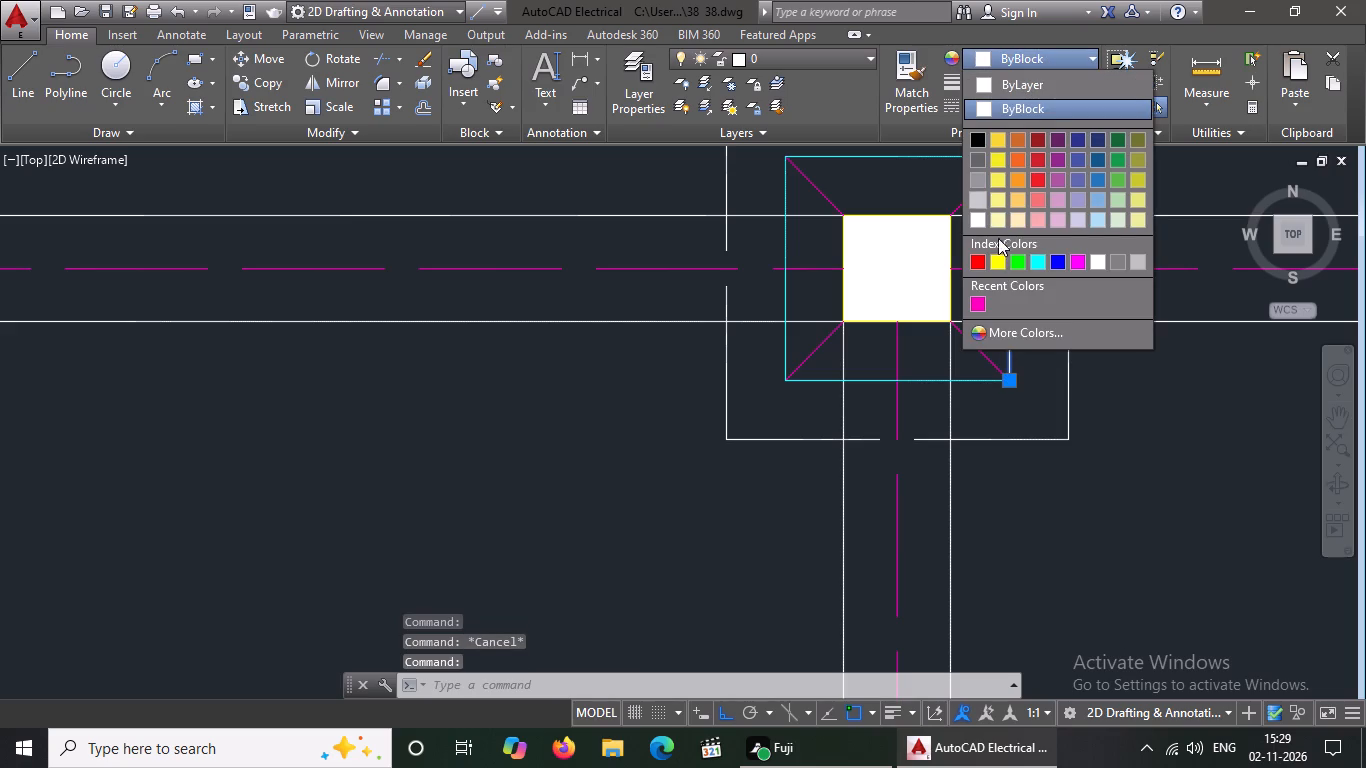
click(1034, 262)
key(Escape)
Set the north and west sides of the northeast corner footing's inner square to Cyan.
scroll(835, 387, down, 3)
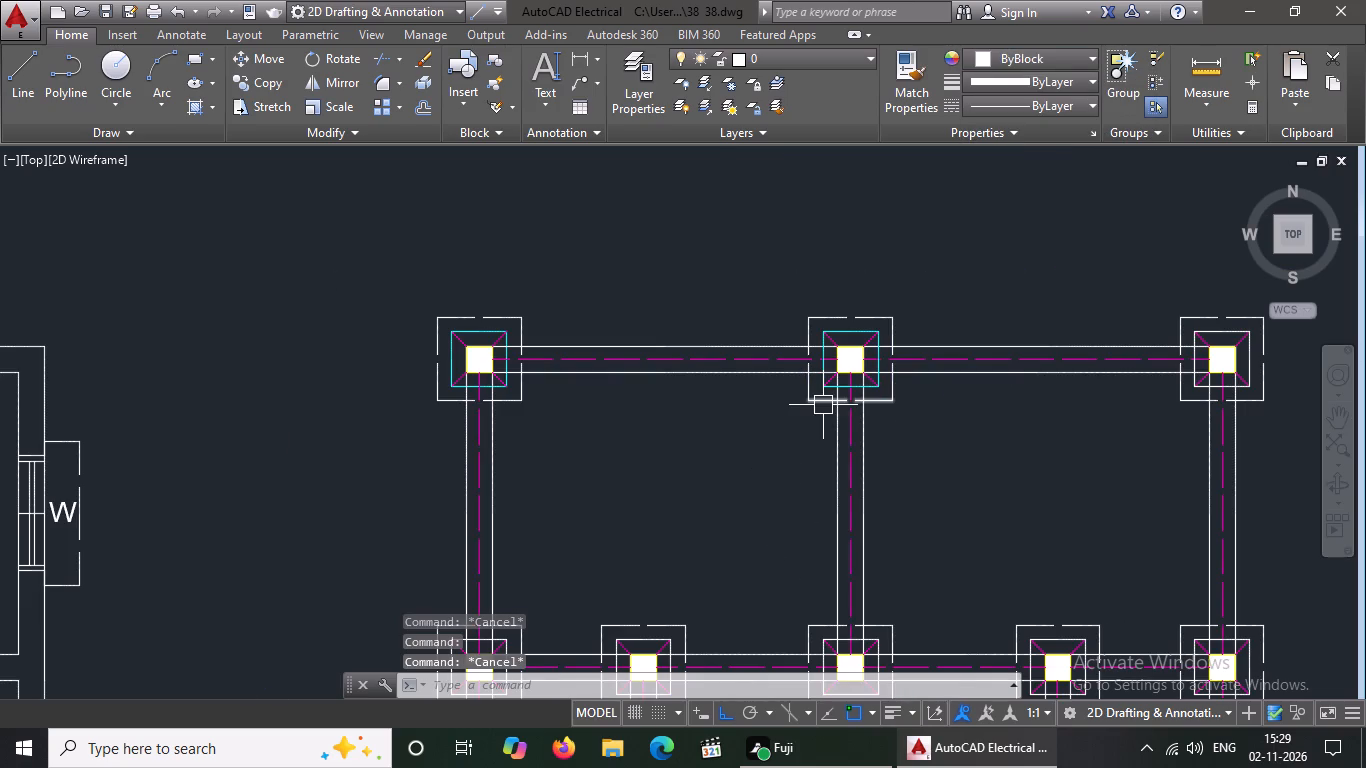
scroll(1302, 359, up, 2)
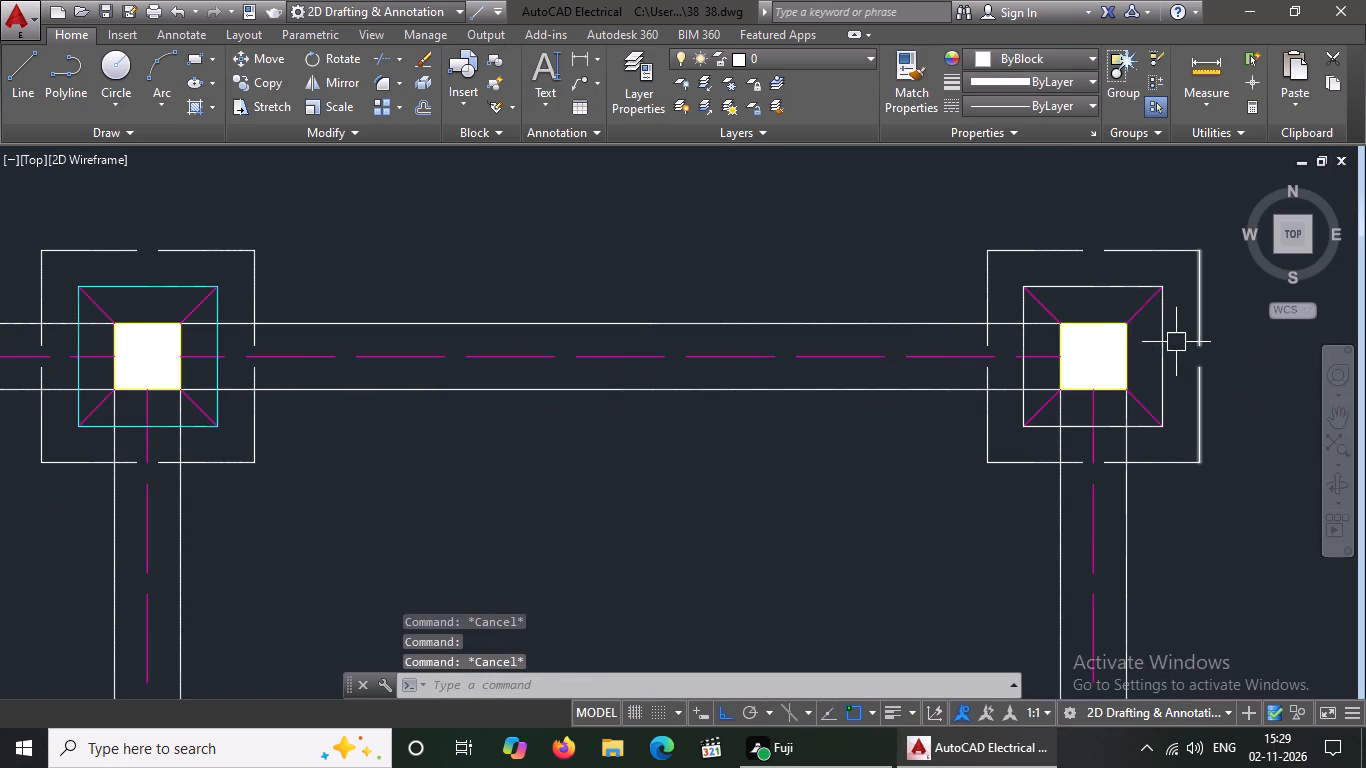
click(1120, 289)
click(1034, 53)
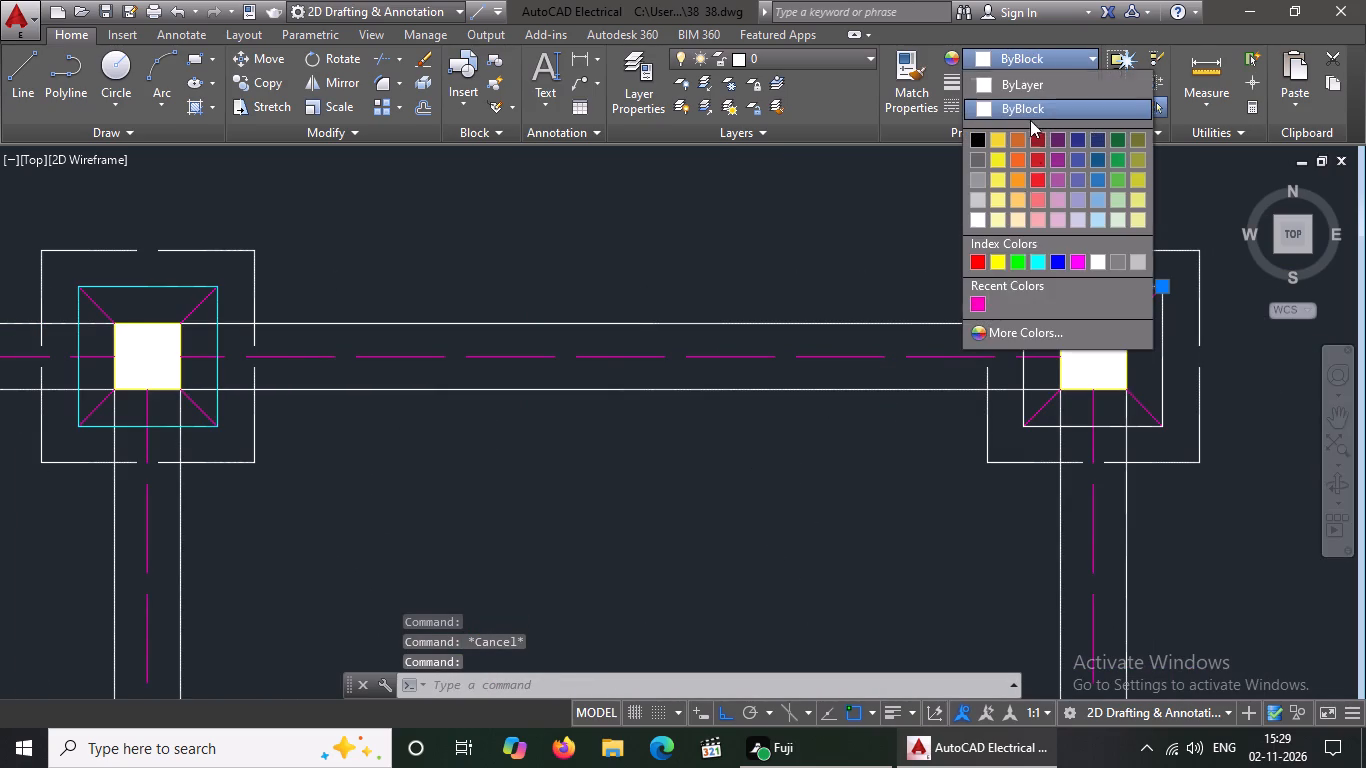
click(1032, 260)
key(Escape)
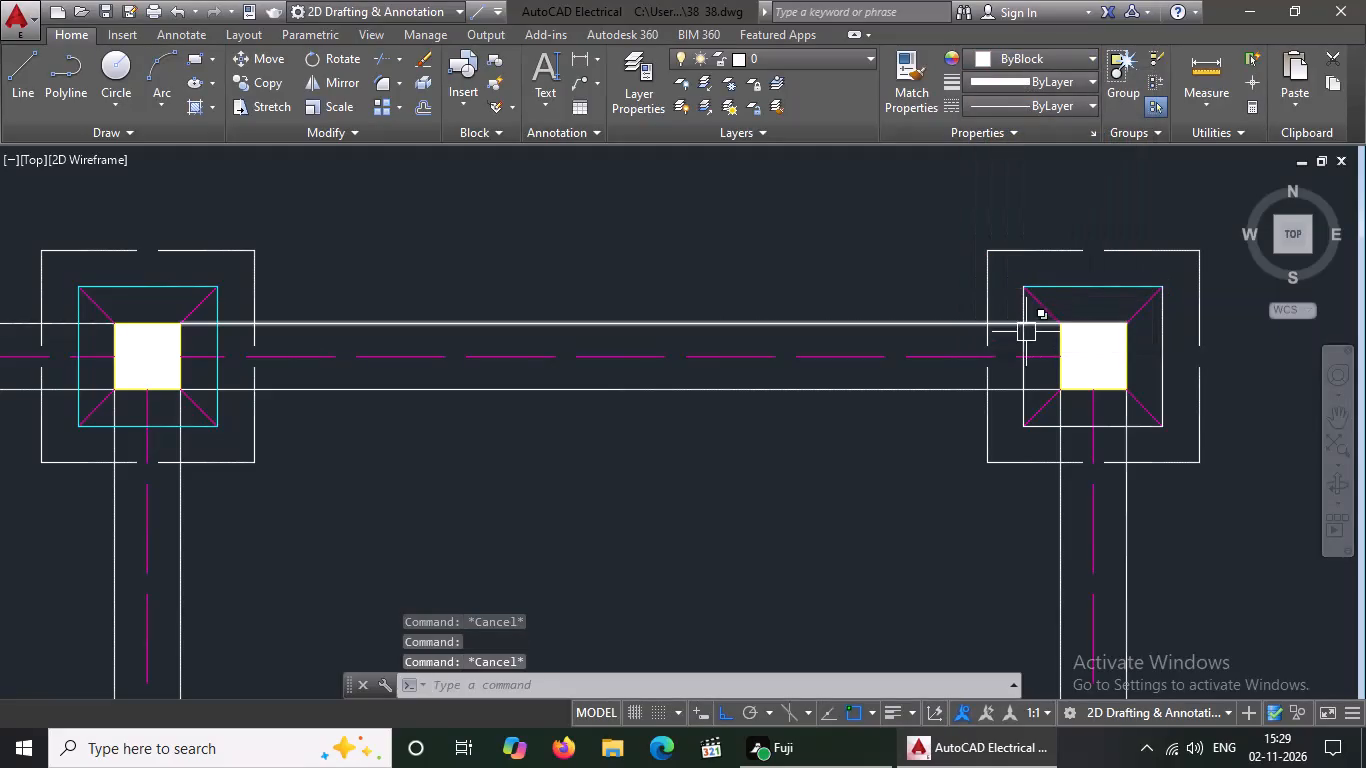
click(1024, 337)
click(1052, 54)
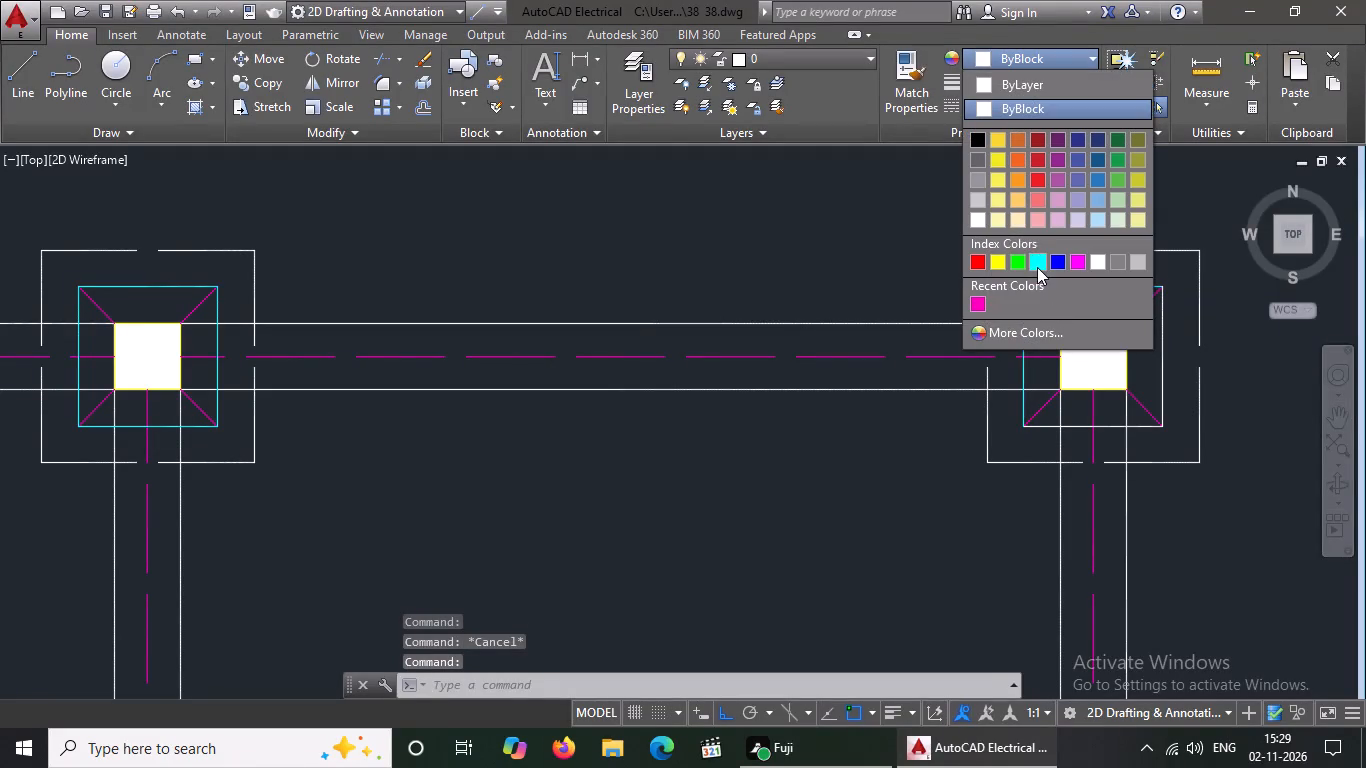
click(1037, 265)
key(Escape)
Set the east and south sides of the northeast corner footing's inner square to Cyan.
click(1163, 357)
click(1040, 47)
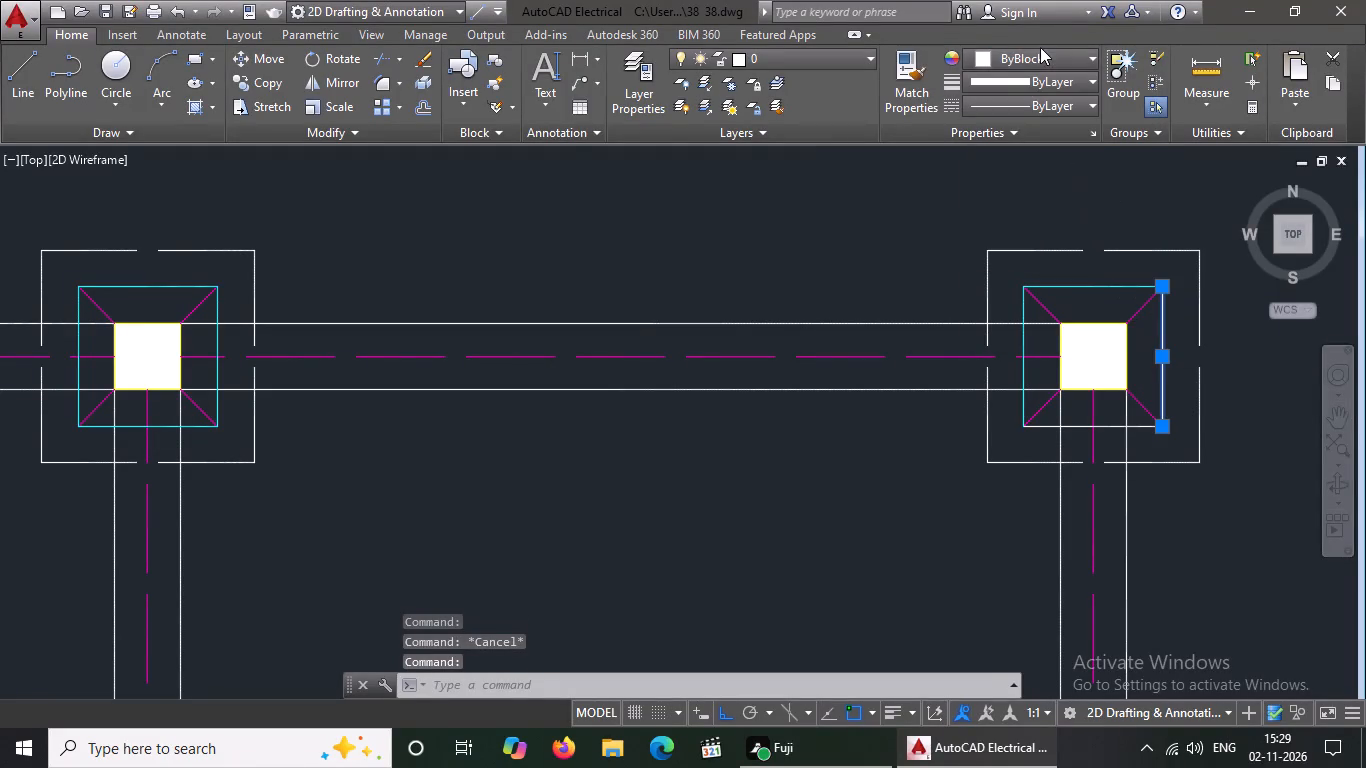
click(1041, 60)
click(1037, 261)
key(Escape)
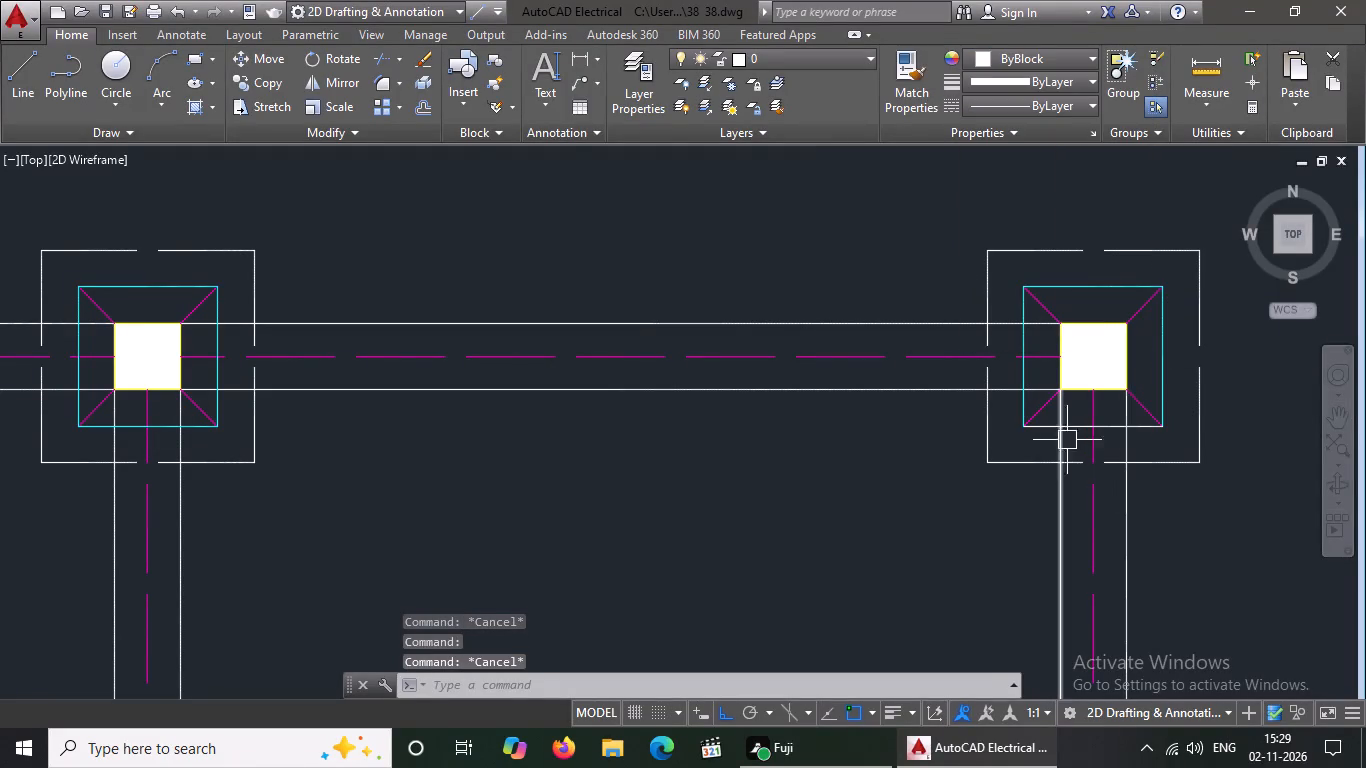
click(1043, 432)
click(1047, 56)
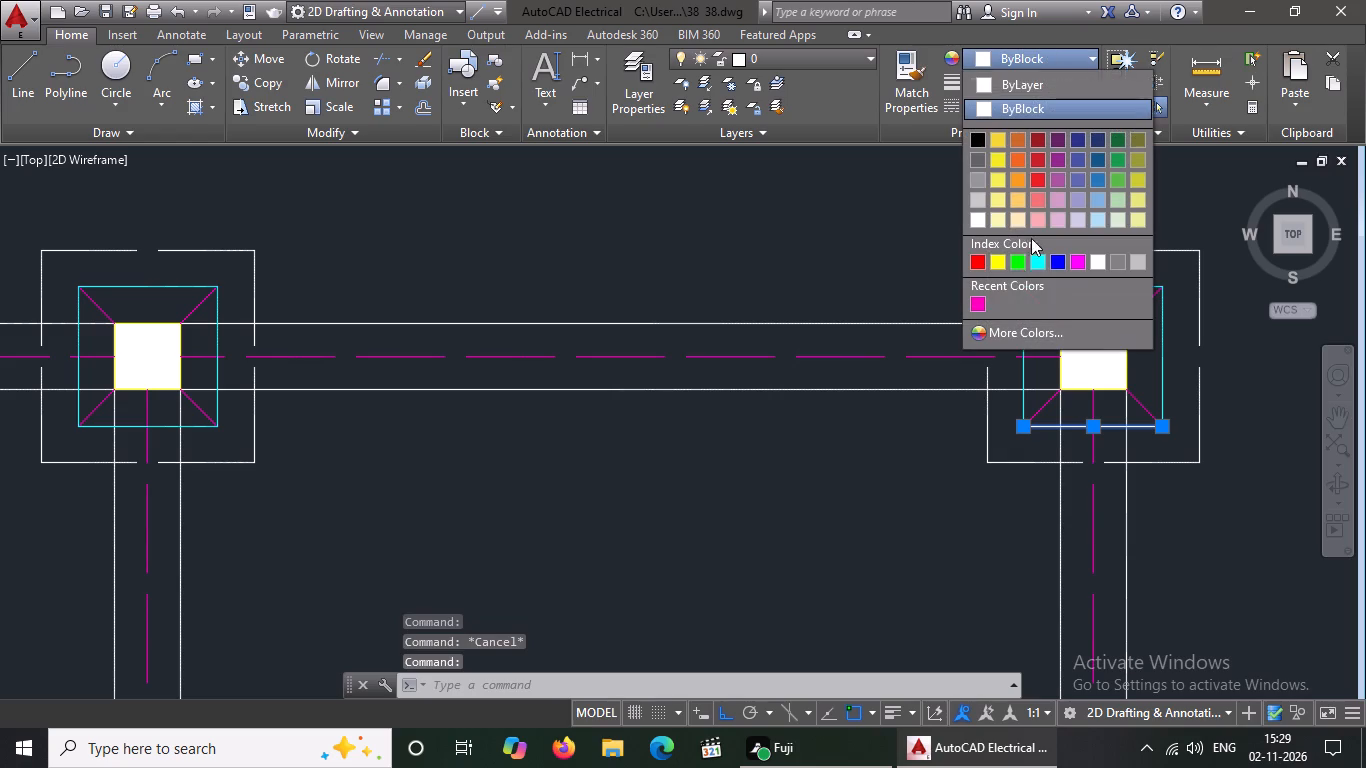
click(1037, 261)
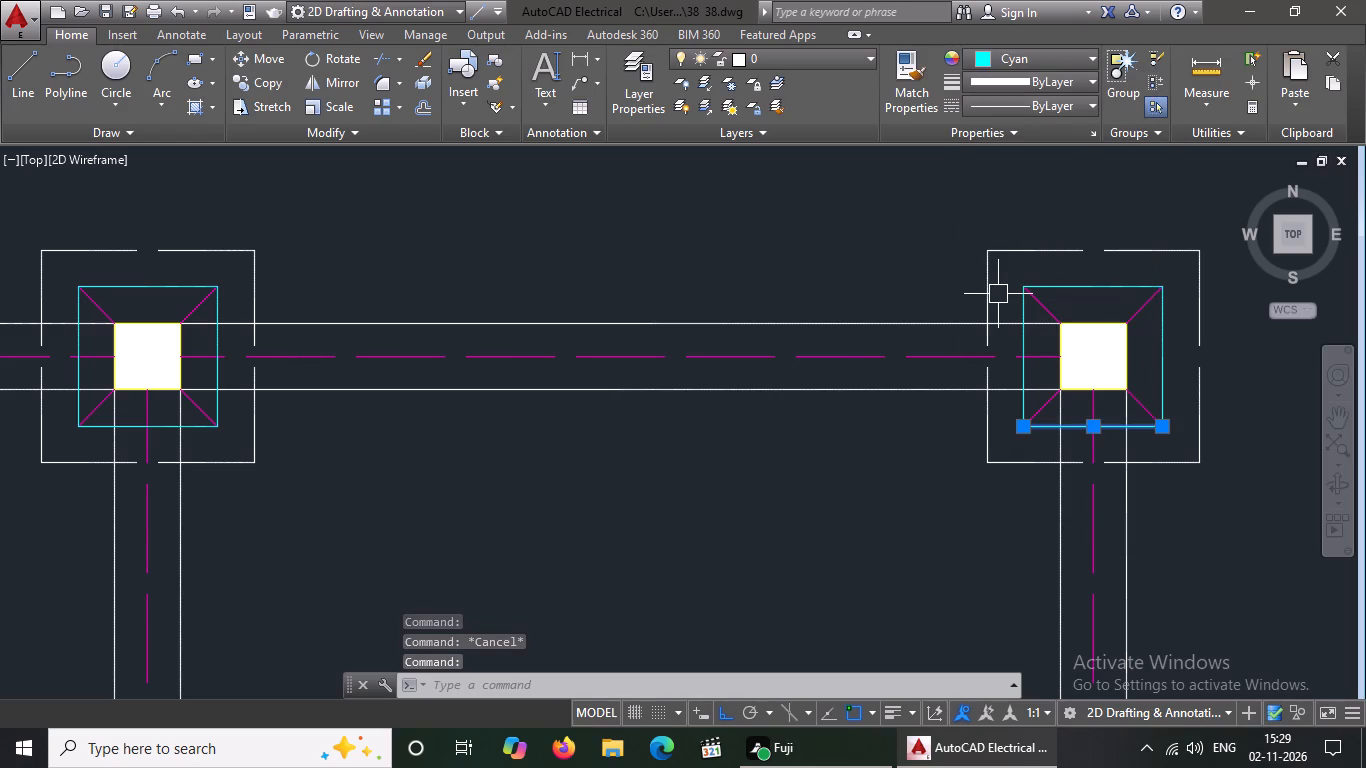
key(Escape)
Set the north and west sides of the inner square on the westernmost footing of the second row from the north to Cyan.
scroll(967, 260, down, 2)
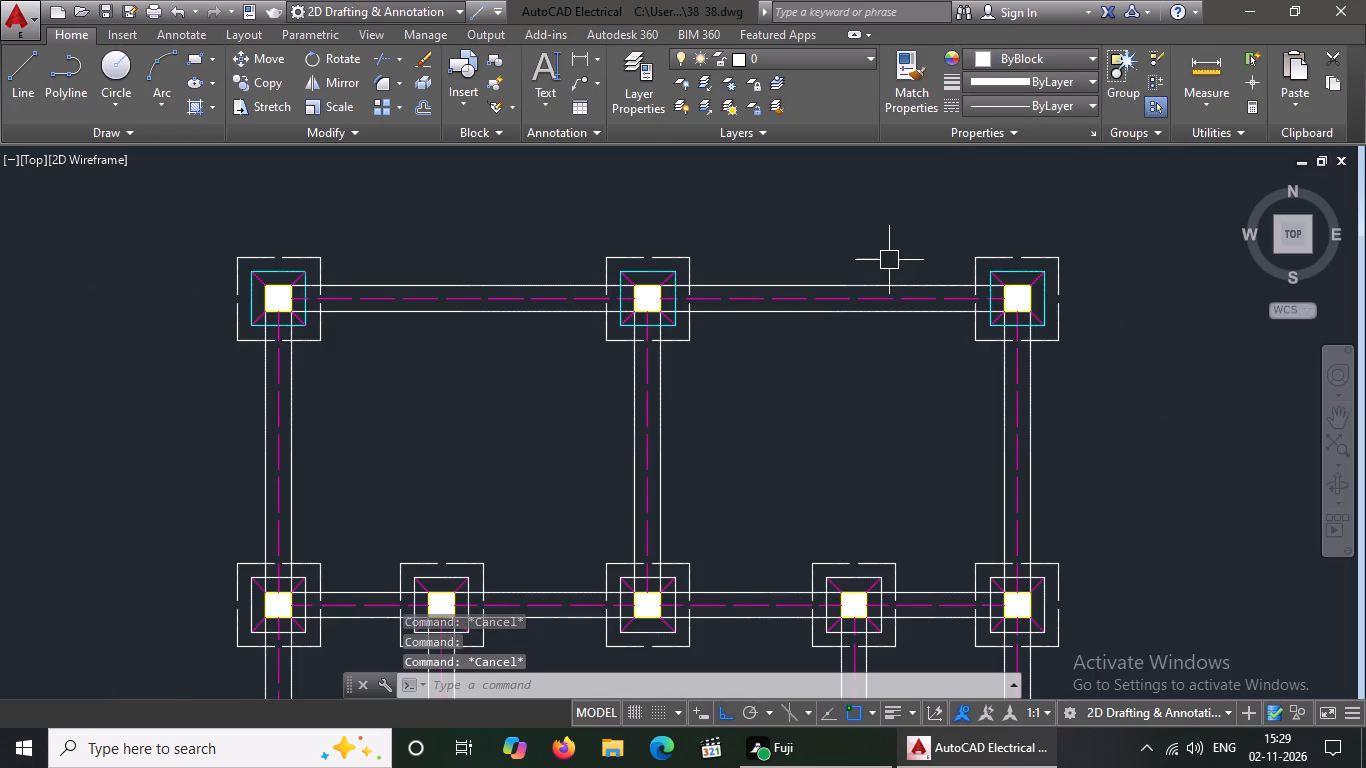
scroll(889, 260, down, 1)
scroll(526, 513, up, 2)
scroll(481, 380, up, 2)
click(480, 380)
click(1005, 55)
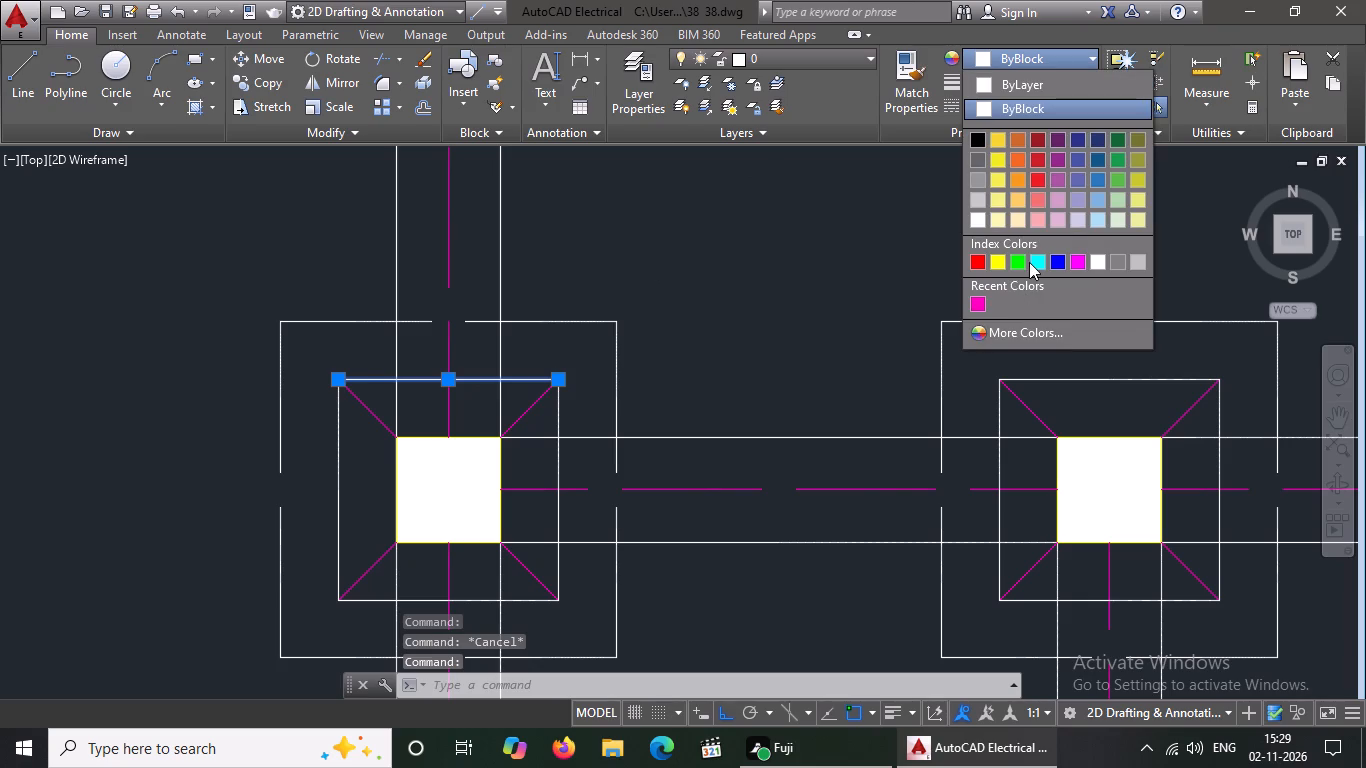
click(1035, 260)
key(Escape)
click(340, 473)
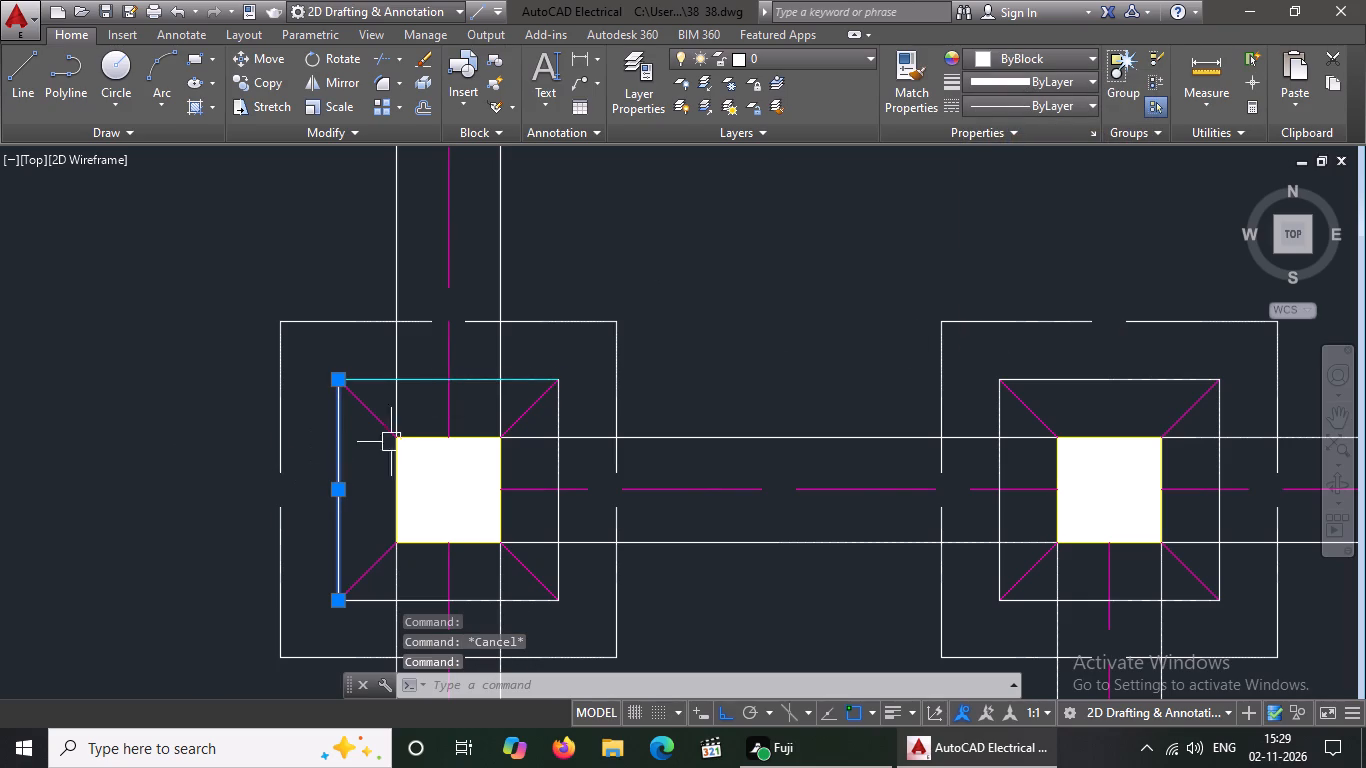
click(1008, 56)
click(1037, 260)
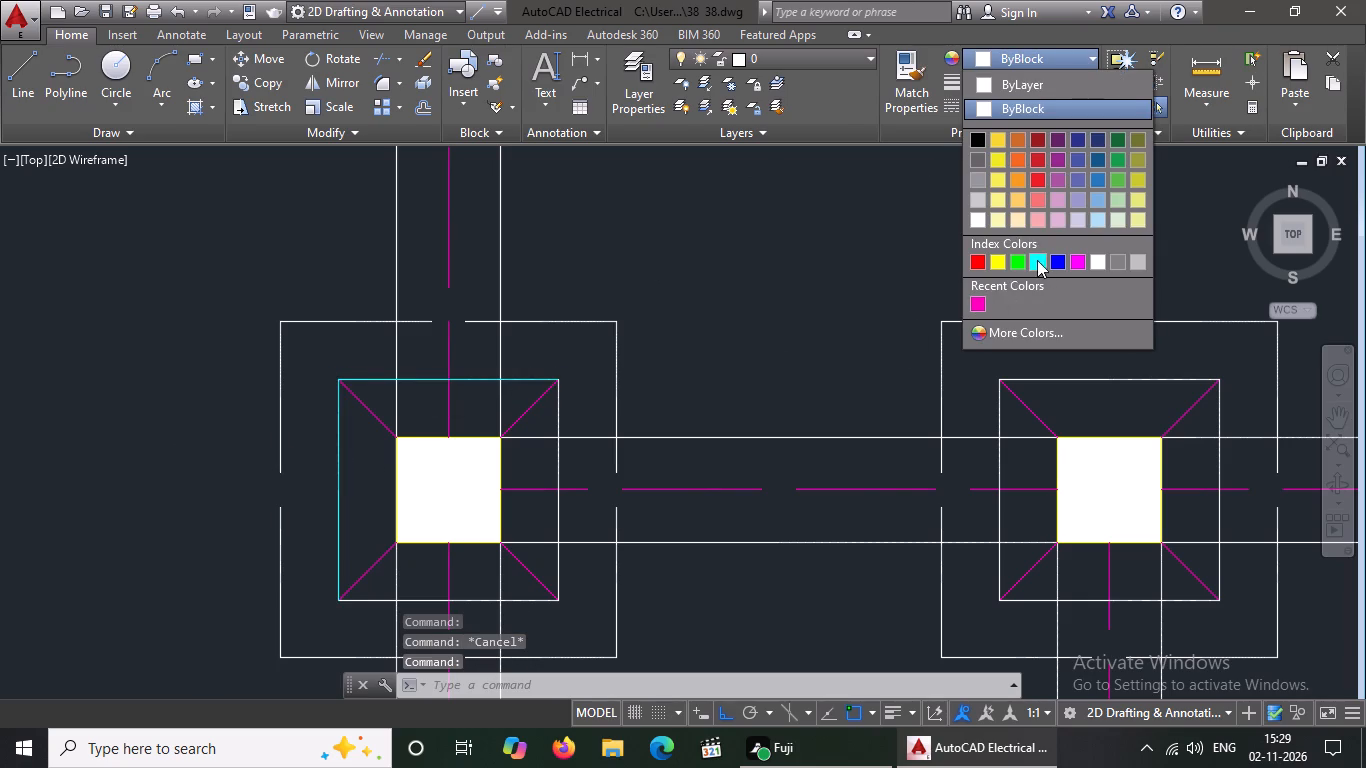
key(Escape)
Set the east and south sides of the inner square on the second row's westernmost footing to Cyan.
click(561, 469)
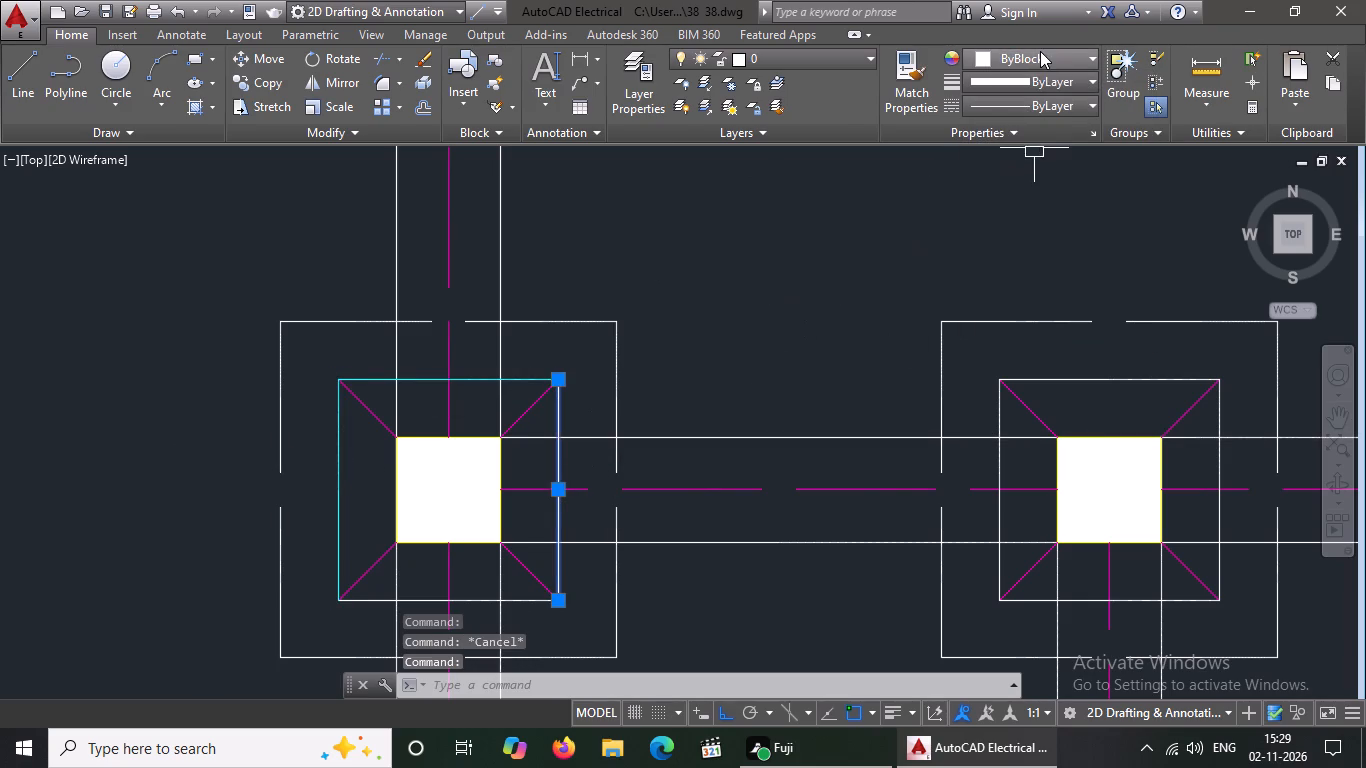
click(1040, 51)
click(1043, 256)
key(Escape)
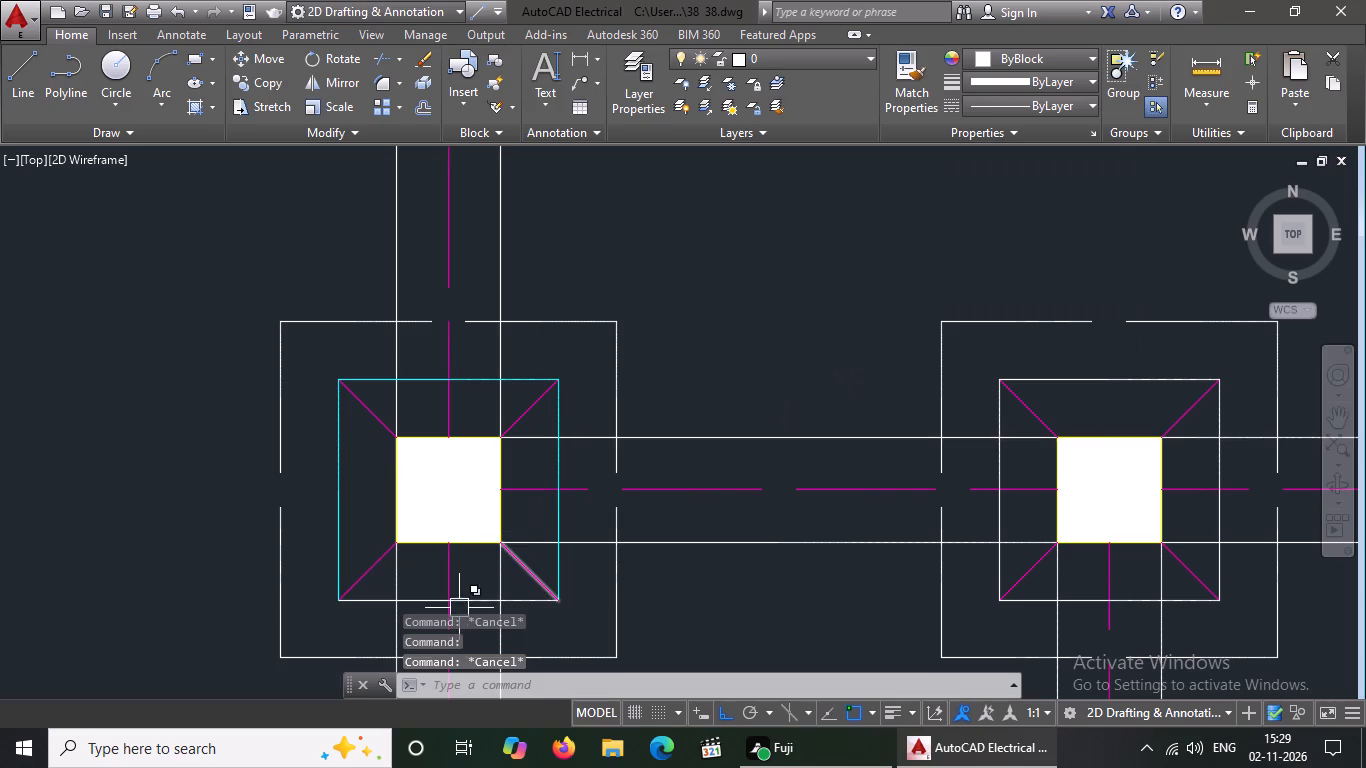
click(478, 603)
click(1041, 57)
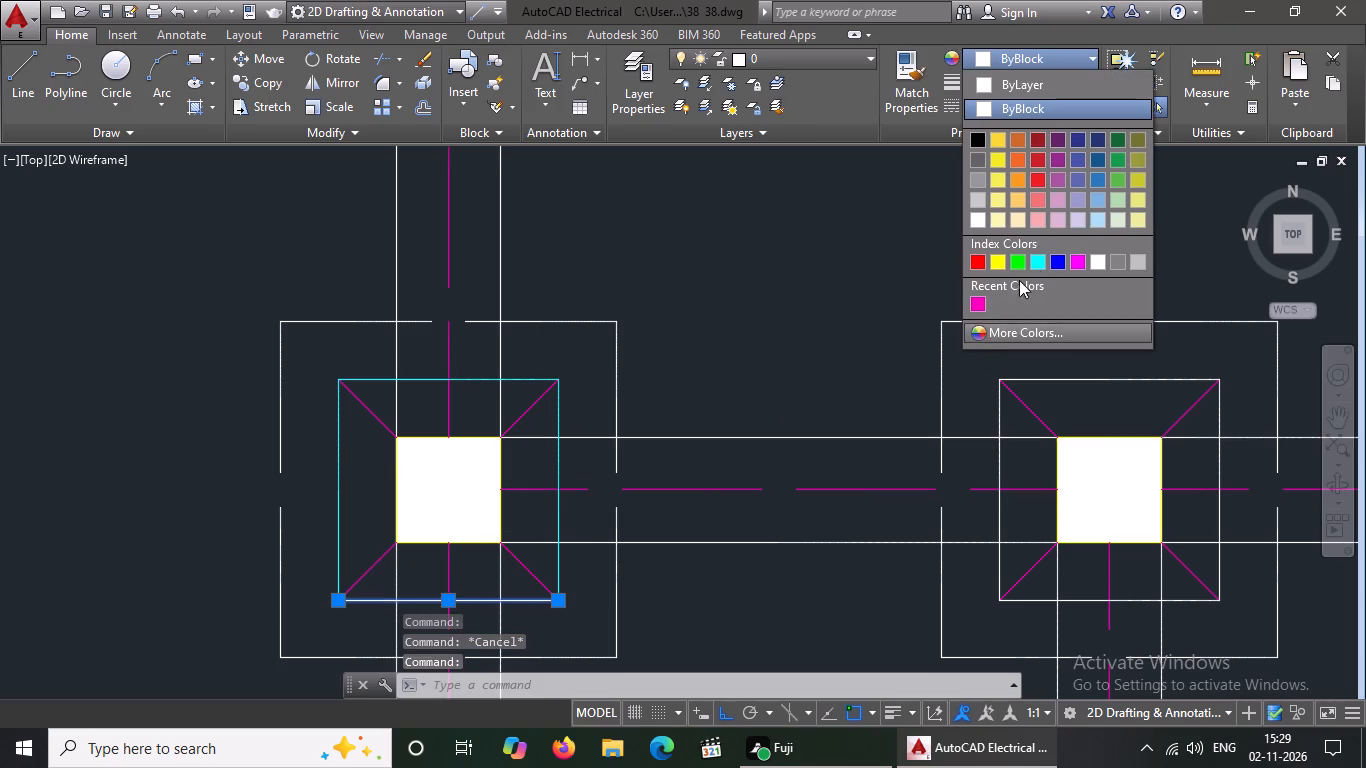
click(1034, 263)
key(Escape)
Set the north and west sides of the inner square on the second row's second footing from the west to Cyan.
scroll(705, 397, down, 3)
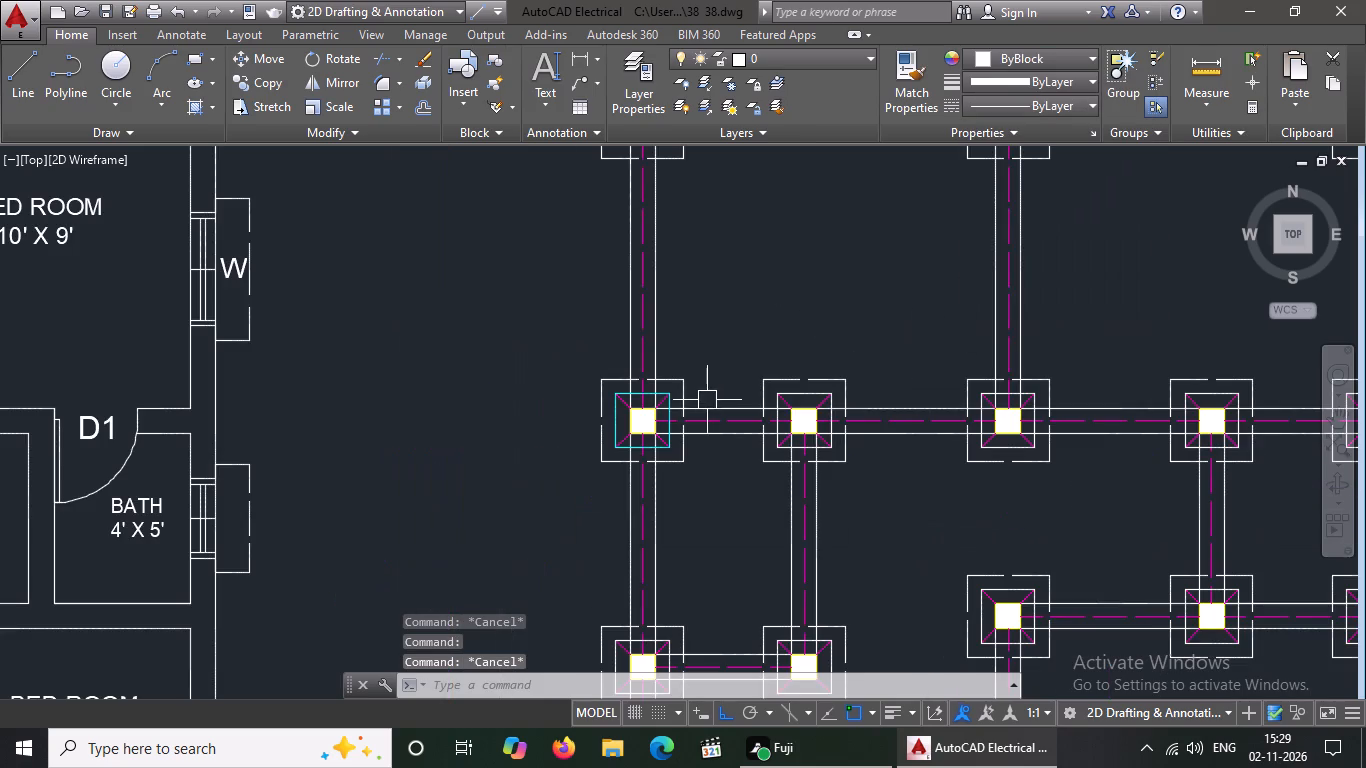
scroll(800, 401, up, 2)
click(808, 389)
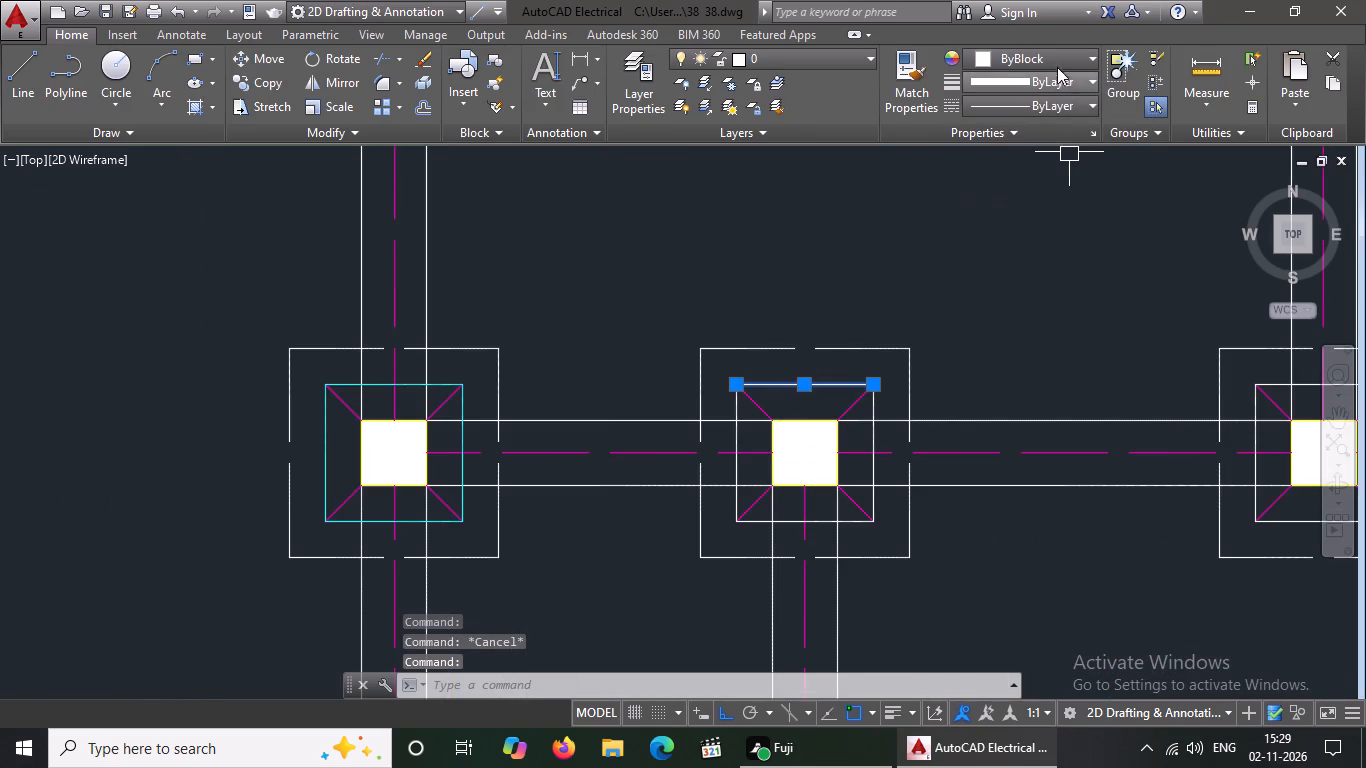
click(1055, 63)
click(1039, 257)
key(Escape)
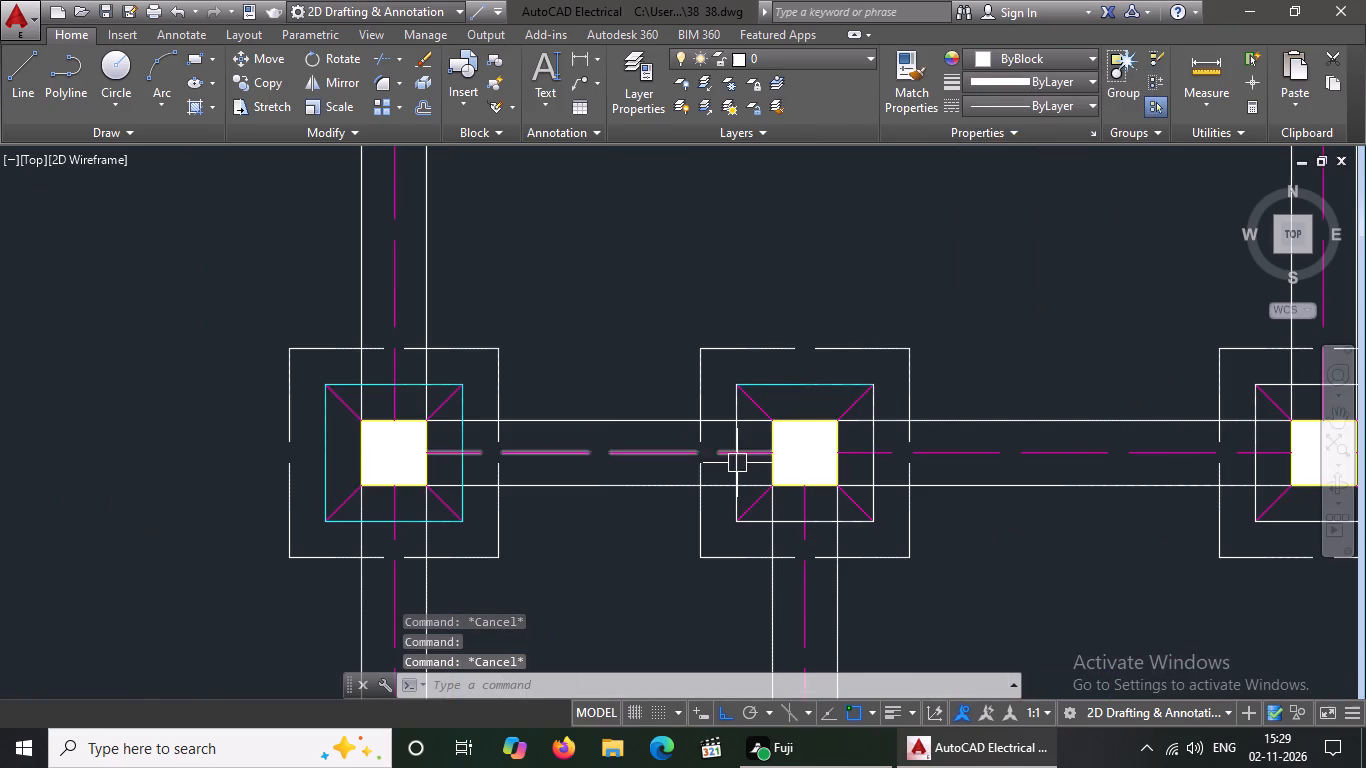
click(739, 426)
click(1037, 53)
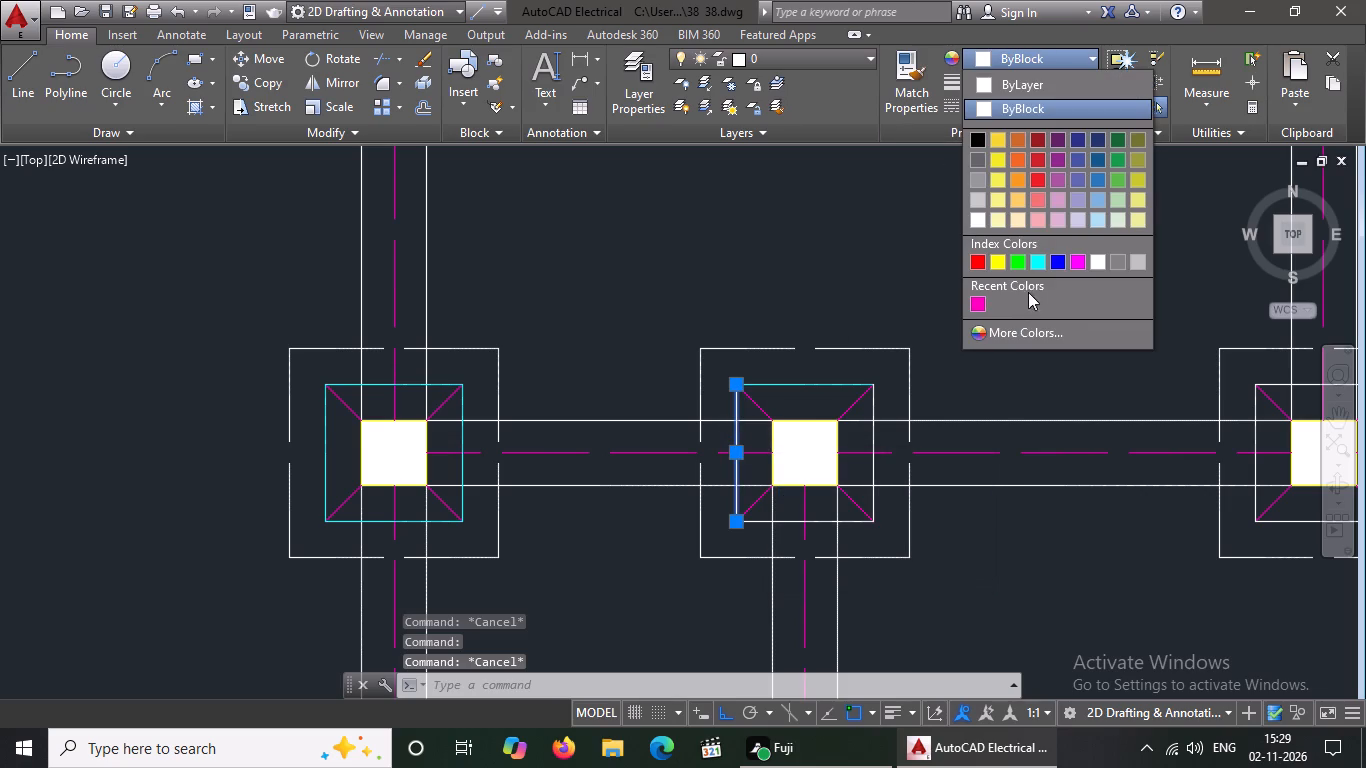
click(1038, 262)
key(Escape)
Set the east and south sides of the inner square on the second row's second footing from the west to Cyan.
click(878, 431)
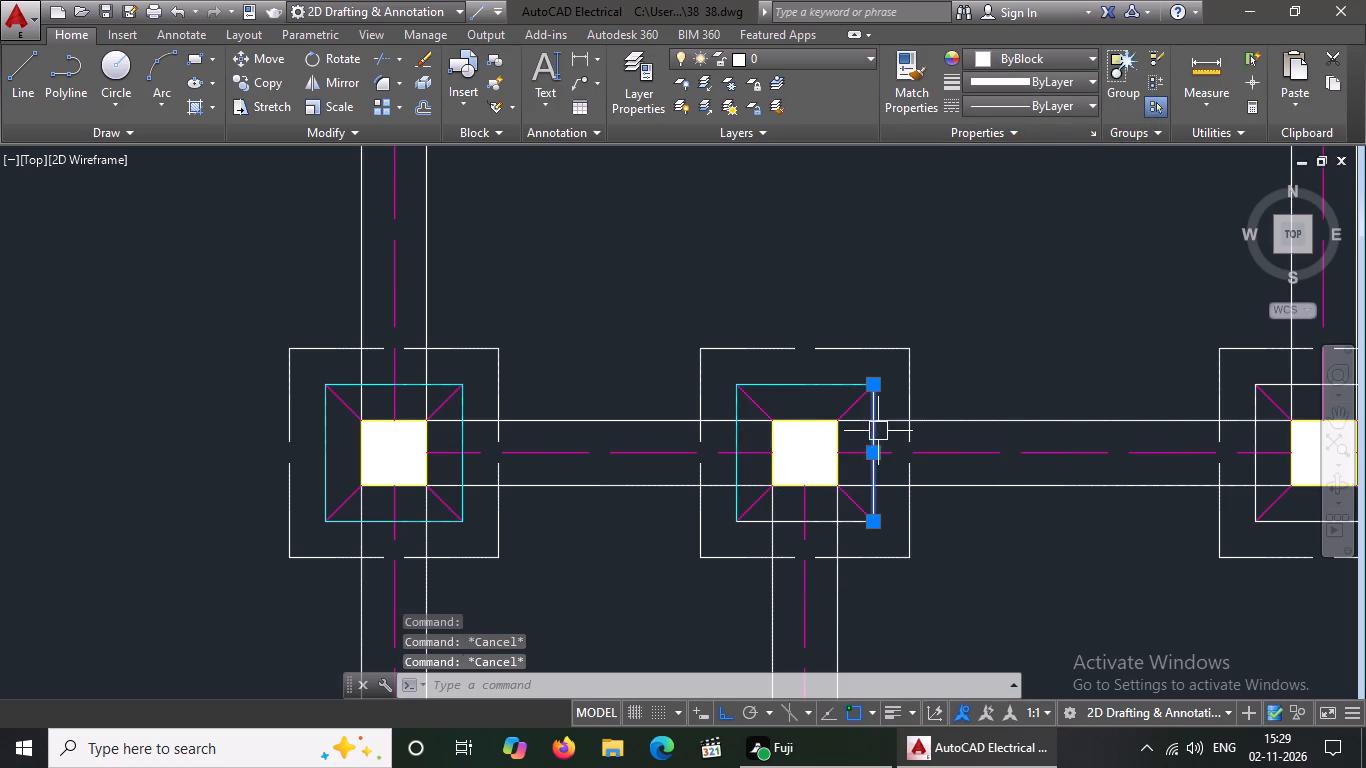
click(1057, 53)
click(1040, 260)
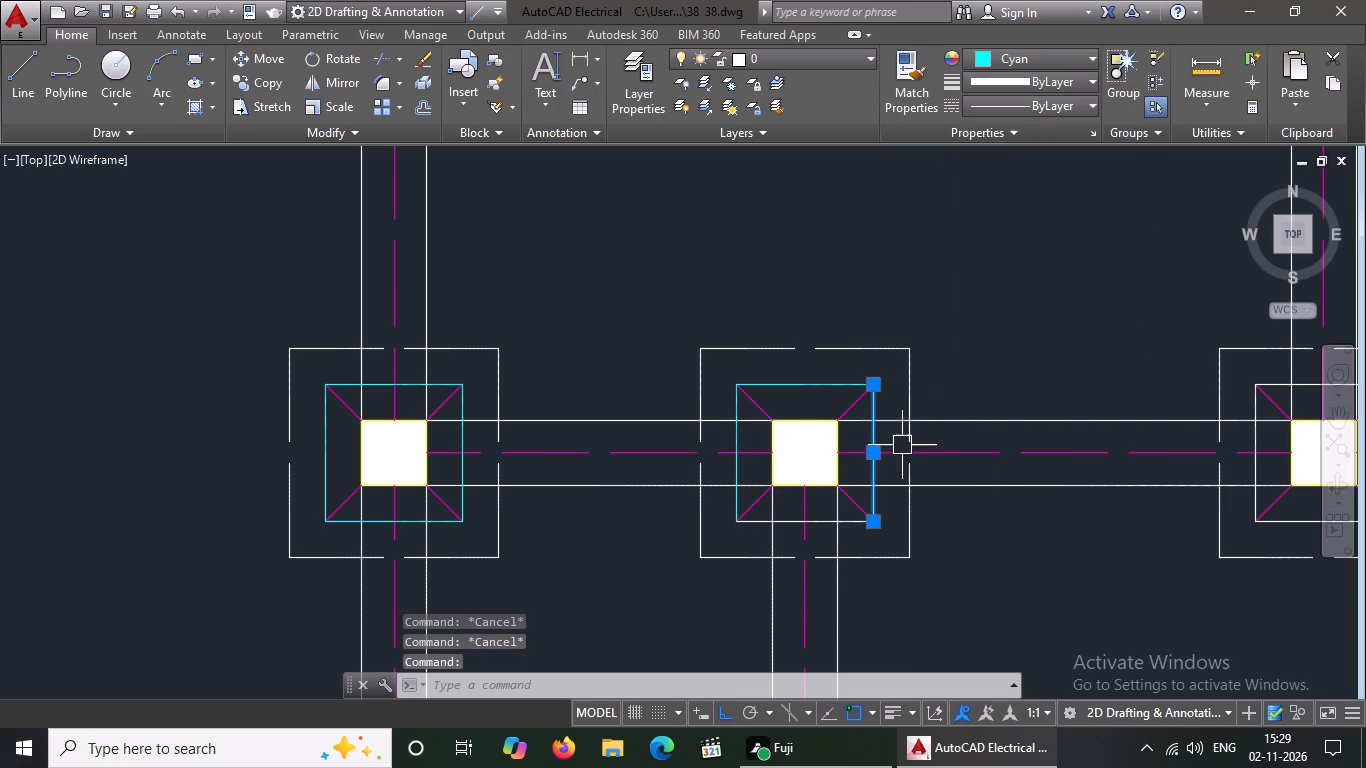
key(Escape)
click(829, 525)
click(1030, 54)
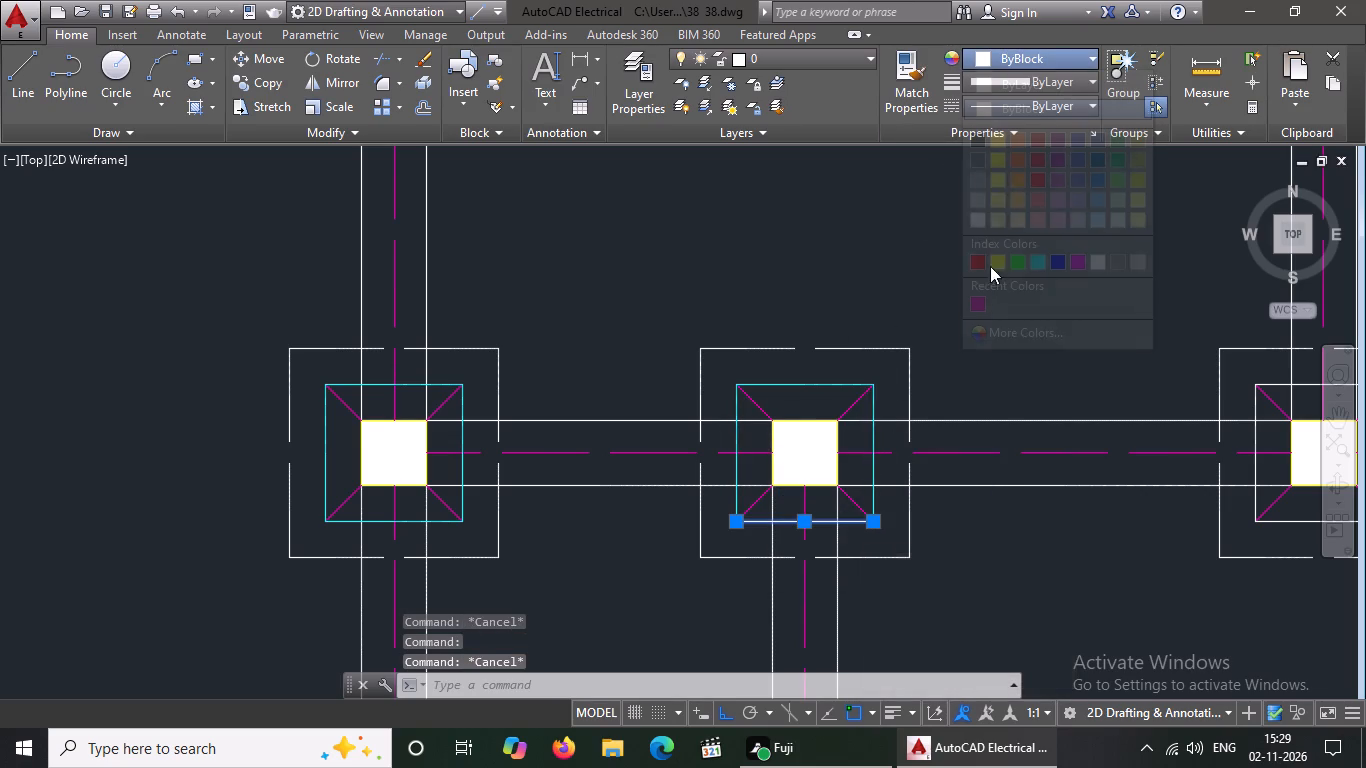
click(1039, 259)
key(Escape)
Set the north and west sides of the inner square on the second row's third footing from the west to Cyan.
scroll(884, 378, down, 3)
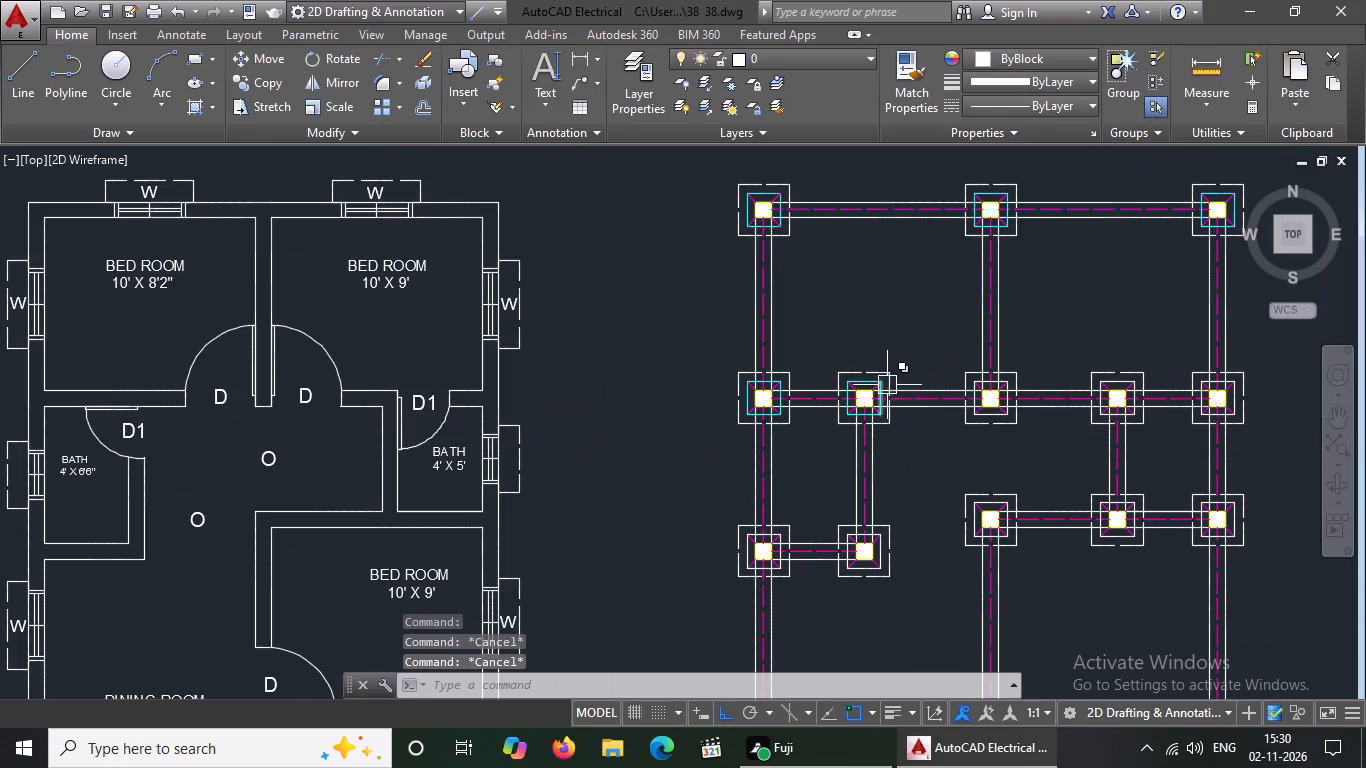
key(Escape)
scroll(995, 406, up, 5)
click(989, 345)
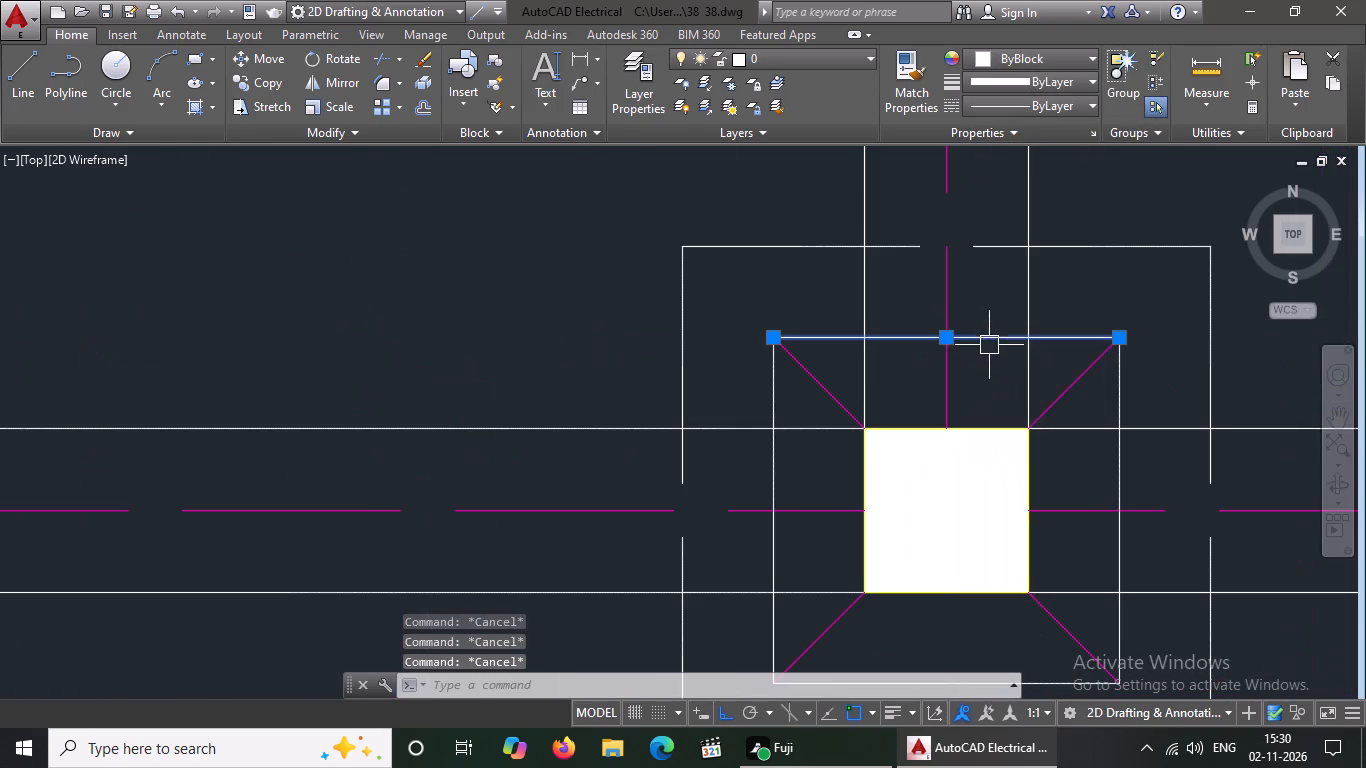
click(1028, 62)
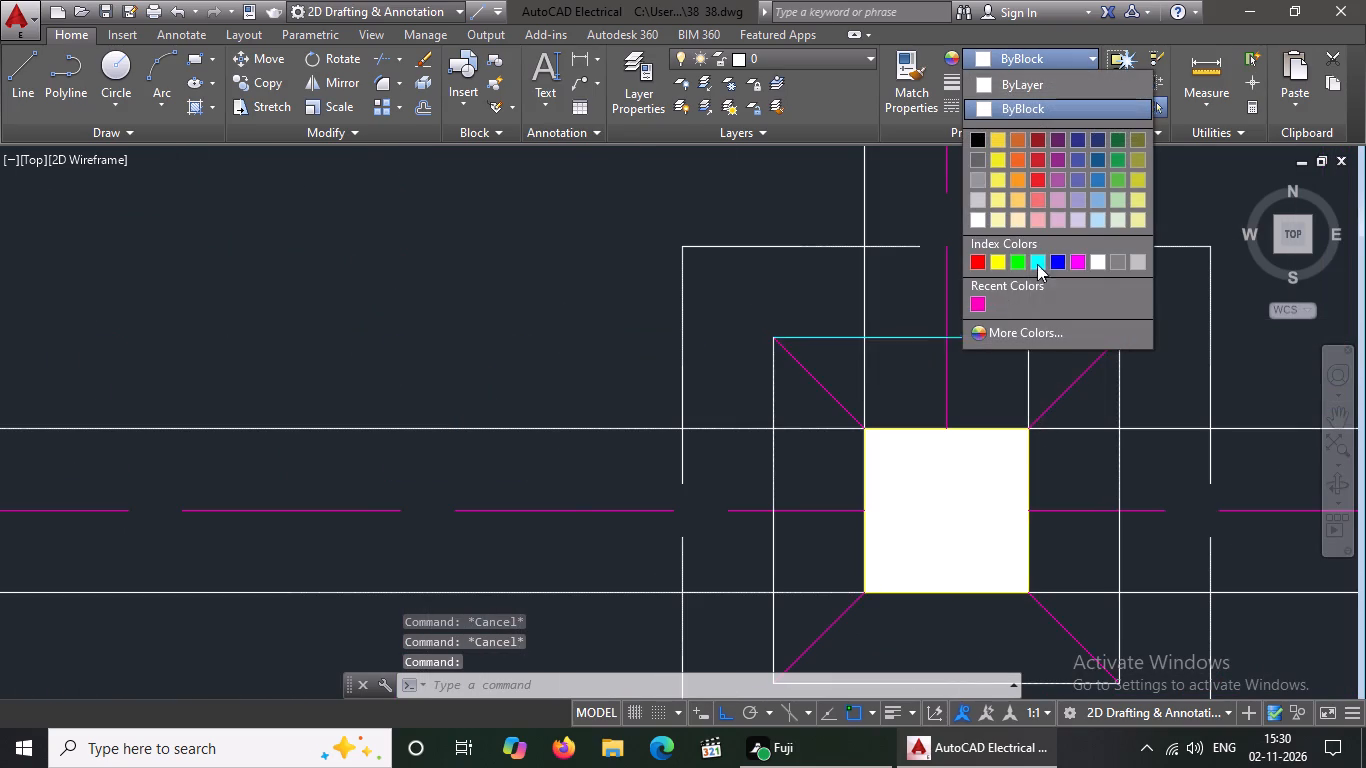
click(1038, 262)
key(Escape)
click(778, 485)
click(1038, 54)
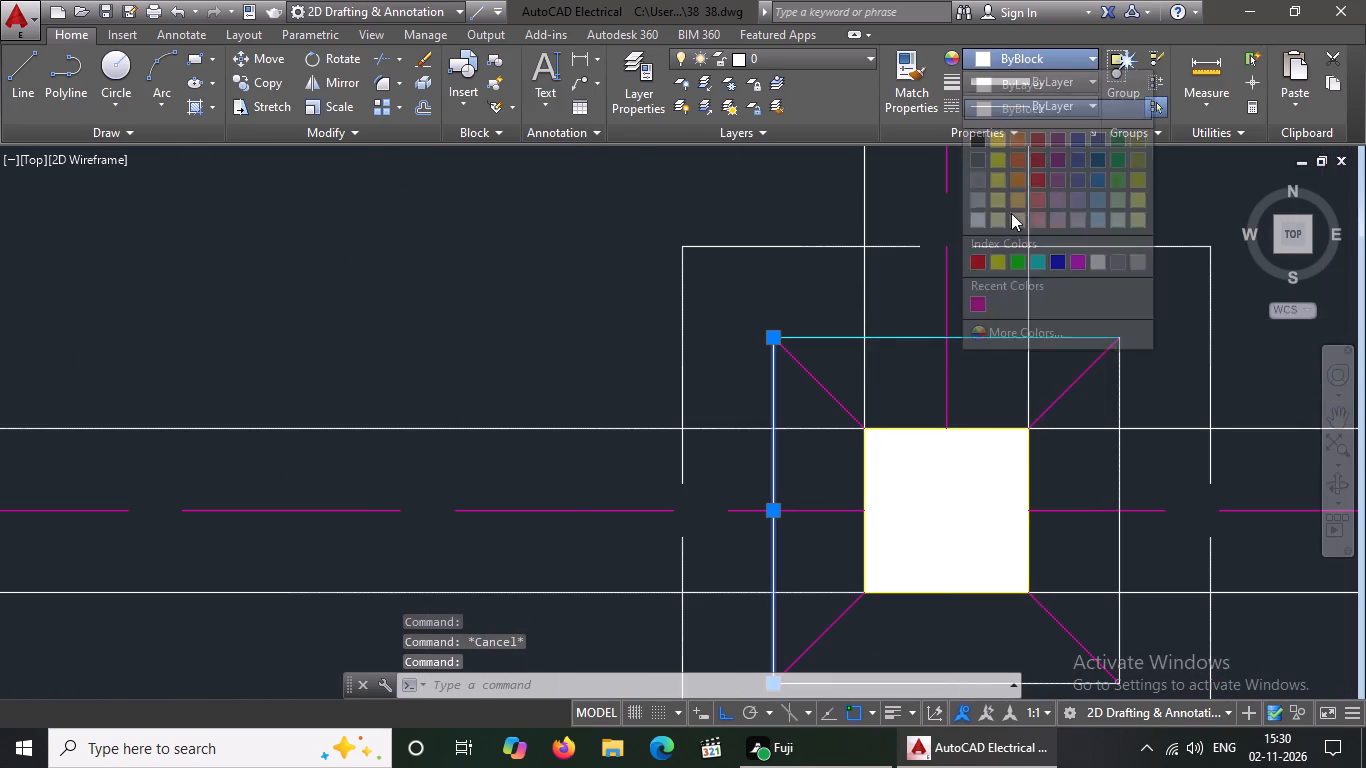
click(1036, 263)
key(Escape)
Set the east and south sides of the inner square on the second row's third footing from the west to Cyan.
click(1128, 475)
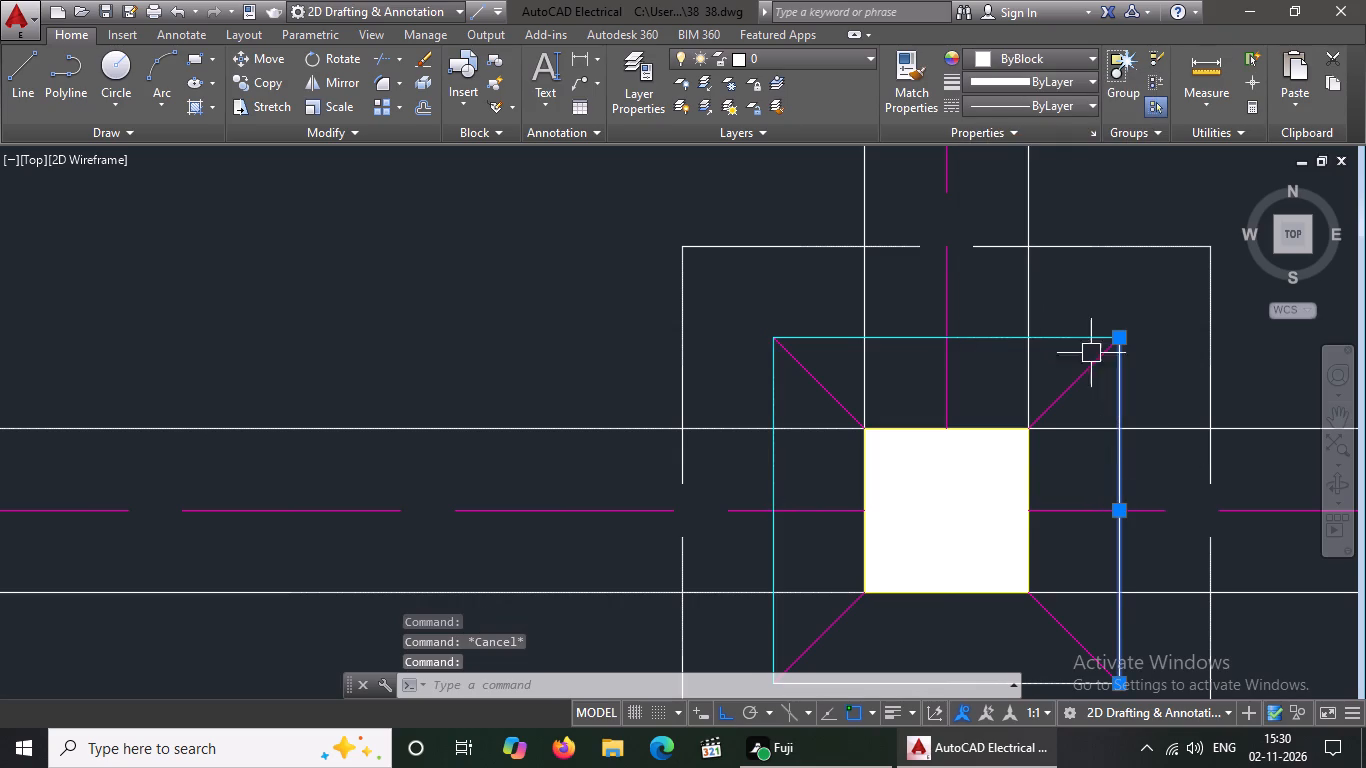
click(1047, 56)
click(1040, 262)
key(Escape)
scroll(1010, 326, down, 3)
click(990, 420)
click(1010, 61)
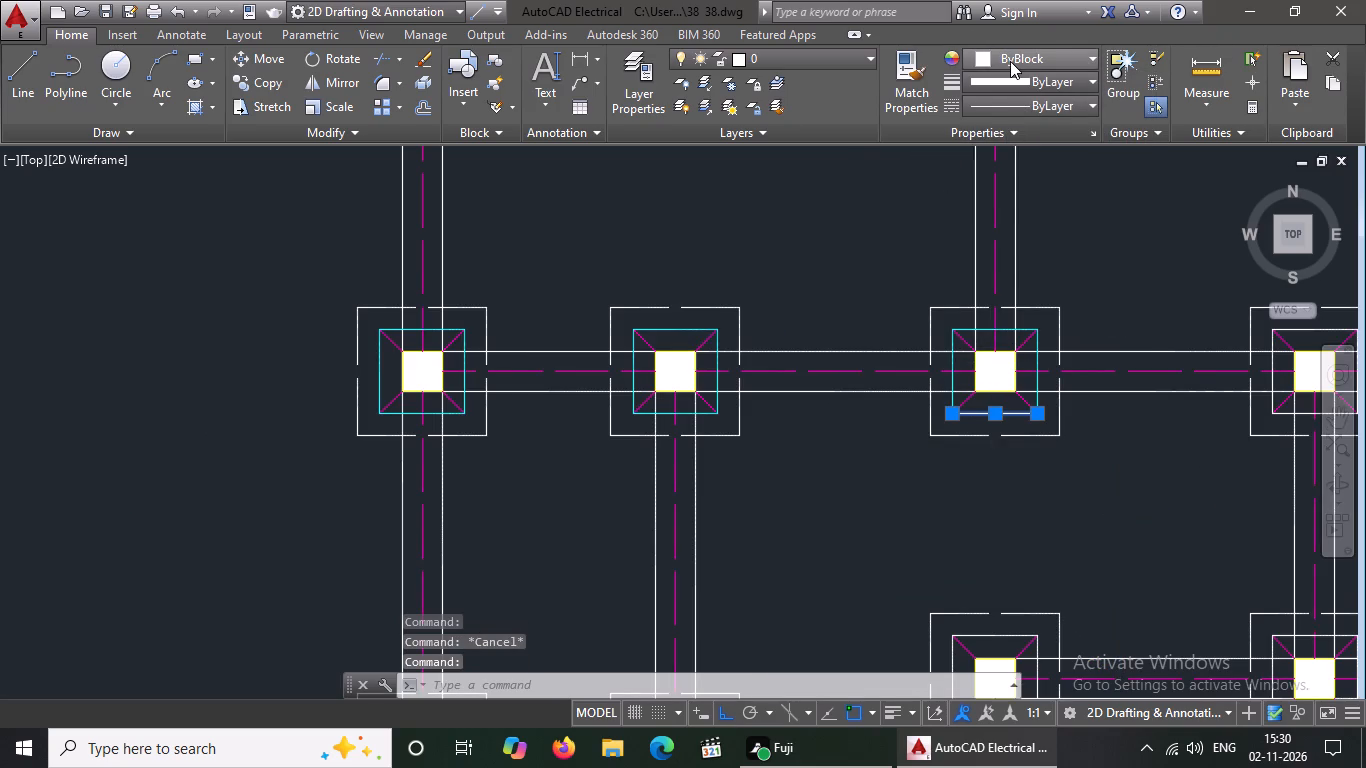
click(1030, 259)
key(Escape)
scroll(645, 395, down, 2)
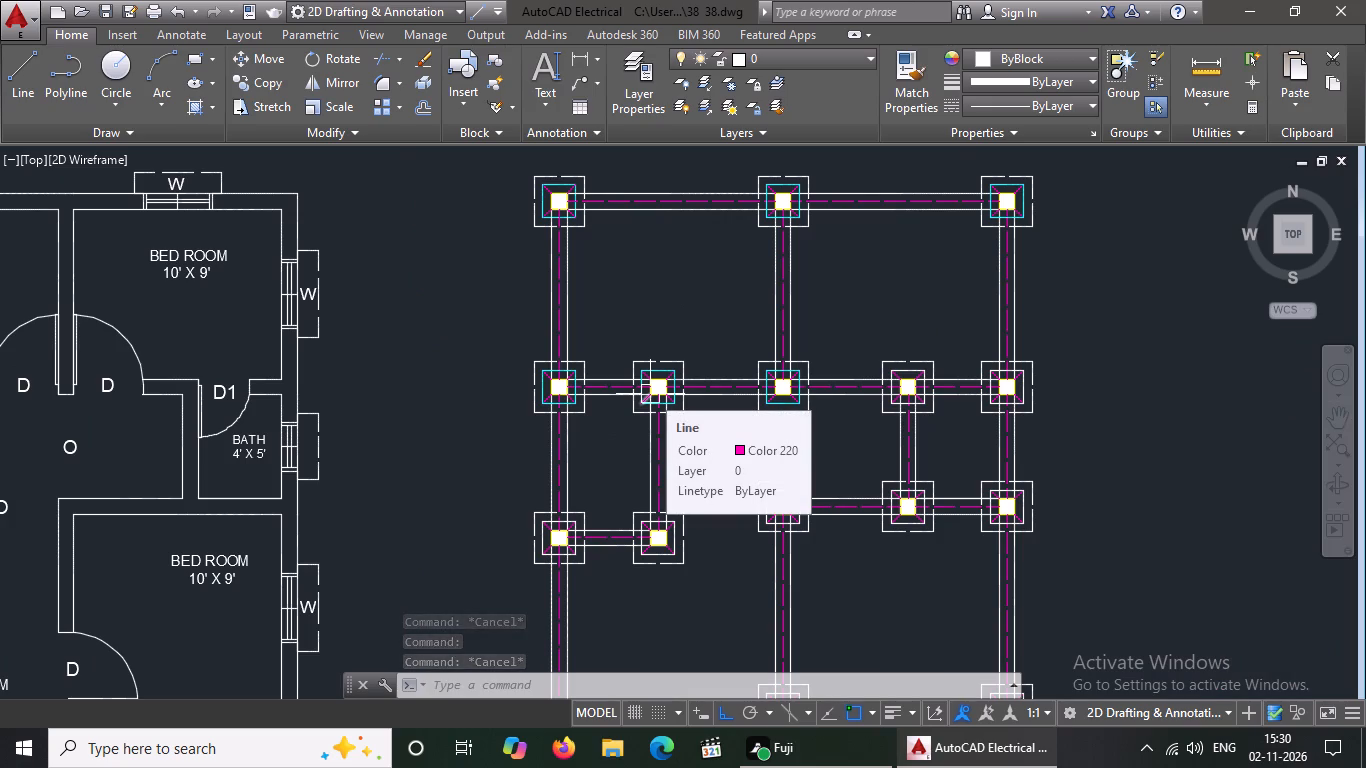
key(Escape)
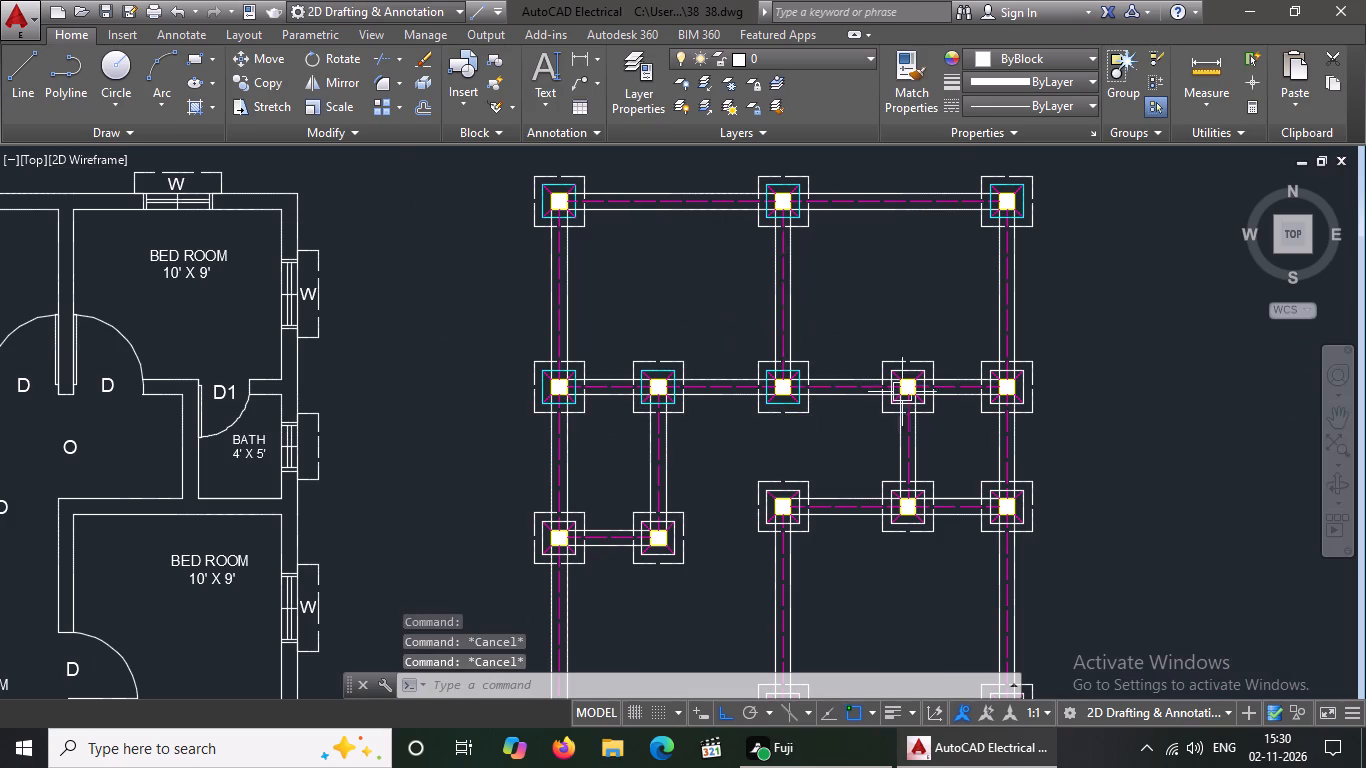
Set the north and west sides of the inner square on the second row's fourth footing from the west to Cyan.
scroll(906, 364, up, 3)
click(899, 388)
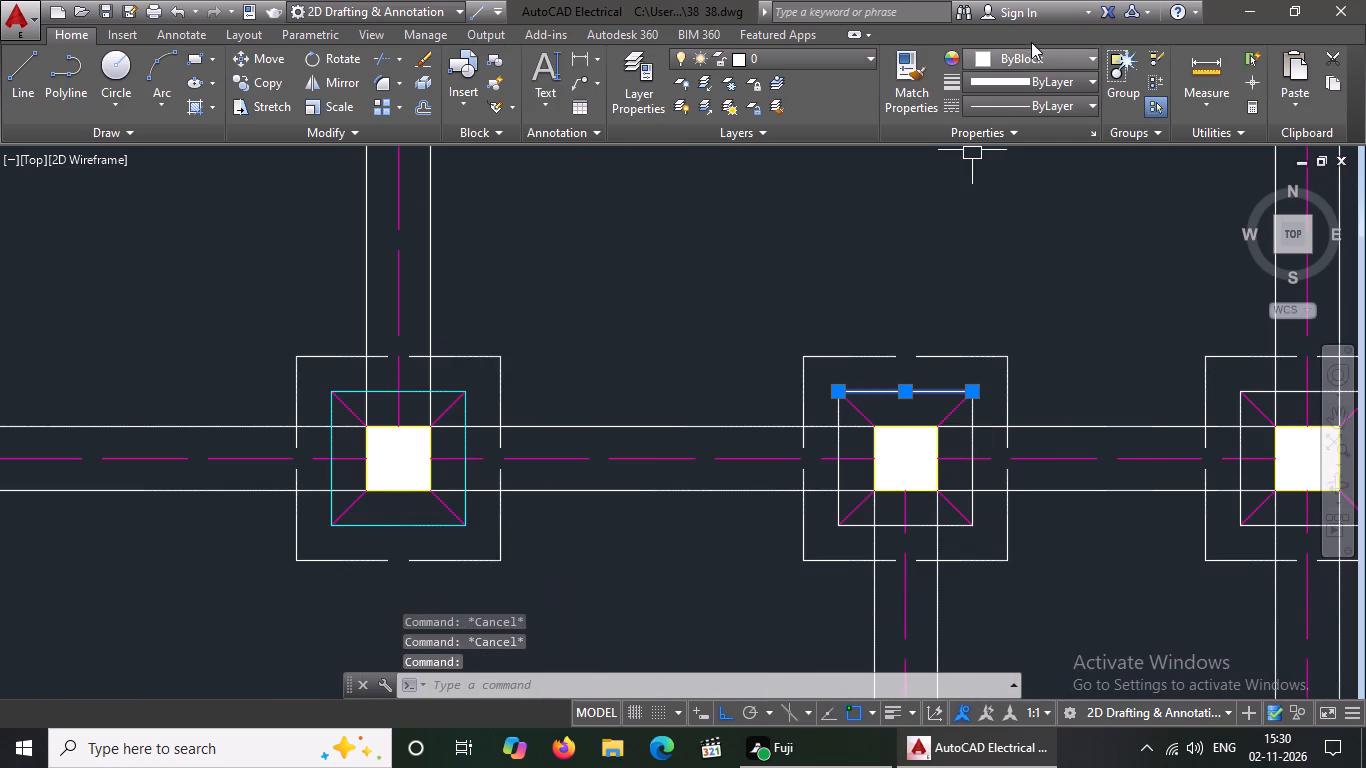
click(1024, 49)
click(1031, 256)
key(Escape)
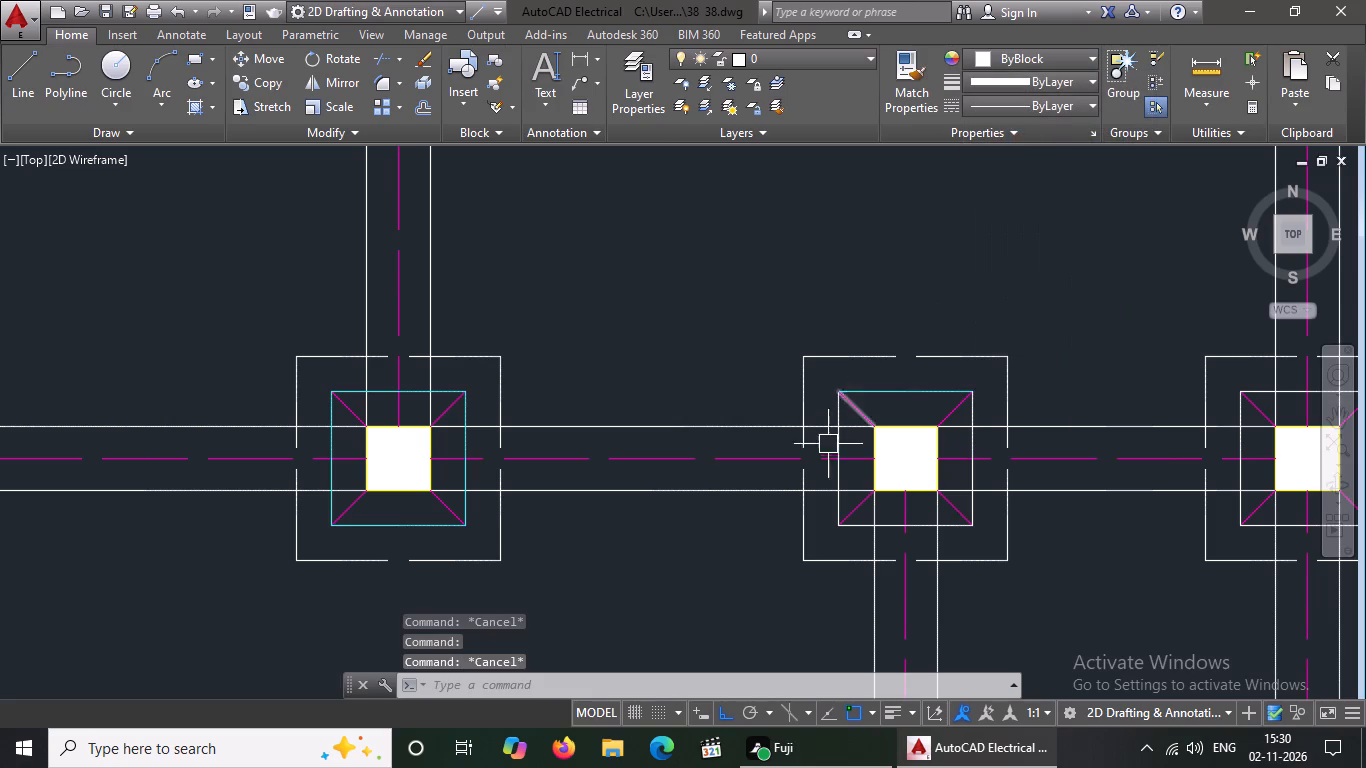
click(841, 440)
click(1025, 53)
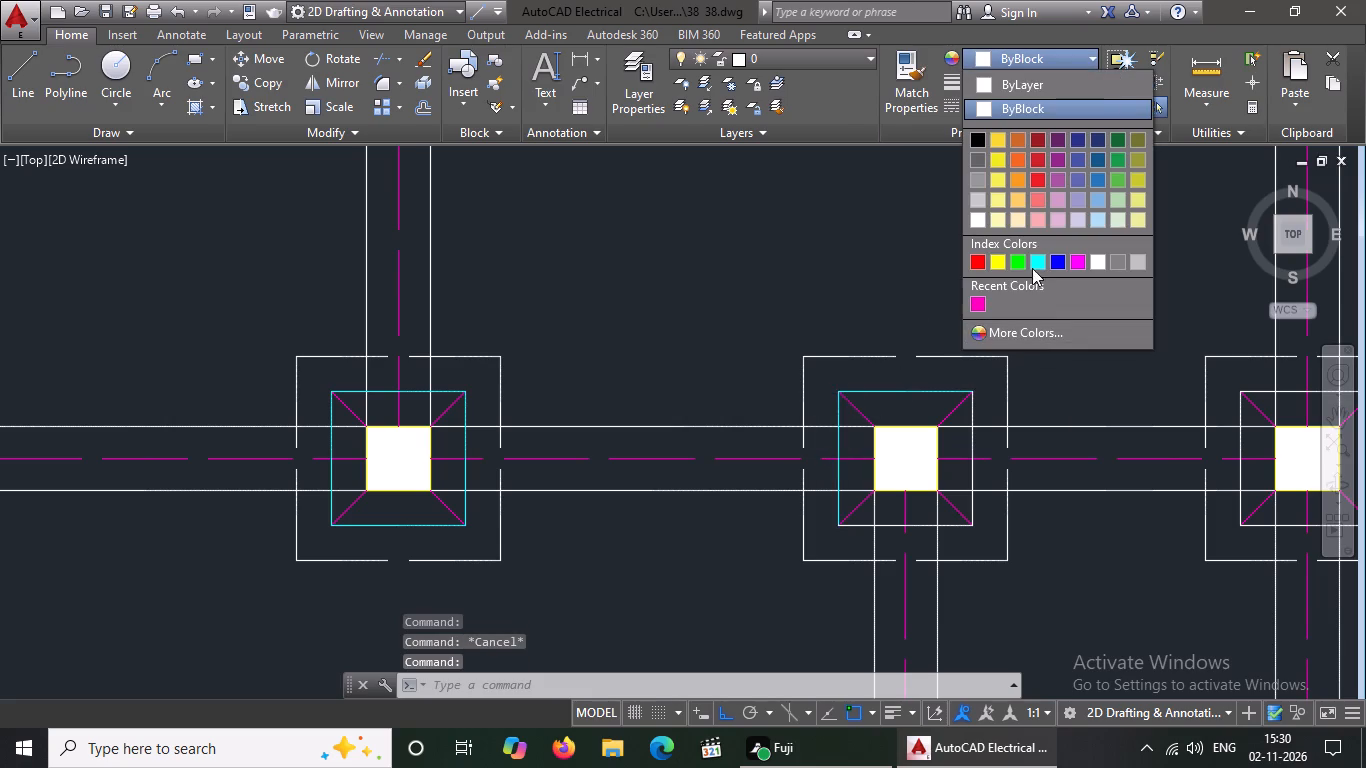
click(1040, 257)
key(Escape)
Set the east and south sides of the inner square on the second row's fourth footing from the west to Cyan.
click(970, 433)
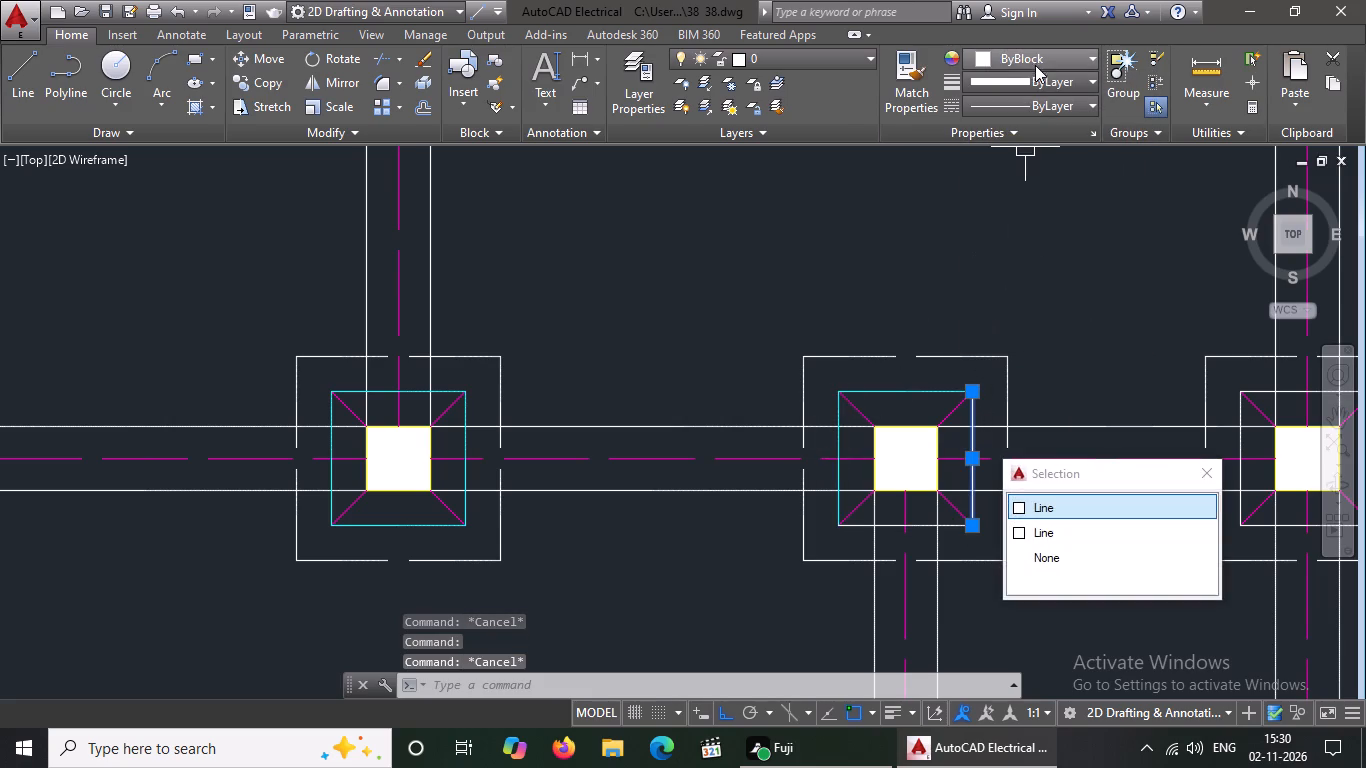
click(1036, 62)
drag(1036, 258, 1036, 272)
key(Escape)
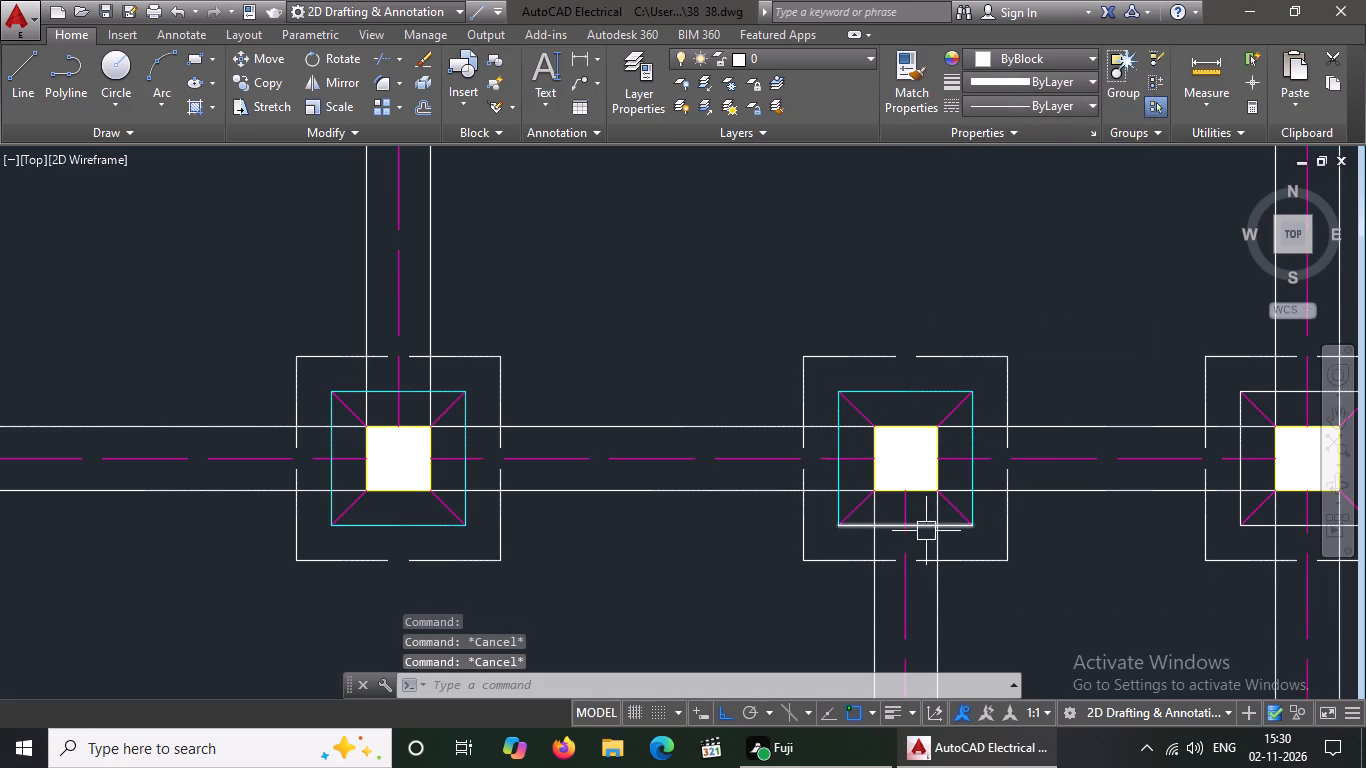
click(926, 530)
click(1016, 65)
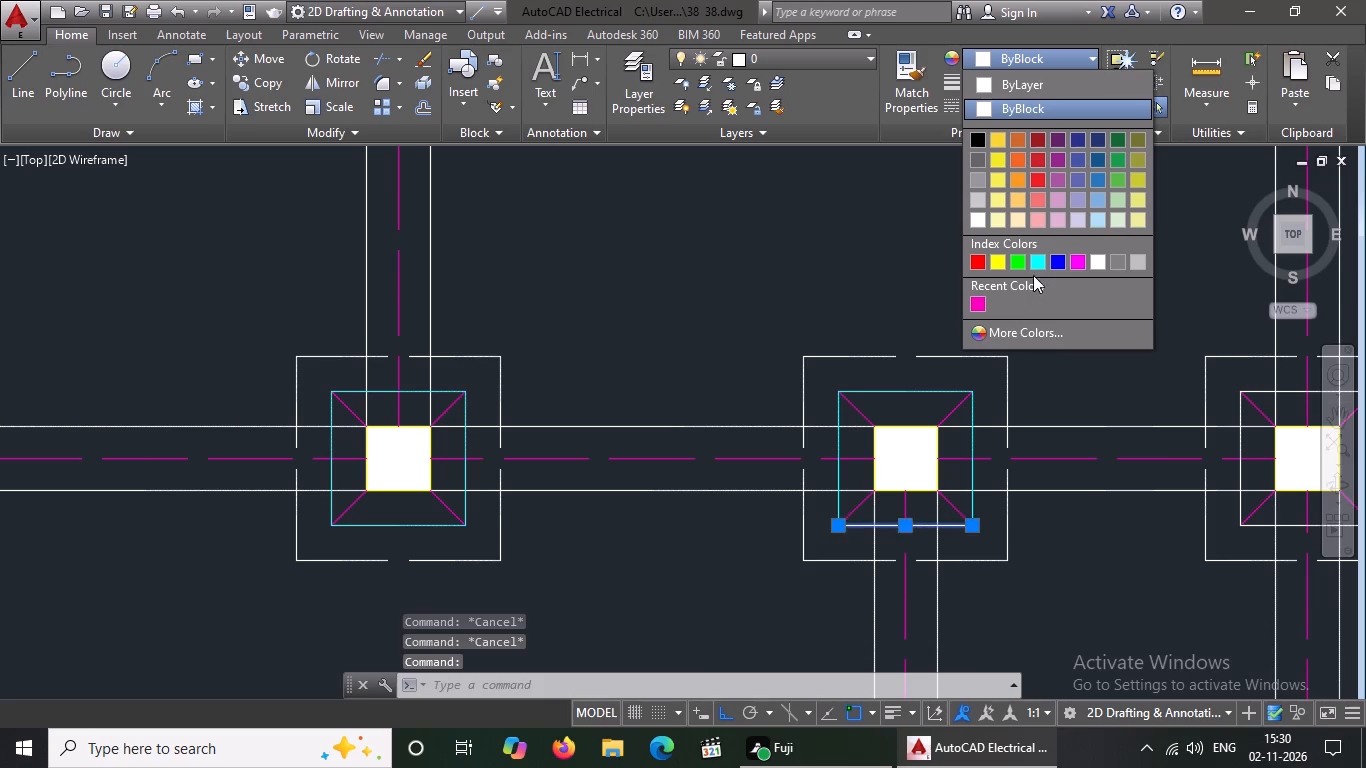
click(1039, 259)
key(Escape)
Set the north and west sides of the inner square on the second row's easternmost footing to Cyan.
scroll(744, 455, down, 3)
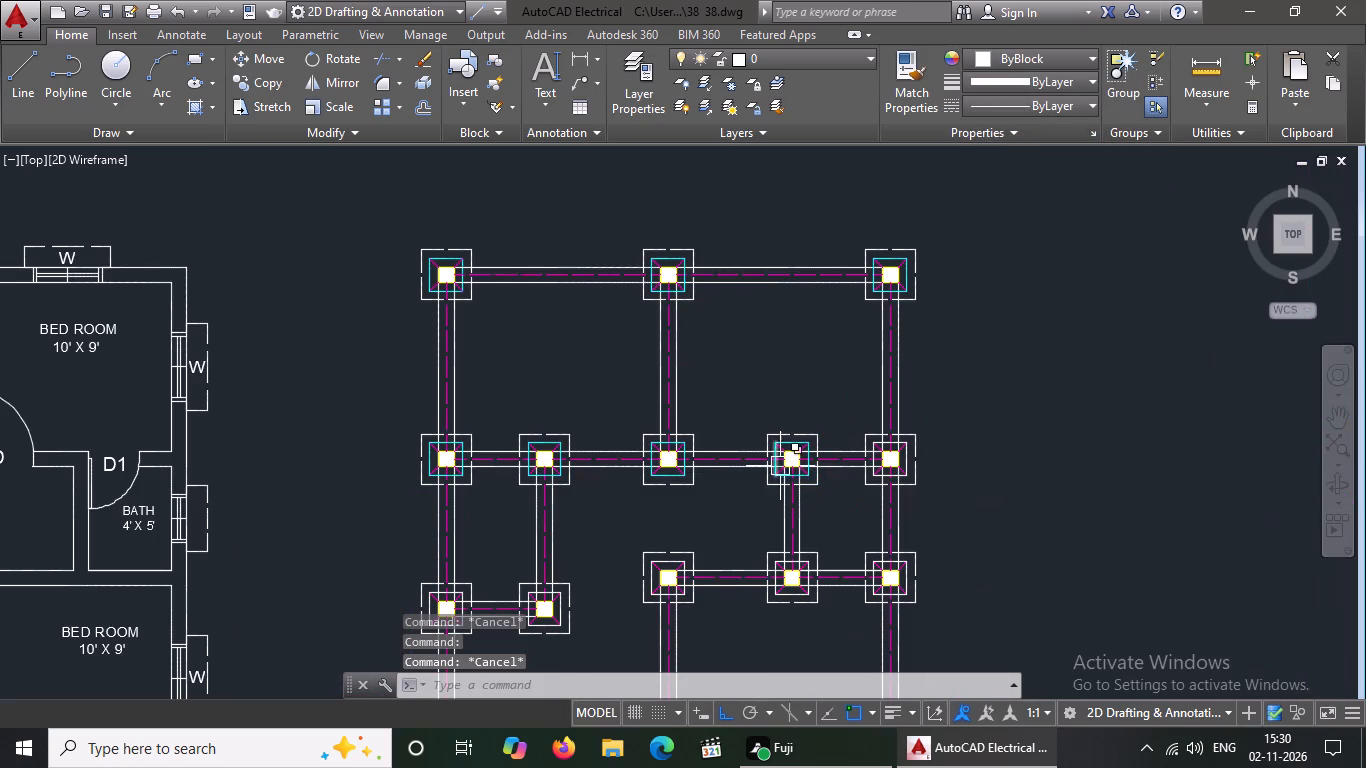
scroll(872, 458, up, 4)
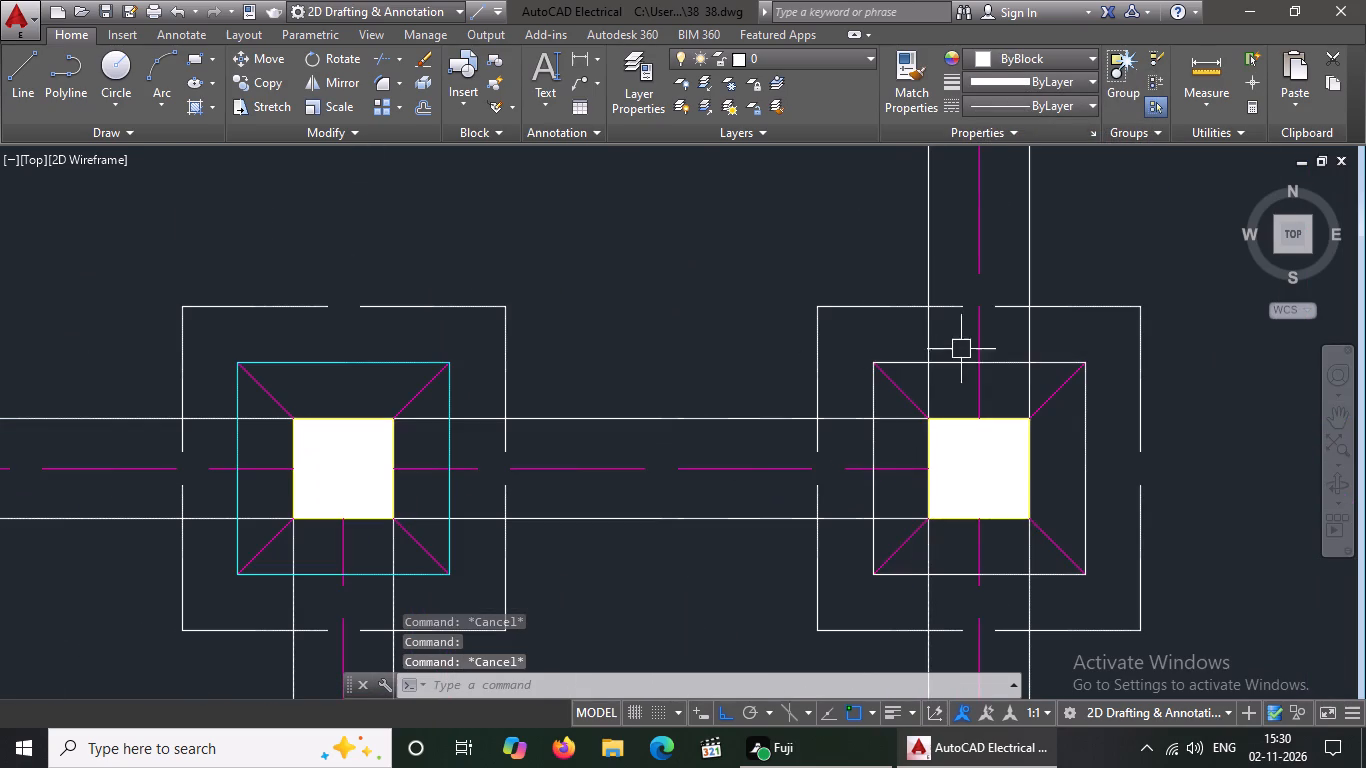
click(955, 366)
click(1001, 58)
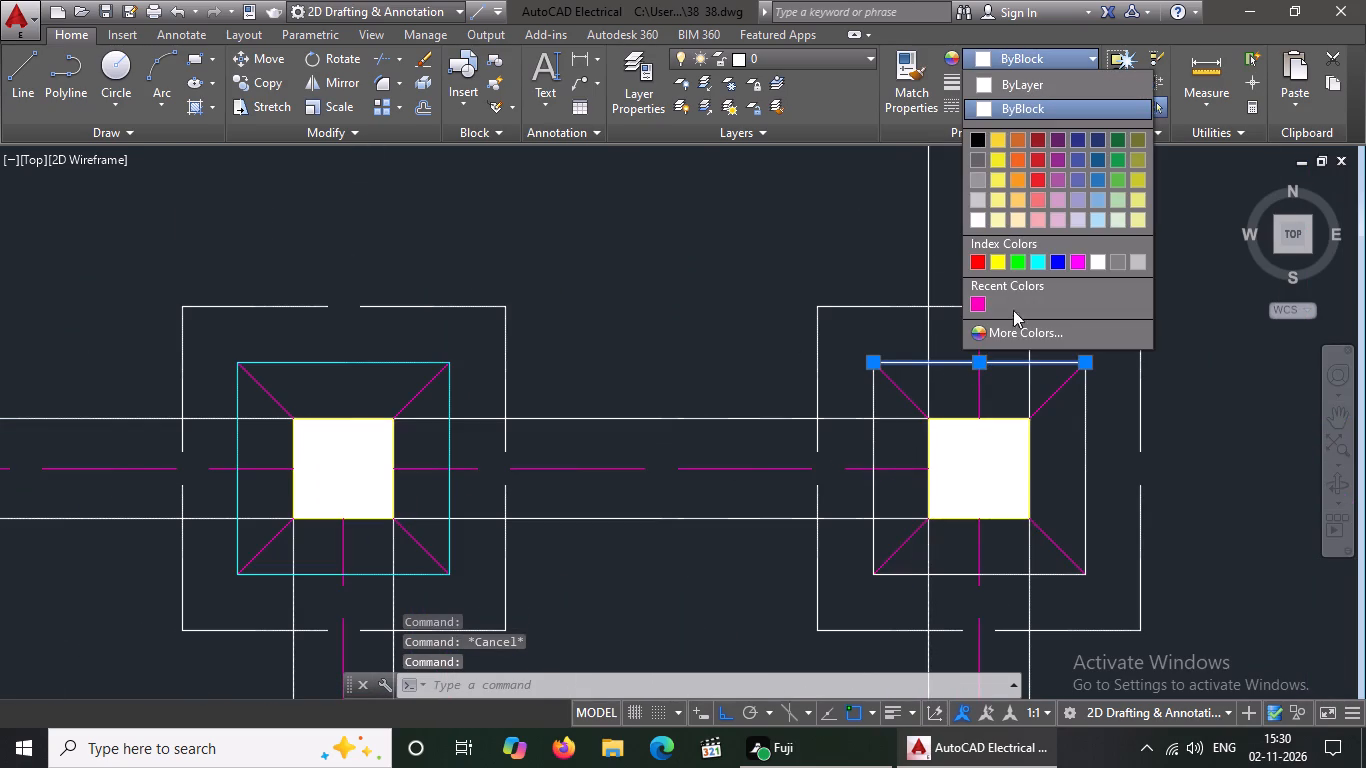
click(1034, 267)
key(Escape)
click(867, 439)
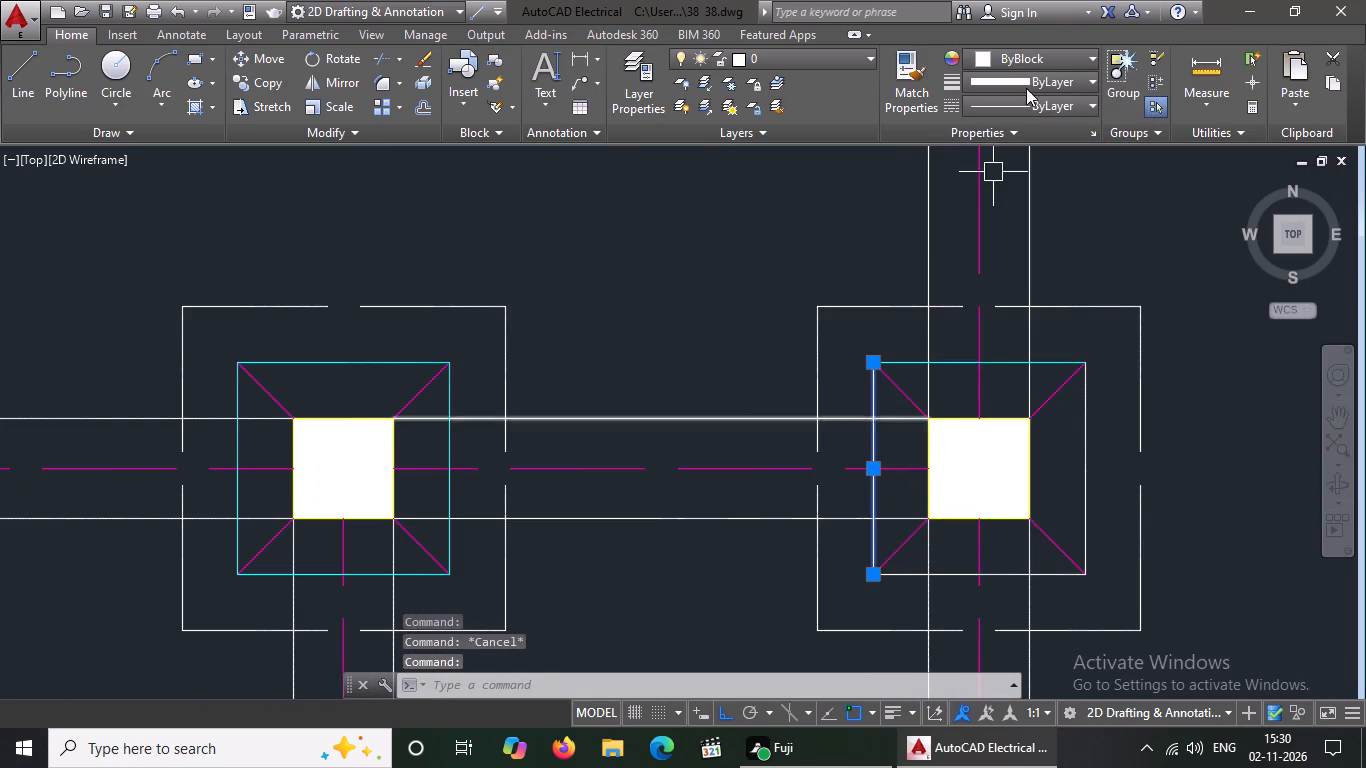
drag(1038, 51, 1037, 64)
click(1031, 258)
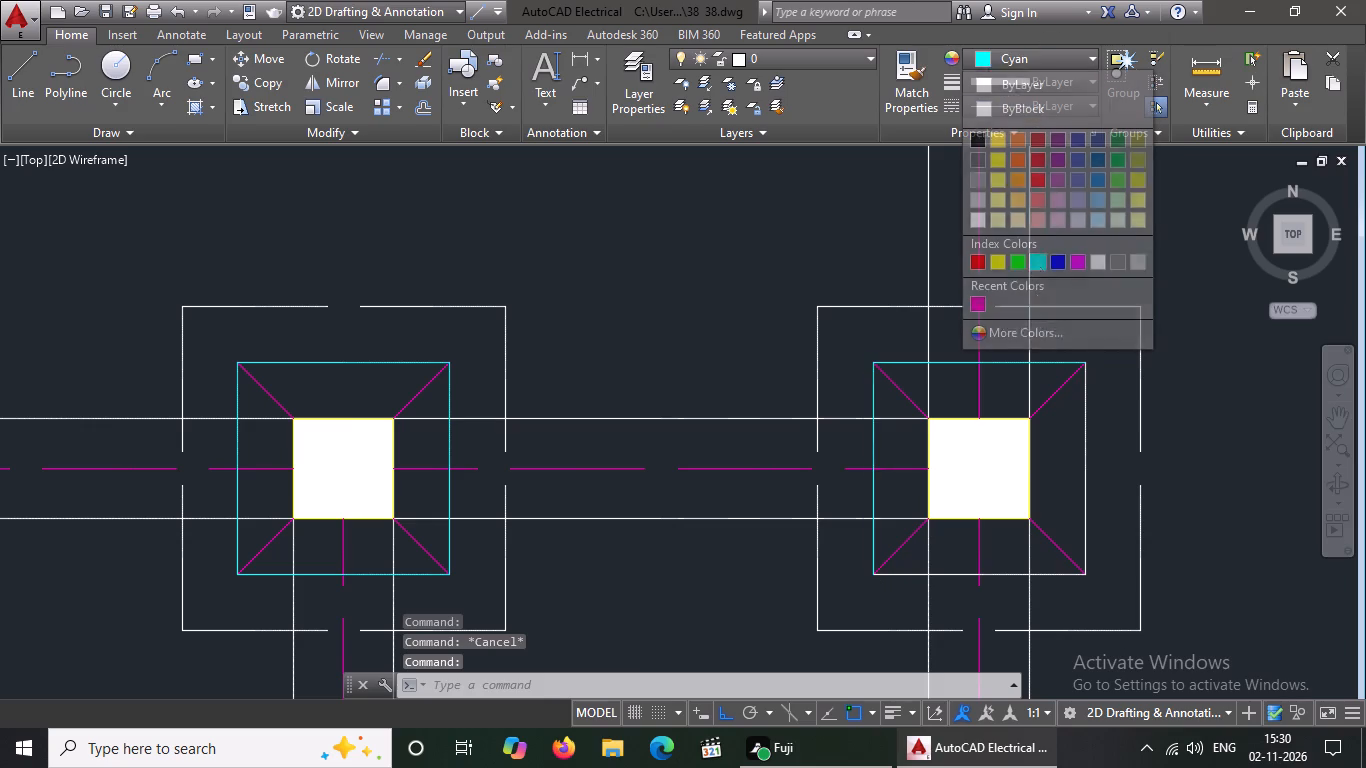
key(Escape)
Set the east and south sides of the inner square on the second row's easternmost footing to Cyan.
click(1083, 447)
click(1054, 58)
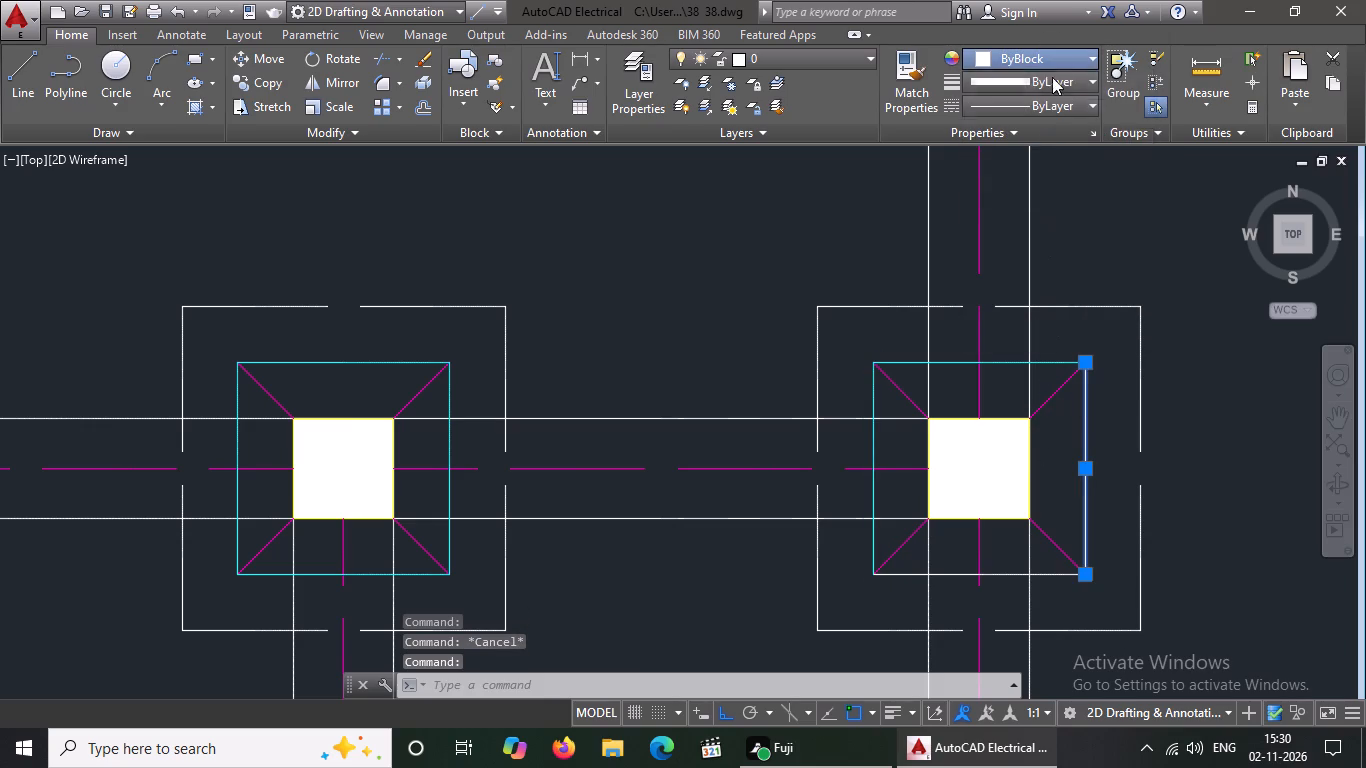
click(1038, 257)
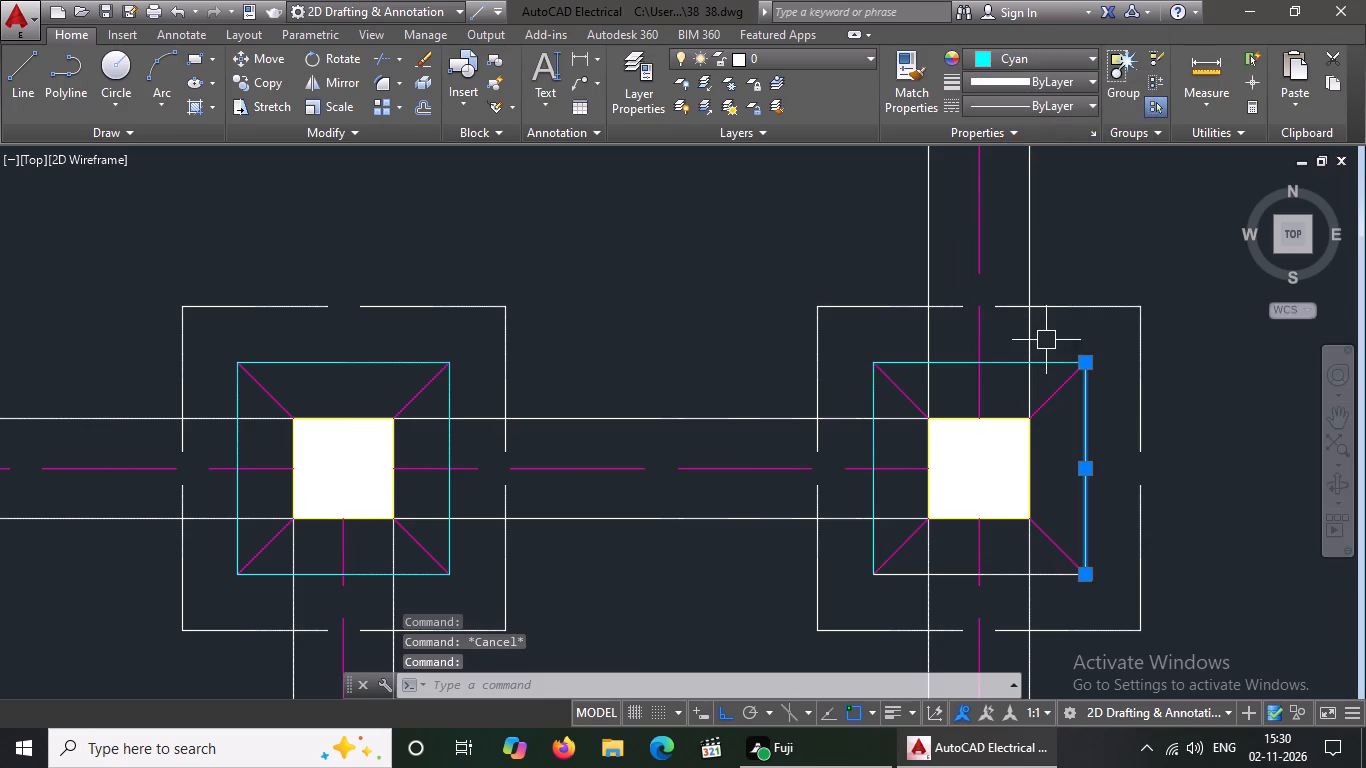
key(Escape)
click(1004, 570)
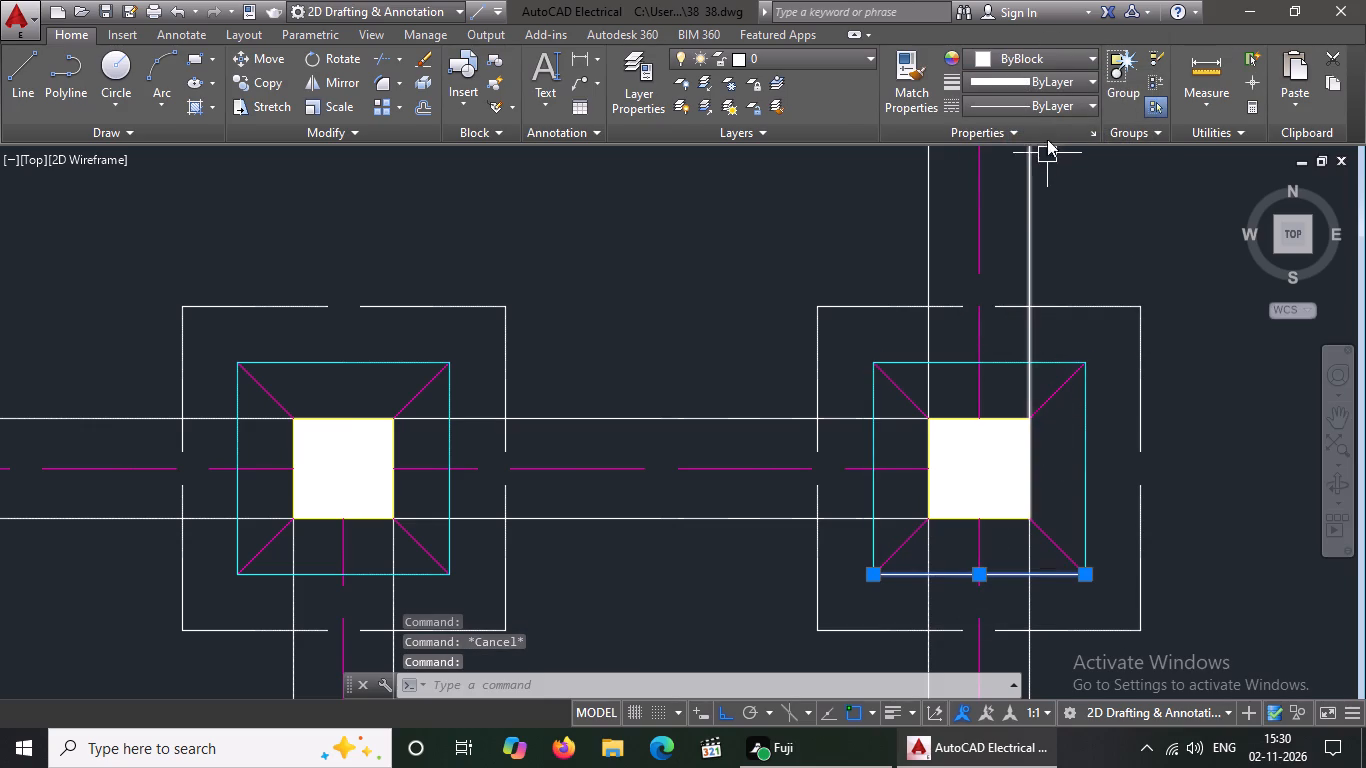
click(1031, 61)
click(1038, 265)
key(Escape)
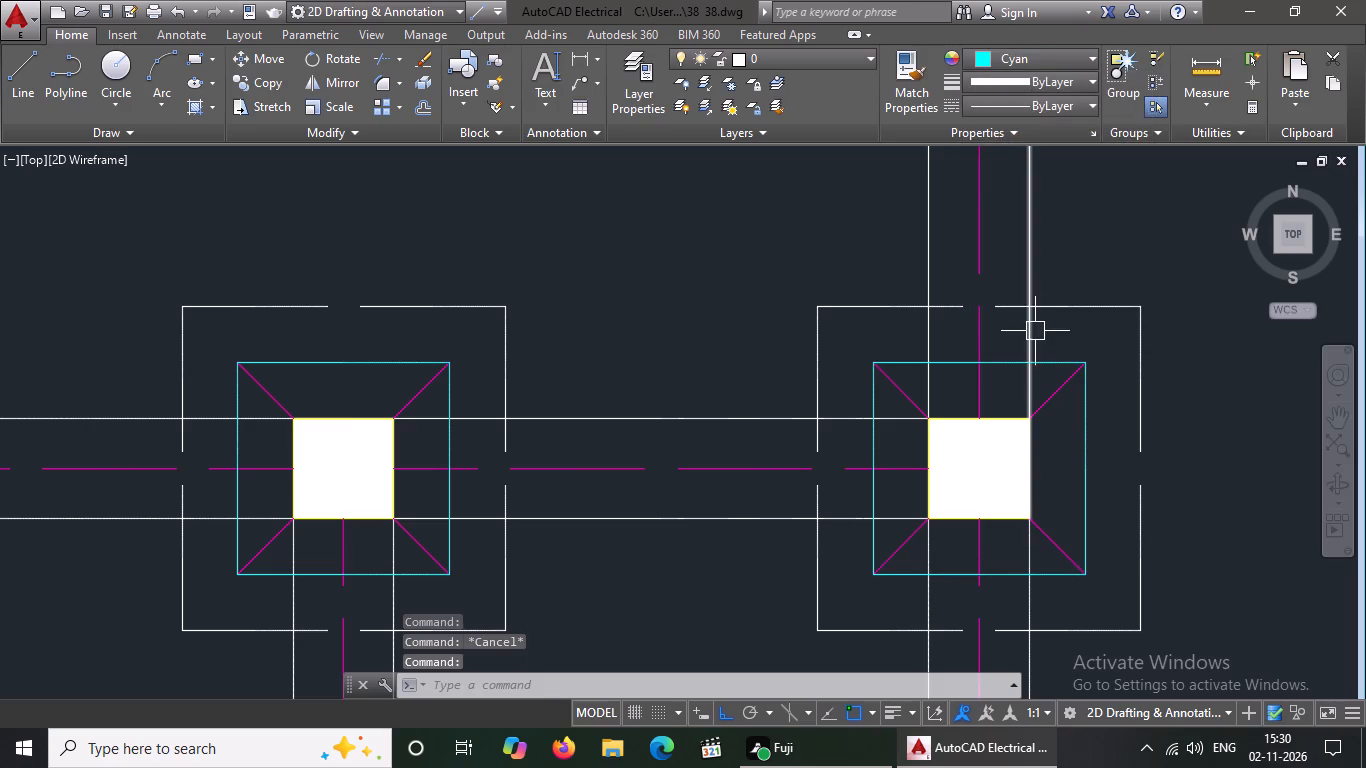
Set the north and west inner-square sides to Cyan on the footing directly south of the second row's westernmost footing.
scroll(938, 399, down, 6)
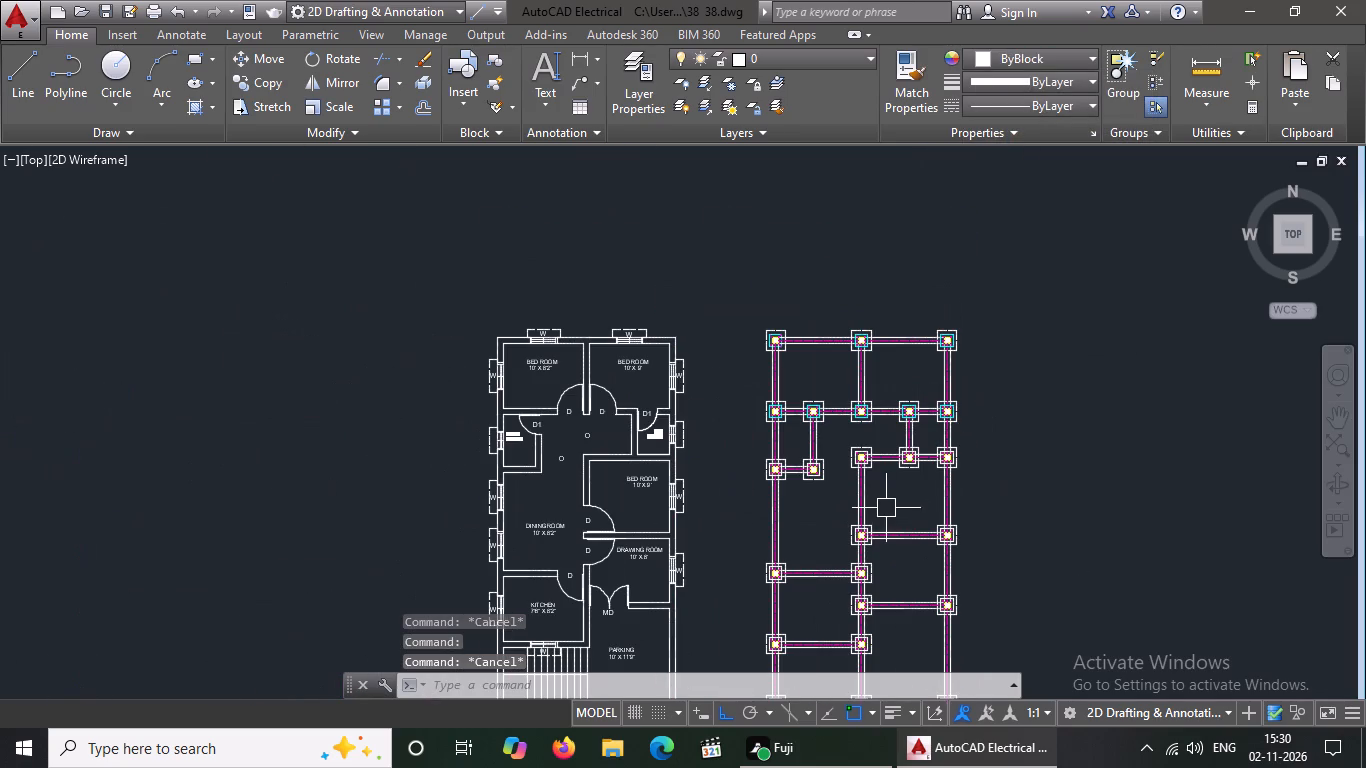
scroll(778, 487, up, 7)
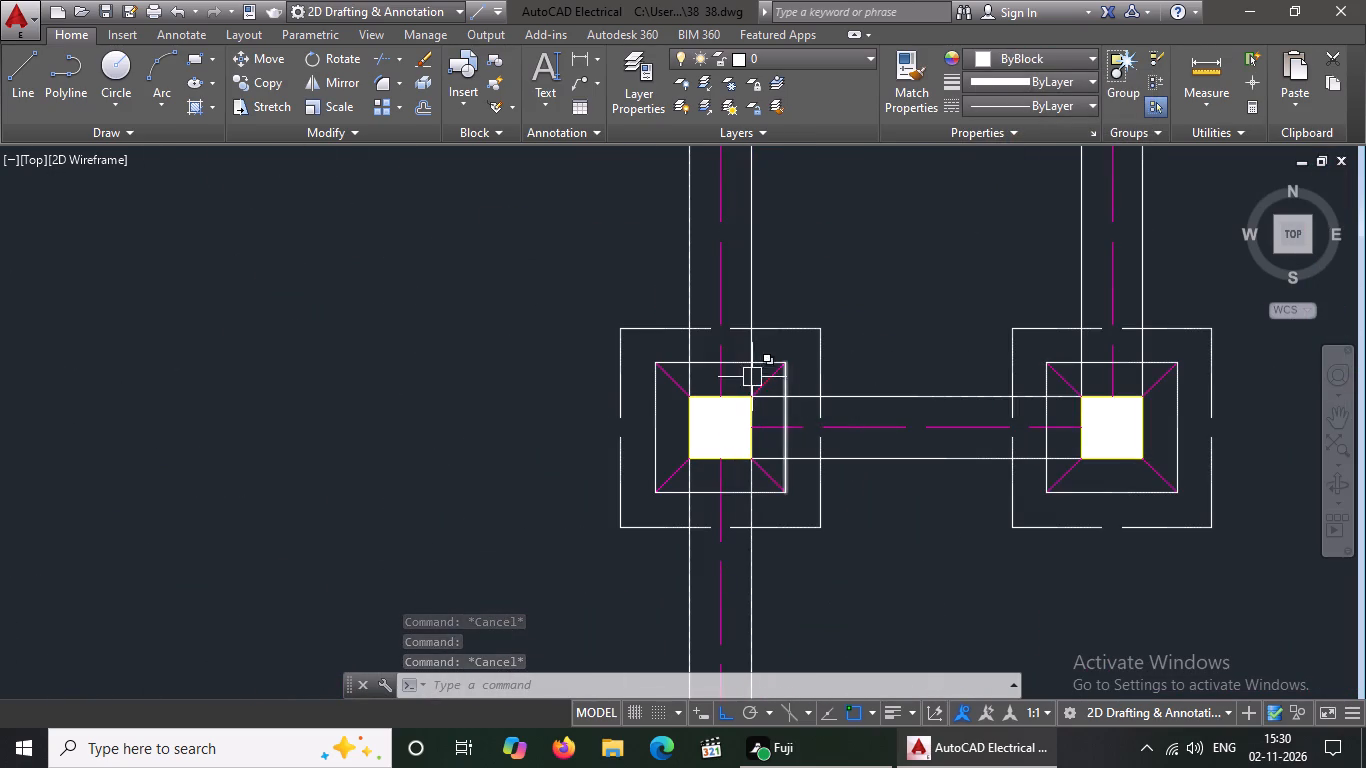
click(738, 355)
click(1026, 58)
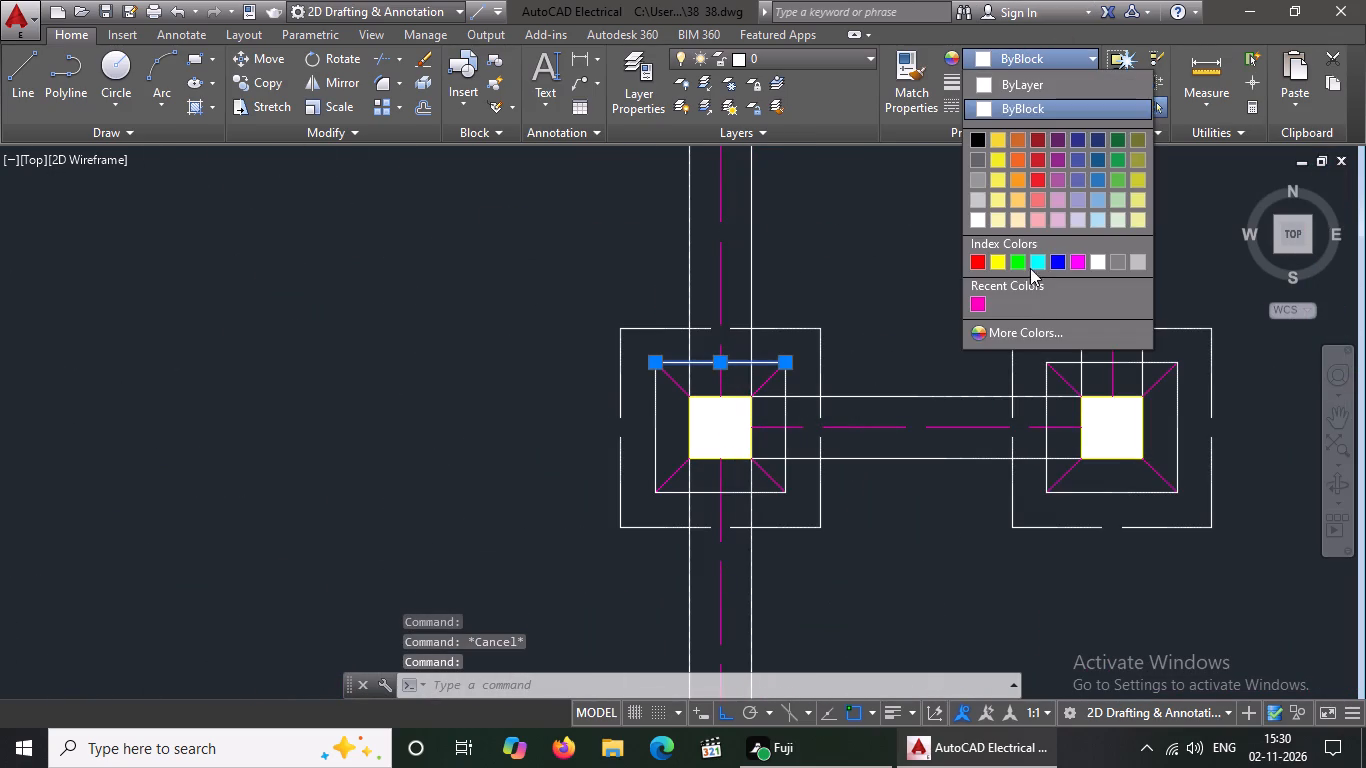
click(1034, 260)
key(Escape)
click(665, 419)
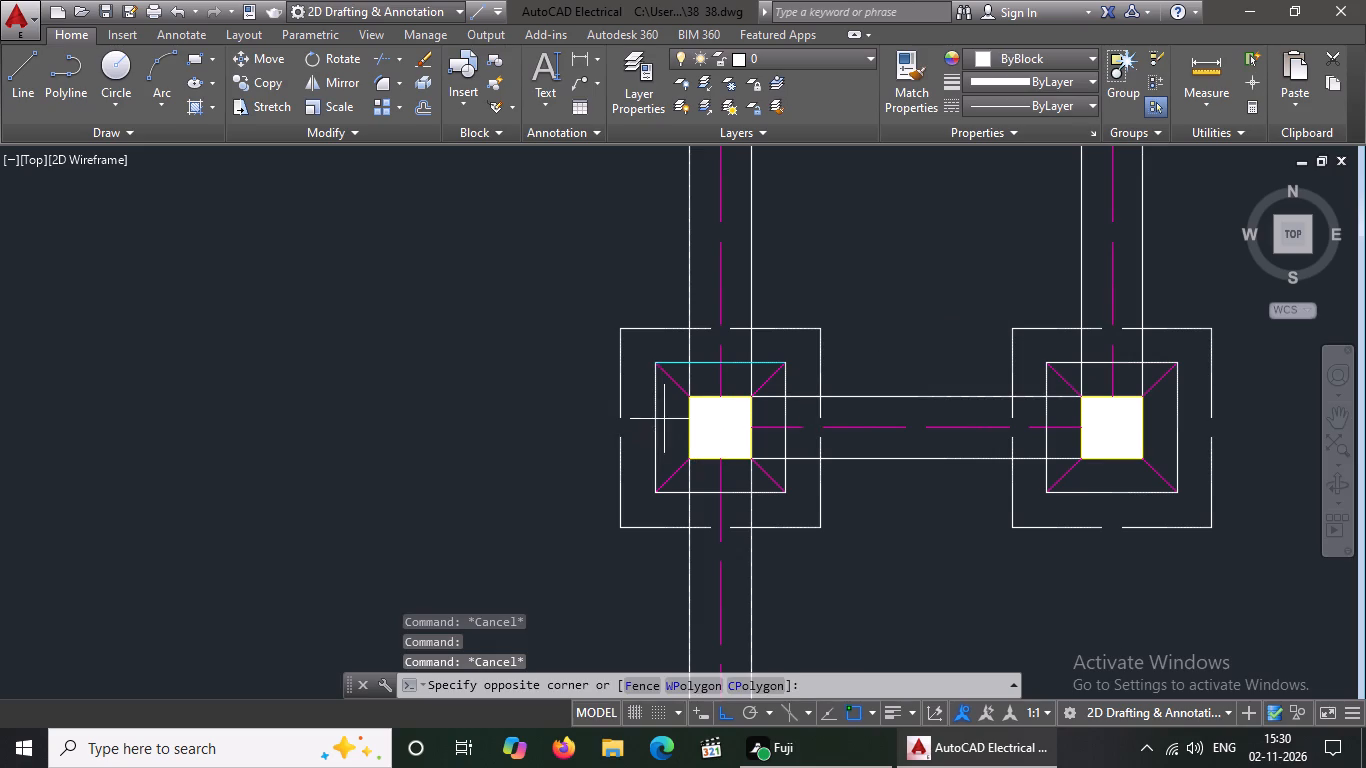
click(642, 437)
click(1030, 52)
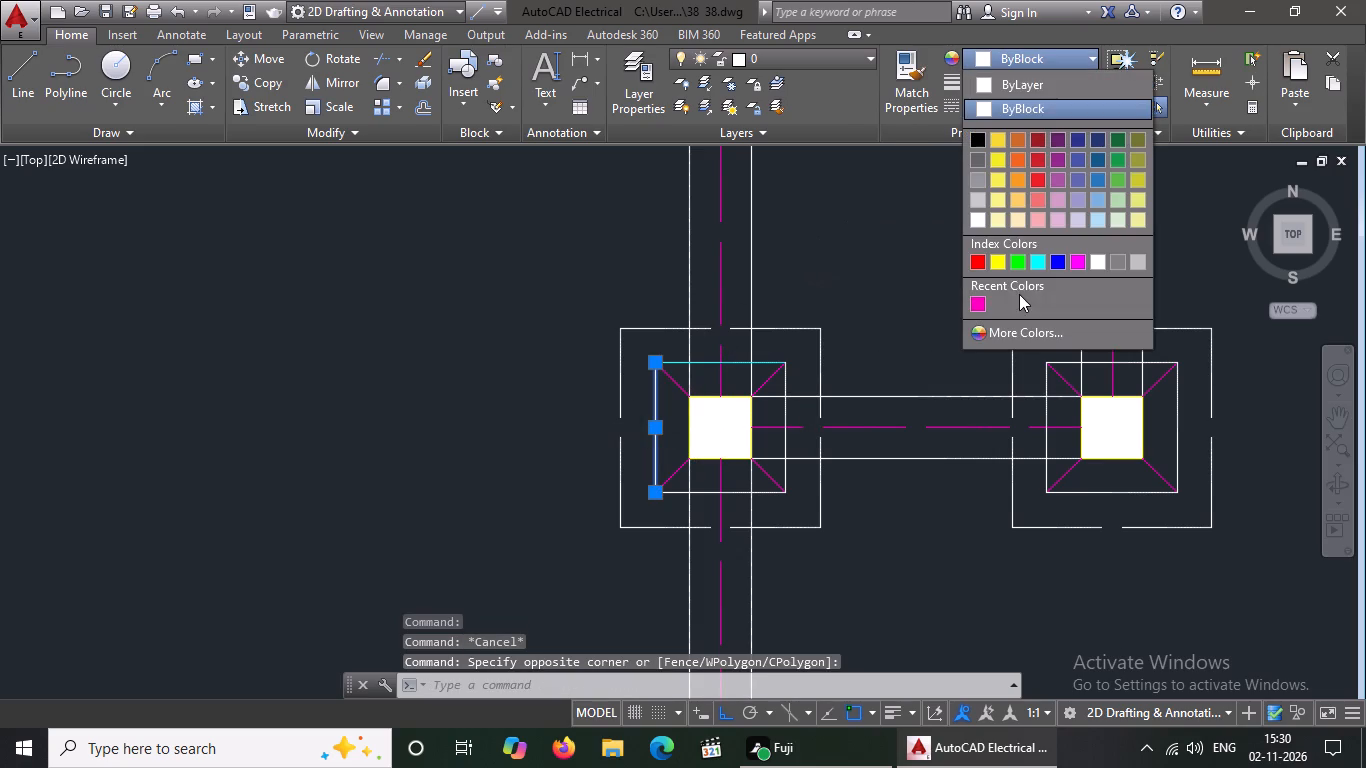
click(1036, 261)
key(Escape)
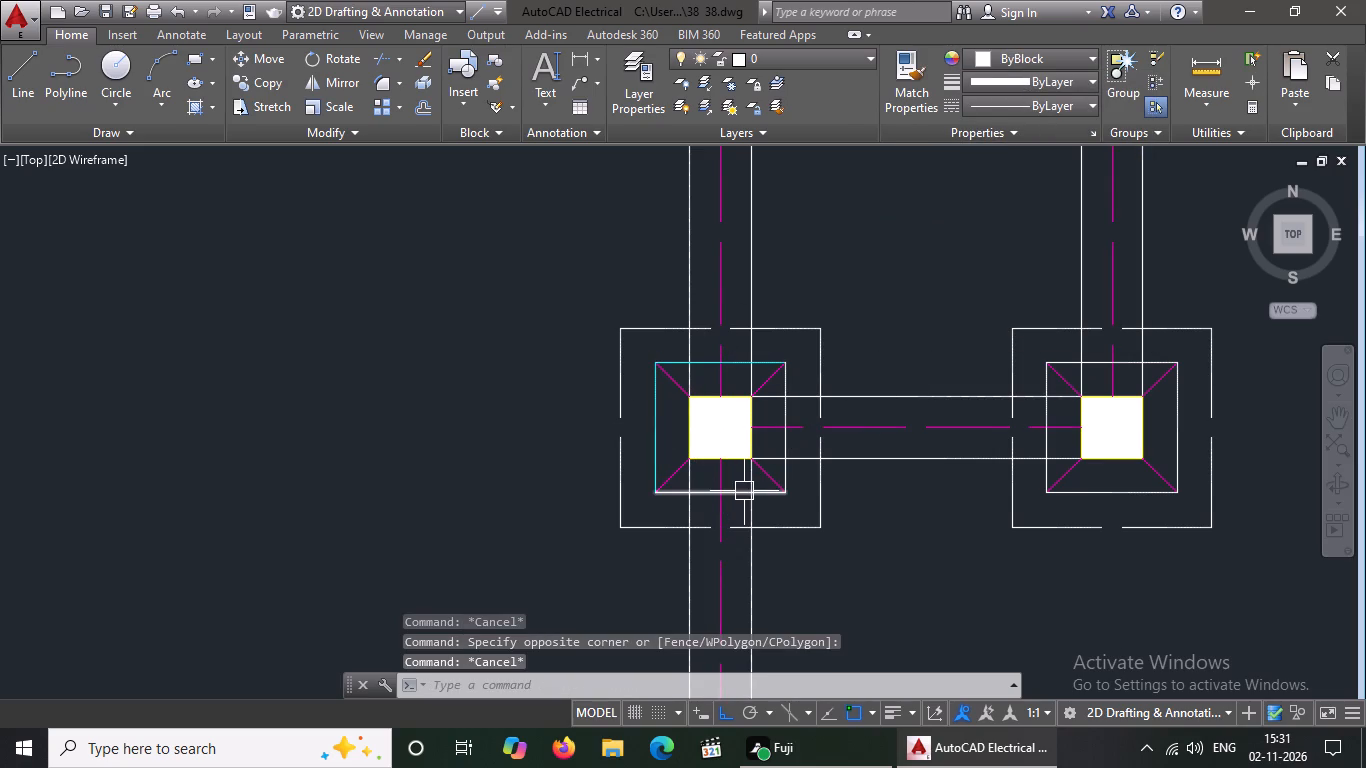
Set the south and east inner-square sides to Cyan on the footing directly south of the second row's westernmost footing.
click(747, 490)
click(1031, 64)
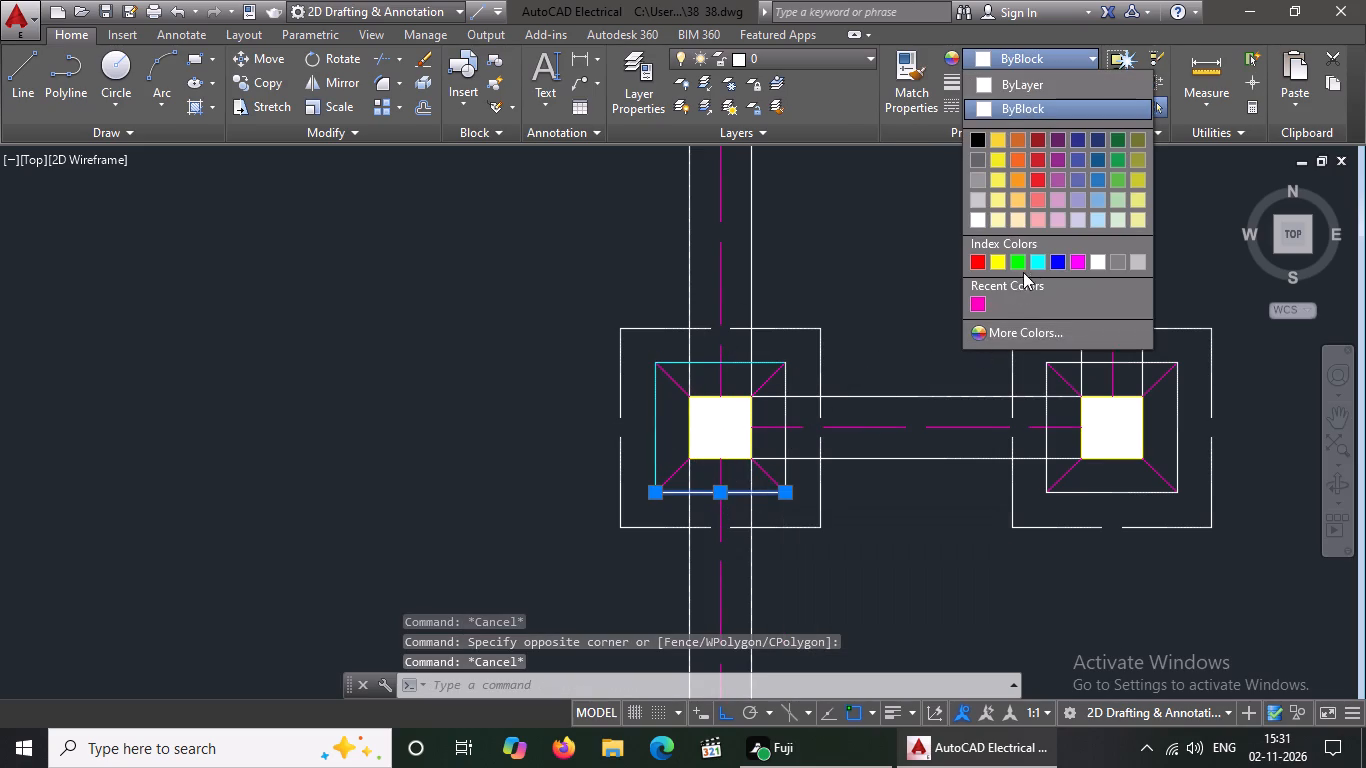
click(1043, 259)
key(Escape)
click(786, 409)
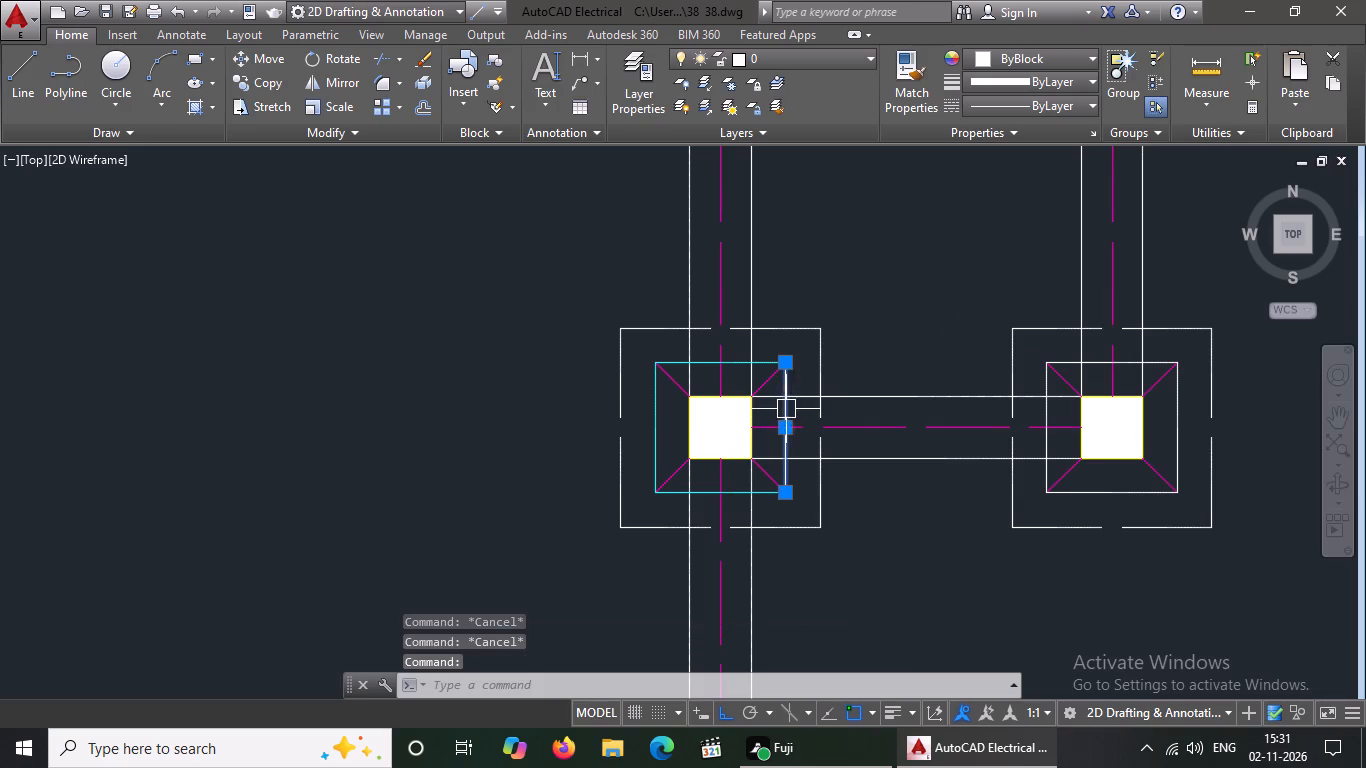
click(1013, 55)
click(1030, 266)
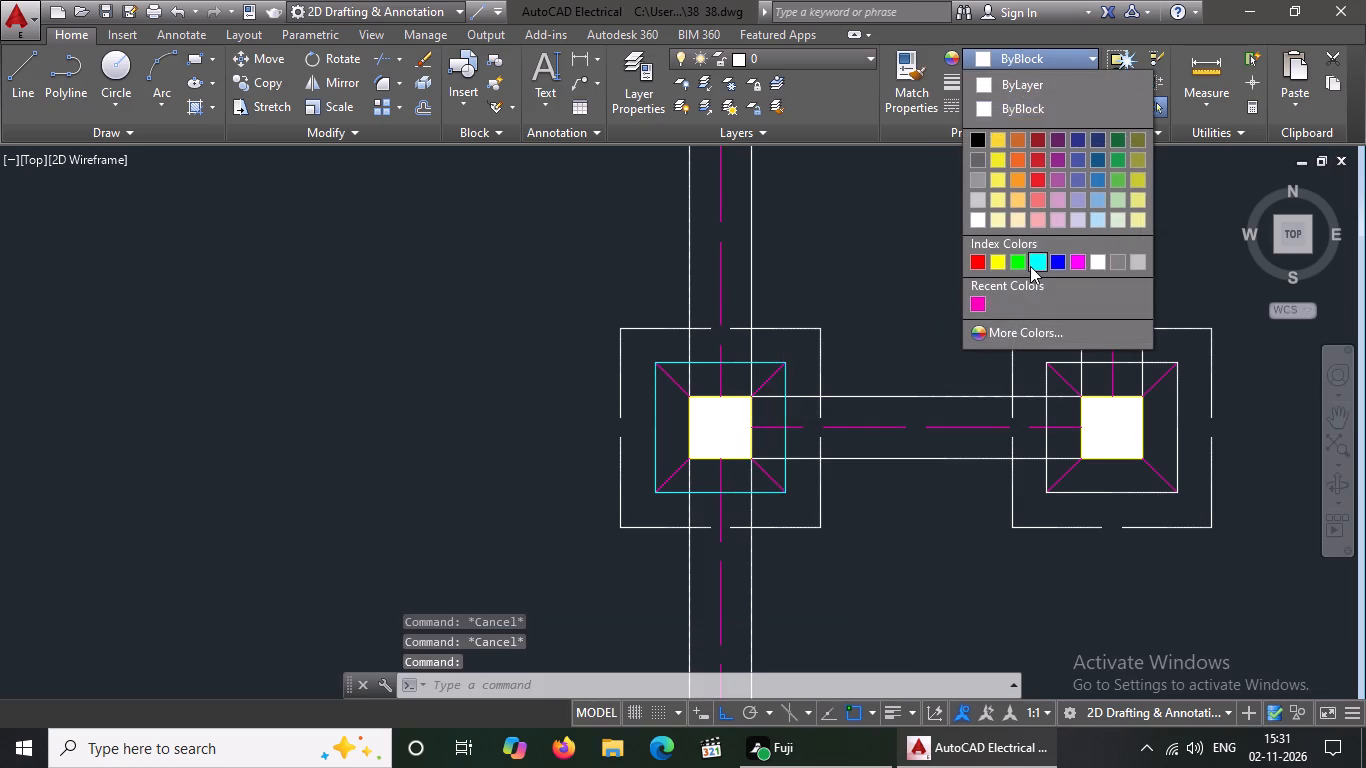
key(Escape)
Set the north and west inner-square sides to Cyan on the footing directly south of the second row's second footing from the west.
scroll(852, 479, down, 4)
scroll(907, 487, up, 3)
scroll(858, 418, up, 1)
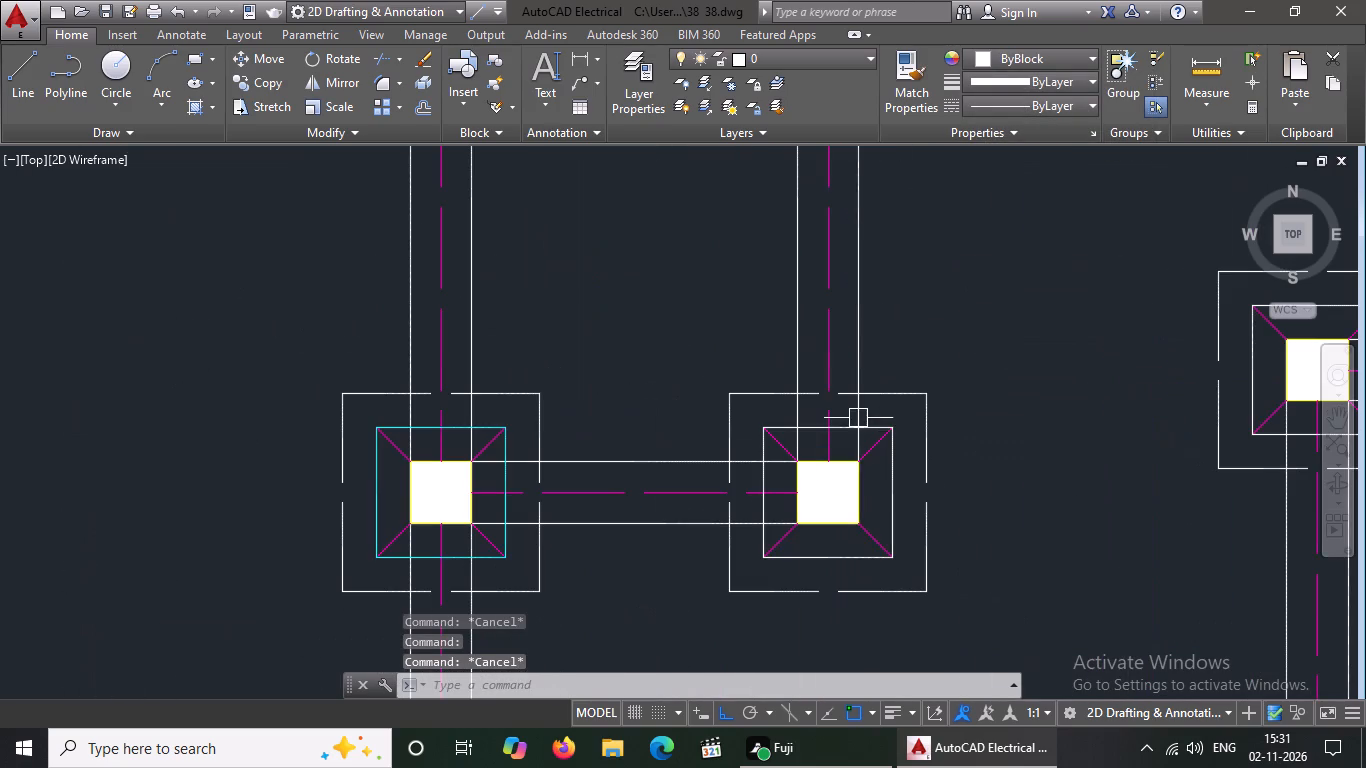
click(836, 428)
drag(1023, 54, 1024, 69)
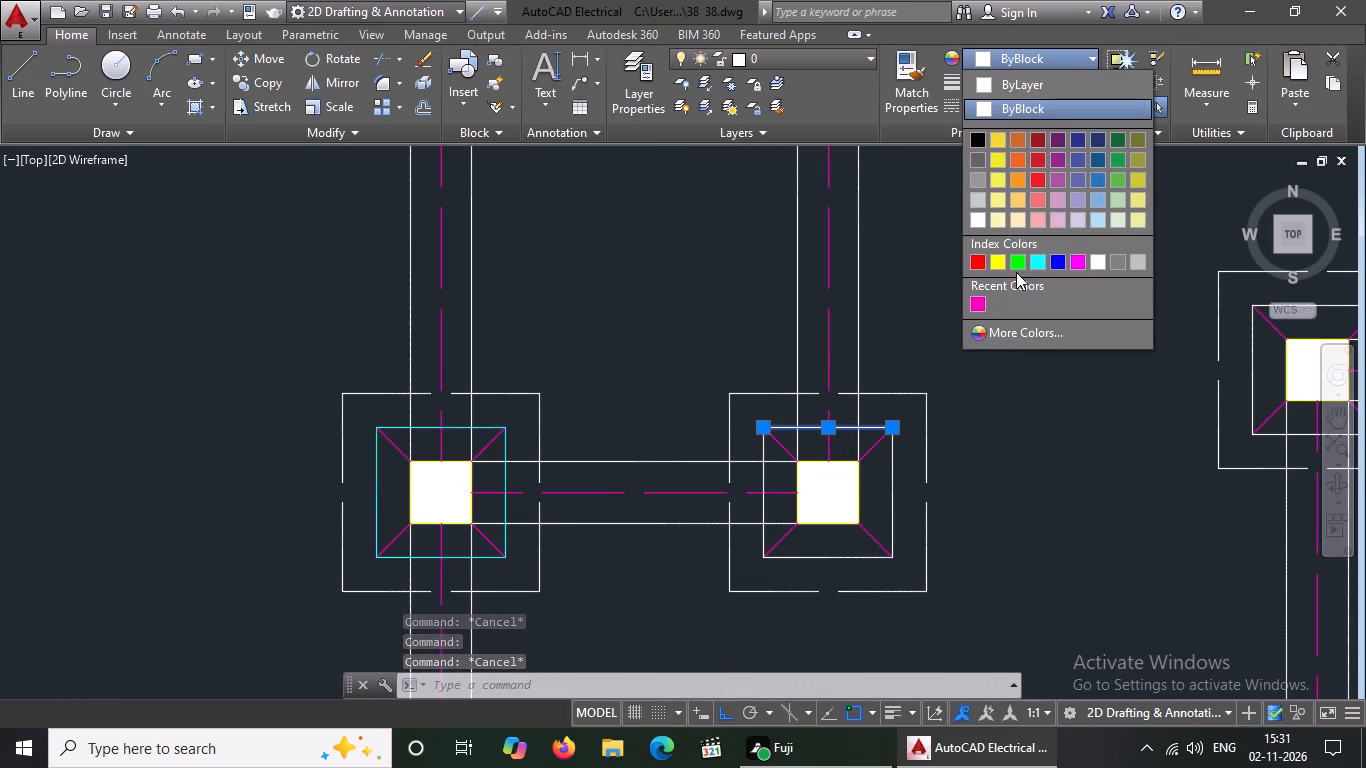
click(1032, 262)
key(Escape)
click(759, 505)
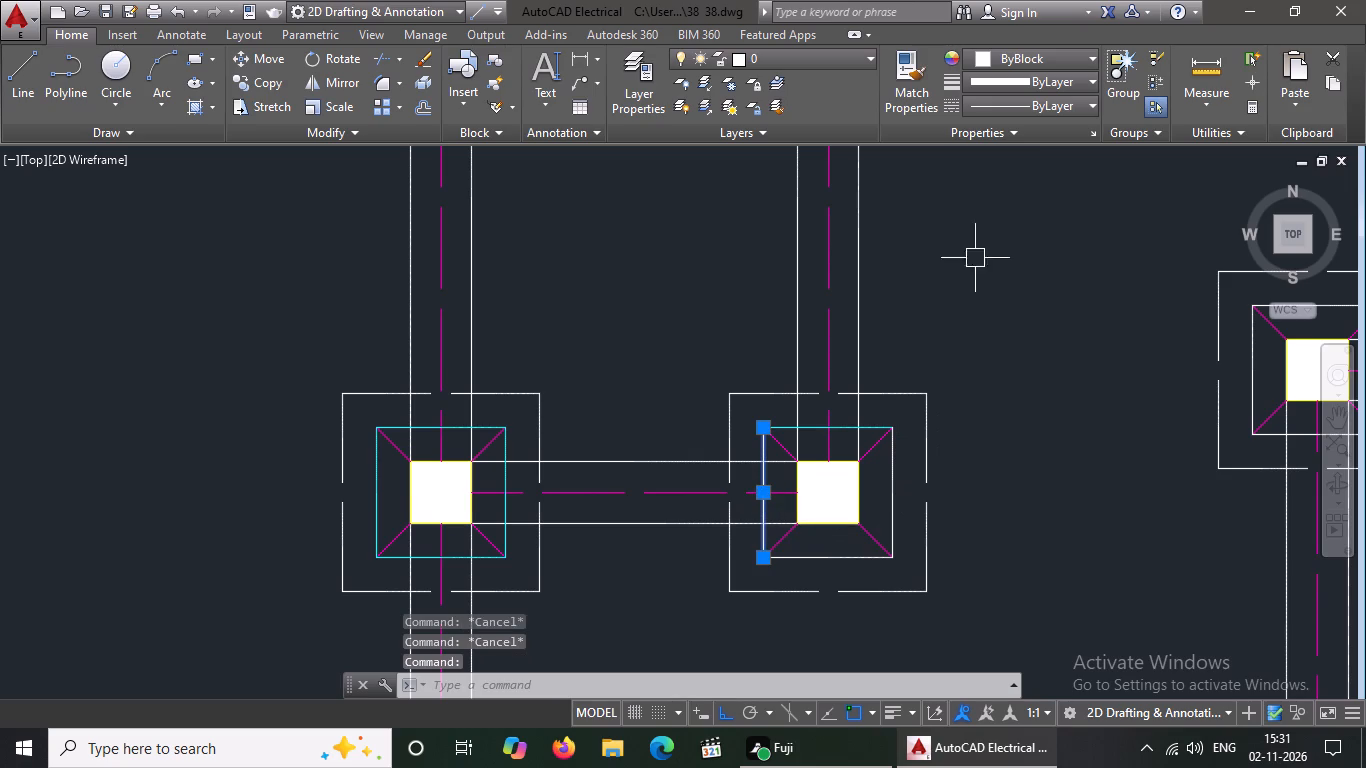
click(1046, 56)
click(1038, 258)
key(Escape)
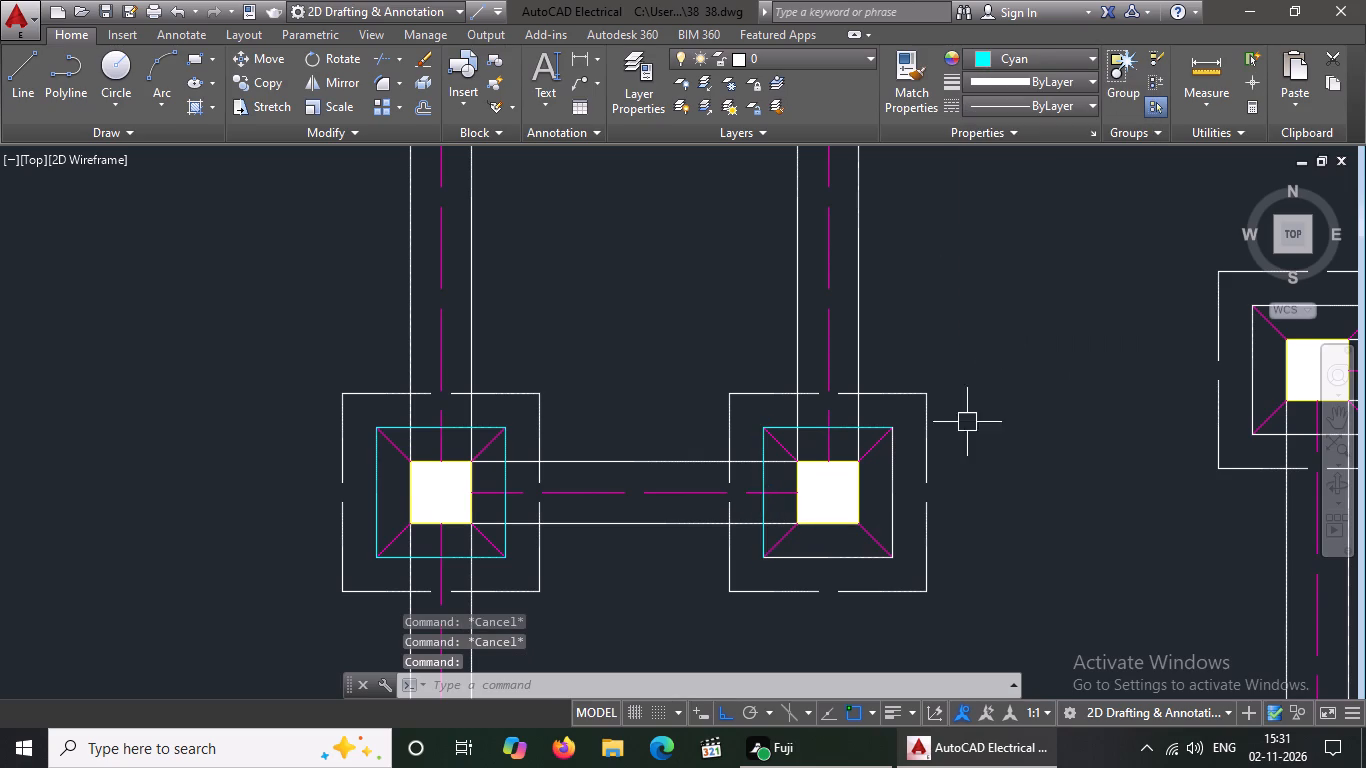
Set the east and south inner-square sides to Cyan on the footing directly south of the second row's second footing from the west.
click(894, 493)
click(1066, 58)
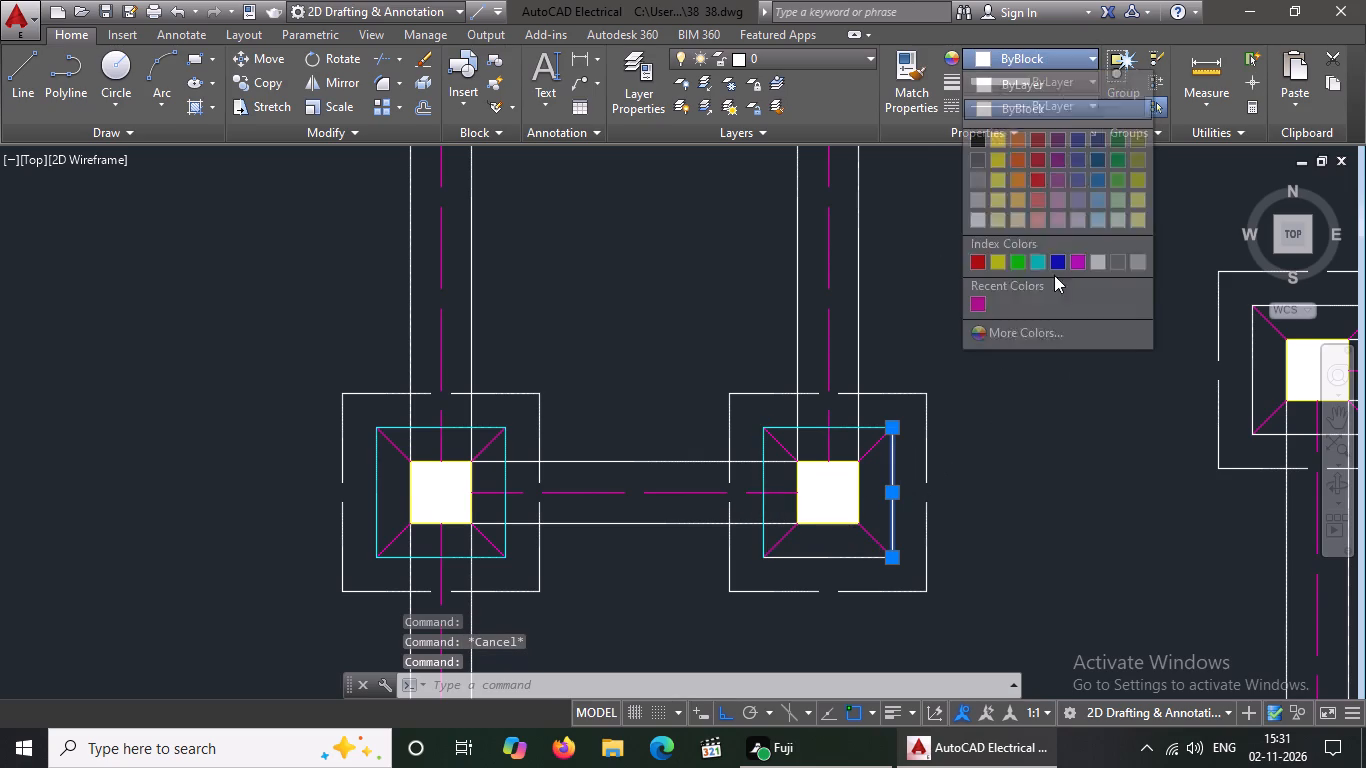
click(1041, 259)
key(Escape)
click(829, 555)
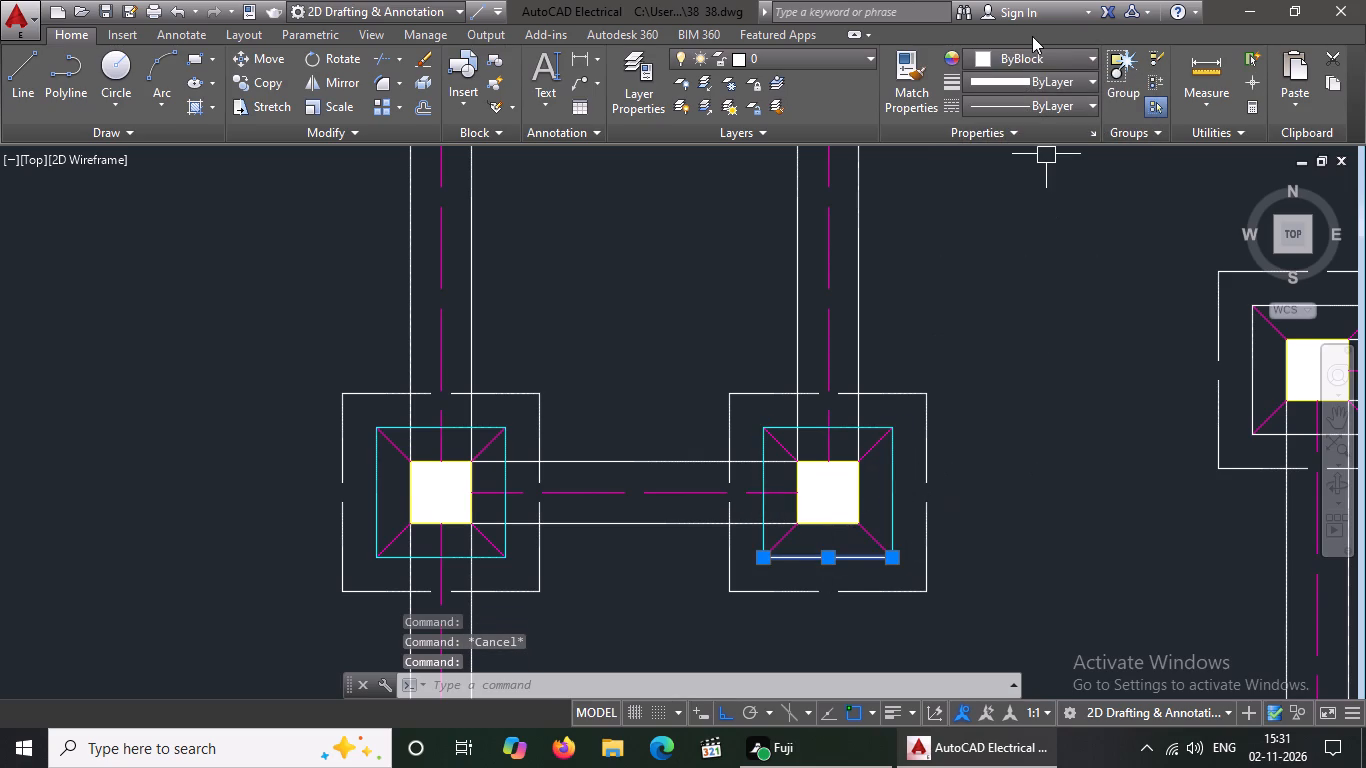
click(1032, 54)
click(1032, 261)
key(Escape)
Set the north and west inner-square sides to Cyan on the westernmost footing of the three-footing row south of the second row.
scroll(720, 331, down, 2)
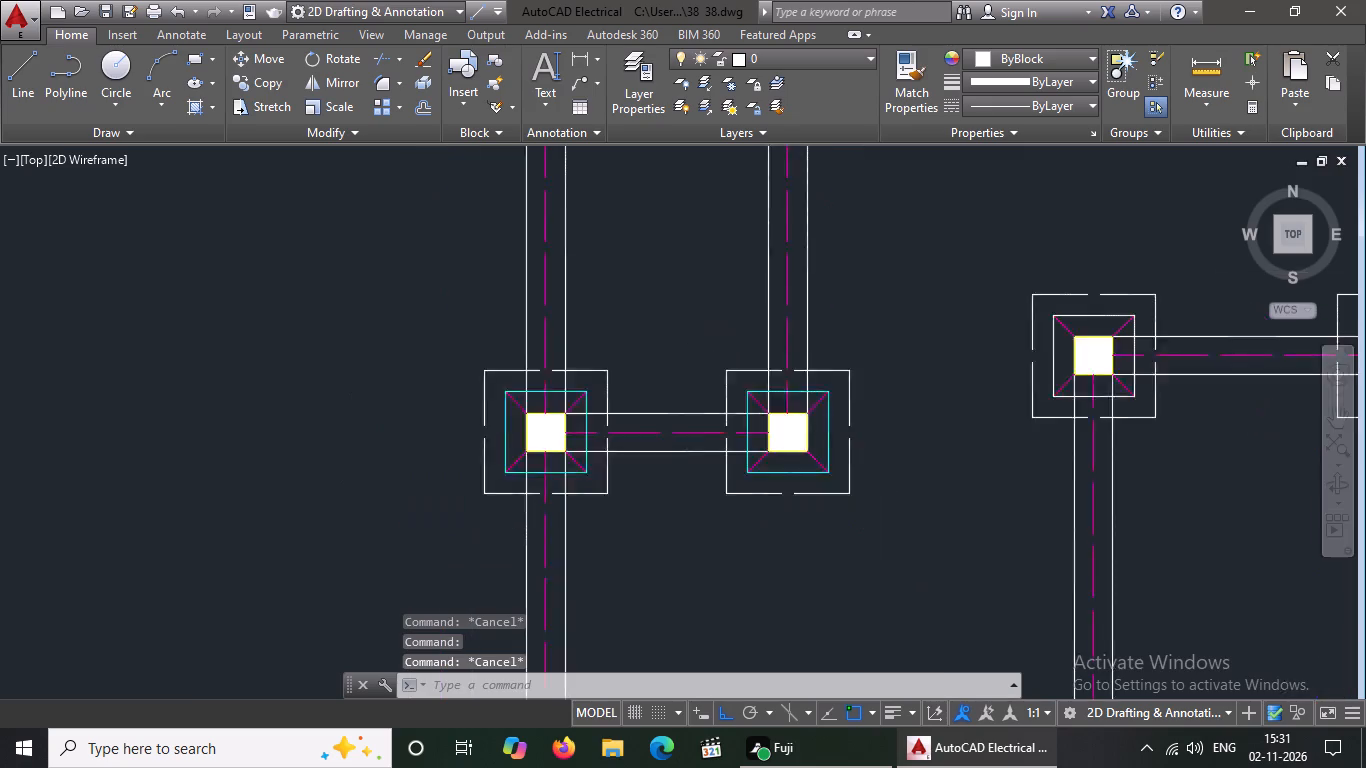
scroll(949, 330, up, 2)
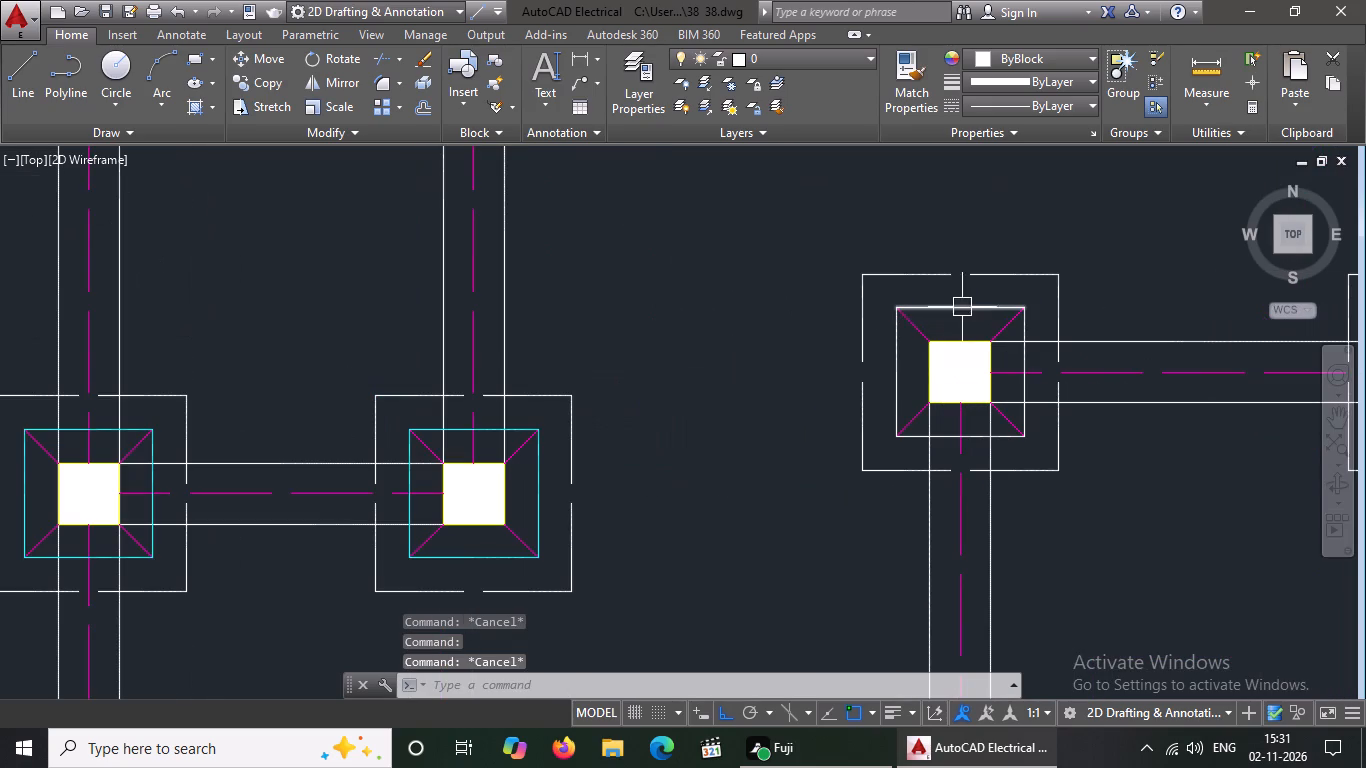
click(962, 307)
click(987, 57)
drag(1039, 261, 1042, 280)
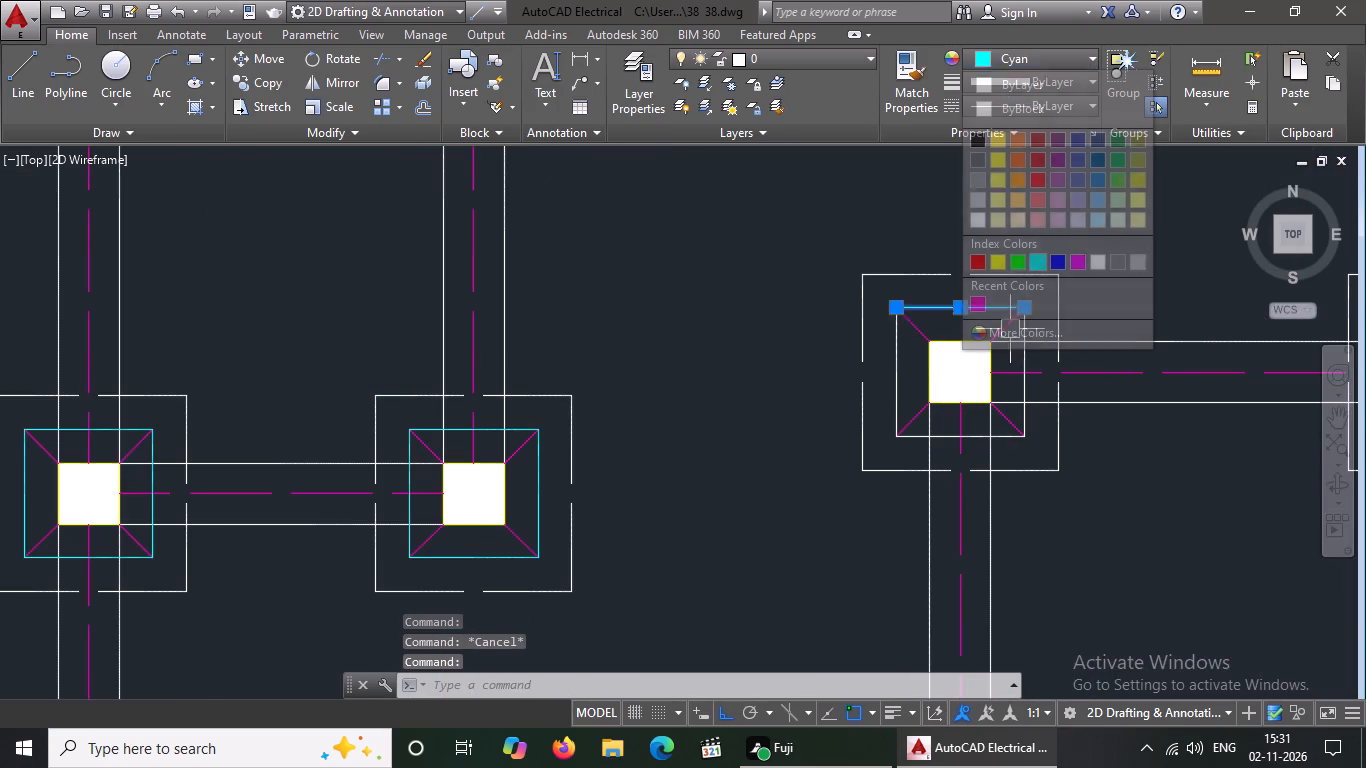
key(Escape)
click(907, 400)
click(894, 392)
click(1059, 43)
click(1059, 52)
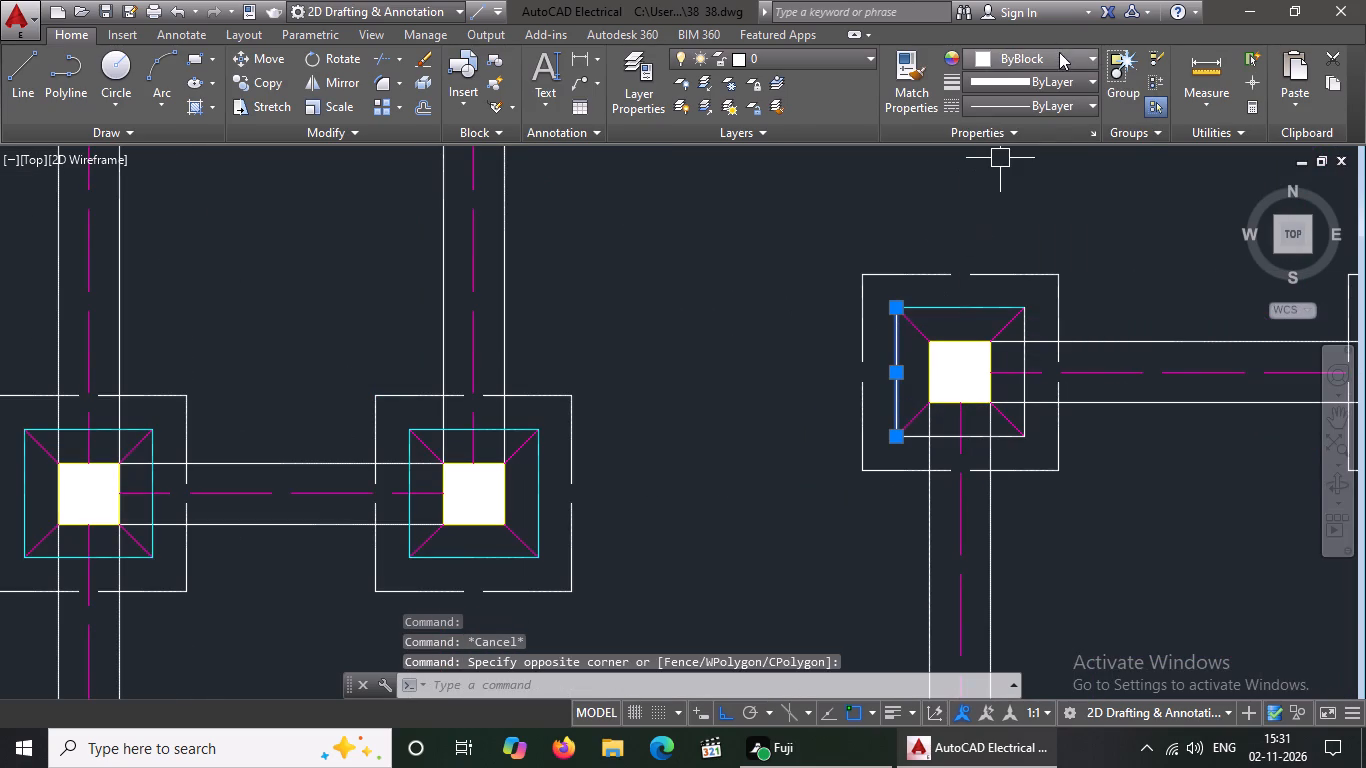
click(1040, 254)
key(Escape)
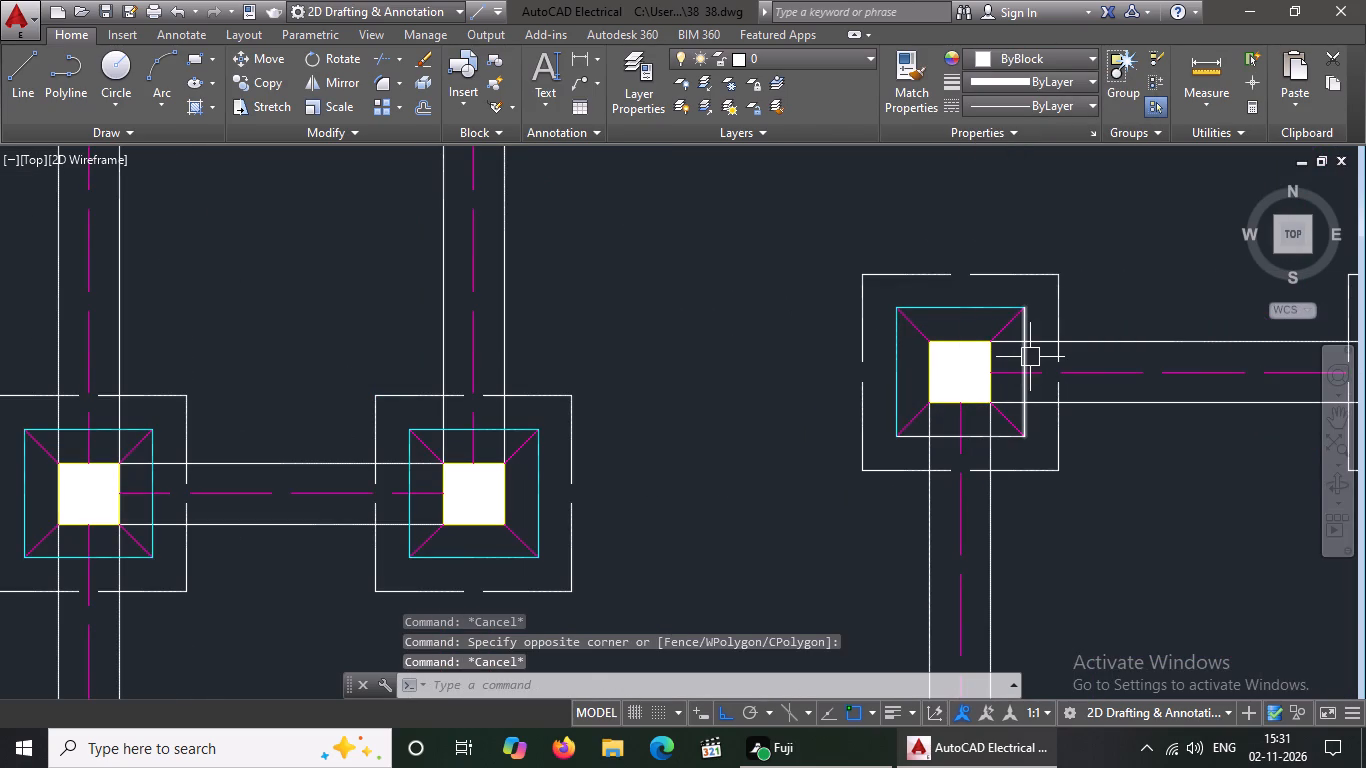
Set the east and south inner-square sides to Cyan on the westernmost footing of that three-footing row.
click(1031, 355)
click(1017, 58)
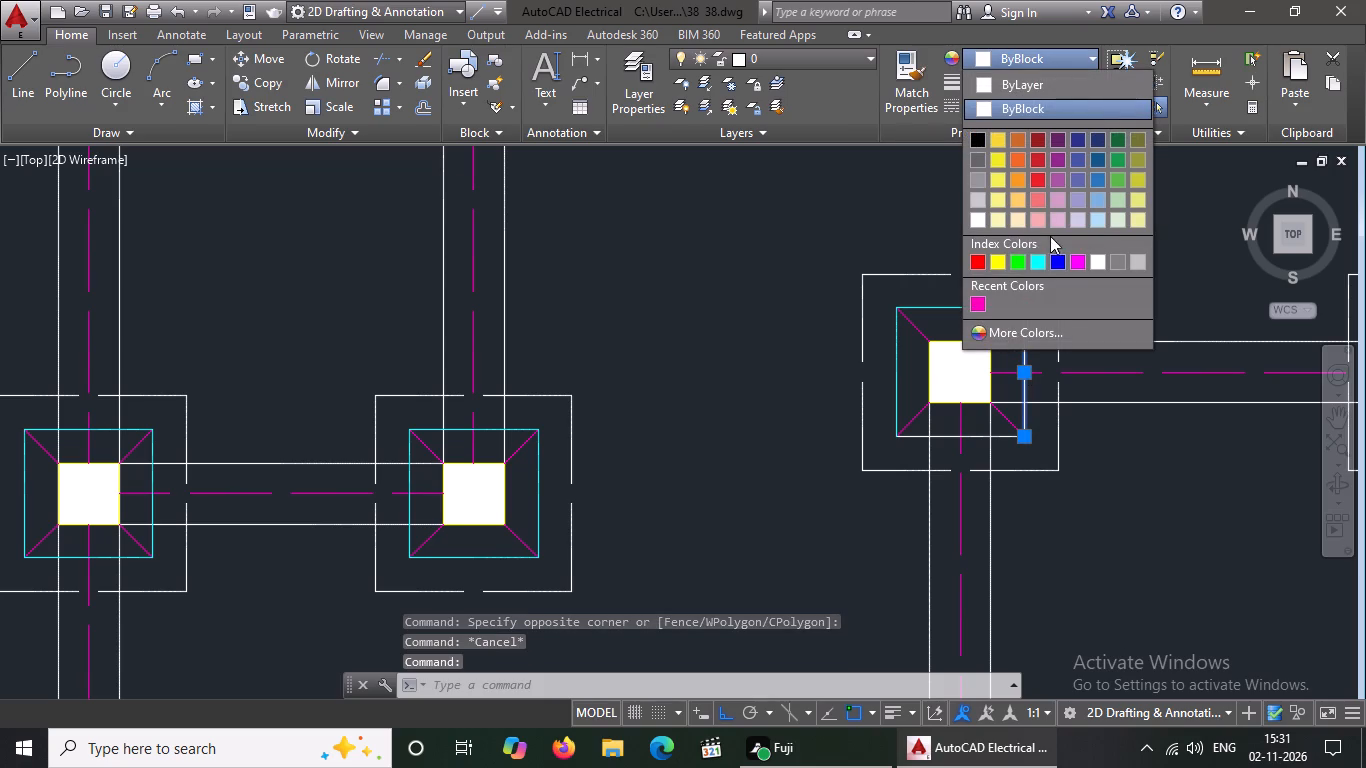
click(1037, 263)
key(Escape)
click(978, 439)
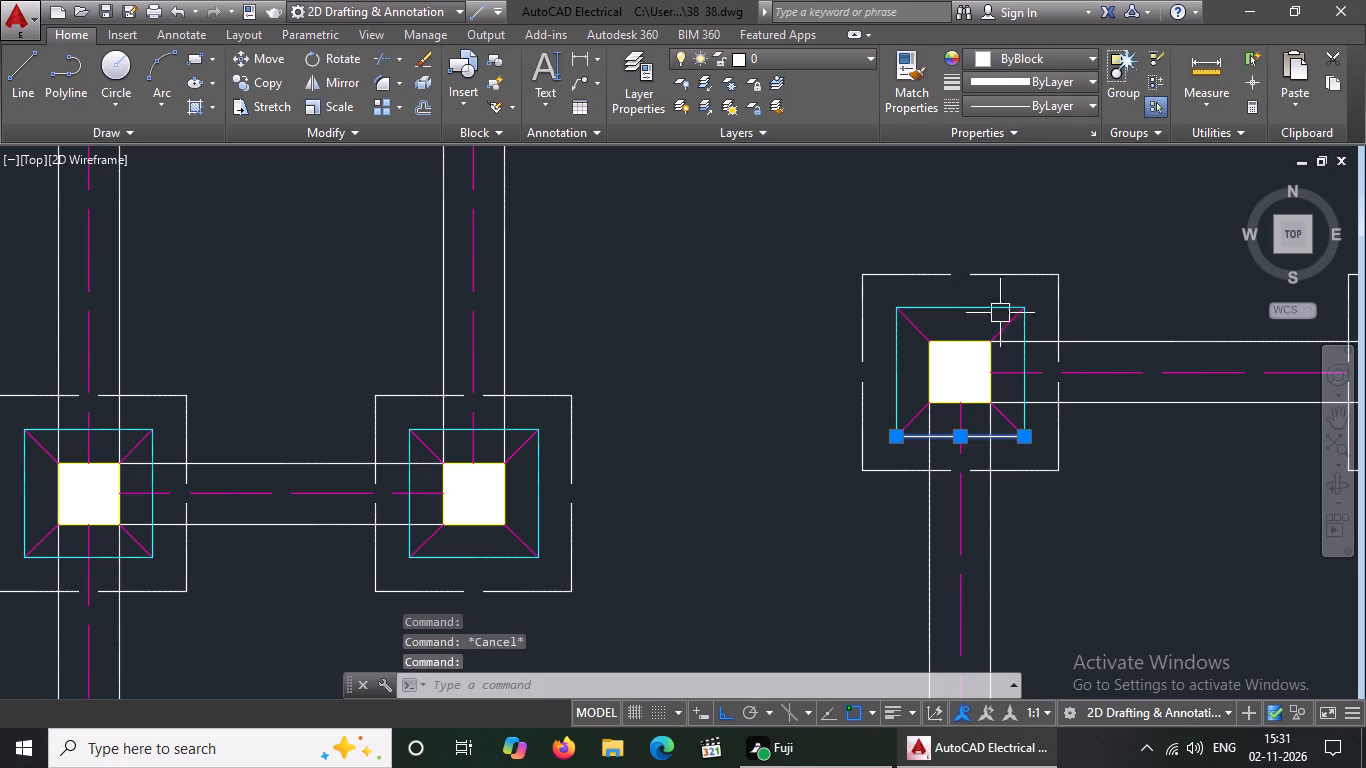
click(1054, 64)
click(1035, 261)
key(Escape)
Set the north and west inner-square sides to Cyan on the middle footing of the three-footing row.
scroll(823, 353, down, 4)
scroll(911, 352, up, 6)
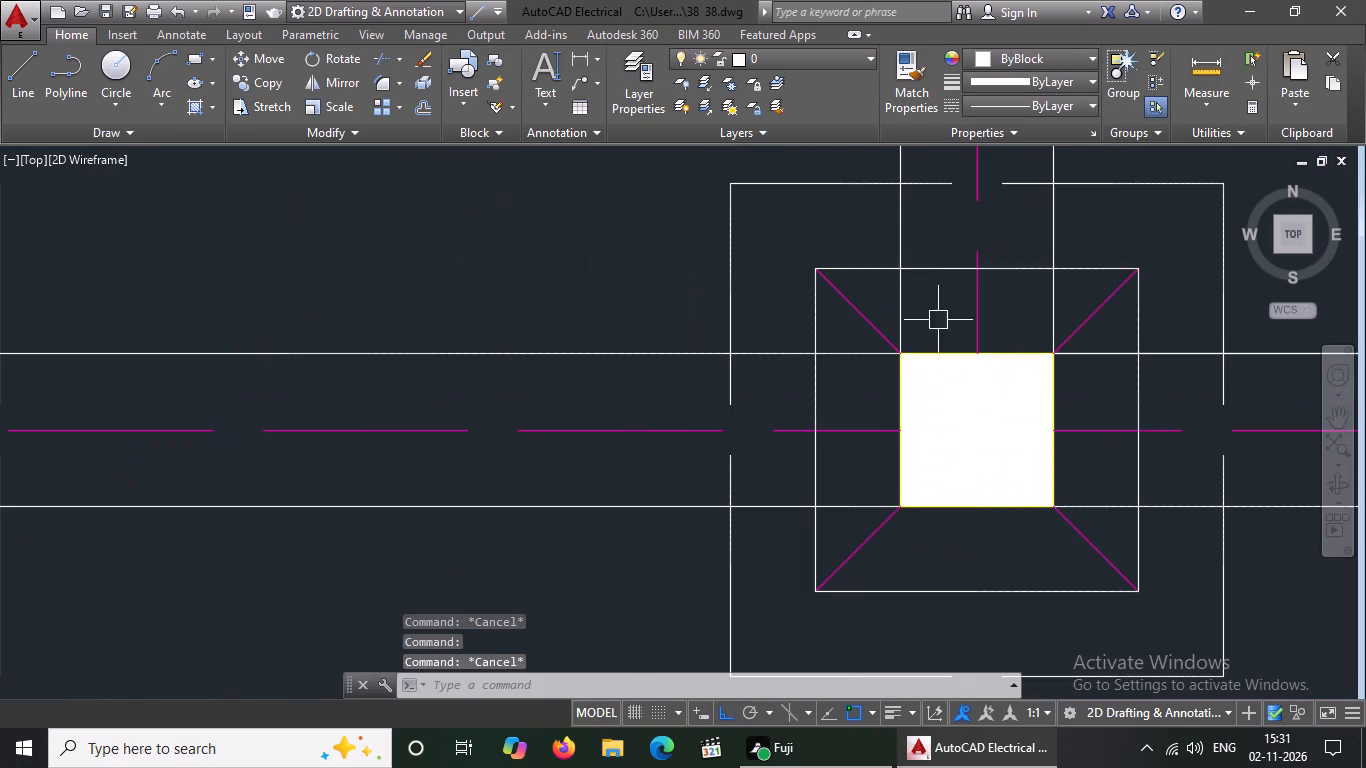
click(949, 261)
click(1016, 48)
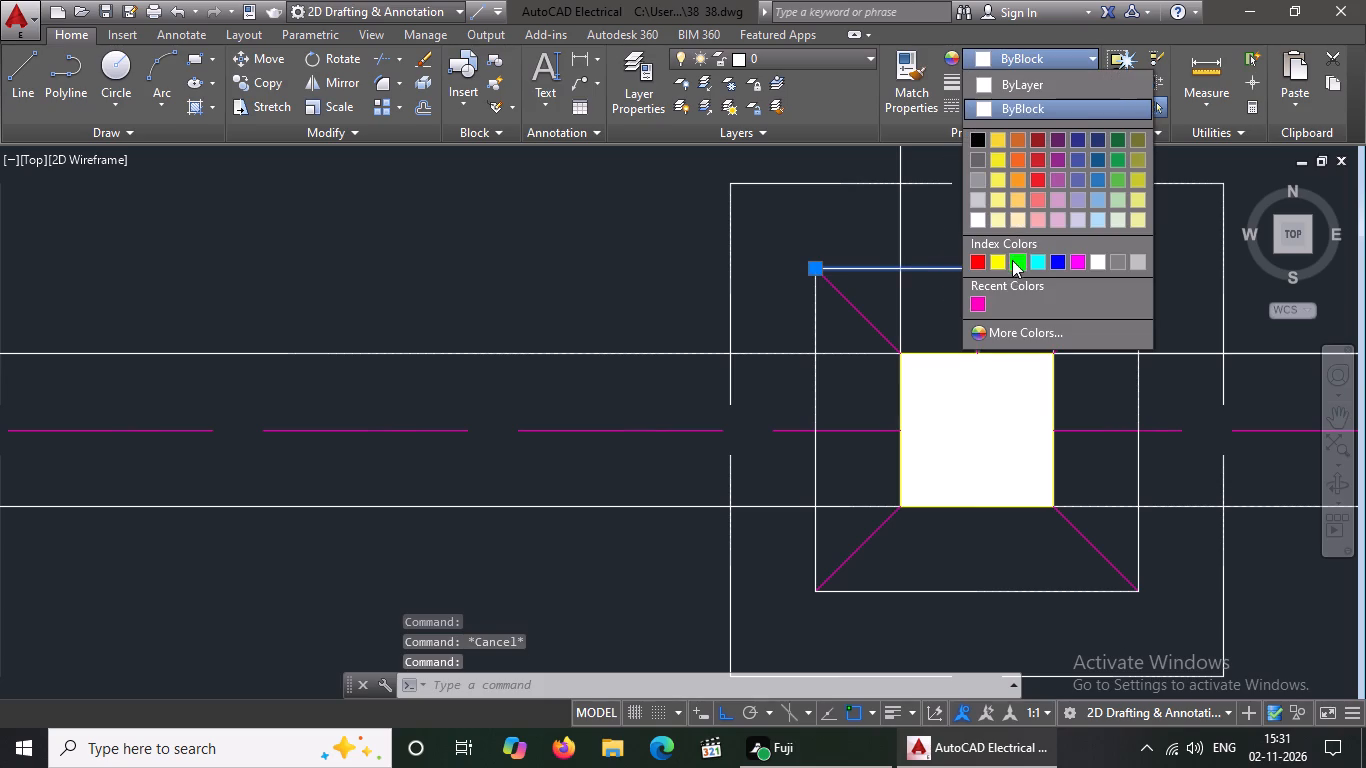
drag(1038, 260, 1036, 276)
key(Escape)
click(817, 407)
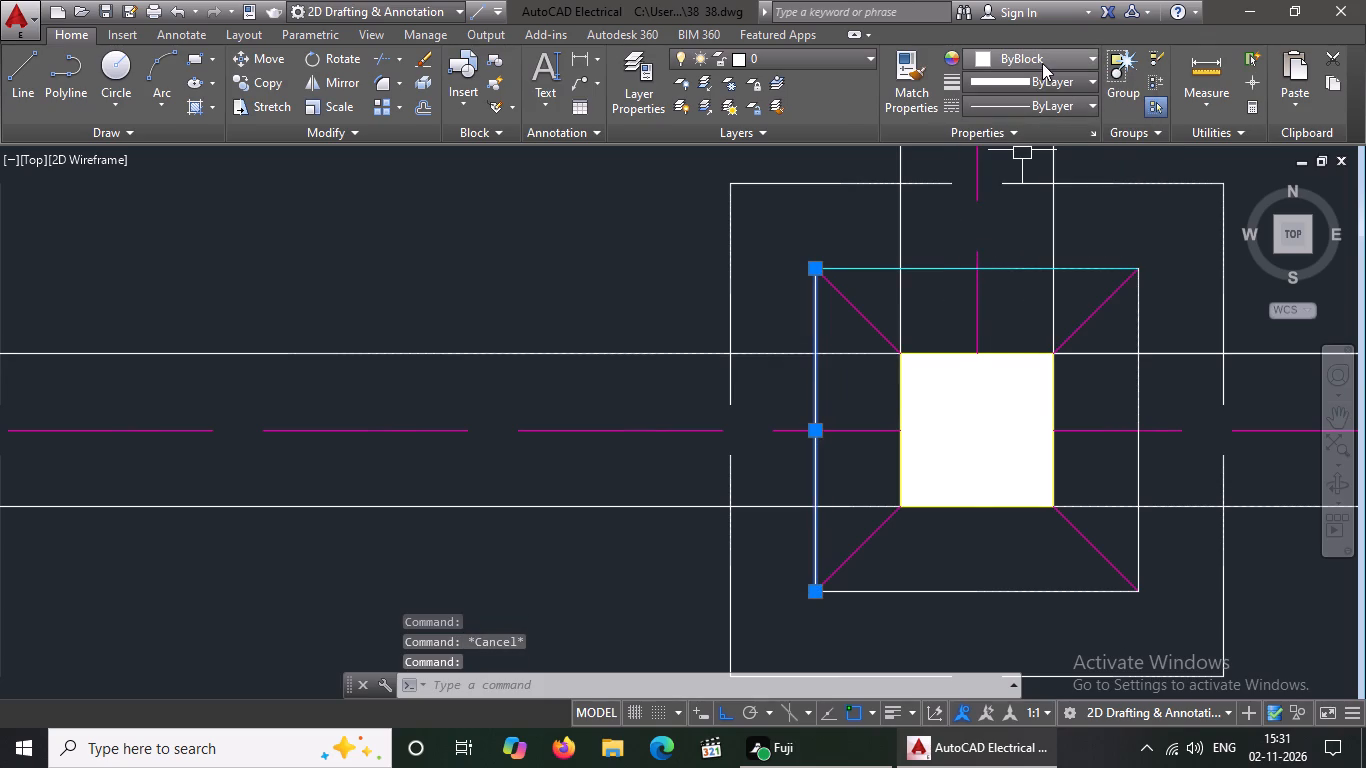
drag(1043, 60, 1045, 104)
click(1029, 53)
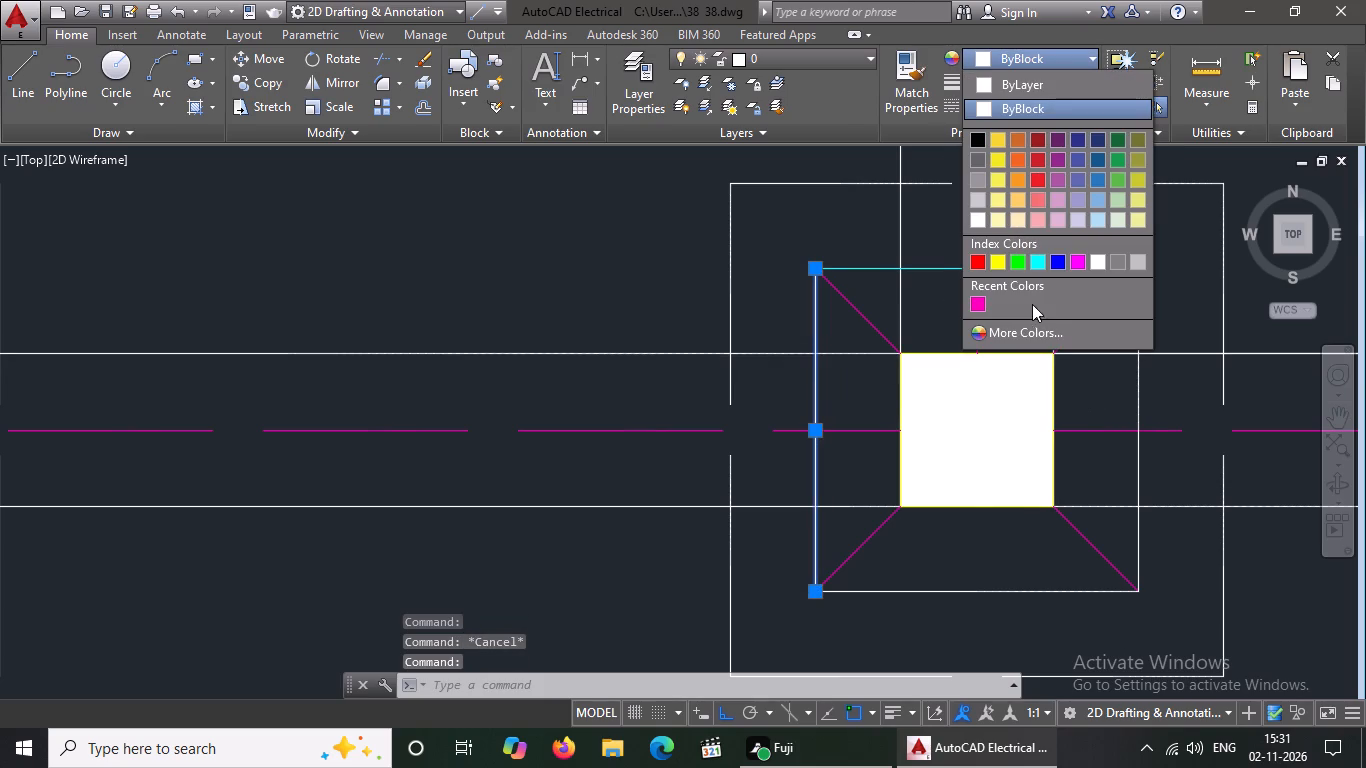
click(1033, 263)
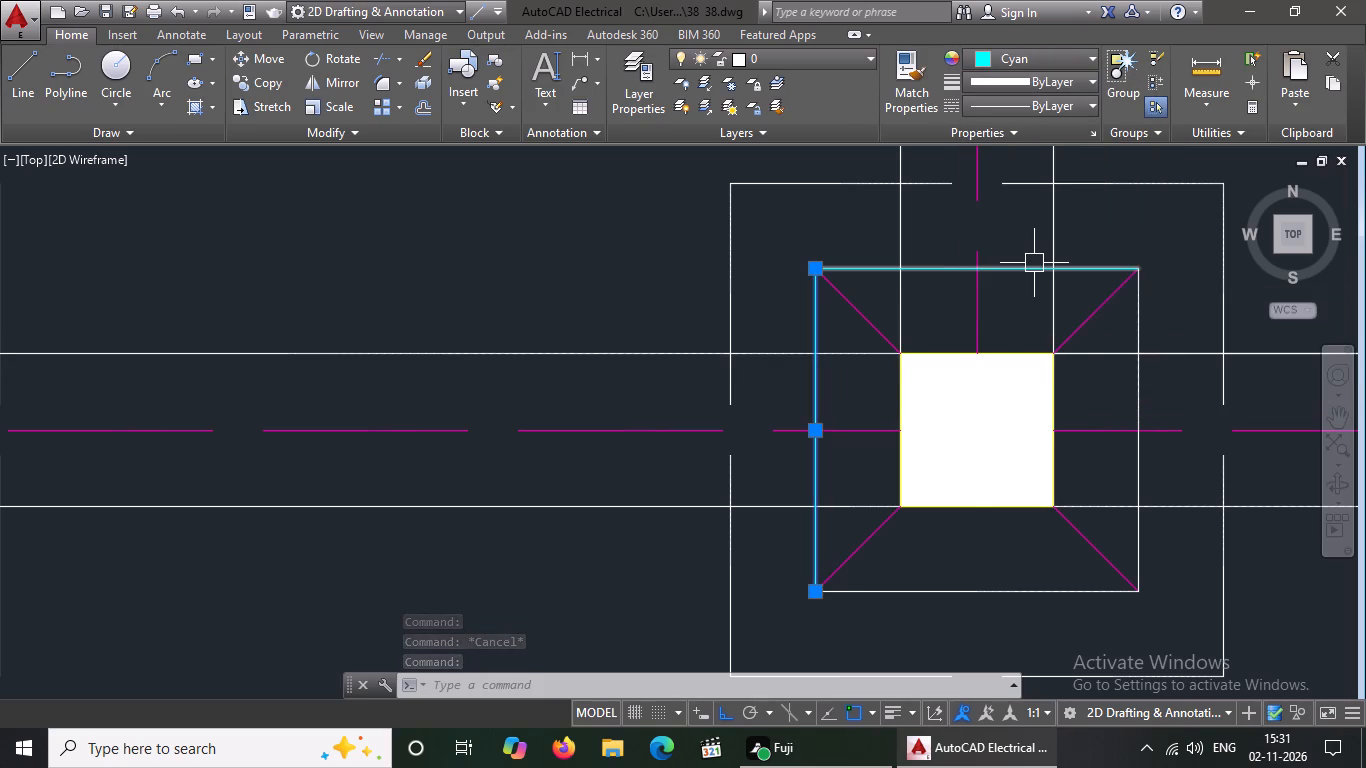
key(Escape)
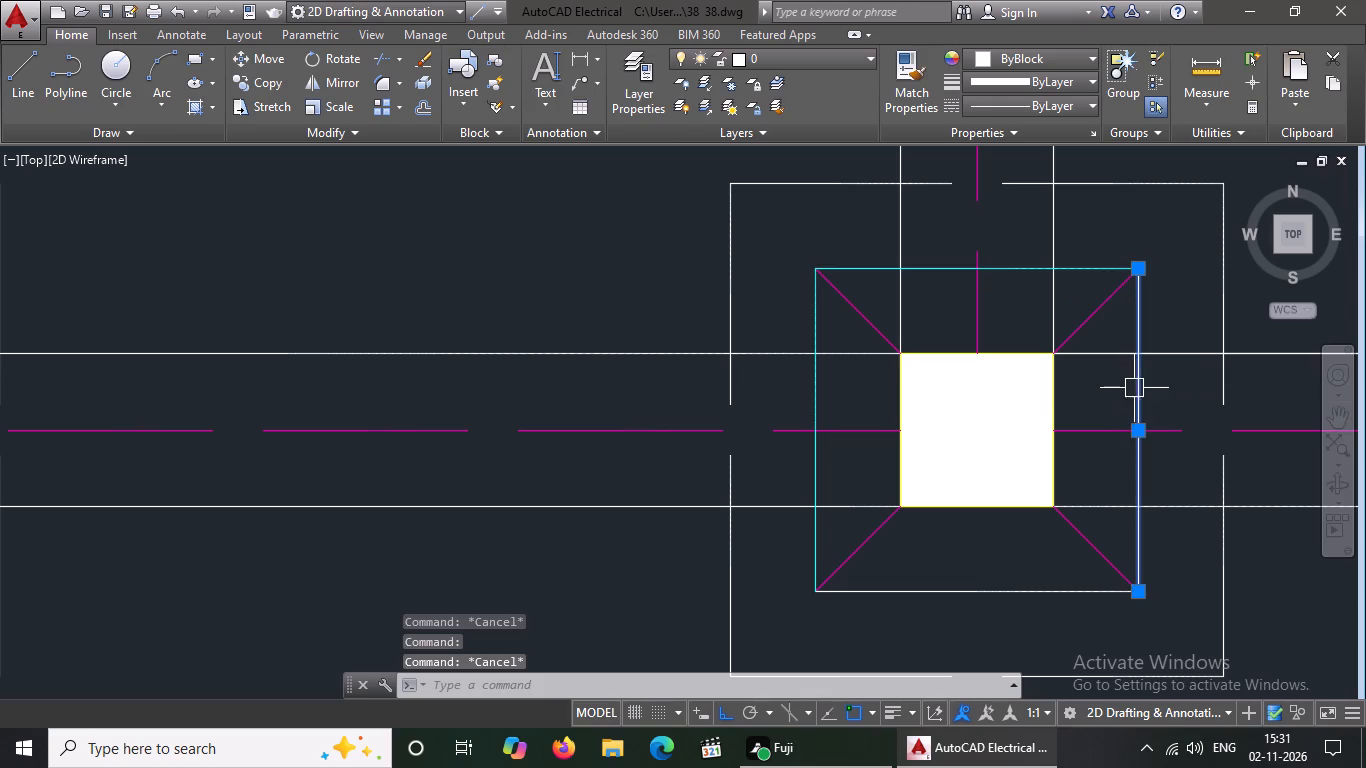
Set the east and south inner-square sides to Cyan on the middle footing of the three-footing row.
click(1134, 388)
click(1011, 63)
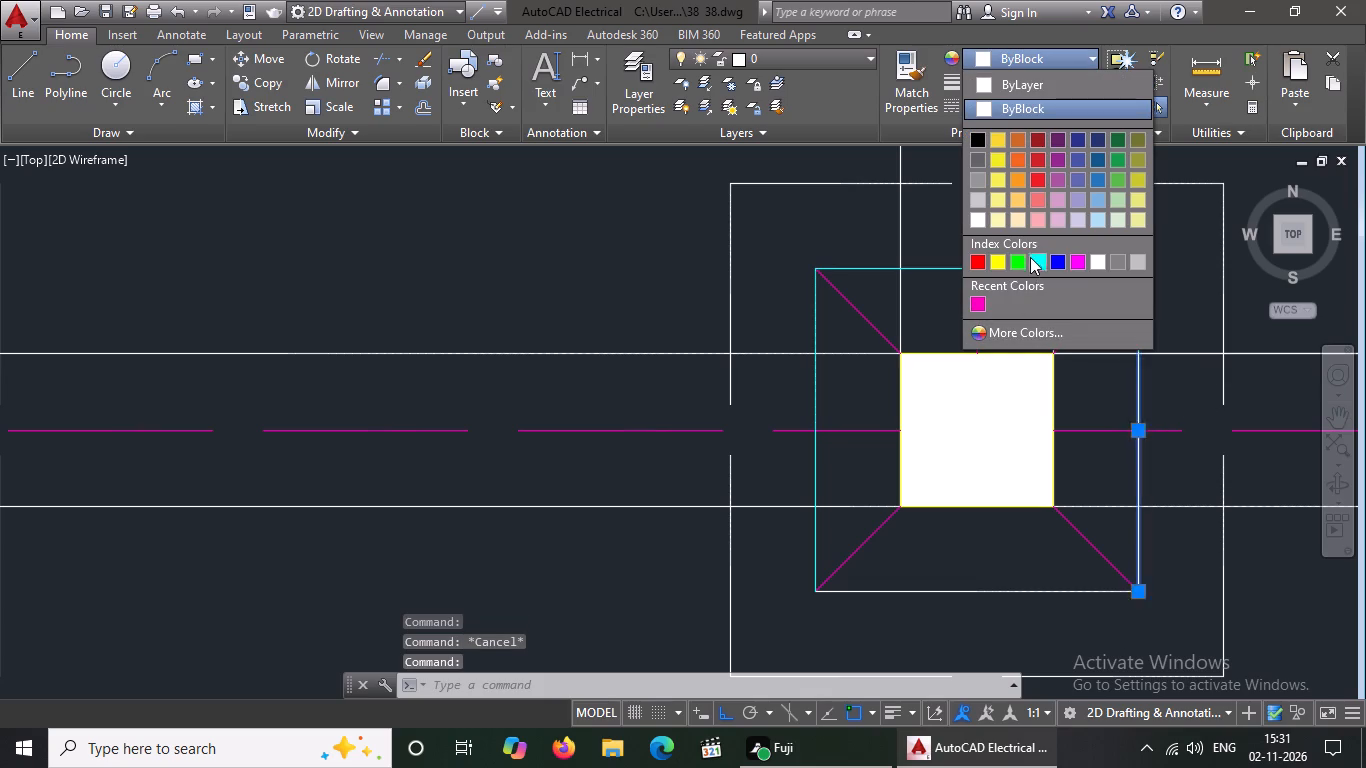
click(1039, 262)
key(Escape)
click(1005, 601)
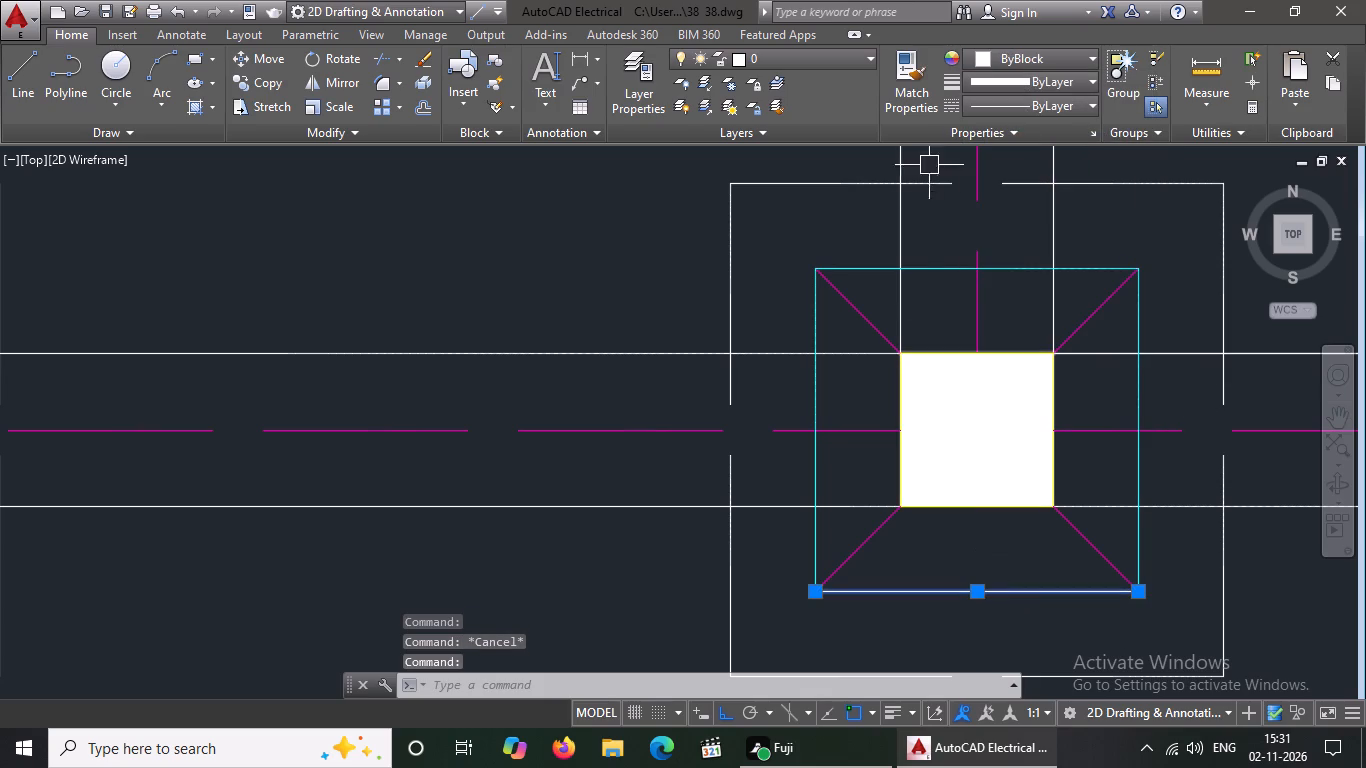
click(1000, 51)
click(1036, 261)
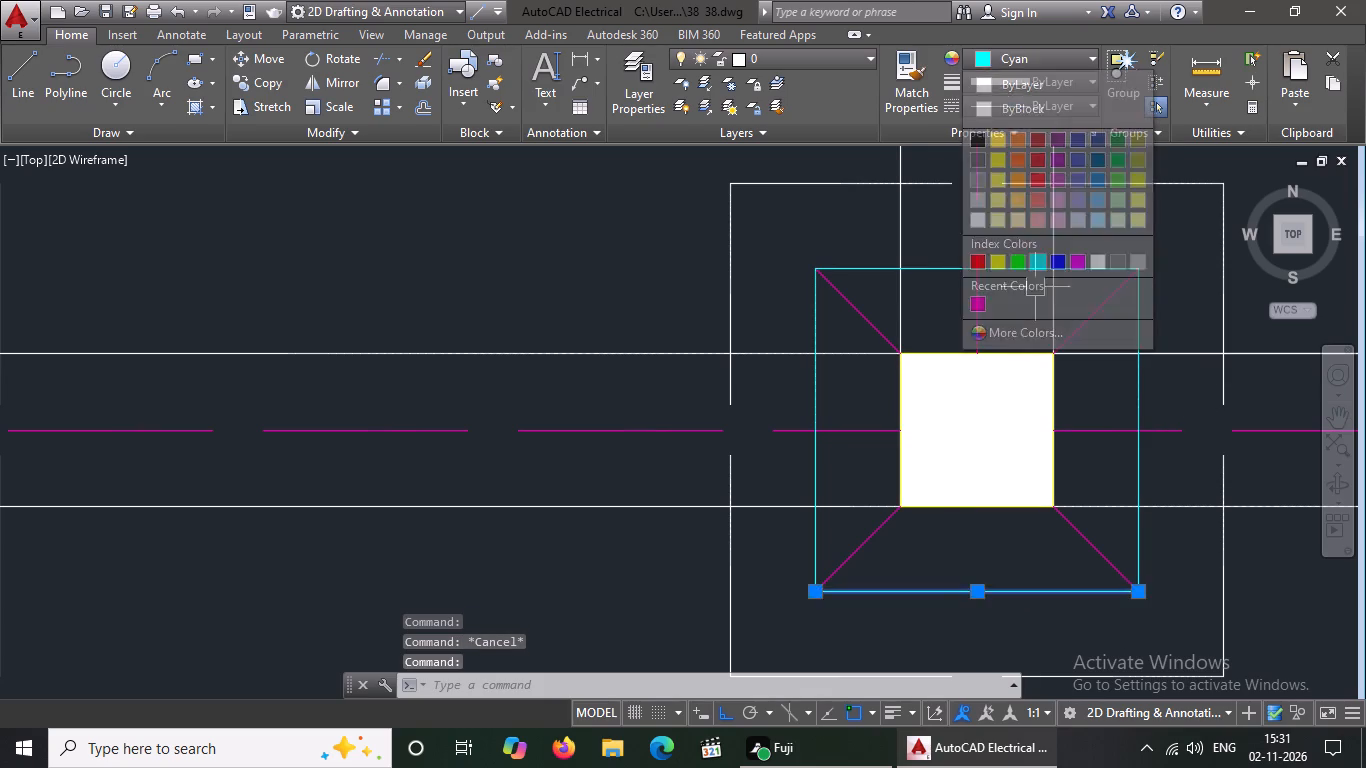
key(Escape)
Set the north and west inner-square sides to Cyan on the easternmost footing of the three-footing row.
scroll(854, 330, down, 4)
scroll(1000, 330, up, 3)
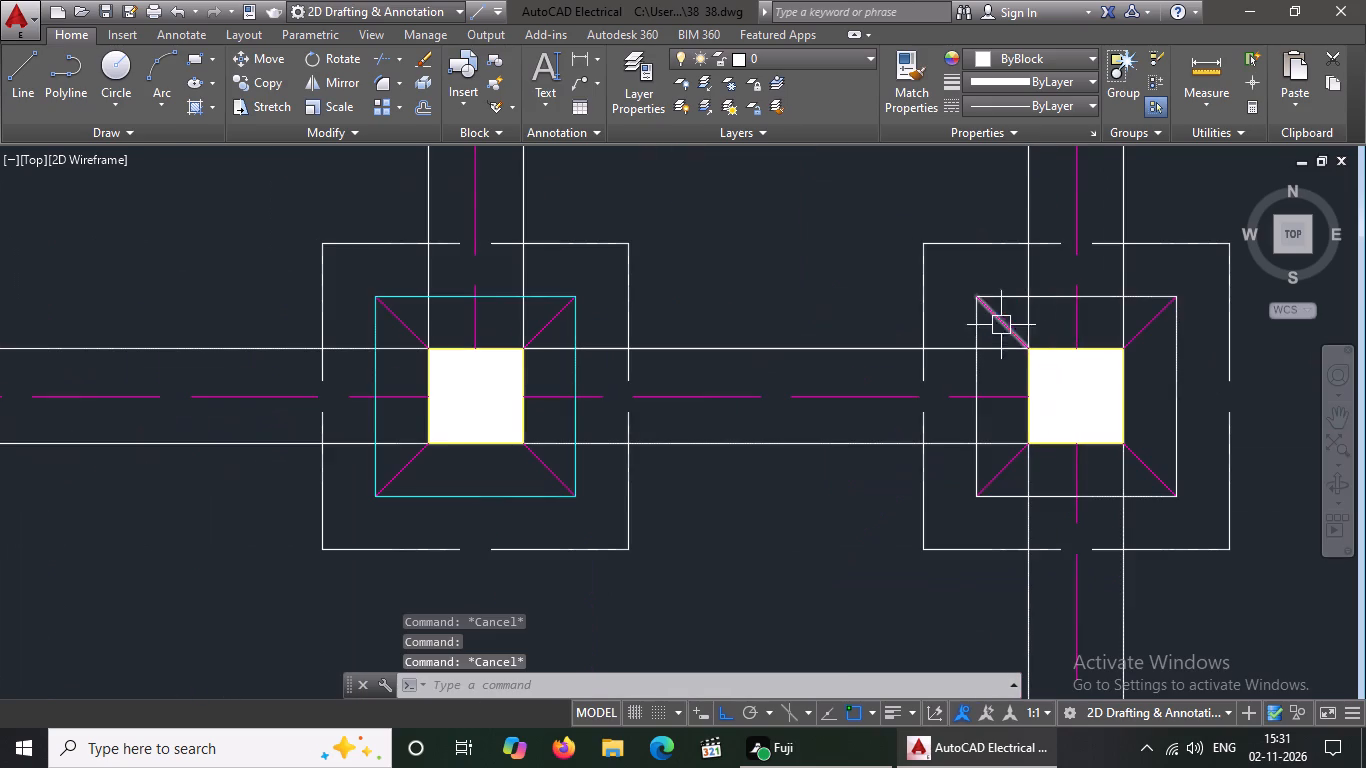
click(1055, 300)
click(1010, 57)
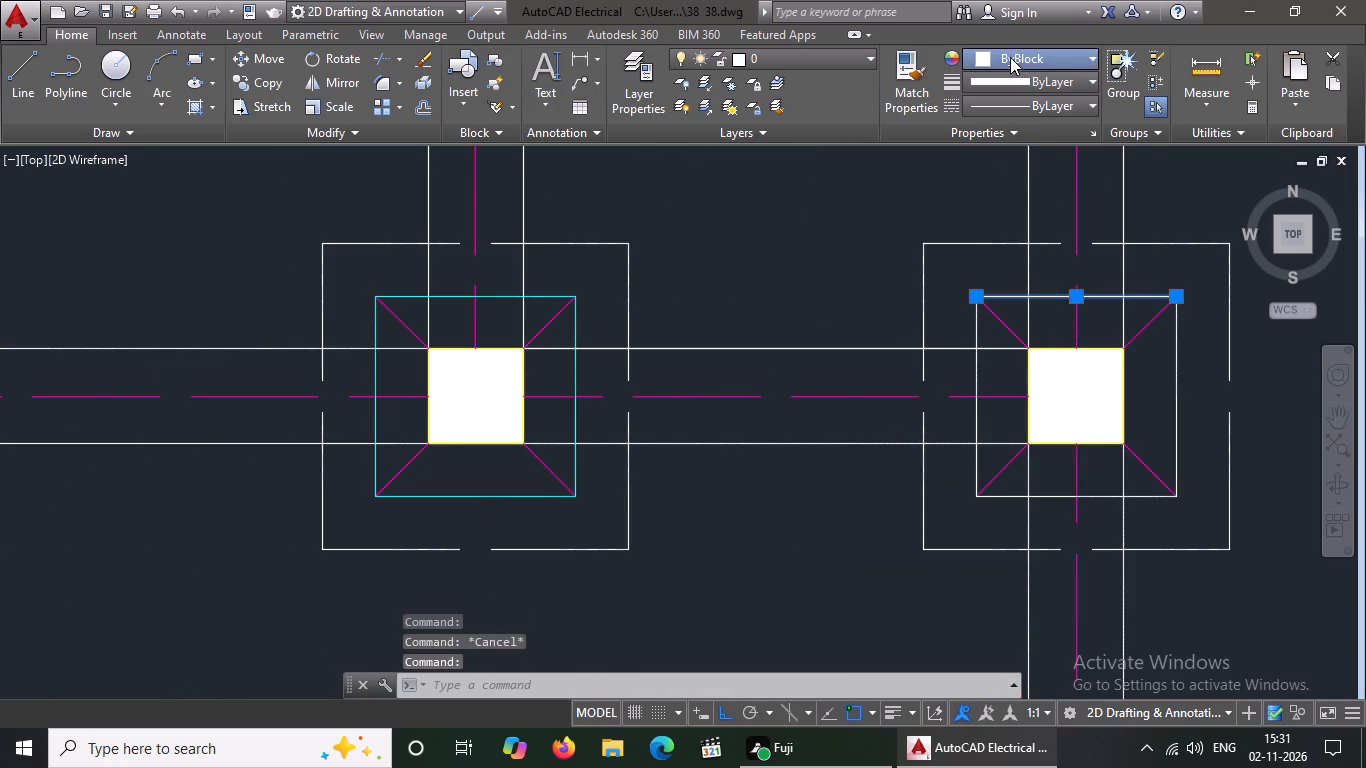
click(1039, 262)
key(Escape)
click(975, 412)
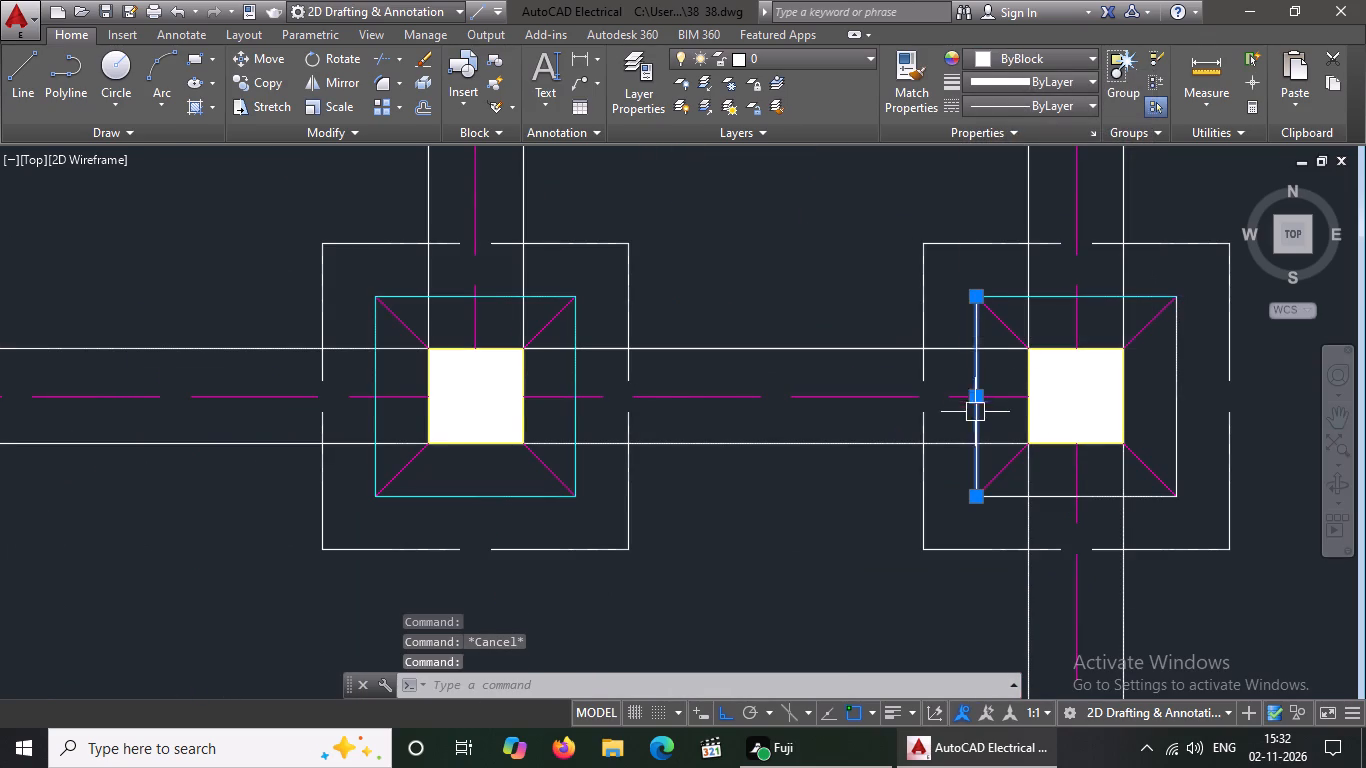
click(1074, 49)
click(1042, 258)
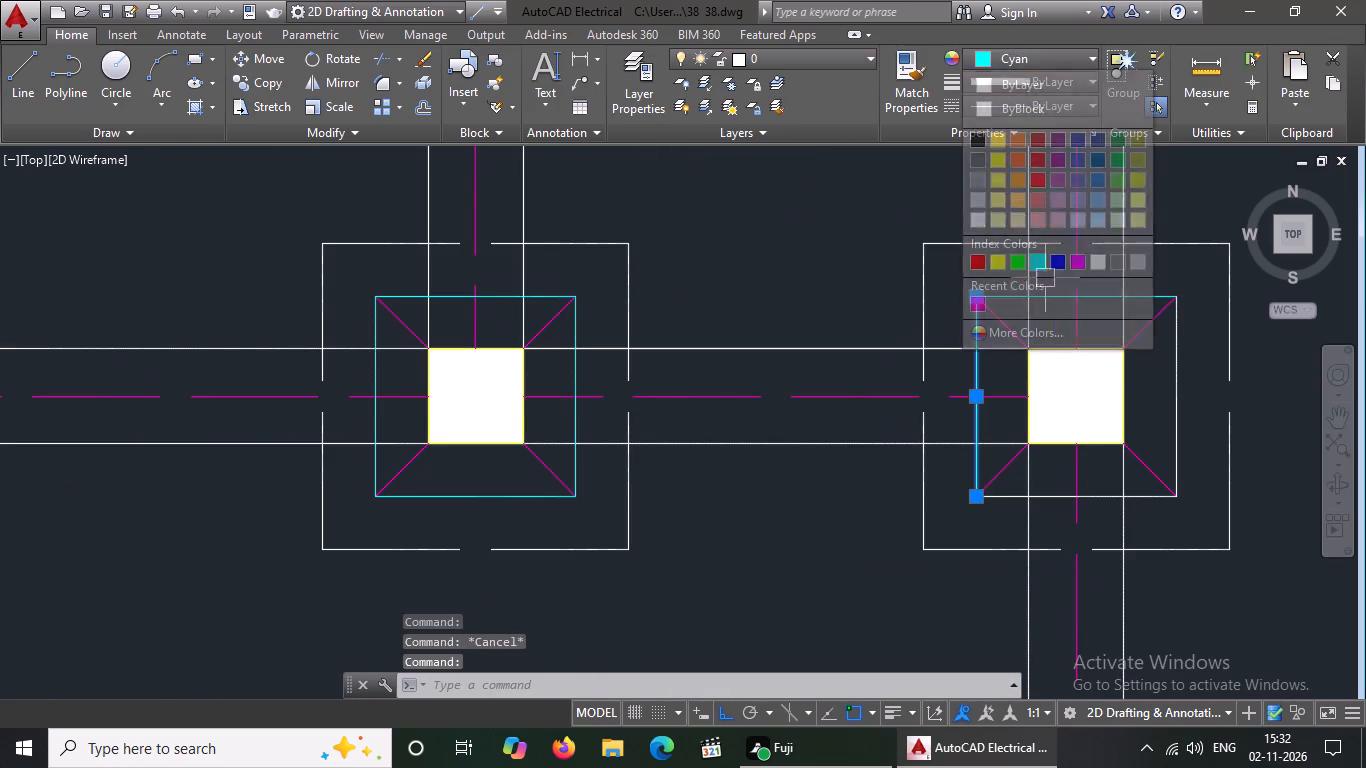
key(Escape)
Set the east and south inner-square sides to Cyan on the easternmost footing of the three-footing row.
click(1169, 415)
click(1045, 66)
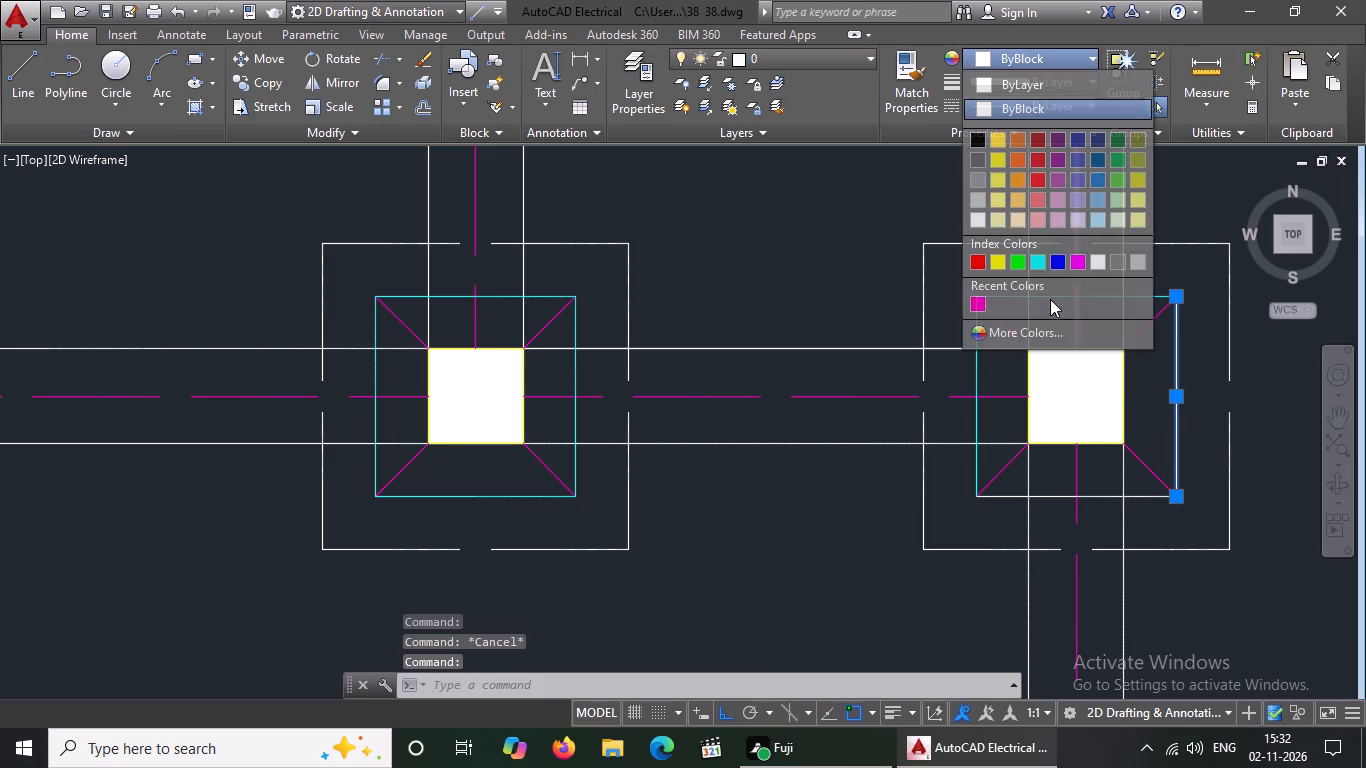
click(1039, 267)
key(Escape)
click(1108, 504)
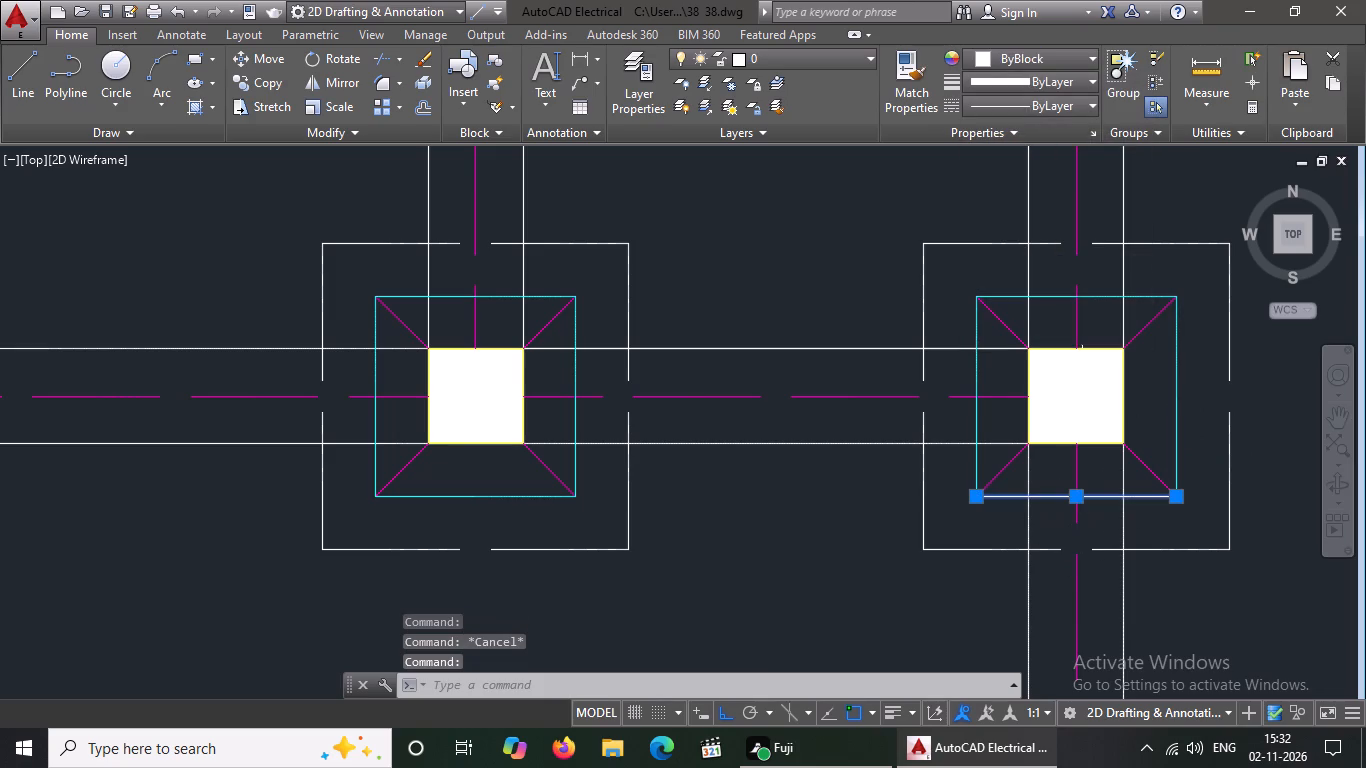
click(1036, 55)
click(1043, 261)
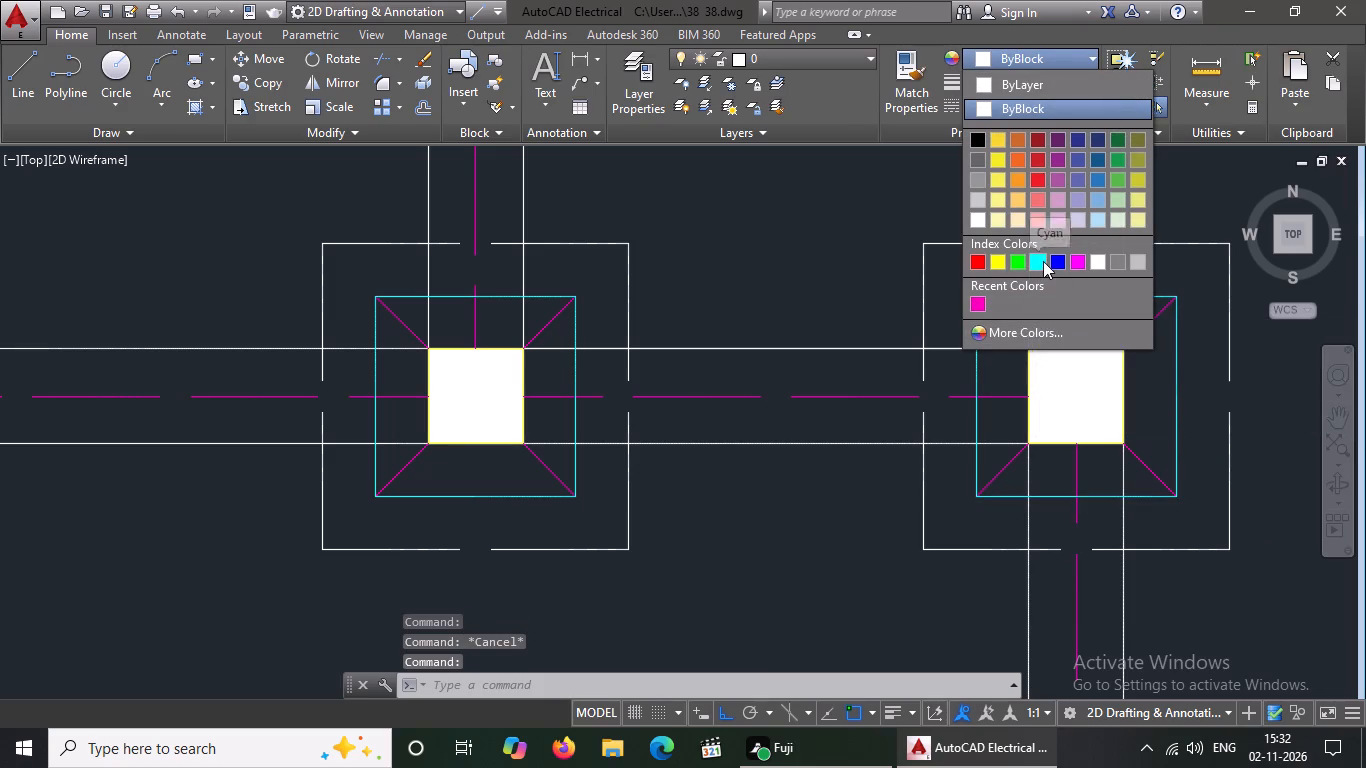
key(Escape)
Set the north and east inner-square sides to Cyan on the footing directly south of the three-footing row's easternmost footing.
scroll(1078, 360, down, 6)
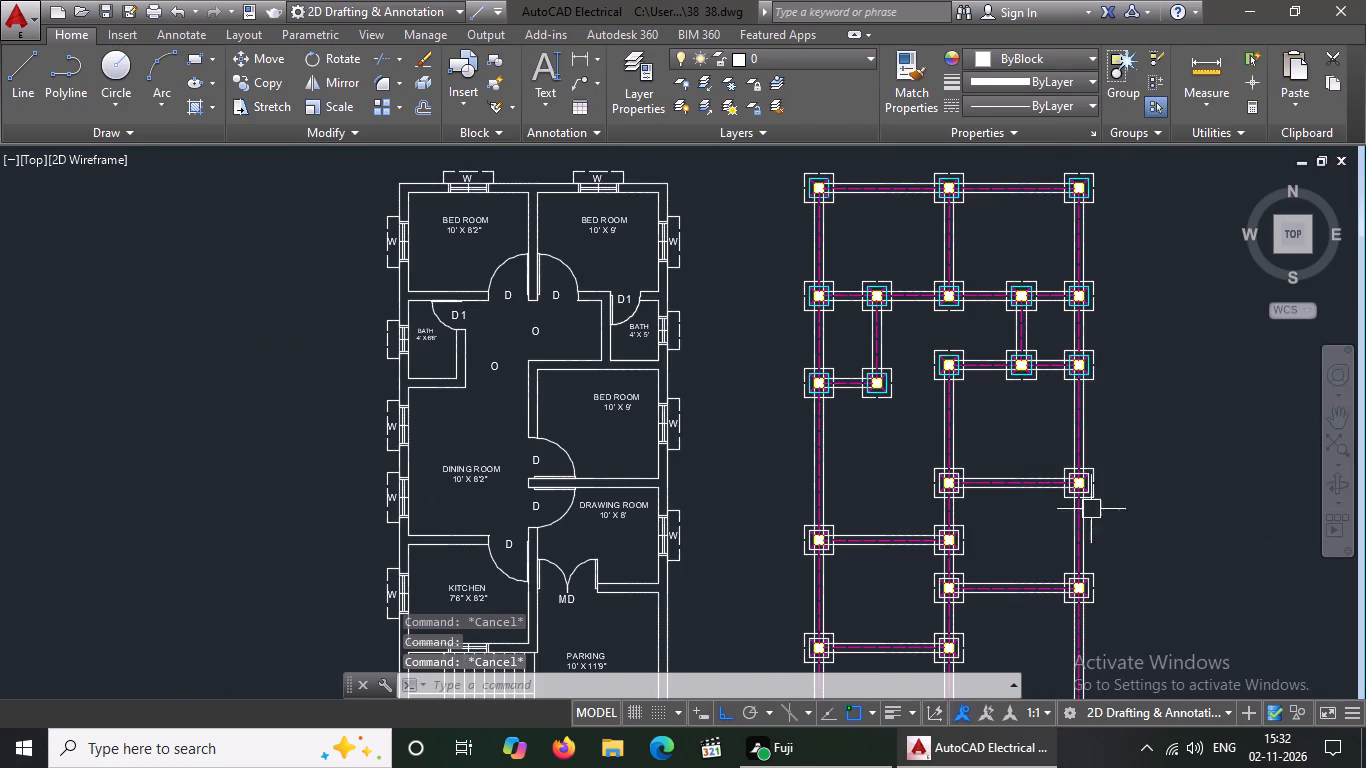
scroll(1092, 502, up, 4)
click(999, 325)
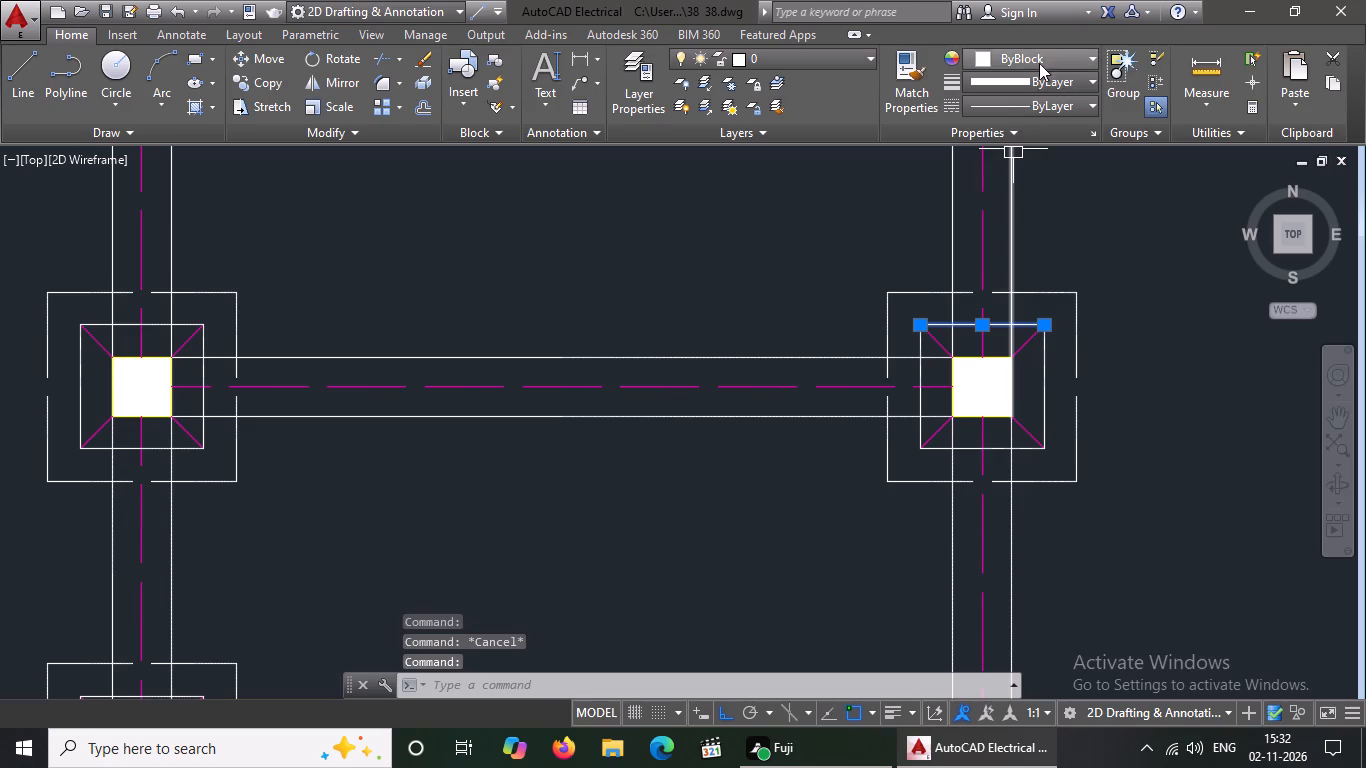
click(1041, 58)
click(1038, 262)
key(Escape)
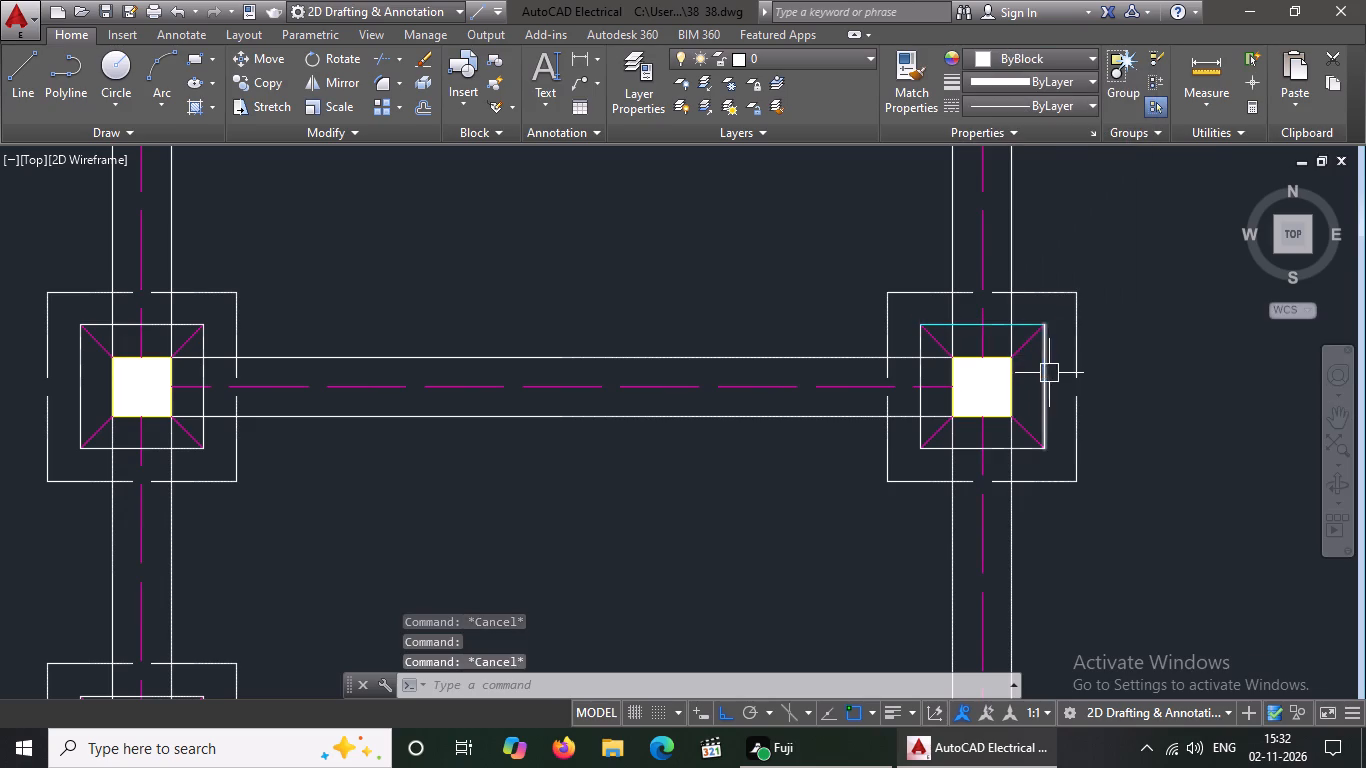
click(1049, 374)
click(1050, 61)
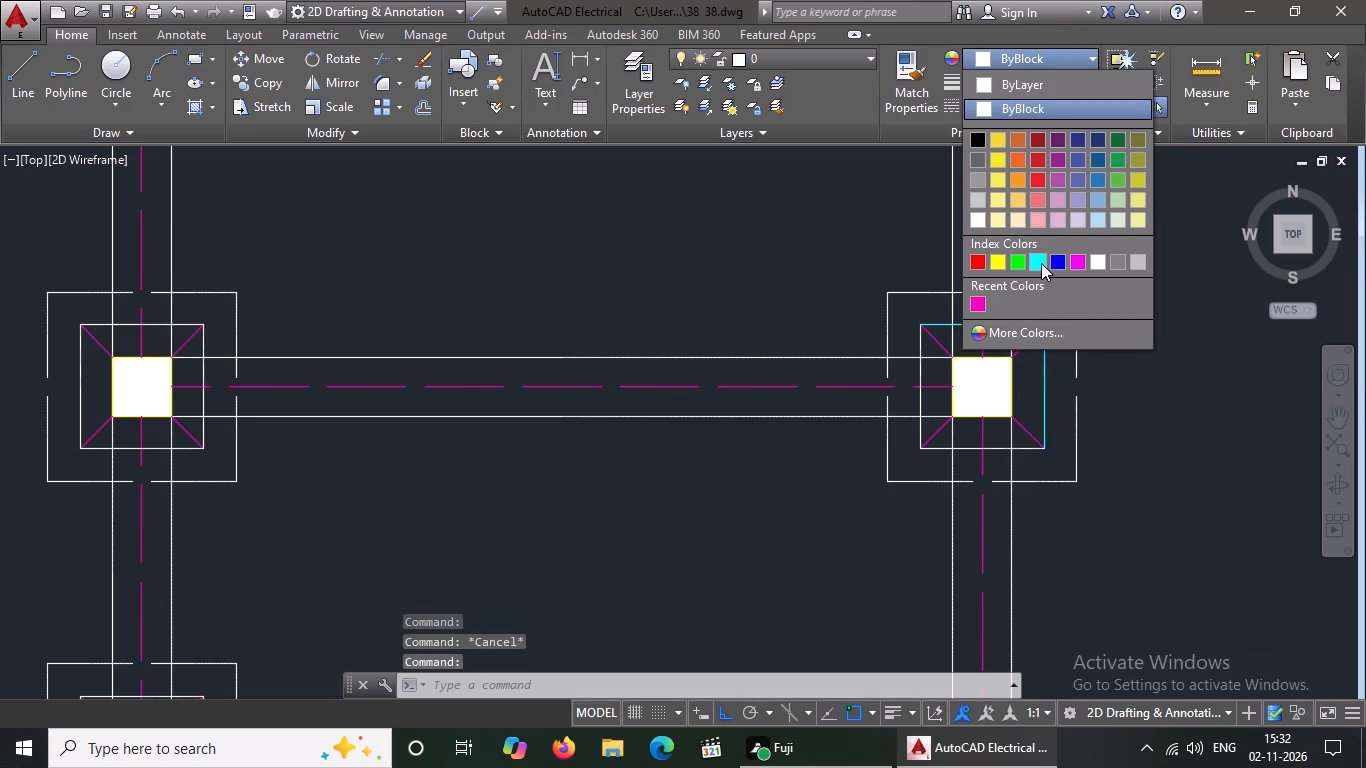
click(1041, 263)
key(Escape)
Set the west and south inner-square sides to Cyan on the footing directly south of the three-footing row's easternmost footing.
click(920, 398)
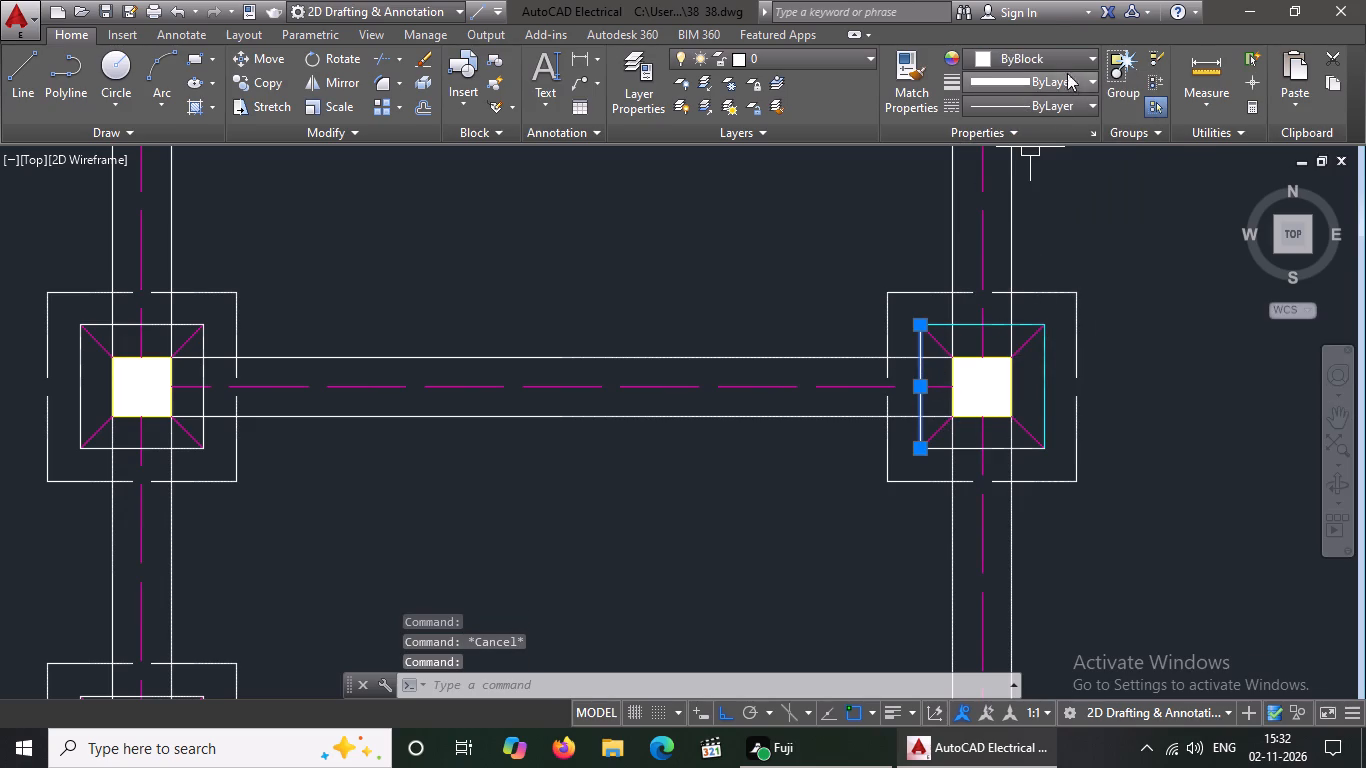
click(1069, 60)
click(1027, 265)
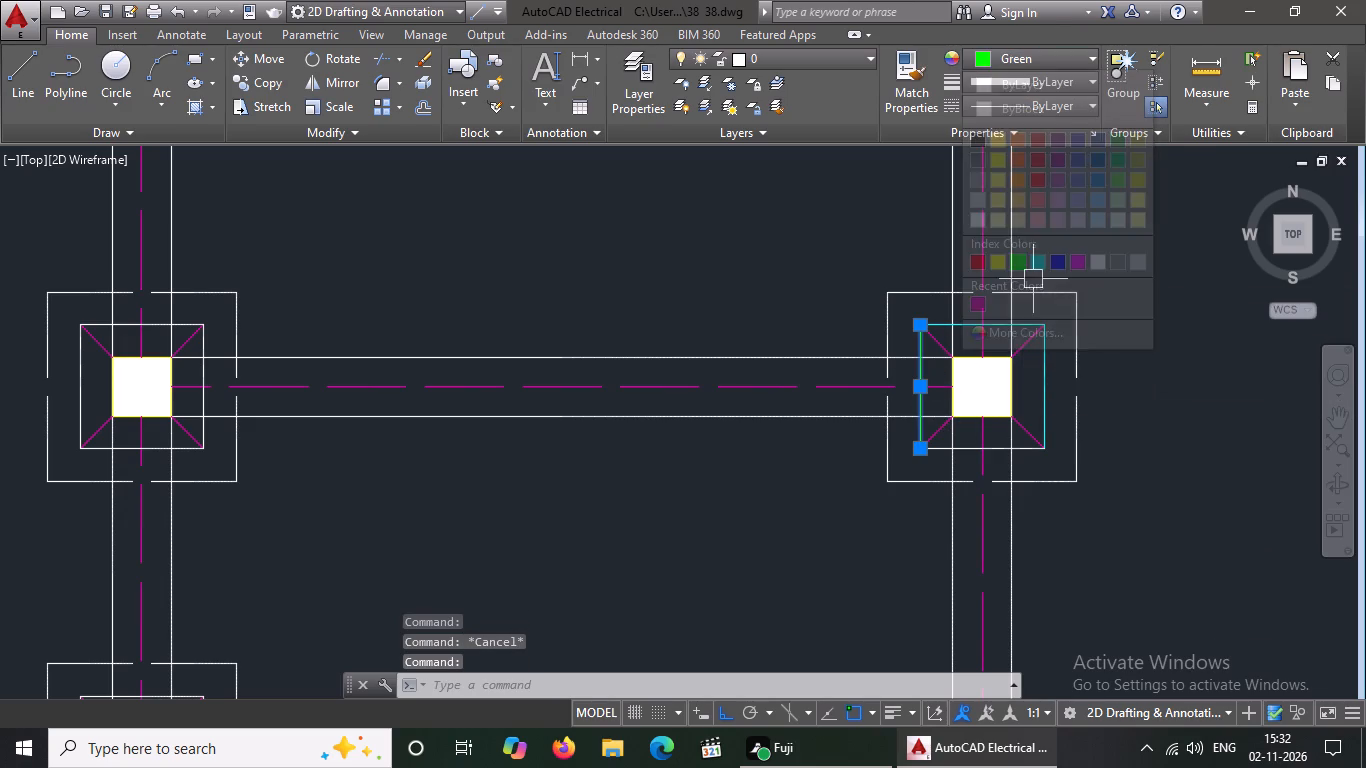
click(1070, 50)
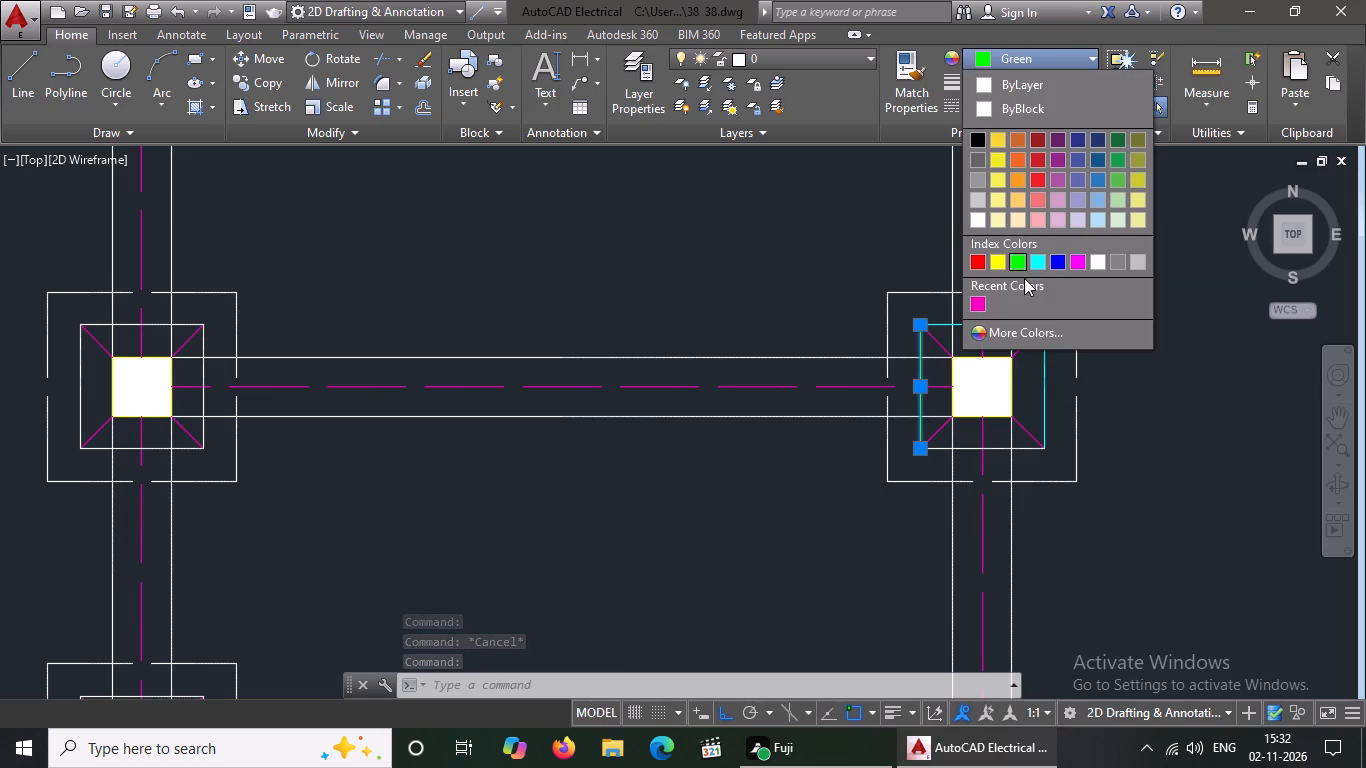
click(1039, 259)
key(Escape)
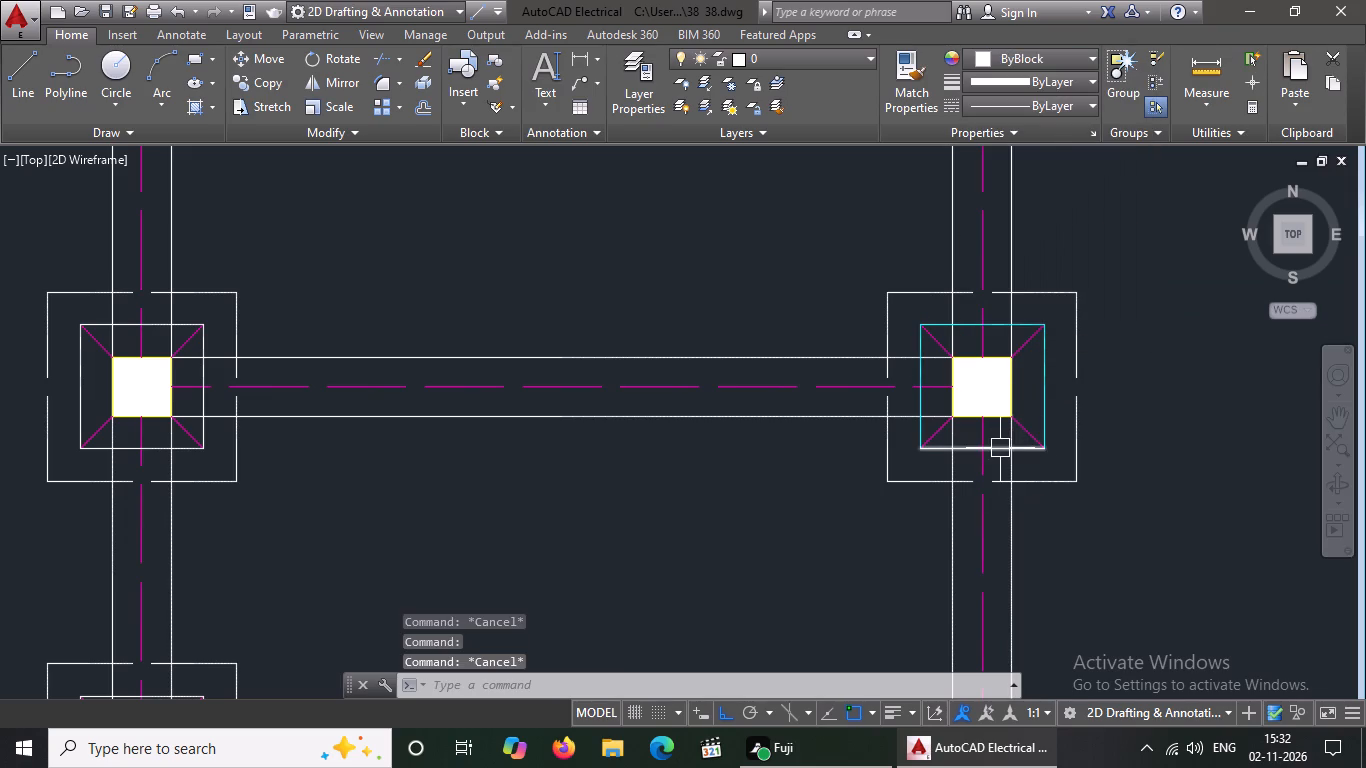
click(1000, 448)
click(1068, 58)
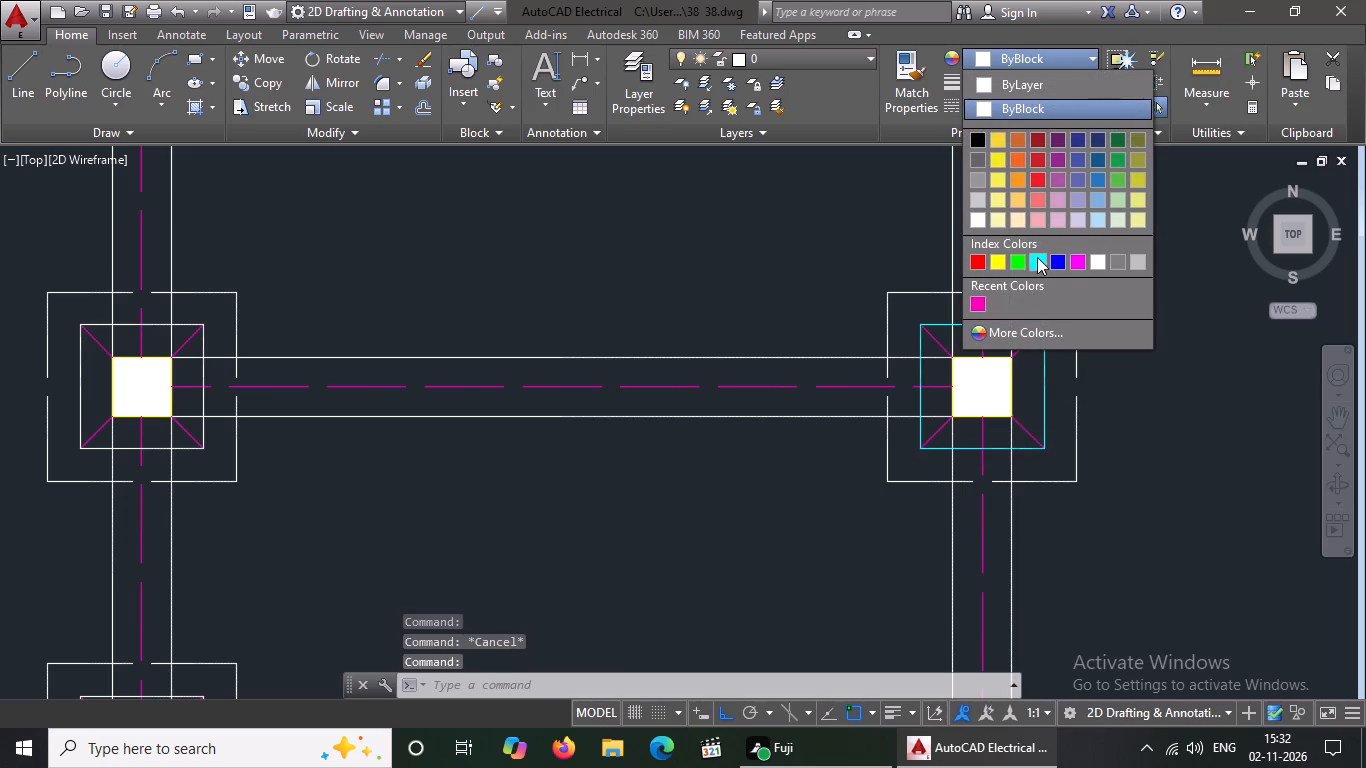
click(1037, 257)
key(Escape)
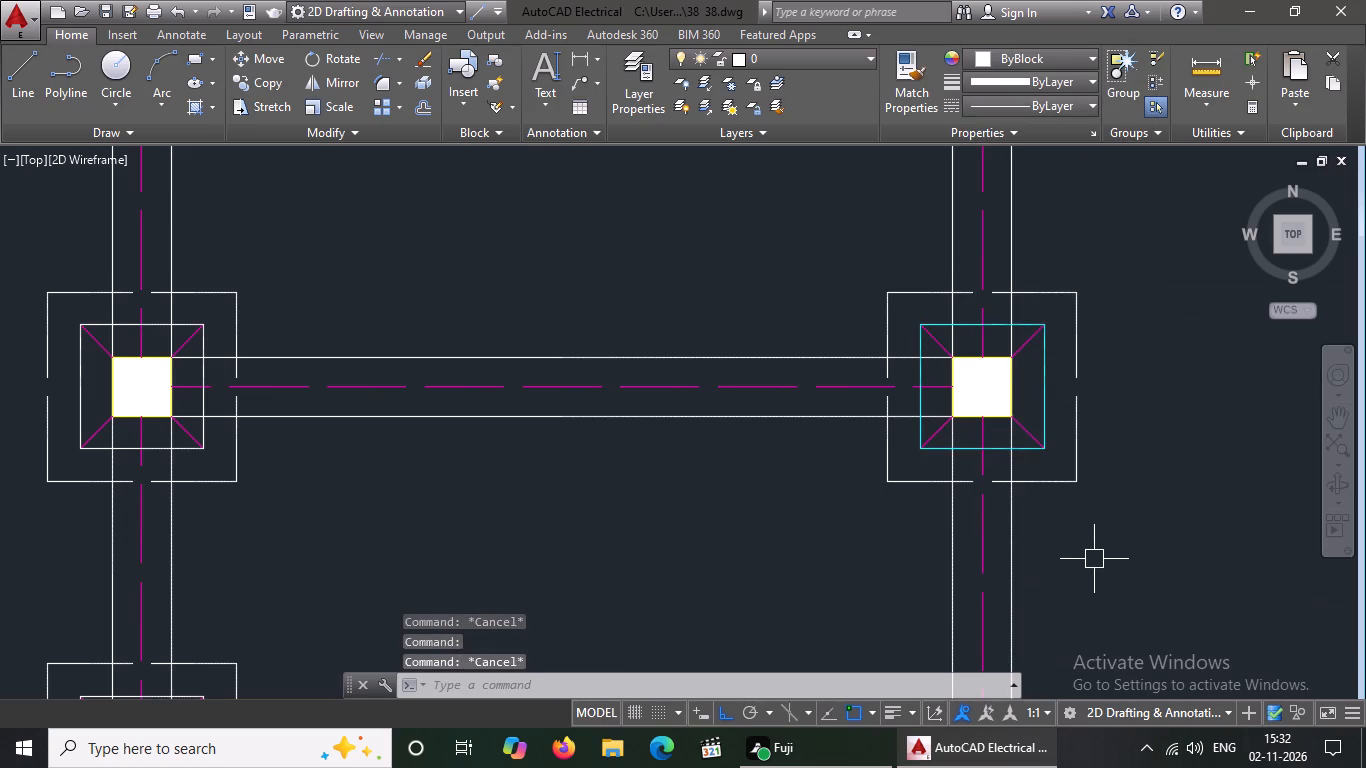
Set the west and north inner-square sides to Cyan on the footing directly south of the three-footing row's westernmost footing.
scroll(1104, 555, down, 4)
scroll(1212, 605, up, 1)
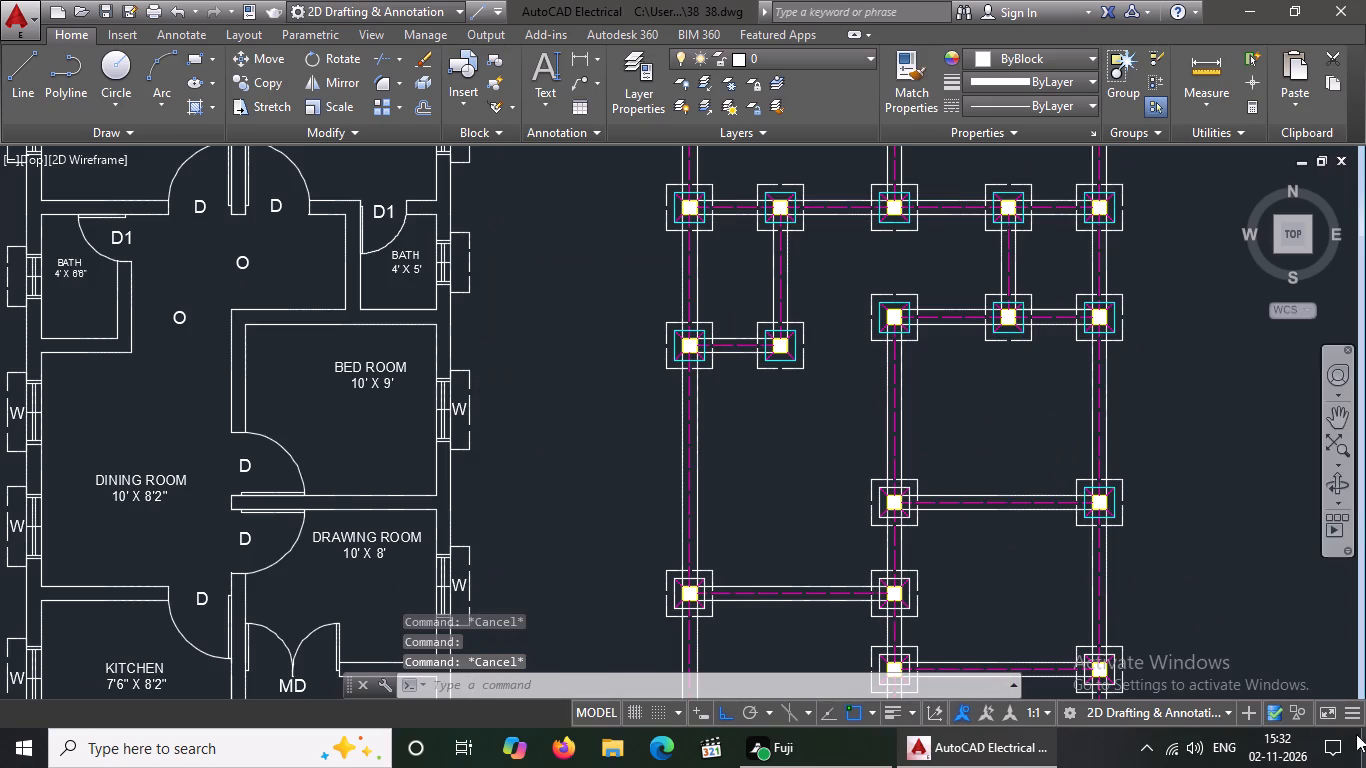
scroll(864, 570, up, 3)
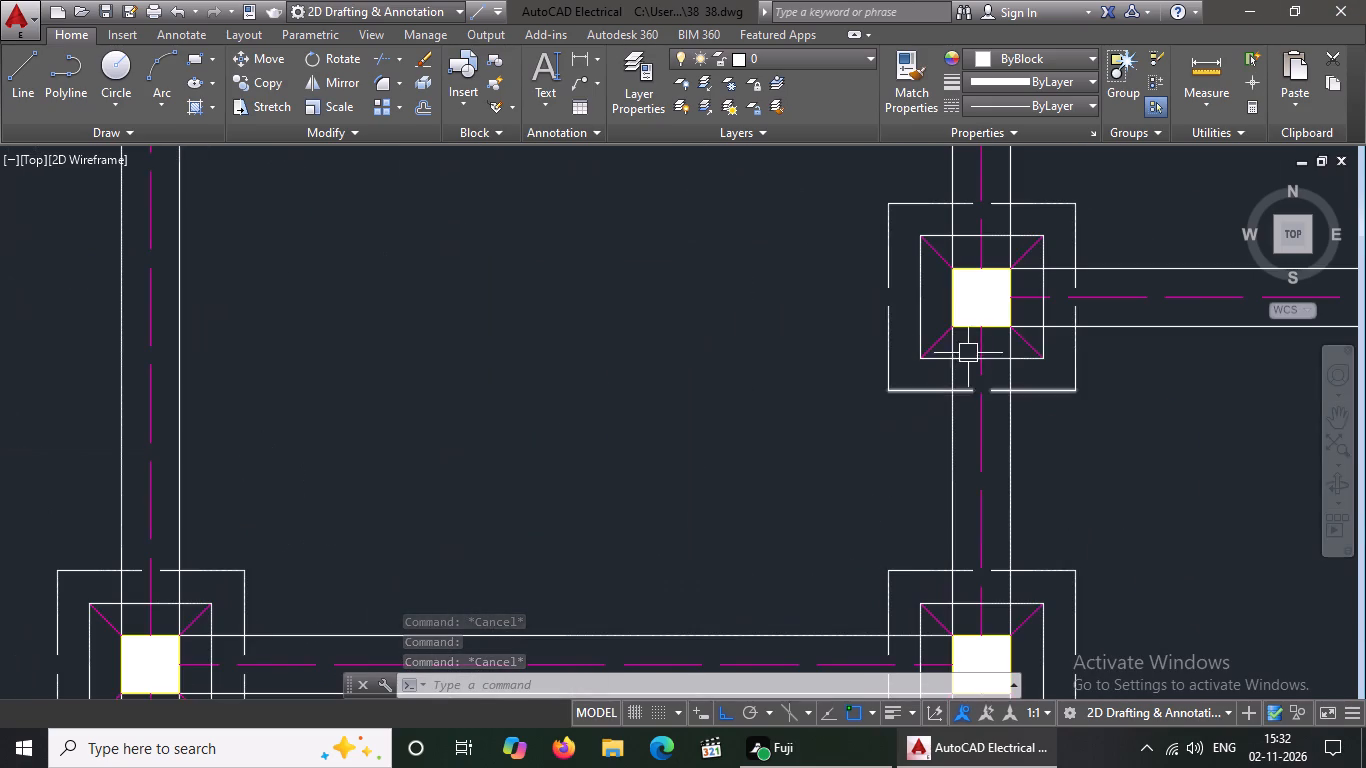
click(920, 314)
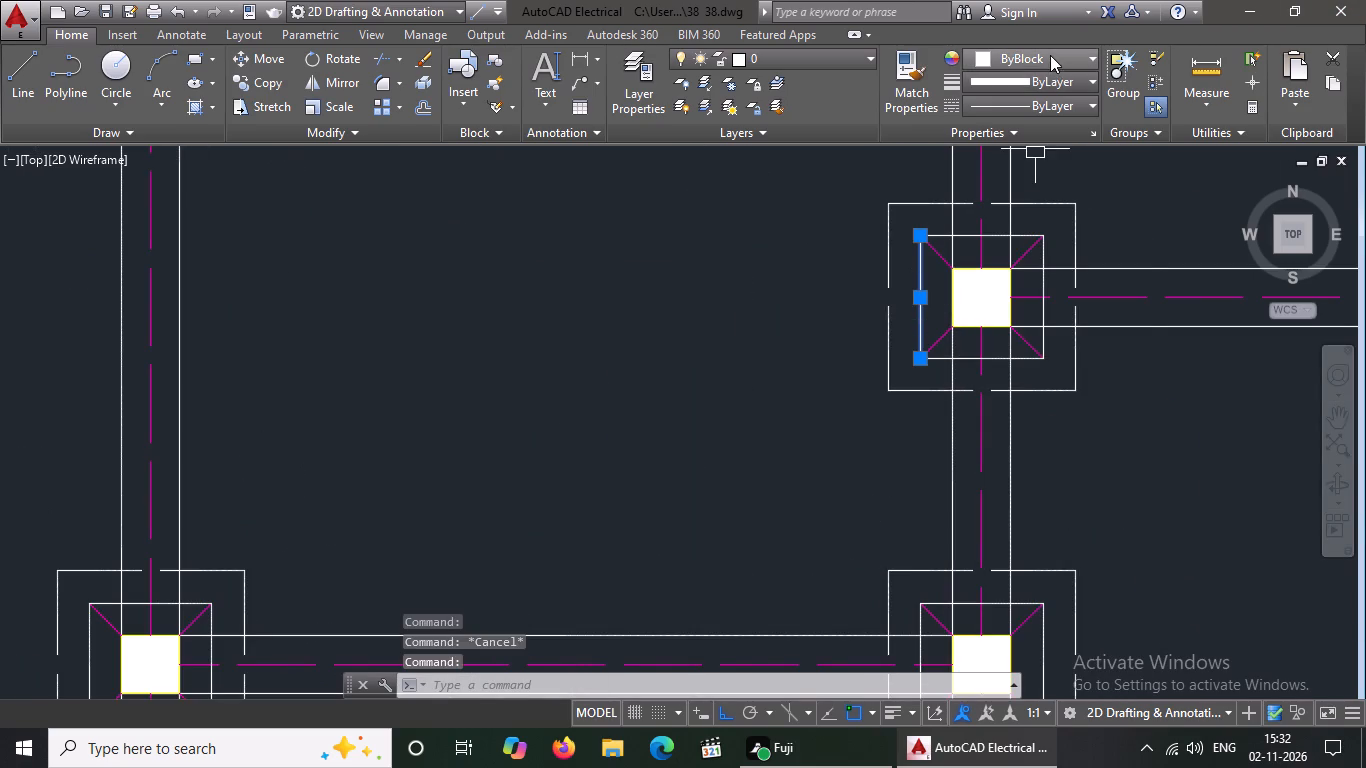
click(1050, 55)
click(1043, 259)
key(Escape)
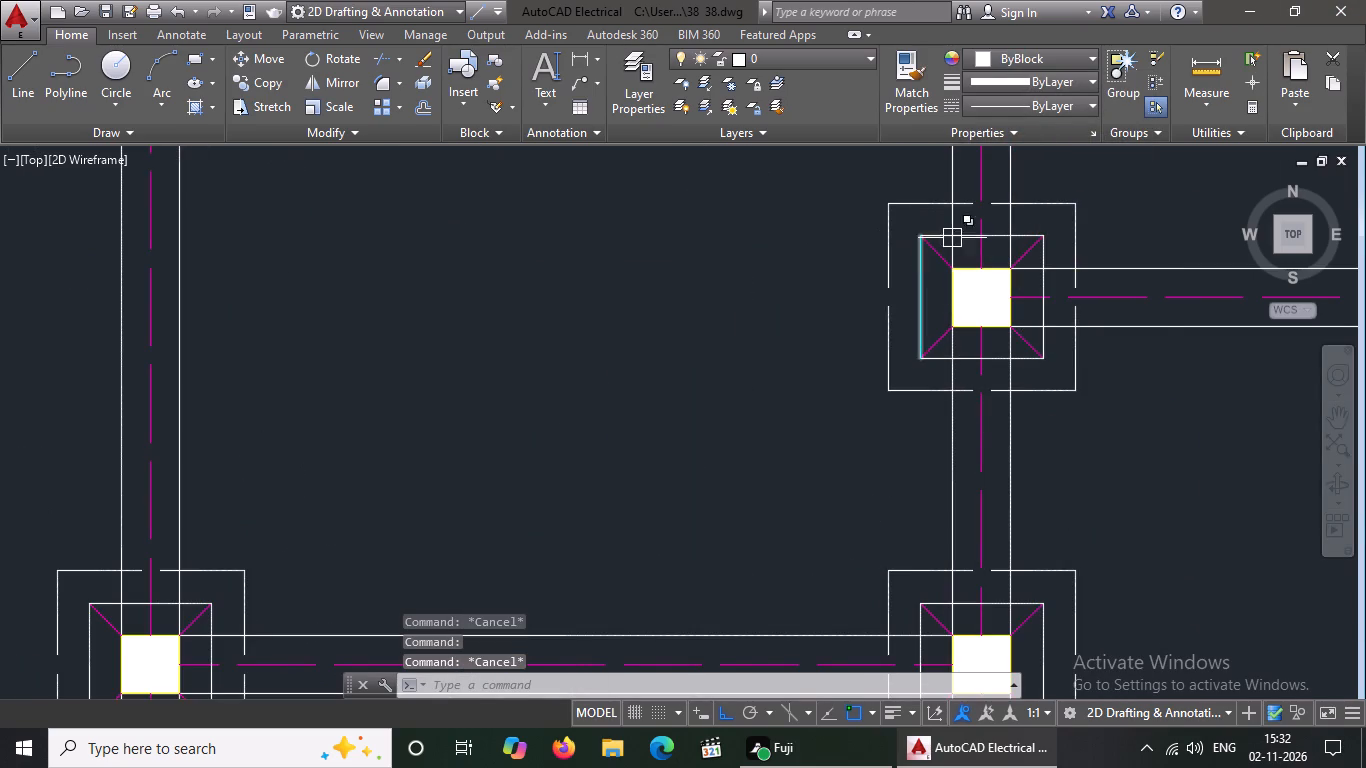
click(967, 234)
click(1033, 52)
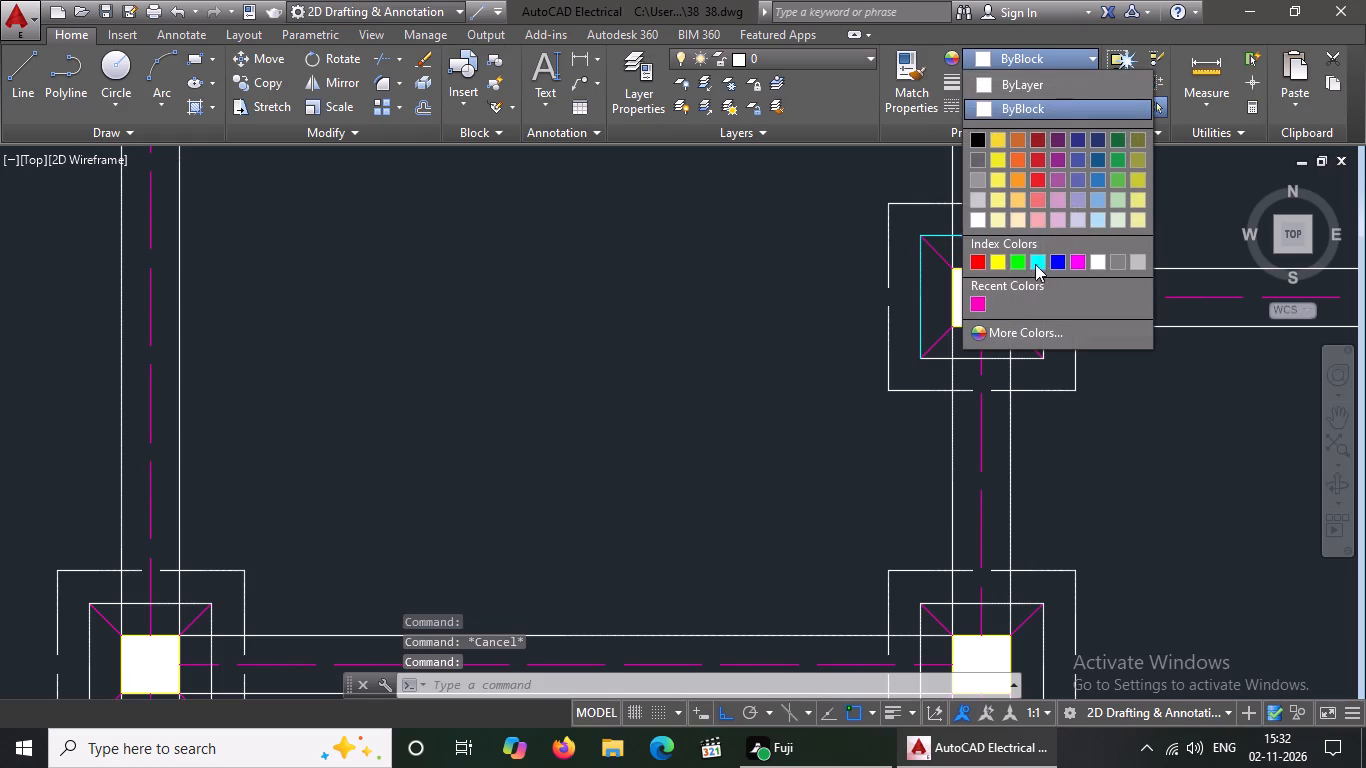
click(1042, 258)
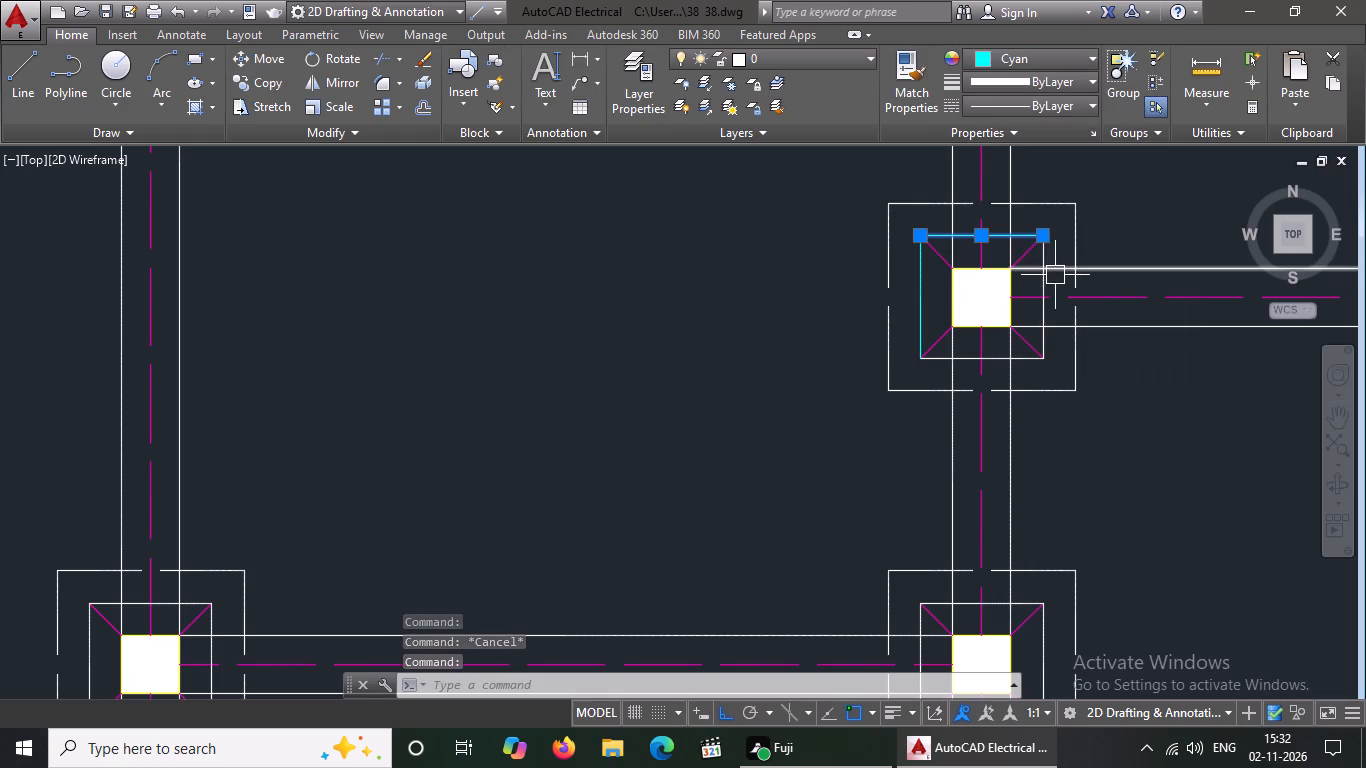
key(Escape)
Set the east and south inner-square sides to Cyan on the footing directly south of the three-footing row's westernmost footing.
click(1046, 285)
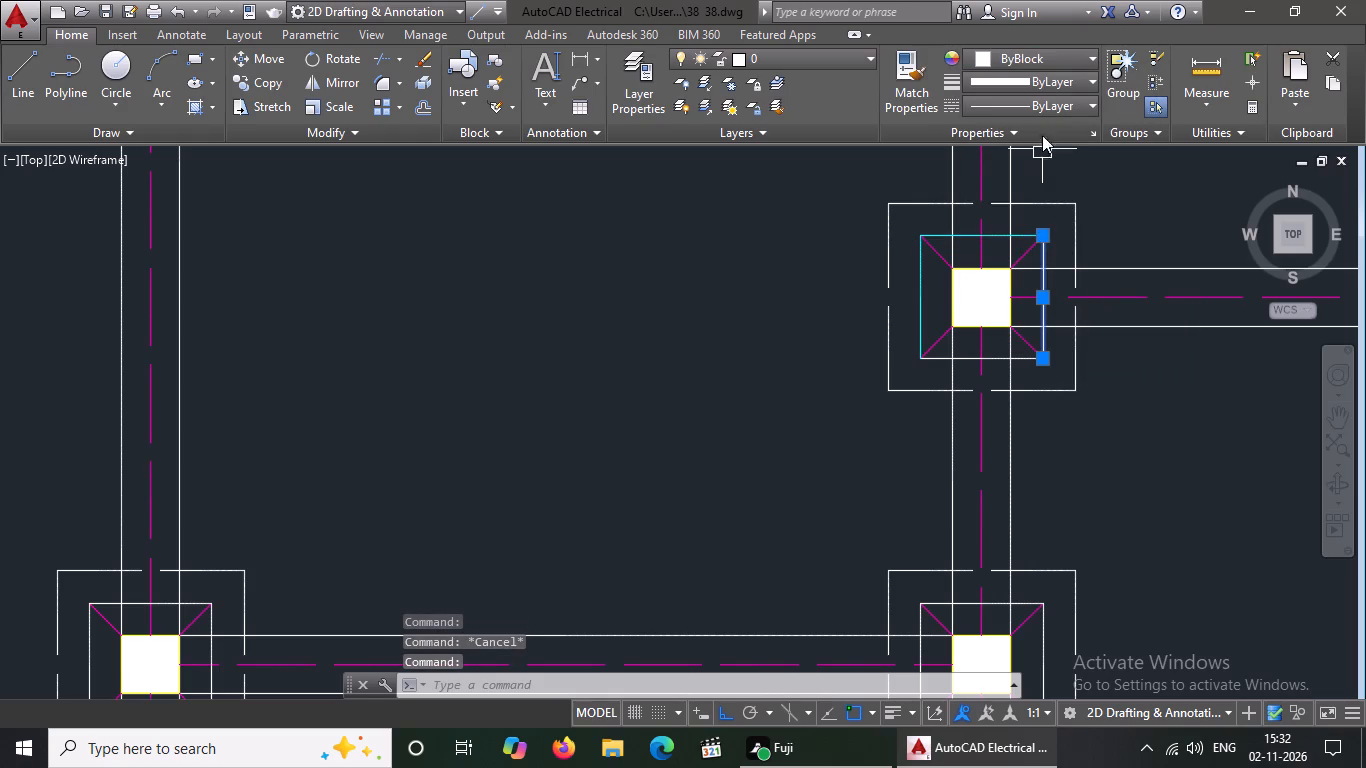
click(1039, 58)
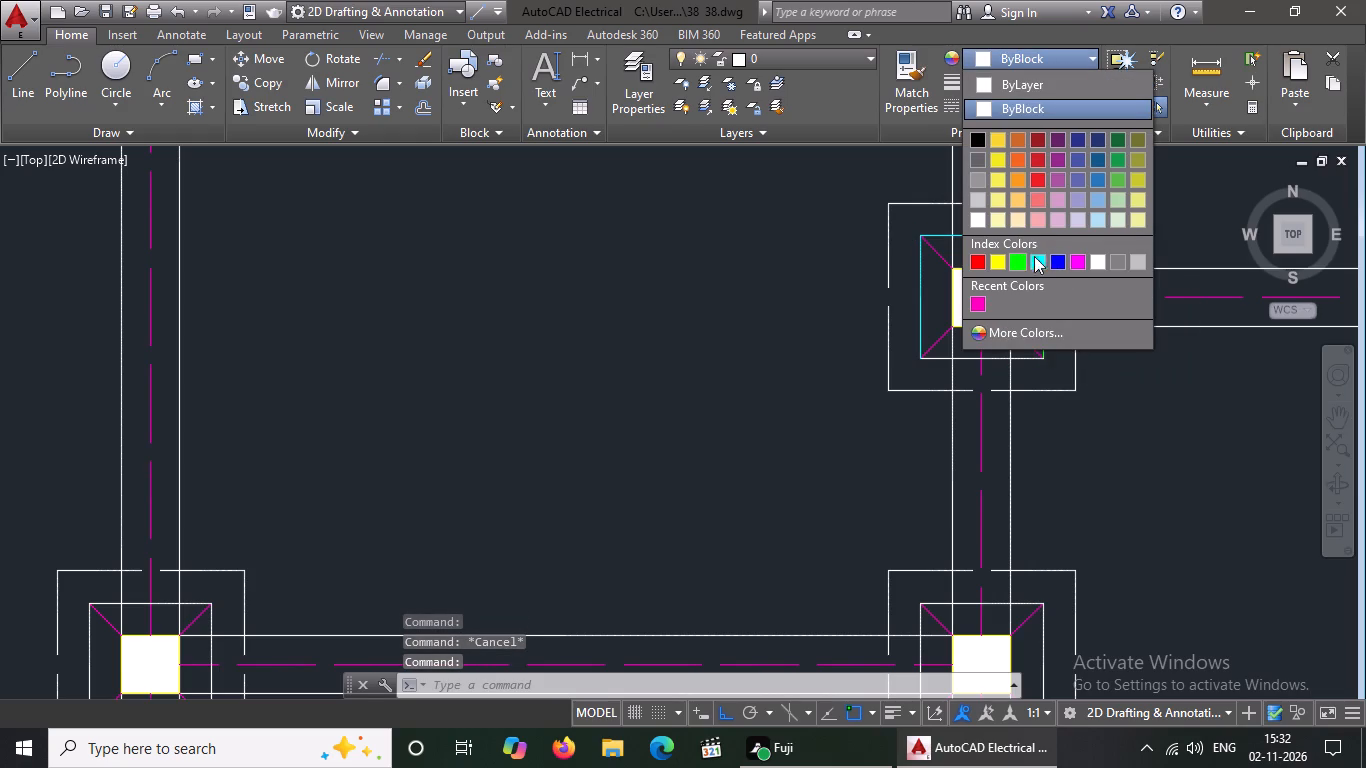
click(1037, 262)
key(Escape)
click(993, 356)
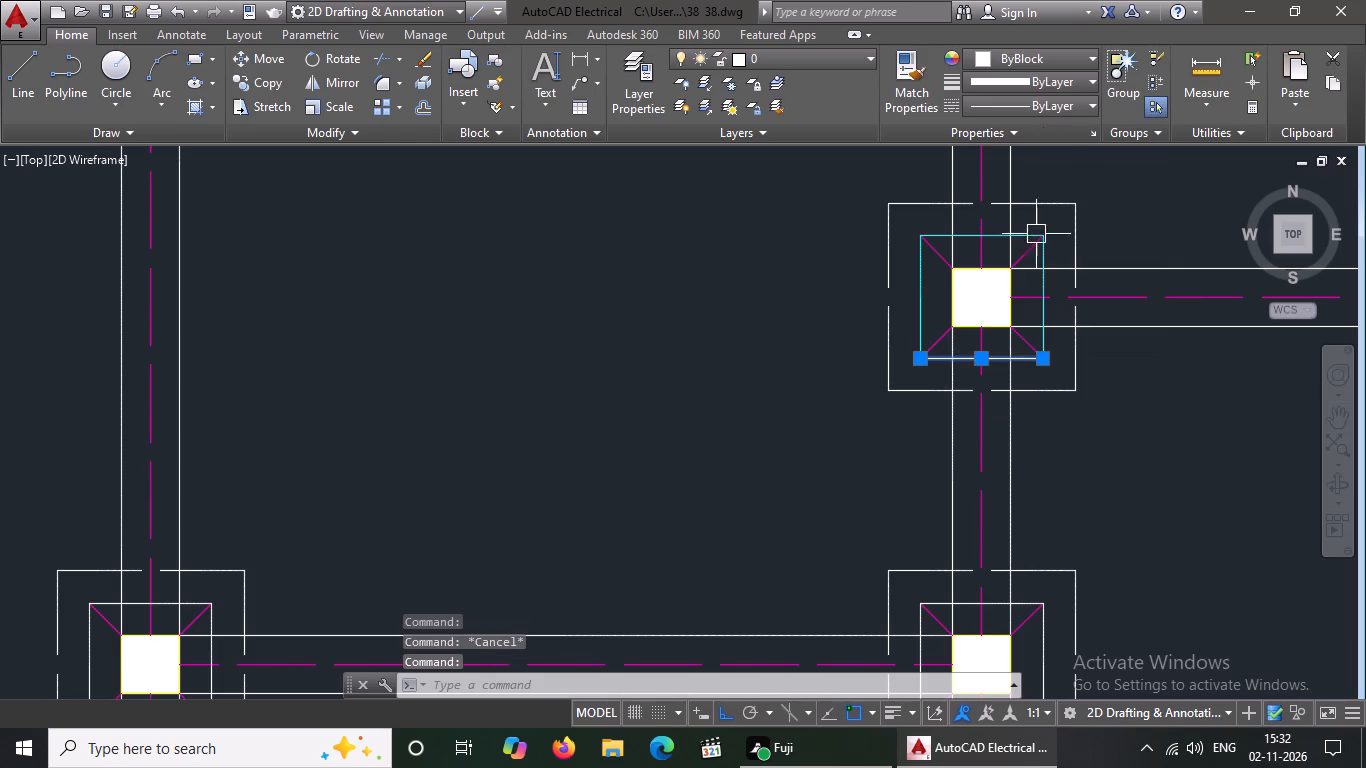
click(1042, 61)
click(1035, 257)
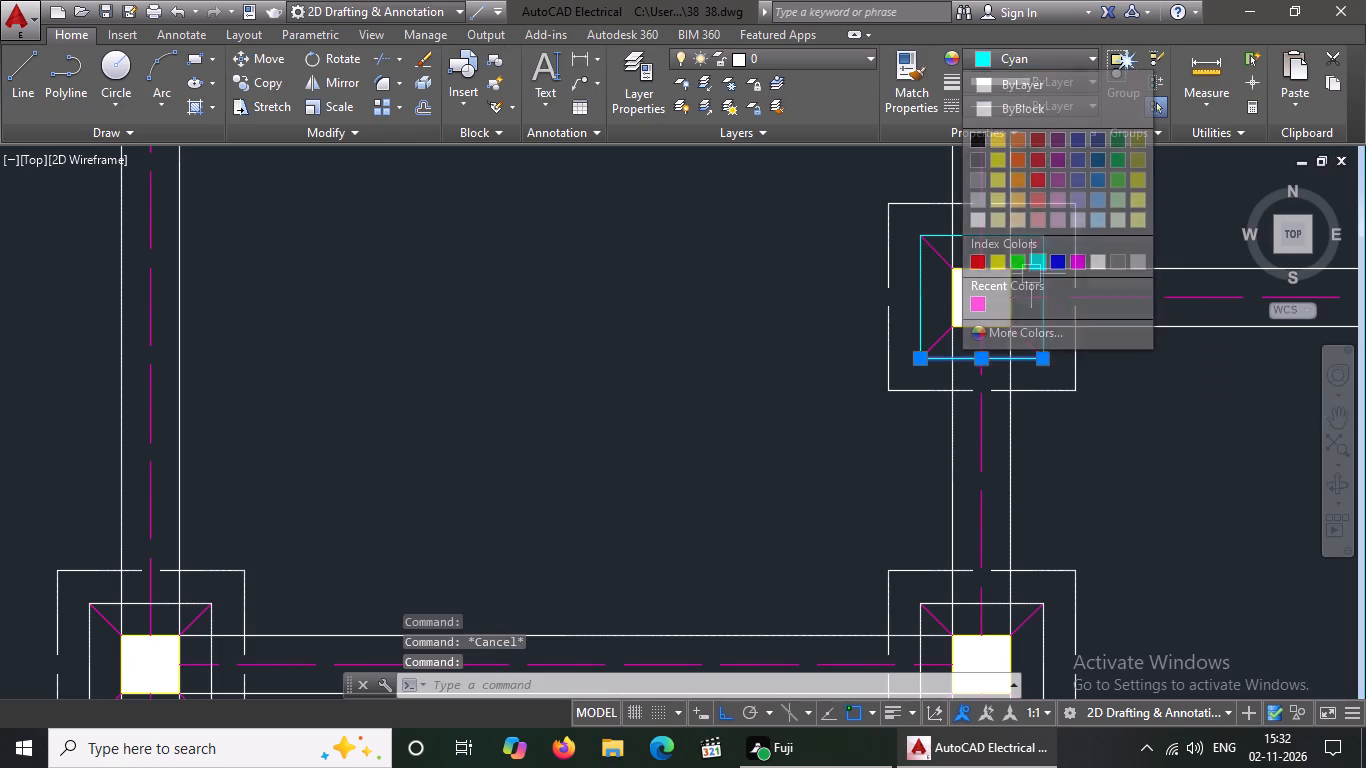
key(Escape)
Set the north and east inner-square sides to Cyan on the second footing south of the three-footing row's westernmost footing.
scroll(635, 406, down, 3)
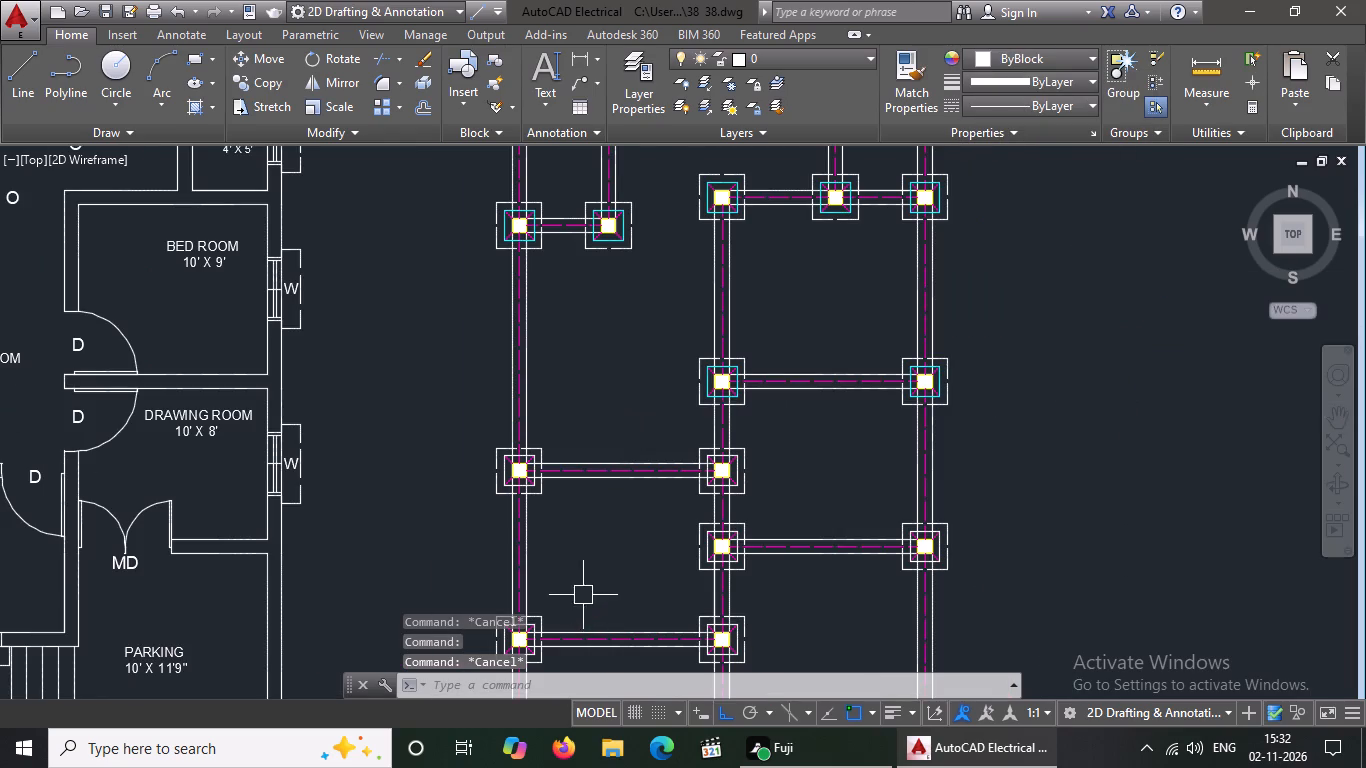
scroll(728, 478, up, 4)
click(718, 375)
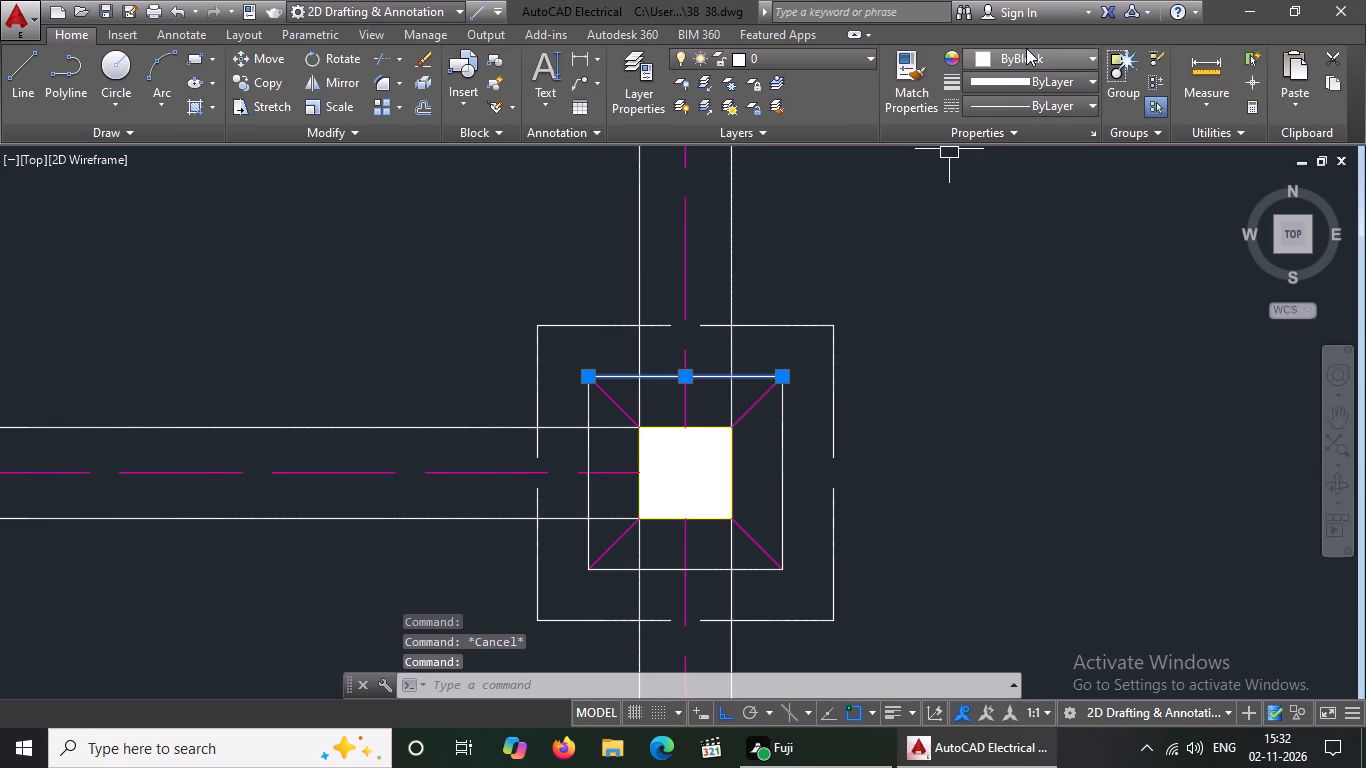
click(1026, 47)
click(1029, 54)
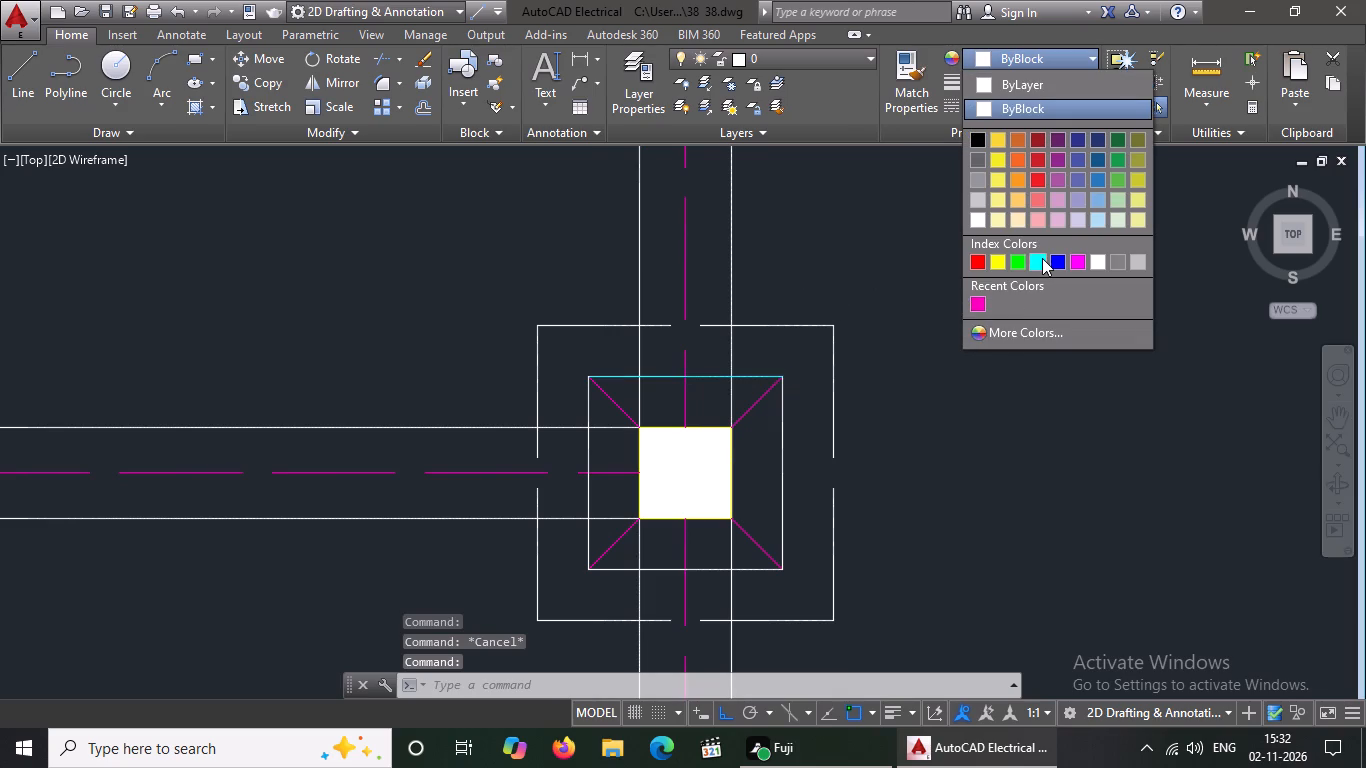
click(1042, 258)
click(791, 475)
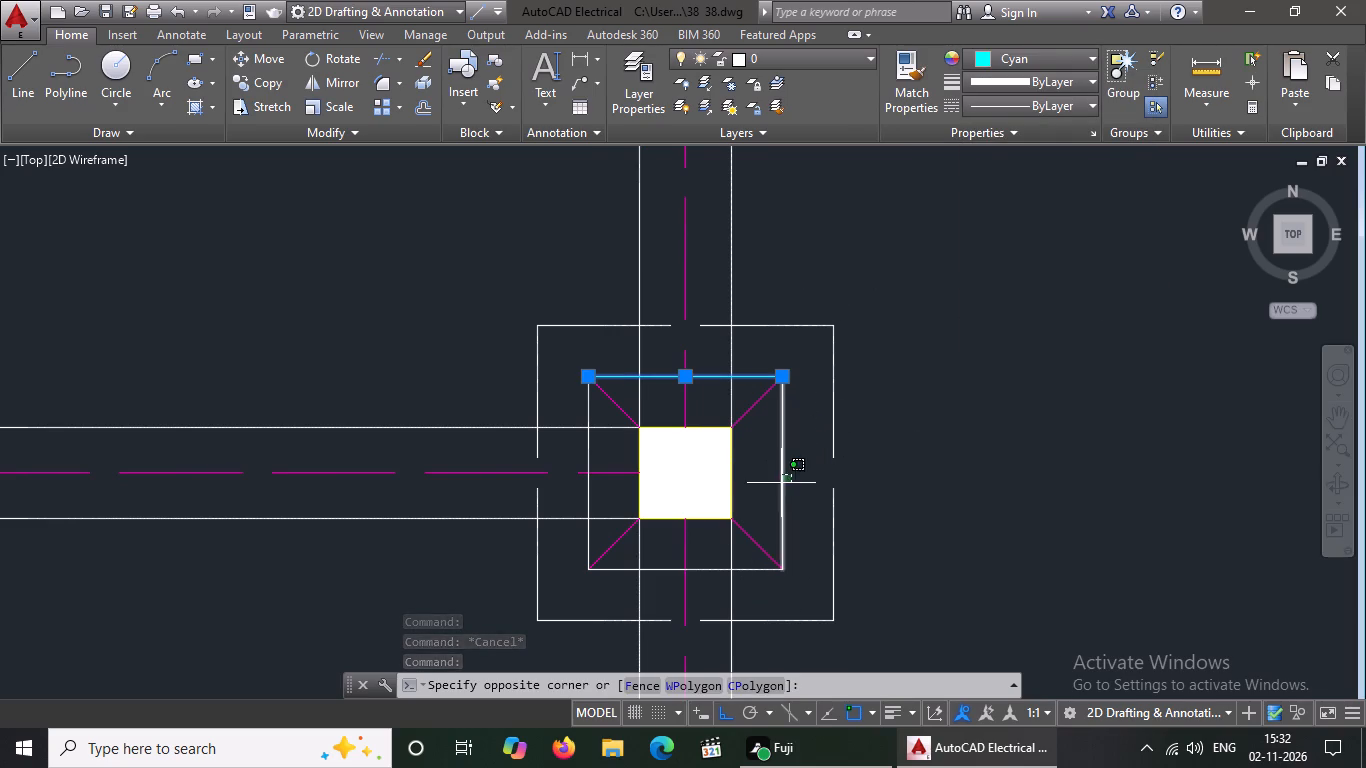
click(781, 483)
click(1005, 66)
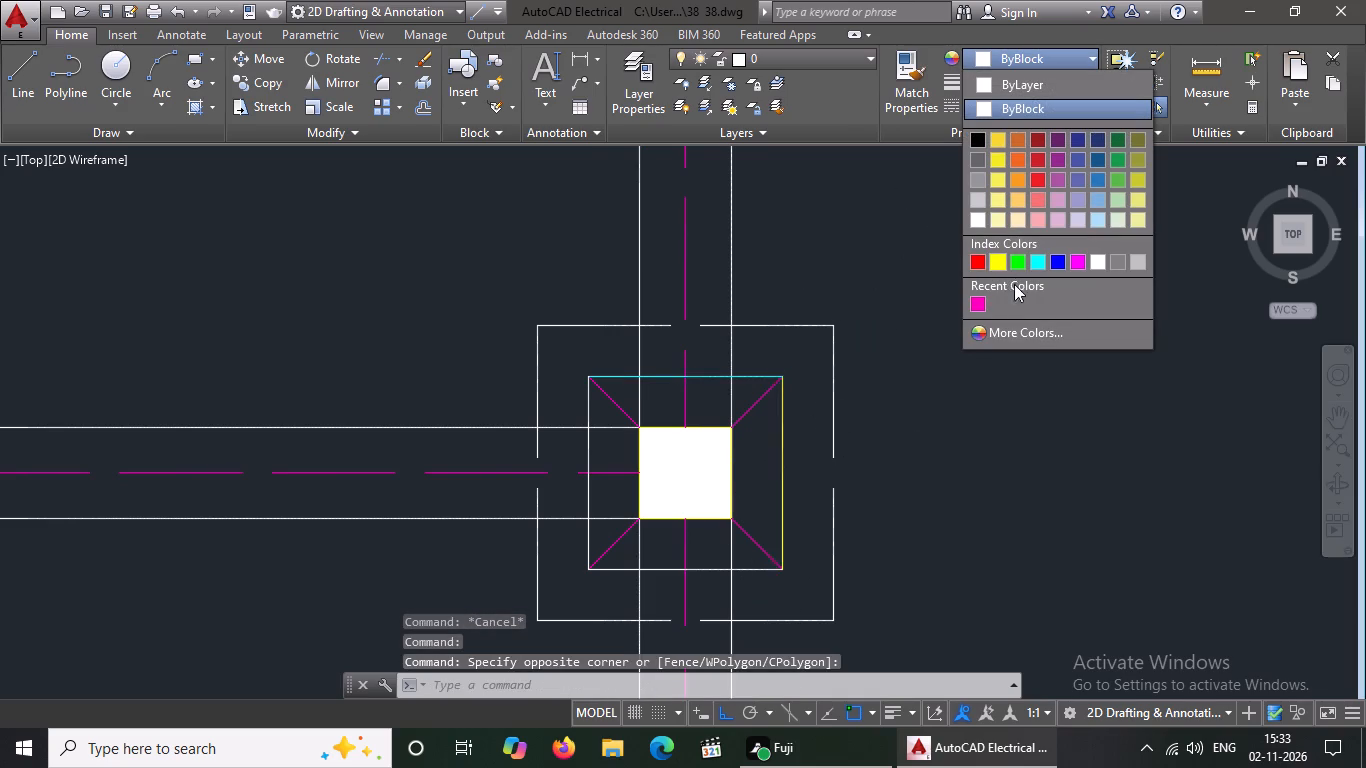
click(1042, 260)
Set the west and south inner-square sides to Cyan on the second footing south of the three-footing row's westernmost footing.
click(593, 488)
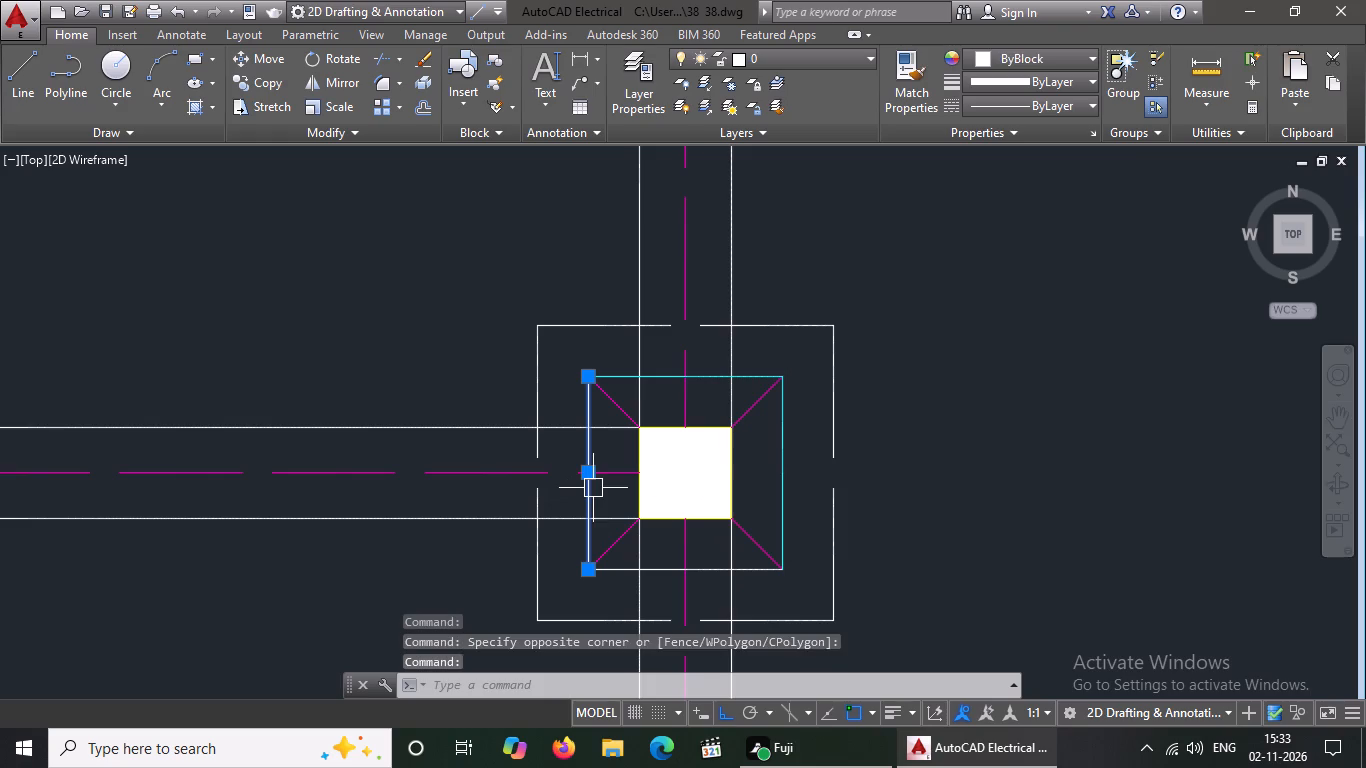
click(1037, 55)
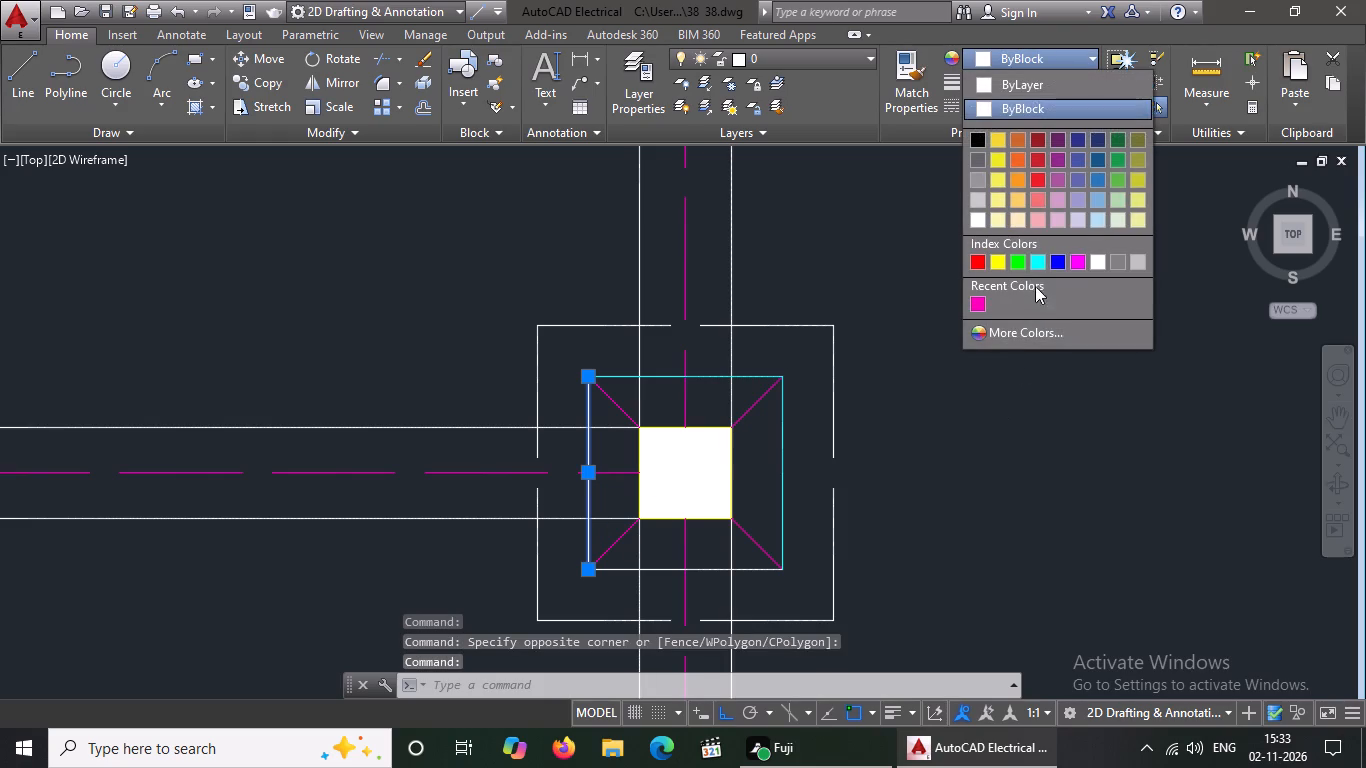
click(1035, 262)
key(Escape)
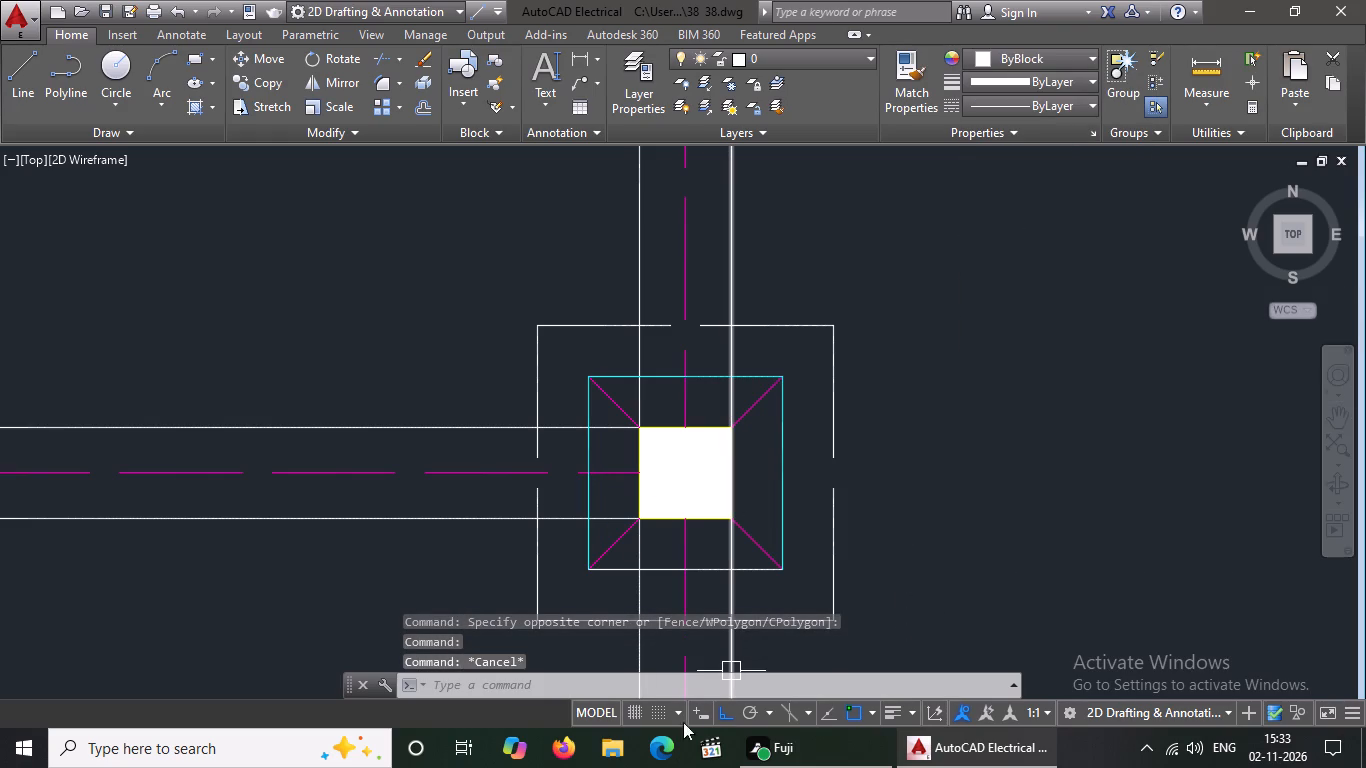
click(670, 567)
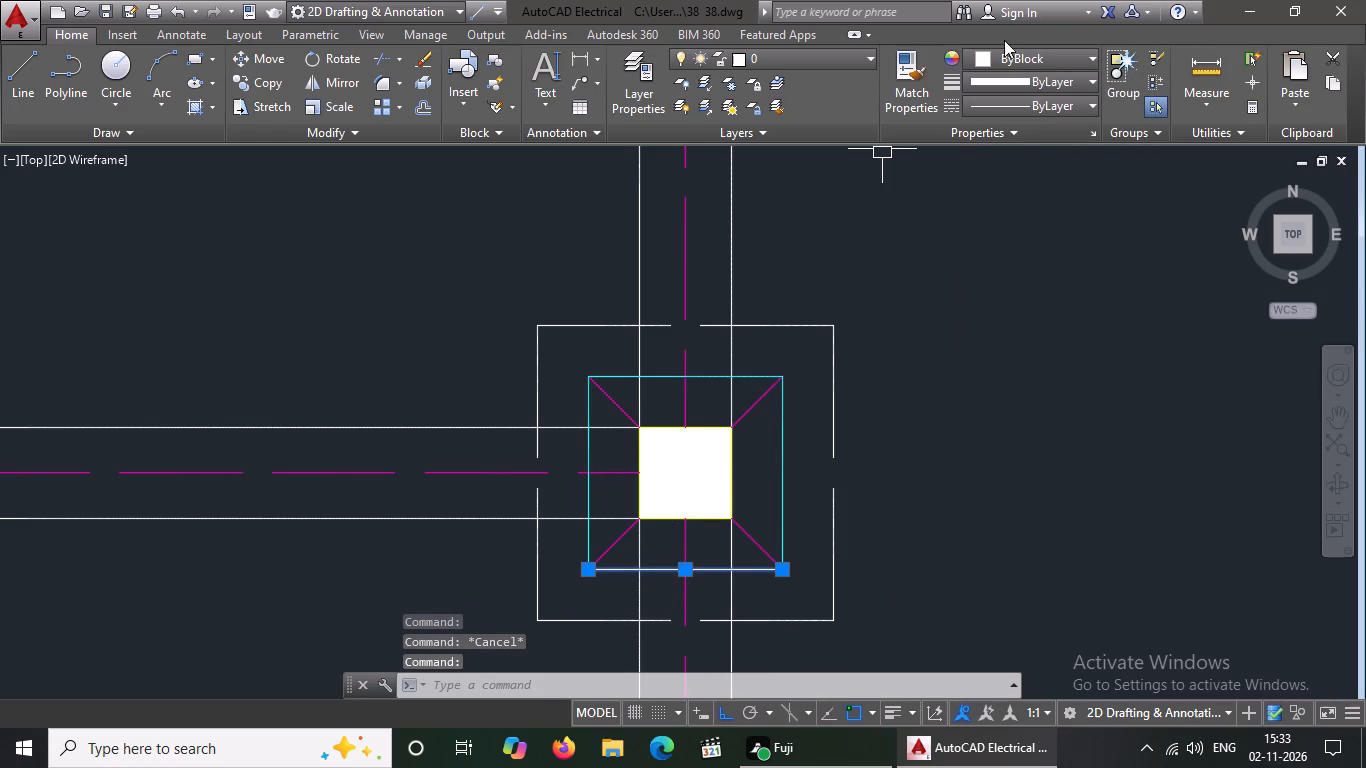
click(1008, 55)
click(1014, 258)
key(Escape)
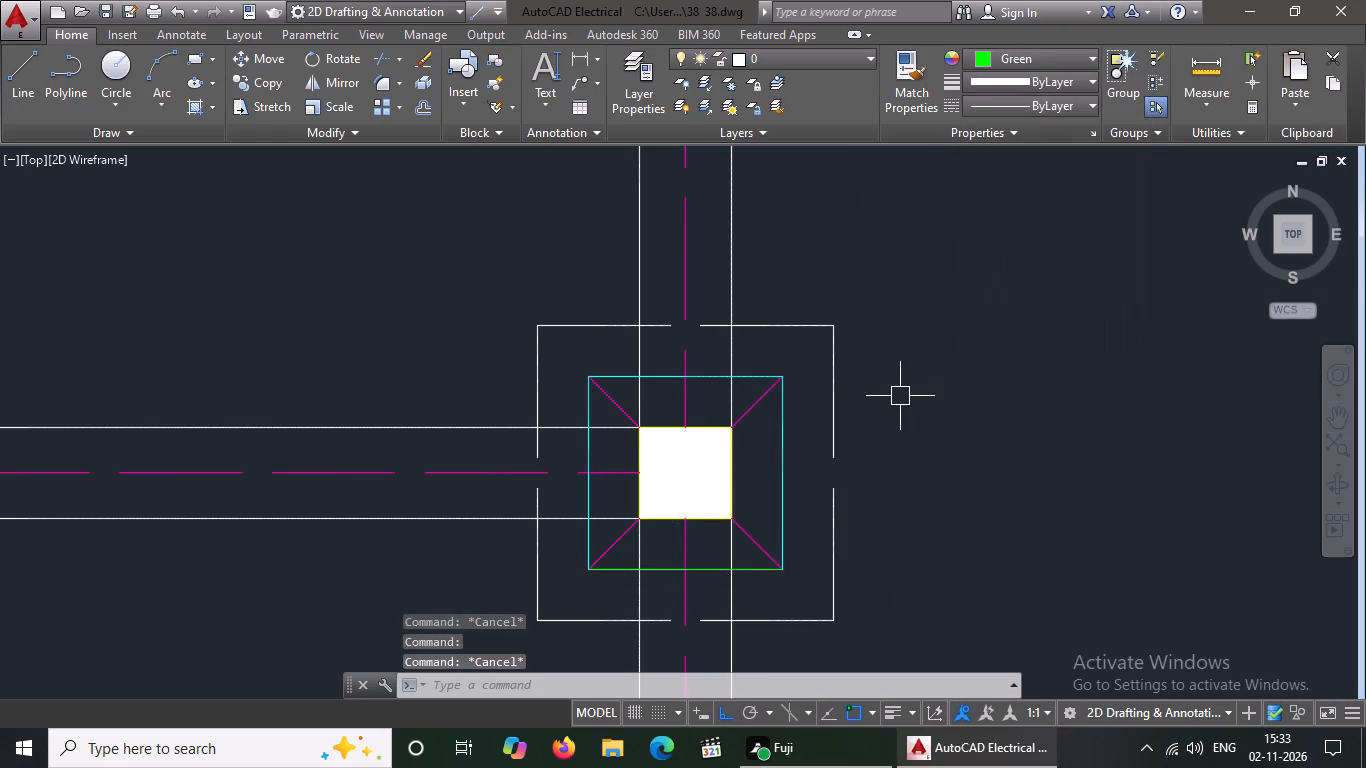
scroll(899, 397, down, 2)
scroll(815, 477, up, 3)
click(788, 428)
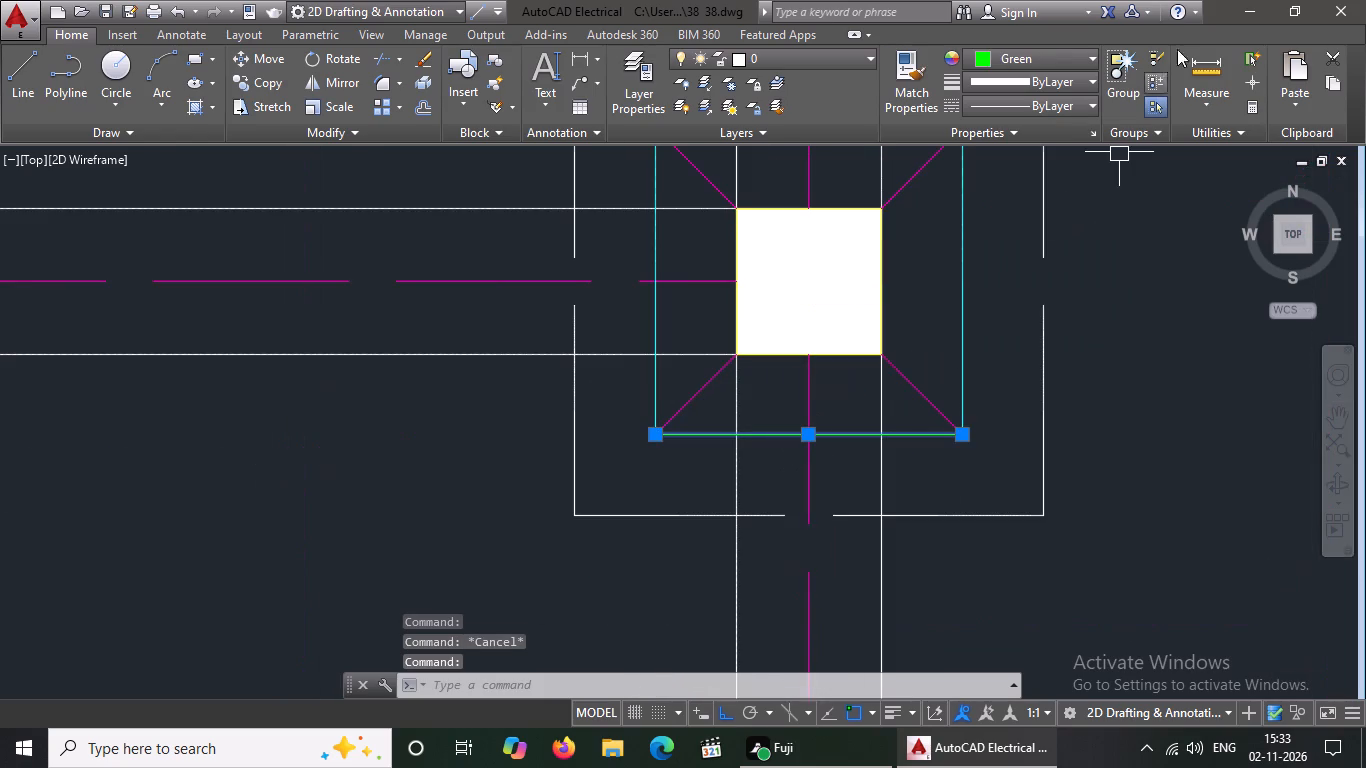
click(1047, 51)
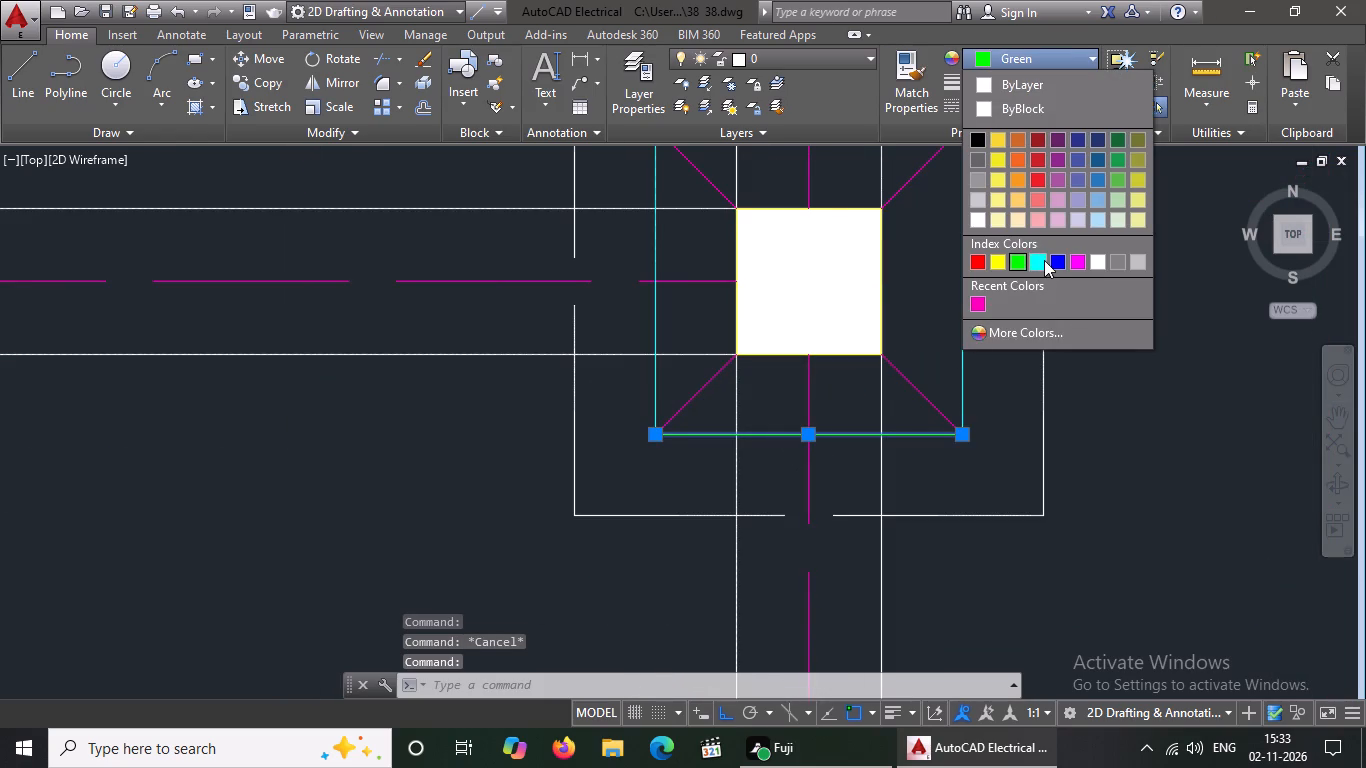
click(1044, 260)
key(Escape)
Set the north and east inner-square sides to Cyan on the footing at the west end of that footing's westward beam.
scroll(841, 401, down, 2)
scroll(225, 389, down, 1)
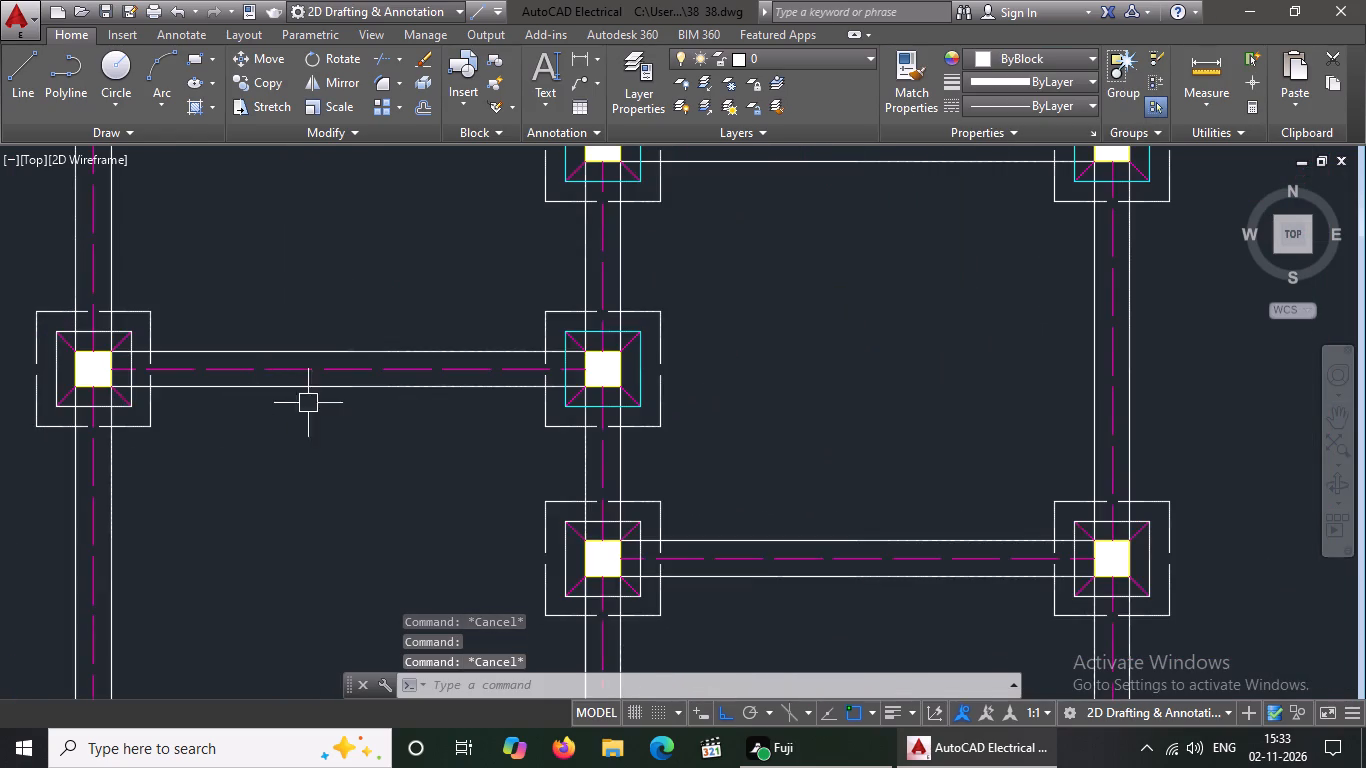
scroll(385, 403, down, 2)
scroll(237, 375, up, 3)
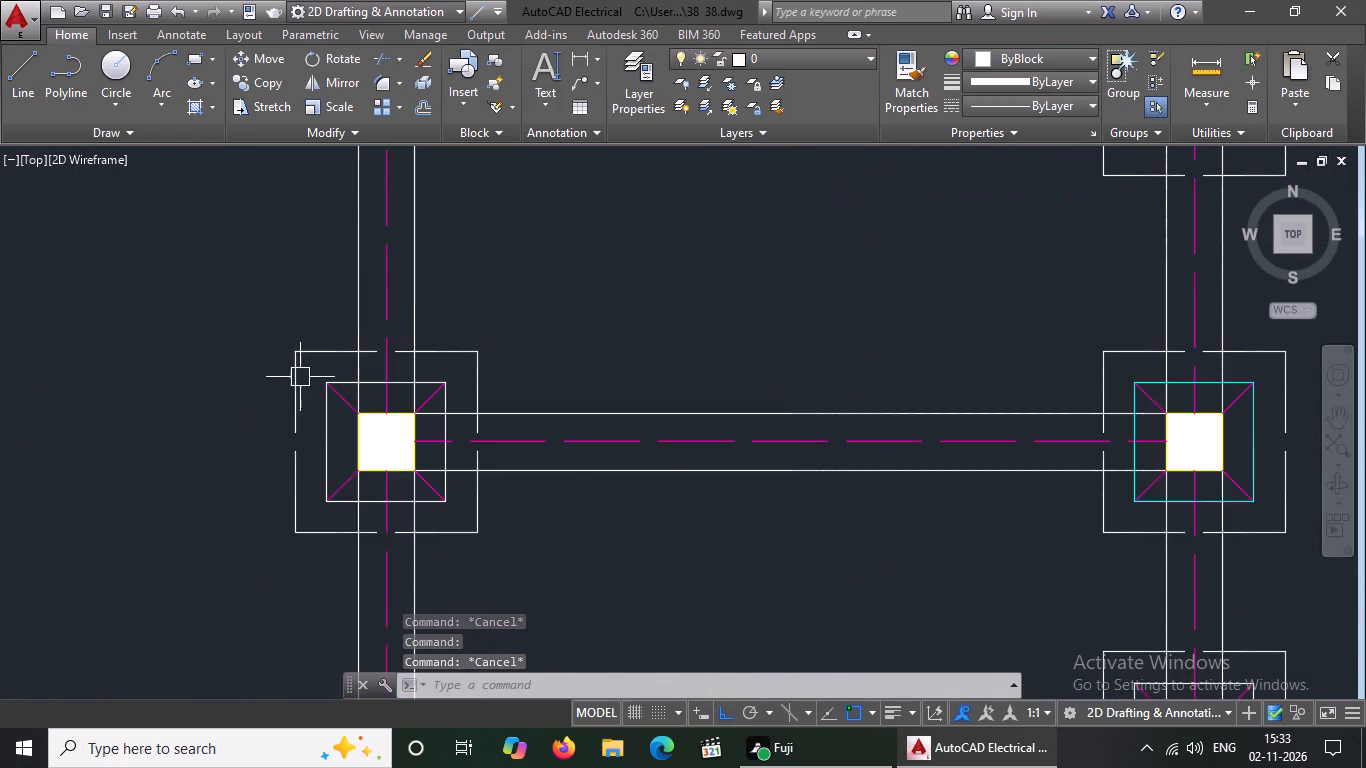
scroll(300, 377, up, 2)
click(398, 394)
click(1049, 59)
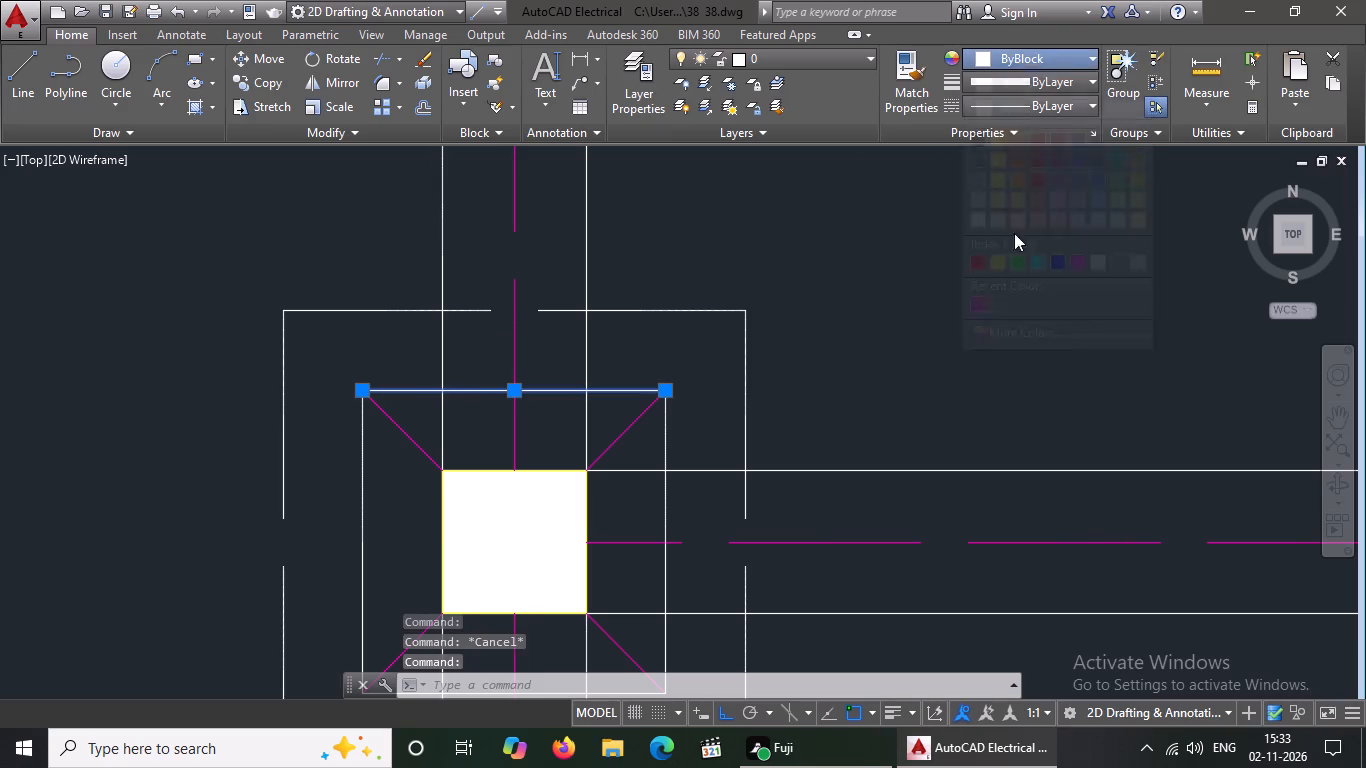
click(1043, 258)
key(Escape)
click(660, 512)
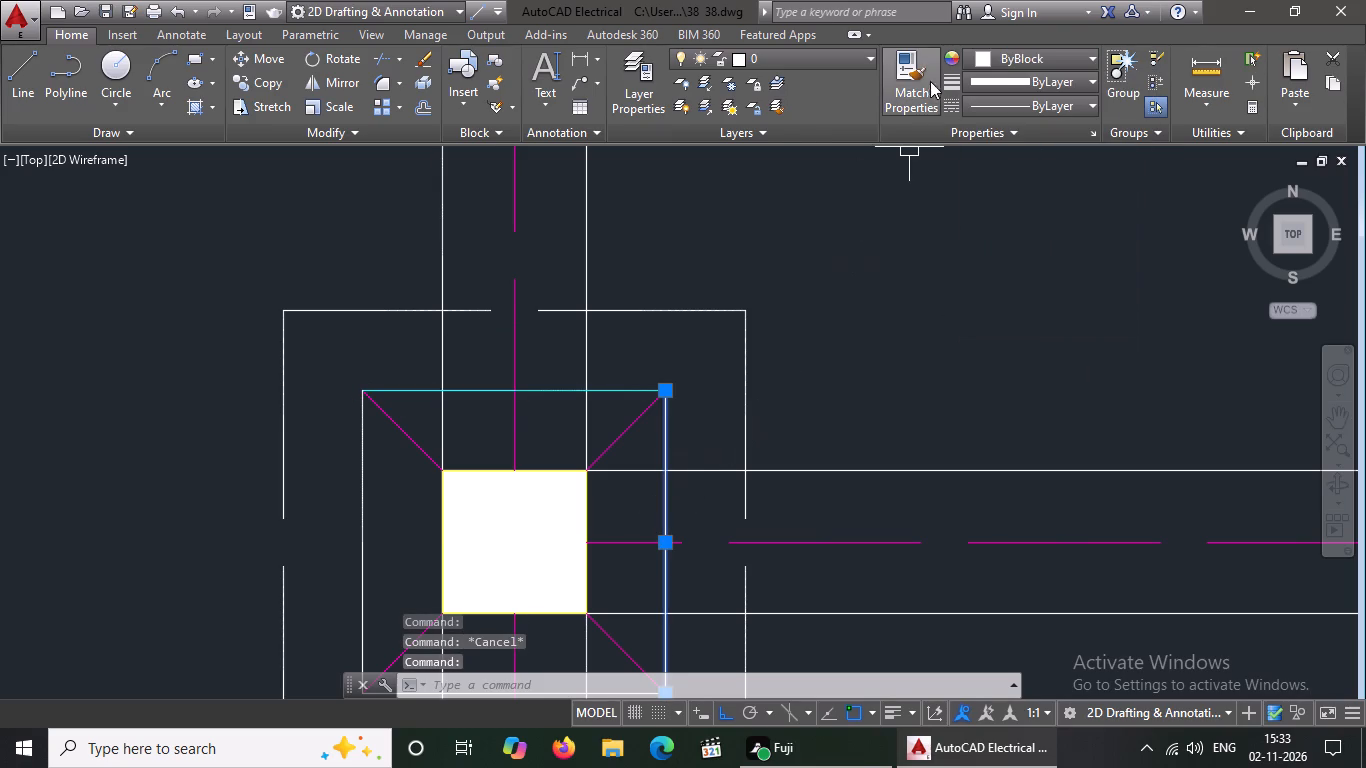
click(1014, 48)
click(1038, 263)
key(Escape)
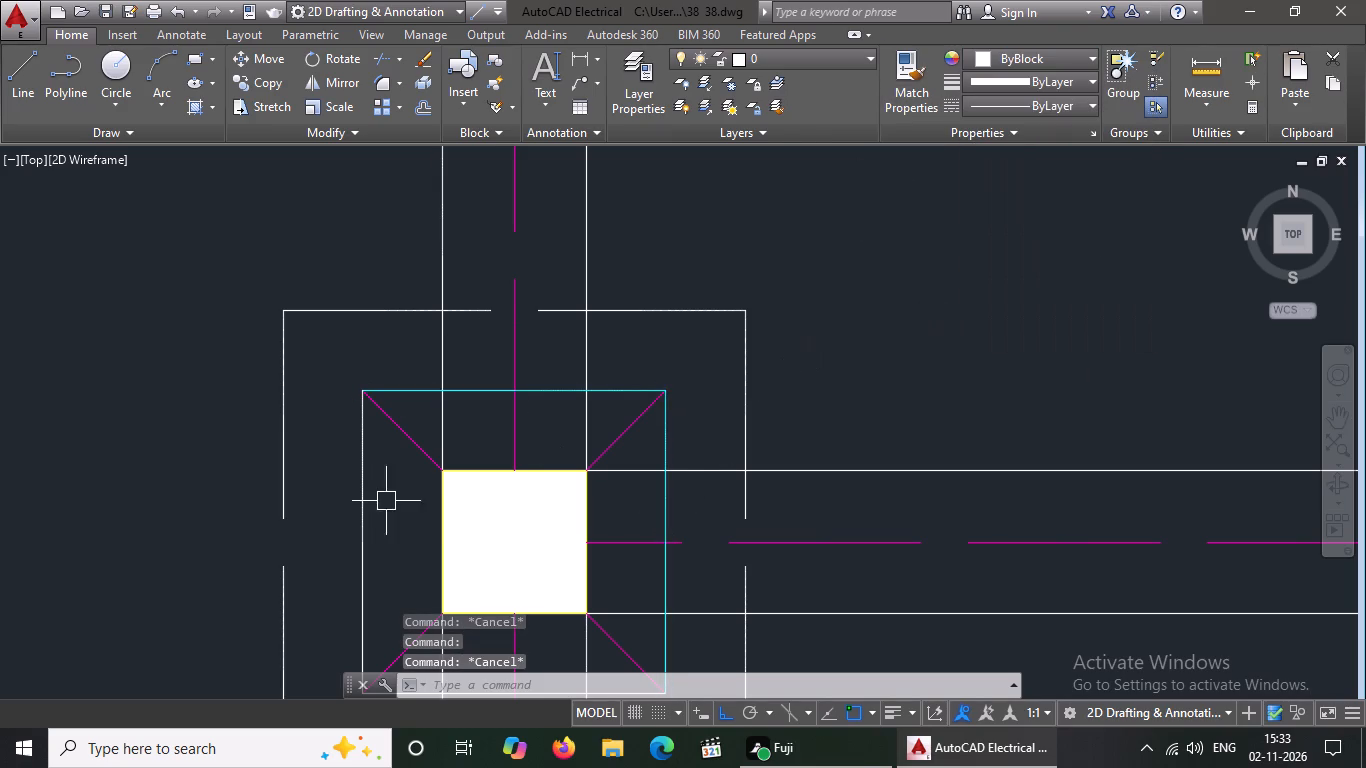
Set the west and south inner-square sides to Cyan on the footing at the west end of the westward beam.
click(357, 525)
click(1034, 53)
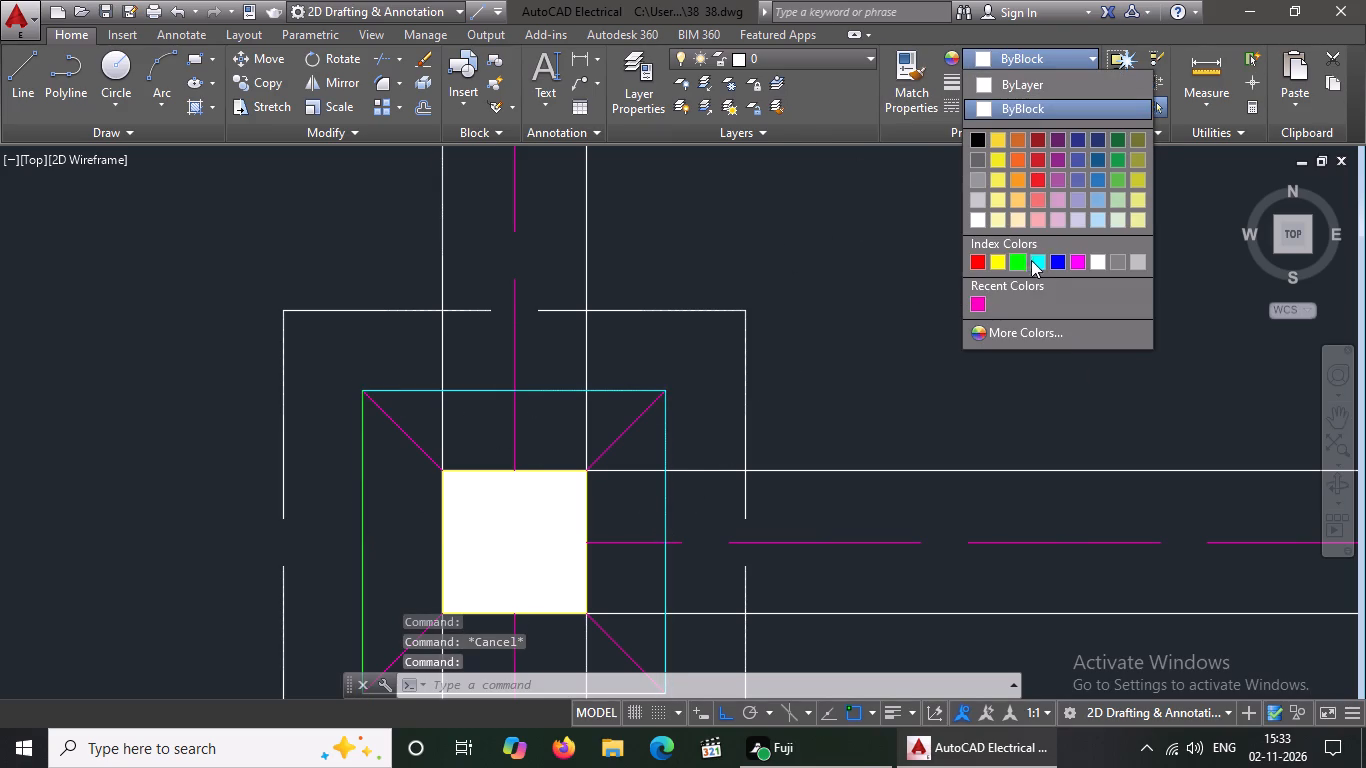
click(1050, 262)
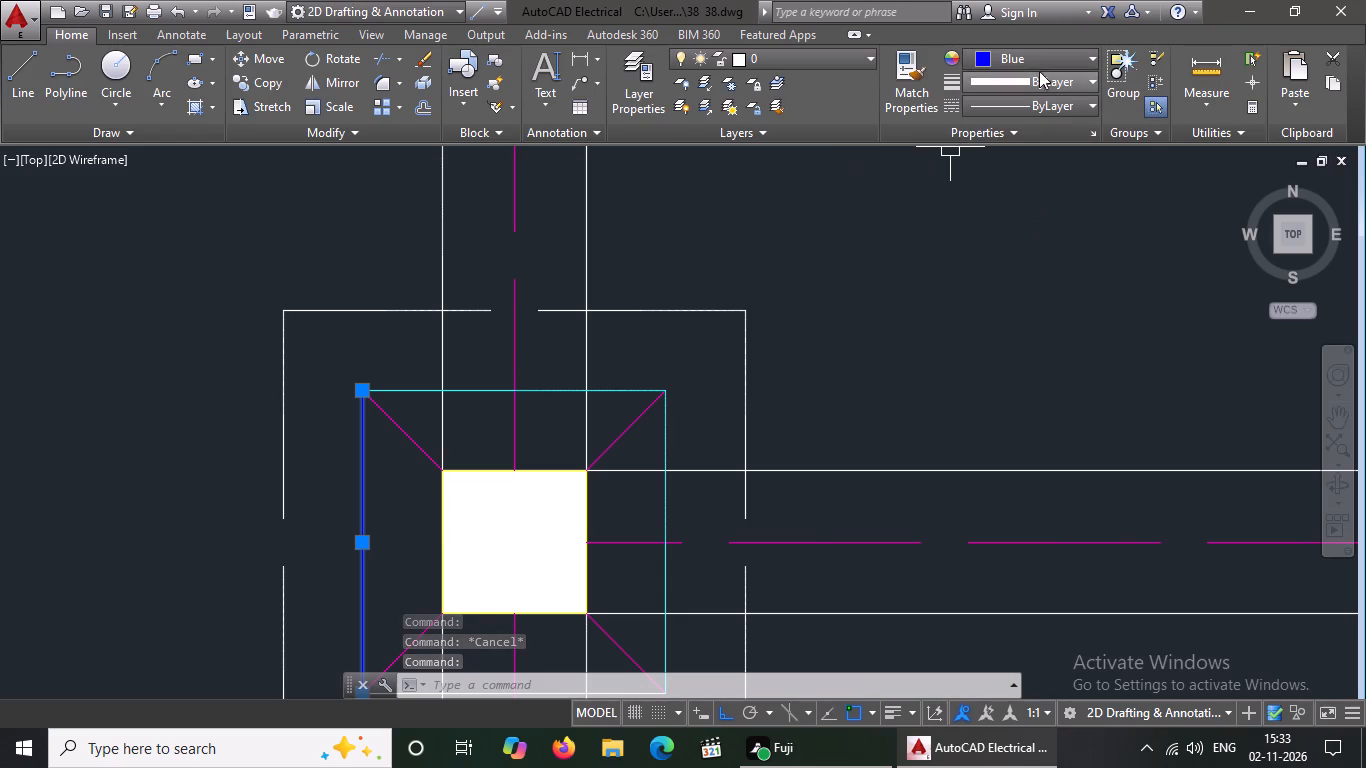
click(1044, 60)
click(1035, 263)
key(Escape)
scroll(841, 274, down, 2)
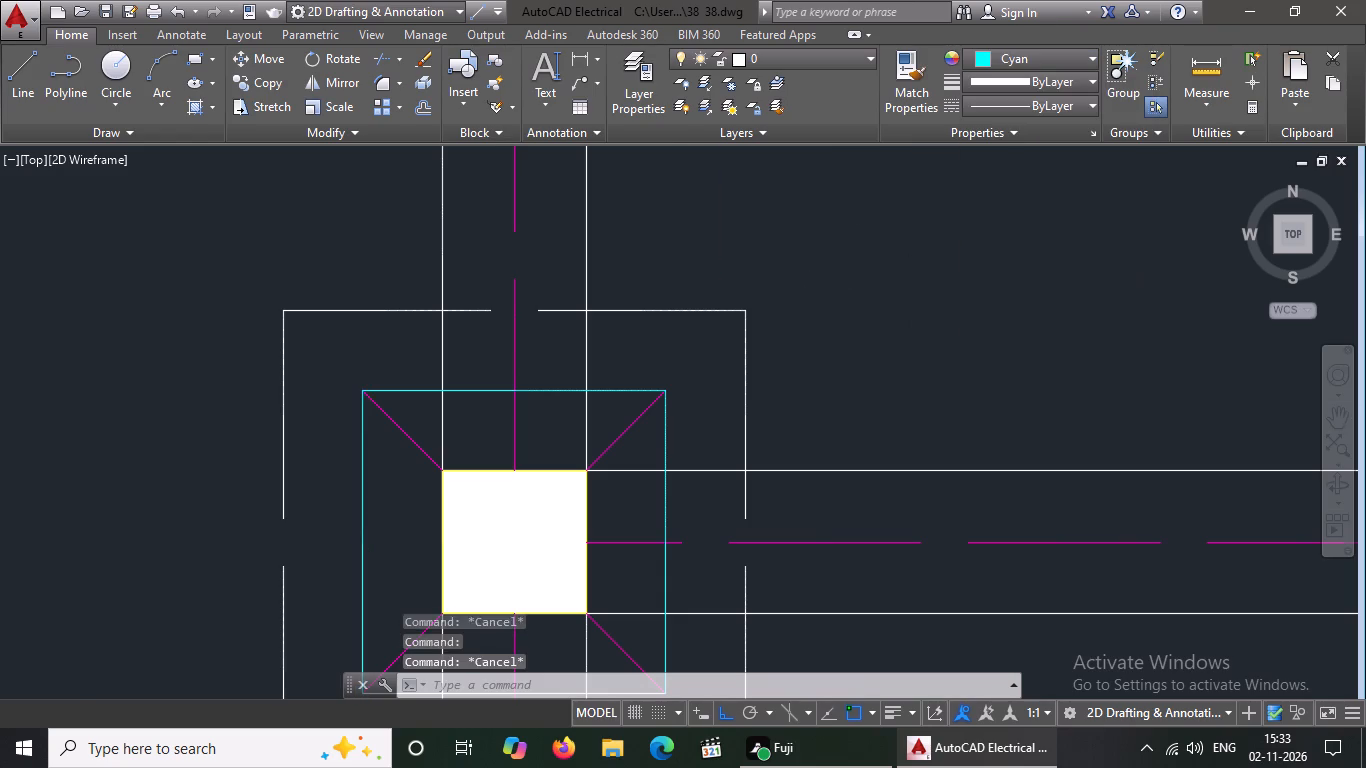
scroll(841, 274, down, 2)
scroll(783, 371, up, 3)
click(789, 246)
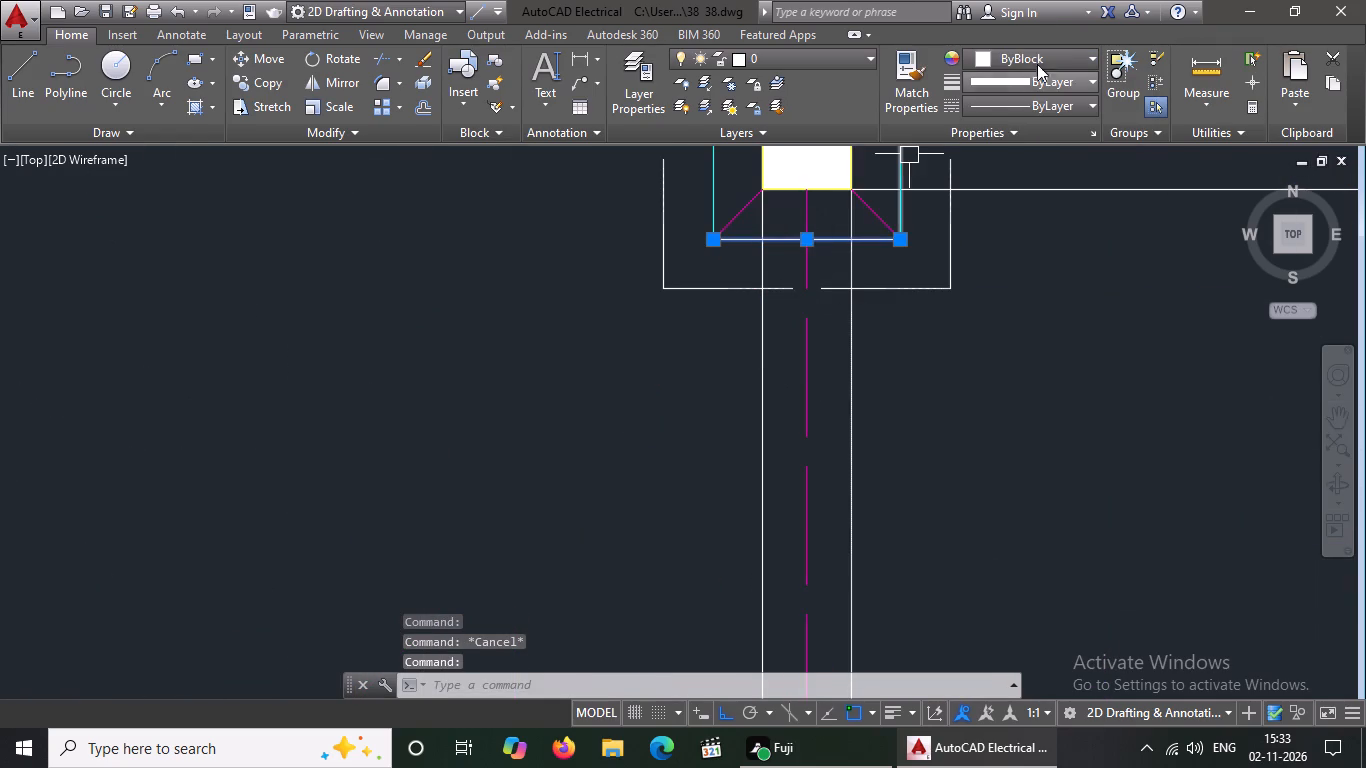
click(1085, 47)
click(1075, 62)
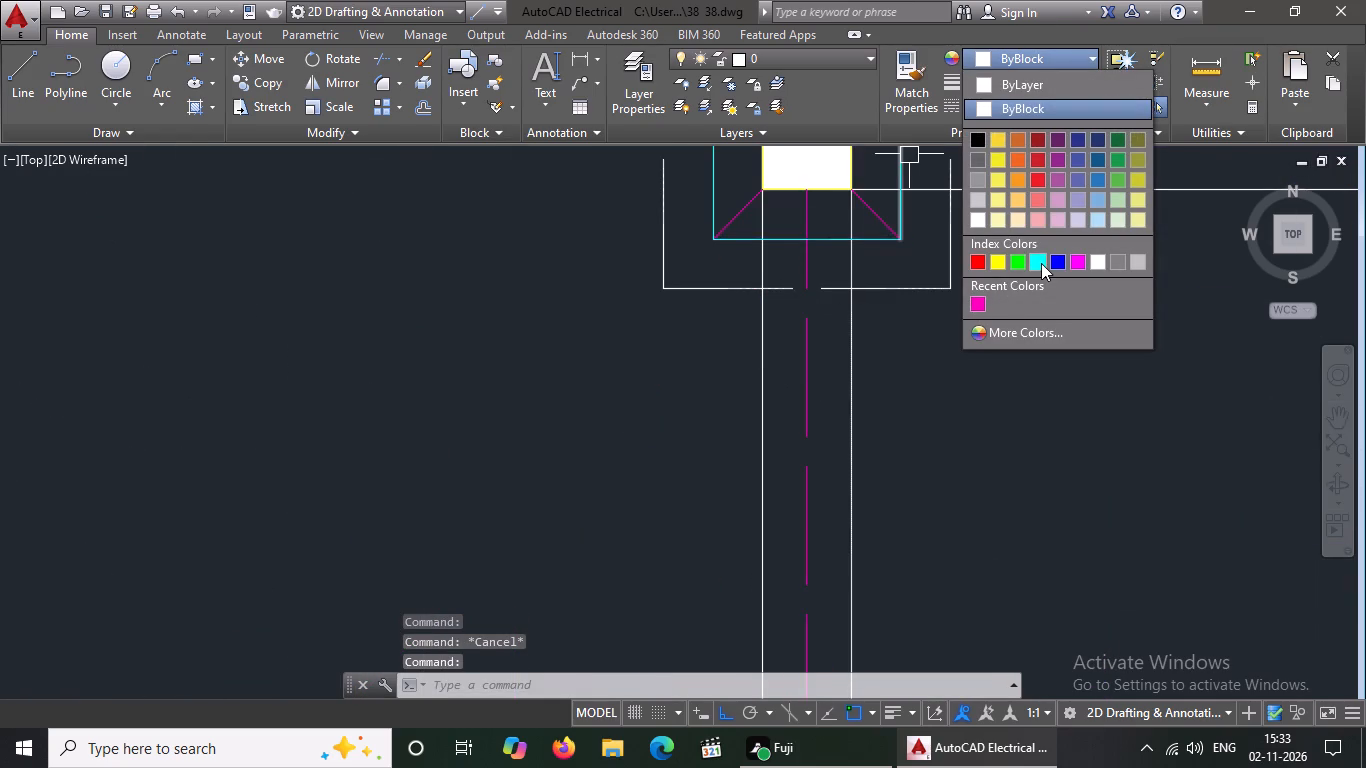
click(1041, 263)
key(Escape)
Set the north and east inner-square sides to Cyan on the third footing south of the three-footing row's westernmost footing.
scroll(743, 353, down, 4)
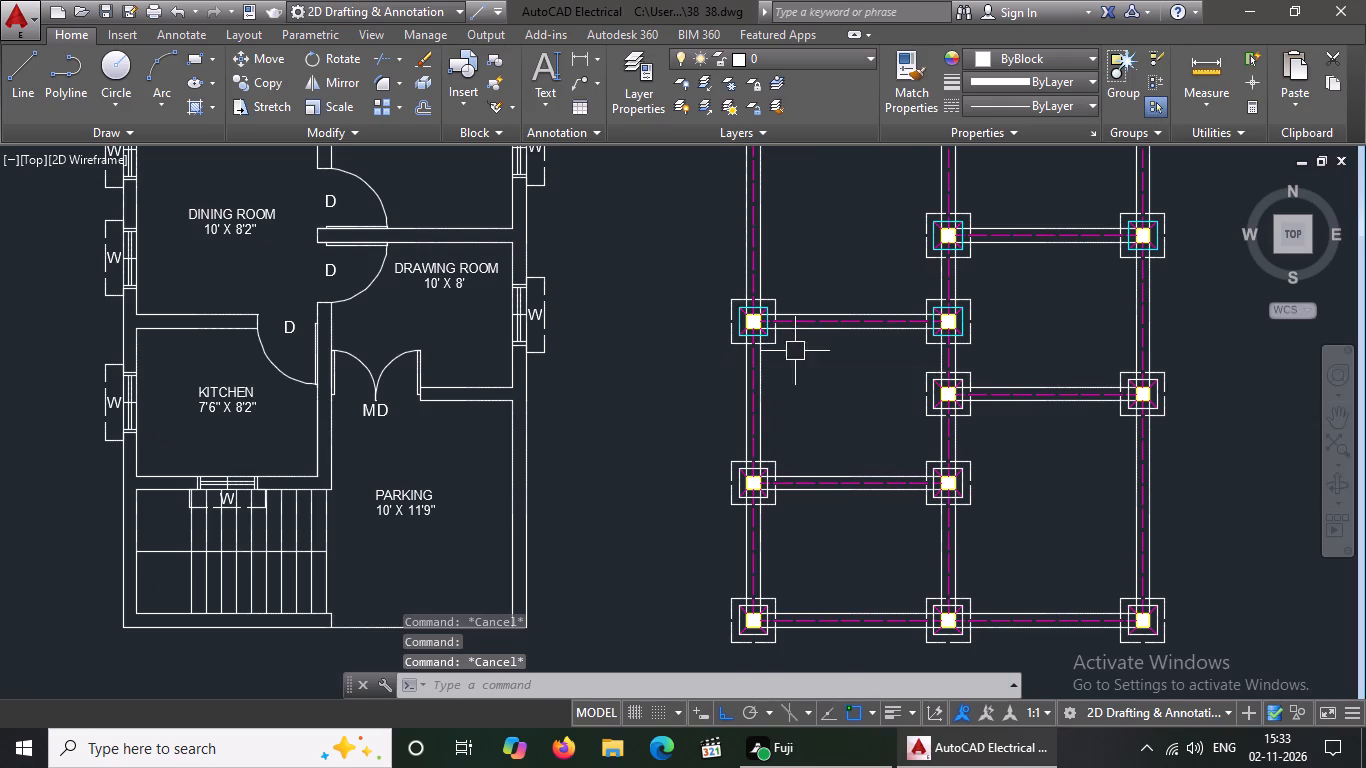
key(Escape)
scroll(972, 388, up, 4)
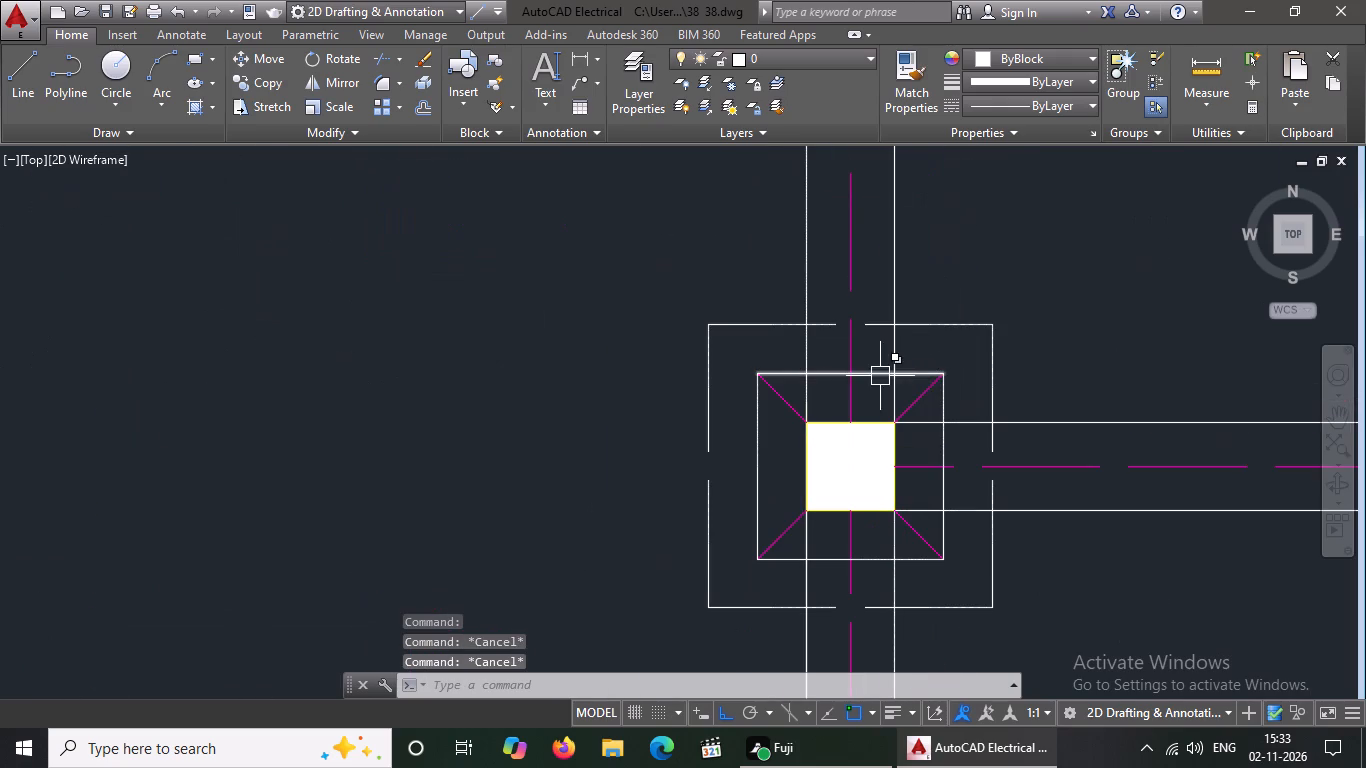
click(878, 377)
click(1034, 63)
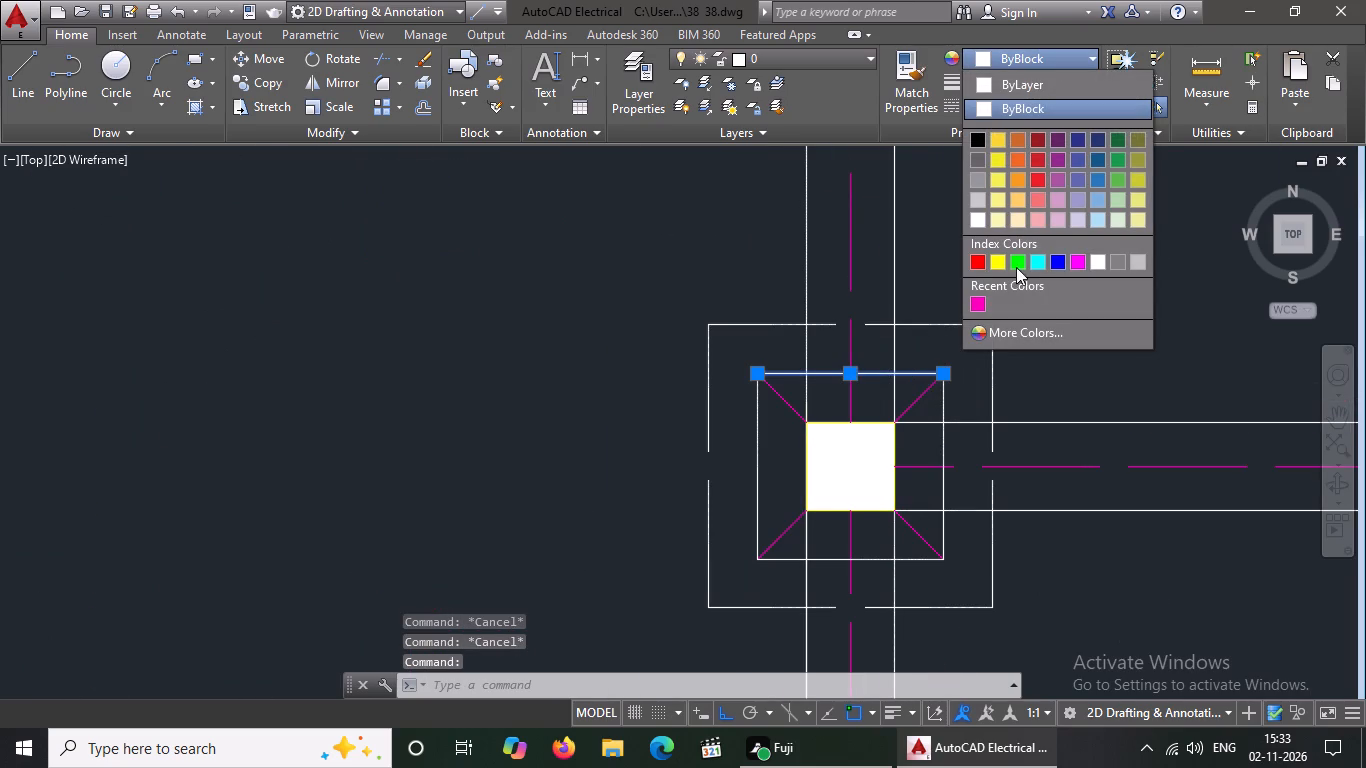
click(1035, 261)
key(Escape)
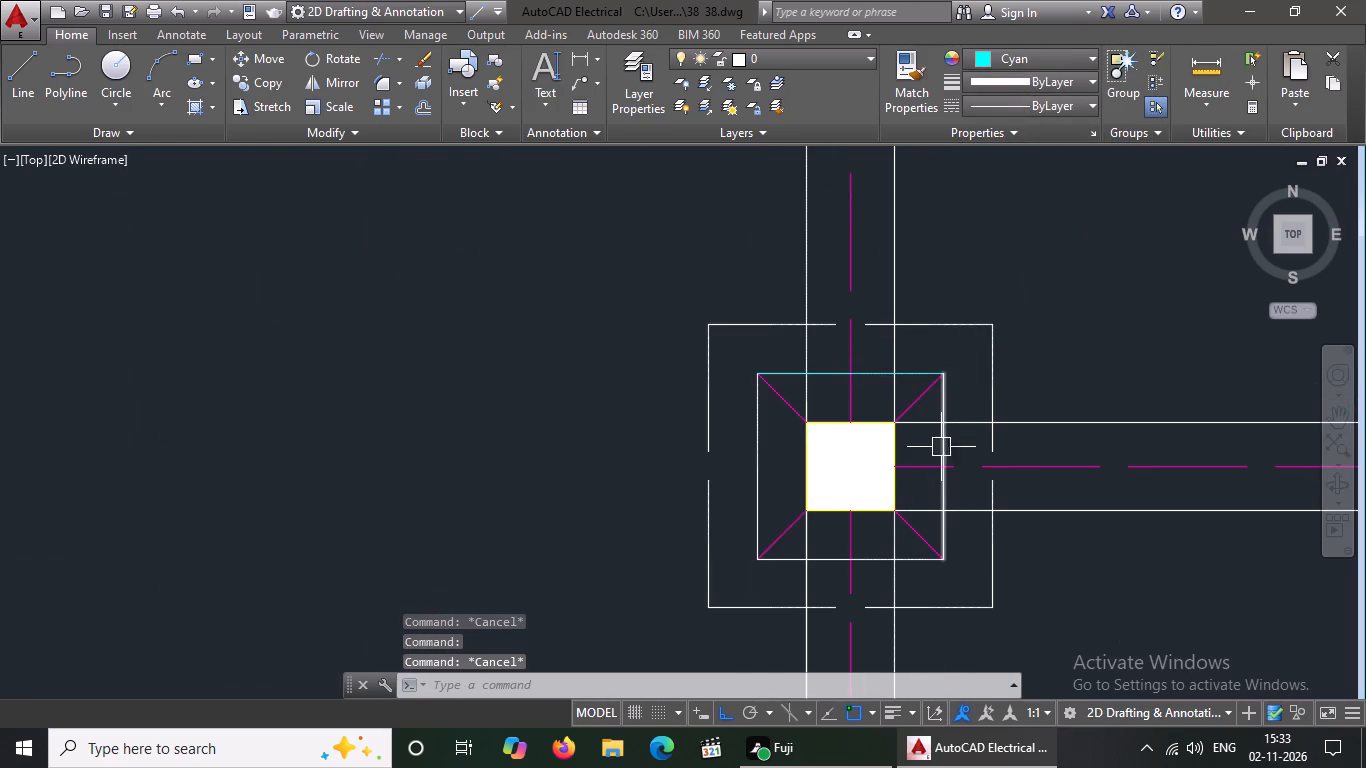
click(933, 446)
double_click(943, 427)
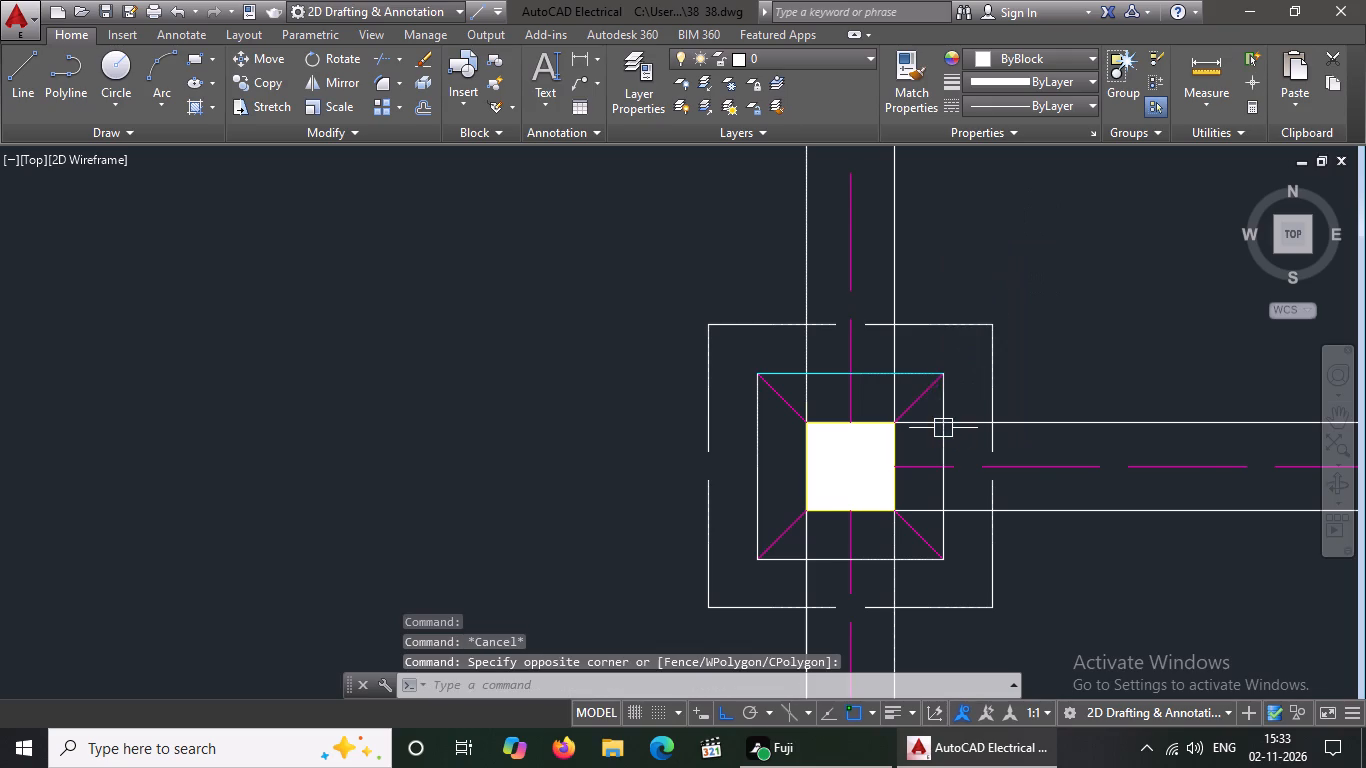
click(1001, 56)
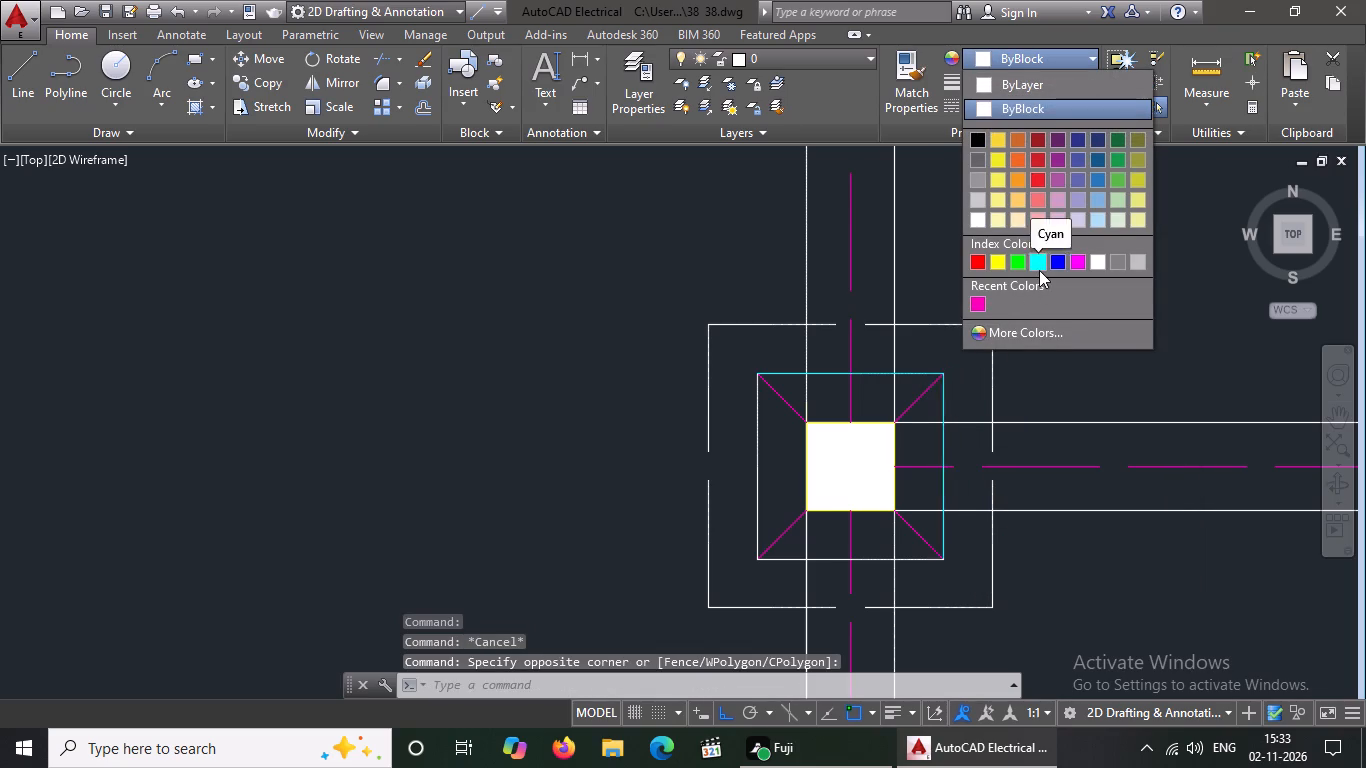
click(1040, 269)
key(Escape)
Set the west and south inner-square sides to Cyan on the third footing south of the three-footing row's westernmost footing.
click(761, 471)
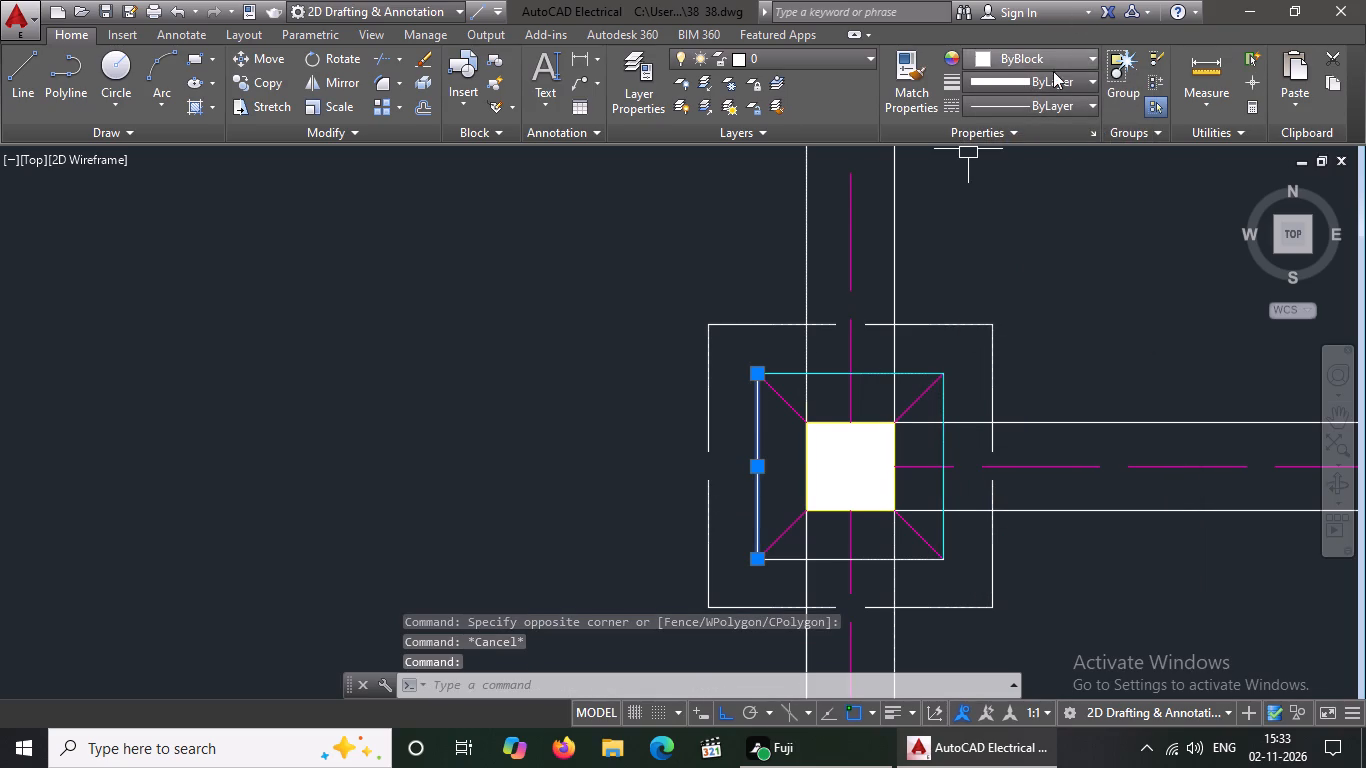
click(1057, 63)
click(1038, 257)
key(Escape)
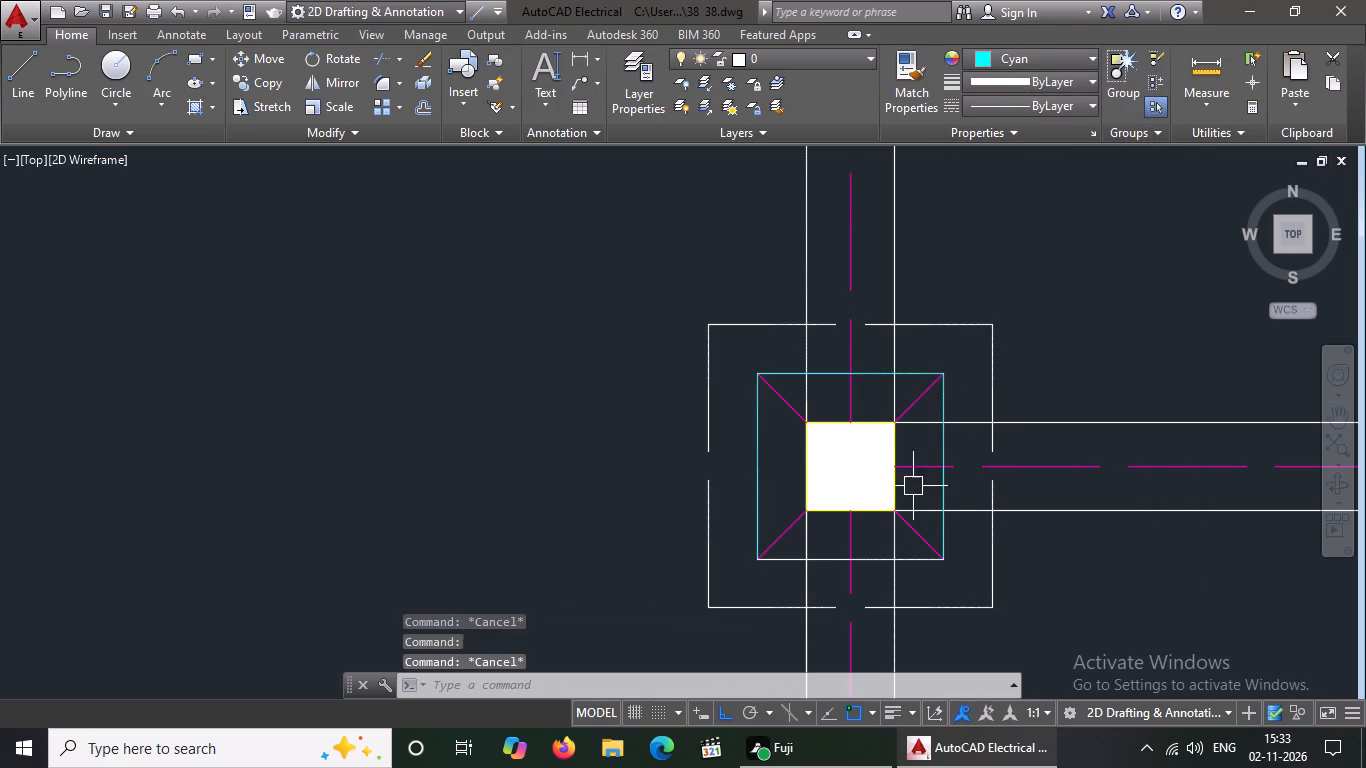
click(873, 559)
click(1028, 54)
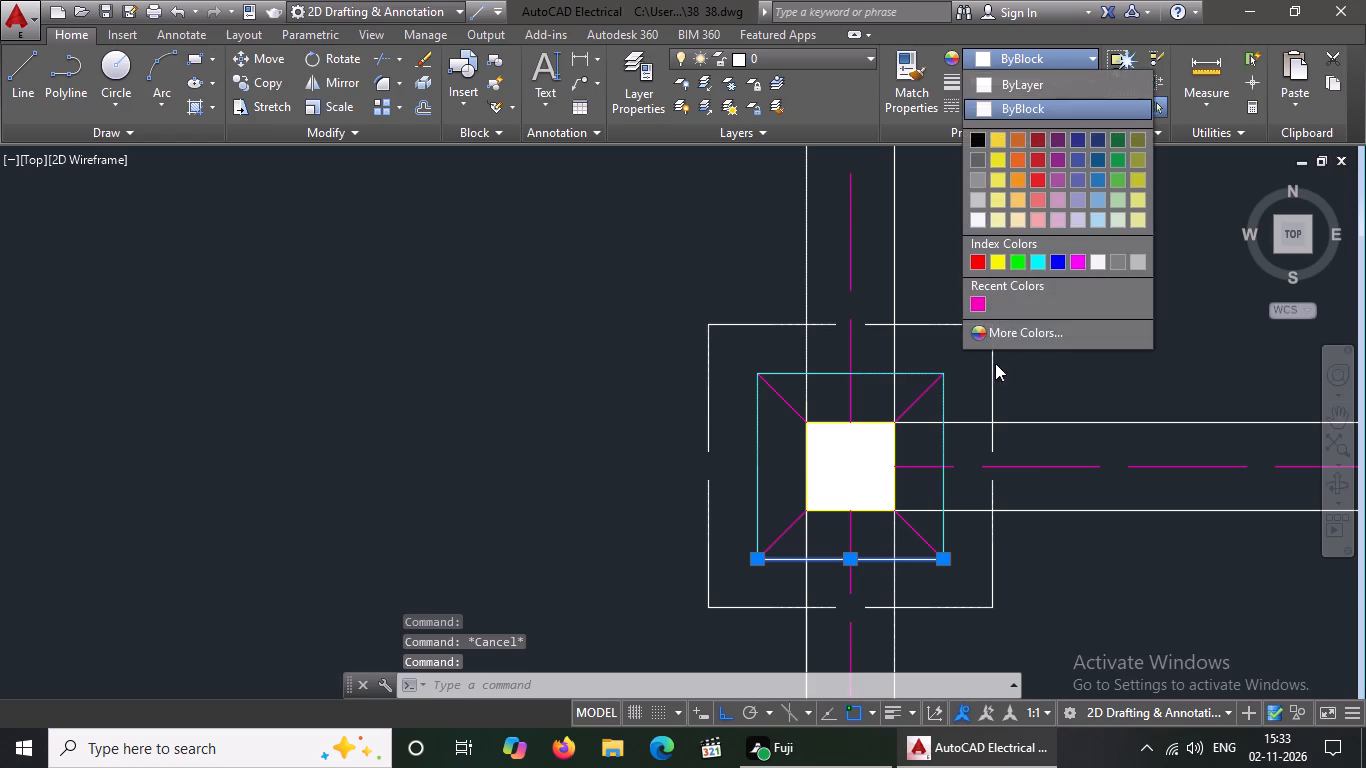
click(1033, 261)
key(Escape)
Set the north and west inner-square sides to Cyan on the footing at the east end of that footing's eastward beam.
scroll(838, 370, down, 5)
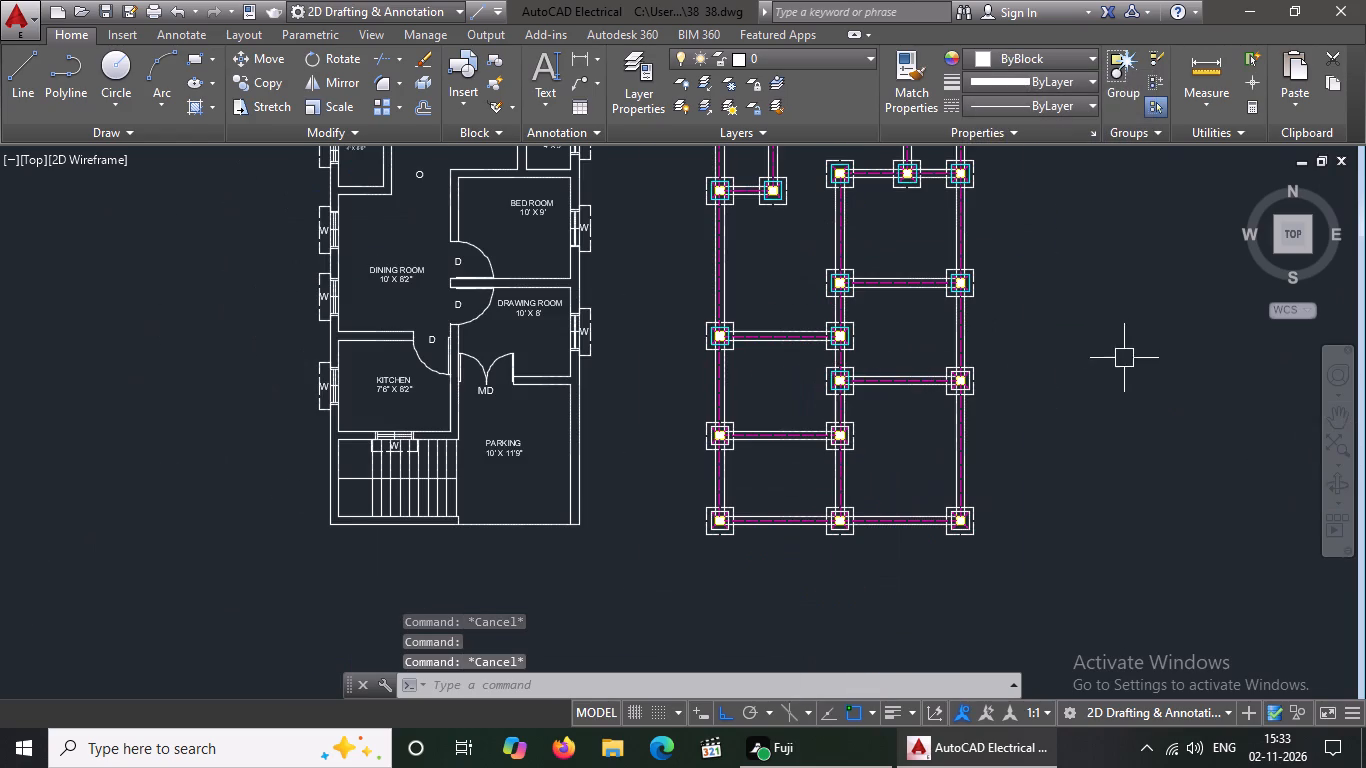
scroll(956, 369, up, 7)
click(1042, 366)
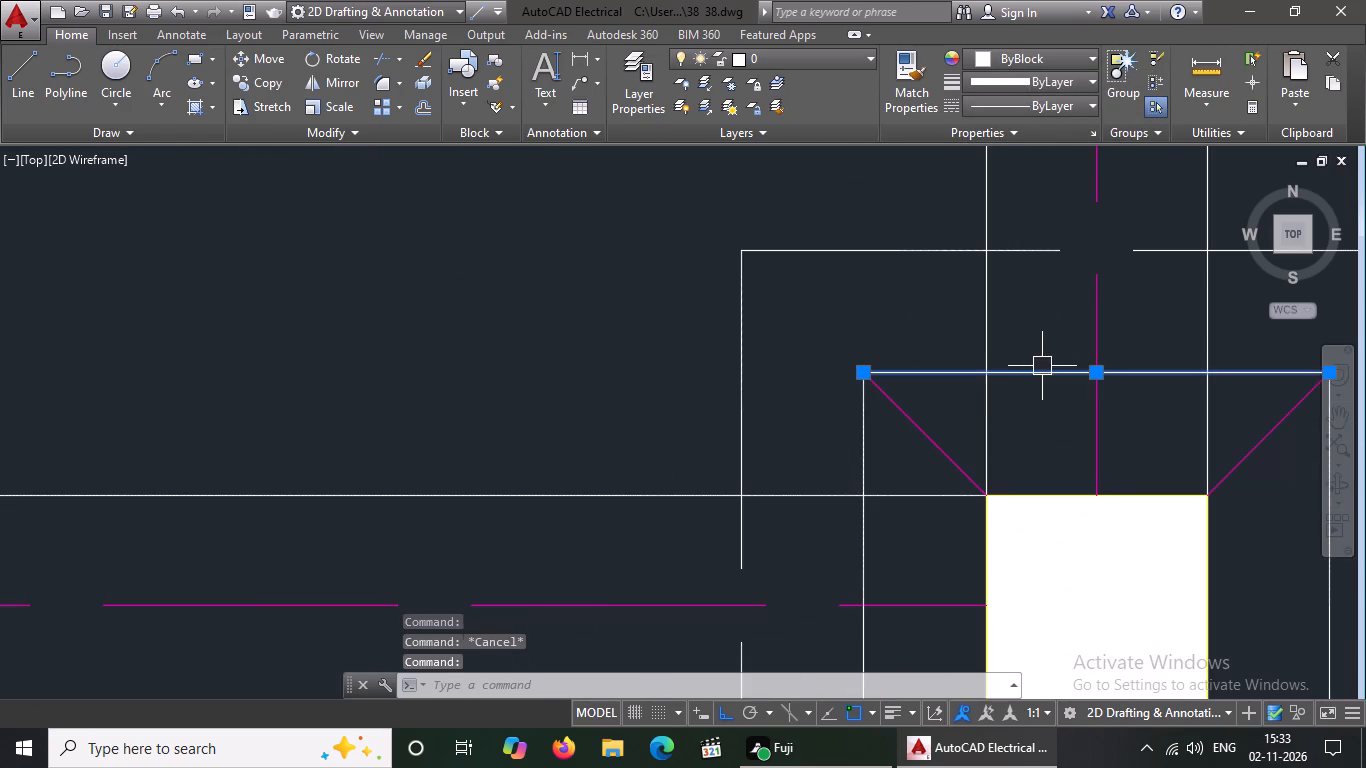
click(1062, 54)
click(1039, 261)
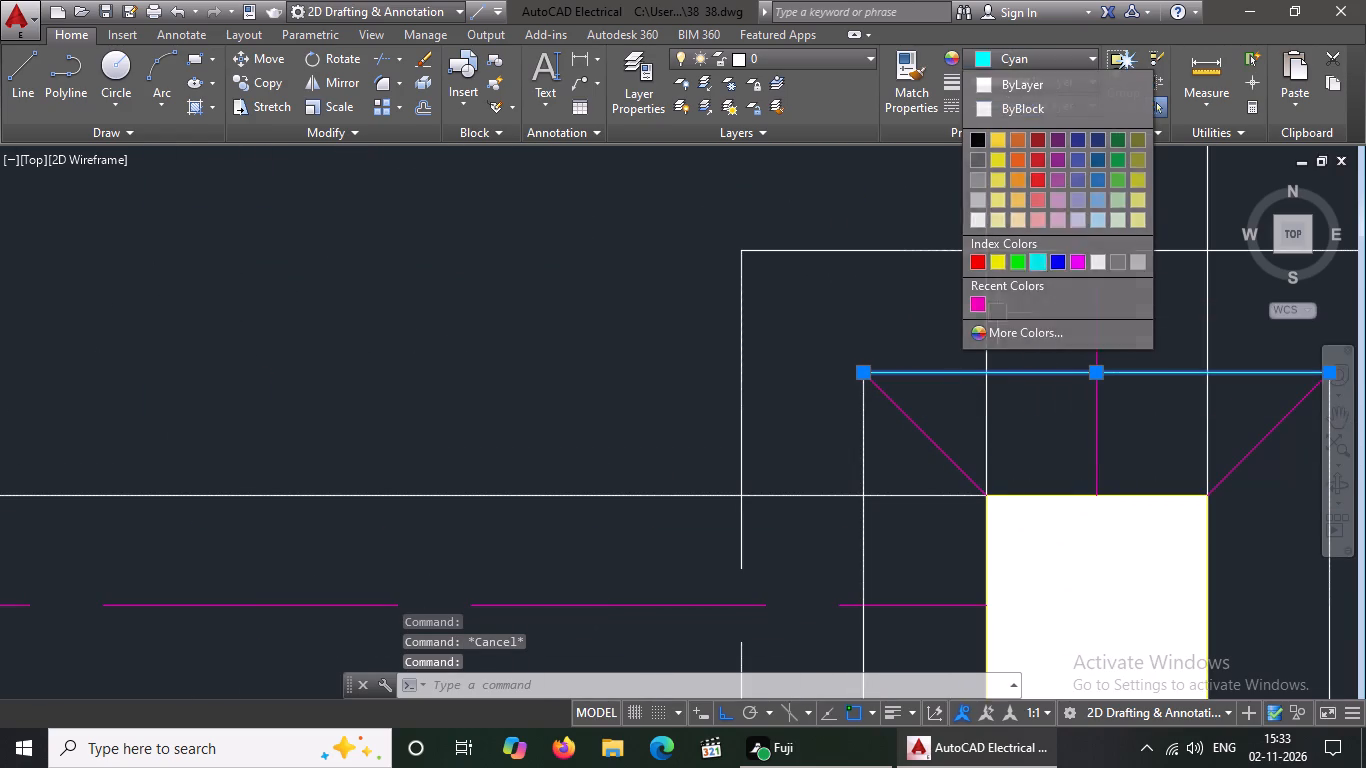
scroll(918, 333, down, 3)
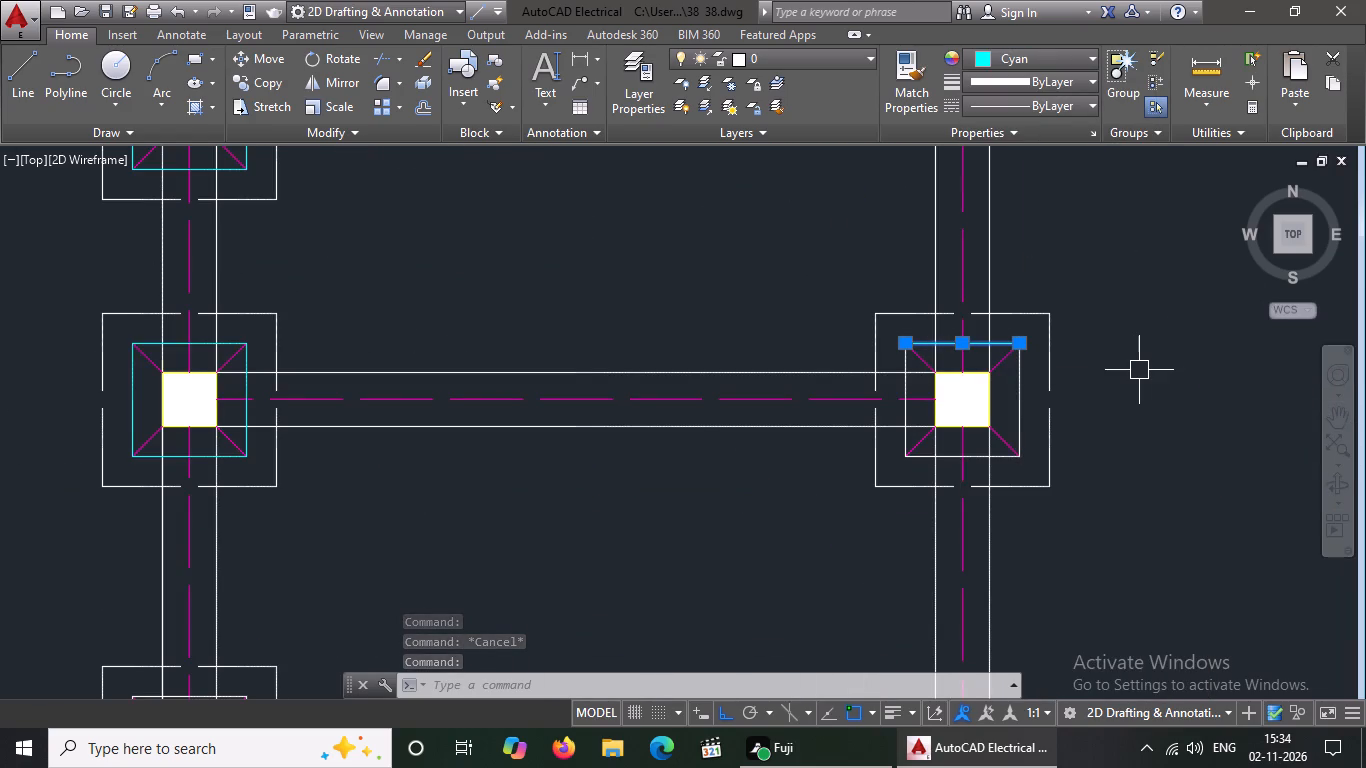
key(Escape)
click(909, 414)
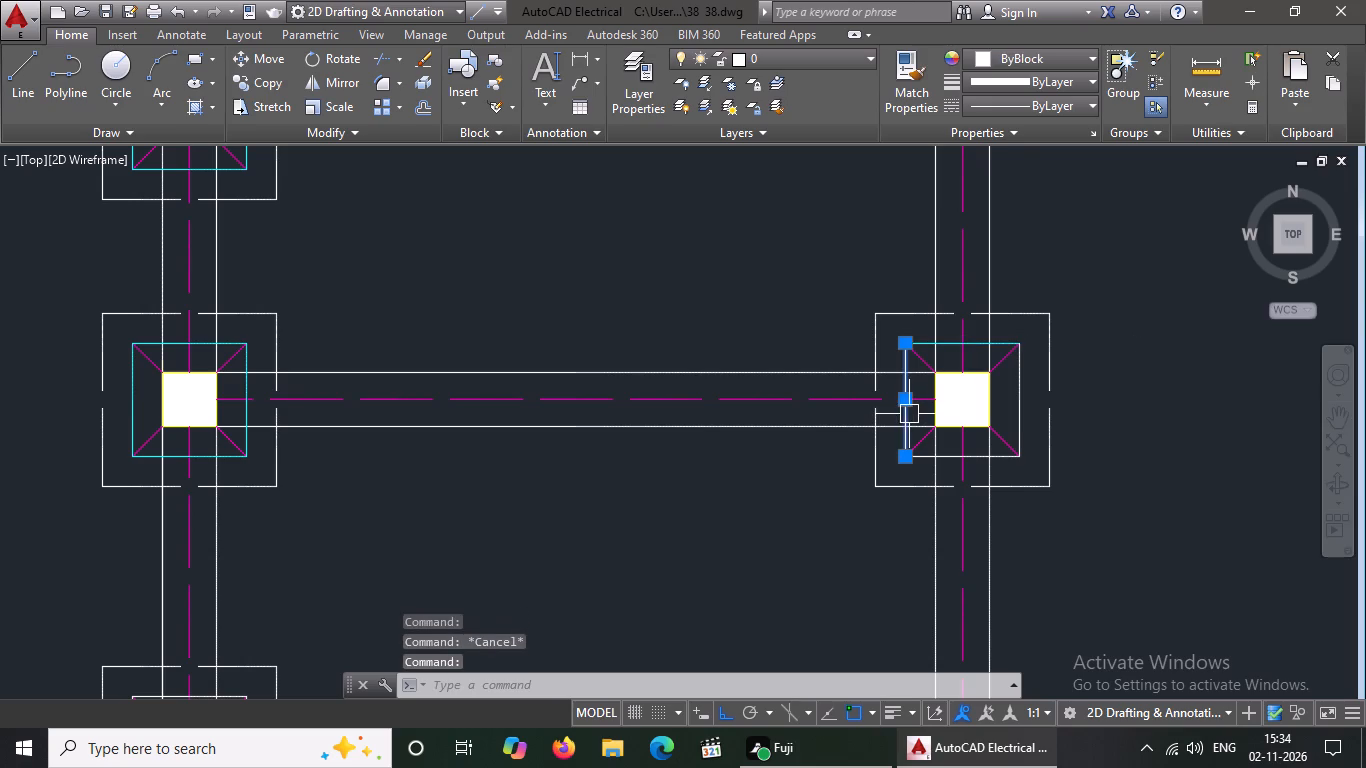
click(1030, 55)
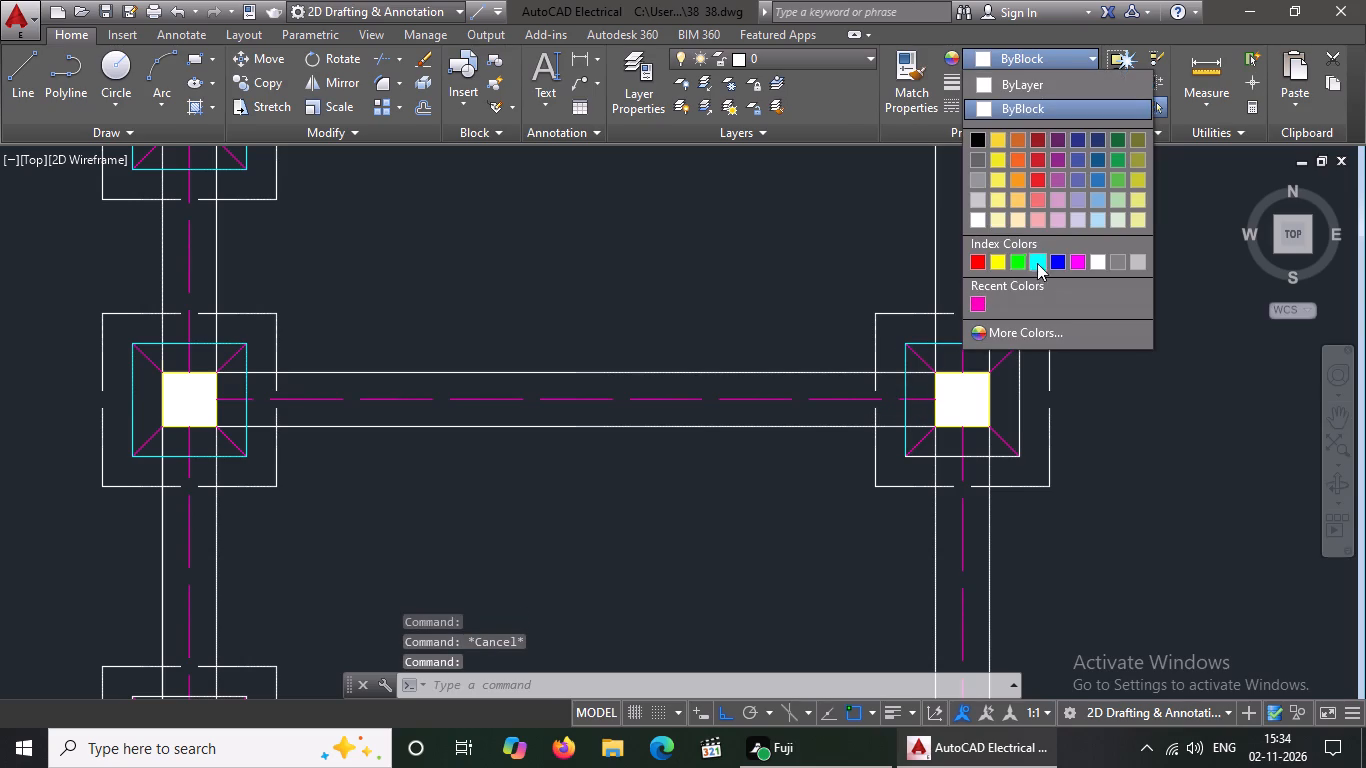
click(1038, 262)
key(Escape)
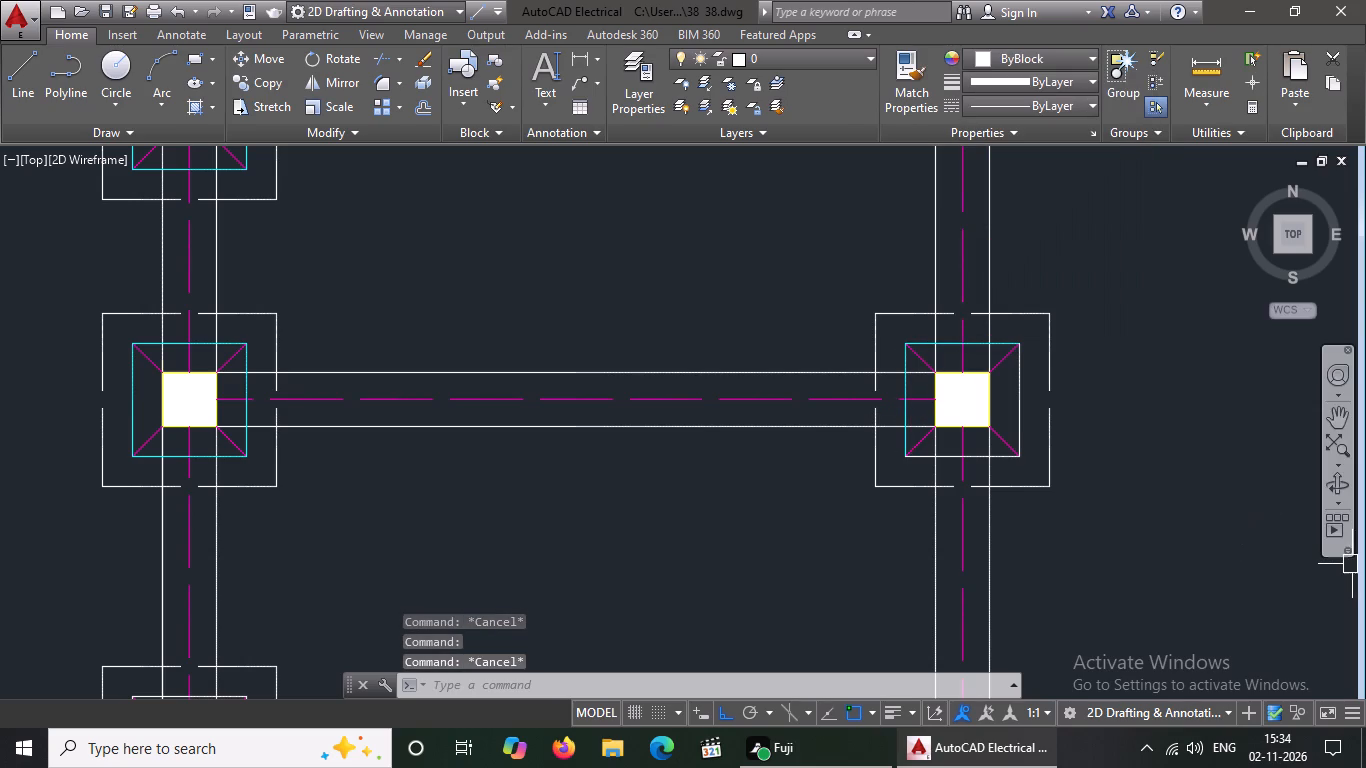
Set the east inner-square side to Cyan on the same east-end footing.
click(1020, 387)
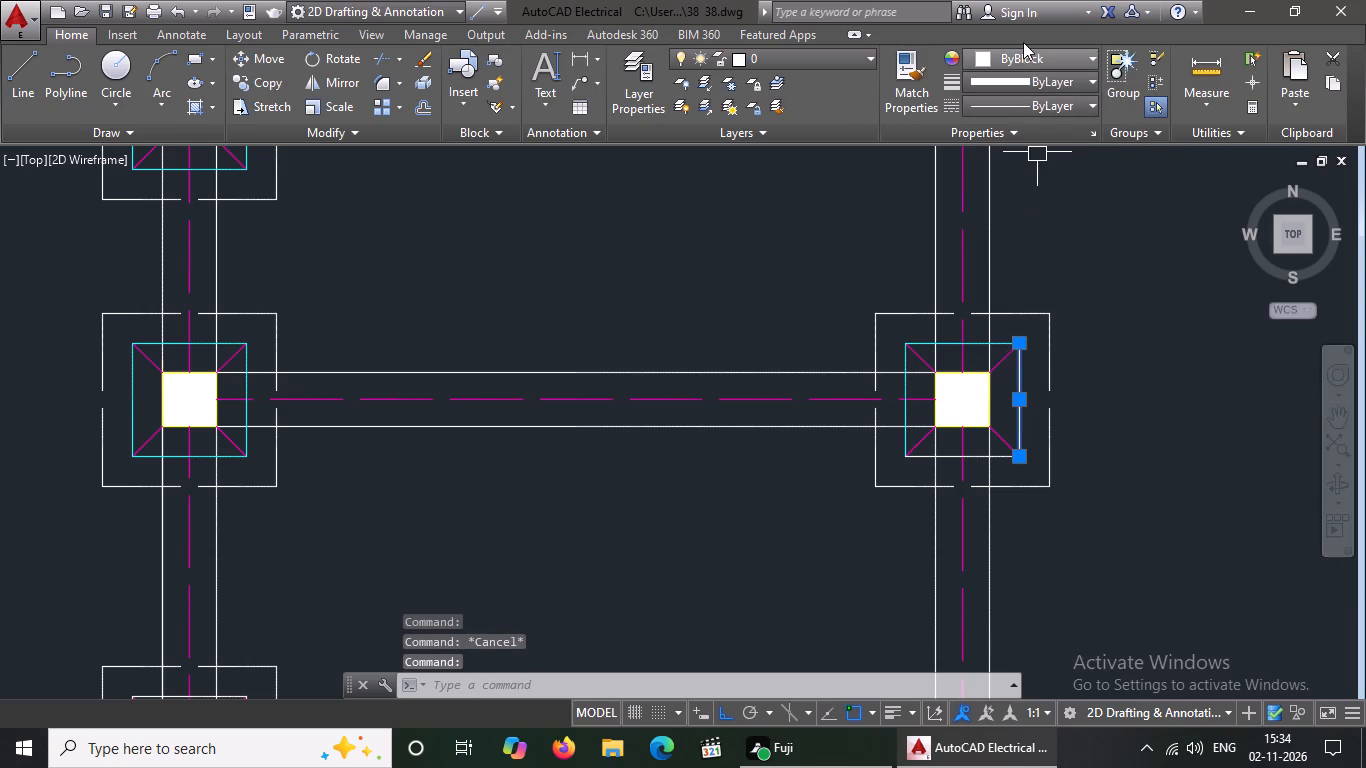
click(1023, 42)
click(1021, 57)
click(1033, 260)
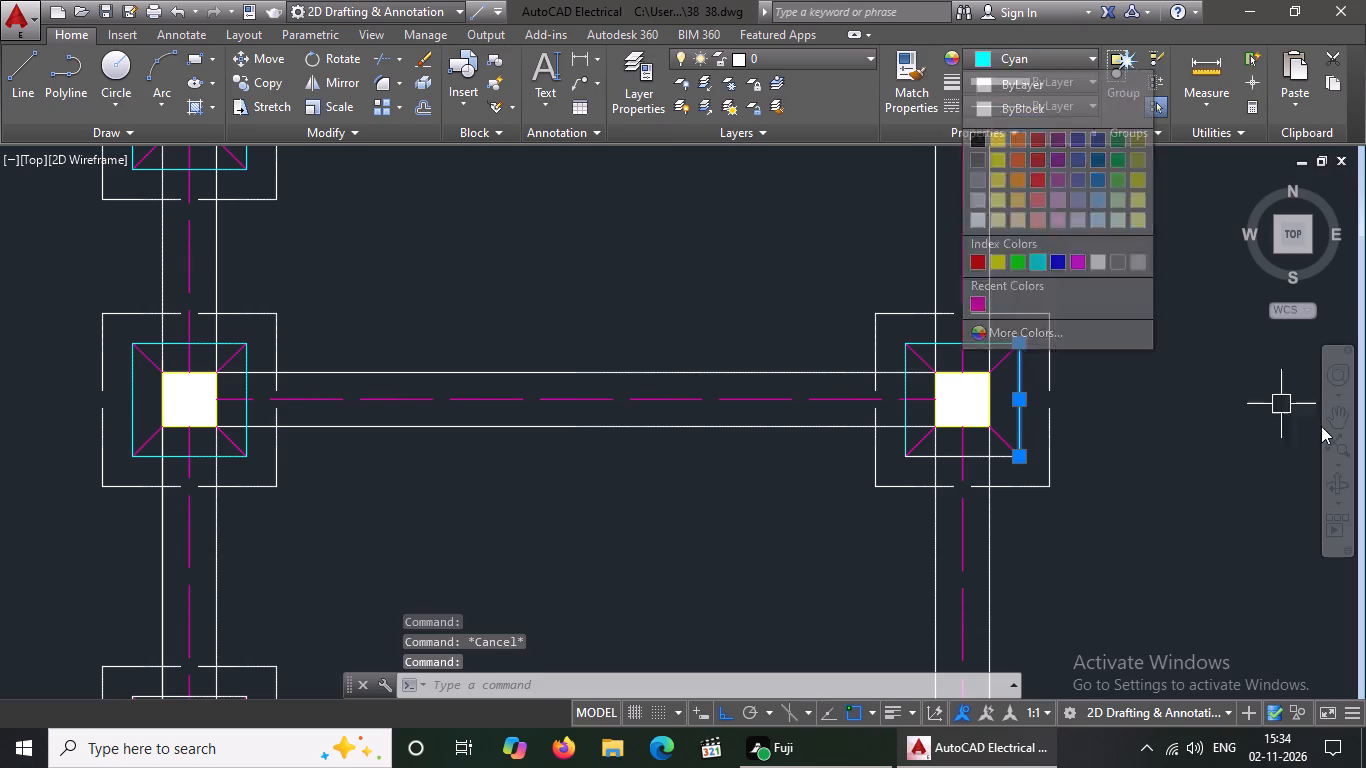
key(Escape)
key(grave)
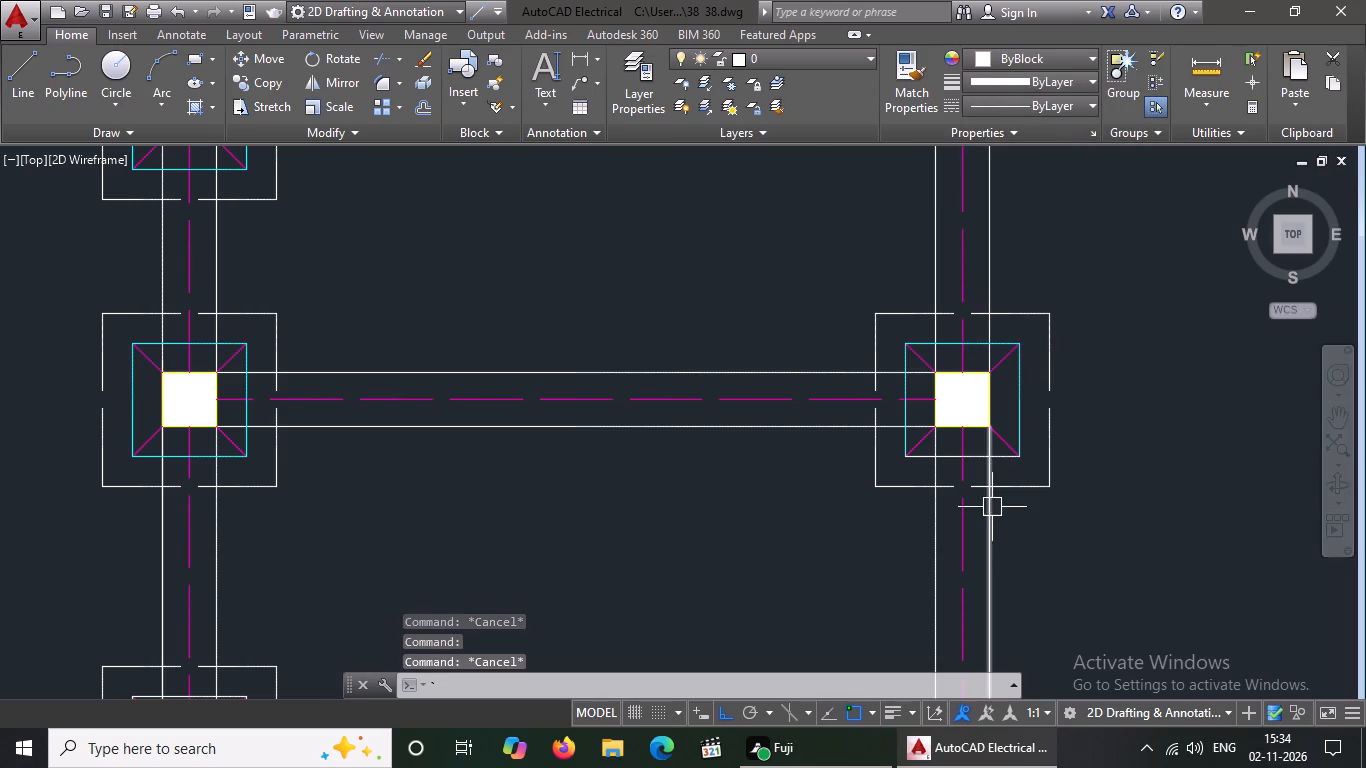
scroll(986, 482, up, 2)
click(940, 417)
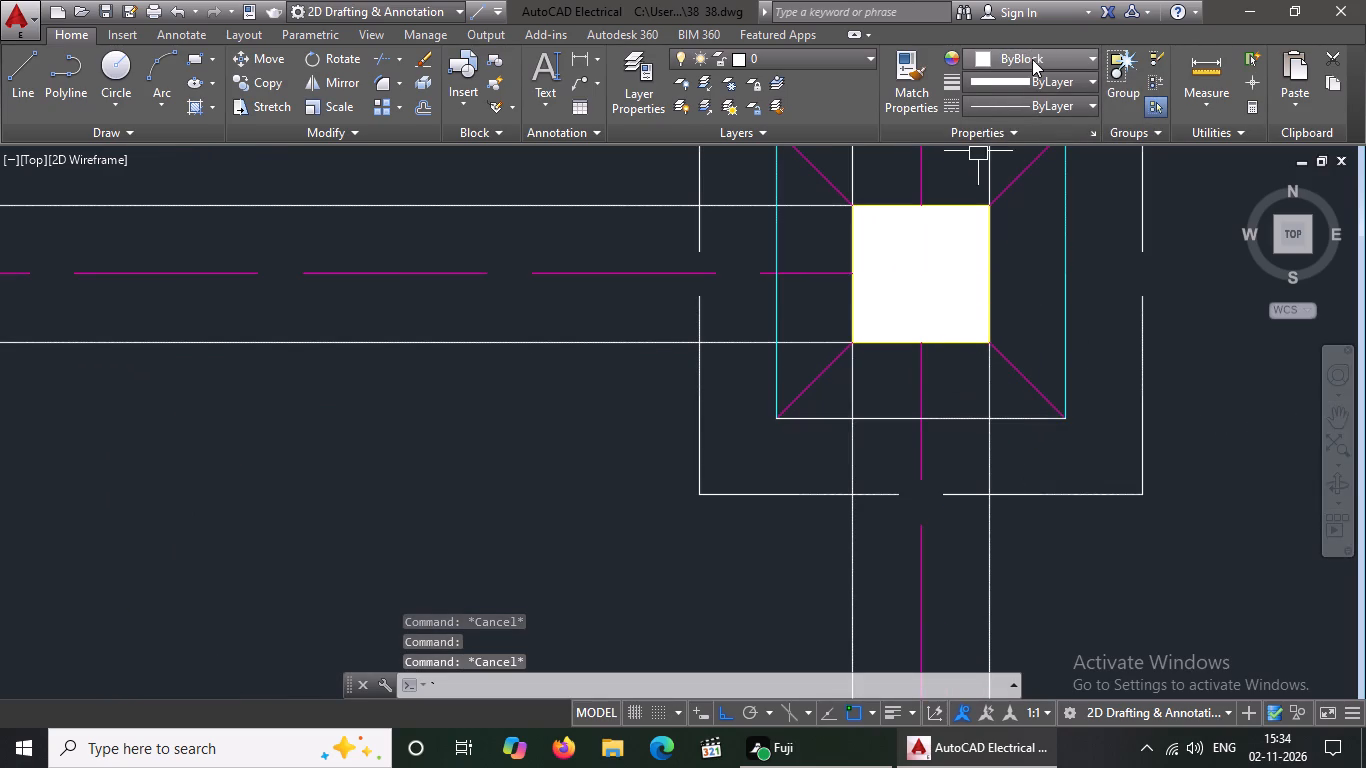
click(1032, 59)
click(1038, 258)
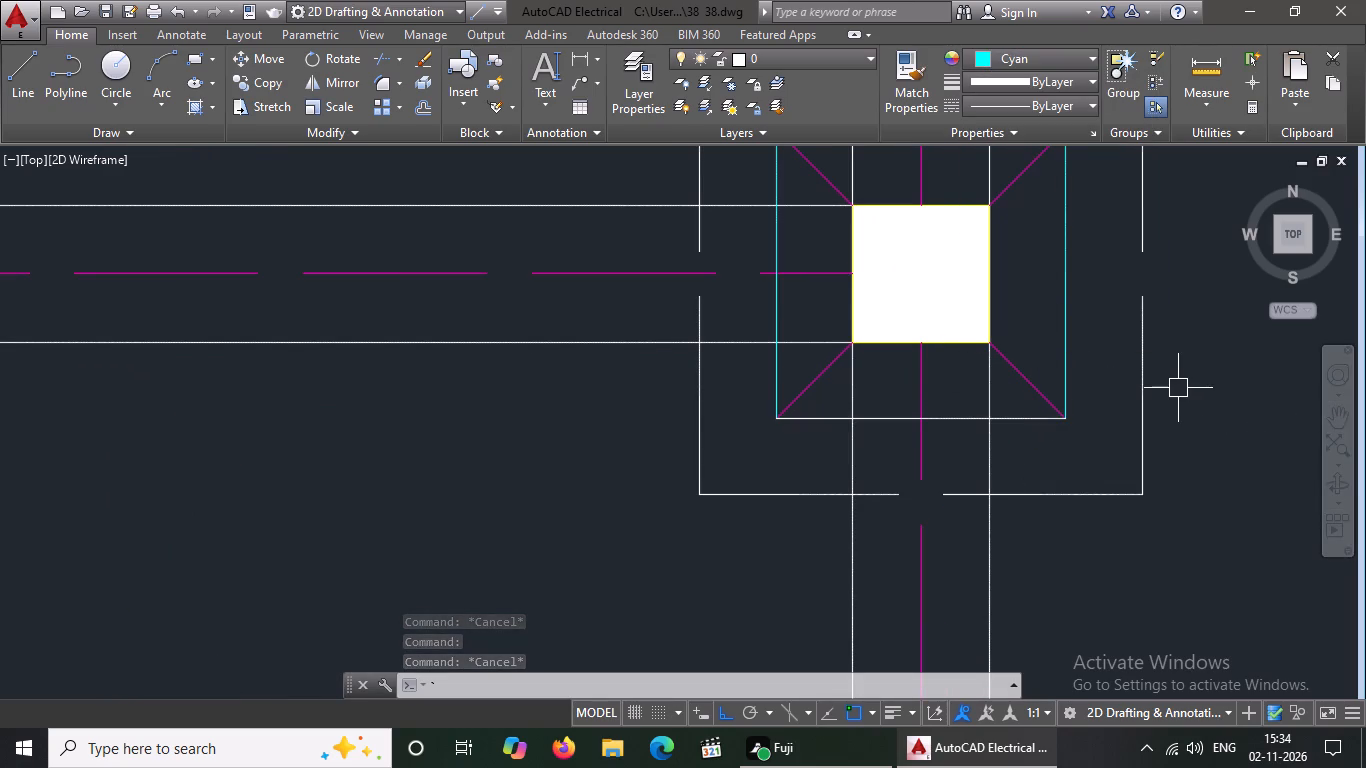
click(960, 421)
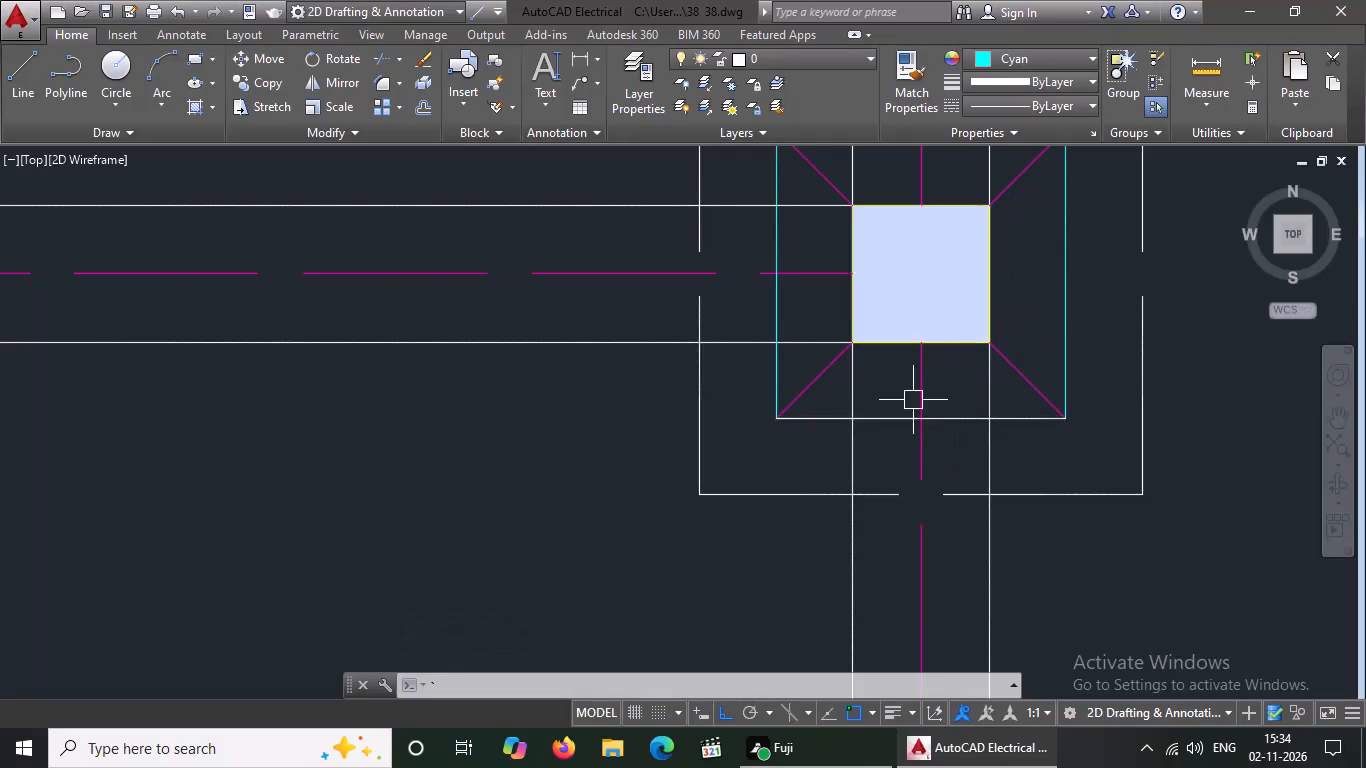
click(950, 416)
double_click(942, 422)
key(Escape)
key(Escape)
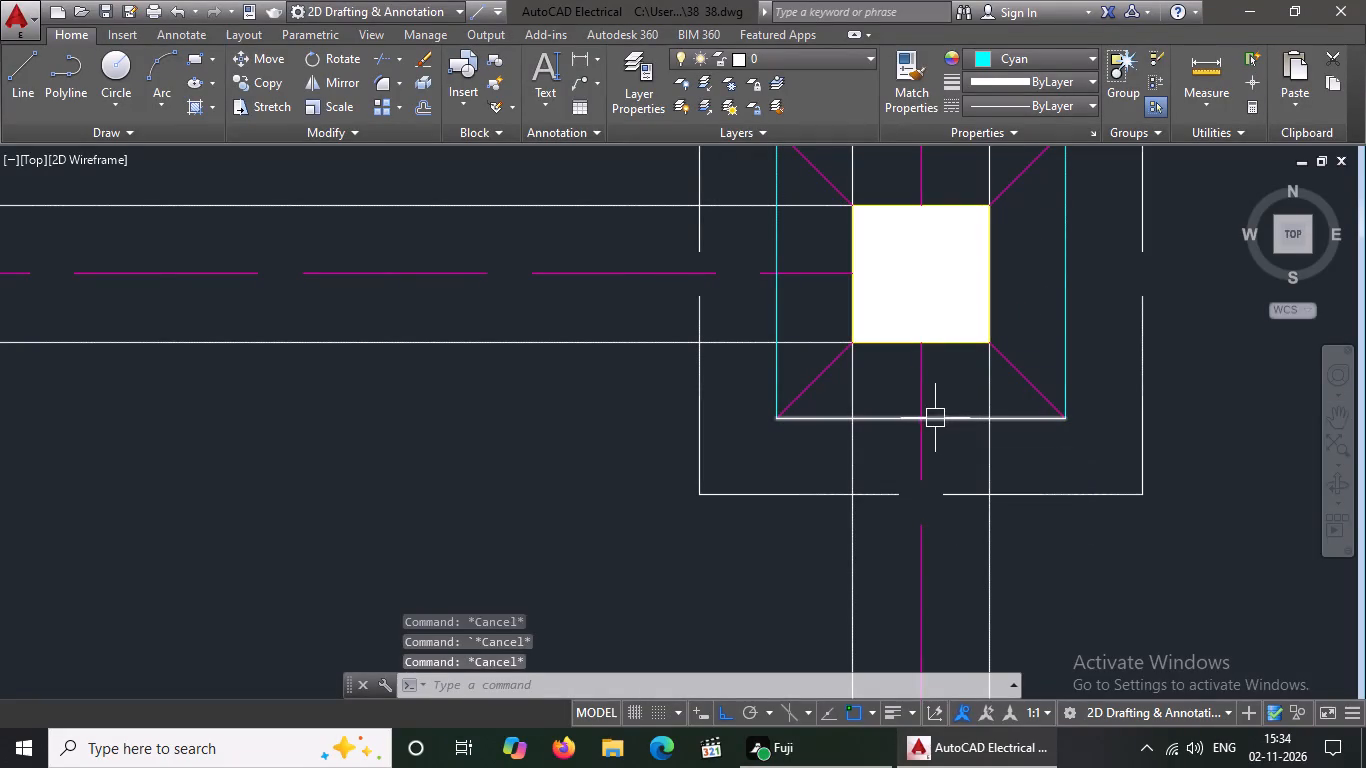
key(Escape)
Set the south inner-square side to Cyan on the same east-end footing.
click(934, 413)
click(1043, 60)
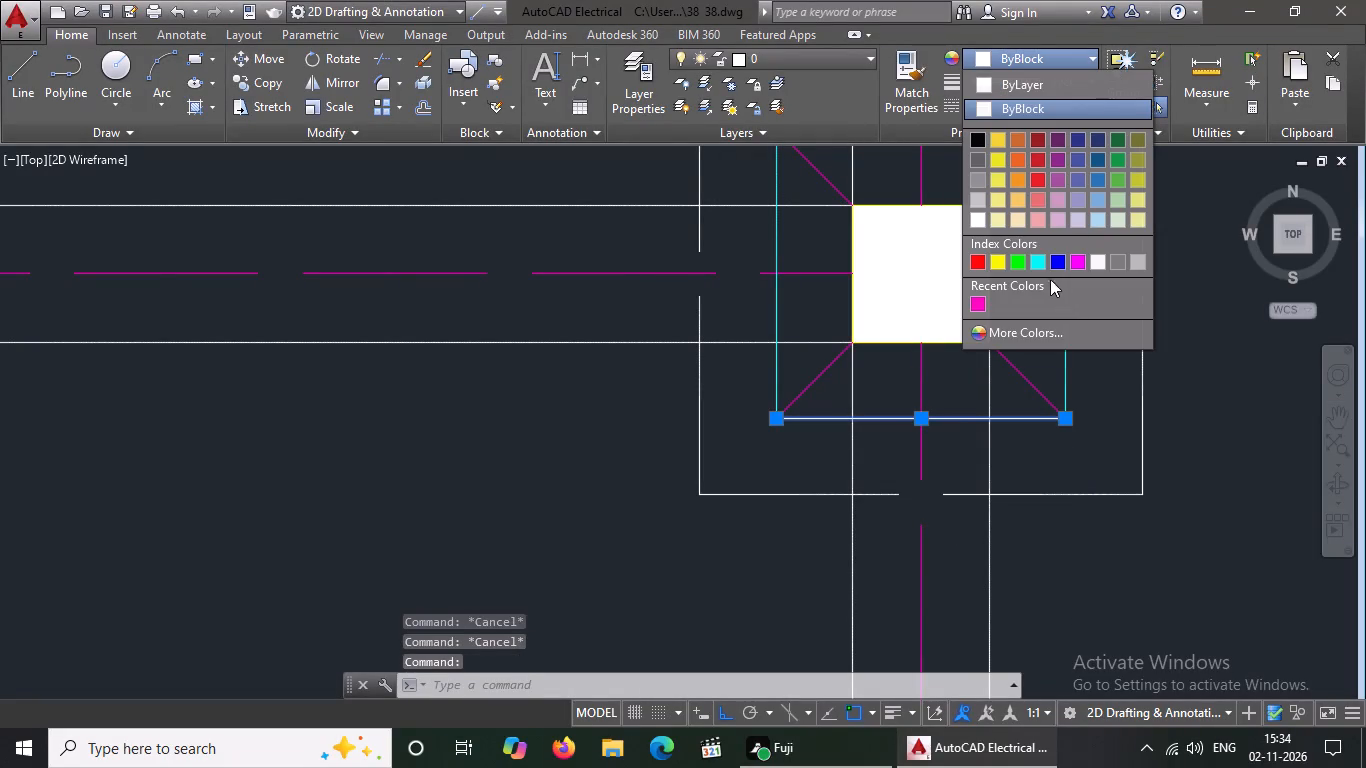
click(1042, 259)
key(Escape)
Set the north and east inner-square sides to Cyan on the middle-column footing directly north of the southernmost footing row.
scroll(931, 437, down, 3)
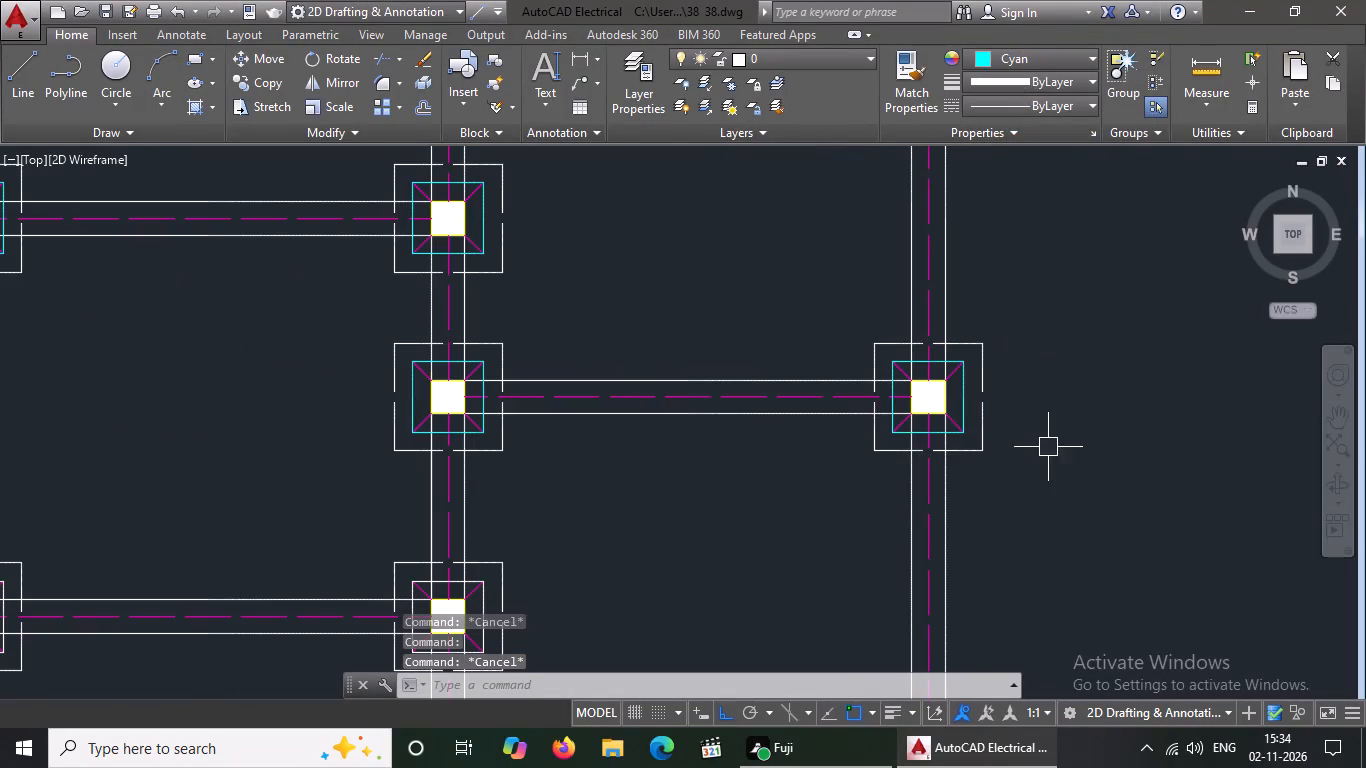
key(Escape)
scroll(1077, 440, down, 2)
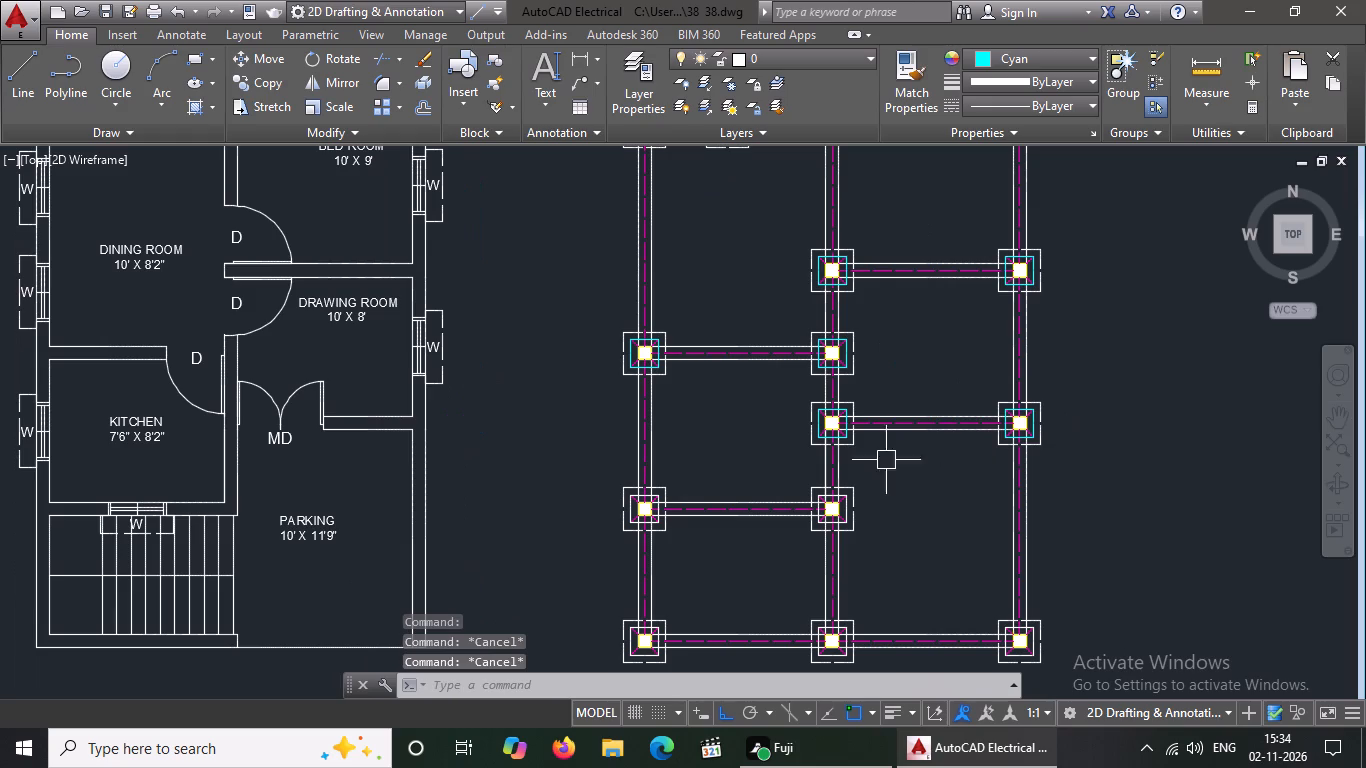
scroll(831, 524, up, 3)
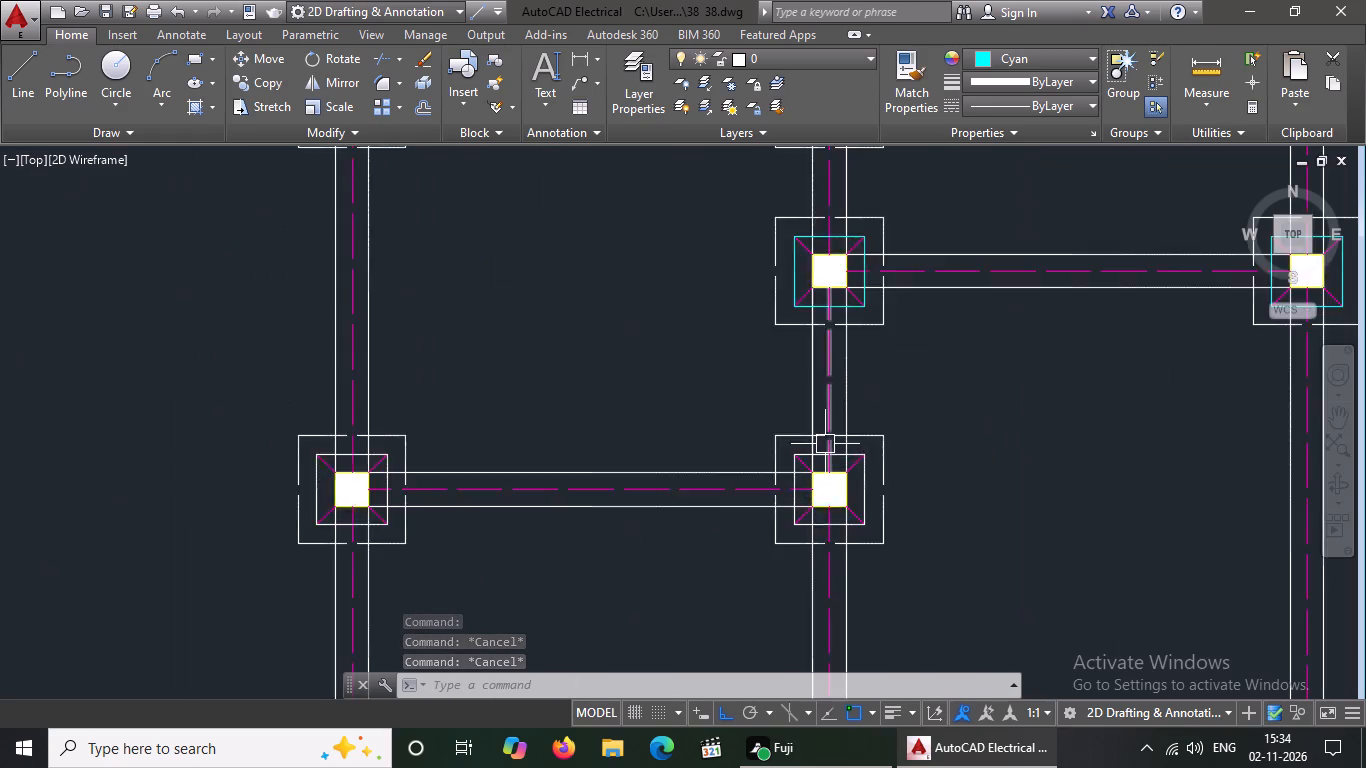
scroll(825, 444, up, 1)
click(814, 472)
click(992, 61)
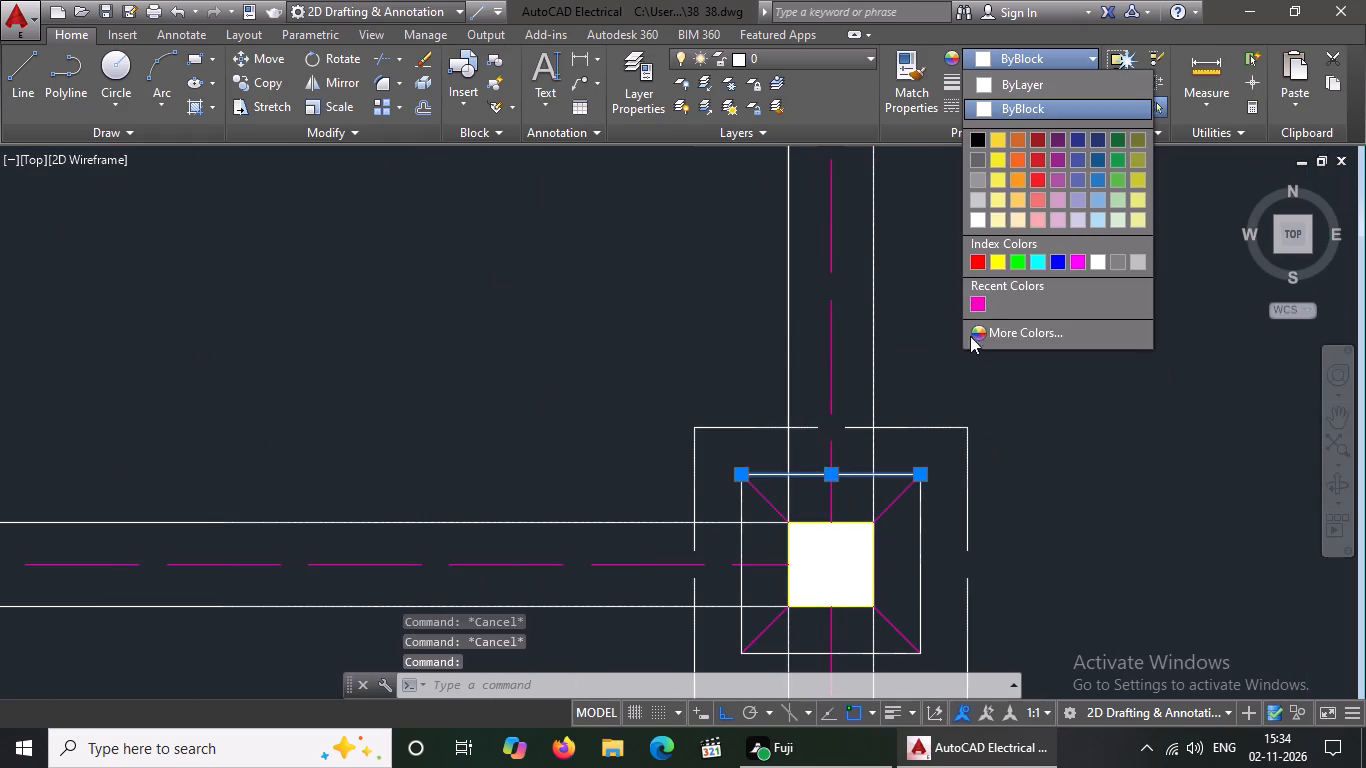
click(1036, 257)
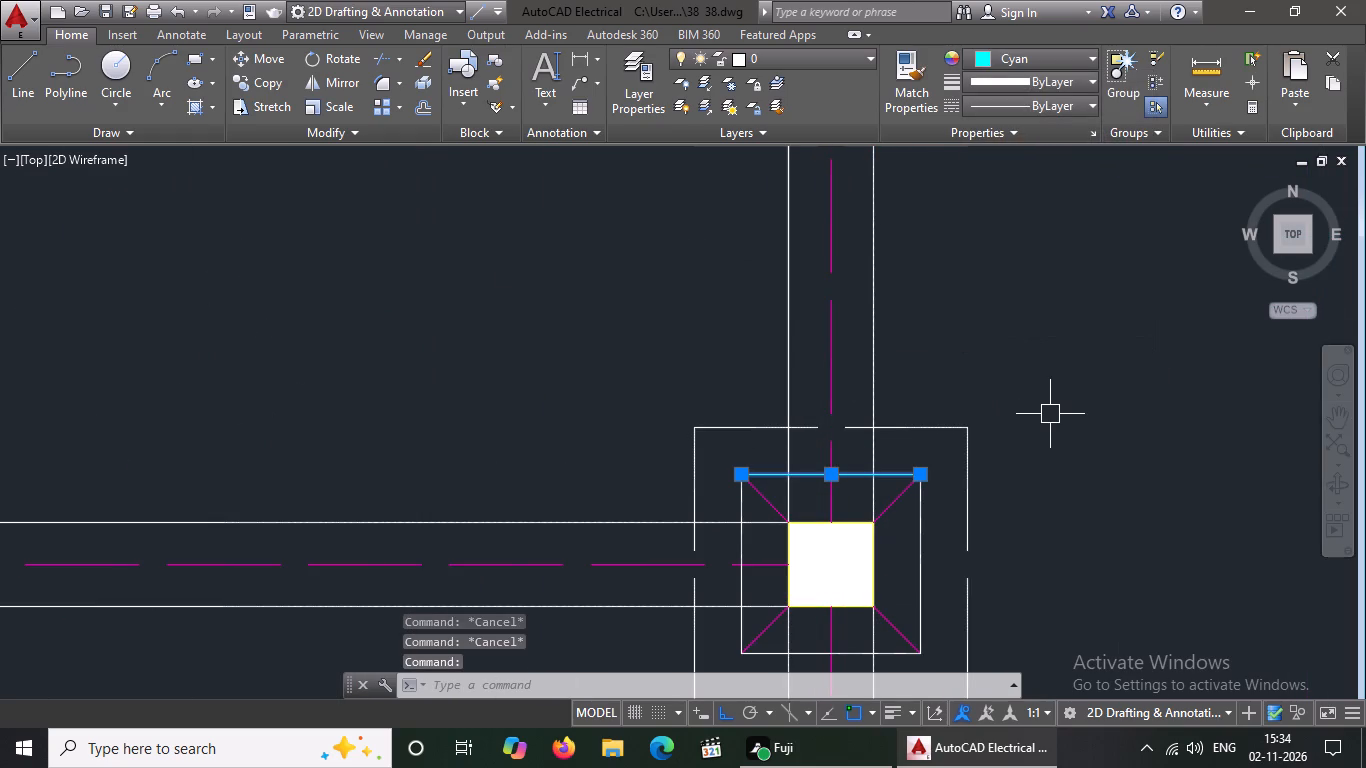
key(Escape)
scroll(1051, 415, down, 3)
scroll(1045, 460, up, 1)
click(1006, 439)
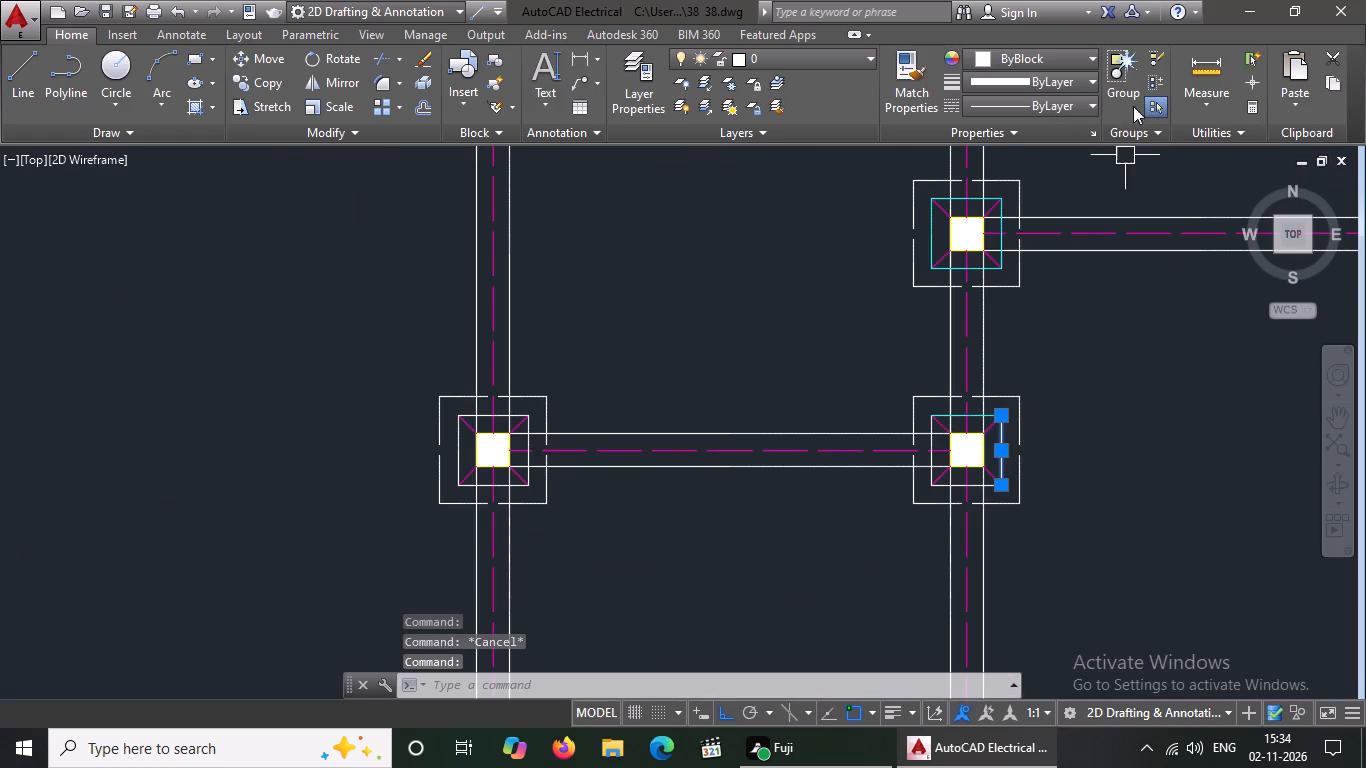
click(1051, 53)
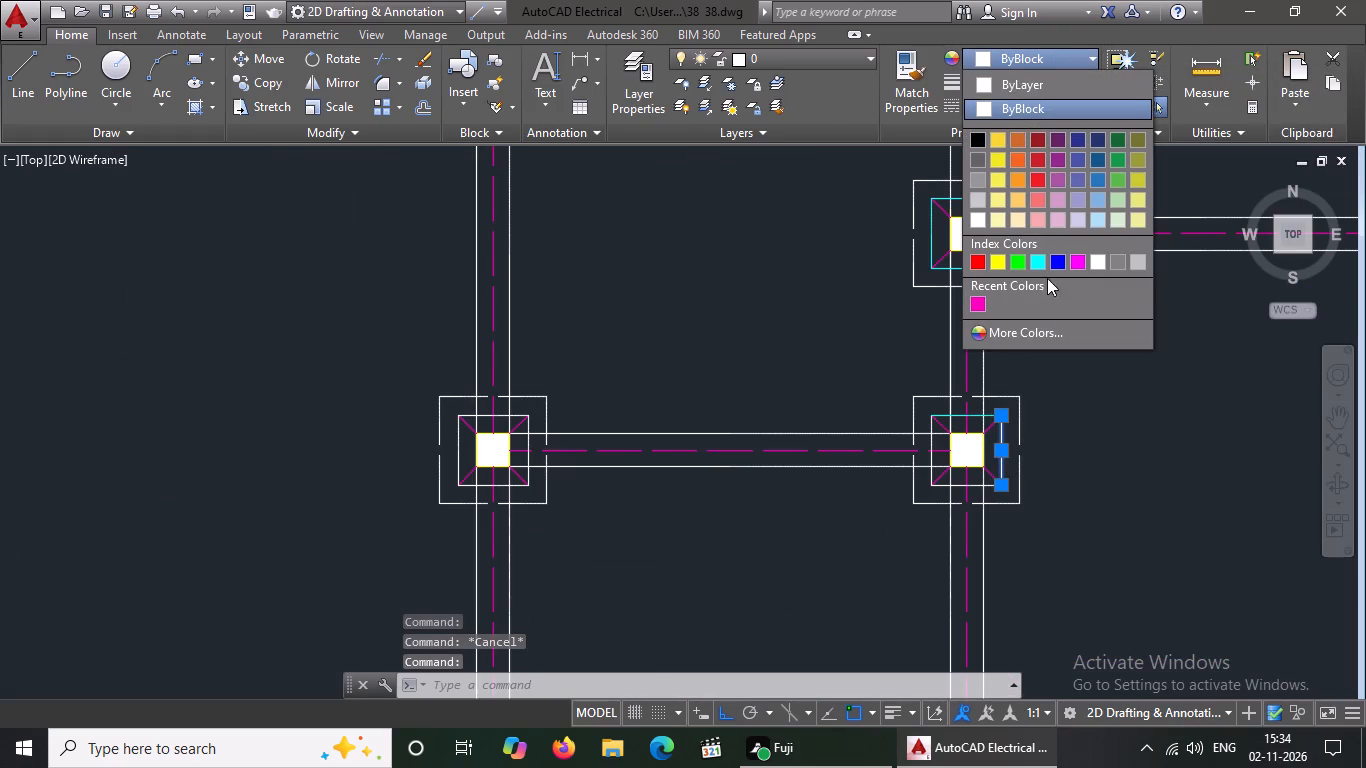
click(1038, 262)
key(Escape)
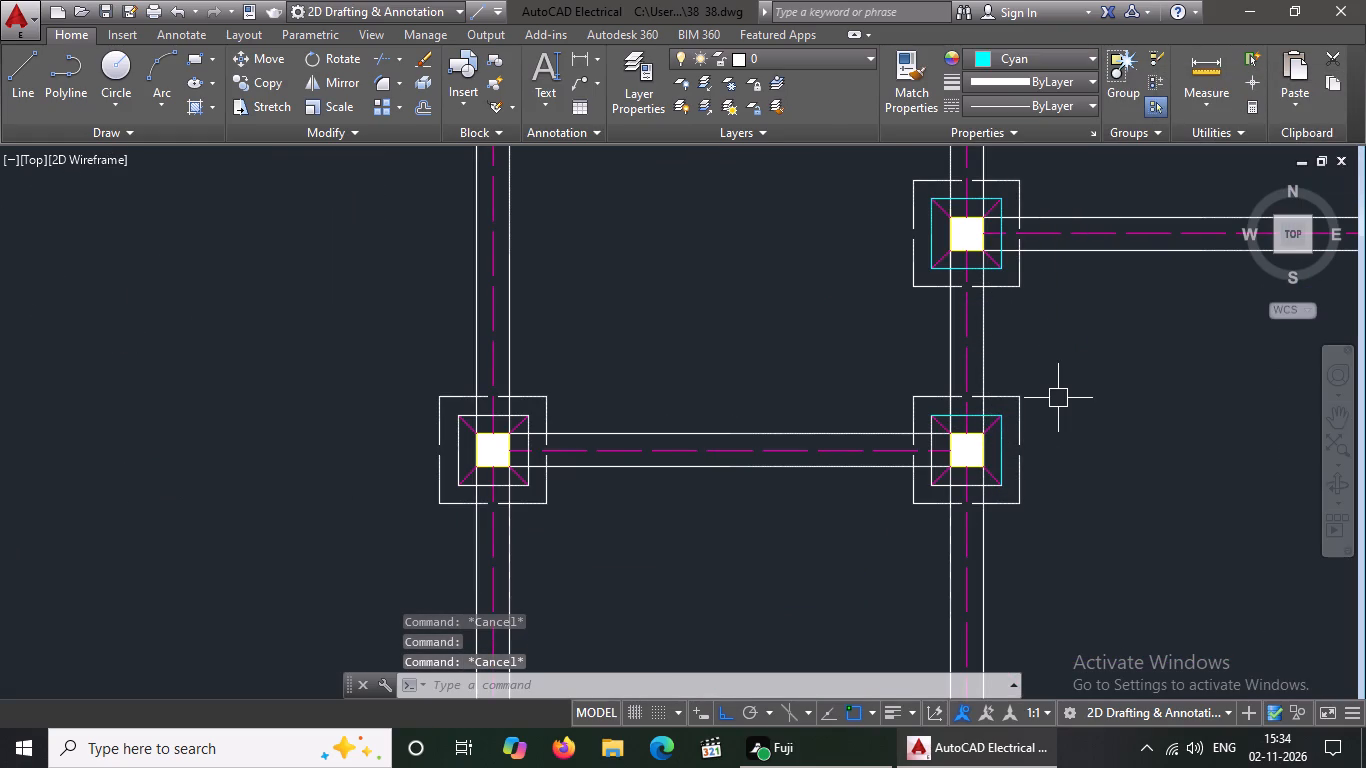
Set the south and west inner-square sides to Cyan on the same middle-column footing.
scroll(986, 549, up, 3)
click(859, 288)
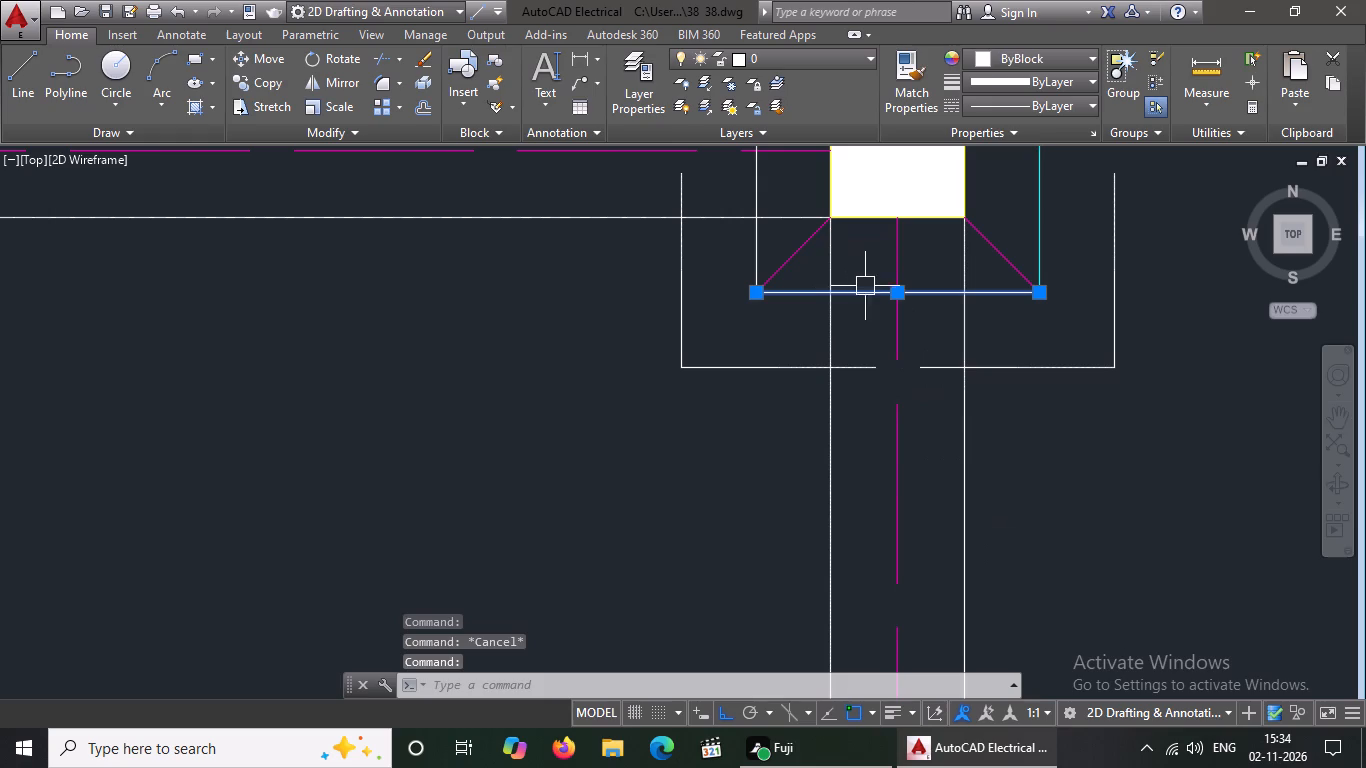
click(1046, 45)
click(1042, 61)
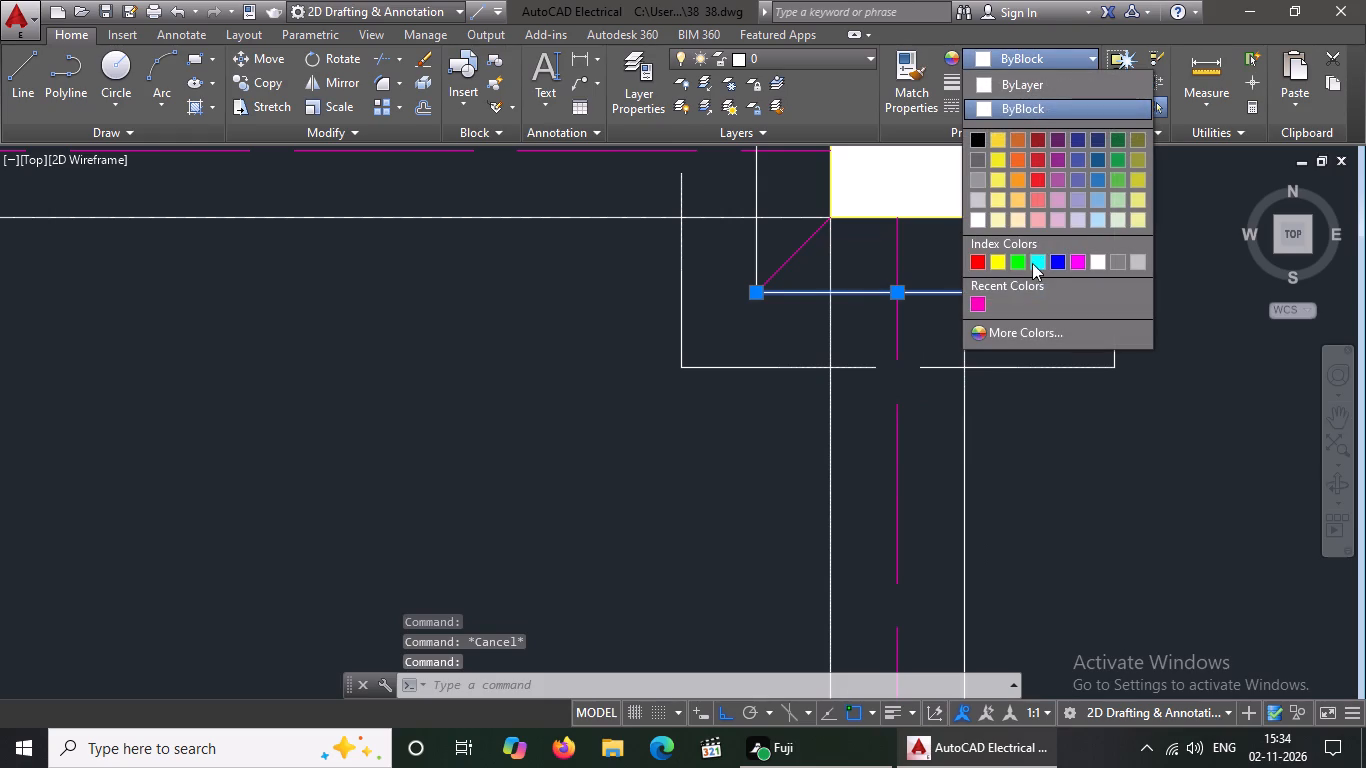
drag(1037, 258, 1038, 273)
key(Escape)
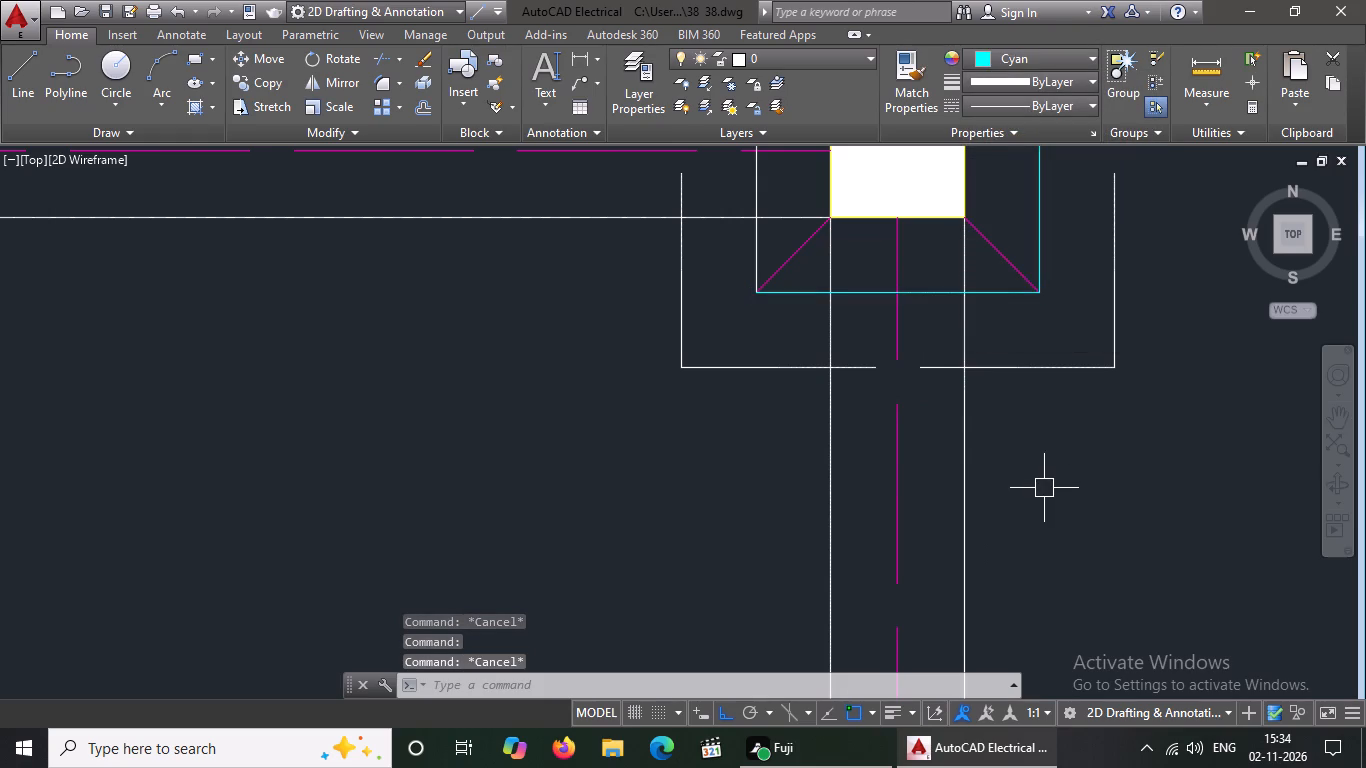
scroll(1057, 517, down, 3)
scroll(1004, 434, up, 2)
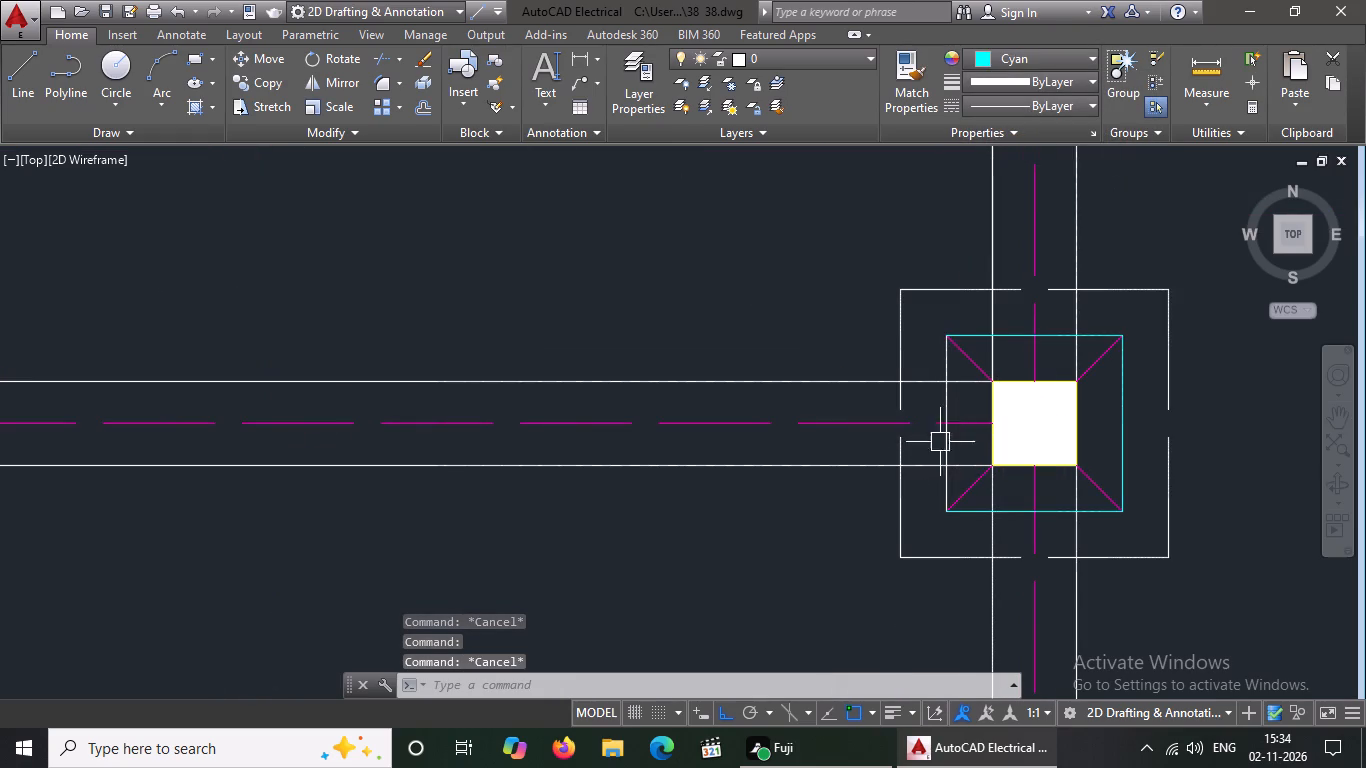
click(947, 438)
drag(1038, 66, 1023, 93)
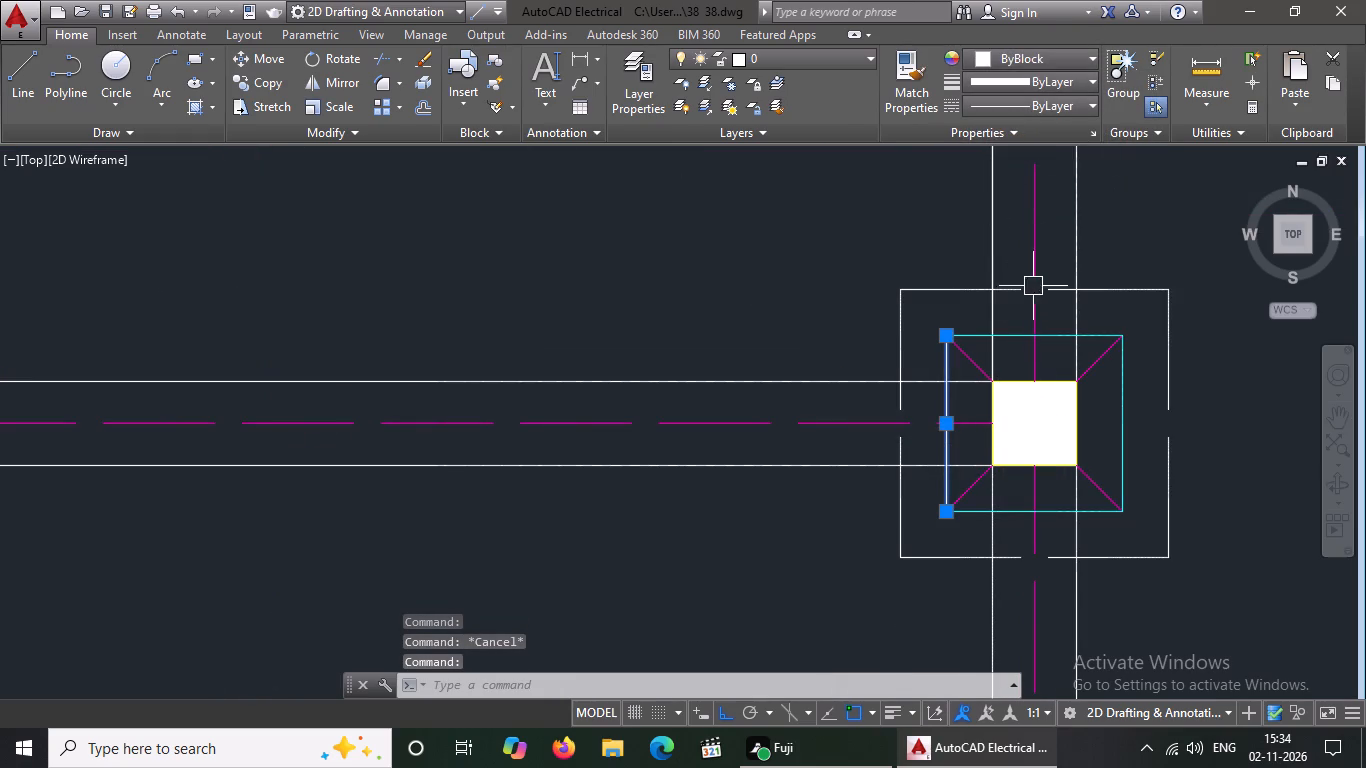
click(1079, 59)
click(1042, 259)
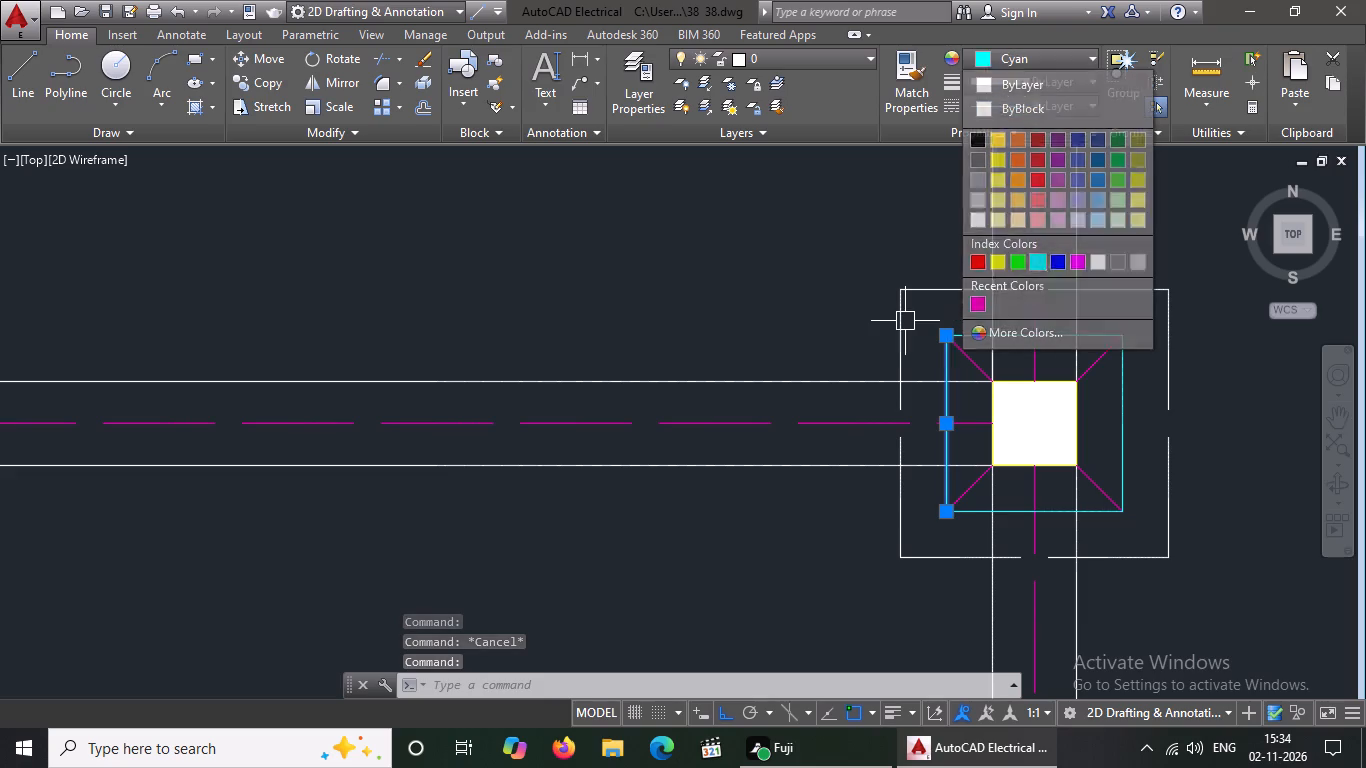
key(Escape)
Set the north and west inner-square sides to Cyan on the footing at the west end of that footing's westward beam.
scroll(851, 308, down, 3)
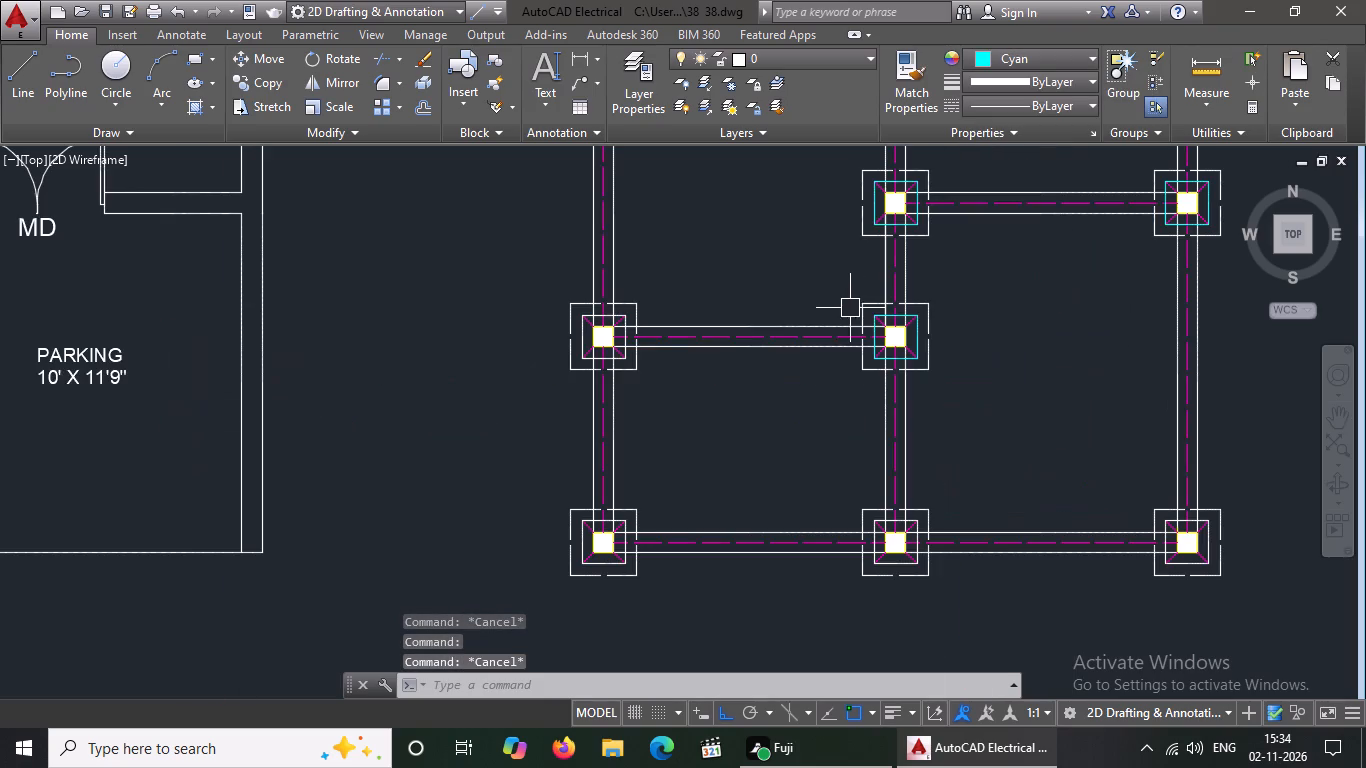
scroll(550, 325, up, 2)
scroll(720, 288, up, 1)
click(637, 309)
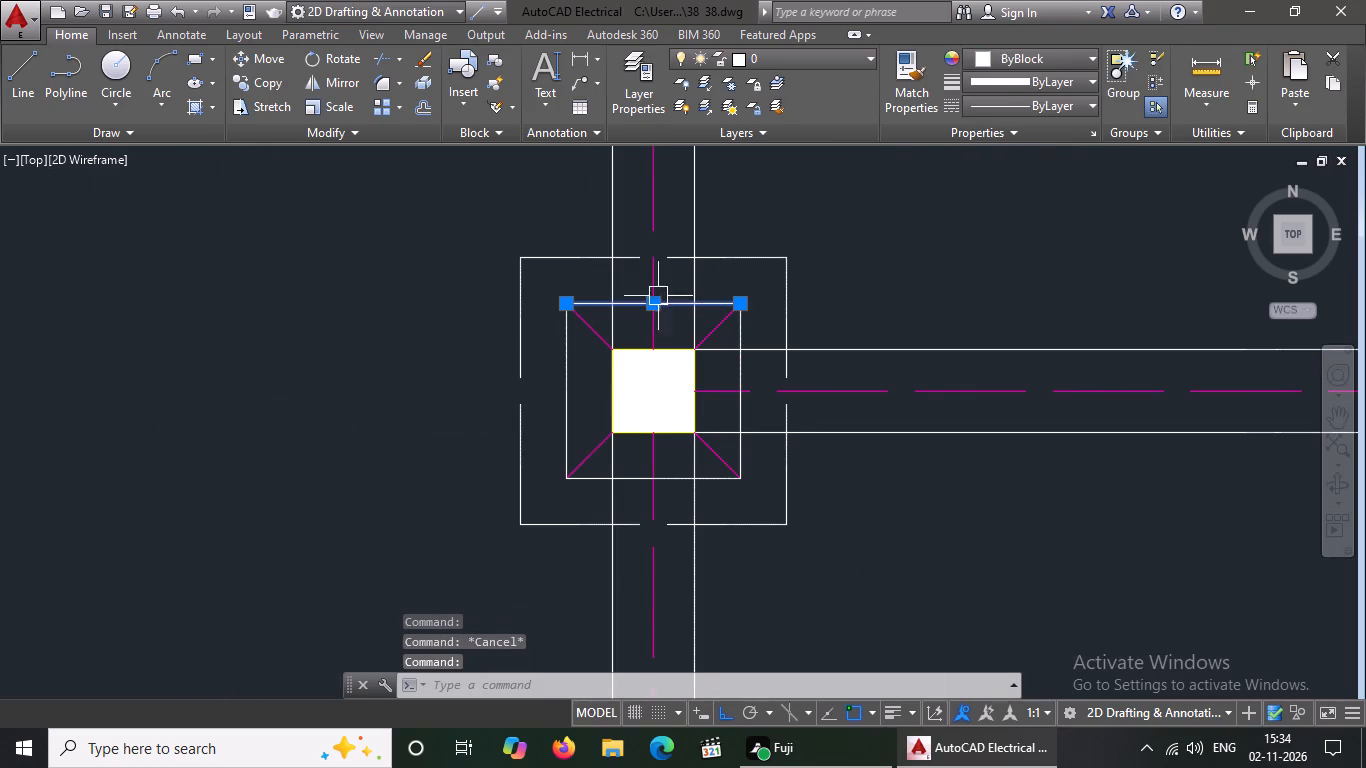
click(1017, 58)
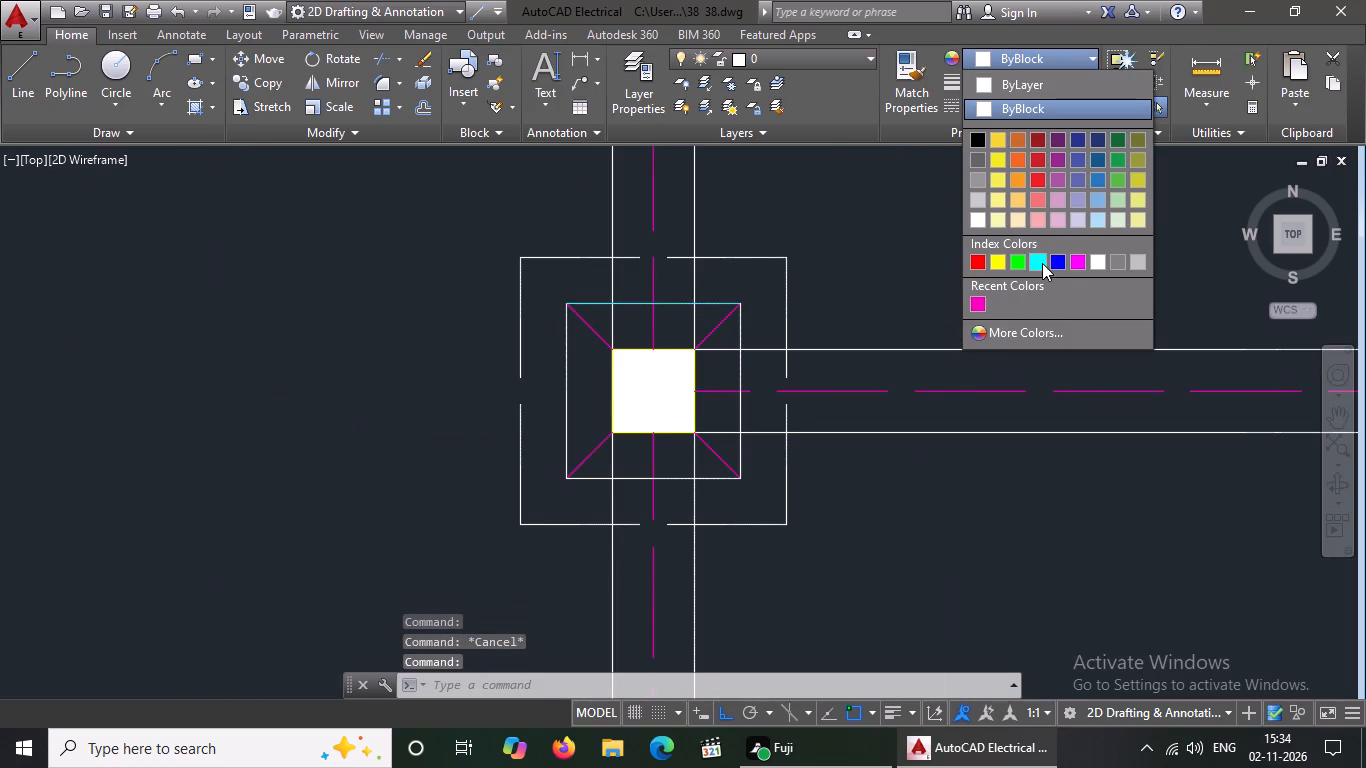
click(1042, 263)
key(Escape)
scroll(832, 573, up, 1)
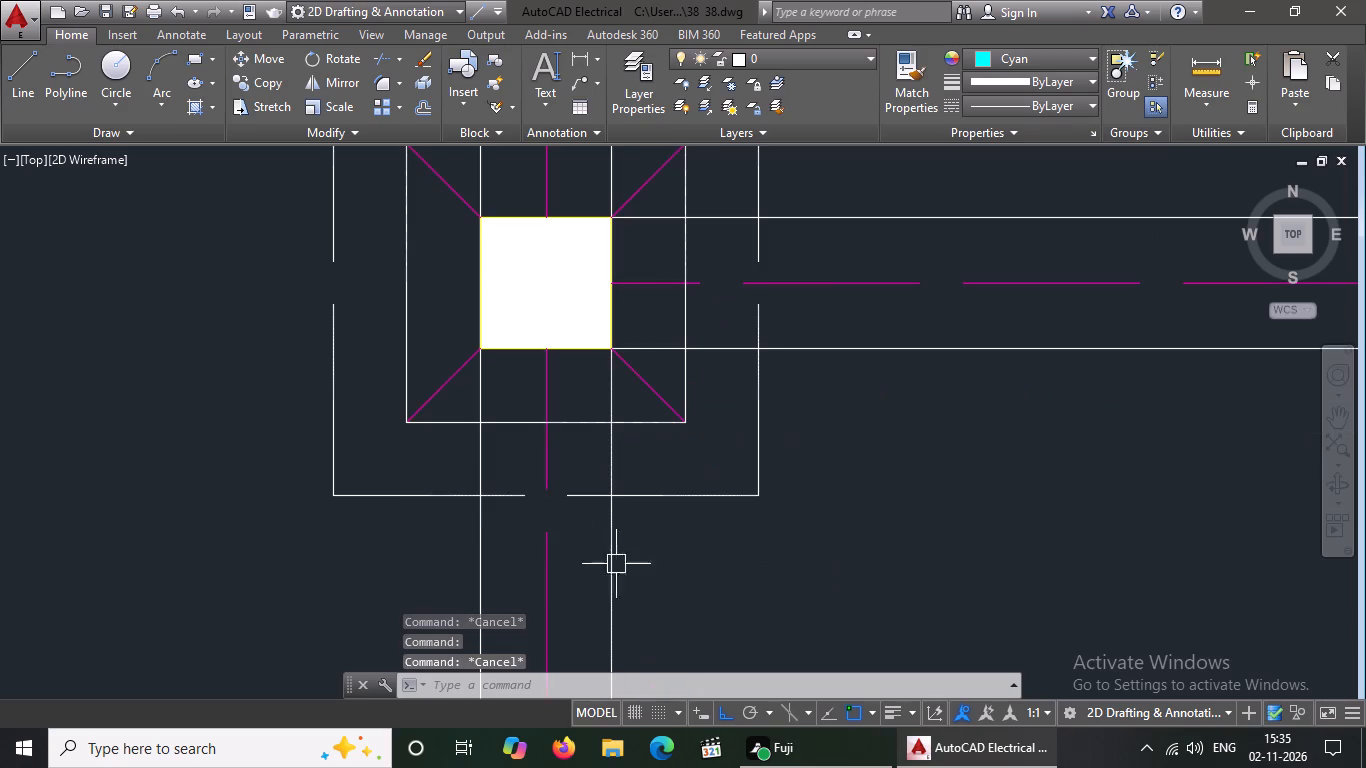
click(413, 341)
click(1016, 59)
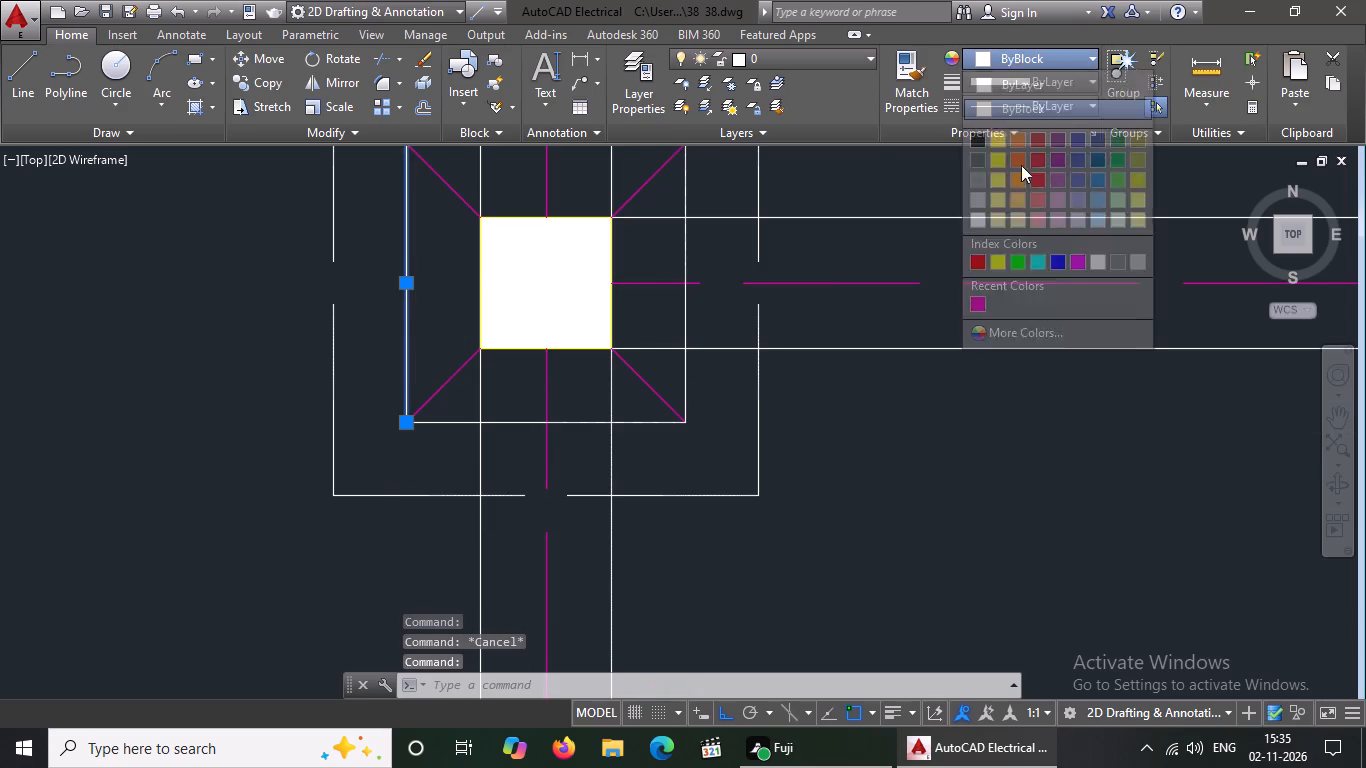
click(1039, 263)
key(Escape)
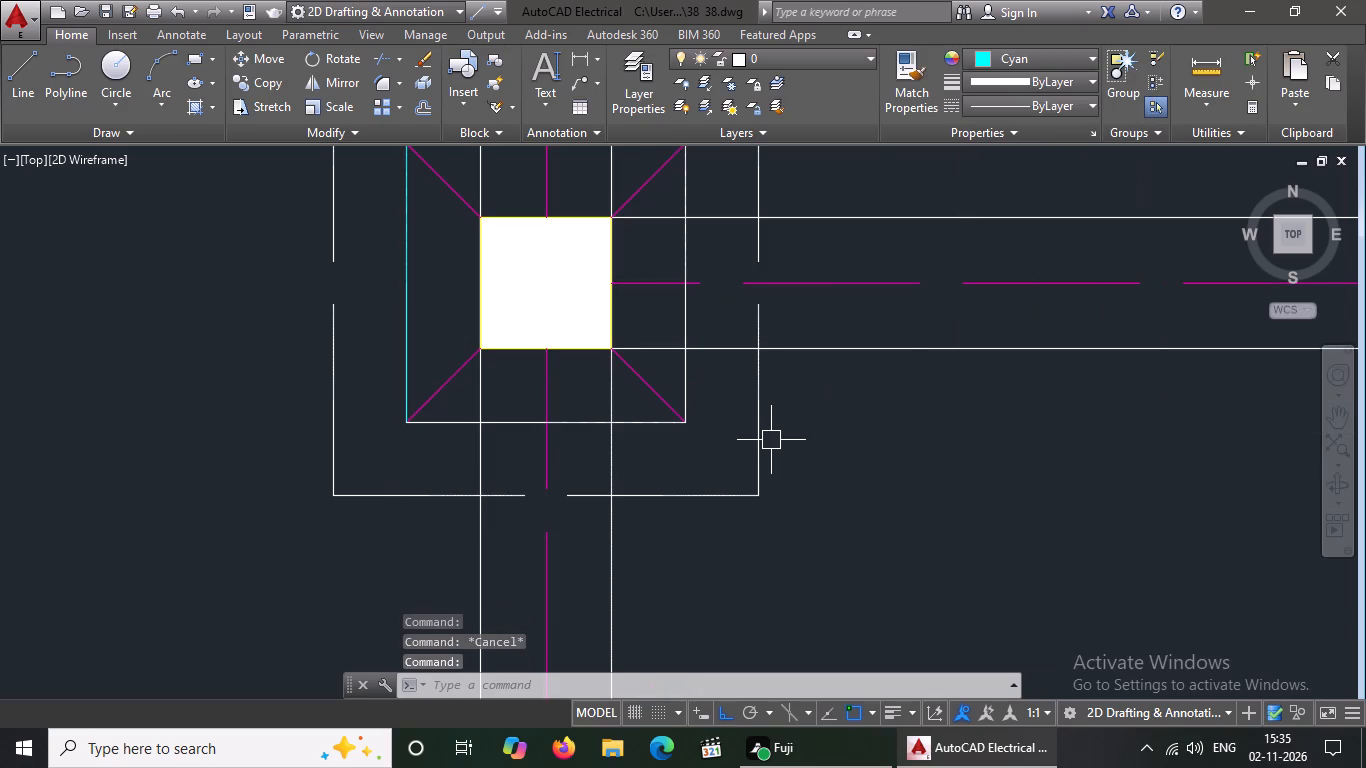
Set the east and south inner-square sides to Cyan on the same west-end footing.
click(691, 327)
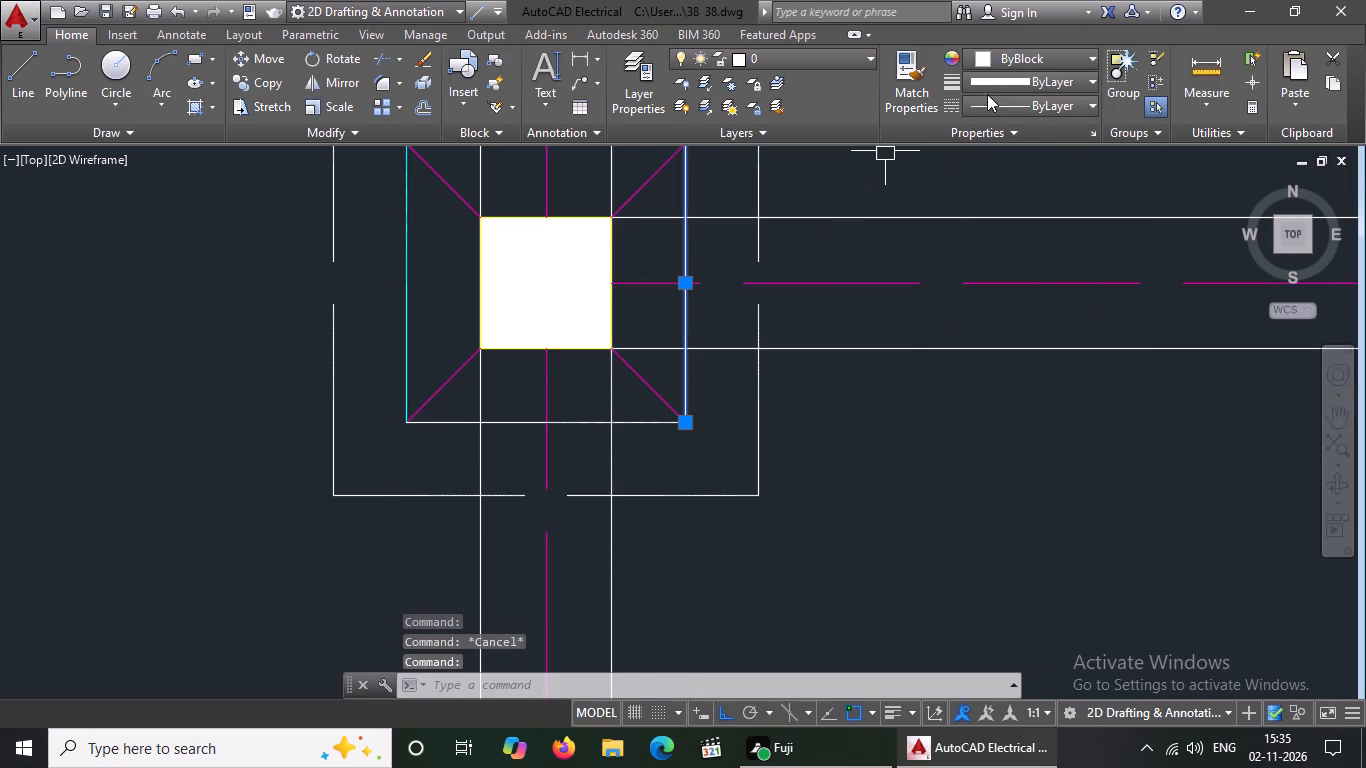
click(1016, 59)
click(1034, 262)
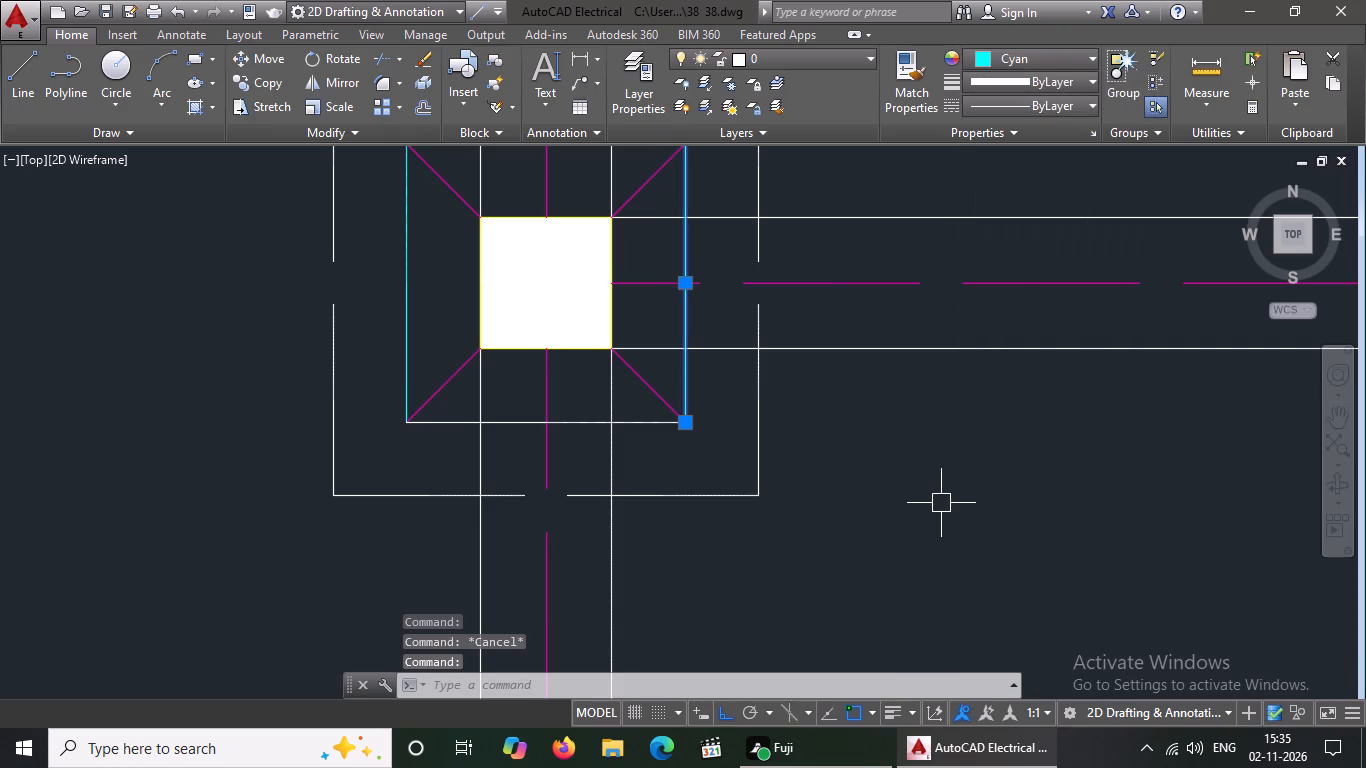
key(Escape)
click(590, 422)
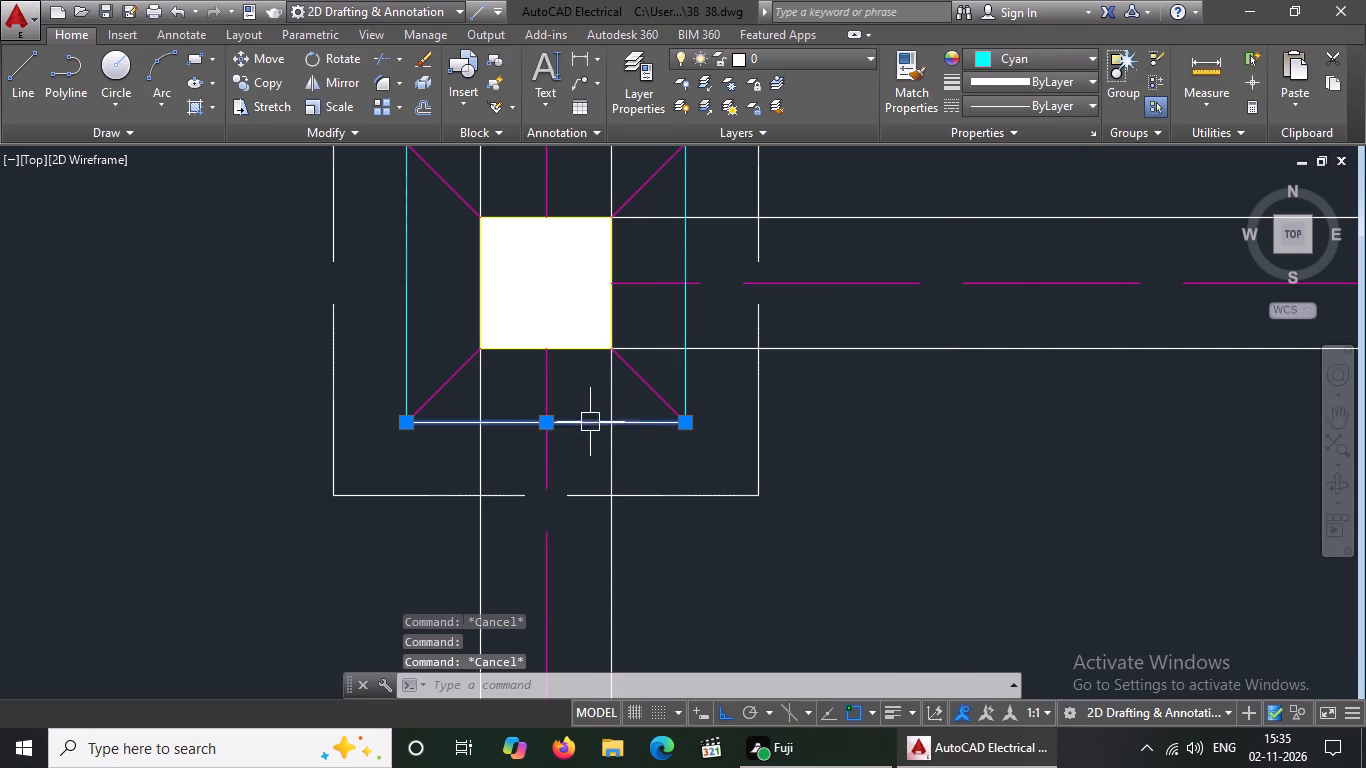
click(992, 52)
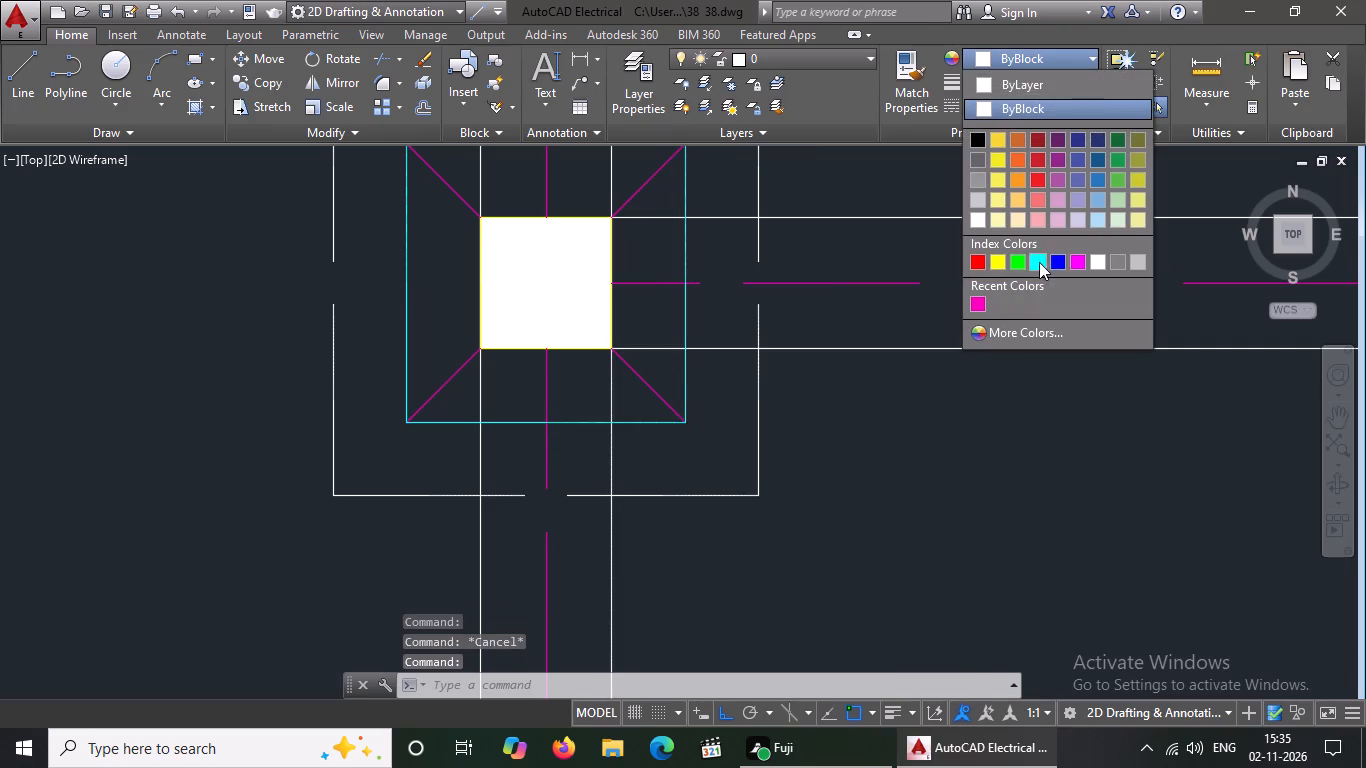
click(1039, 262)
key(Escape)
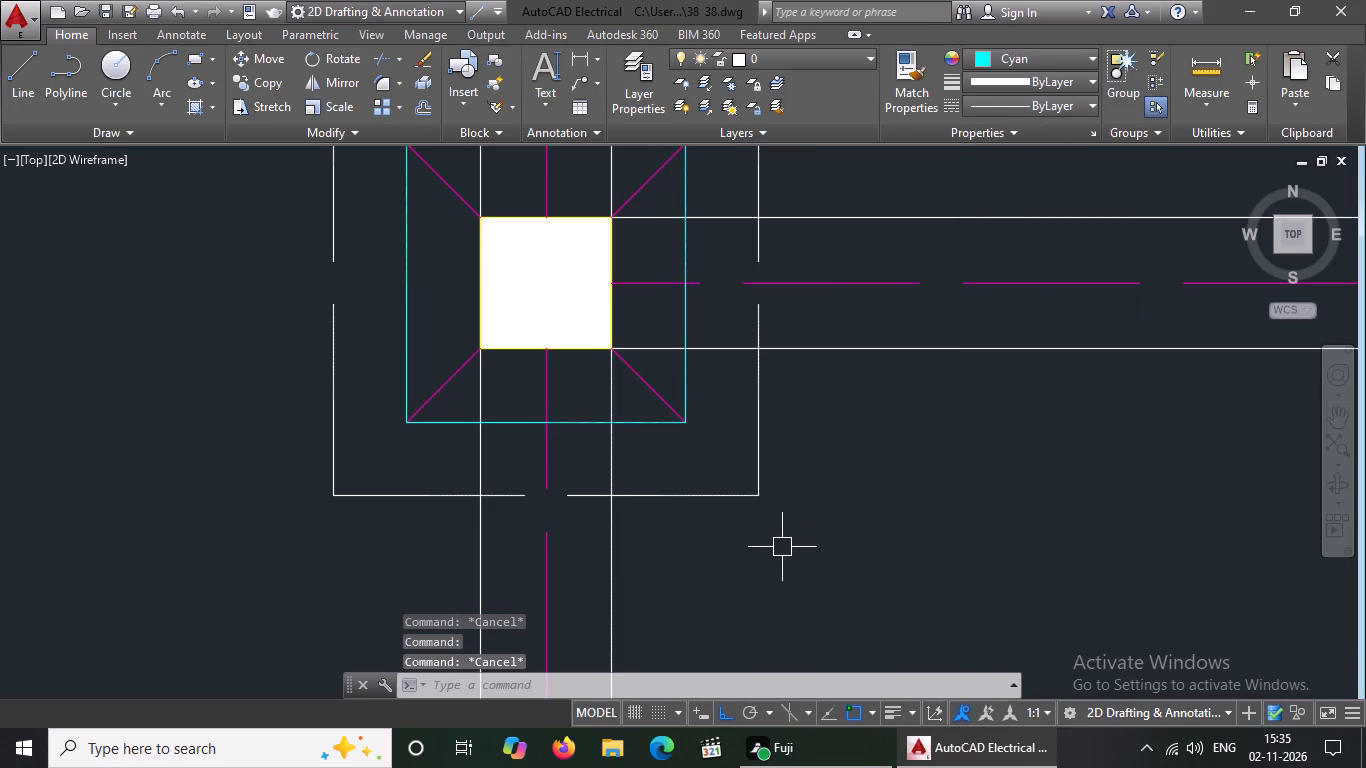
Set the north inner-square side to Cyan on the foundation plan's southwest corner footing.
scroll(702, 492, down, 5)
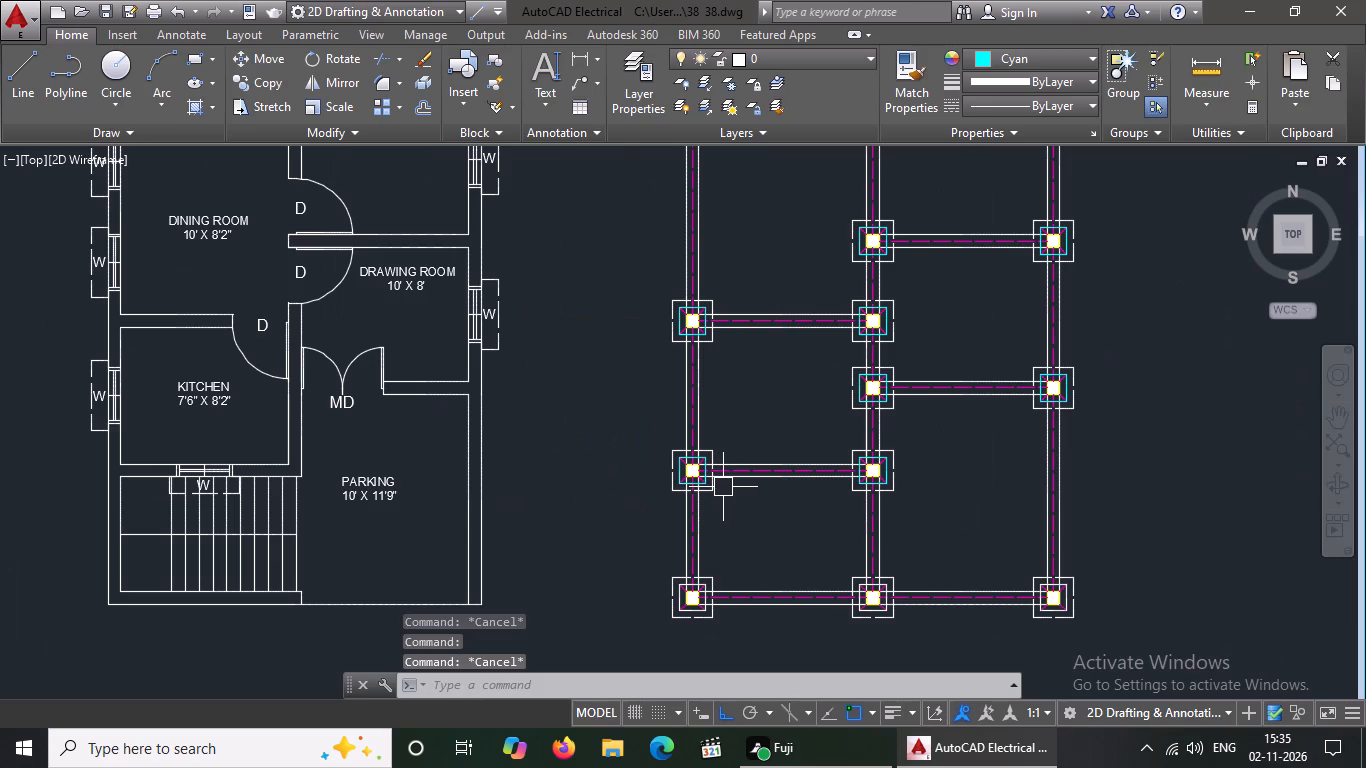
scroll(695, 618, up, 4)
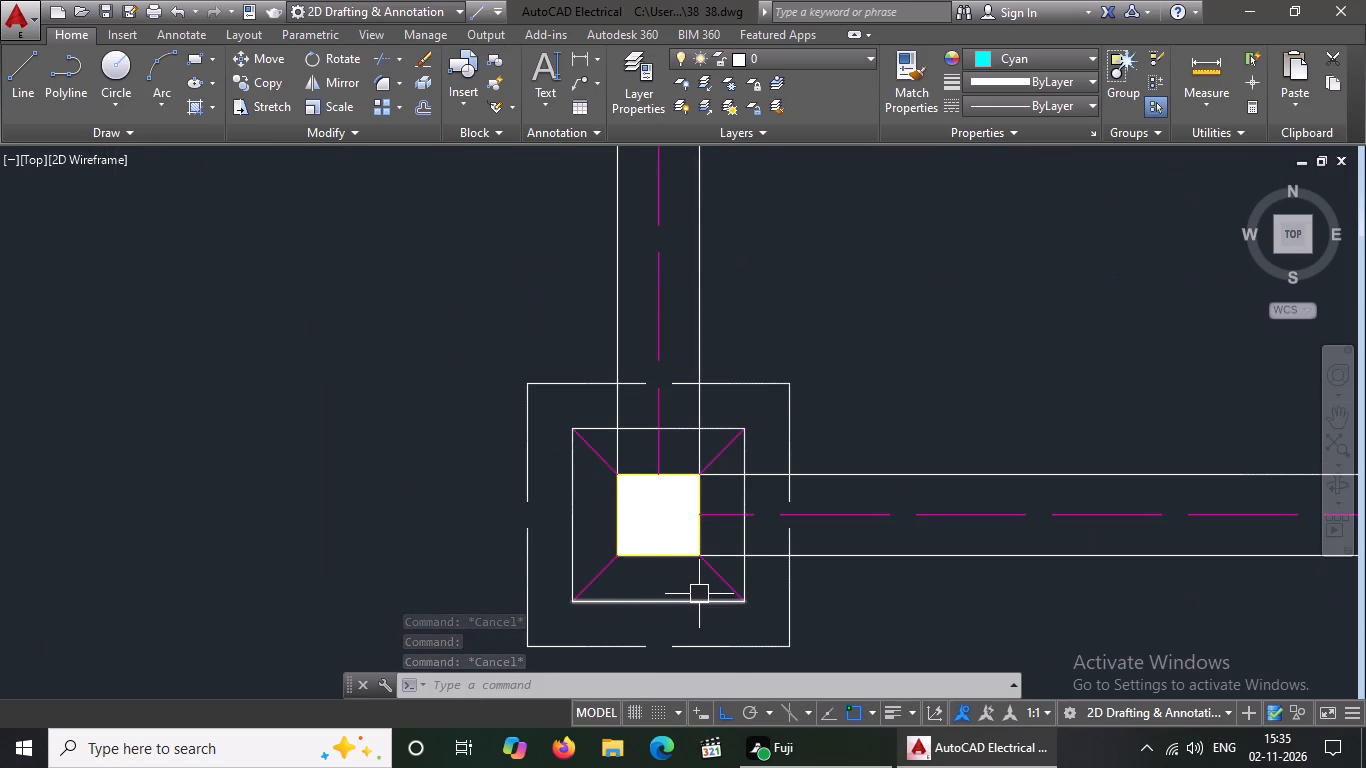
scroll(699, 417, up, 1)
click(672, 431)
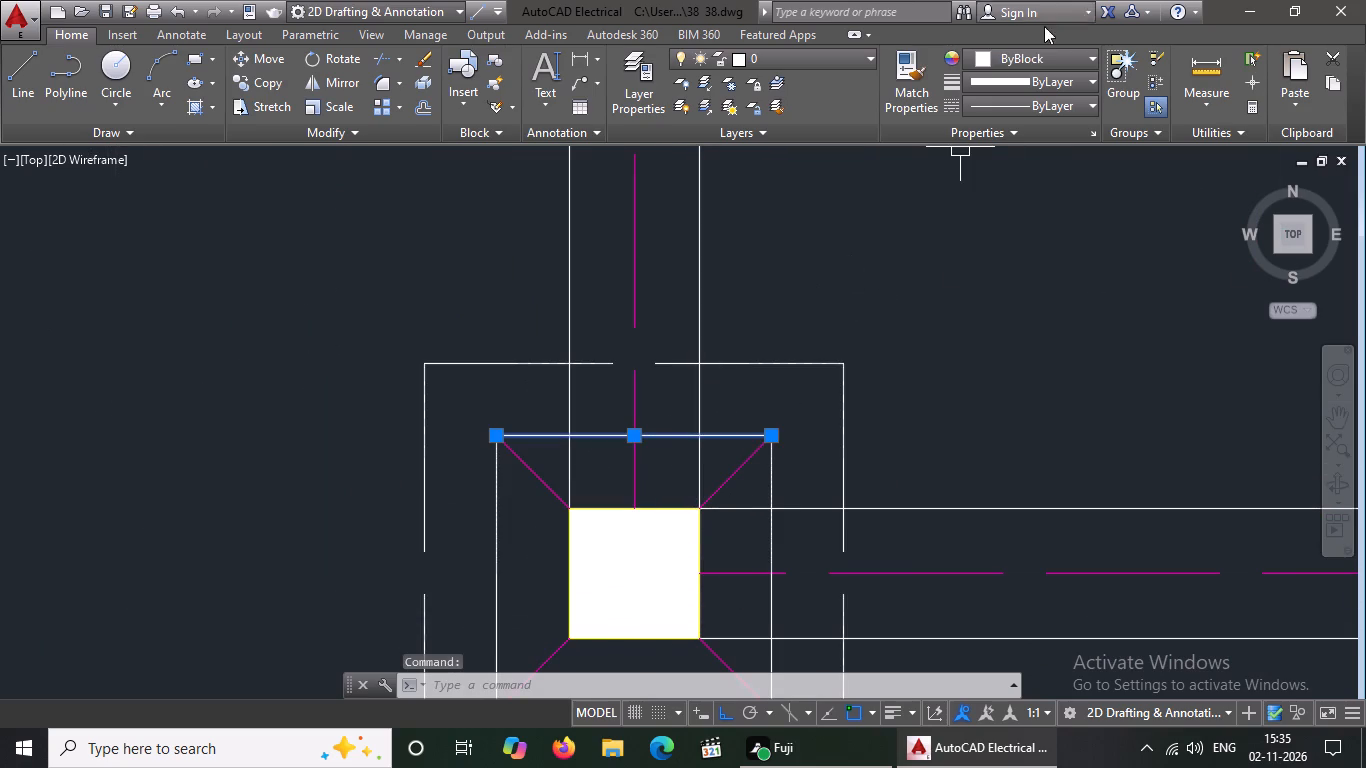
click(1021, 51)
click(1032, 262)
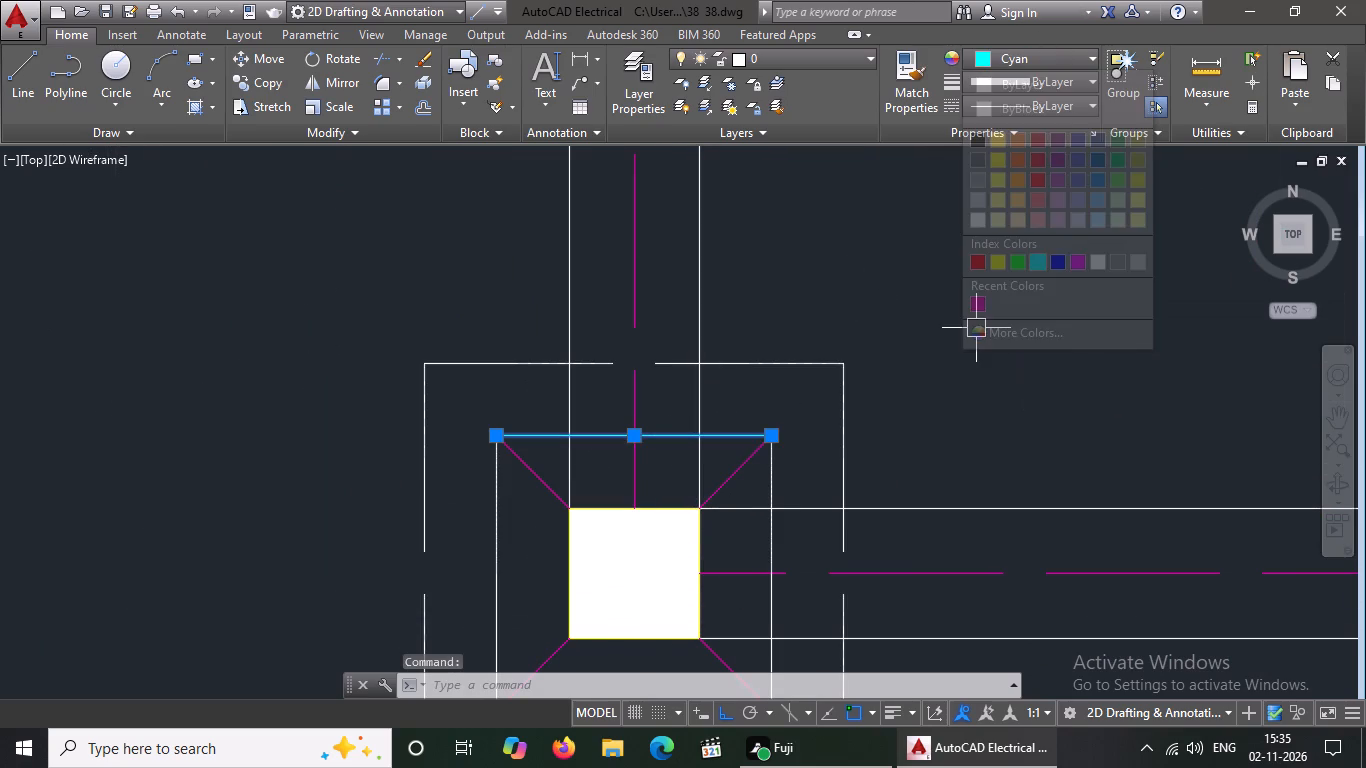
key(Escape)
Set the west and south inner-square sides to Cyan on the southwest corner footing.
scroll(970, 337, down, 5)
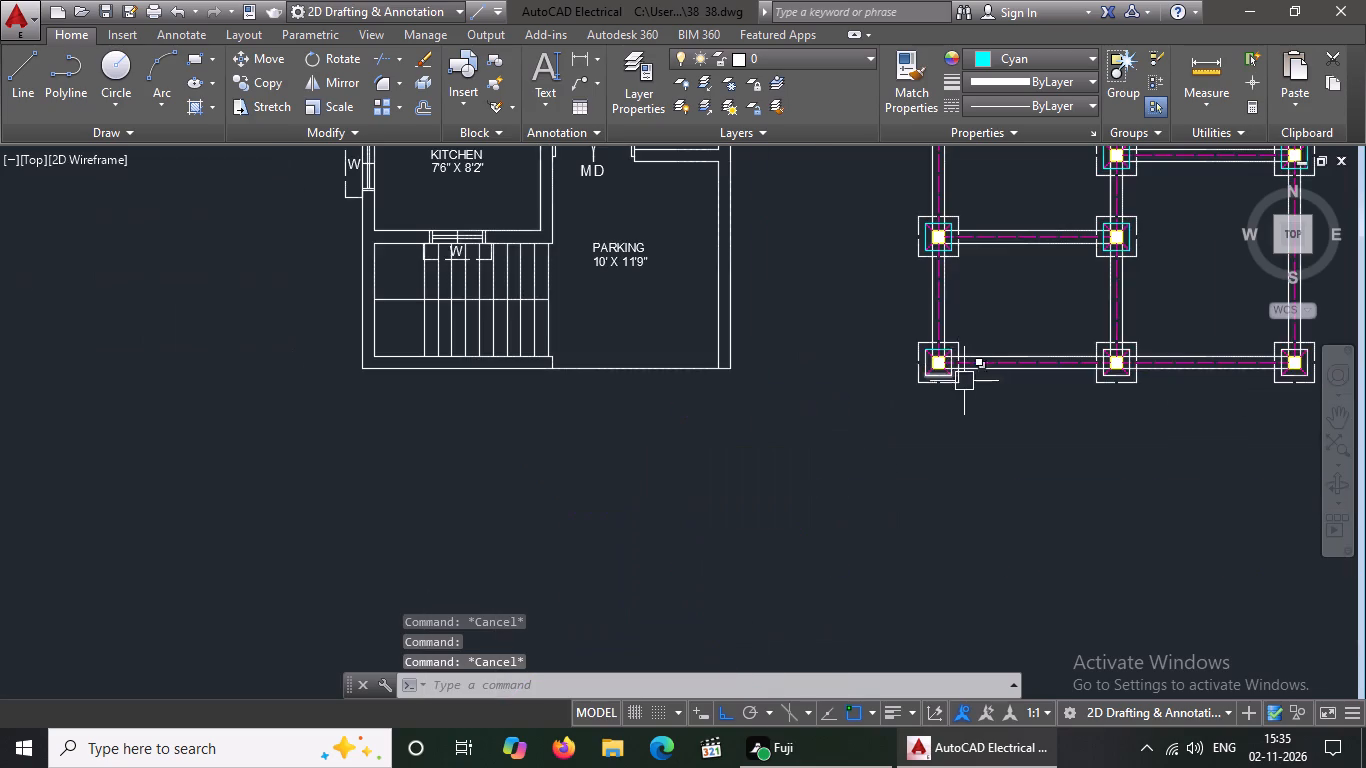
scroll(968, 382, up, 3)
click(783, 303)
click(1033, 51)
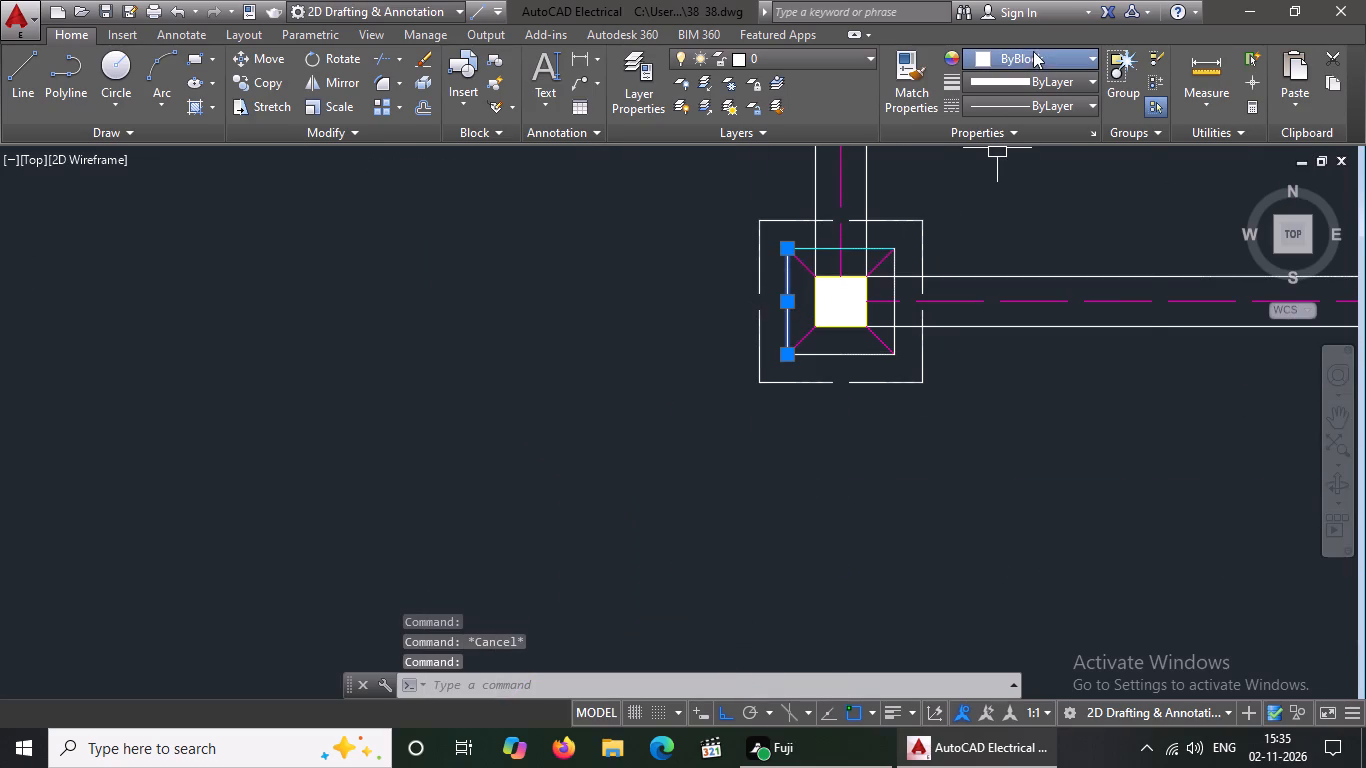
click(1041, 258)
key(Escape)
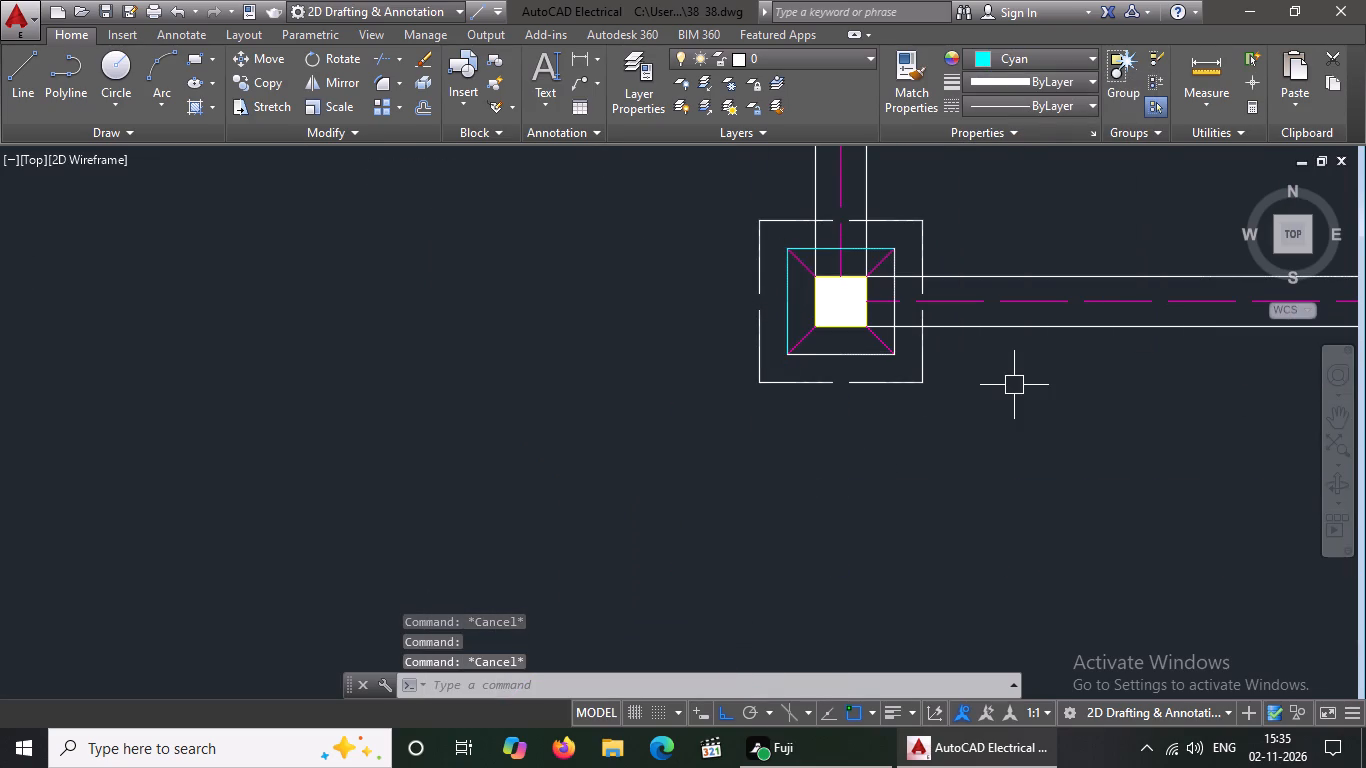
click(848, 350)
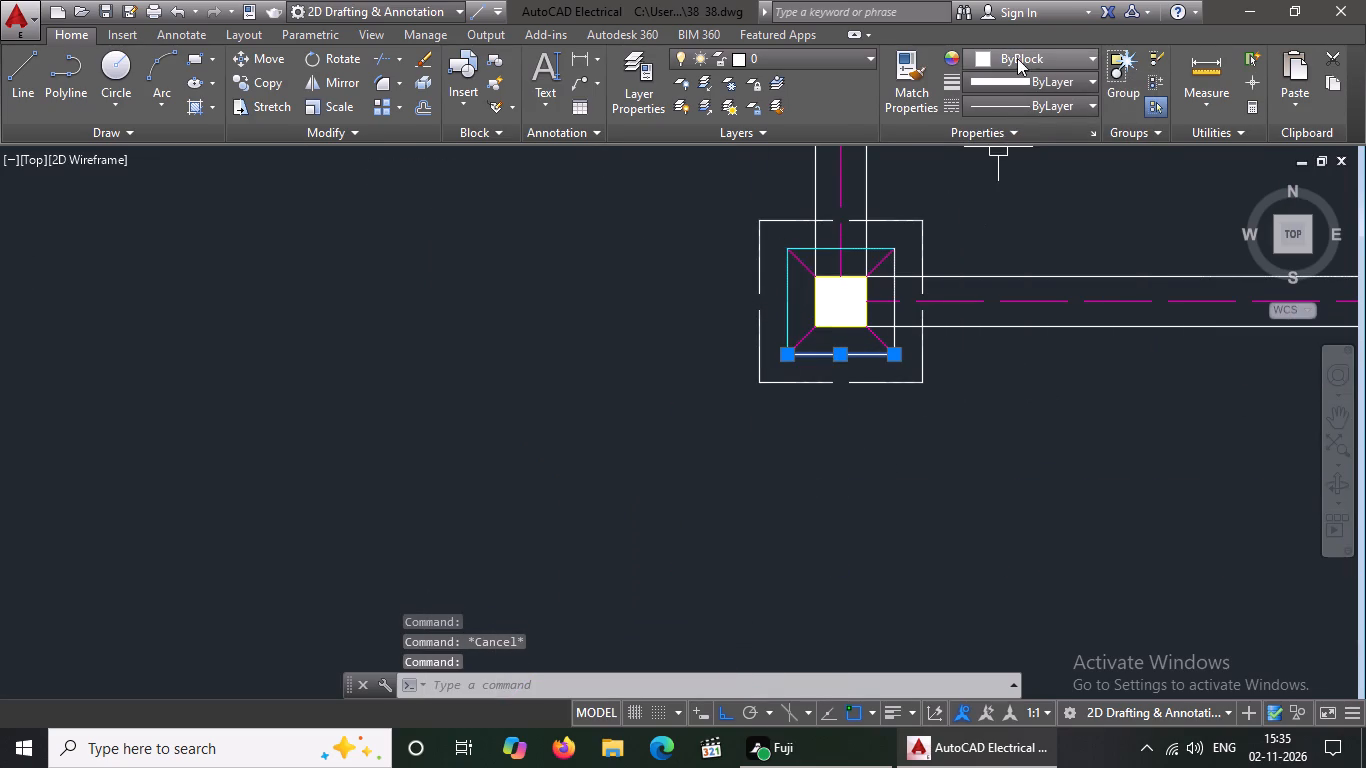
click(1017, 56)
click(1039, 263)
key(Escape)
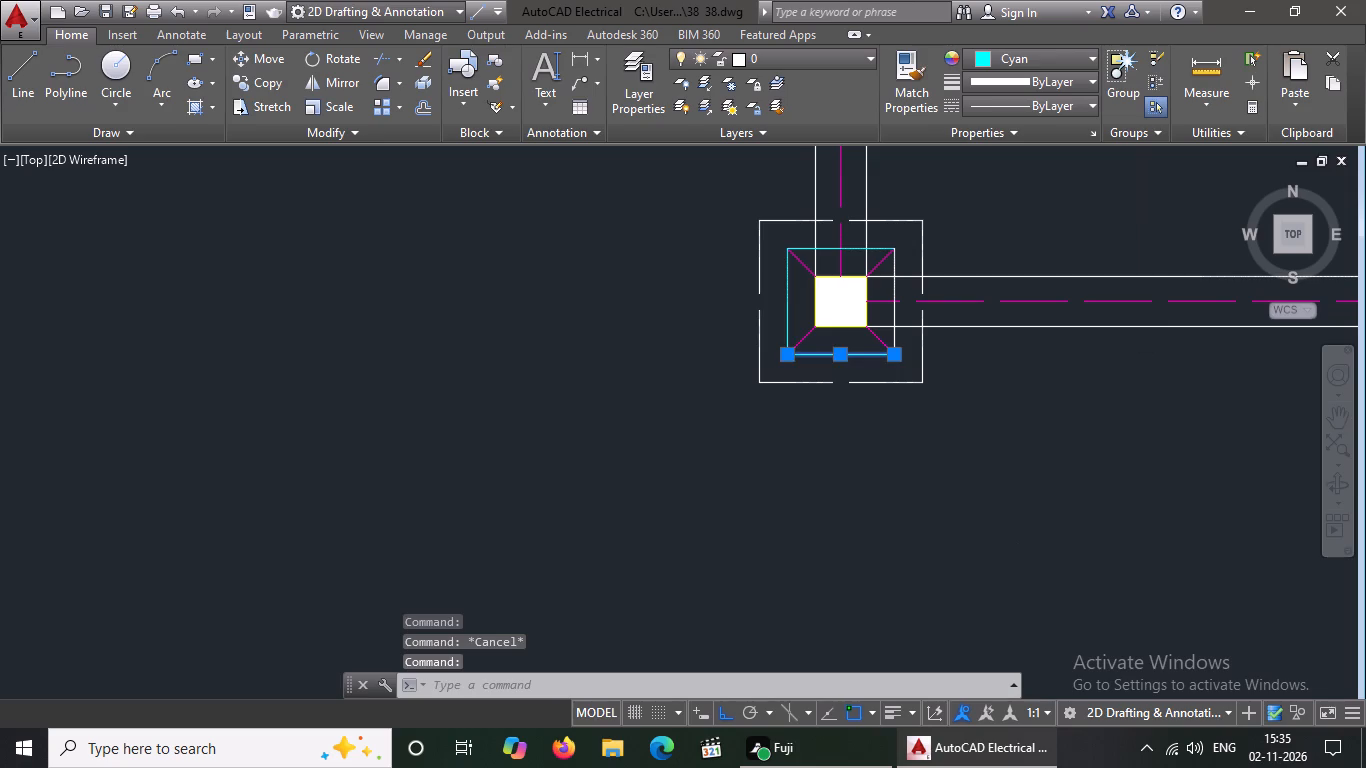
scroll(924, 304, up, 2)
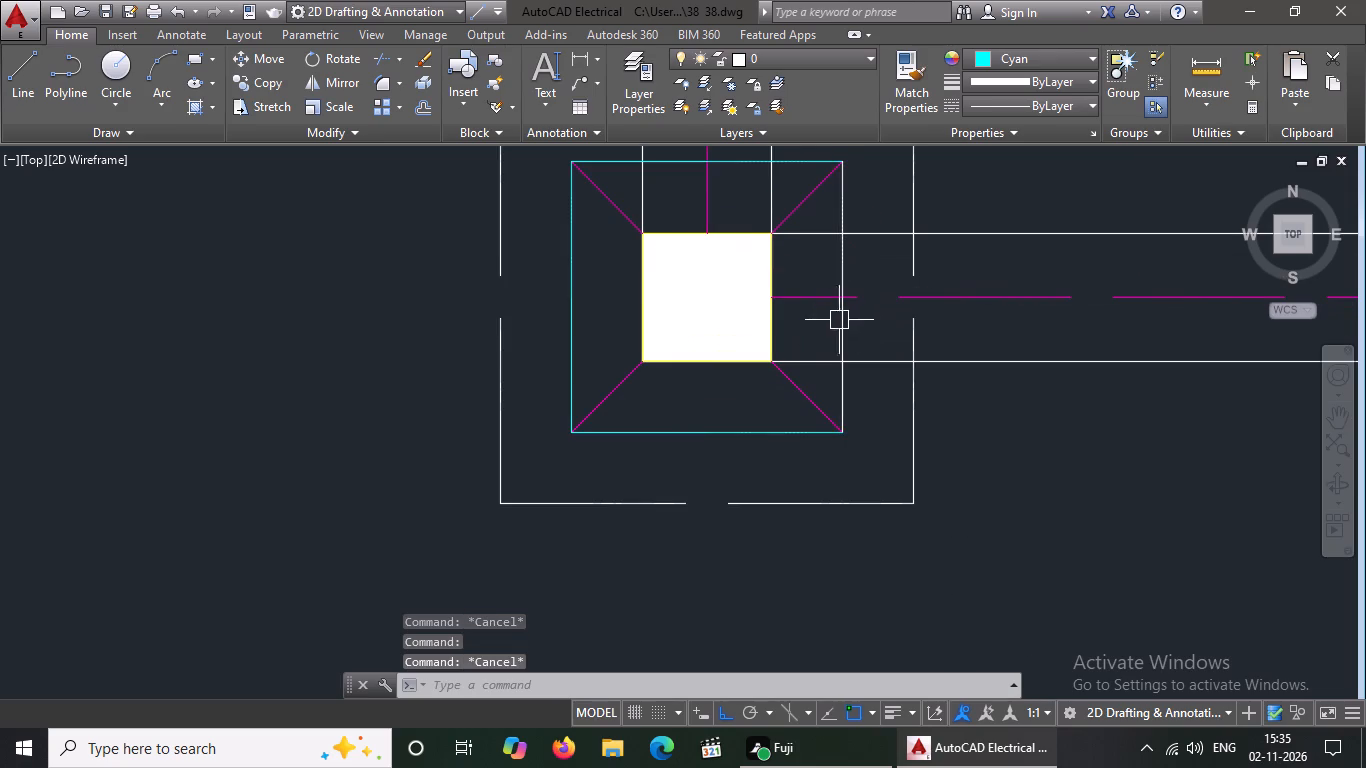
Set the east inner-square side to Cyan on the foundation plan's southwest corner footing.
click(846, 314)
click(1030, 56)
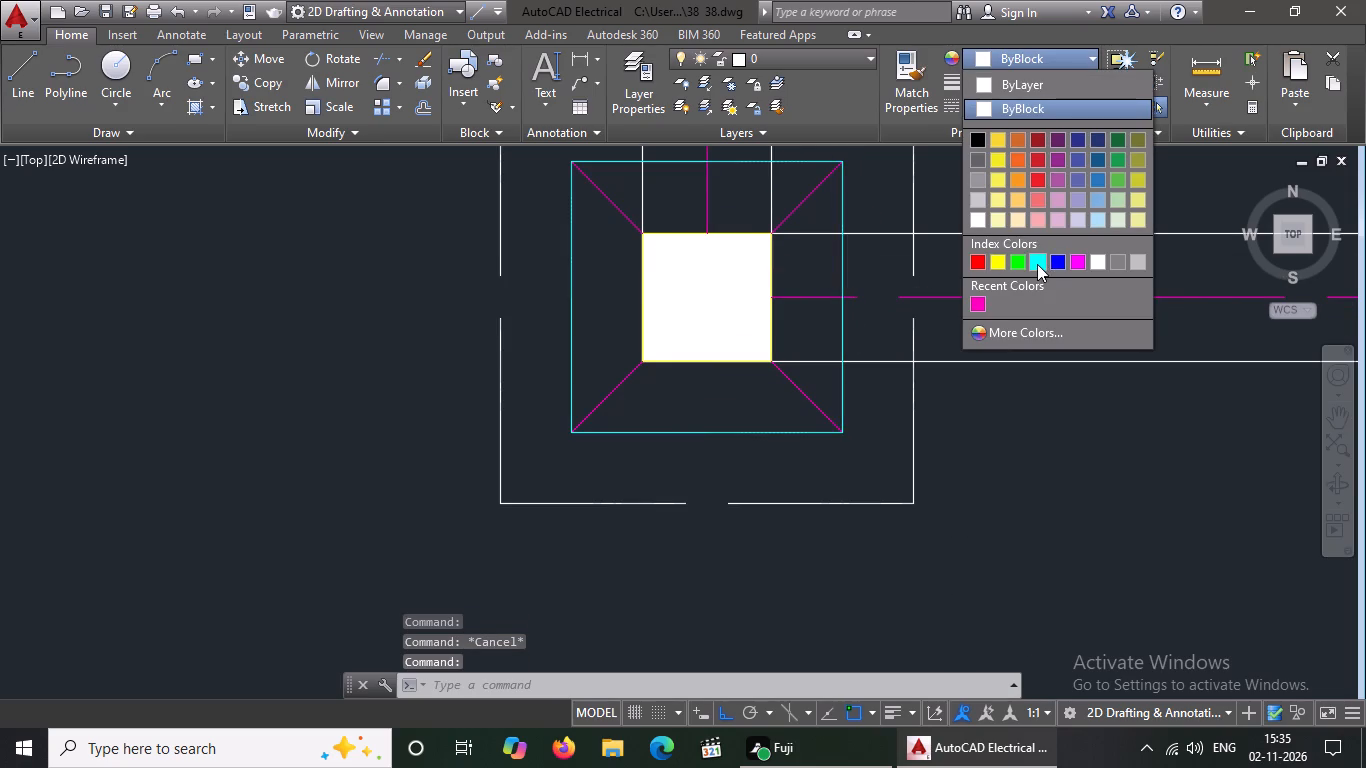
click(1037, 264)
key(Escape)
Set the west and north inner-square sides to Cyan on the middle footing of the southernmost row.
scroll(1053, 610, down, 6)
scroll(1309, 625, up, 2)
scroll(1072, 641, up, 2)
scroll(679, 565, up, 1)
click(725, 507)
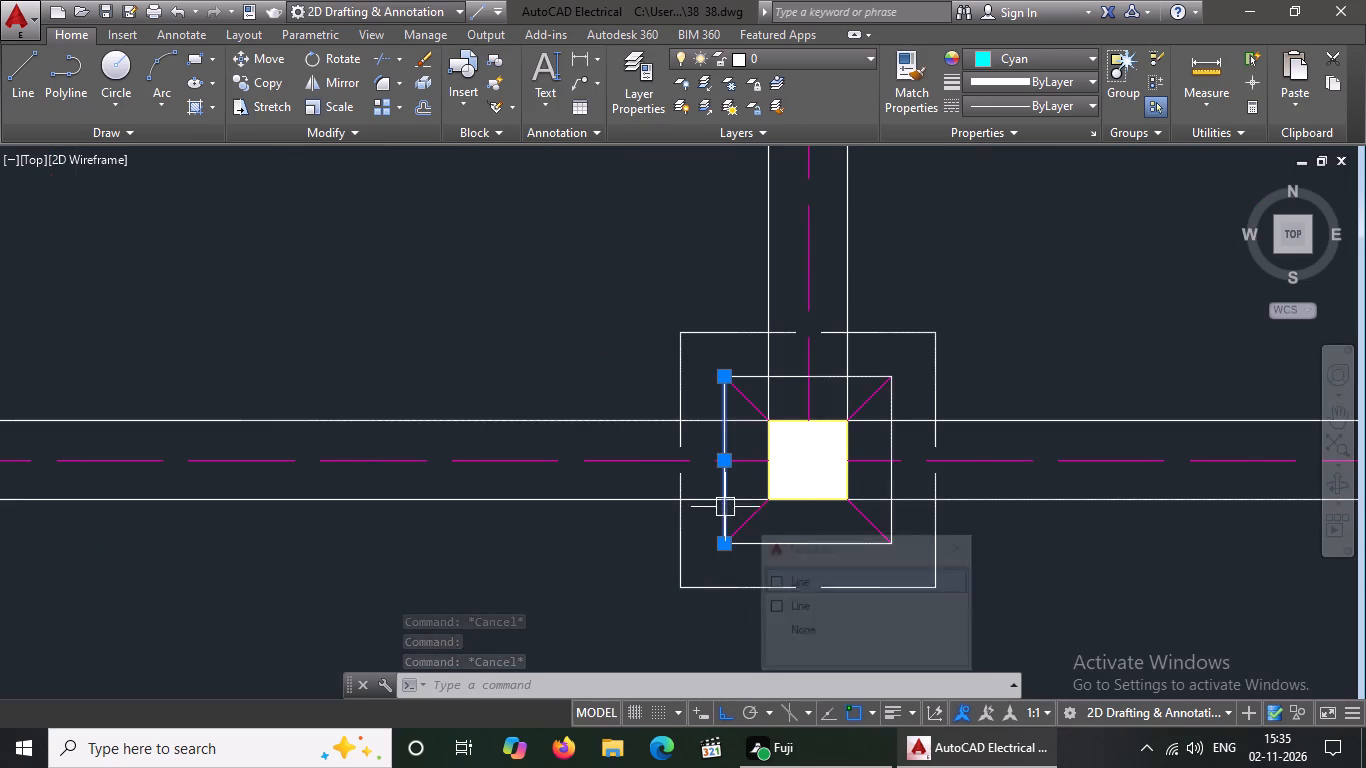
click(1028, 59)
click(1035, 259)
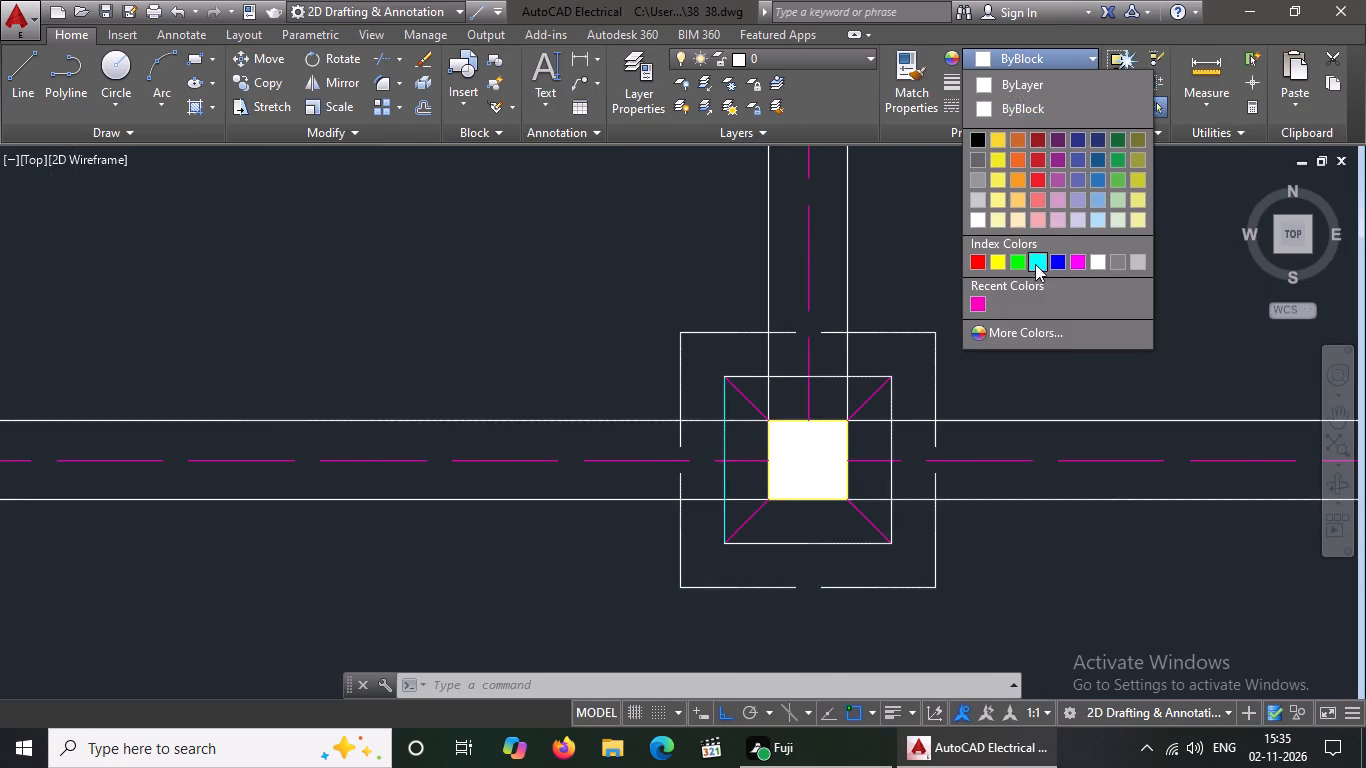
key(Escape)
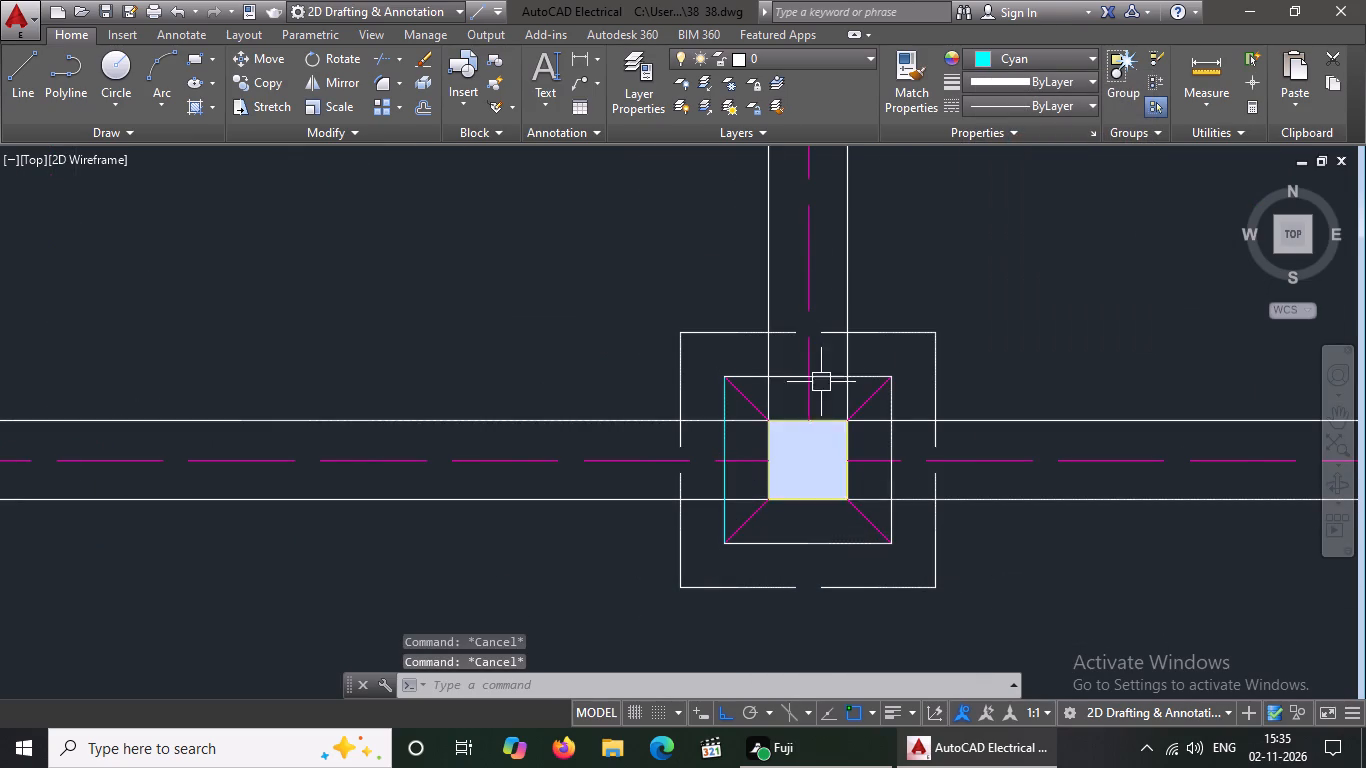
click(830, 381)
click(1010, 55)
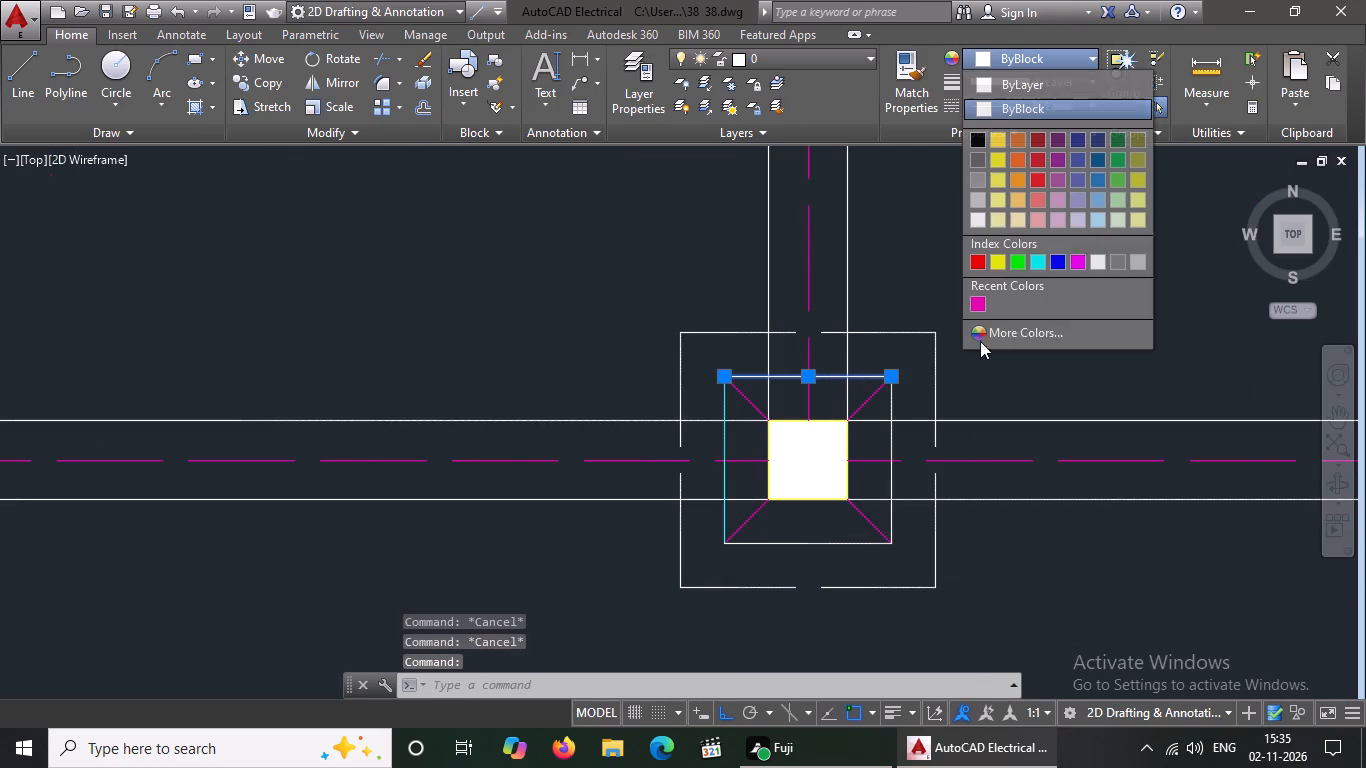
click(1036, 263)
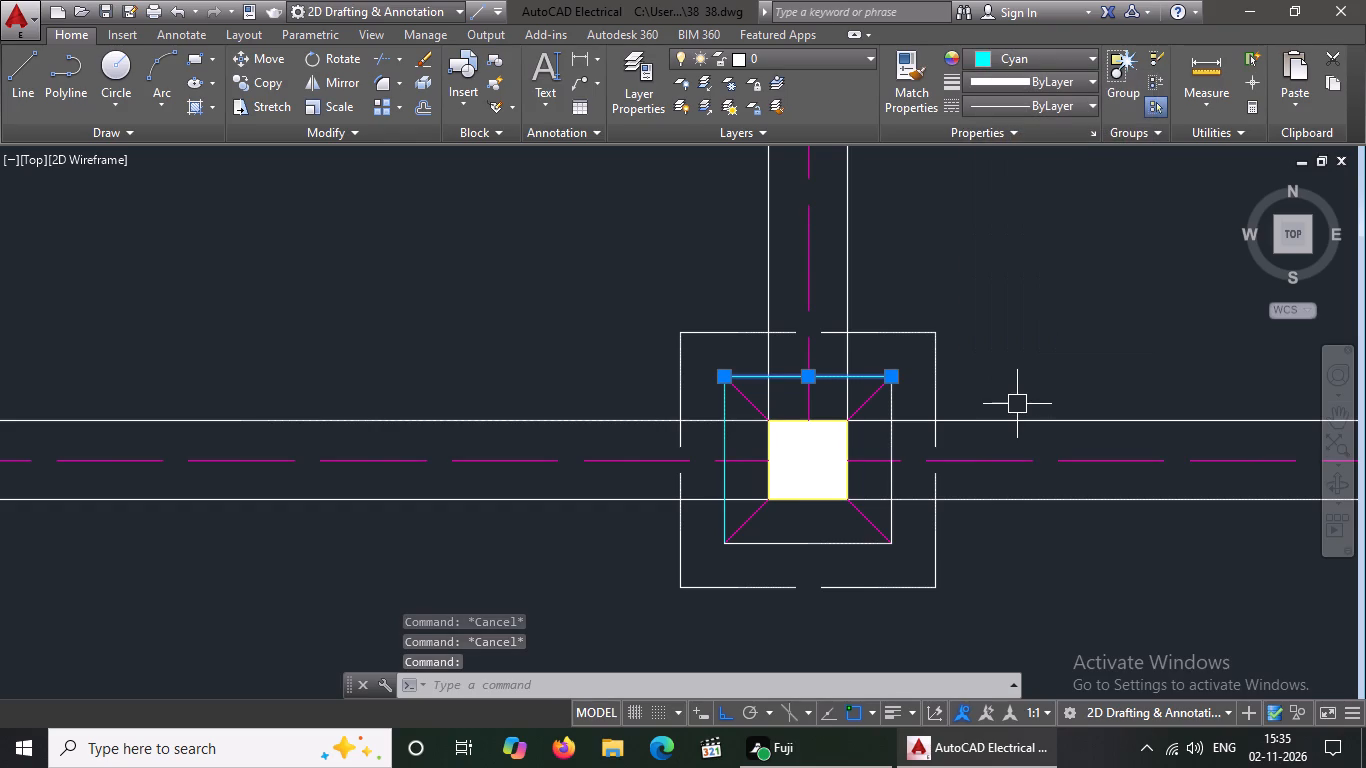
key(Escape)
Set the east and south inner-square sides to Cyan on the same middle footing of the southernmost row.
scroll(1018, 403, up, 1)
click(816, 459)
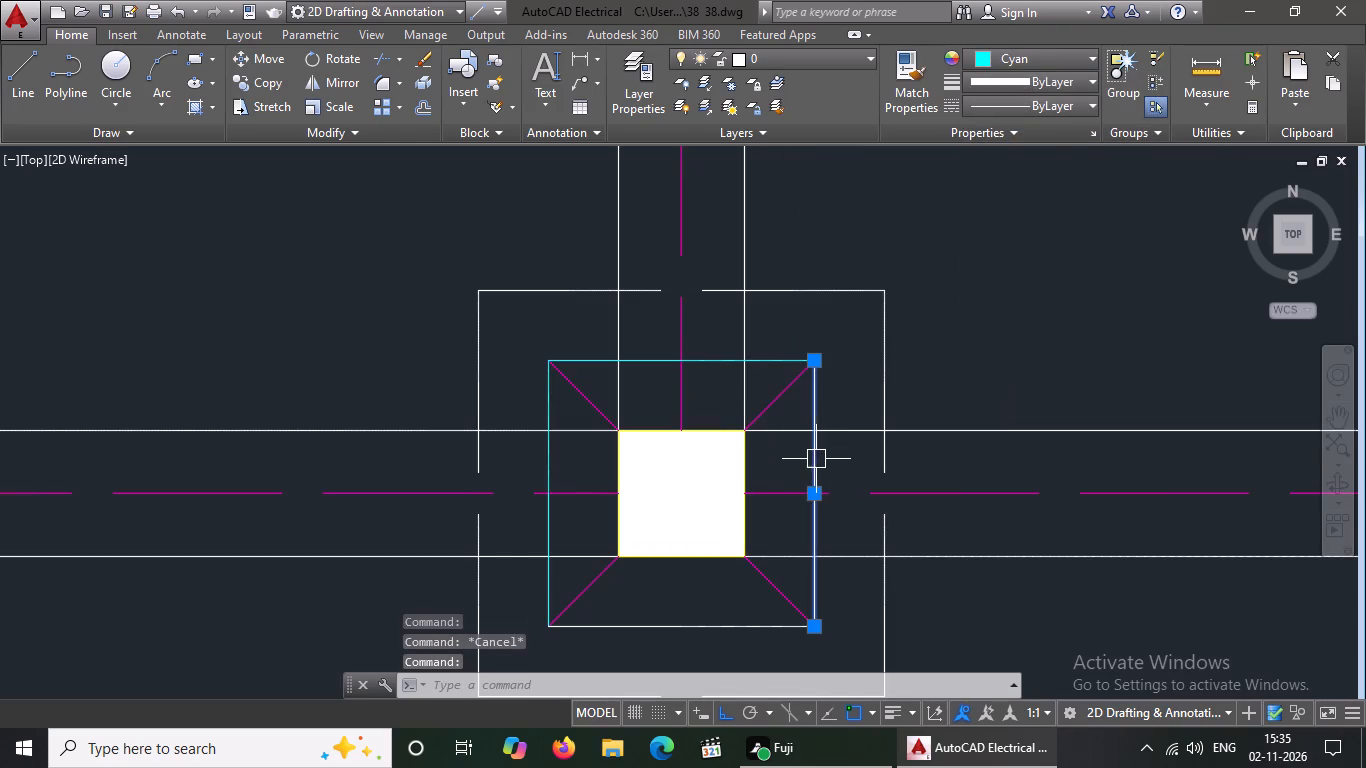
click(1037, 55)
click(1033, 259)
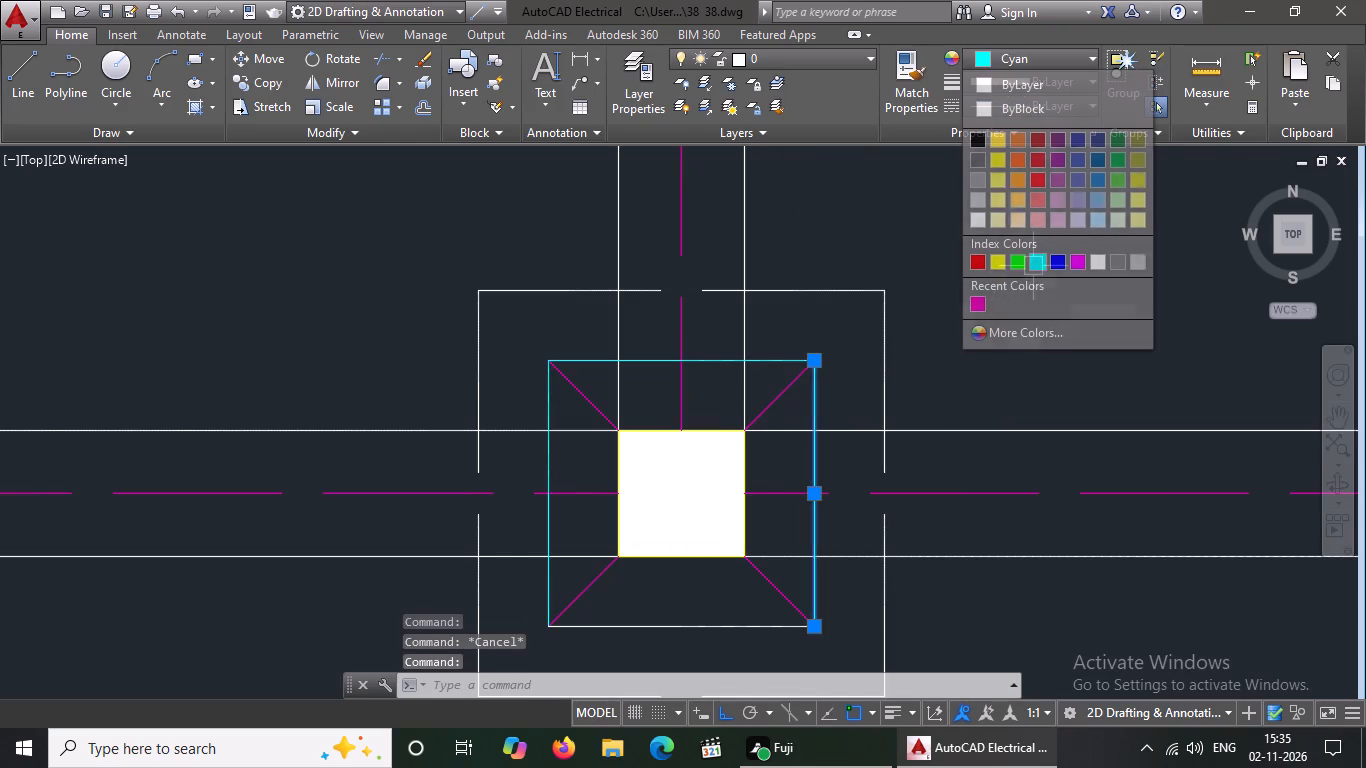
scroll(976, 319, down, 3)
key(Escape)
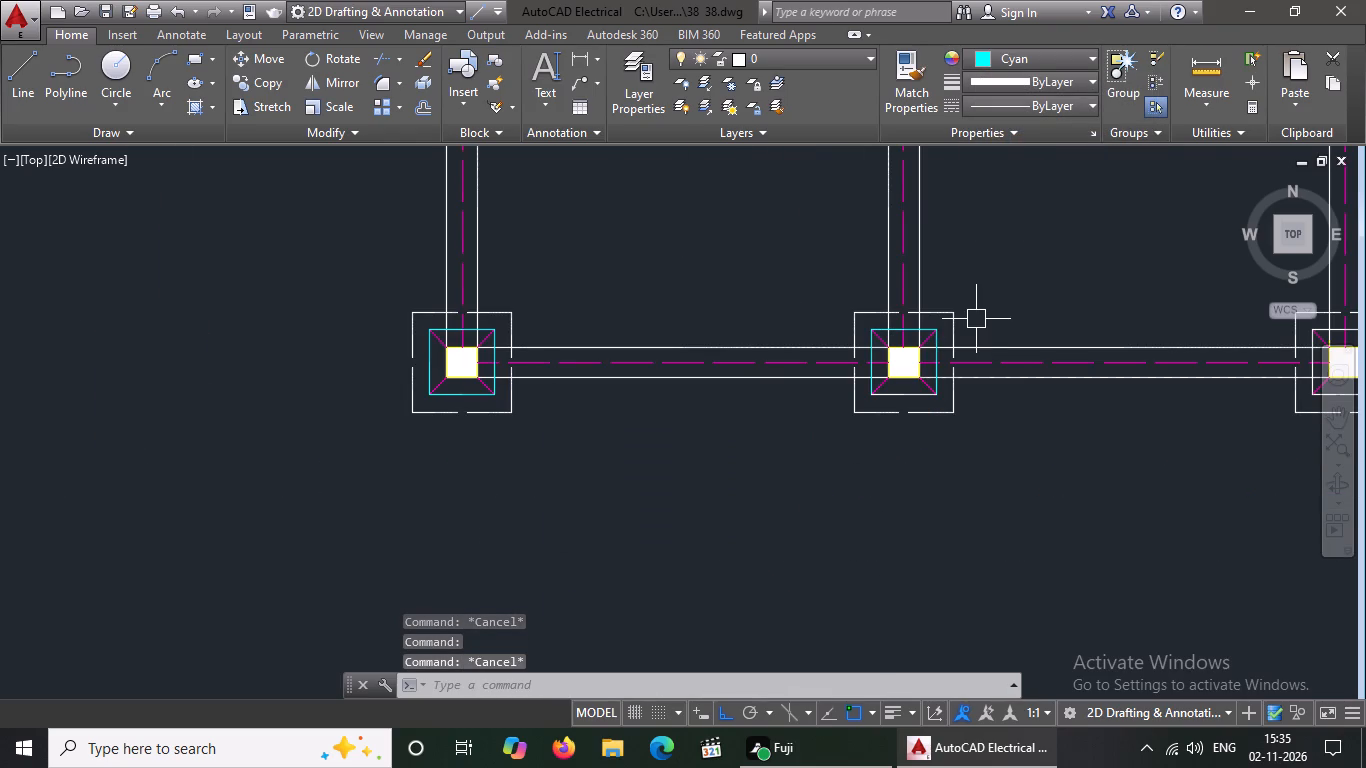
scroll(937, 424, up, 2)
click(822, 357)
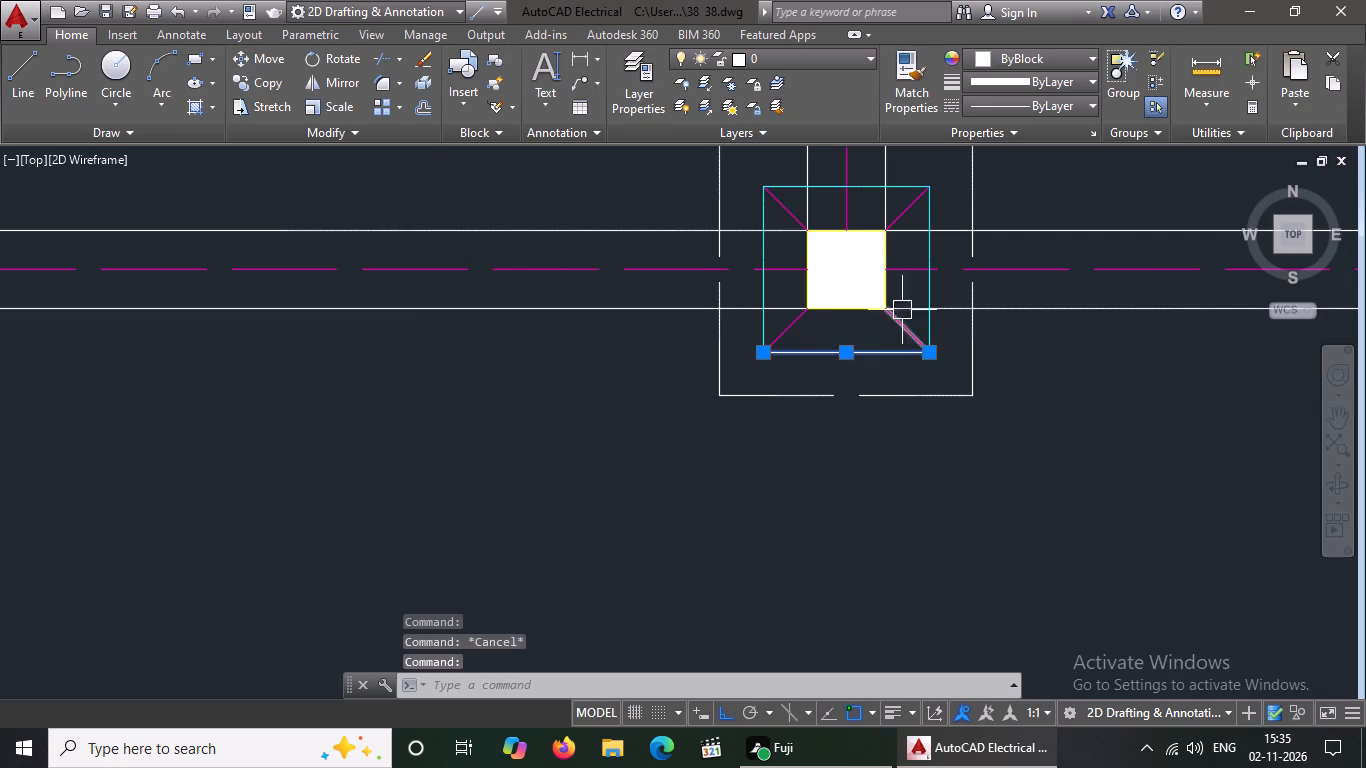
click(1040, 58)
click(1037, 257)
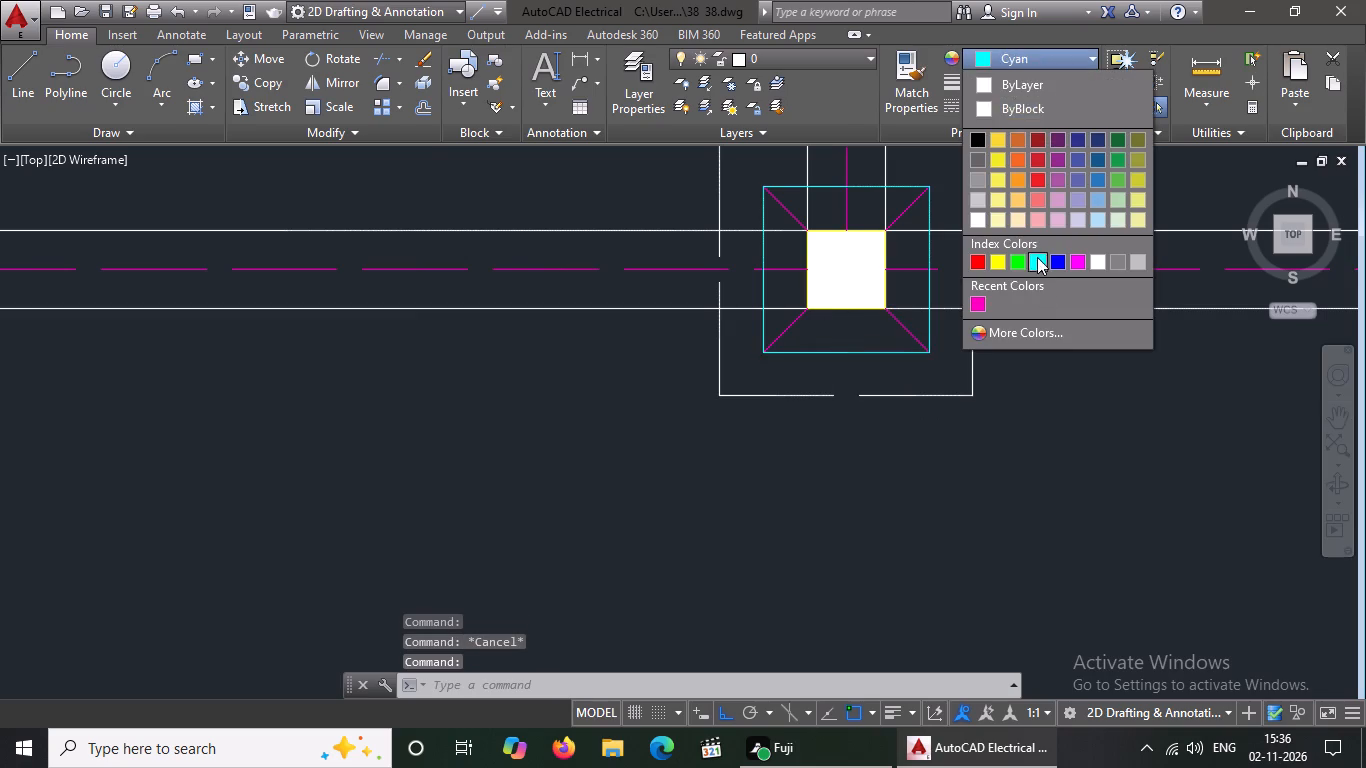
key(Escape)
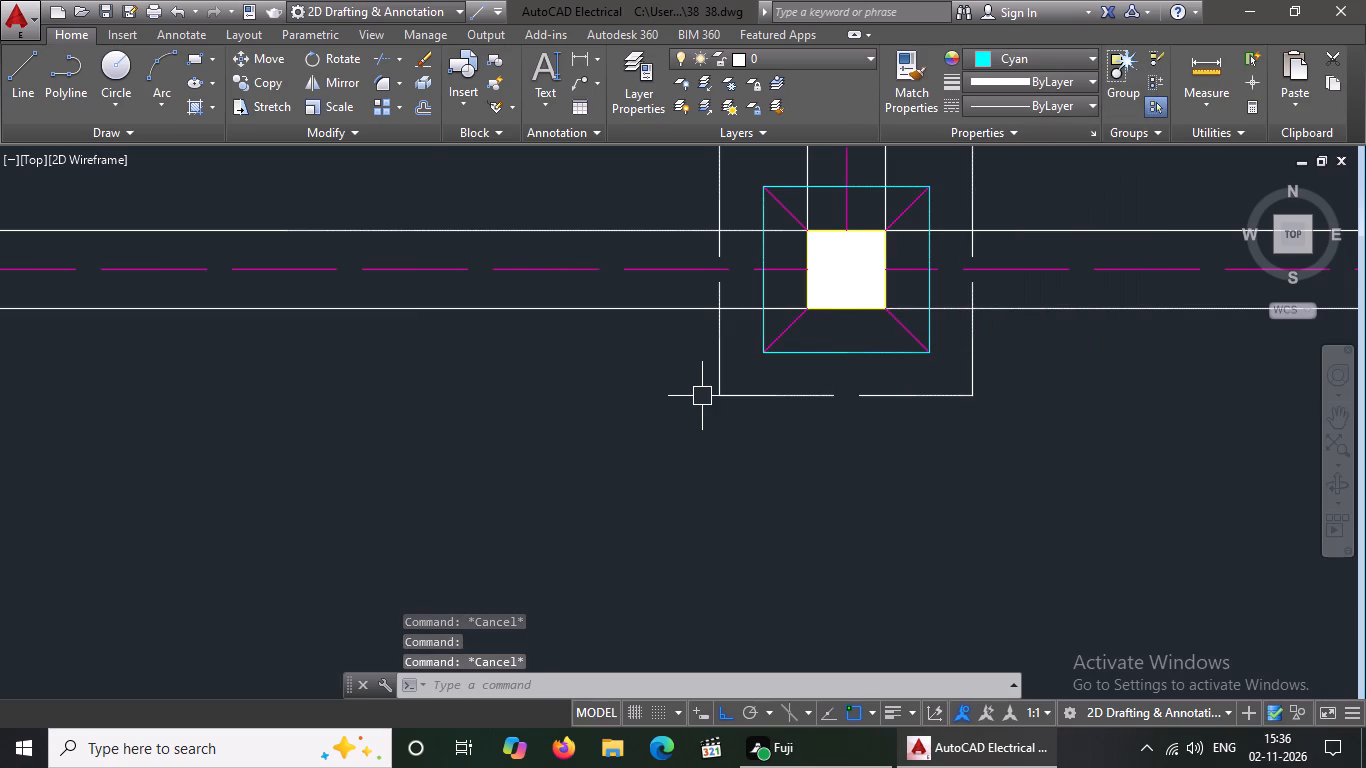
Erase the short stray yellow line above the column's northwest corner on the southeast corner footing.
scroll(702, 396, down, 3)
scroll(998, 339, up, 2)
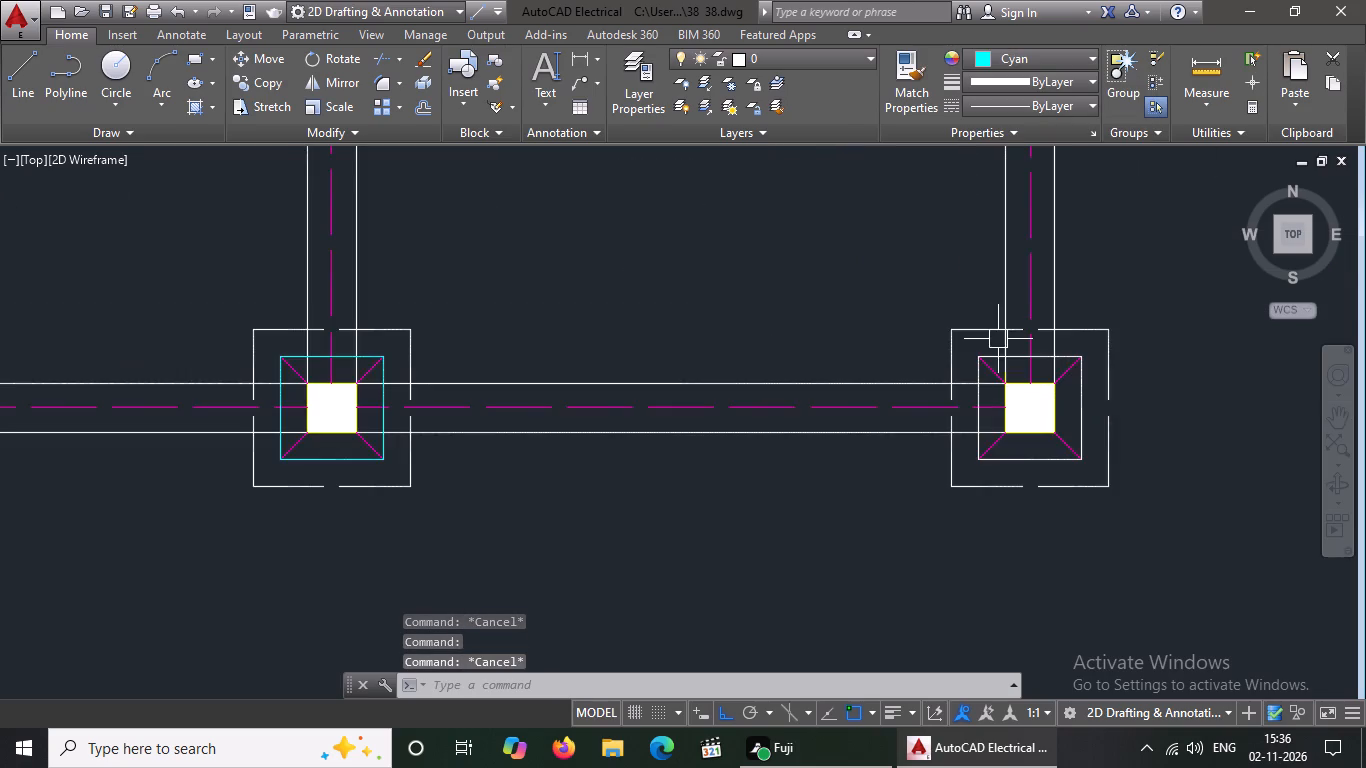
scroll(1016, 349, up, 3)
click(1018, 376)
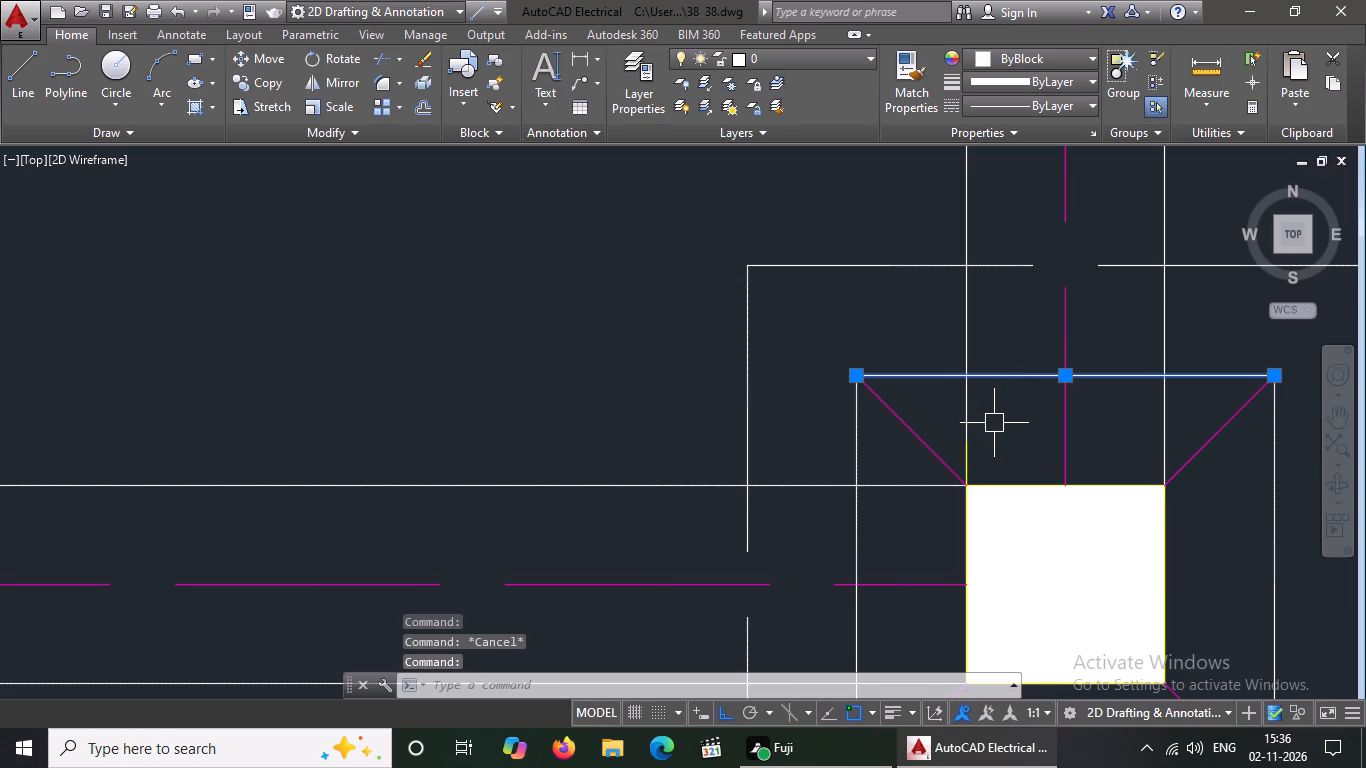
key(Escape)
click(944, 420)
click(995, 498)
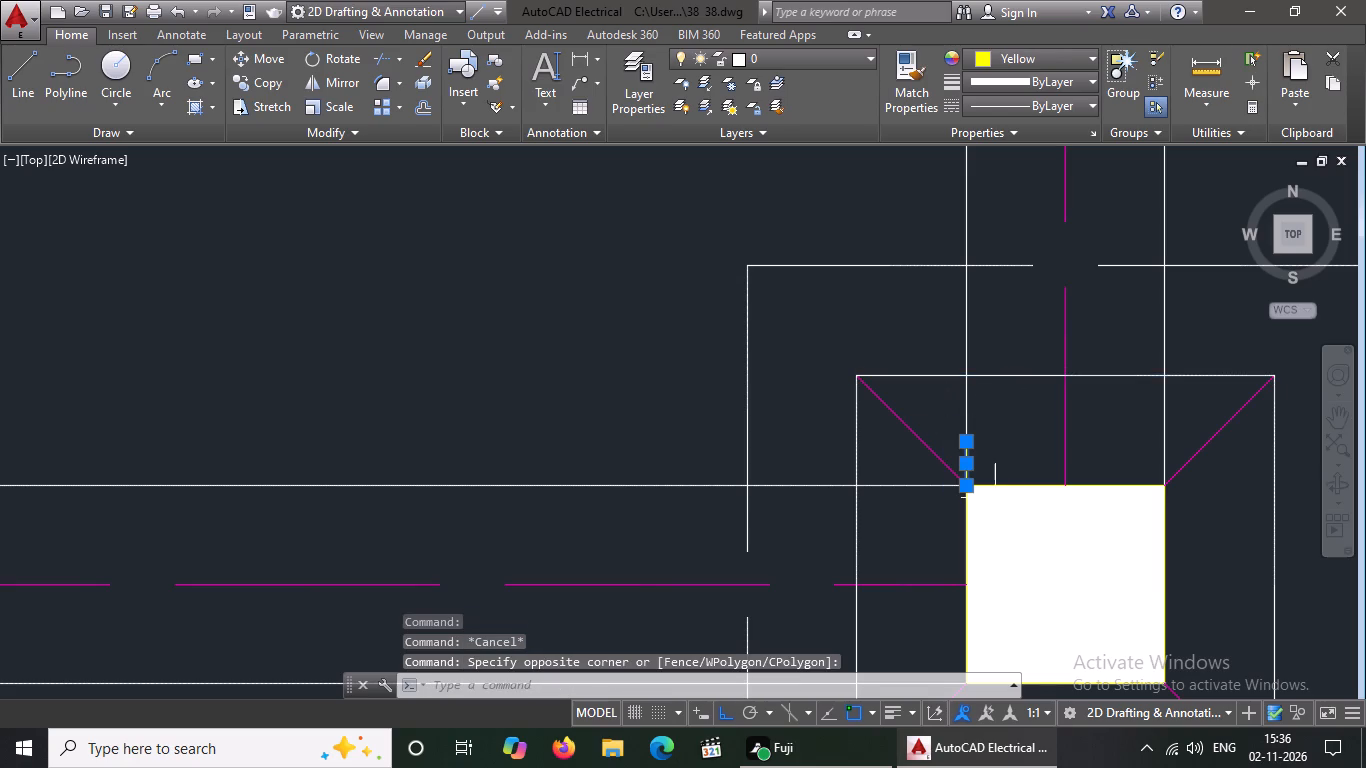
key(Delete)
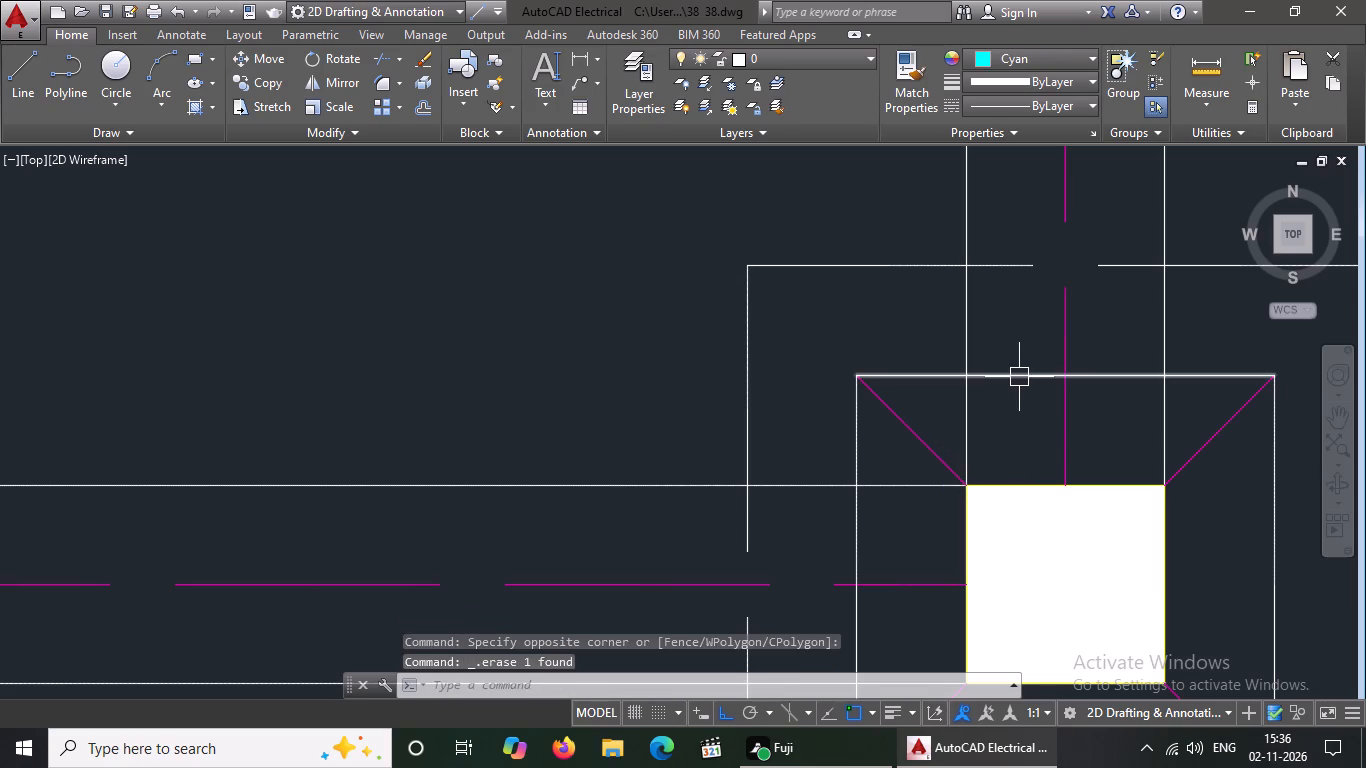
Set the north and east inner-square sides to Cyan on the southeast corner footing.
click(1019, 377)
scroll(1021, 380, down, 5)
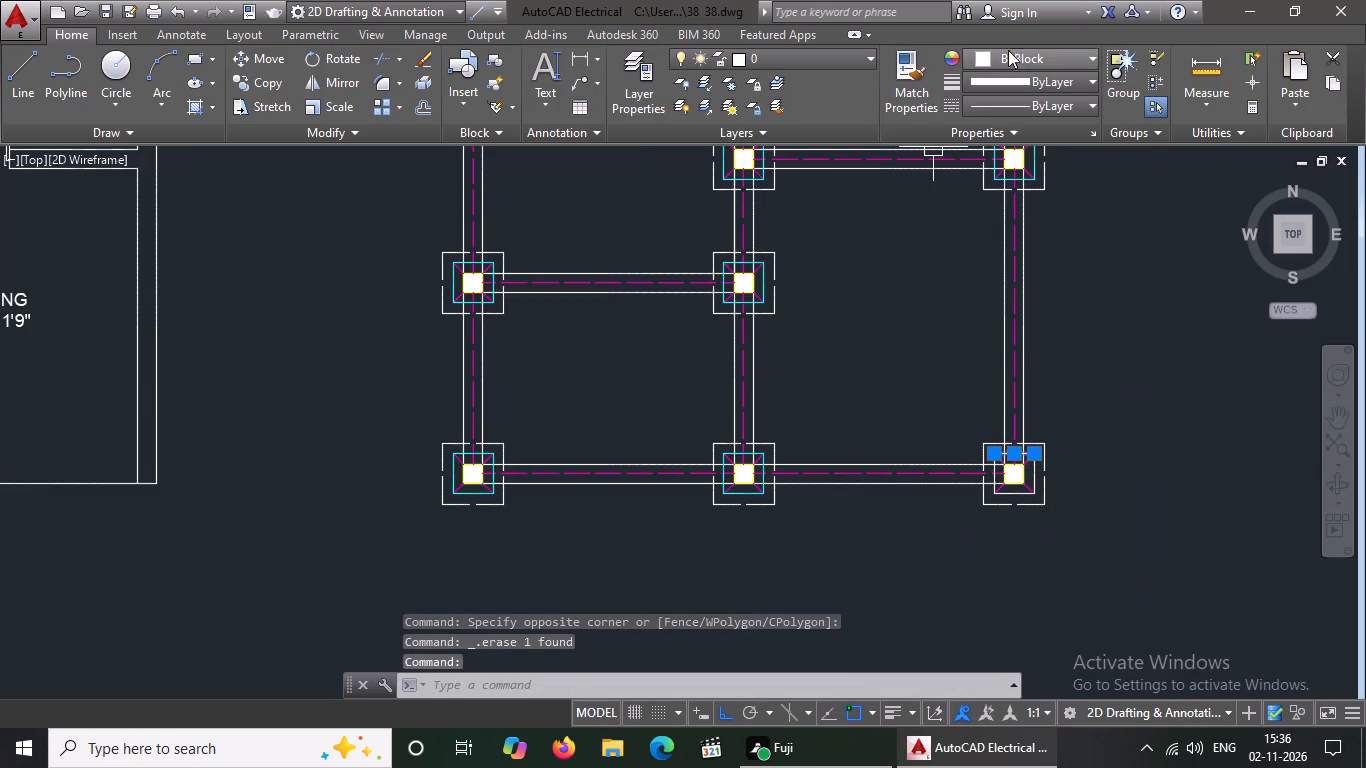
click(1020, 51)
click(1036, 267)
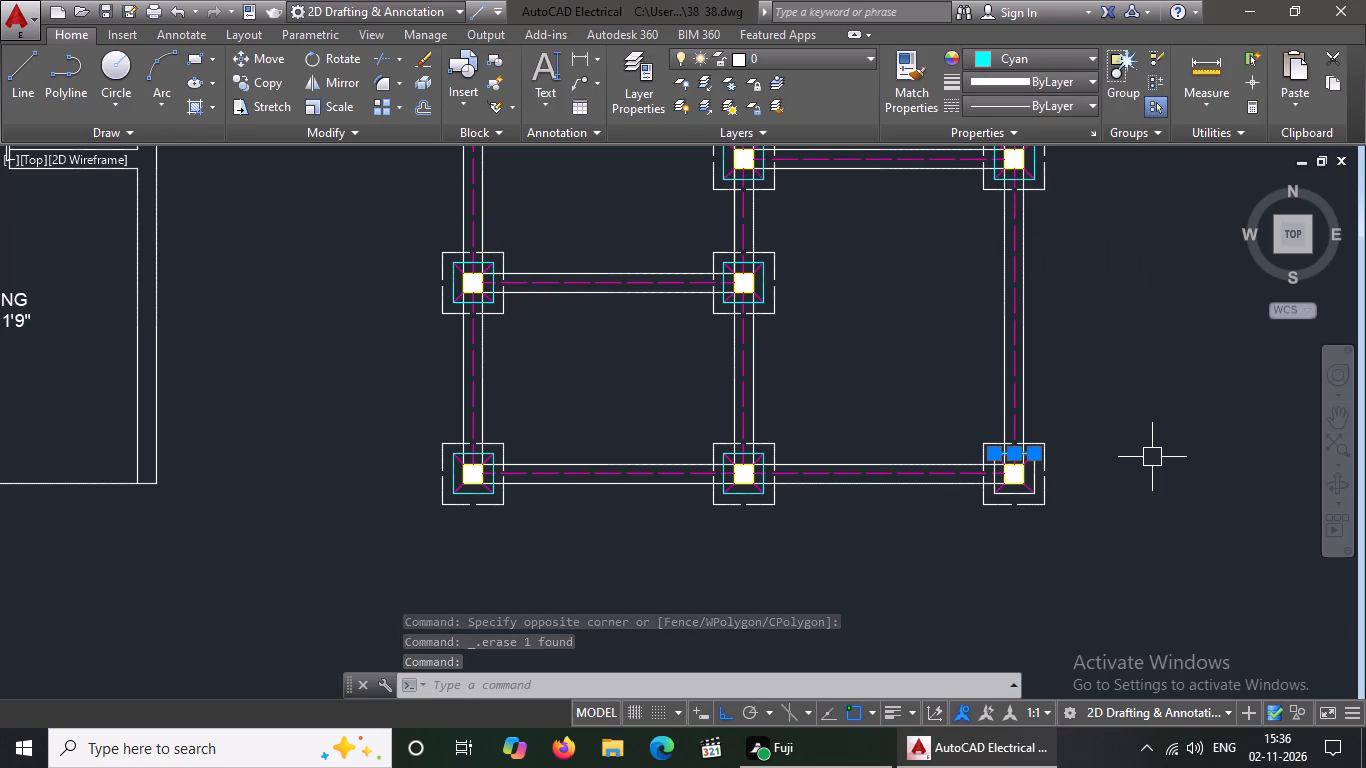
key(Escape)
scroll(1022, 475, up, 2)
click(1050, 465)
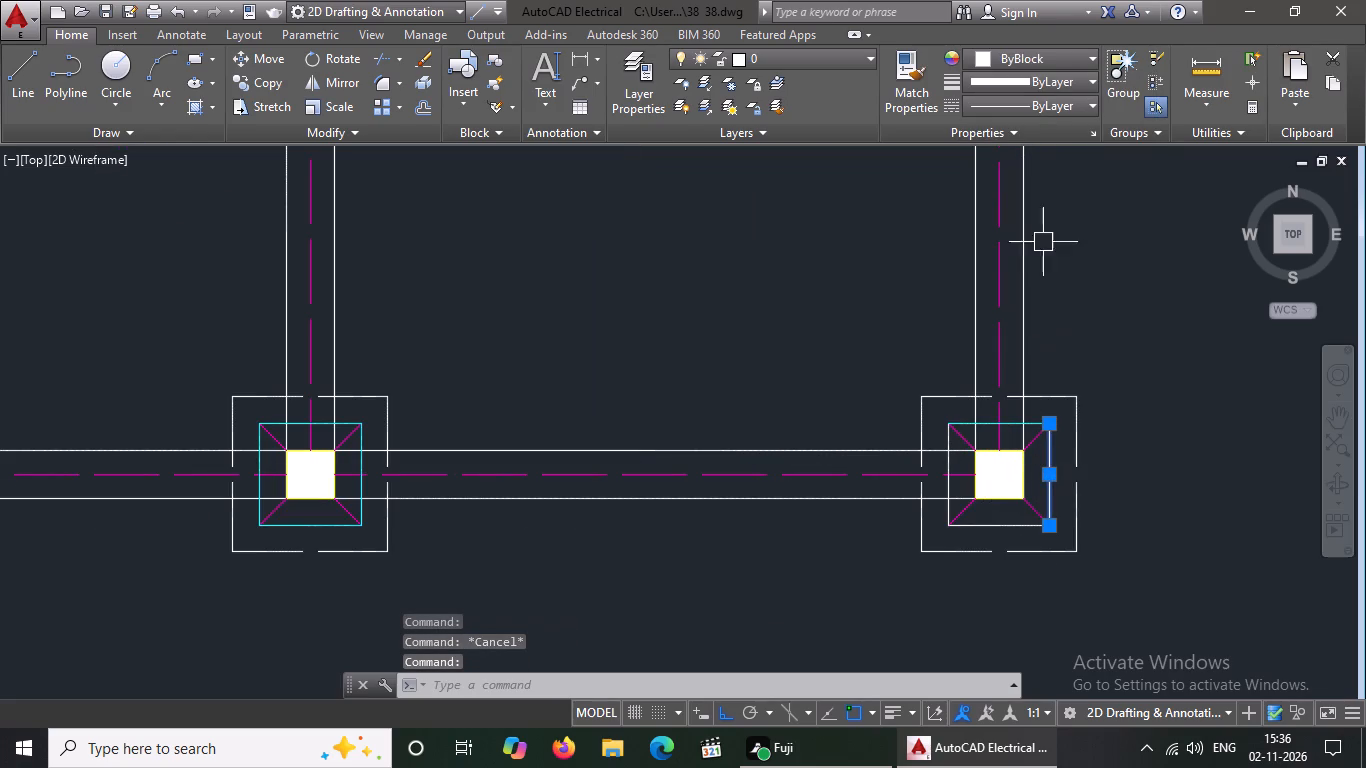
click(1024, 62)
click(1039, 260)
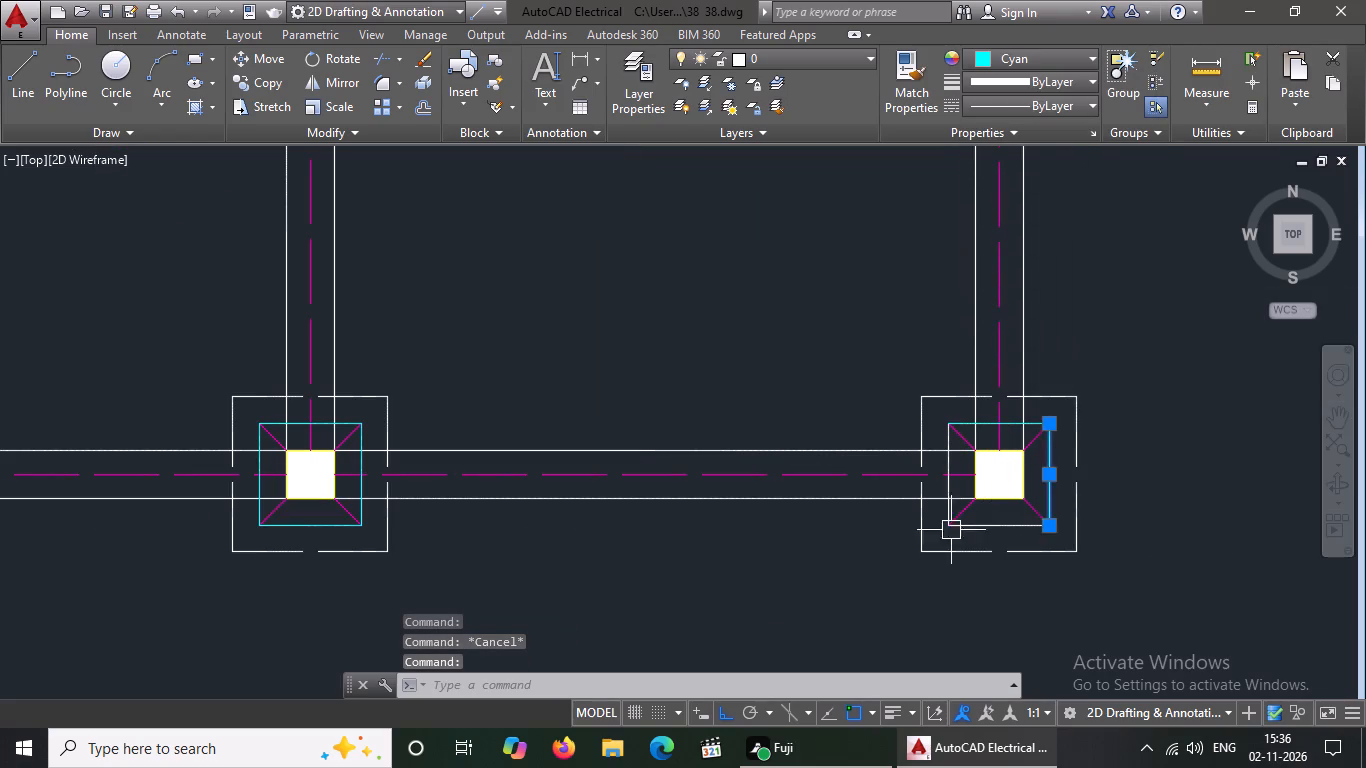
key(Escape)
Set the west and south inner-square sides to Cyan on the southeast corner footing.
scroll(947, 508, up, 2)
click(954, 458)
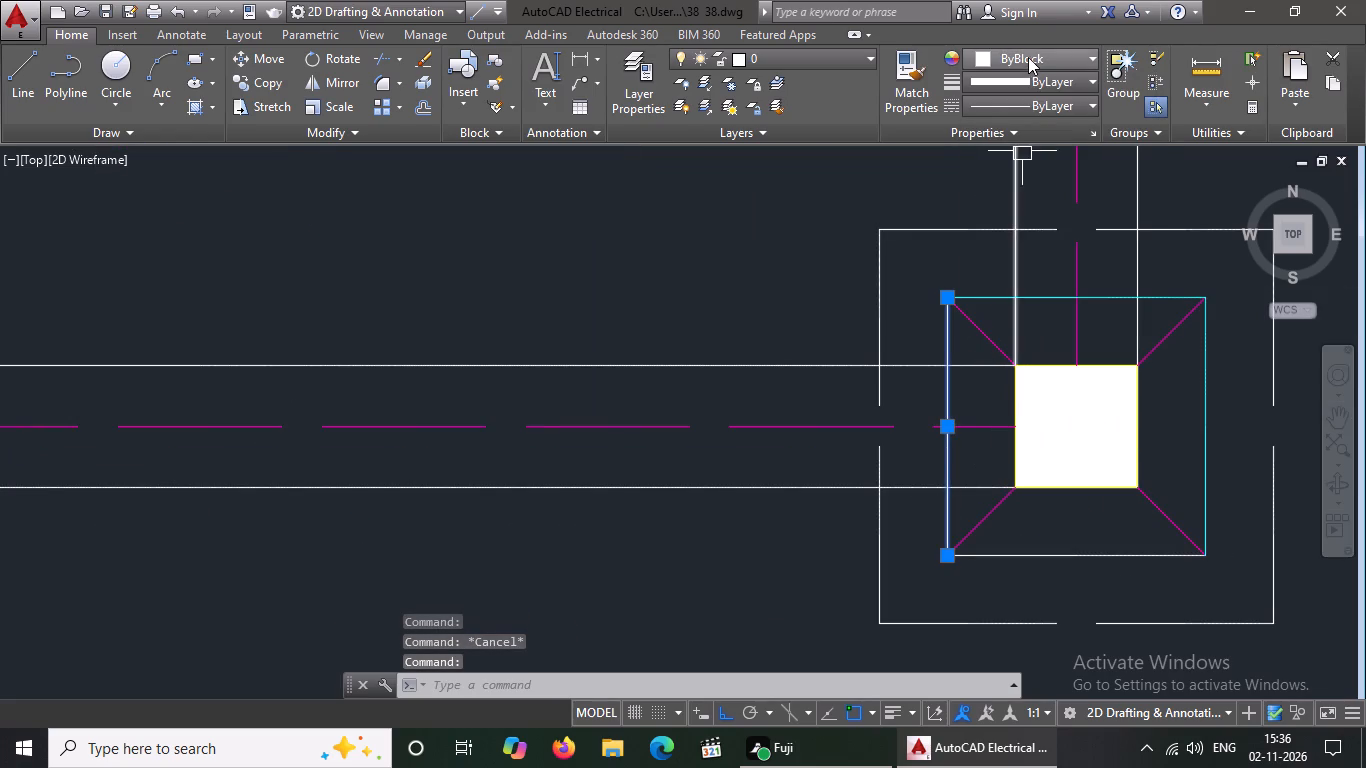
click(1028, 57)
click(1036, 265)
key(Escape)
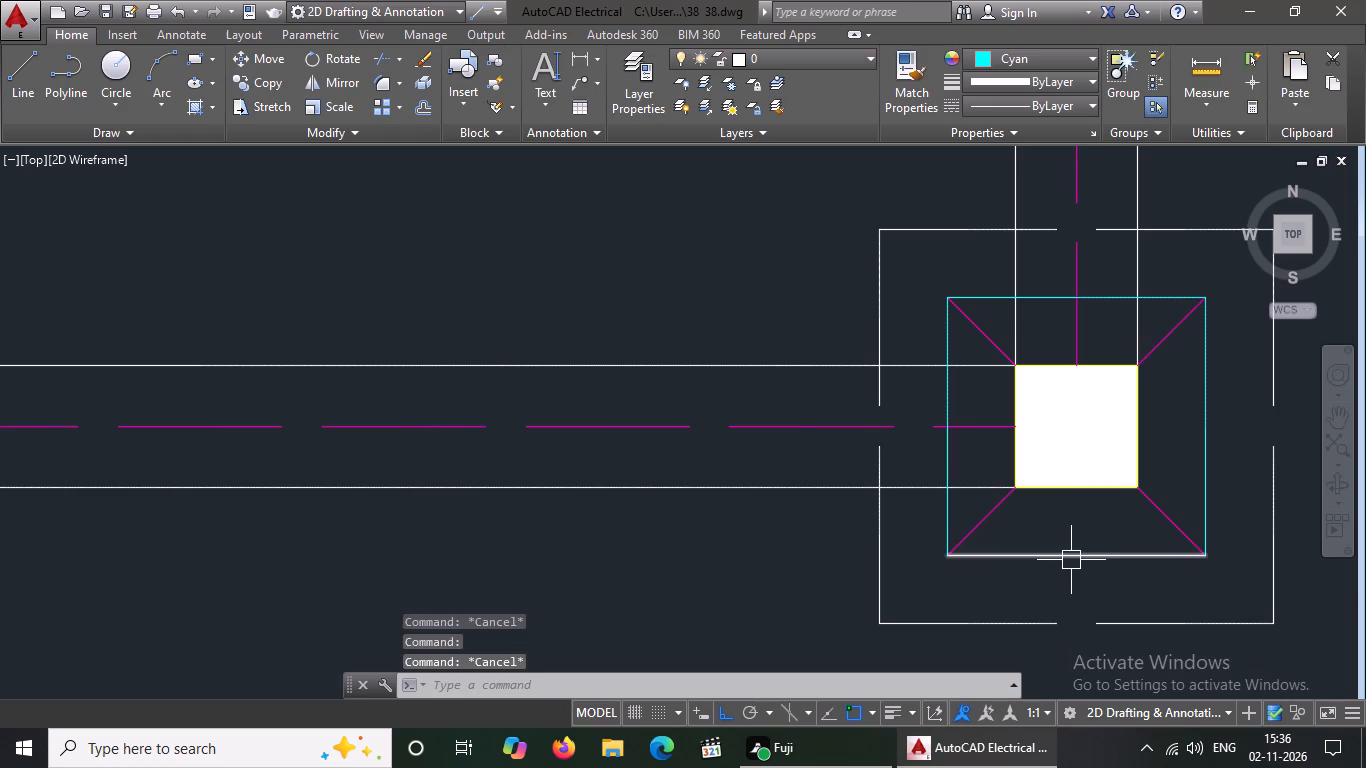
click(1071, 560)
click(1048, 61)
click(1039, 264)
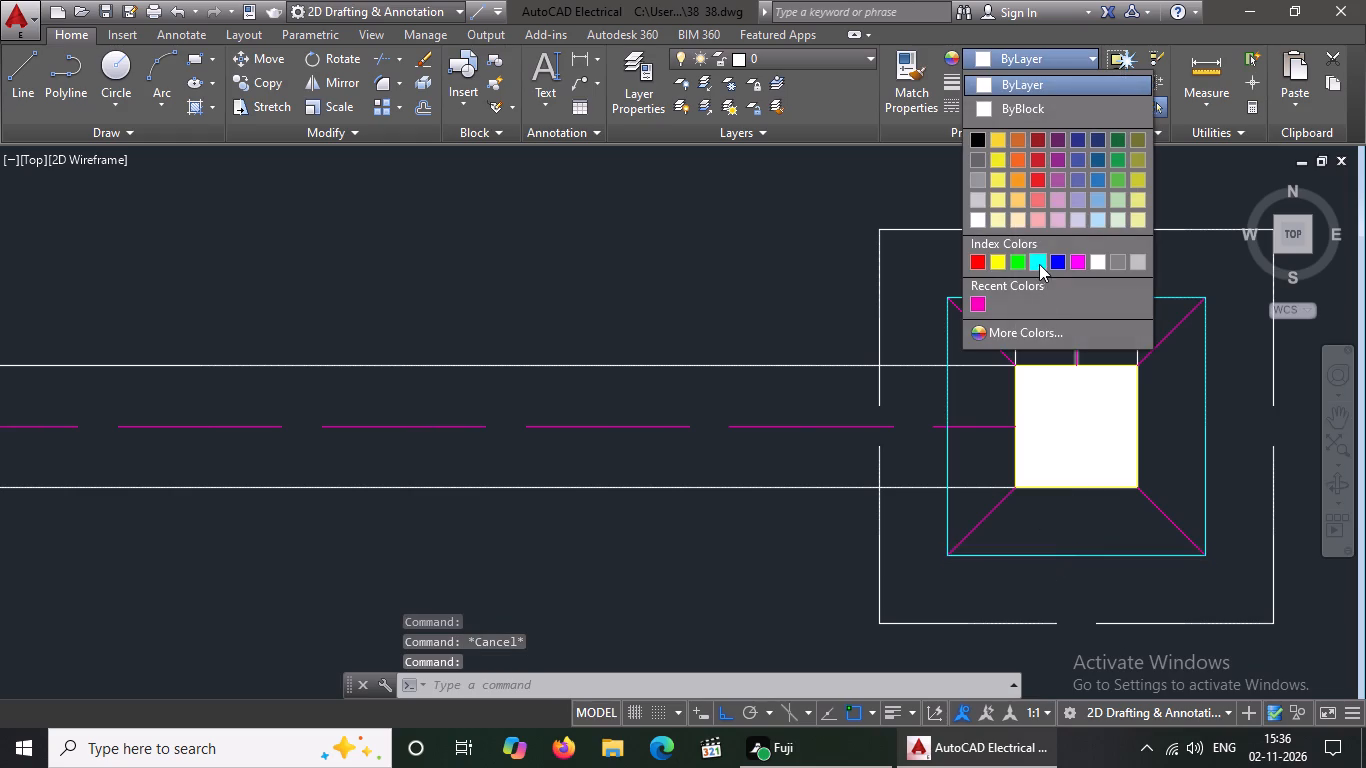
key(Escape)
scroll(825, 509, down, 4)
key(Escape)
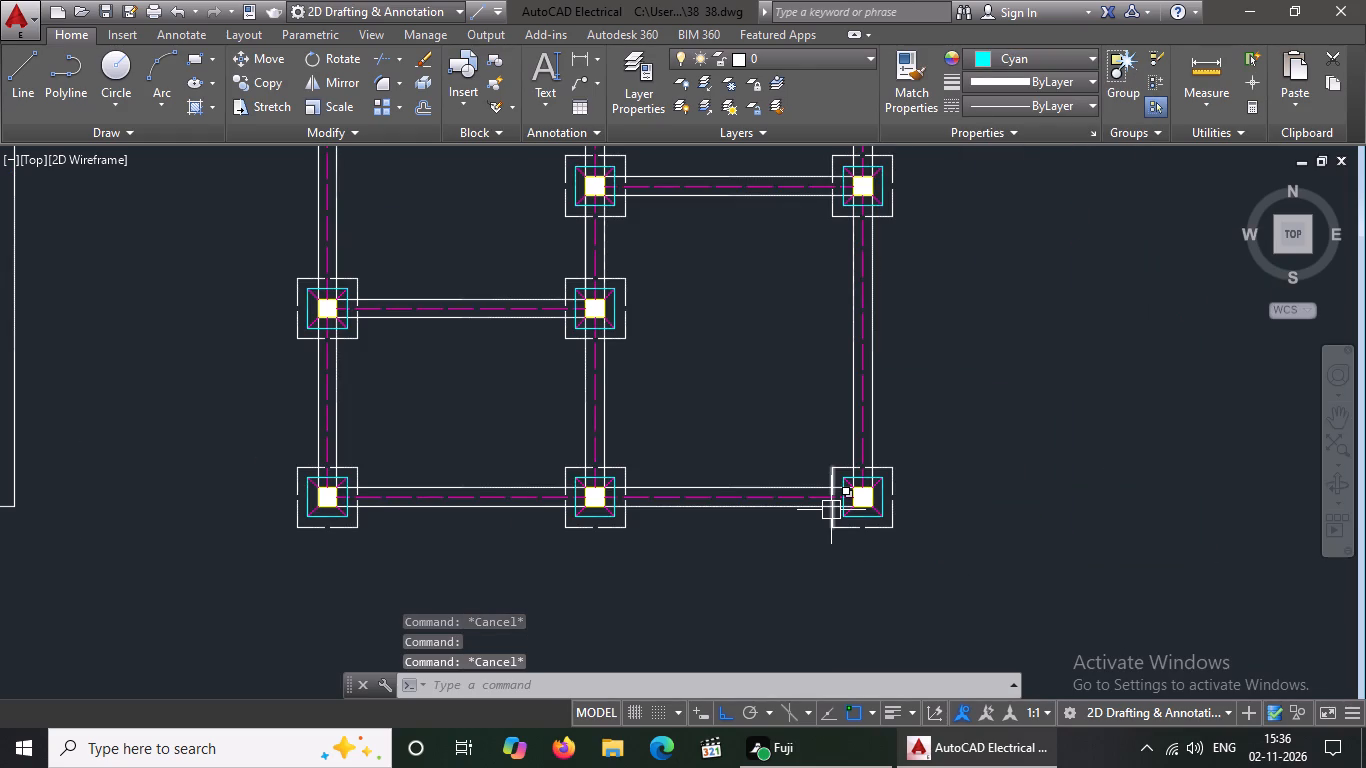
Set the linetype scale to 0.5 for the north side of the northwest corner footing's dashed outer outline.
scroll(825, 507, down, 2)
scroll(730, 280, down, 1)
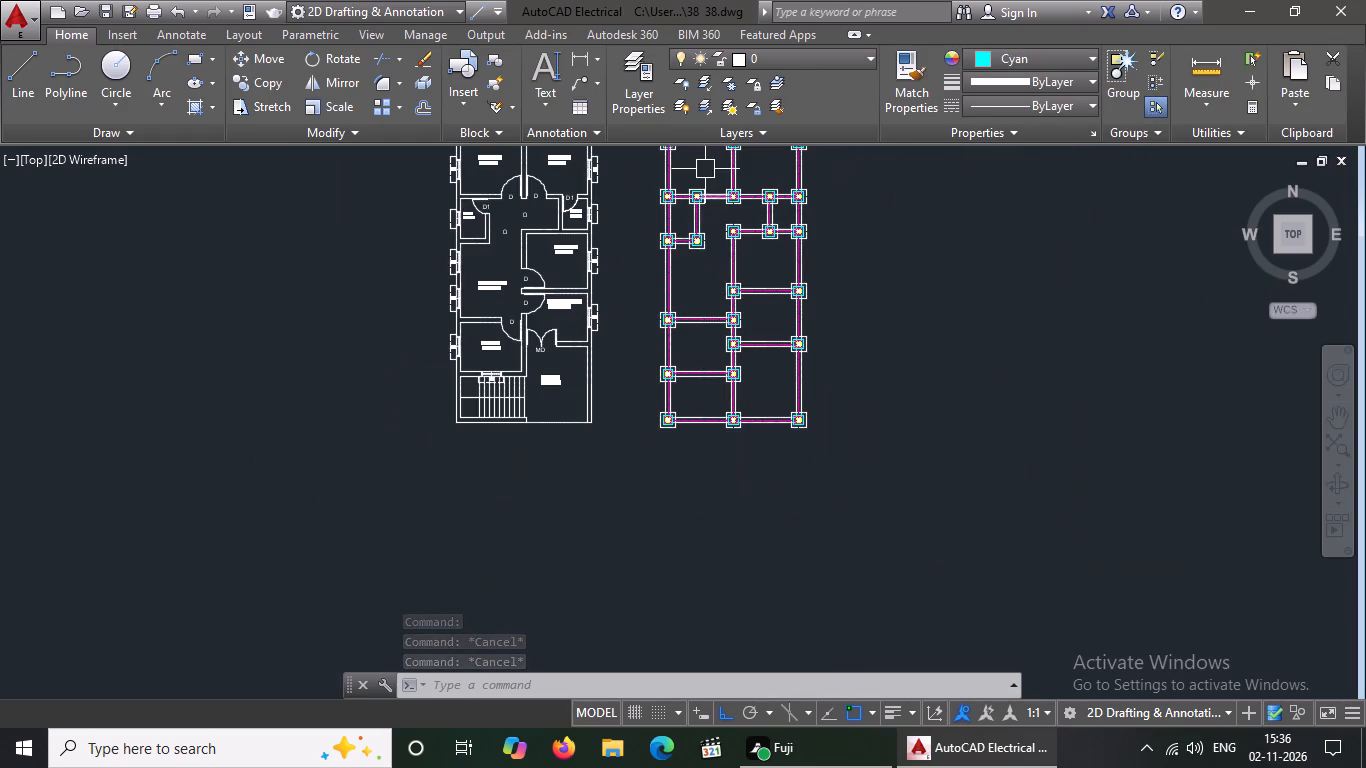
scroll(726, 206, down, 2)
scroll(718, 162, up, 6)
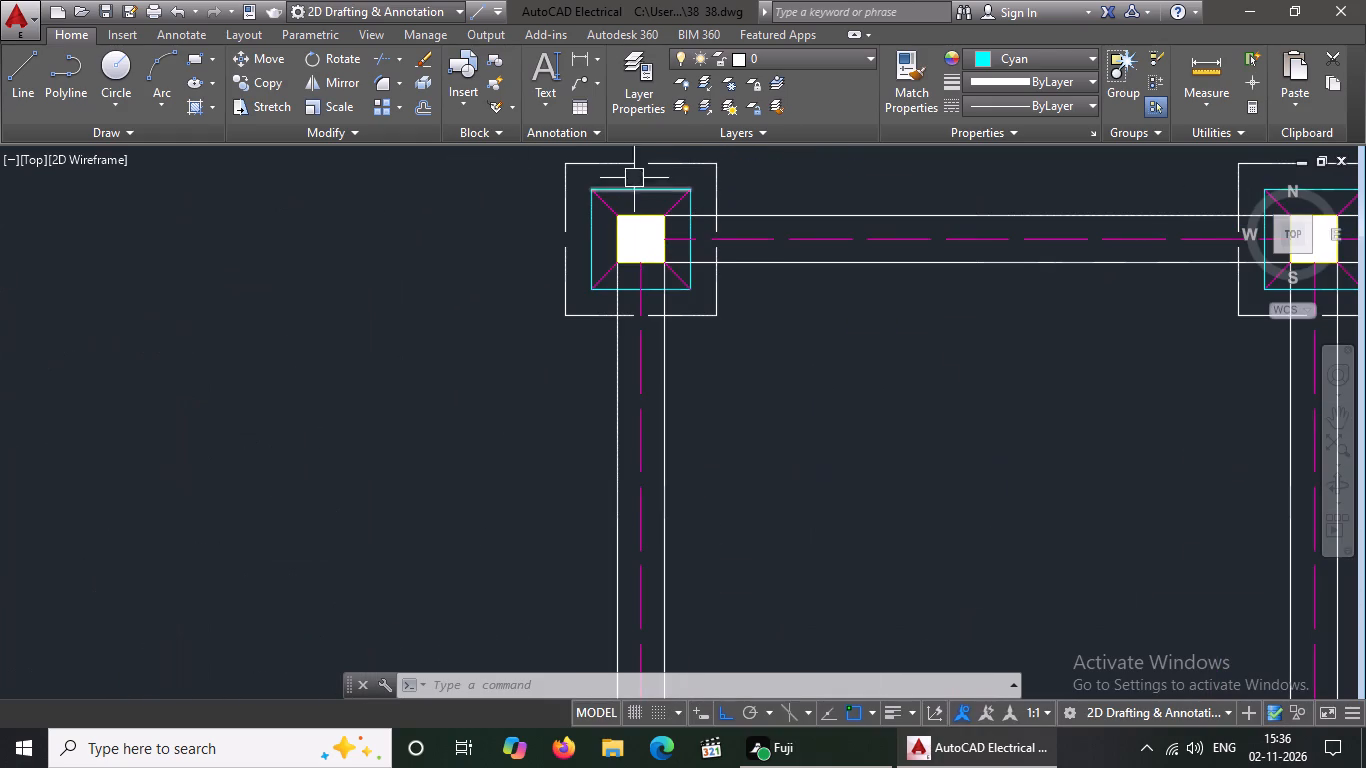
click(641, 166)
right_click(780, 368)
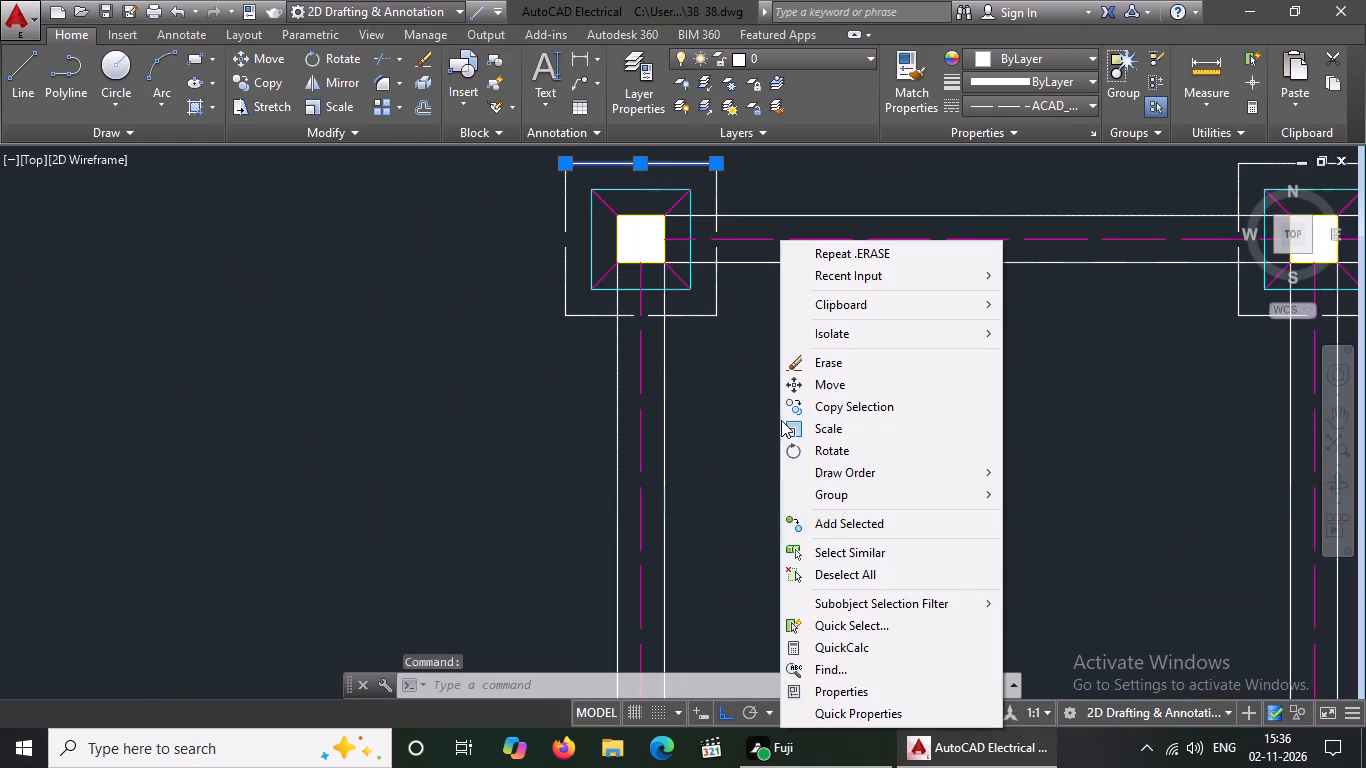
click(846, 685)
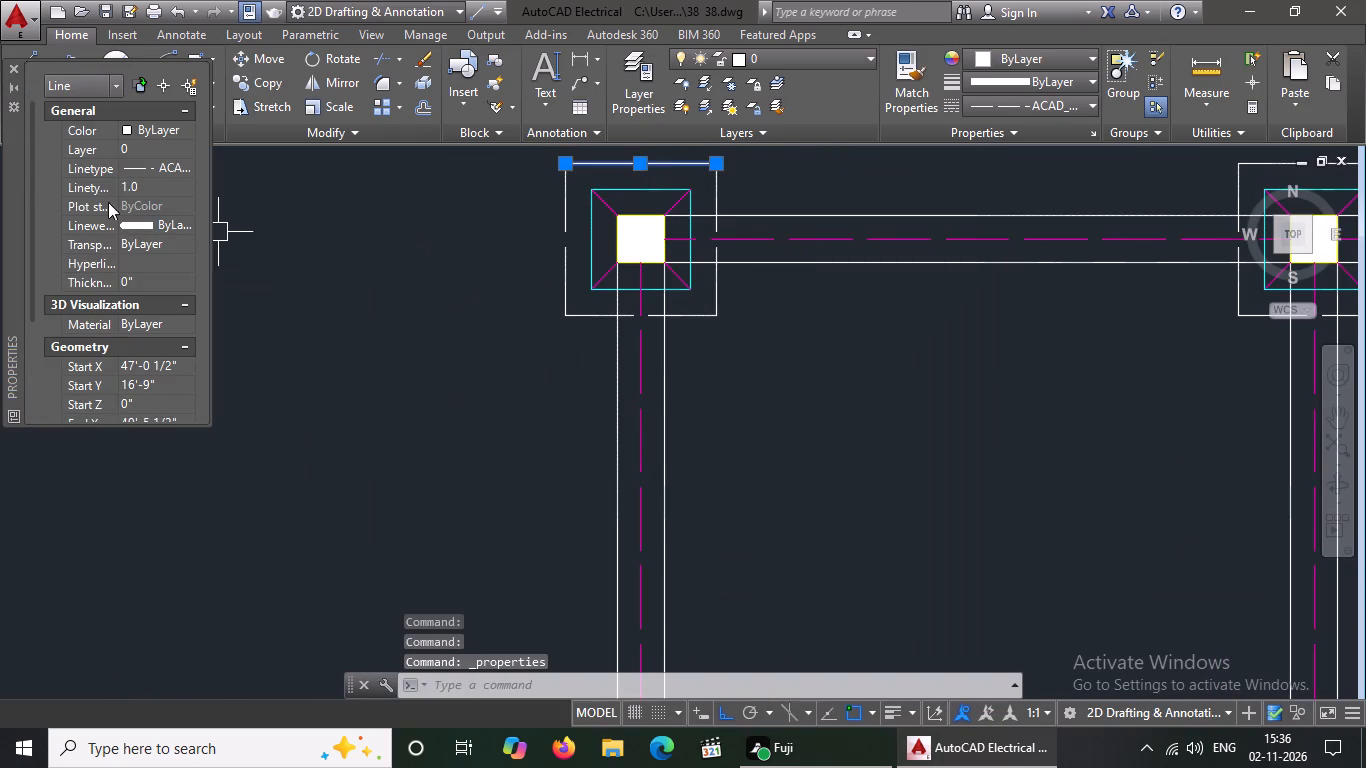
click(164, 183)
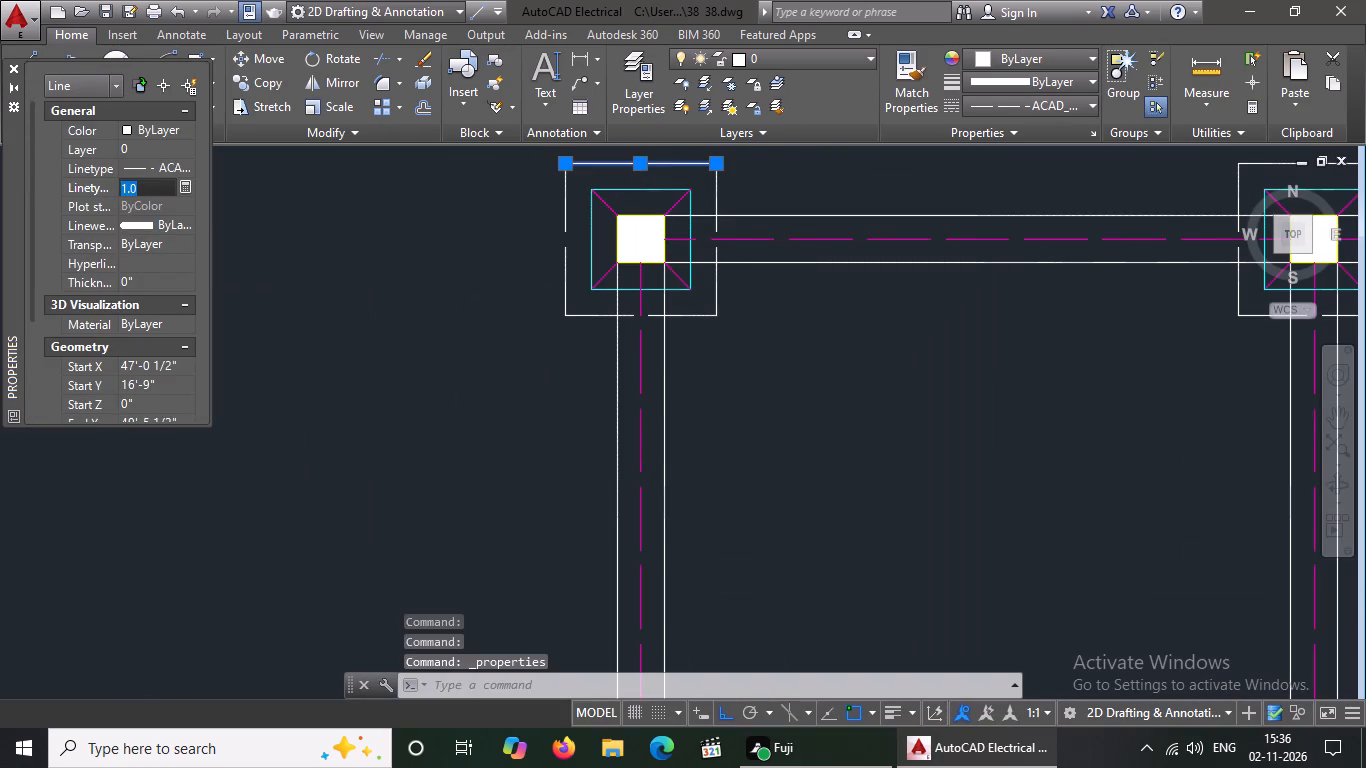
key(BackSpace)
key(BackSpace)
key(BackSpace)
key(BackSpace)
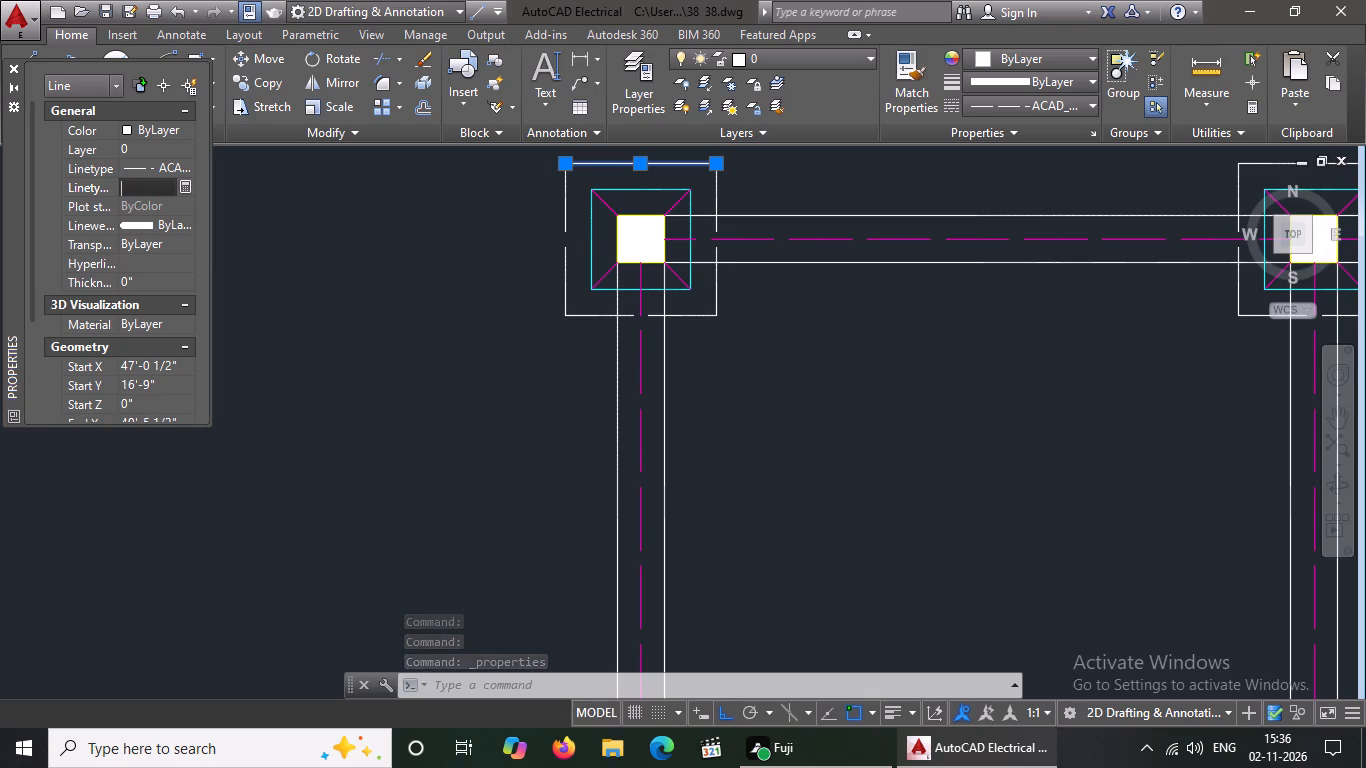
text(0.)
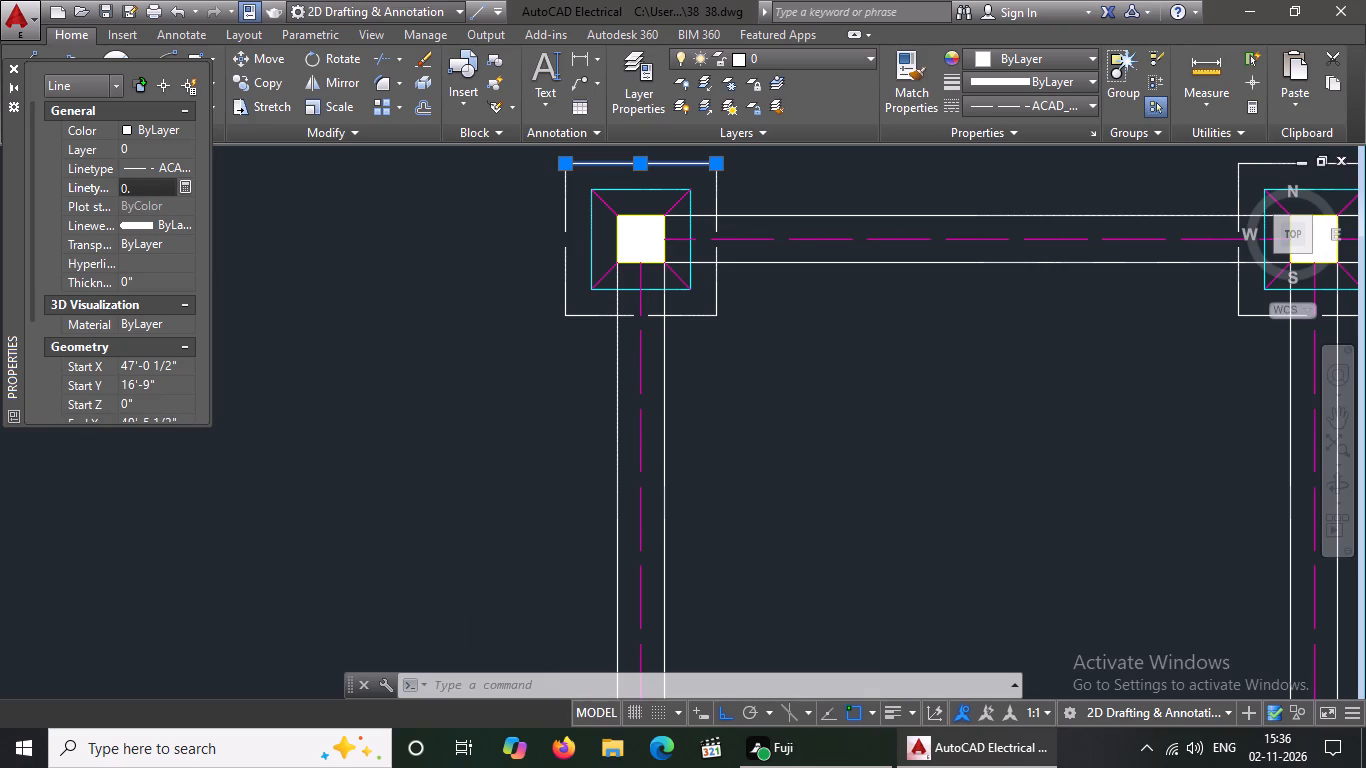
key(5)
key(Return)
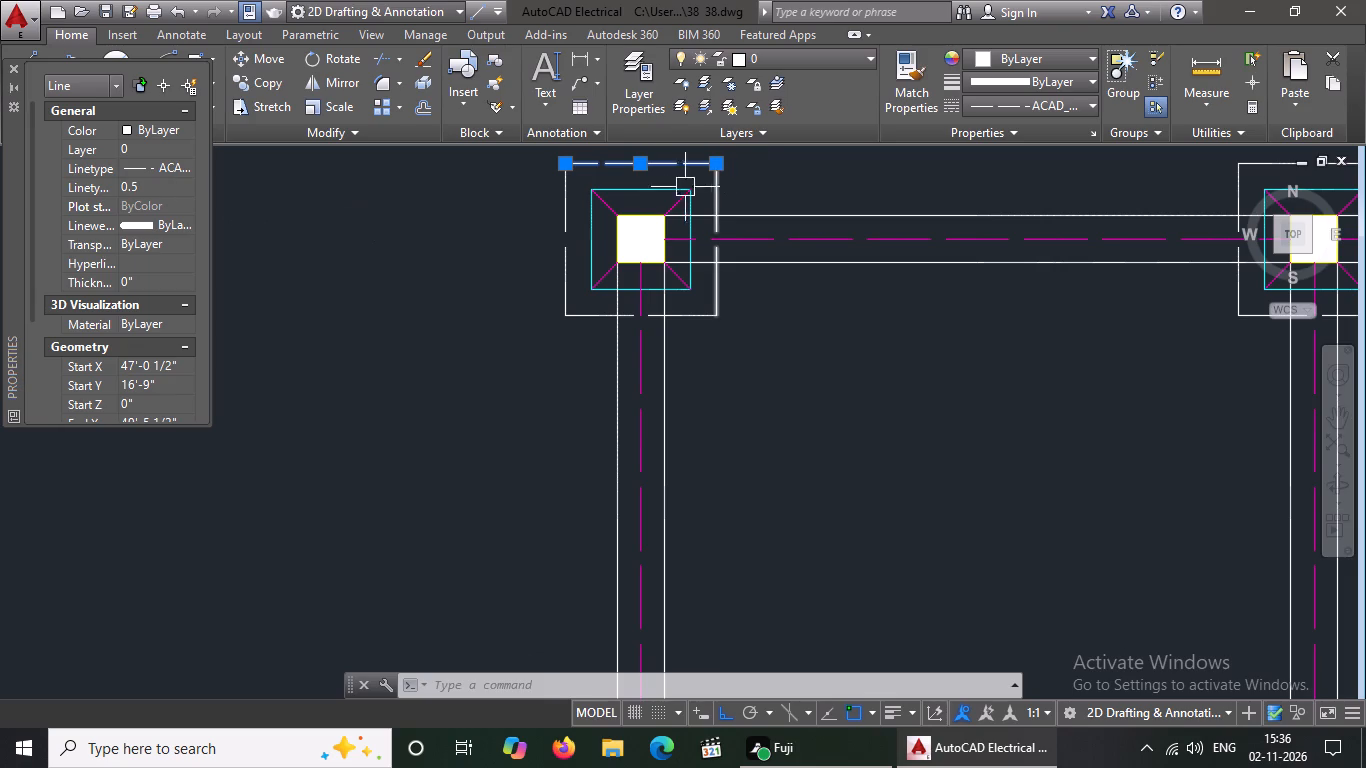
key(Escape)
Set the linetype scale to 0.5 for the east side of the northwest corner footing's dashed outer outline.
click(719, 192)
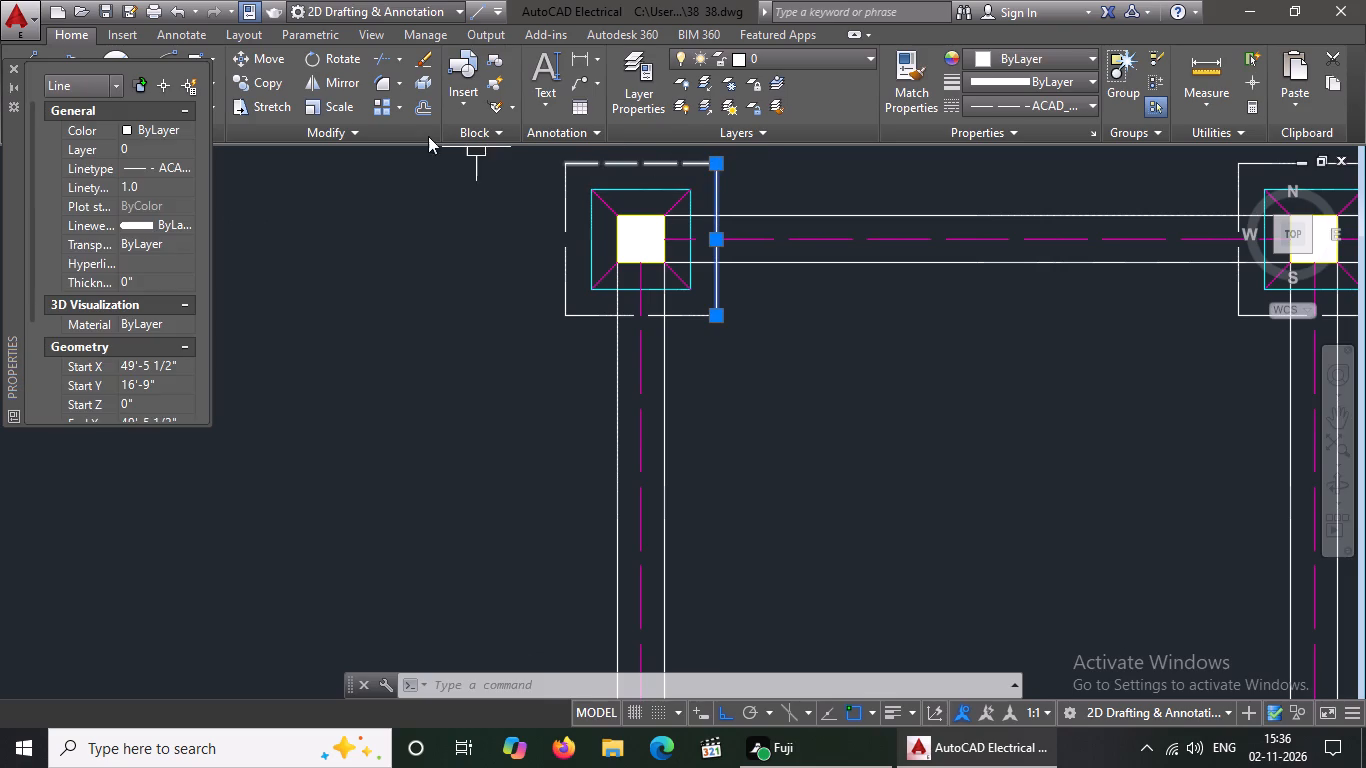
click(167, 189)
key(BackSpace)
key(BackSpace)
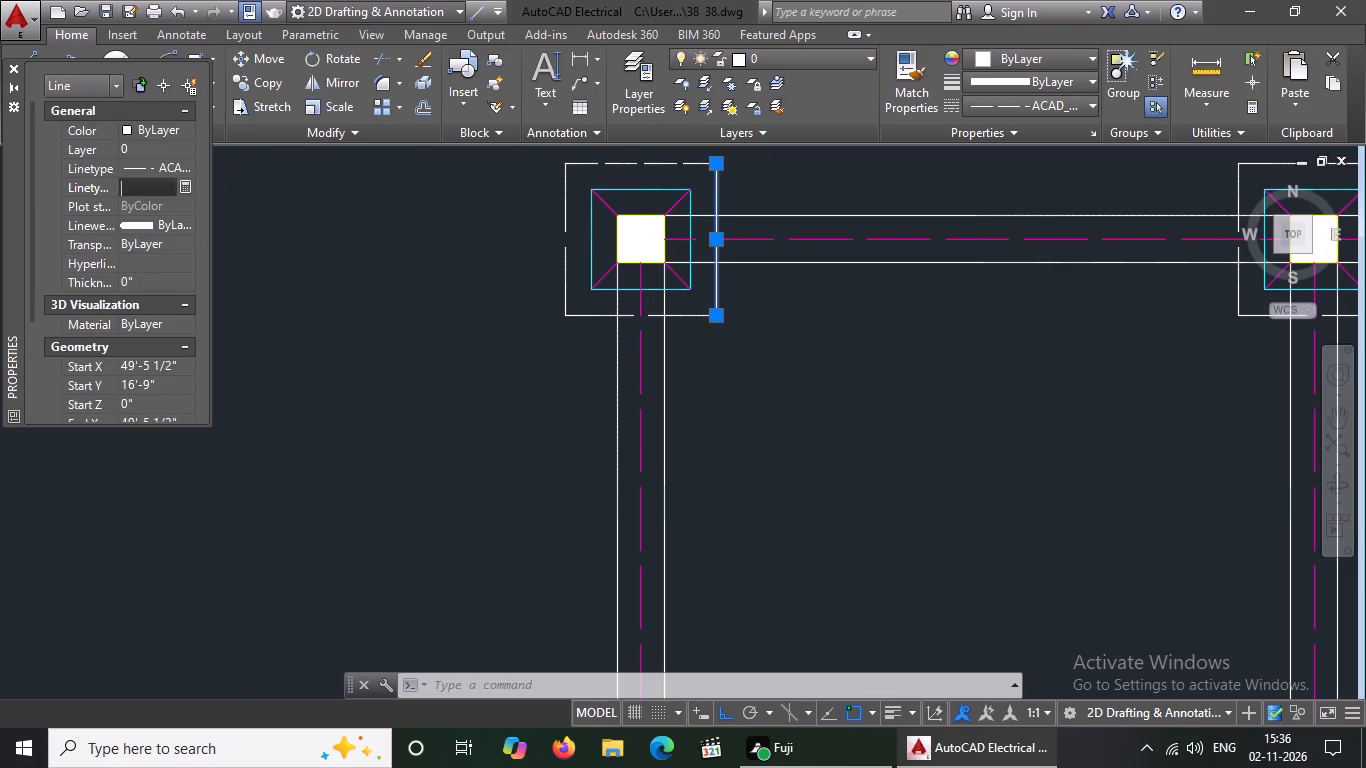
text(0.)
key(5)
key(Return)
key(Escape)
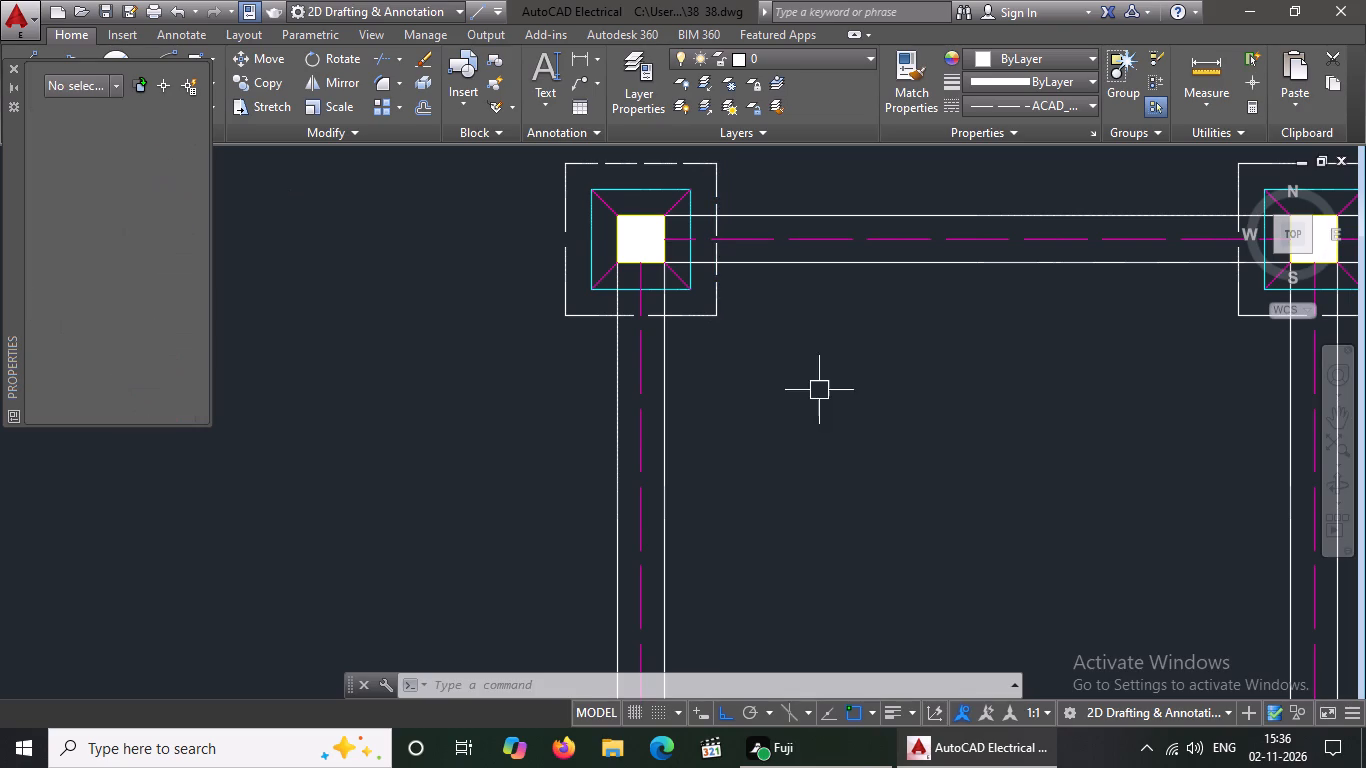
Set the linetype scale to 0.5 for the west side of the northwest corner footing's dashed outer outline.
click(561, 218)
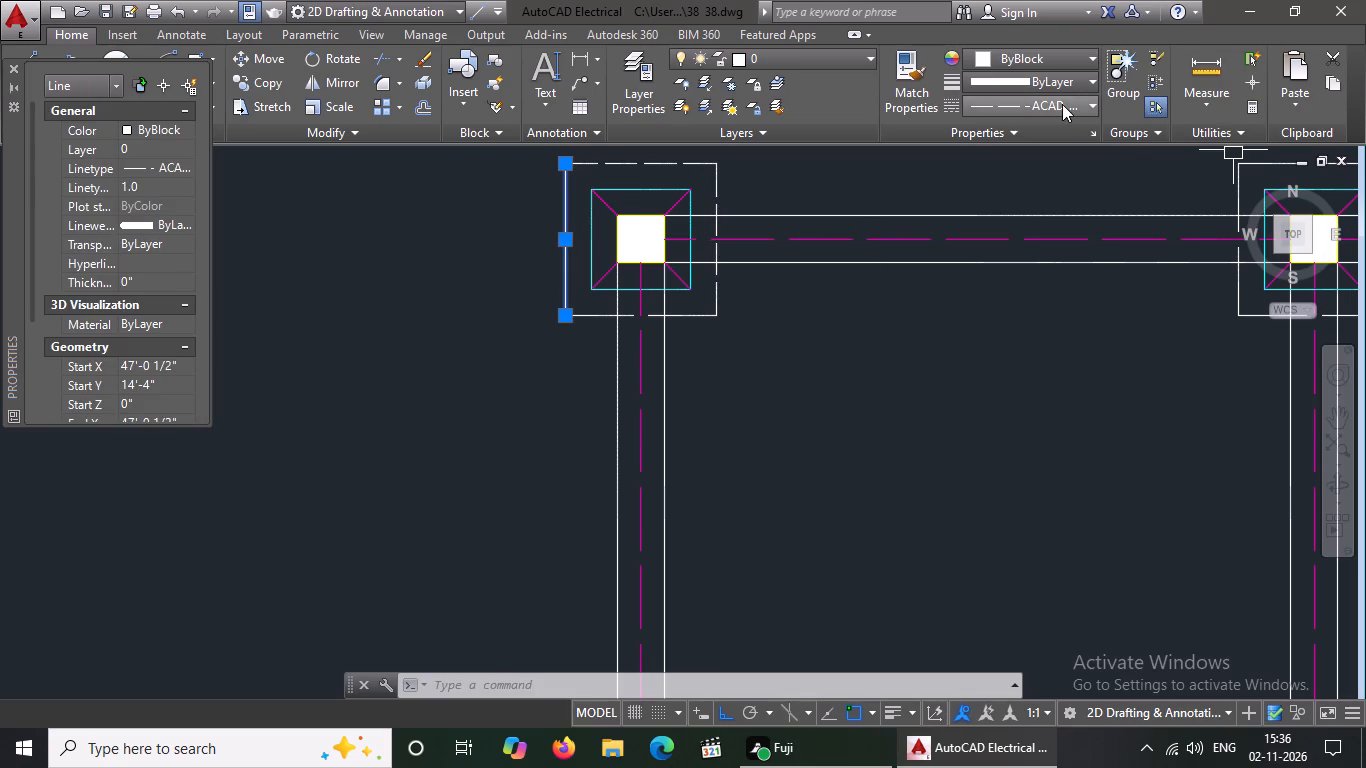
click(1062, 104)
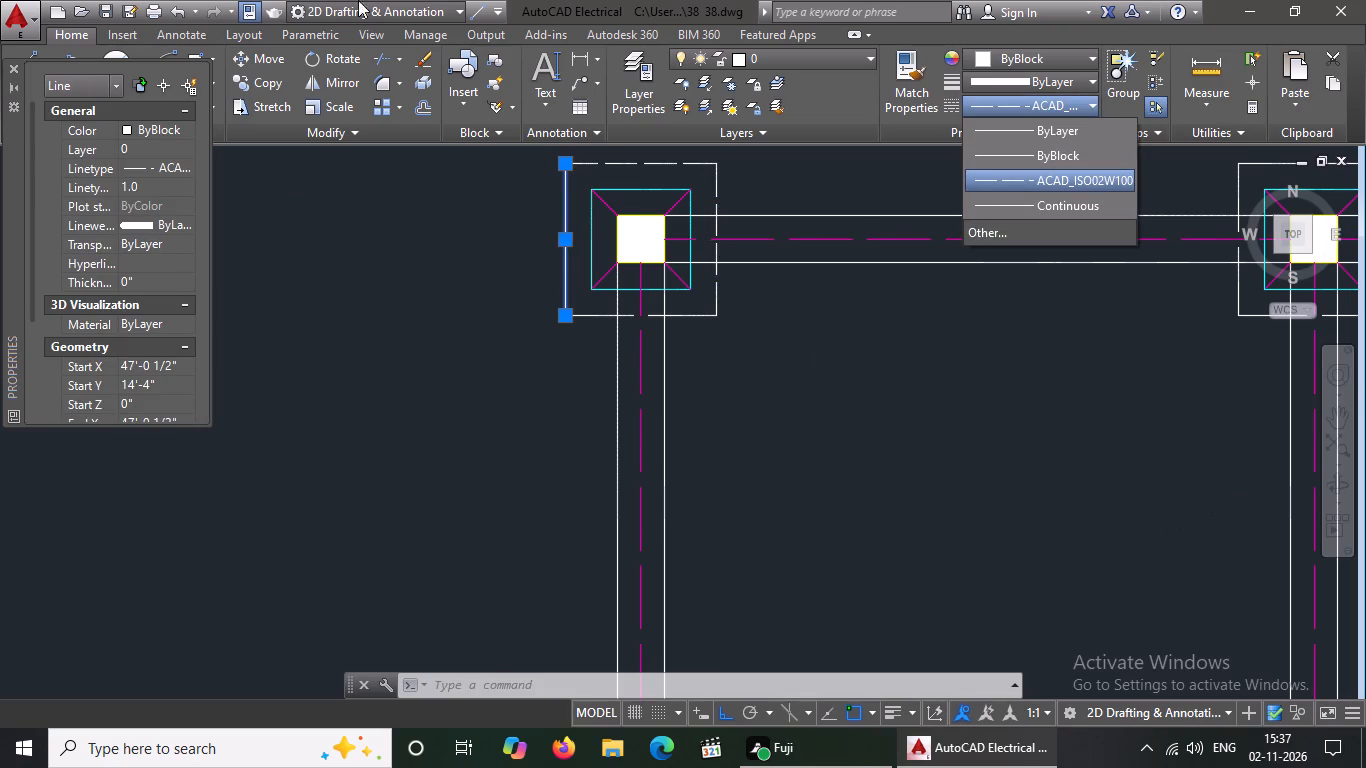
click(170, 182)
click(171, 182)
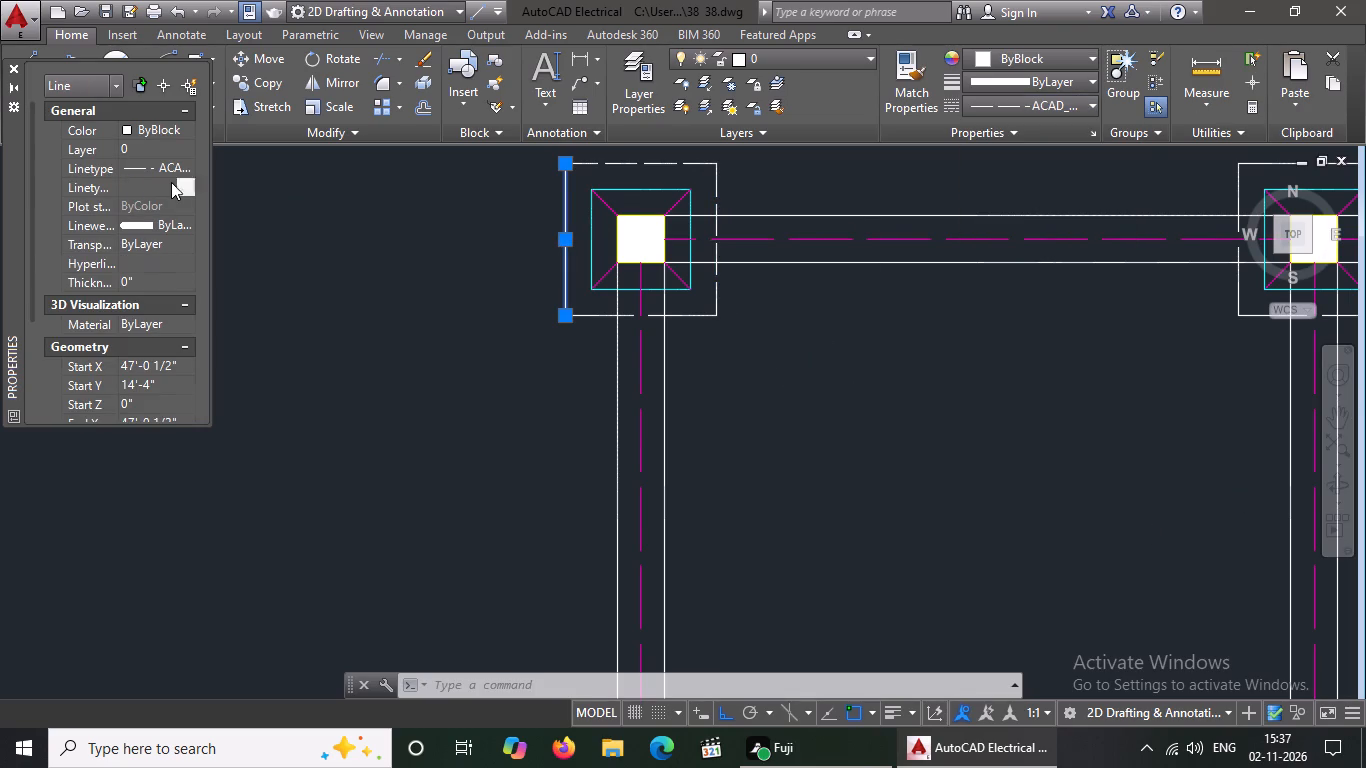
key(BackSpace)
key(BackSpace)
text(0.5)
key(Return)
key(Escape)
Set the linetype scale to 0.5 for the south side of the northwest corner footing's dashed outer outline.
click(585, 322)
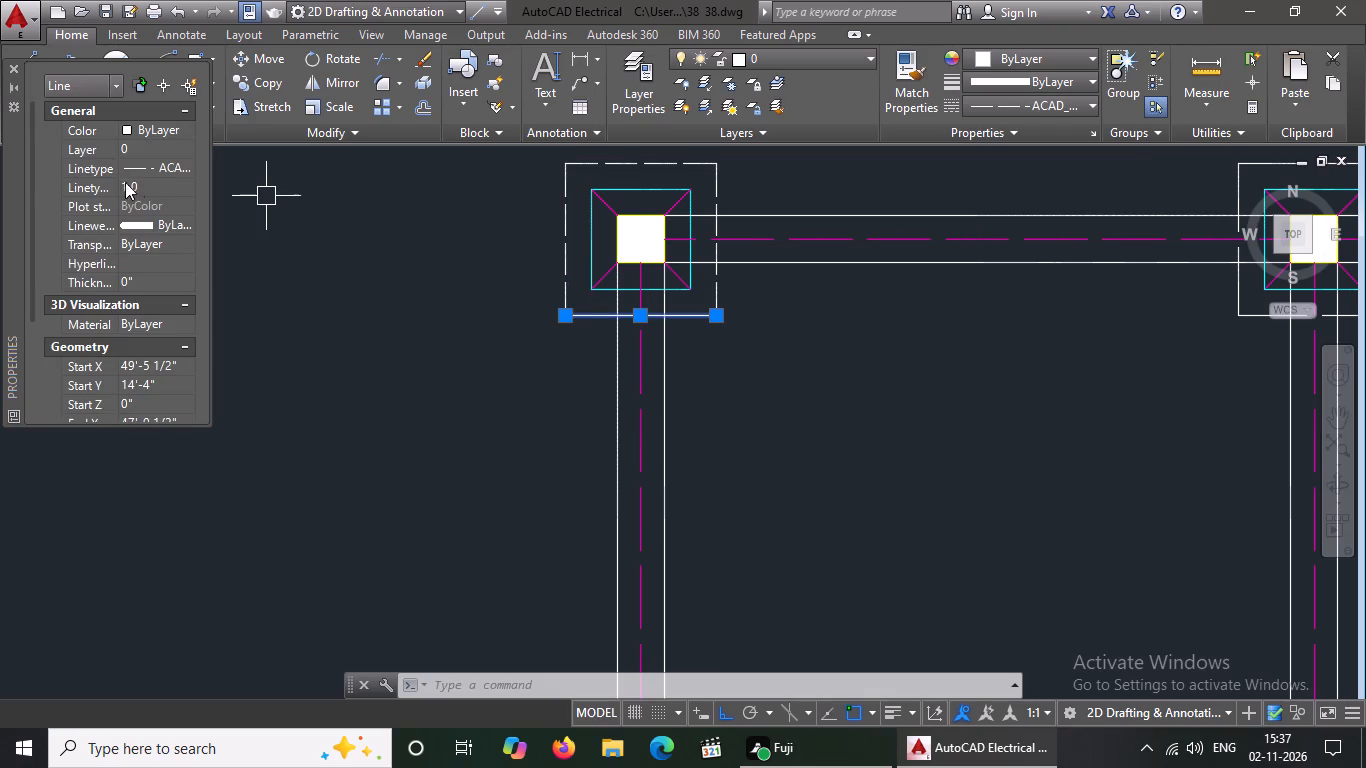
click(161, 189)
key(BackSpace)
key(BackSpace)
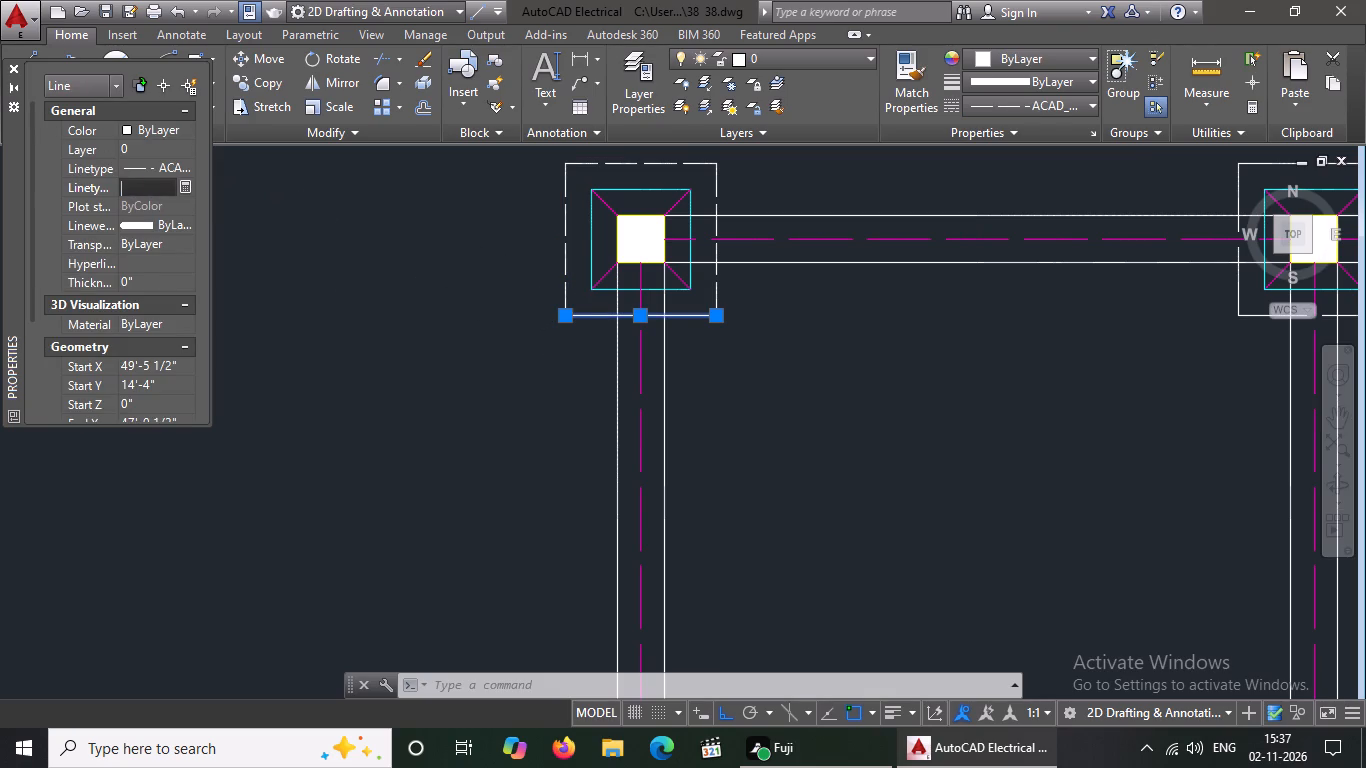
text(0.5)
key(Return)
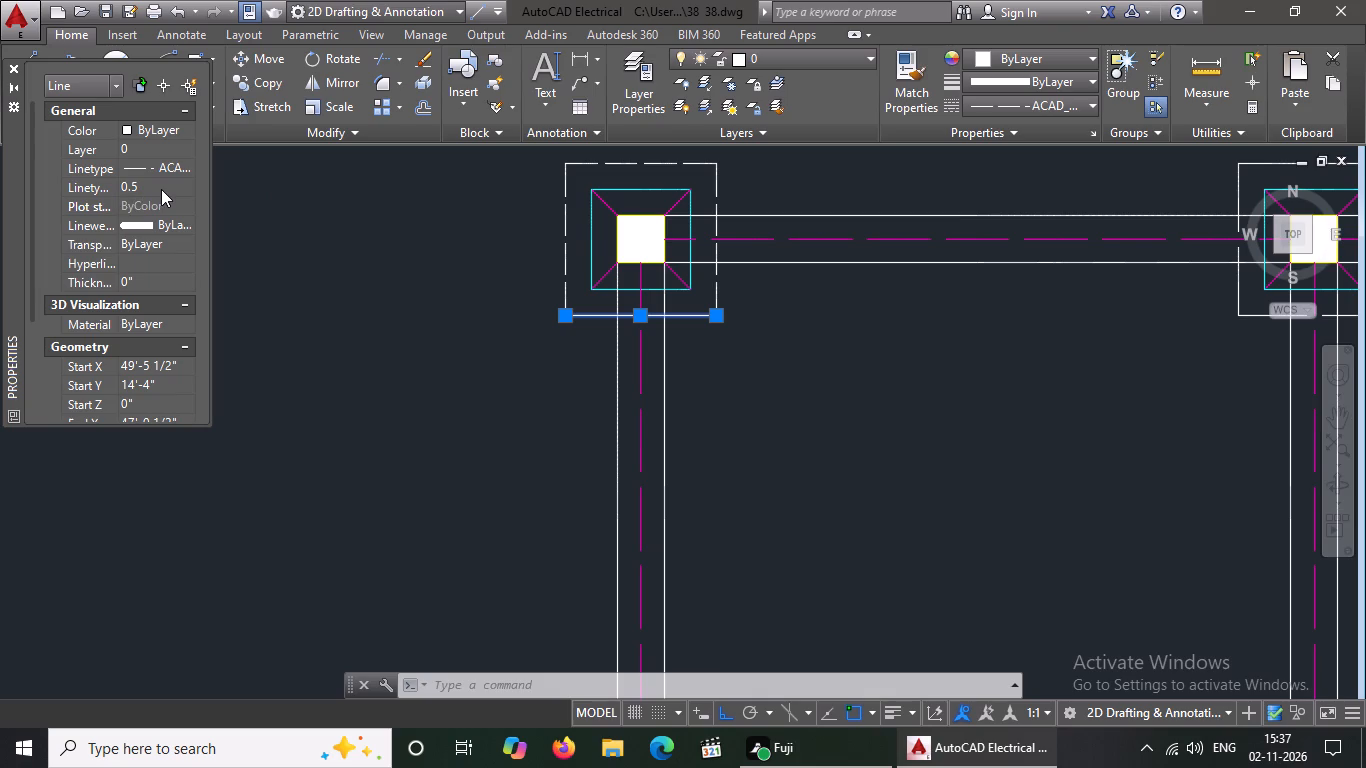
key(Escape)
key(Escape)
key(Escape)
Set the linetype scale to 0.5 for the north side of the outer outline on the north row's middle footing.
scroll(720, 359, down, 4)
scroll(796, 337, up, 4)
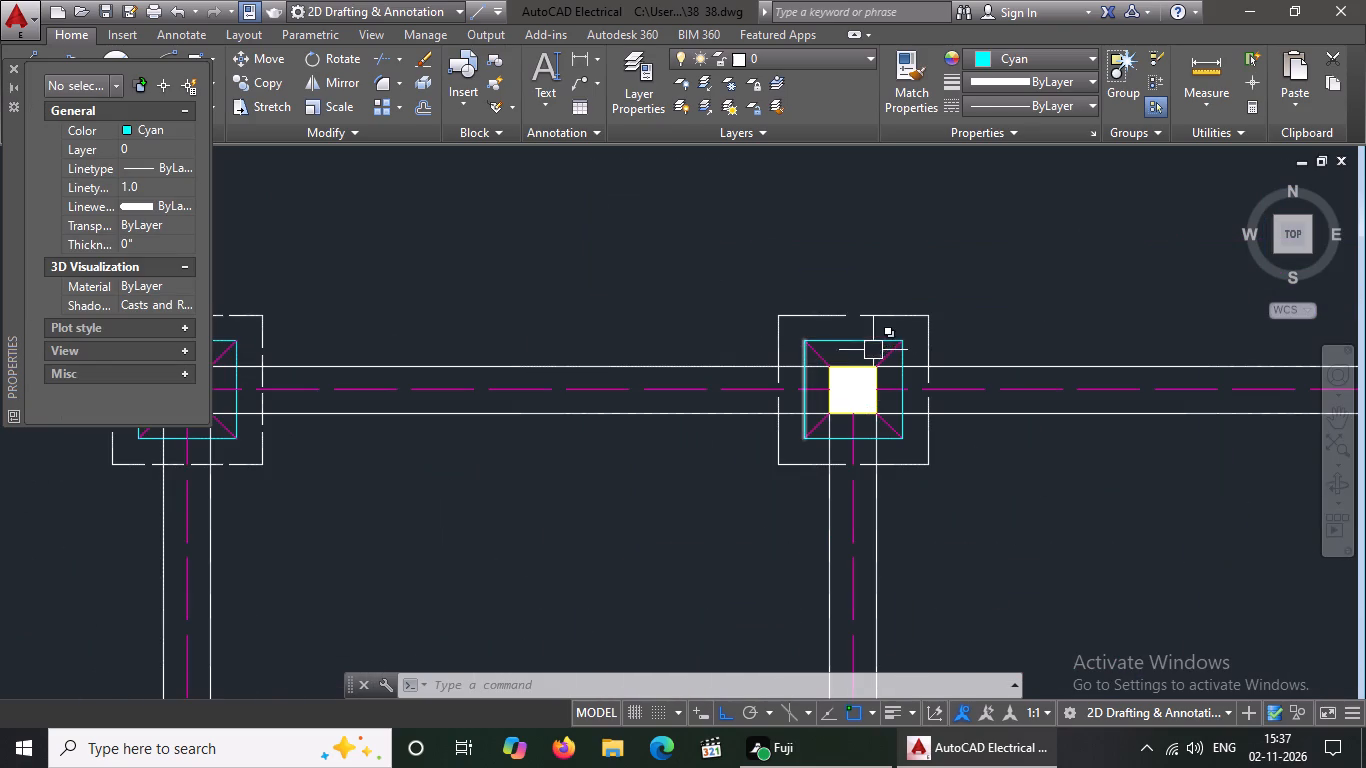
click(862, 319)
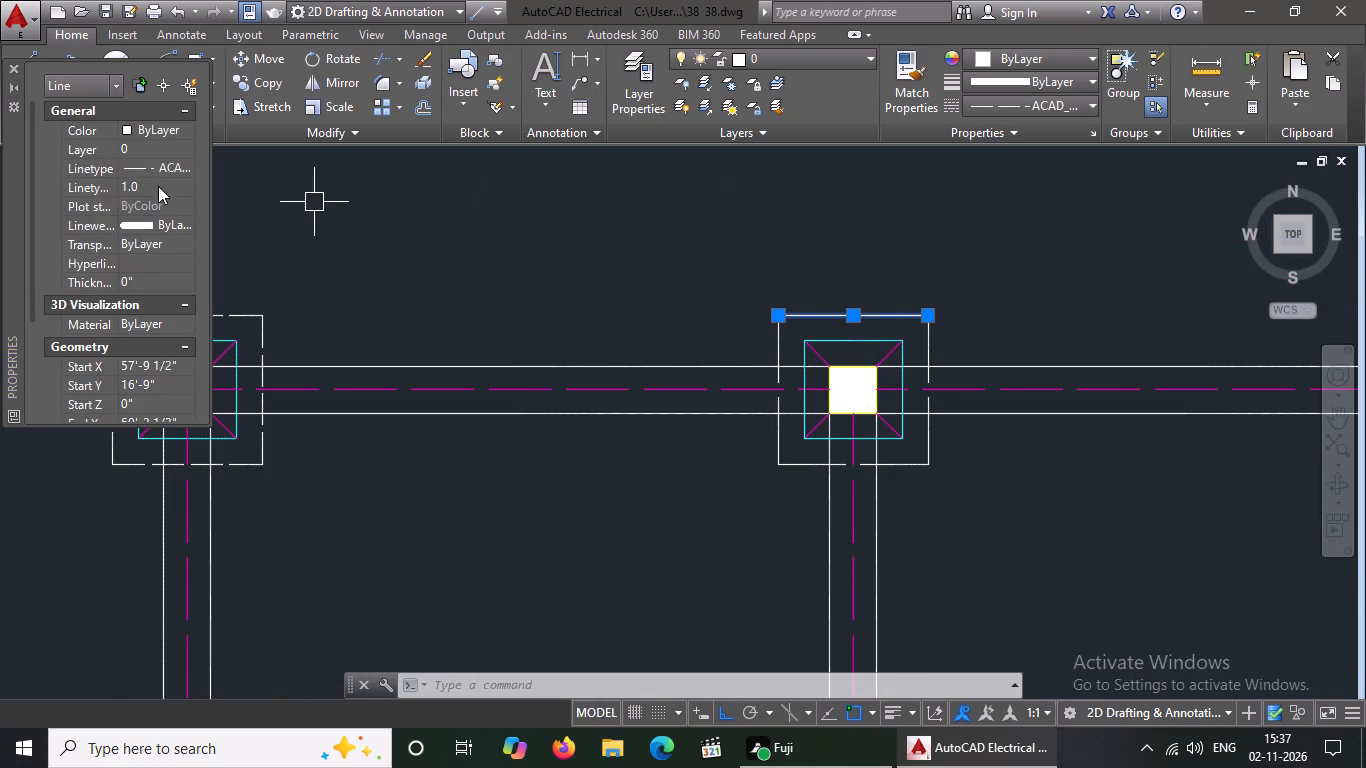
click(152, 195)
key(BackSpace)
key(BackSpace)
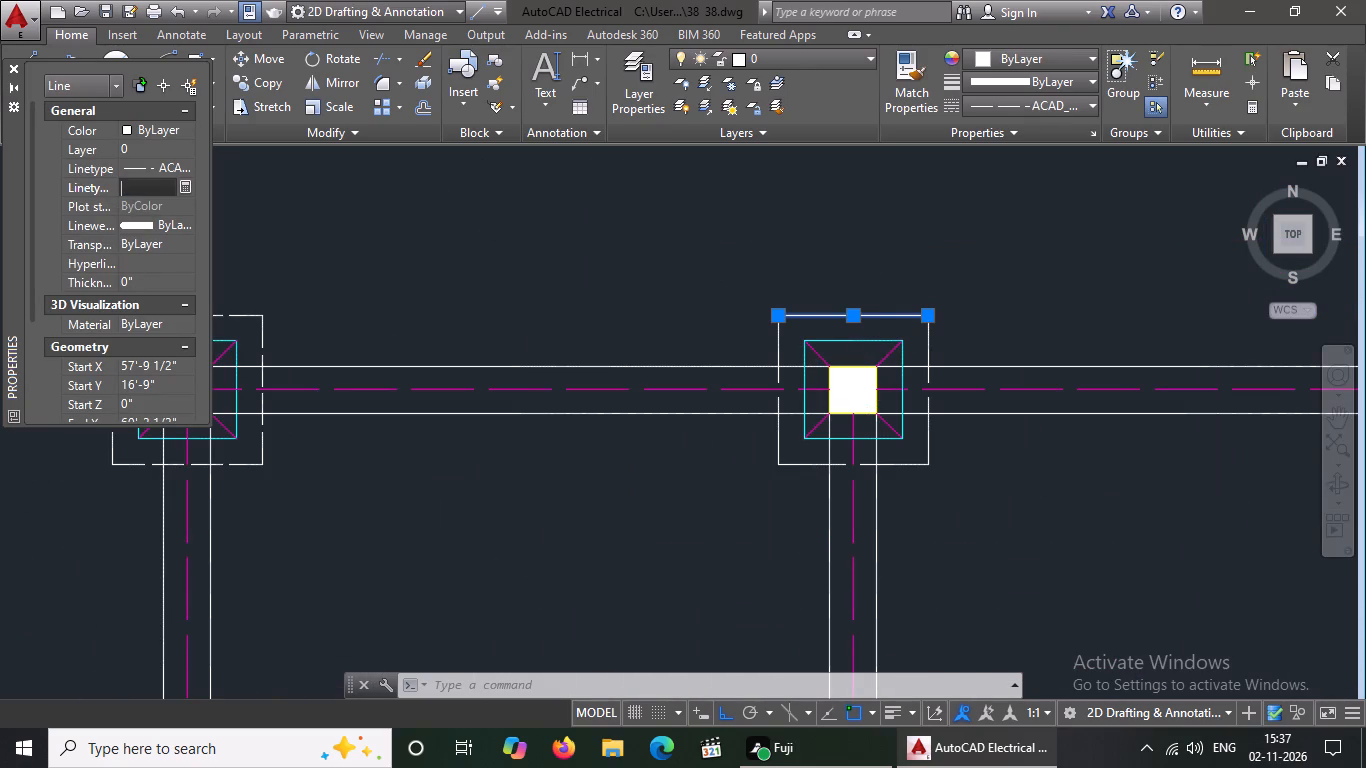
text(0.5)
key(Return)
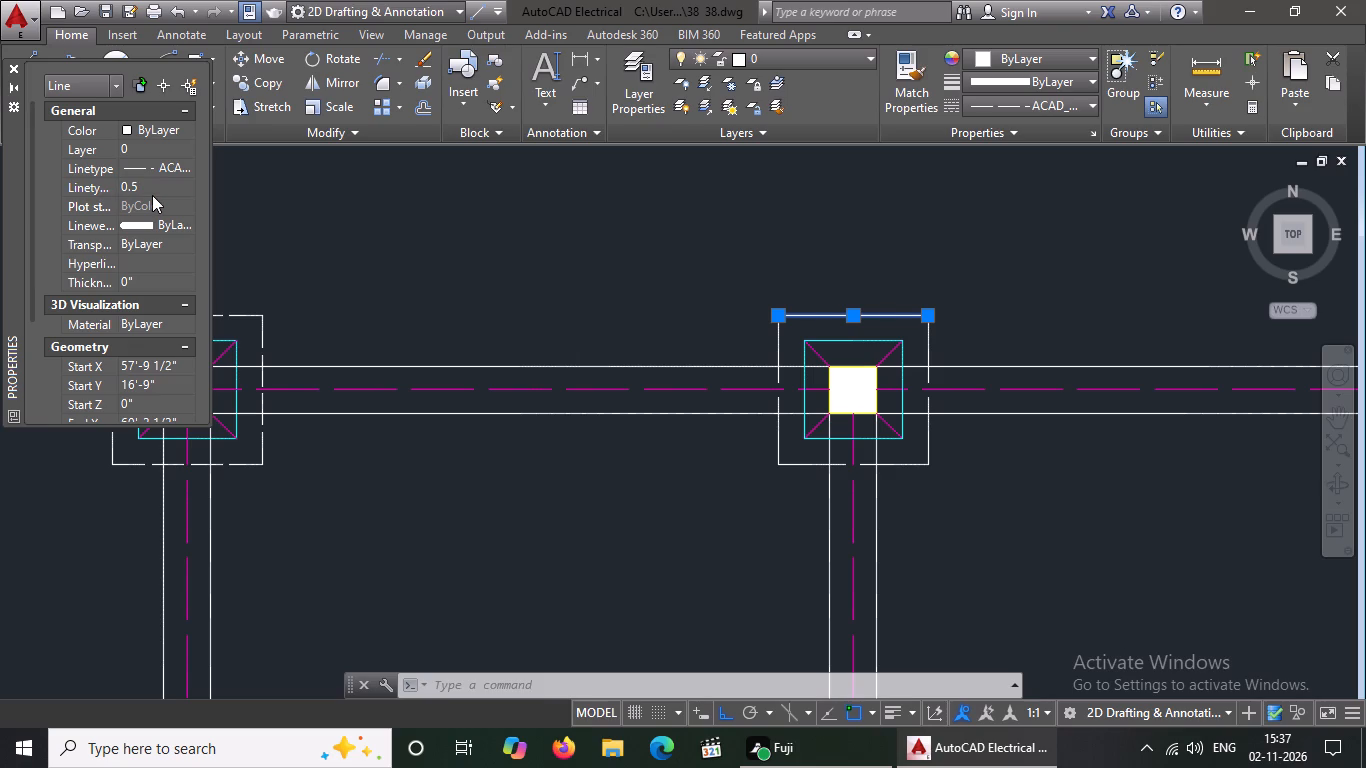
key(Escape)
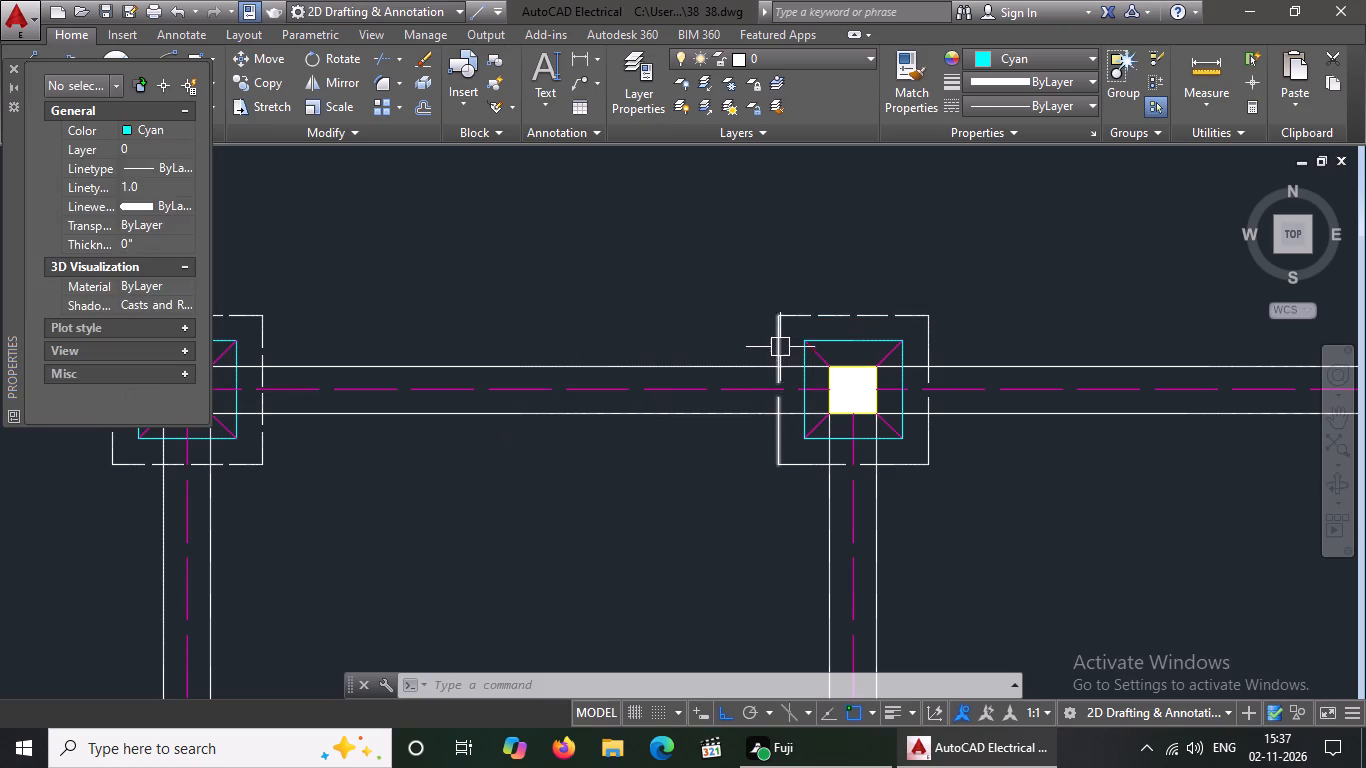
Set the linetype scale to 0.5 for the west side of the outer outline on the north row's middle footing.
click(779, 347)
click(154, 180)
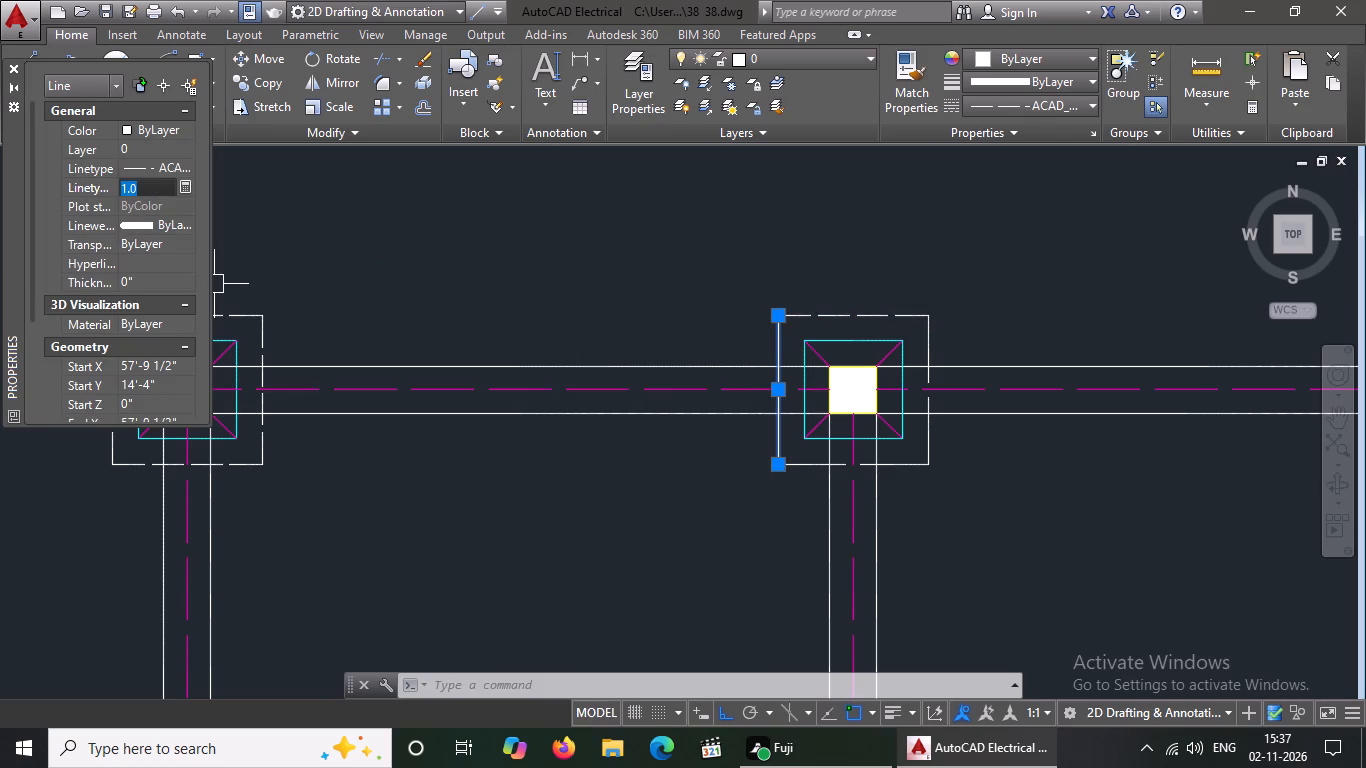
key(BackSpace)
key(BackSpace)
text(0.5)
key(Return)
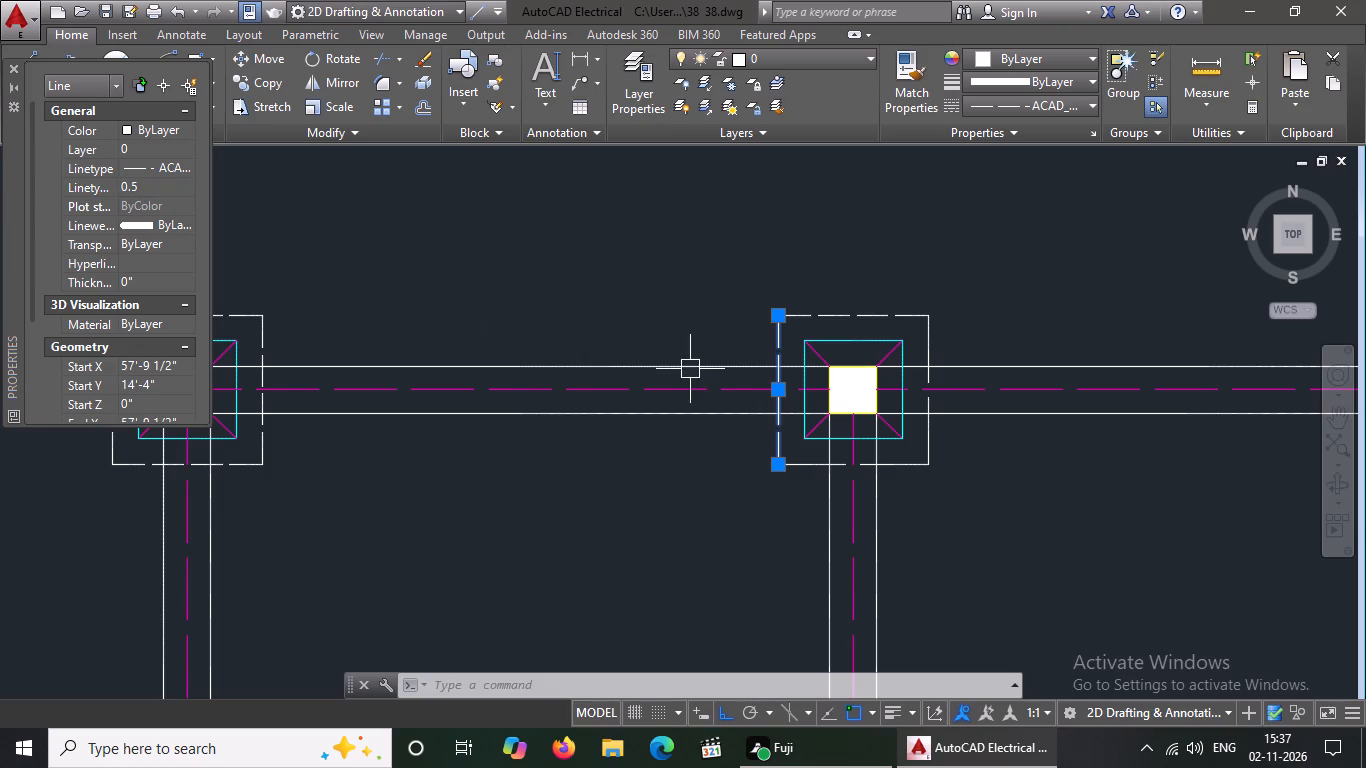
key(Escape)
Set the linetype scale to 0.5 for the south side of the outer outline on the north row's middle footing.
click(897, 468)
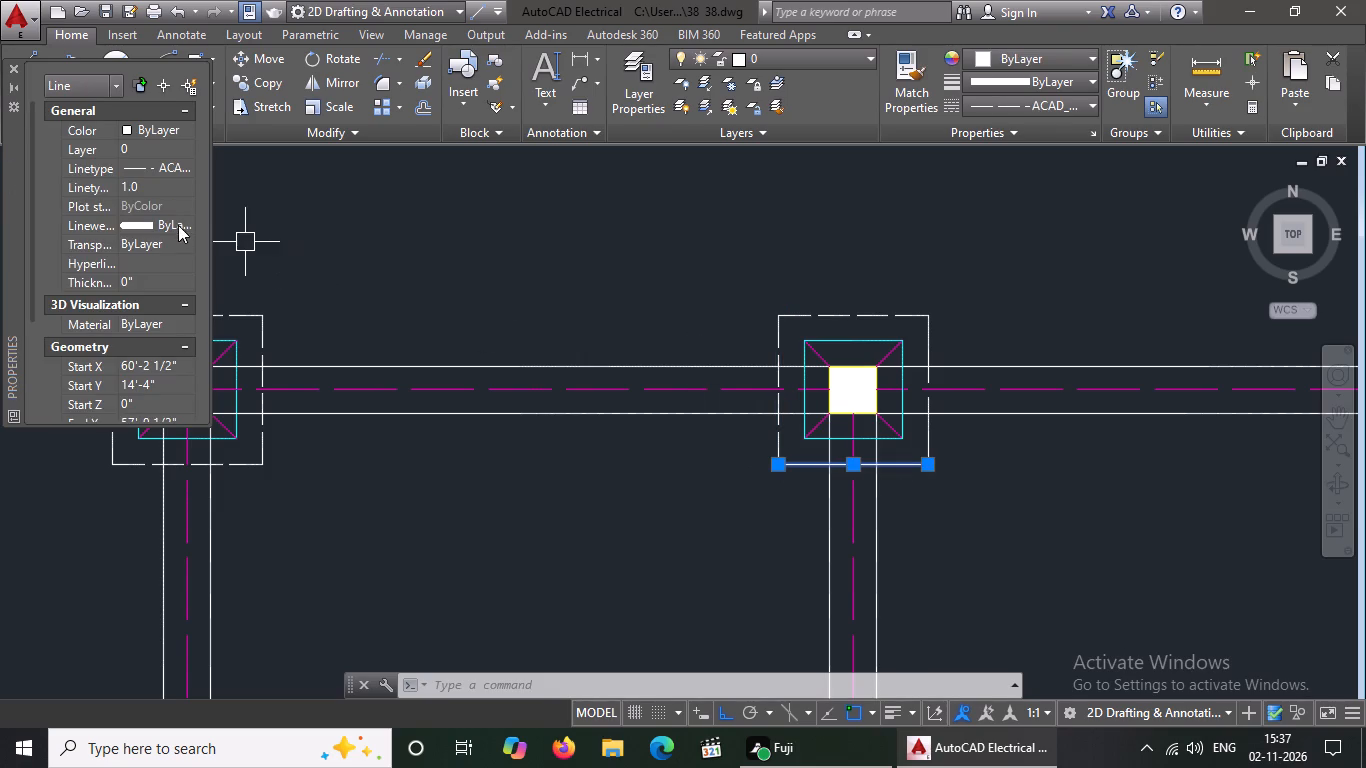
click(168, 182)
key(BackSpace)
key(BackSpace)
text(0.)
key(5)
key(Return)
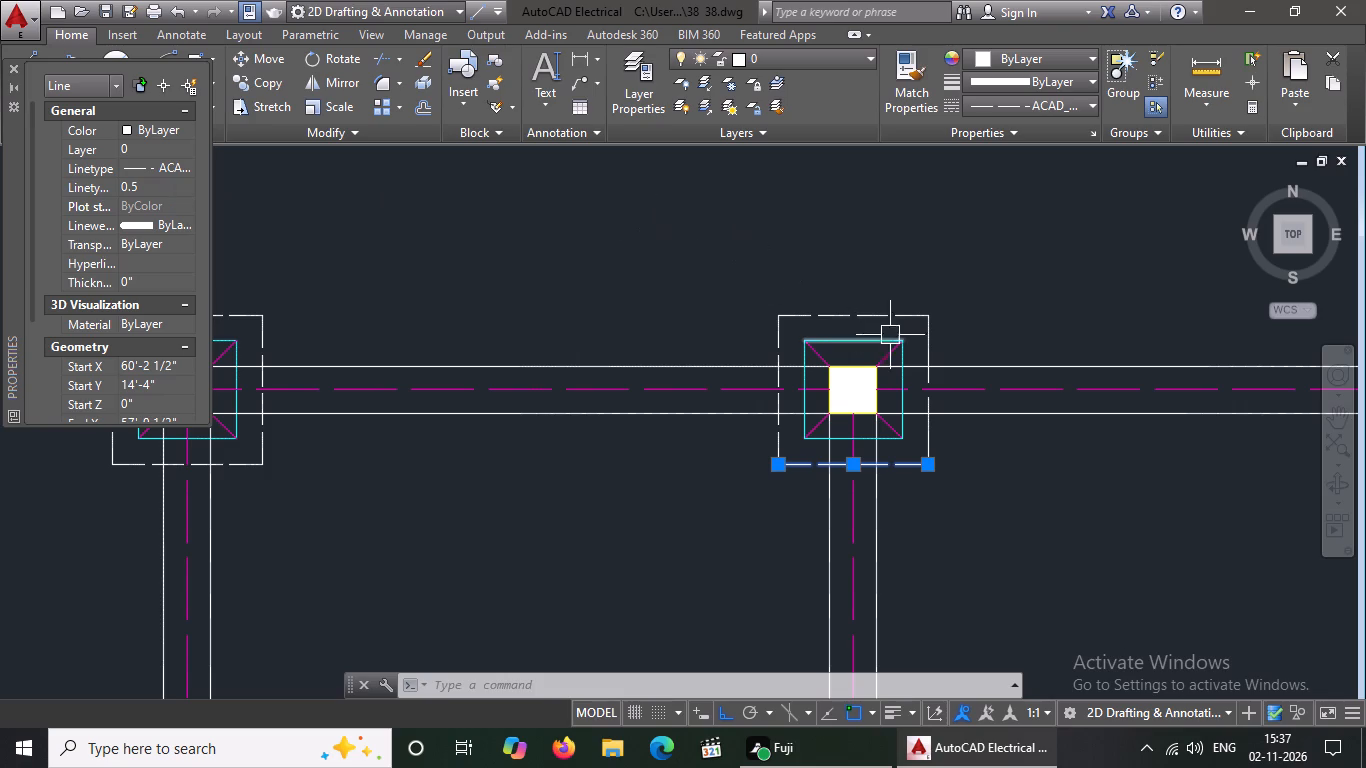
Set the linetype scale to 0.5 for the east side of the outer outline on the north row's middle footing.
click(929, 332)
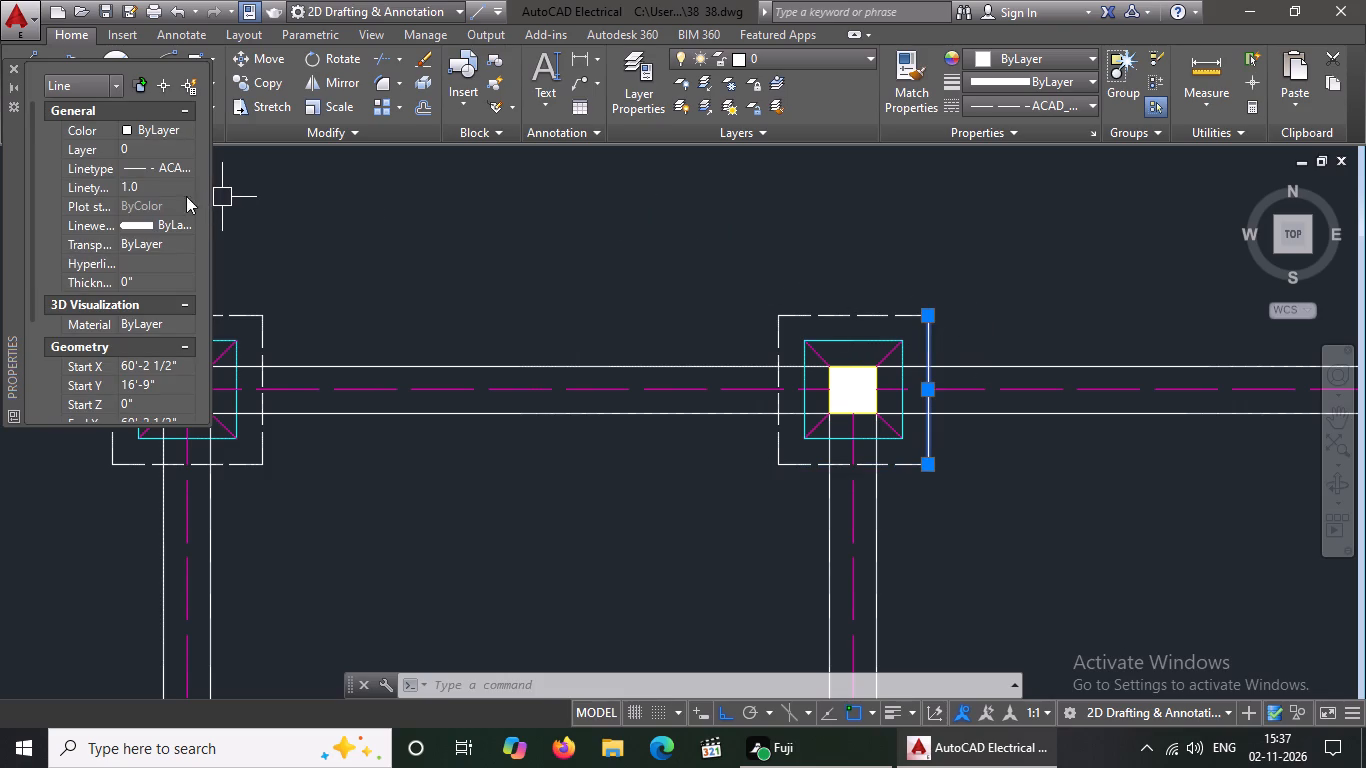
click(169, 187)
key(BackSpace)
key(BackSpace)
text(0.5)
key(Return)
key(Escape)
Set the linetype scale to 0.5 for the north side of the northeast corner footing's dashed outer outline.
scroll(394, 415, down, 2)
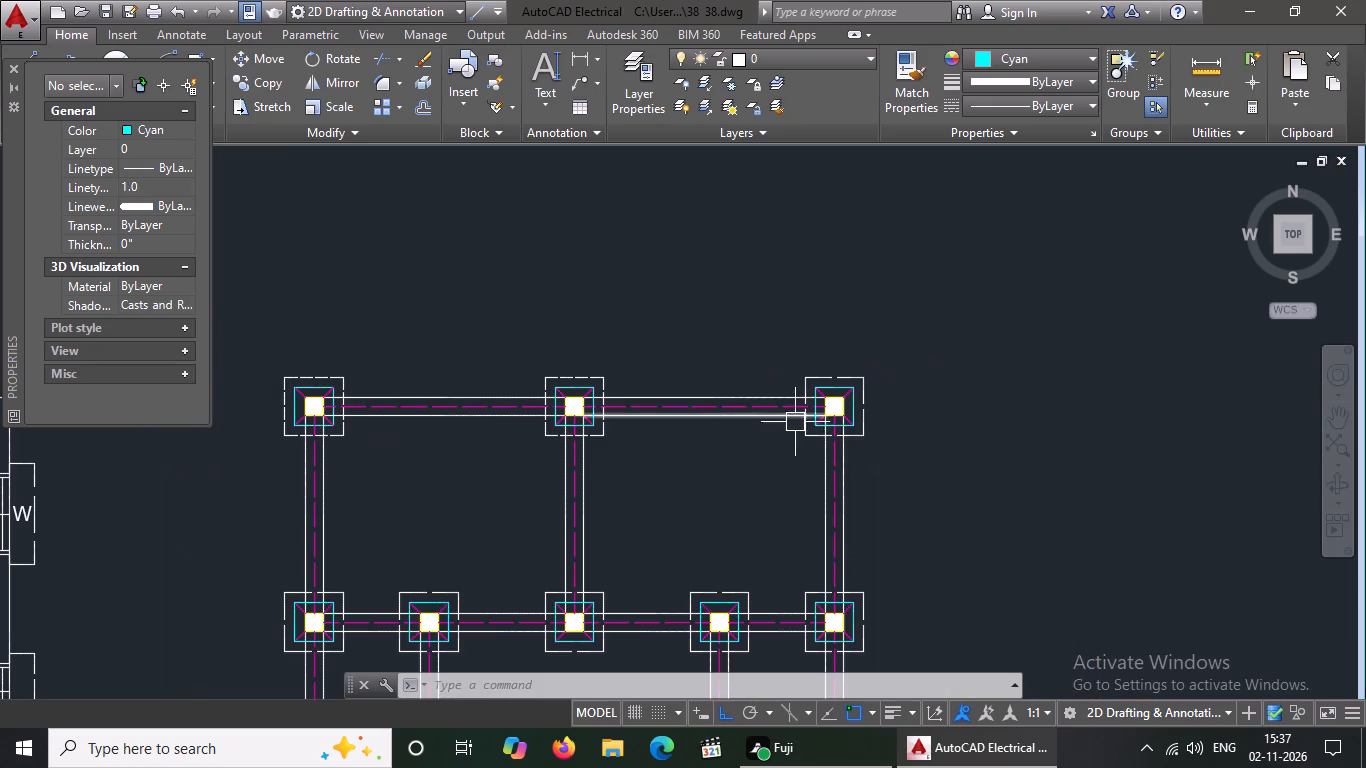
scroll(799, 419, up, 2)
click(893, 312)
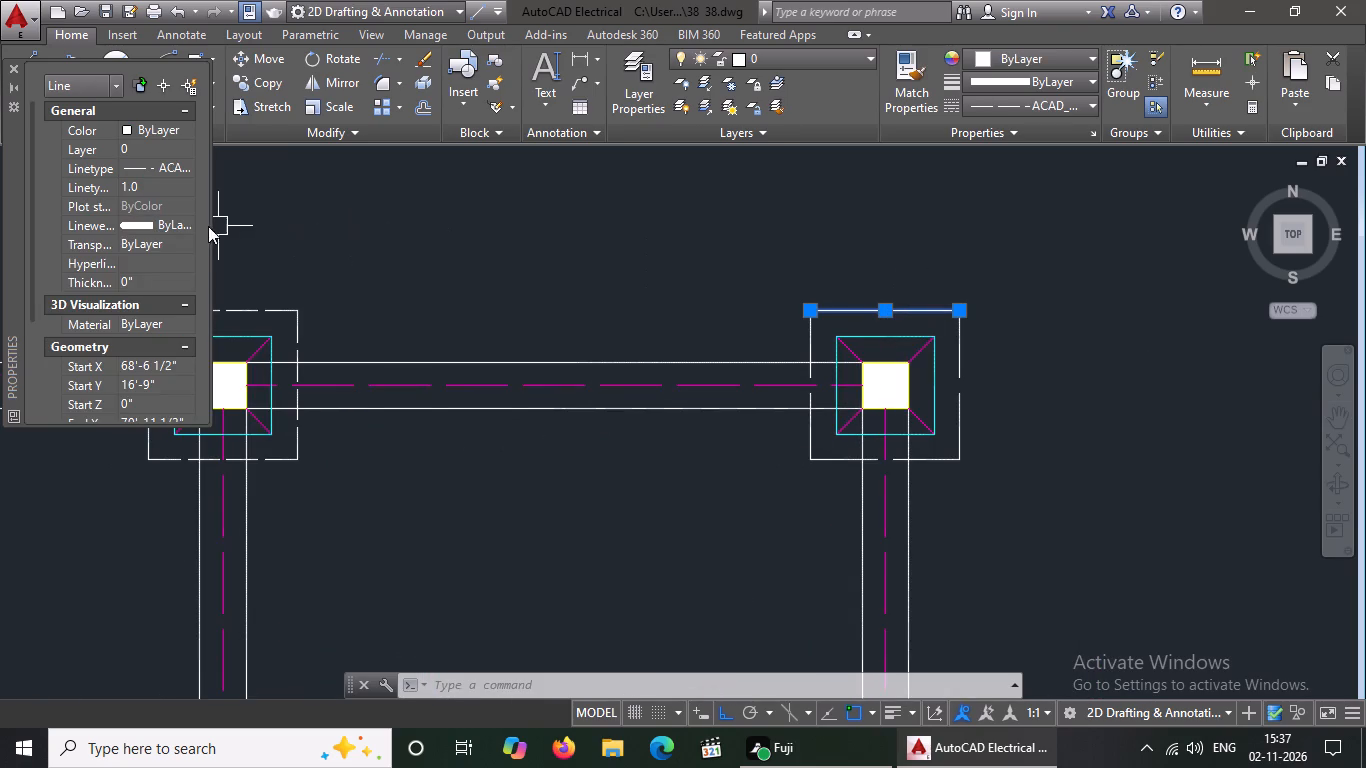
click(150, 185)
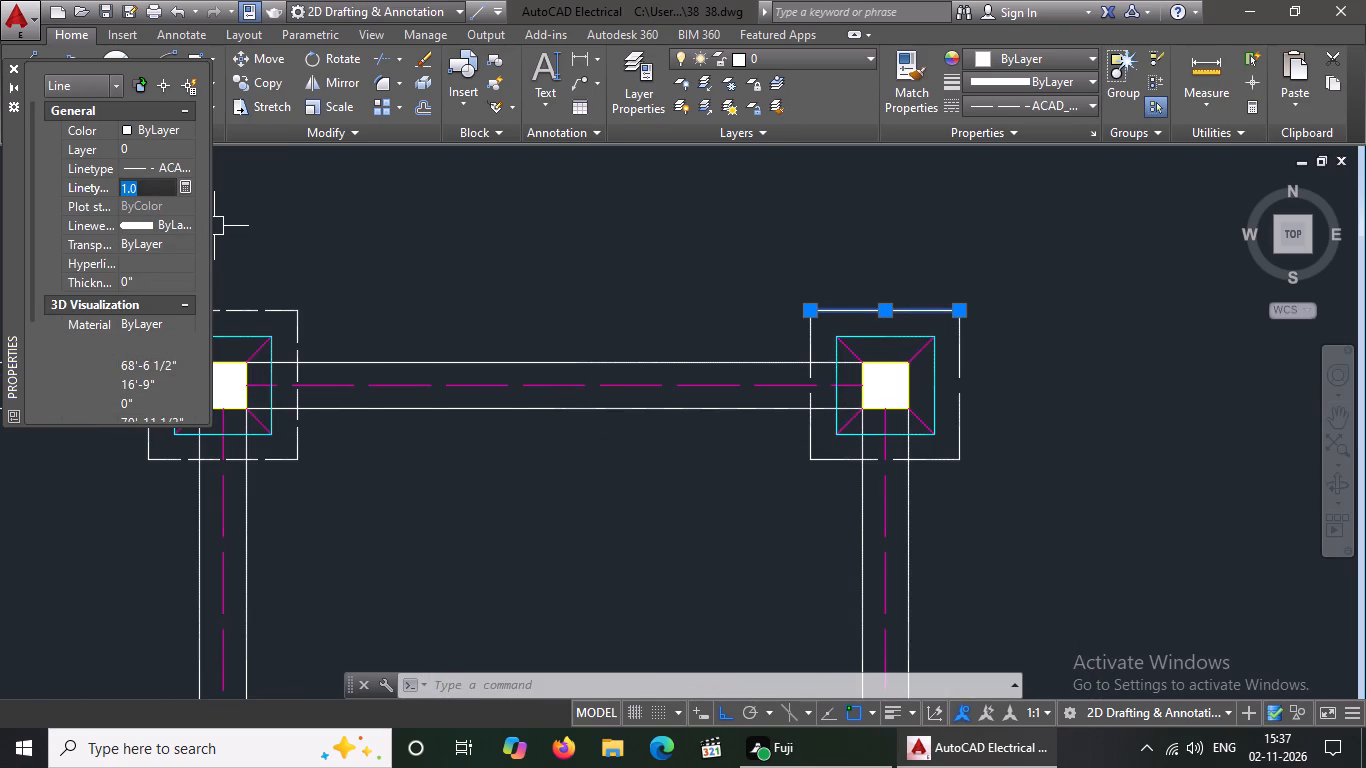
key(BackSpace)
key(BackSpace)
text(0.5)
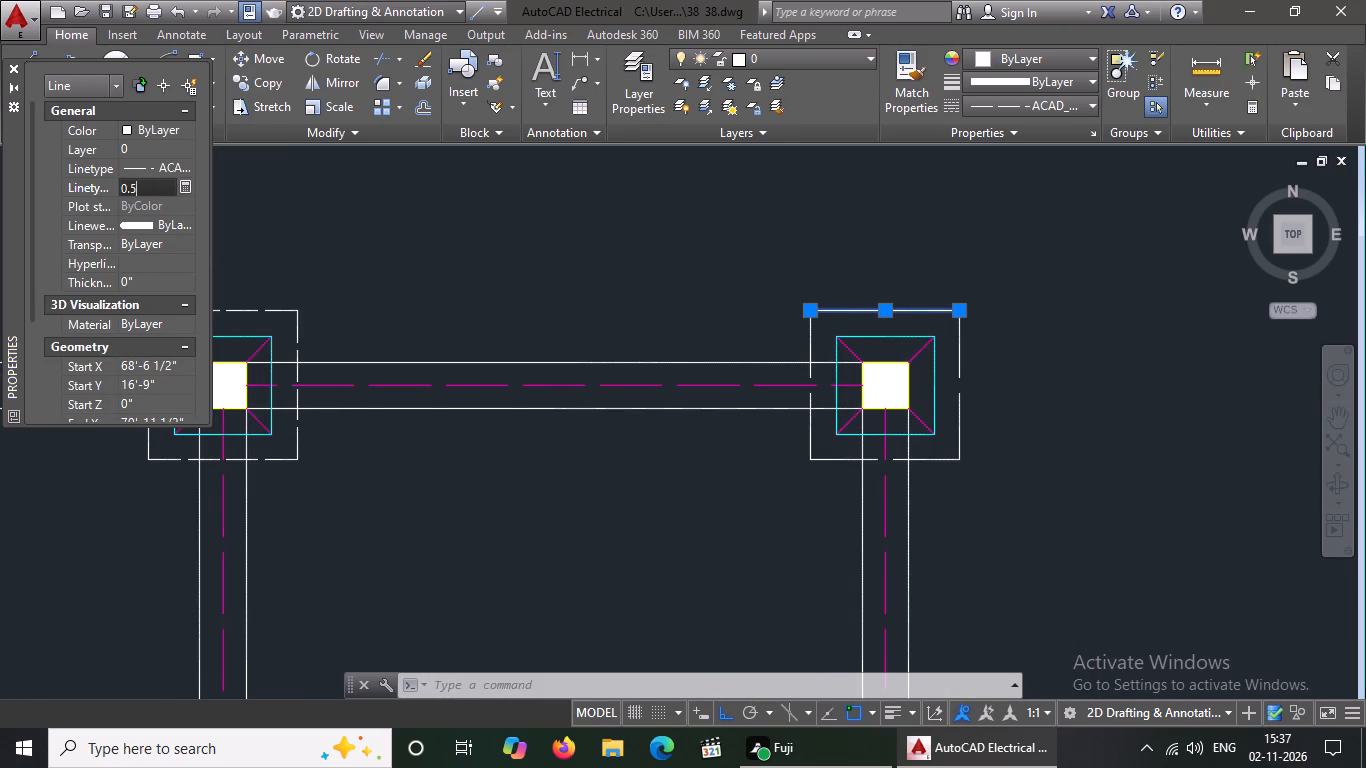
key(Return)
key(Escape)
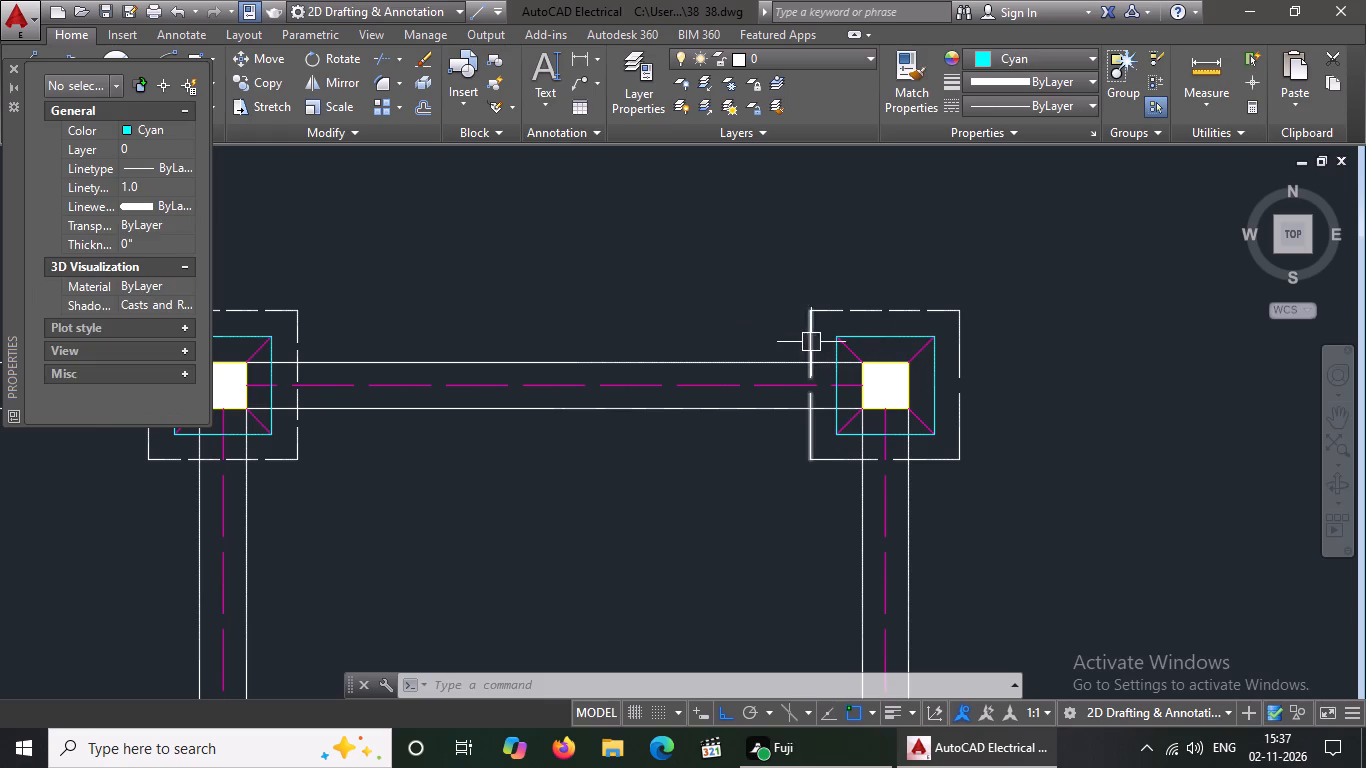
Set the linetype scale to 0.5 for the west side of the northeast corner footing's dashed outer outline.
click(810, 341)
click(171, 187)
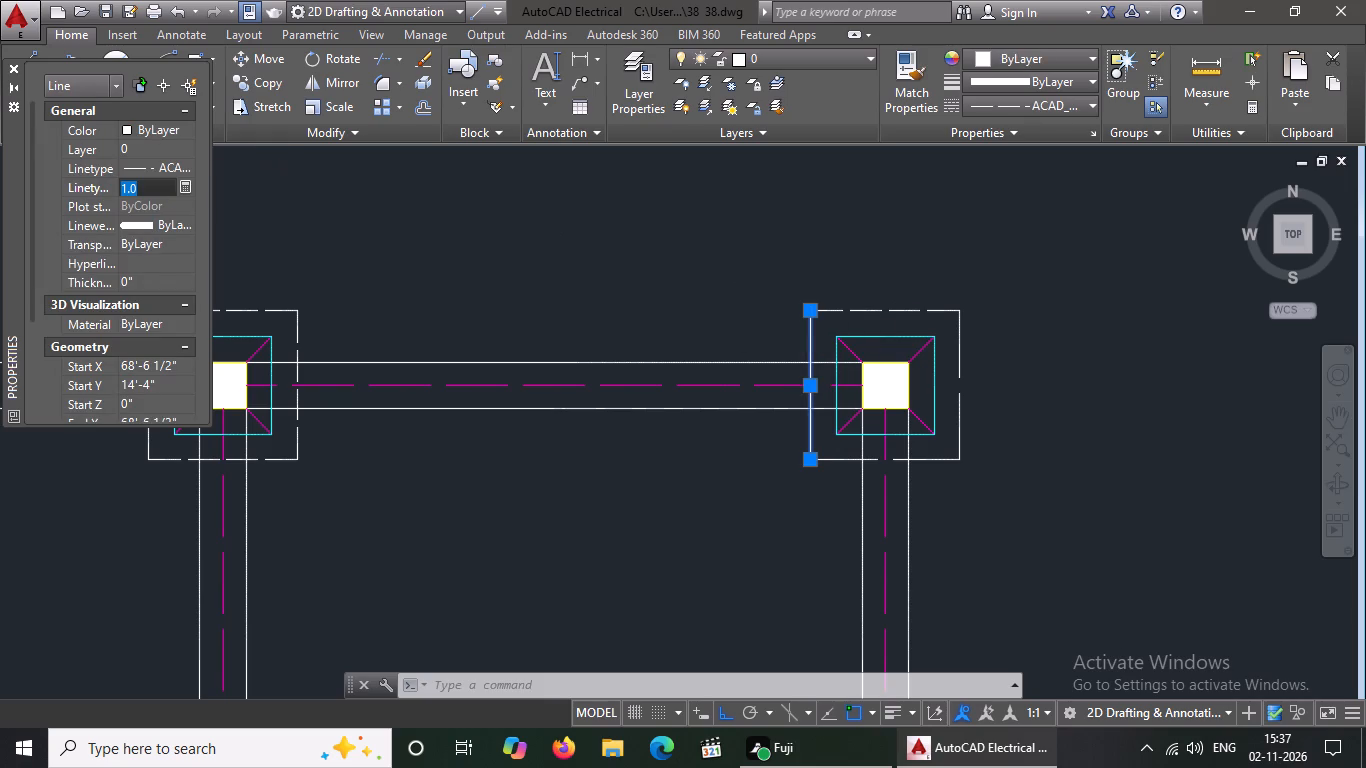
key(BackSpace)
key(BackSpace)
text(0.5)
key(Return)
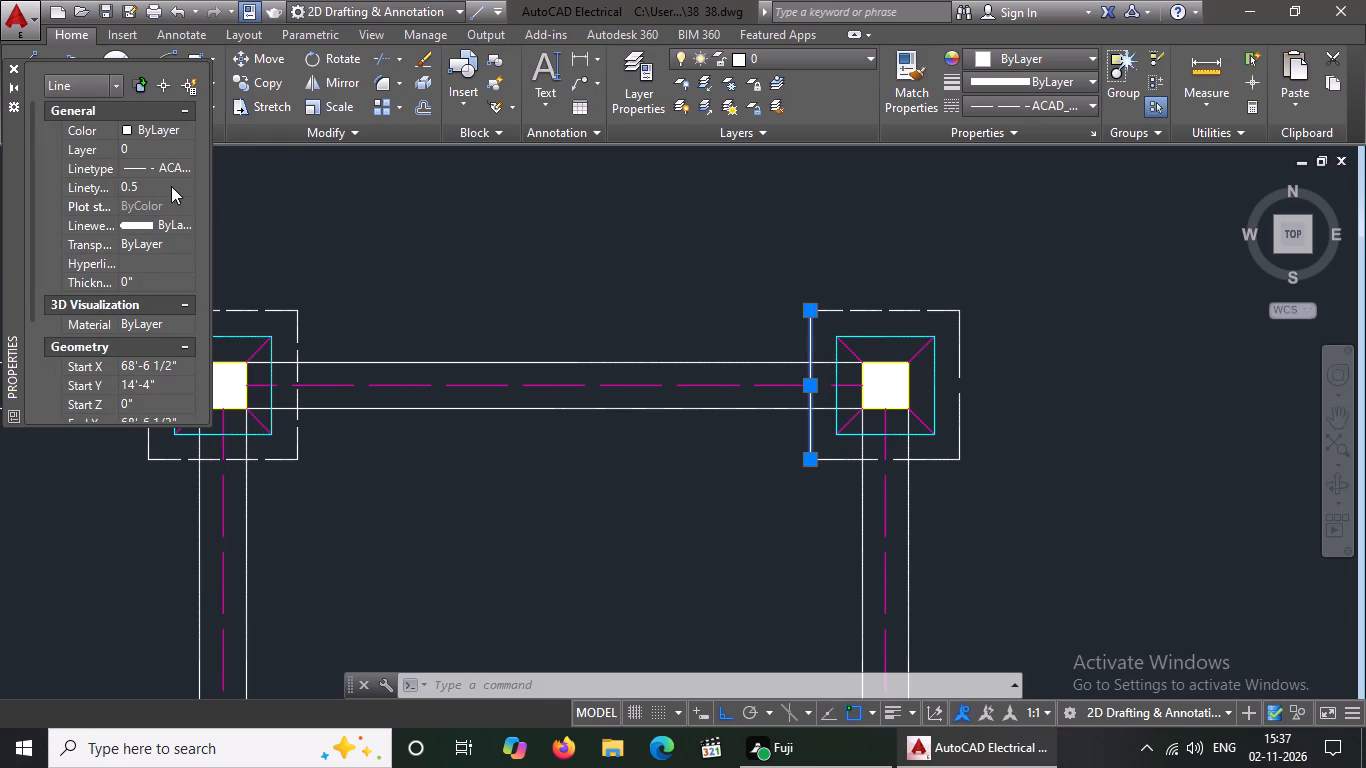
key(Escape)
Set the linetype scale to 0.5 for the south side of the northeast corner footing's dashed outer outline.
click(930, 460)
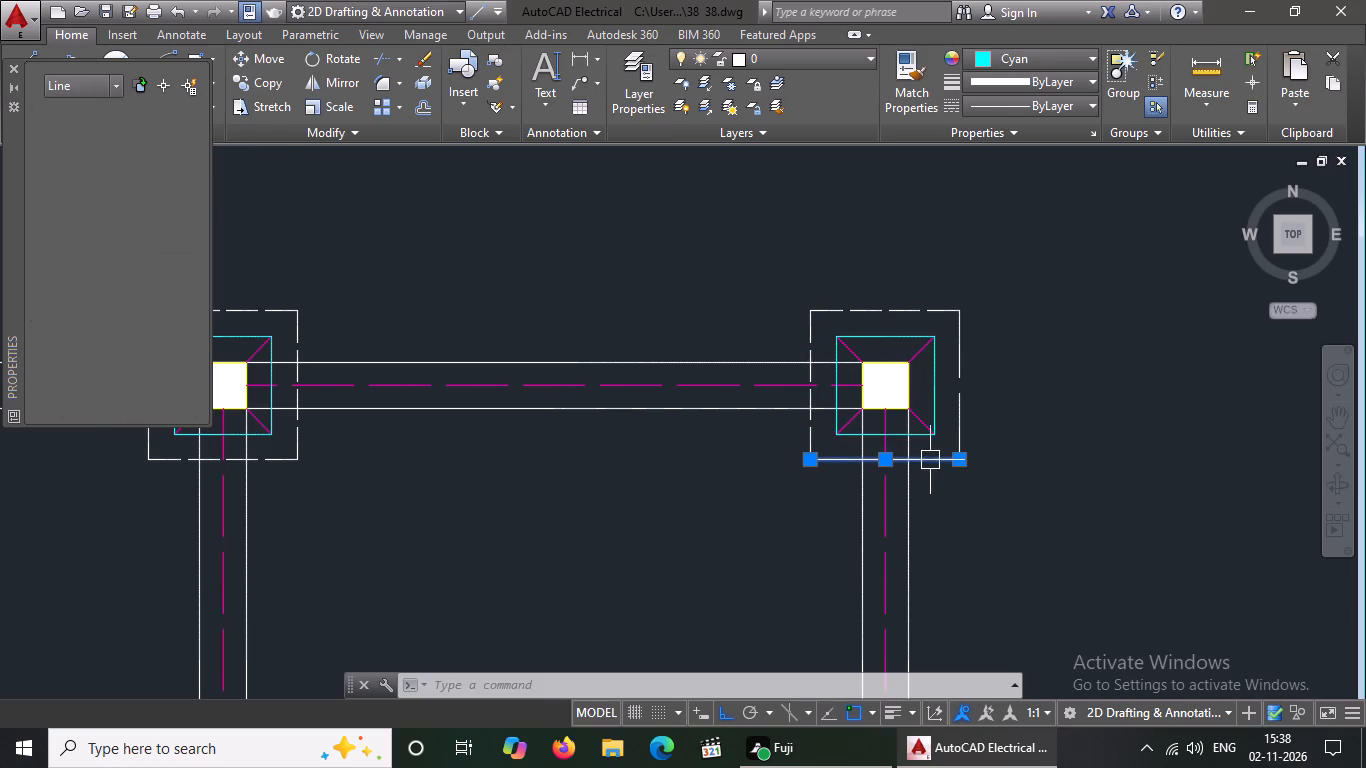
click(158, 184)
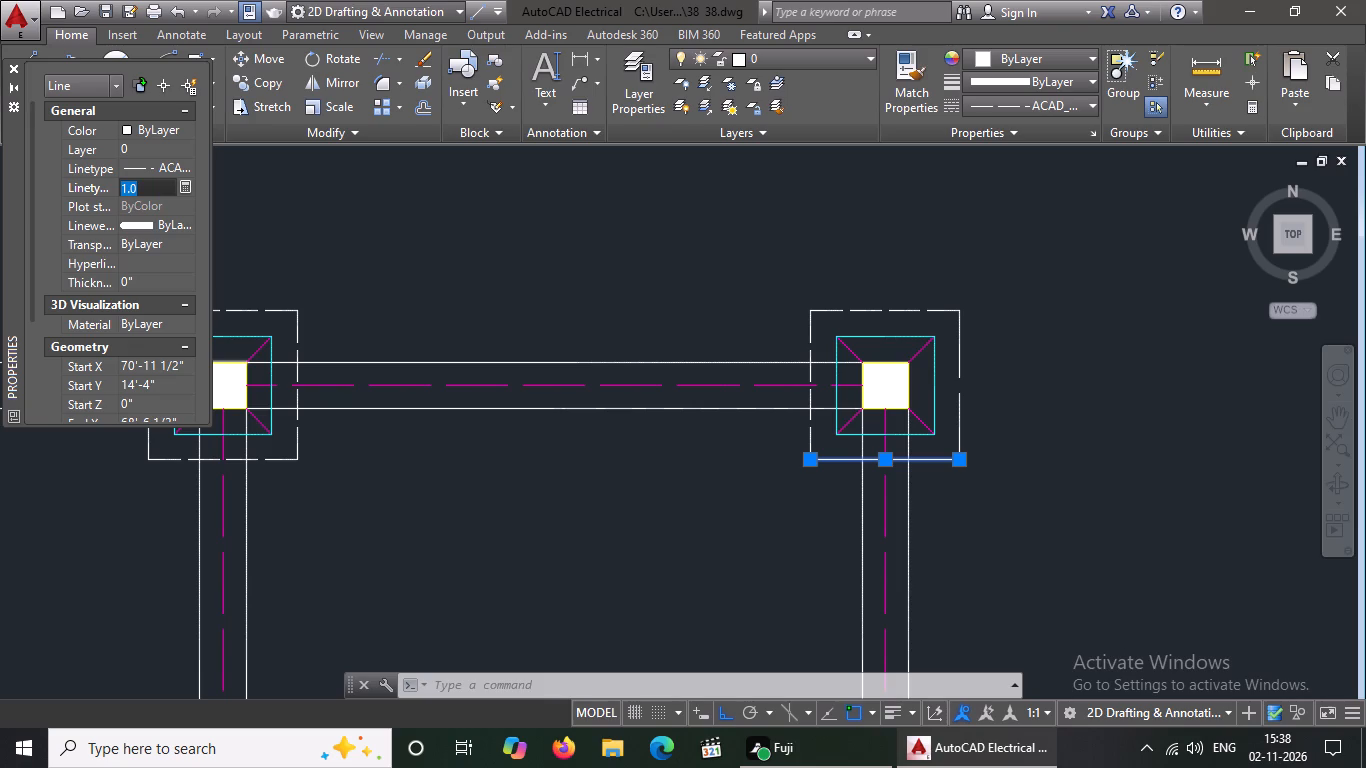
key(BackSpace)
key(BackSpace)
text(0.6)
key(BackSpace)
key(5)
key(Return)
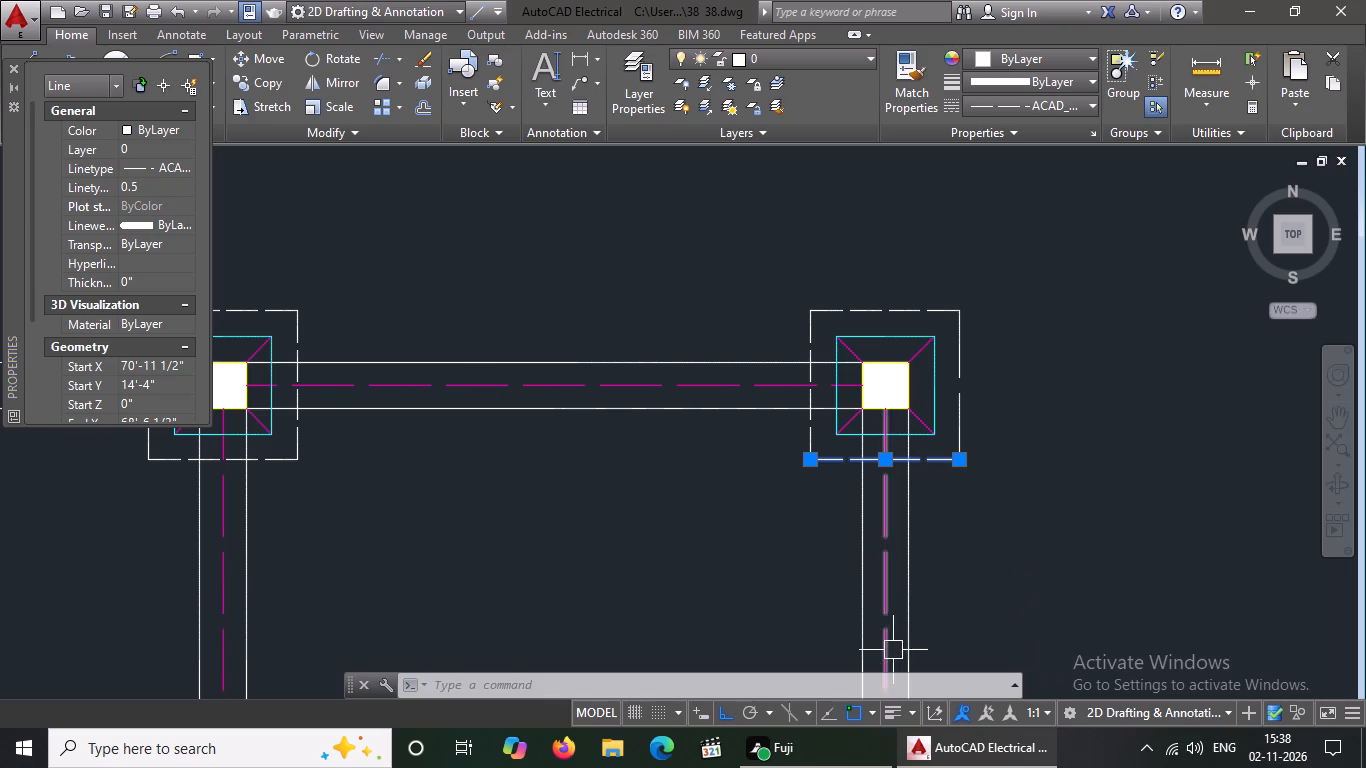
Set the linetype scale to 0.5 for the east side of the northeast corner footing's dashed outer outline.
click(958, 416)
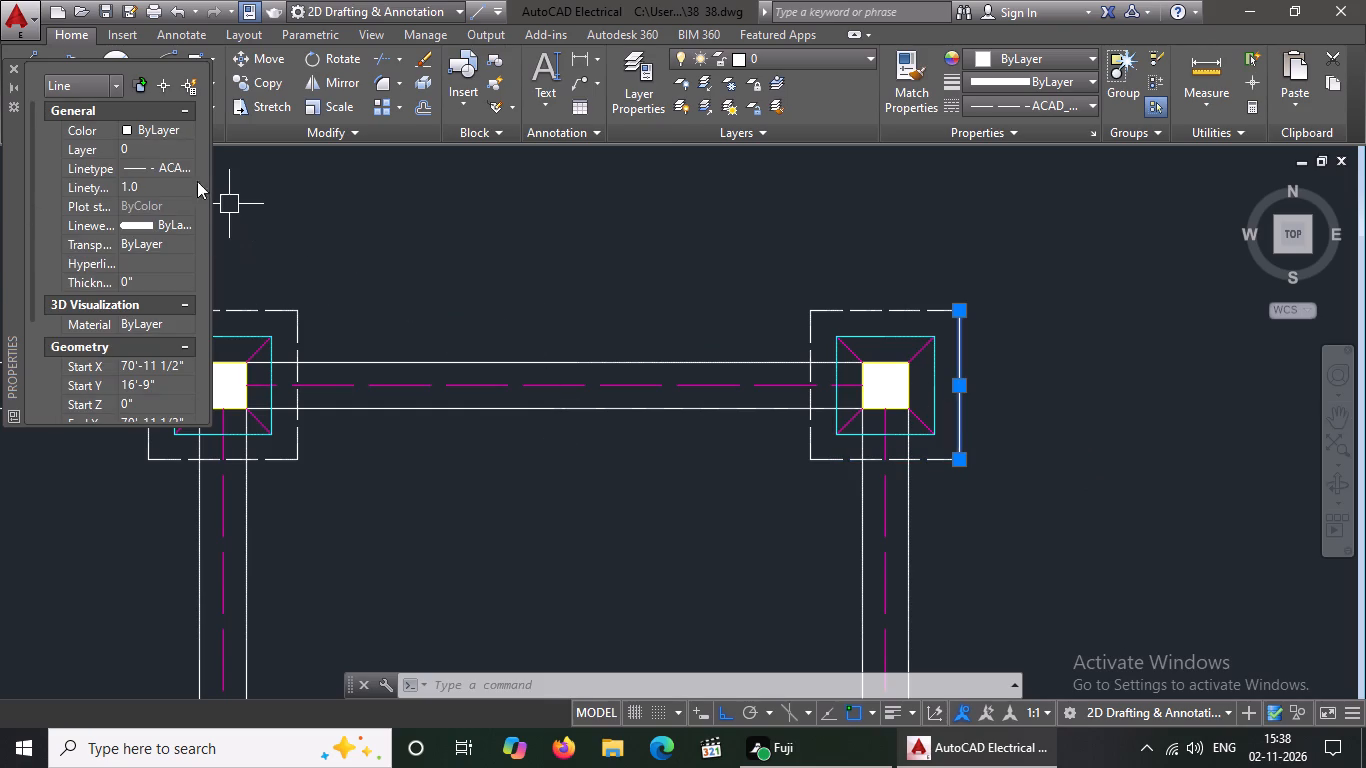
click(137, 184)
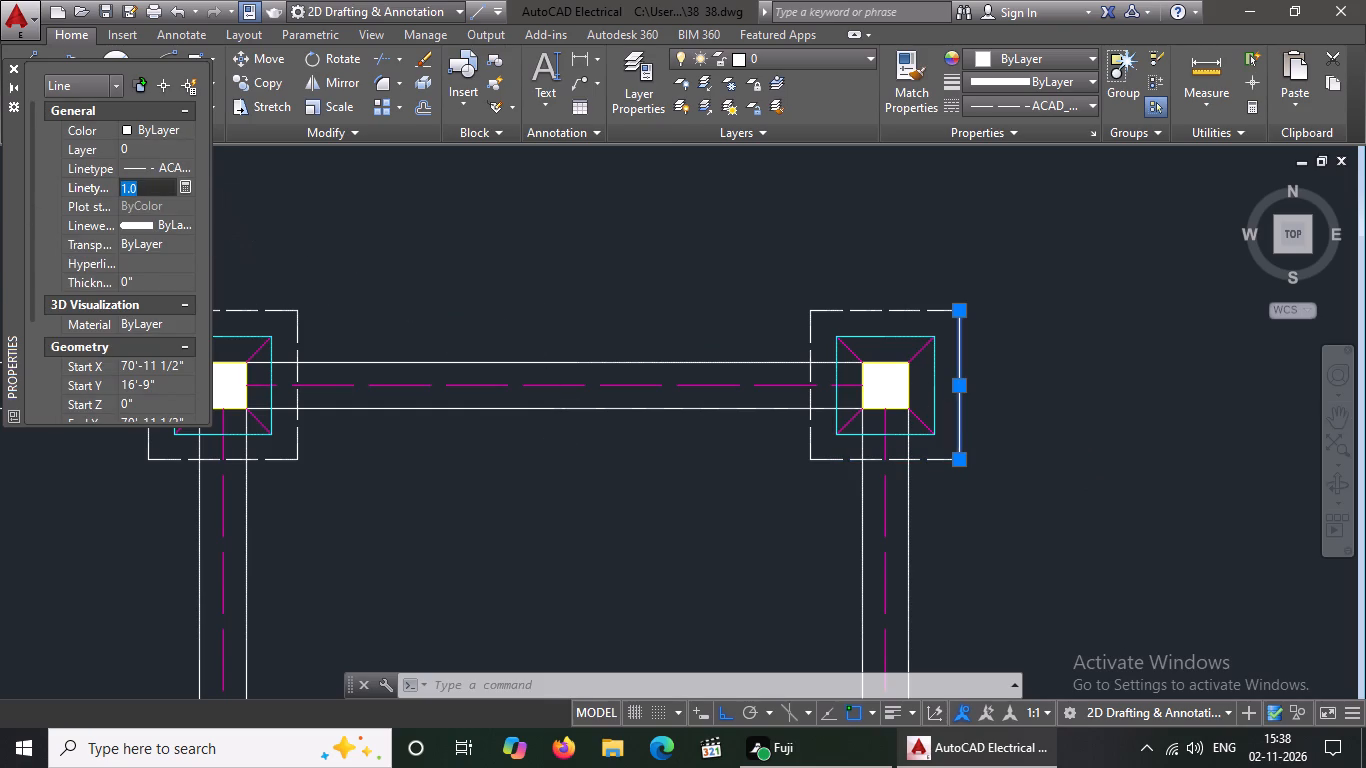
key(BackSpace)
key(BackSpace)
text(0.5)
key(Return)
scroll(825, 320, down, 3)
key(Escape)
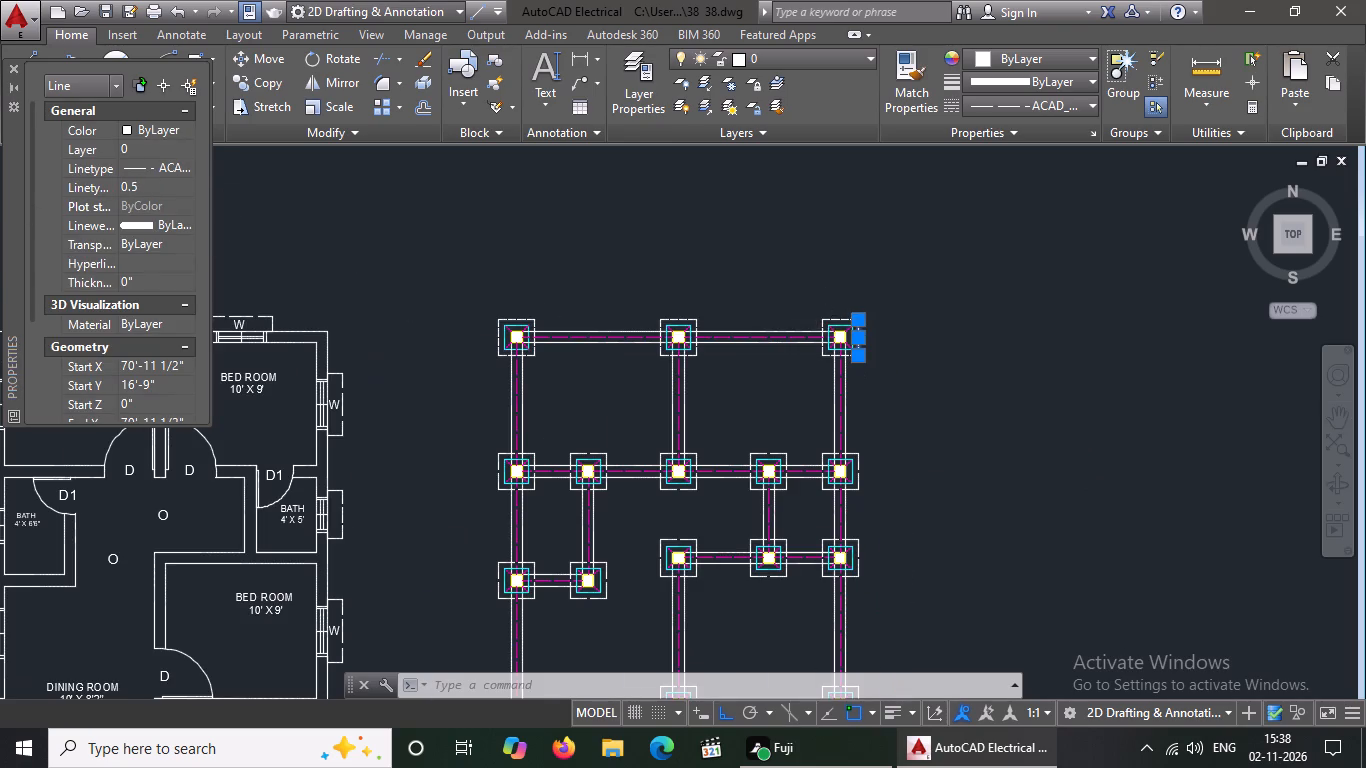
Set the linetype scale to 0.5 for the north side of the outer outline on the second row's westernmost footing.
scroll(862, 338, up, 2)
scroll(863, 338, down, 1)
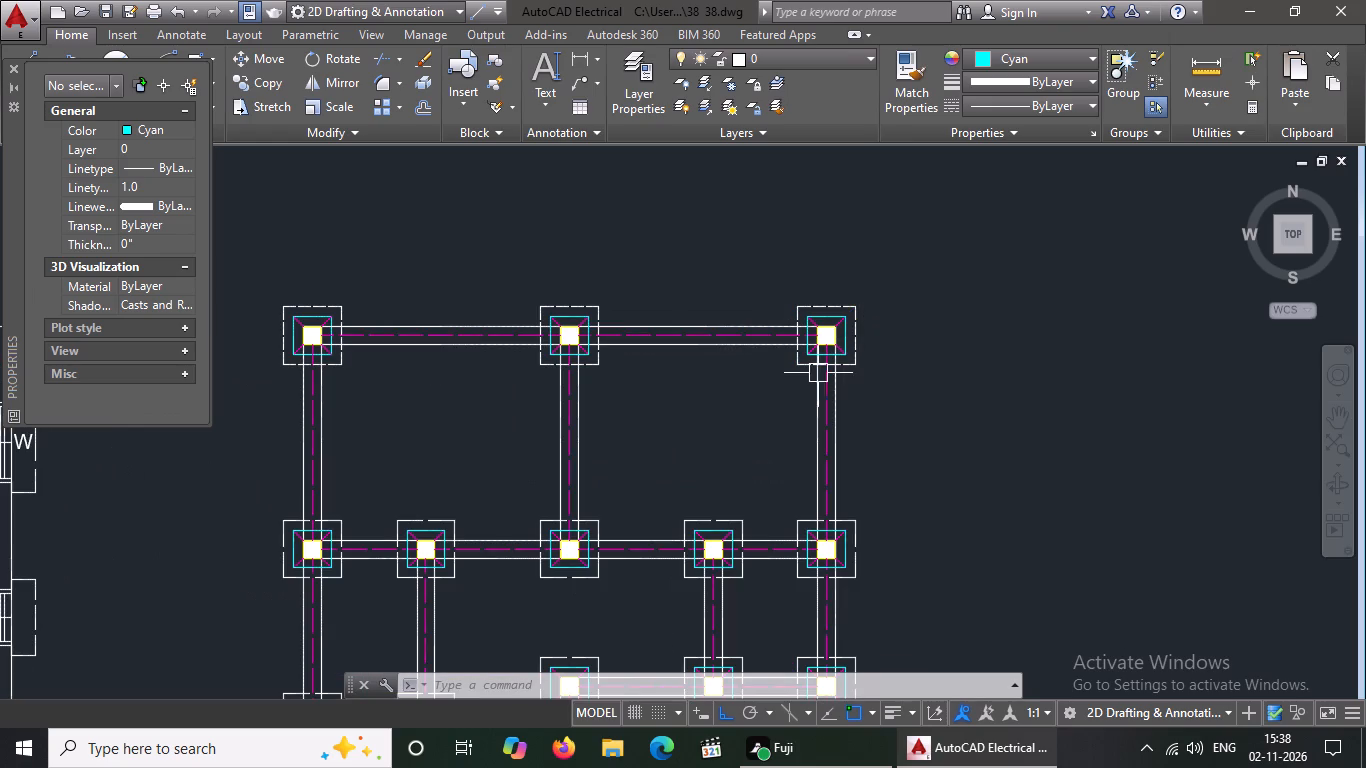
scroll(833, 383, up, 2)
scroll(845, 381, down, 2)
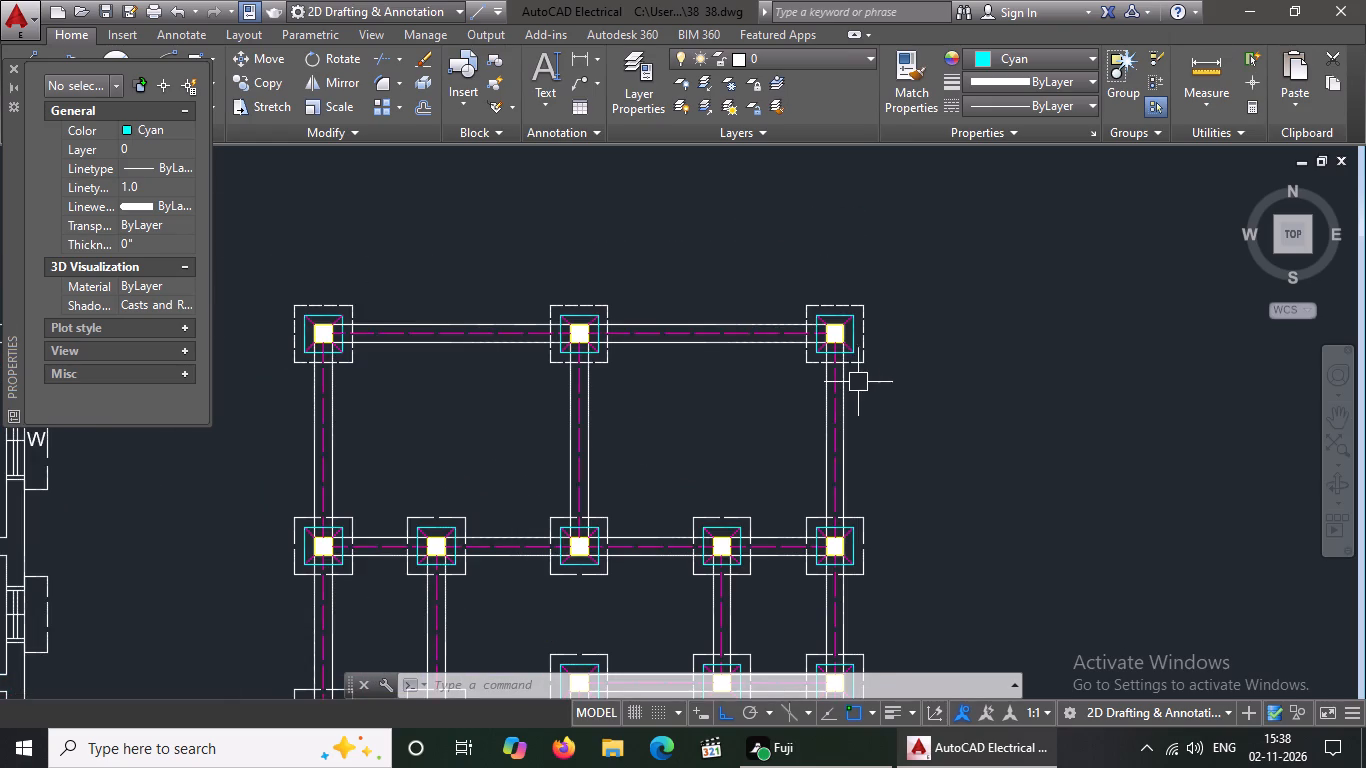
scroll(564, 349, up, 2)
scroll(589, 342, down, 3)
scroll(433, 454, up, 3)
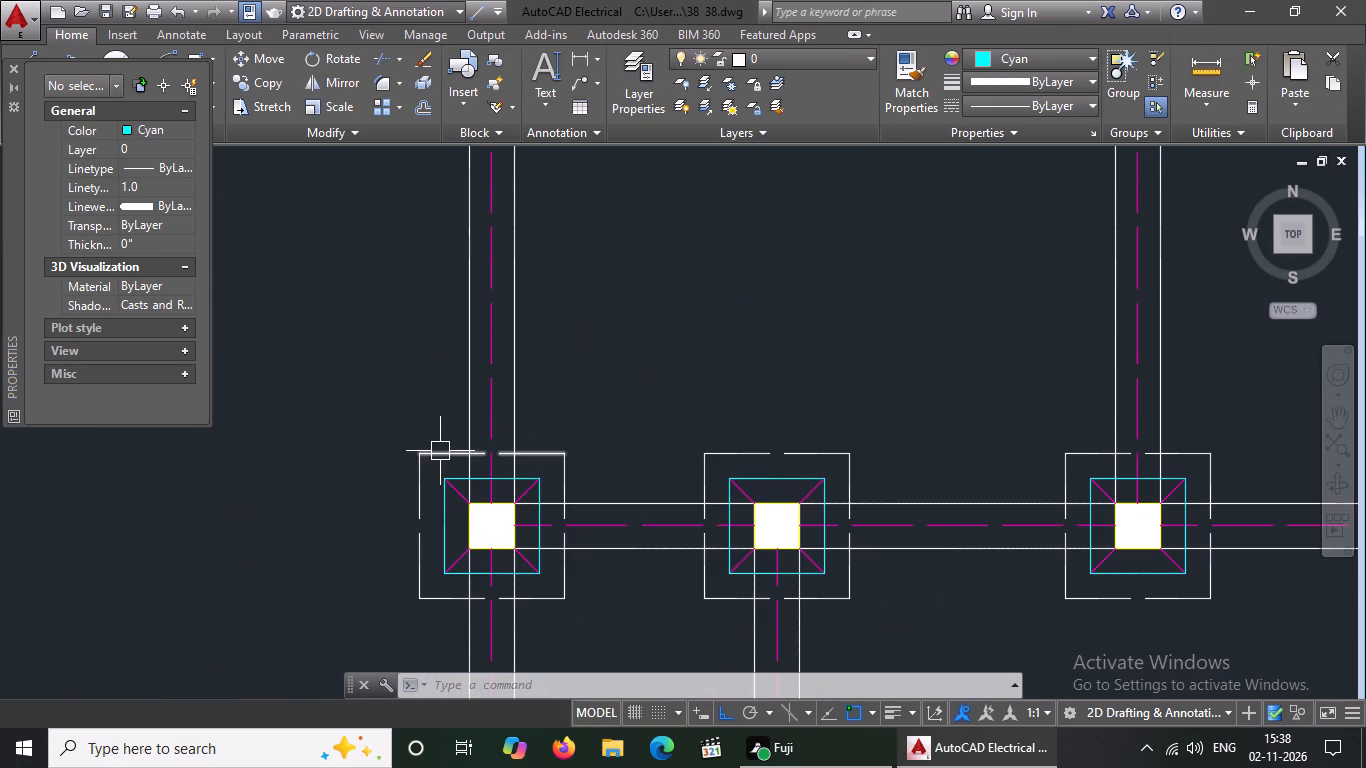
click(445, 449)
click(150, 183)
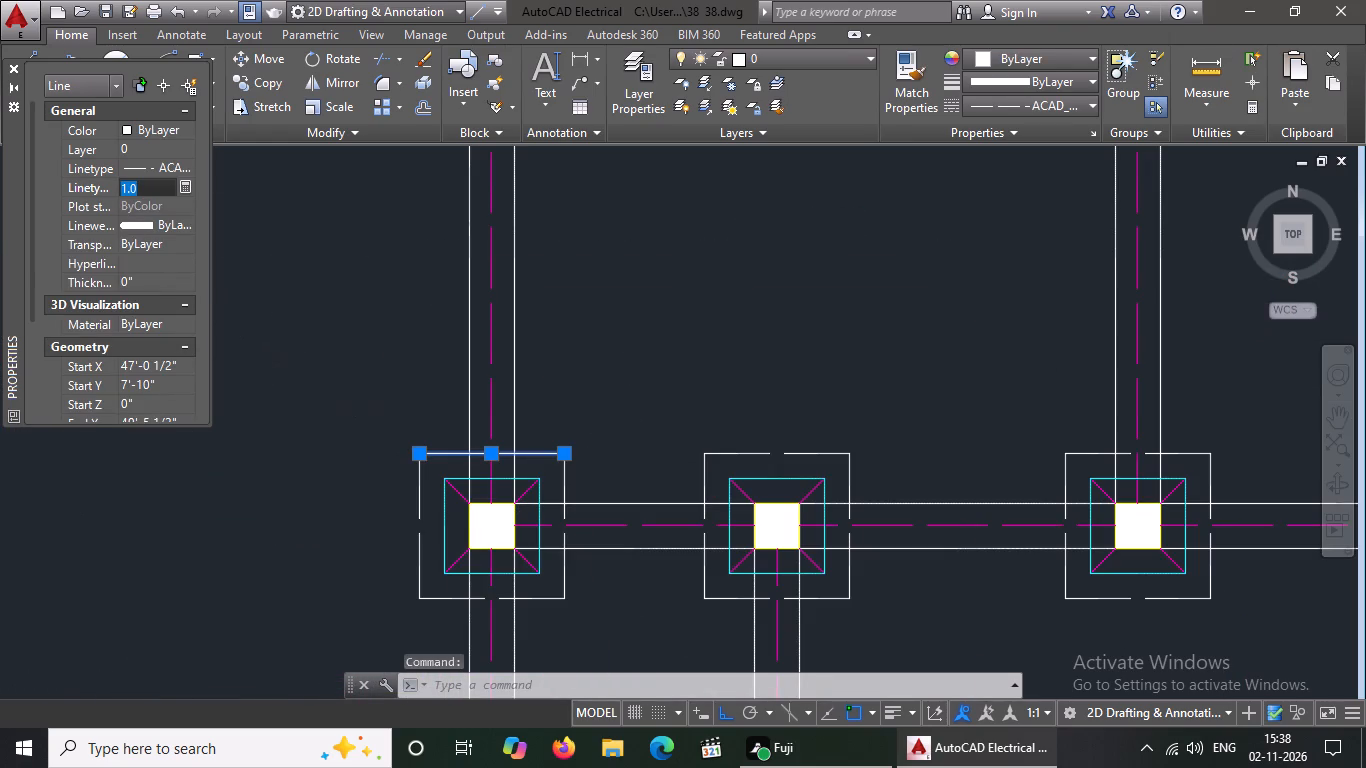
key(BackSpace)
key(BackSpace)
key(0)
text(.5)
key(Return)
key(Escape)
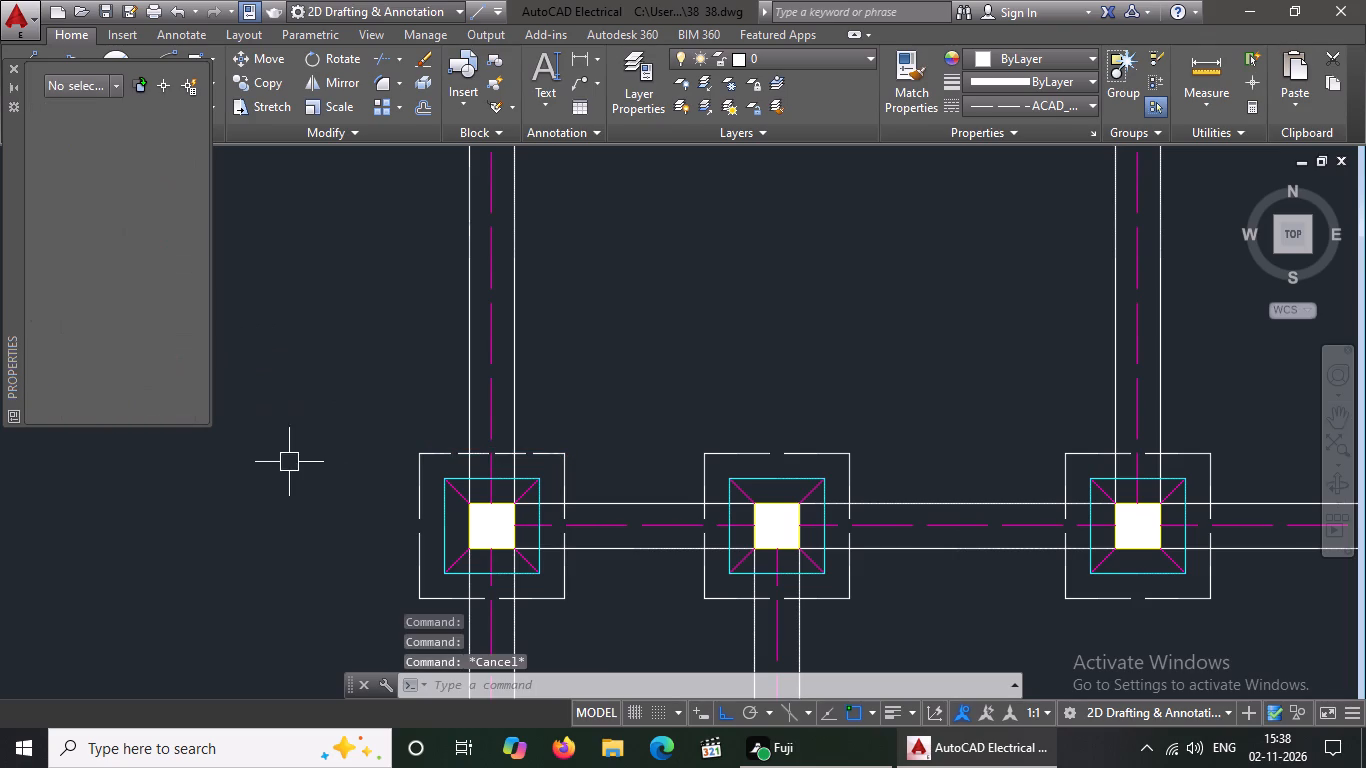
Set the linetype scale to 0.5 for the west side of the outer outline on the second row's westernmost footing.
click(412, 510)
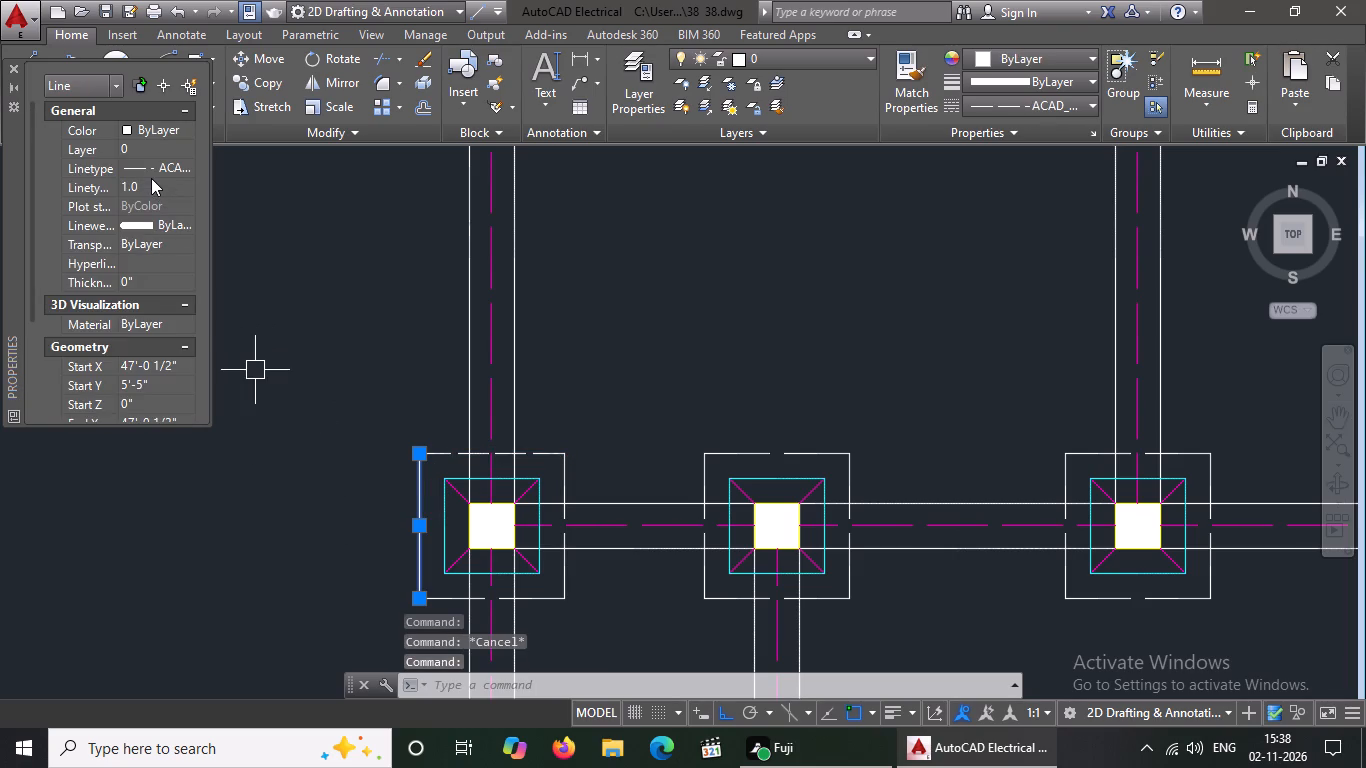
click(151, 177)
key(BackSpace)
key(BackSpace)
text(0.5)
key(Return)
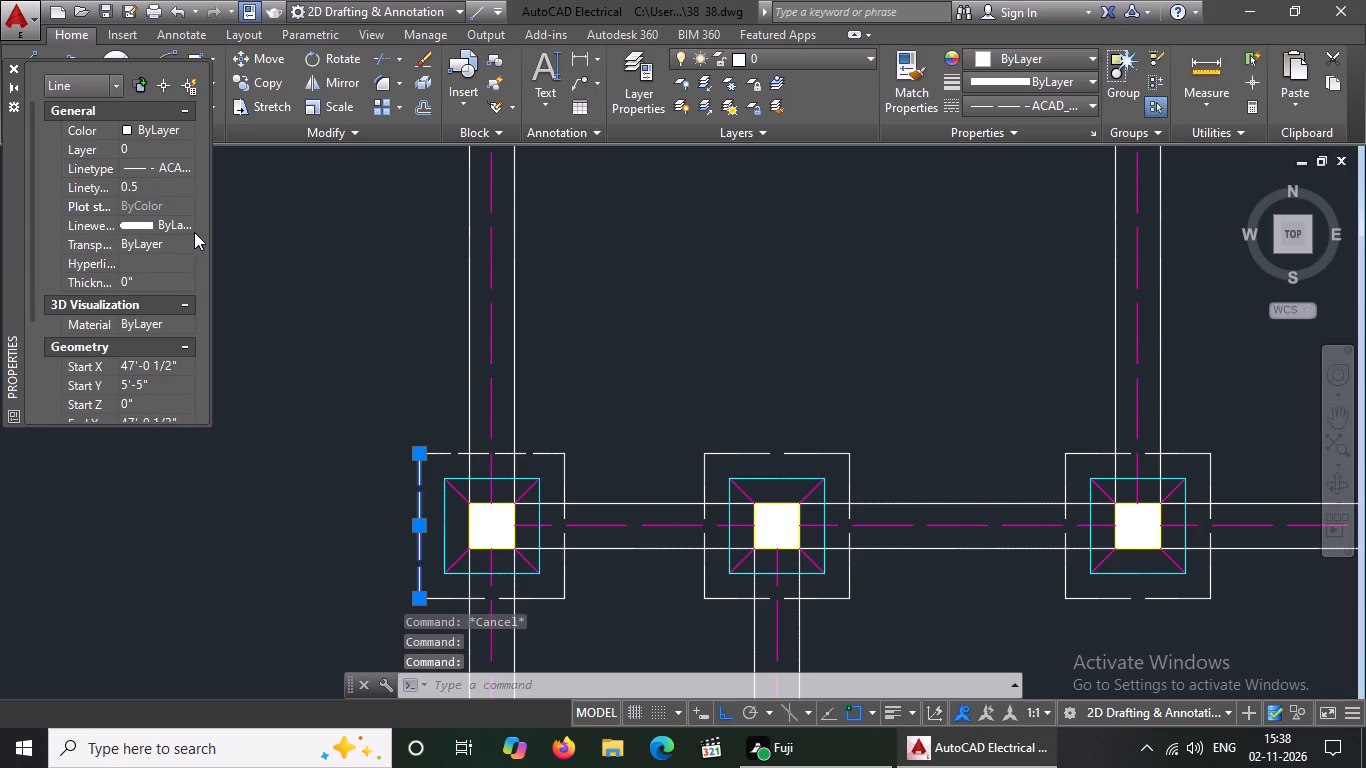
key(Escape)
Set the linetype scale to 0.5 for the south side of the outer outline on the second row's westernmost footing.
click(542, 593)
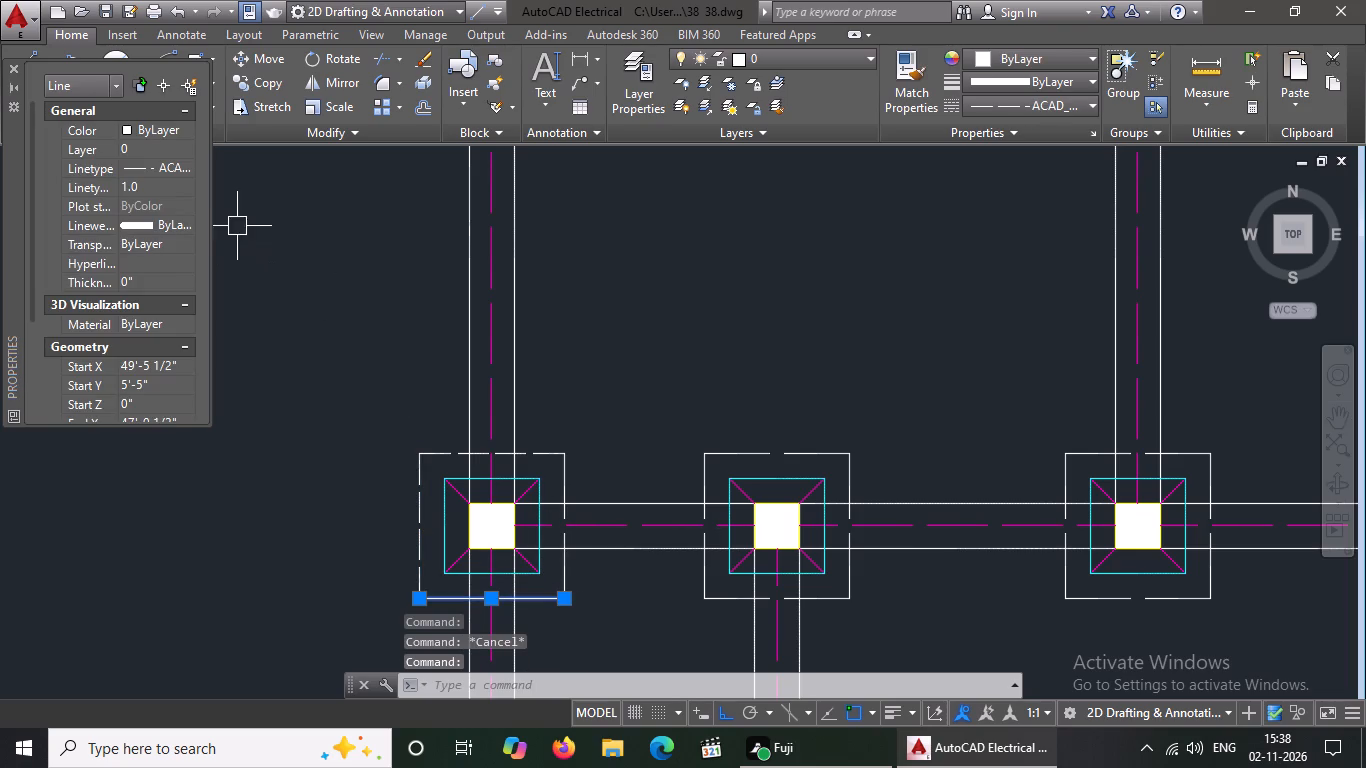
click(158, 188)
key(BackSpace)
key(BackSpace)
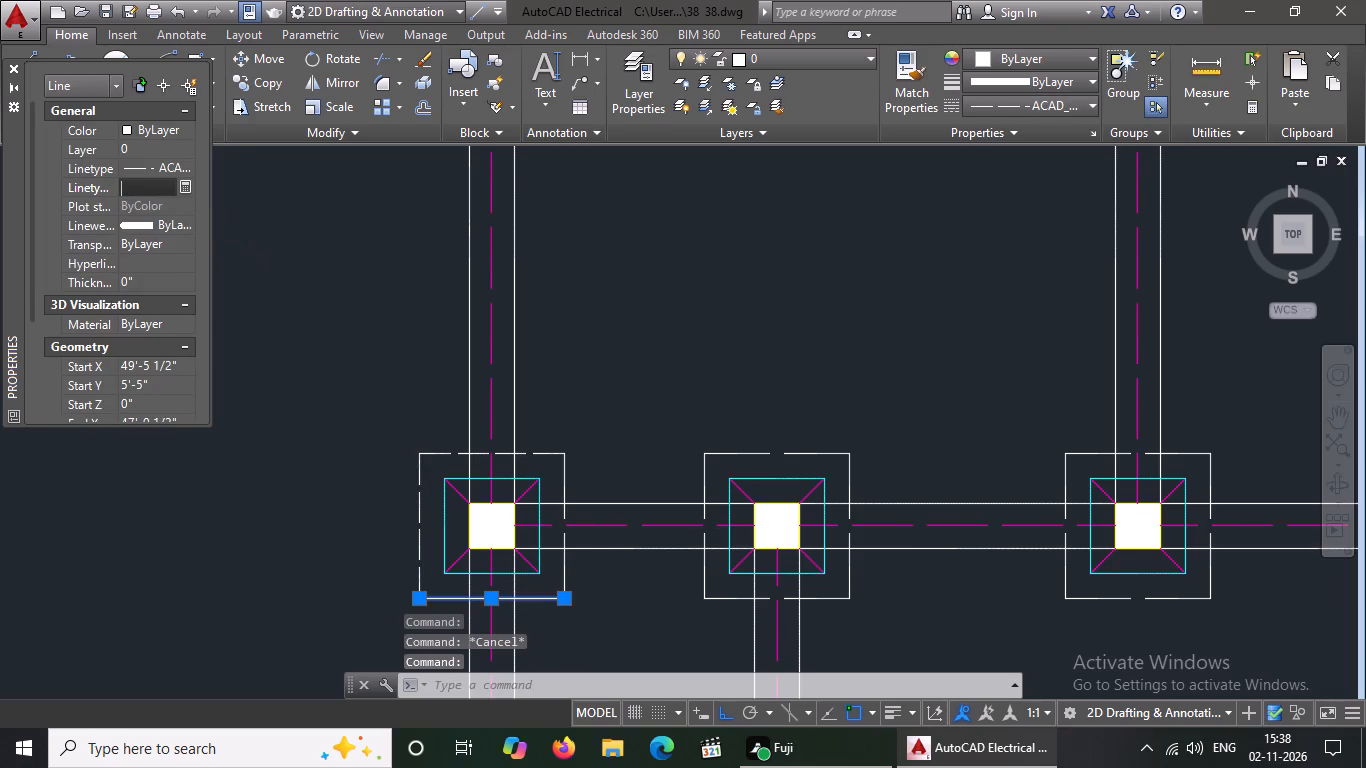
text(0.56)
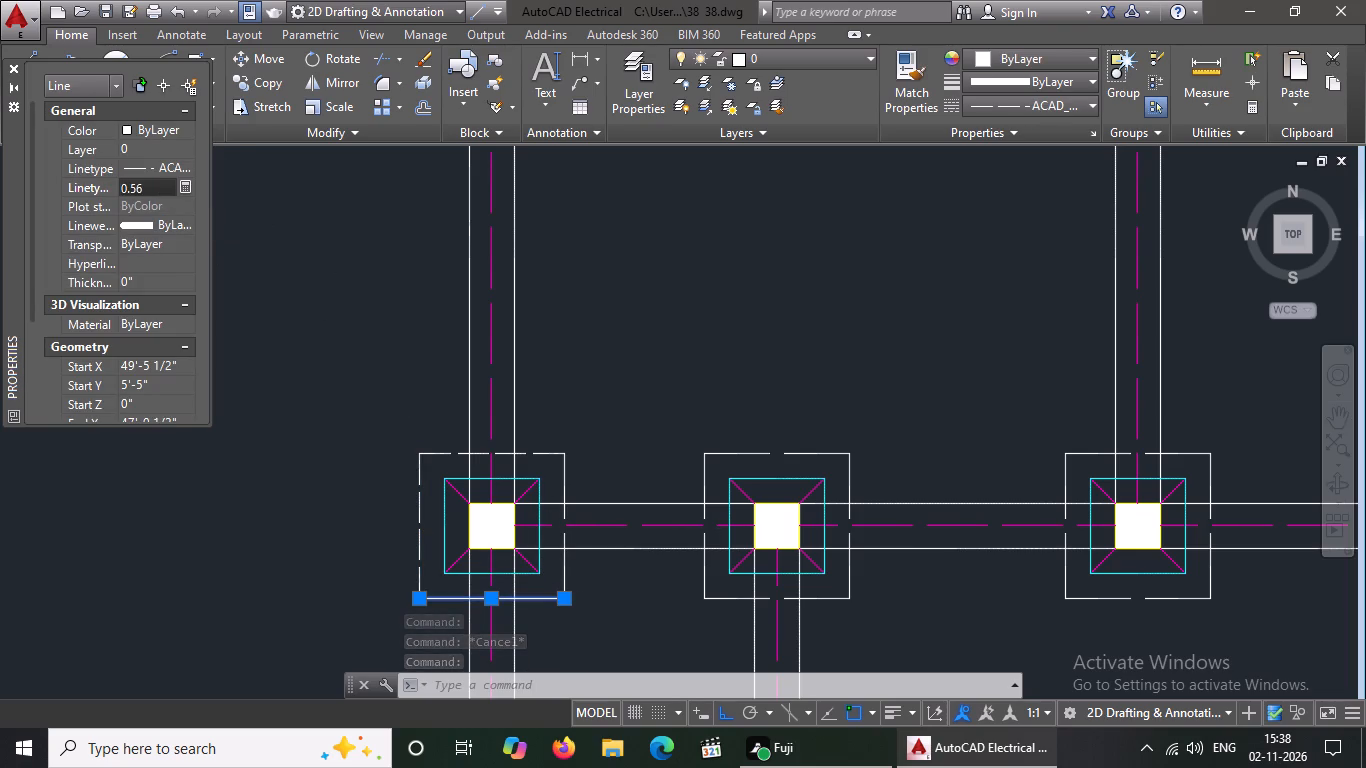
key(BackSpace)
key(Return)
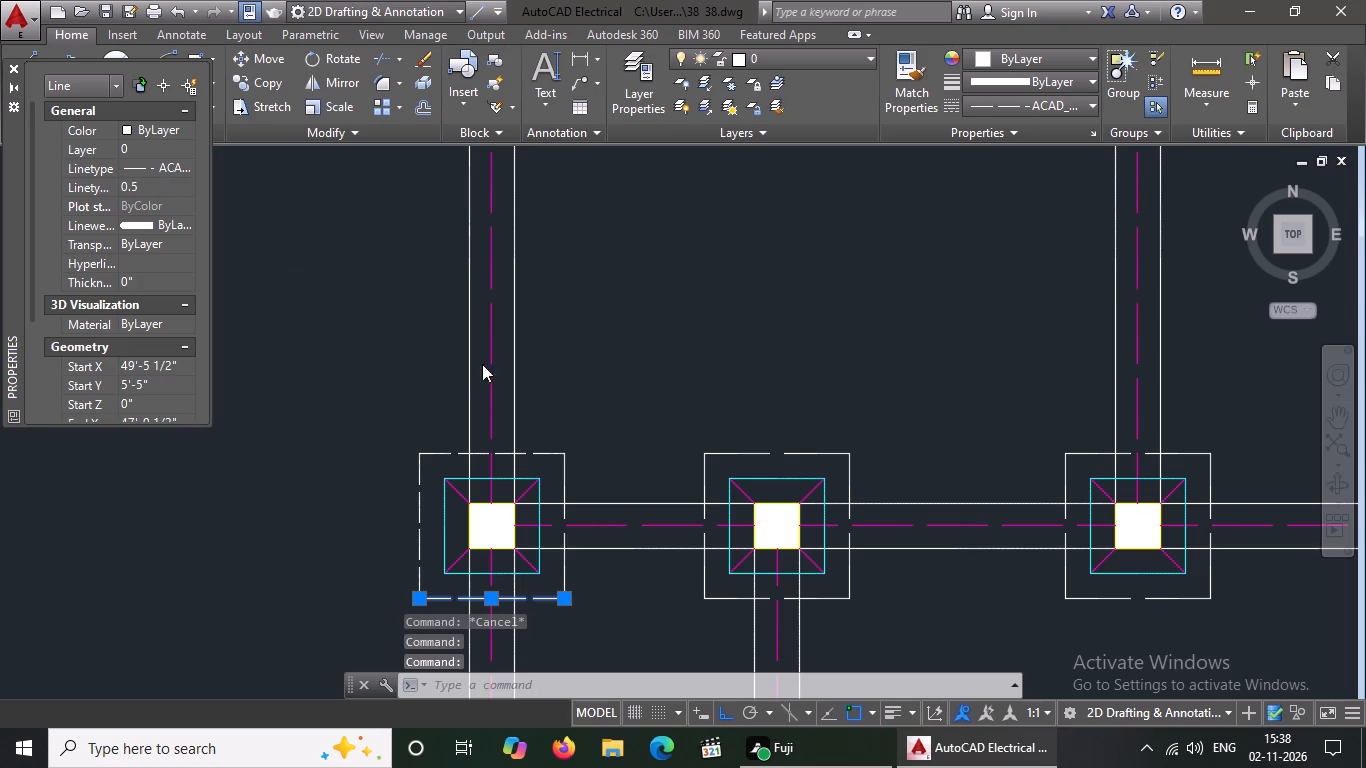
key(Escape)
Set the linetype scale to 0.5 for the east side of the outer outline on the second row's westernmost footing.
click(571, 476)
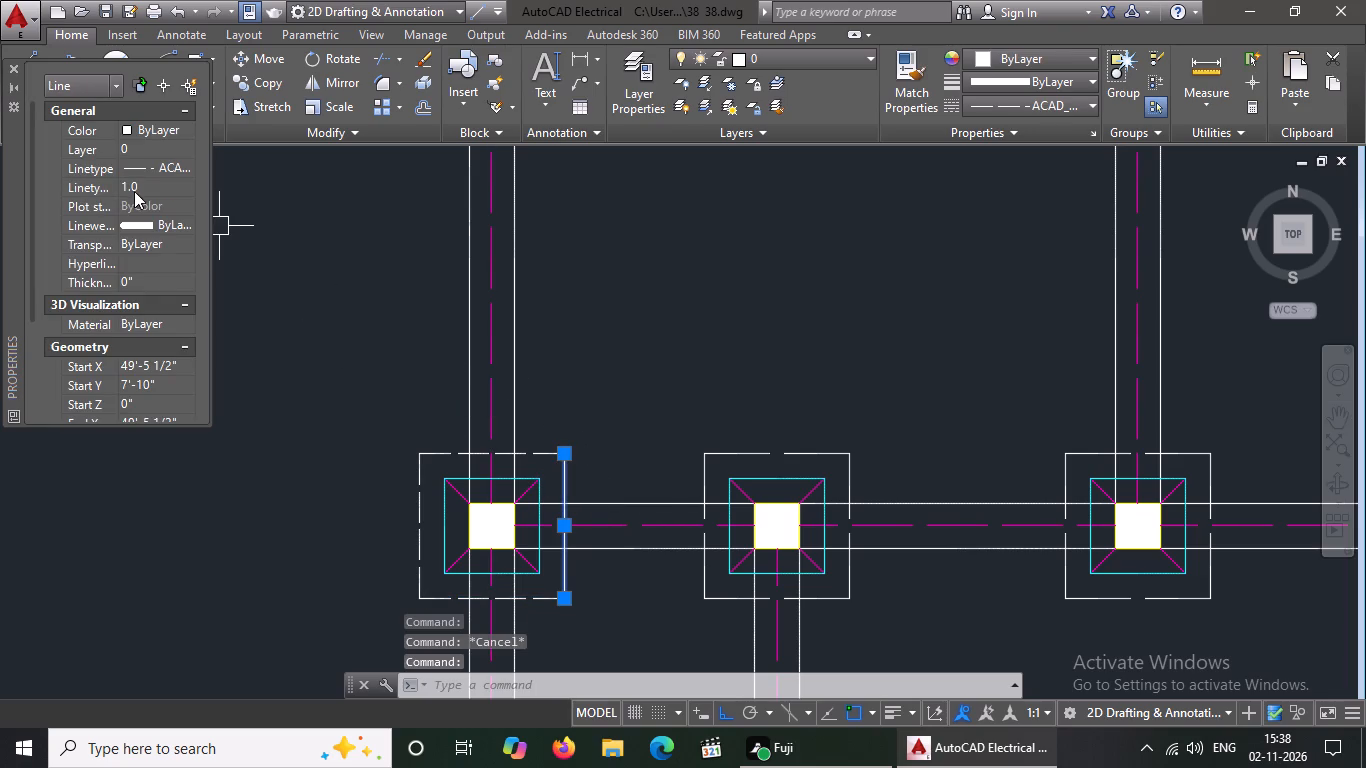
click(134, 187)
key(BackSpace)
key(BackSpace)
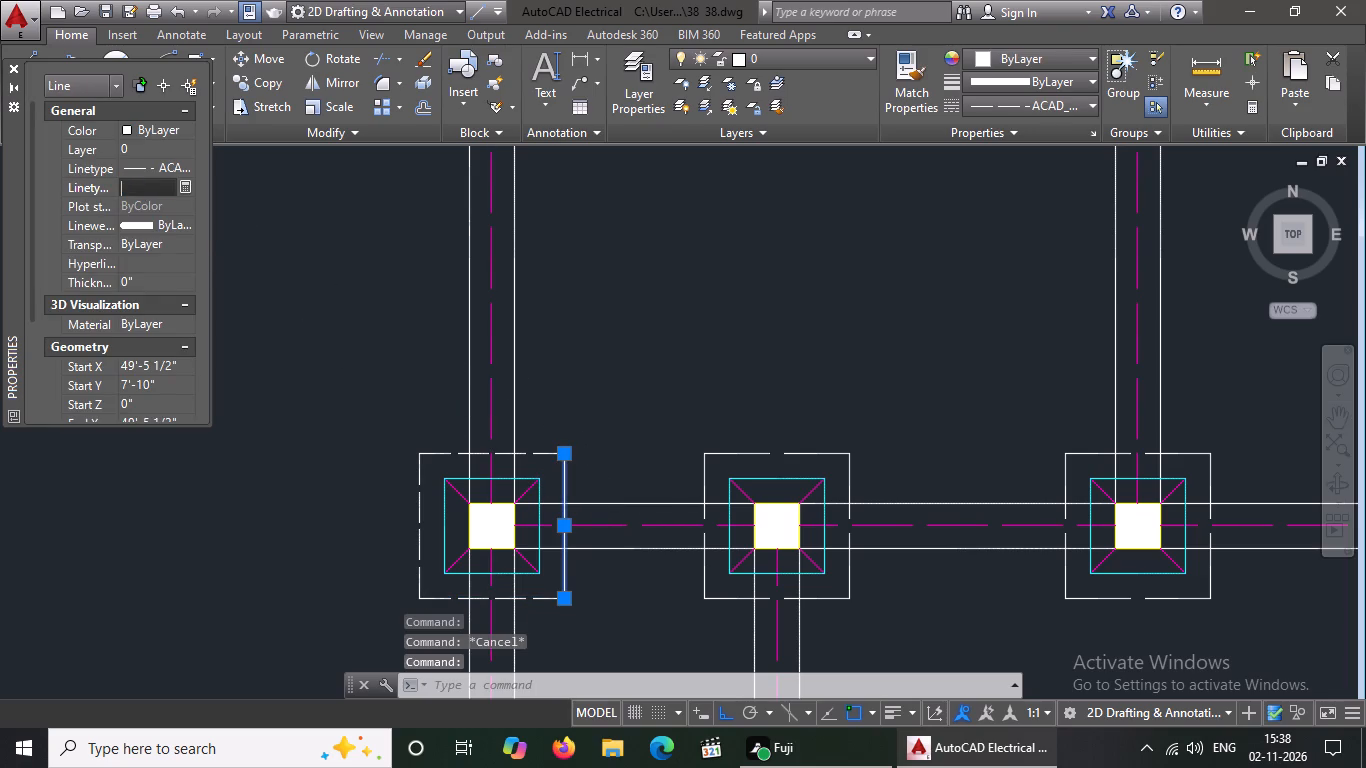
text(0.5)
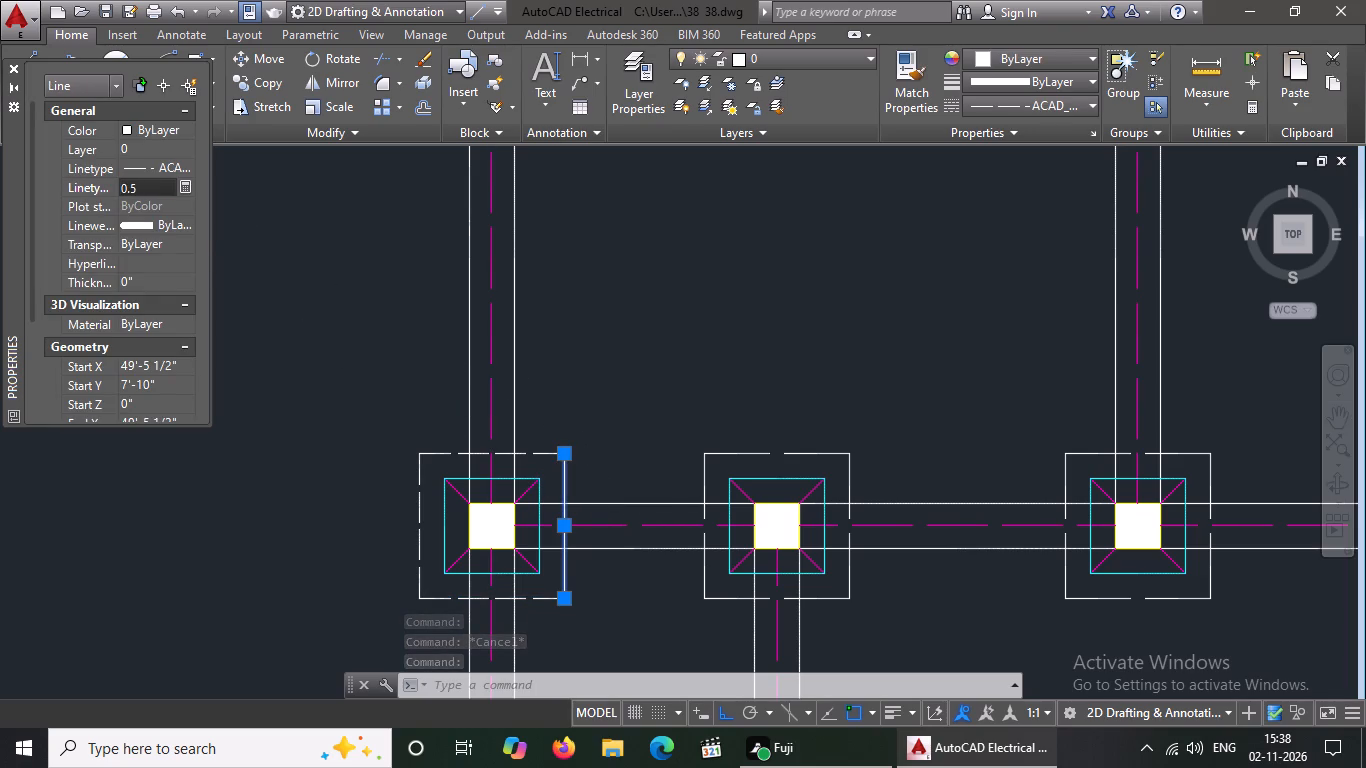
key(Return)
scroll(467, 427, down, 1)
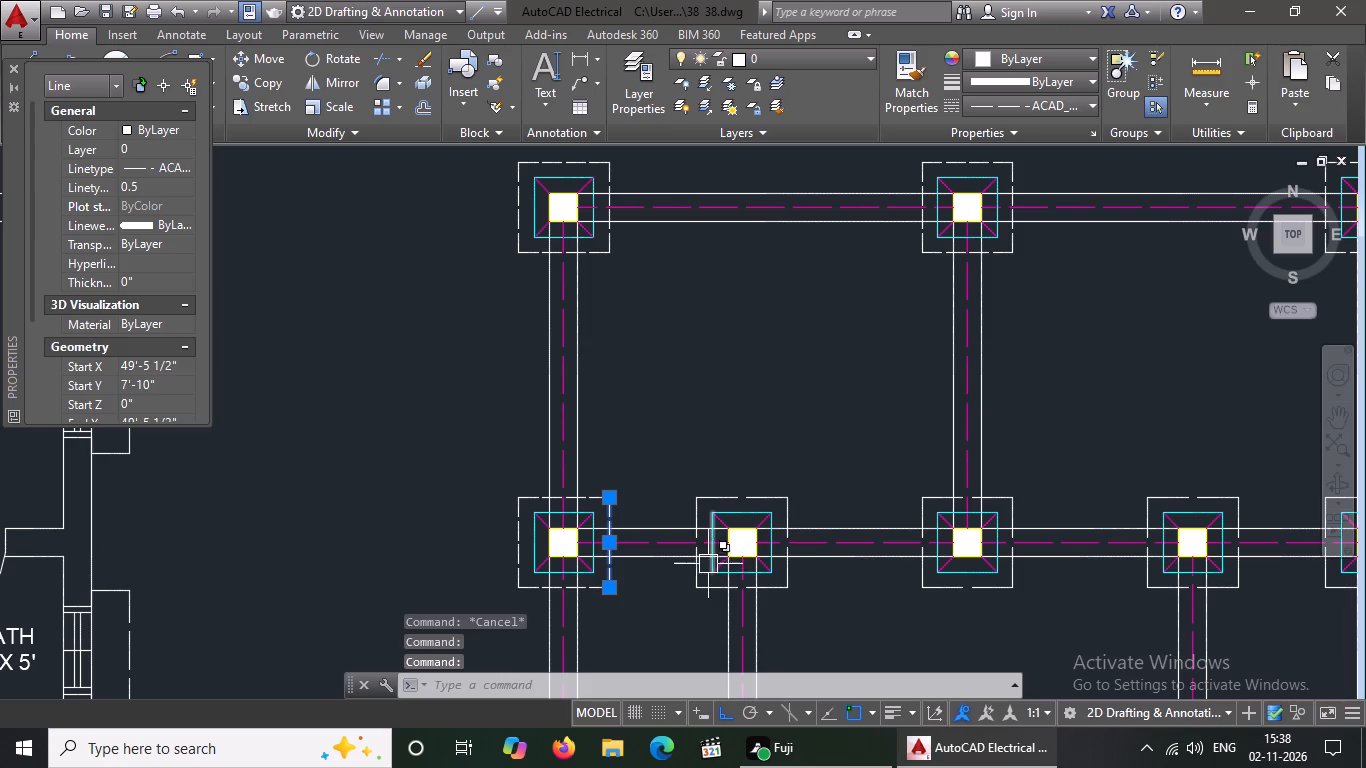
key(Escape)
Set the linetype scale to 0.5 for the north side of the outer outline on the second row's second footing from the west.
scroll(748, 477, down, 4)
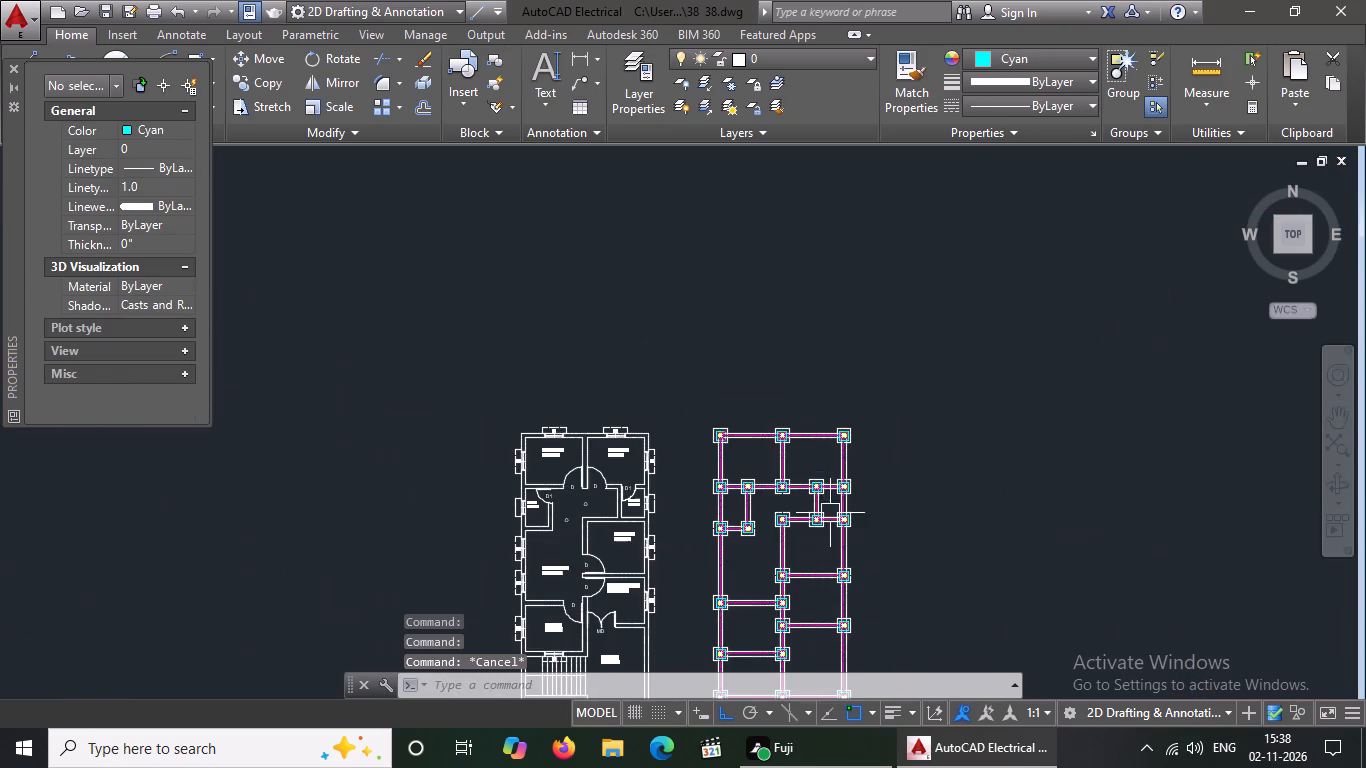
scroll(809, 493, up, 3)
scroll(728, 506, up, 2)
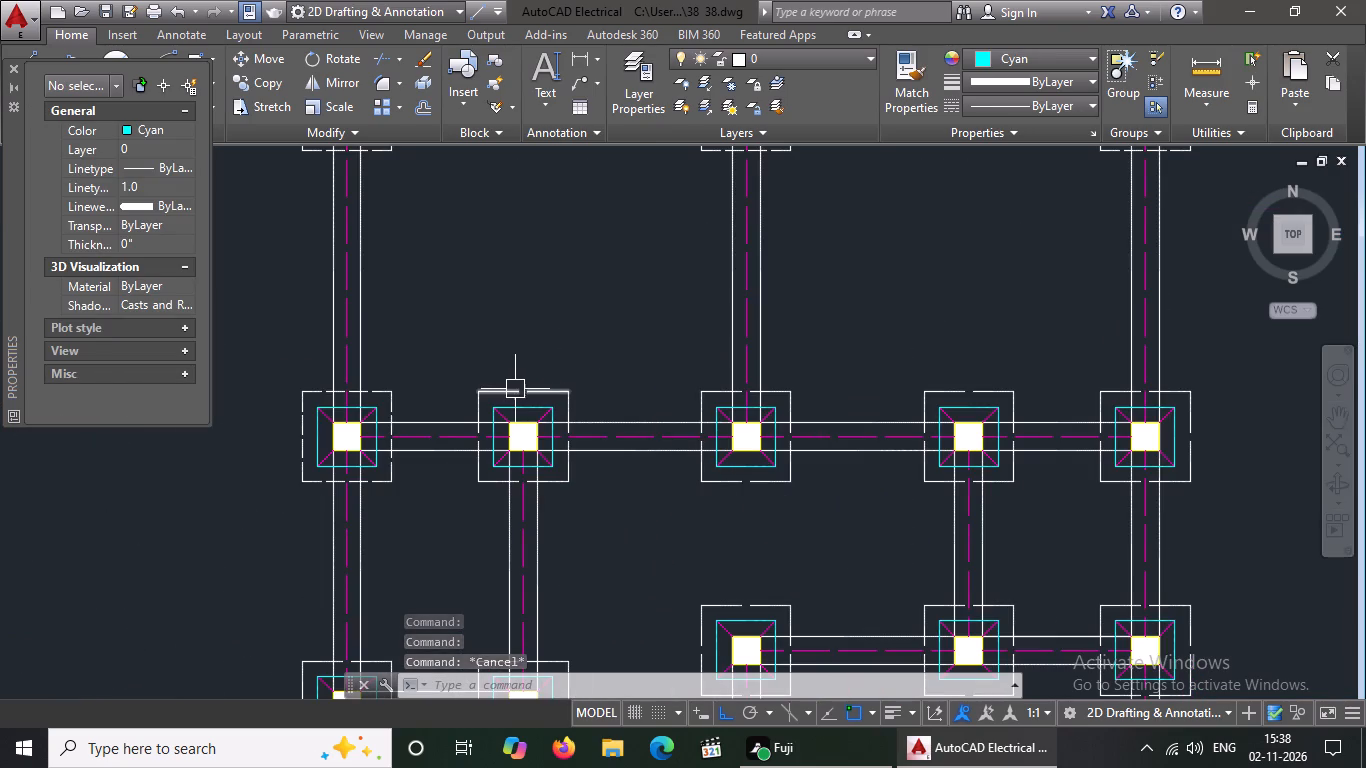
click(515, 390)
click(156, 193)
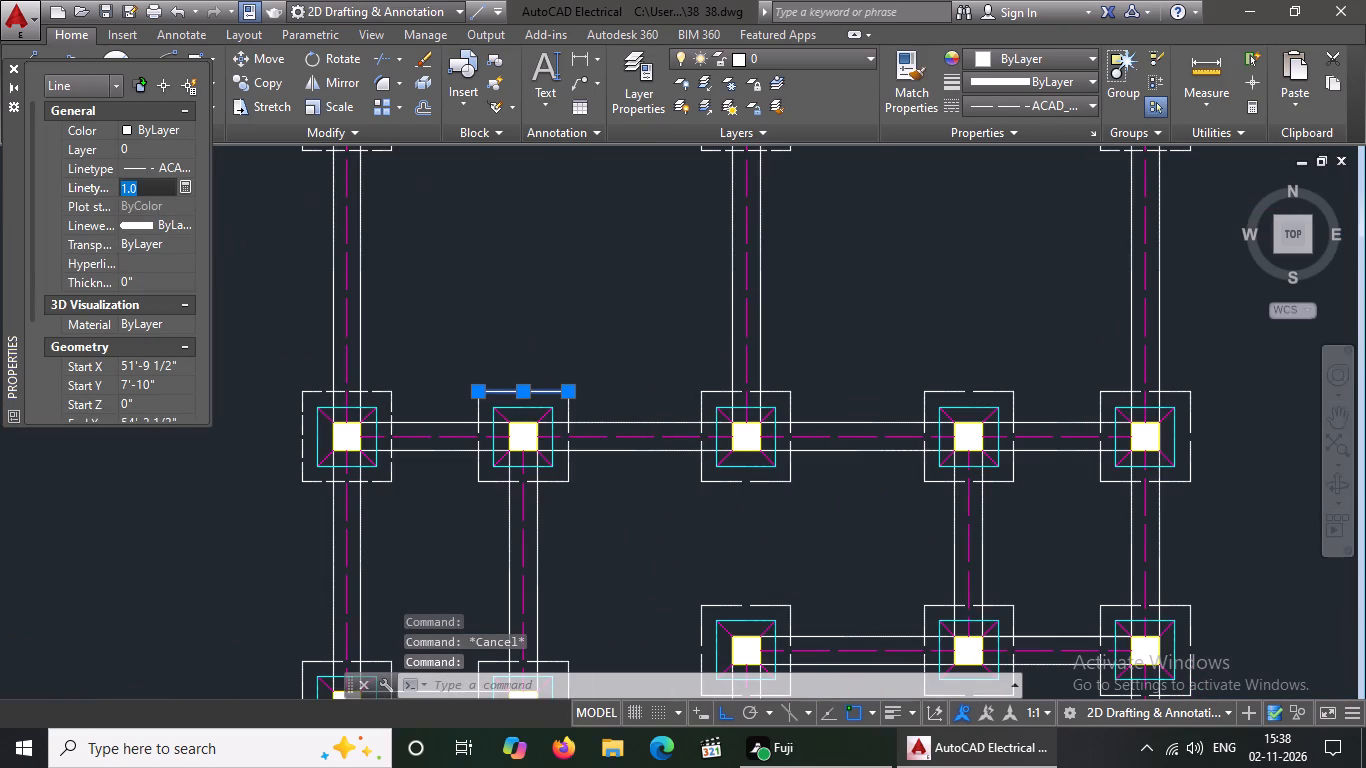
key(BackSpace)
key(BackSpace)
text(0.5)
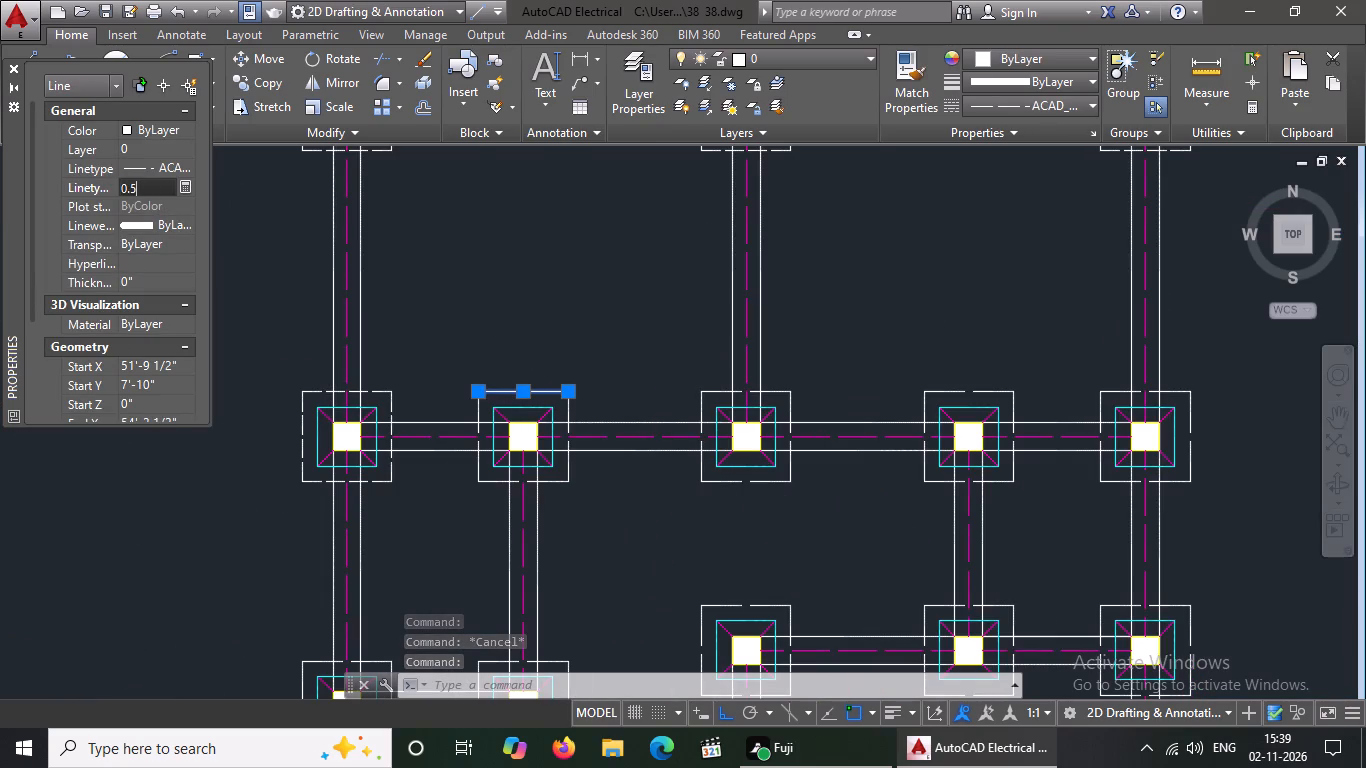
key(Return)
key(Escape)
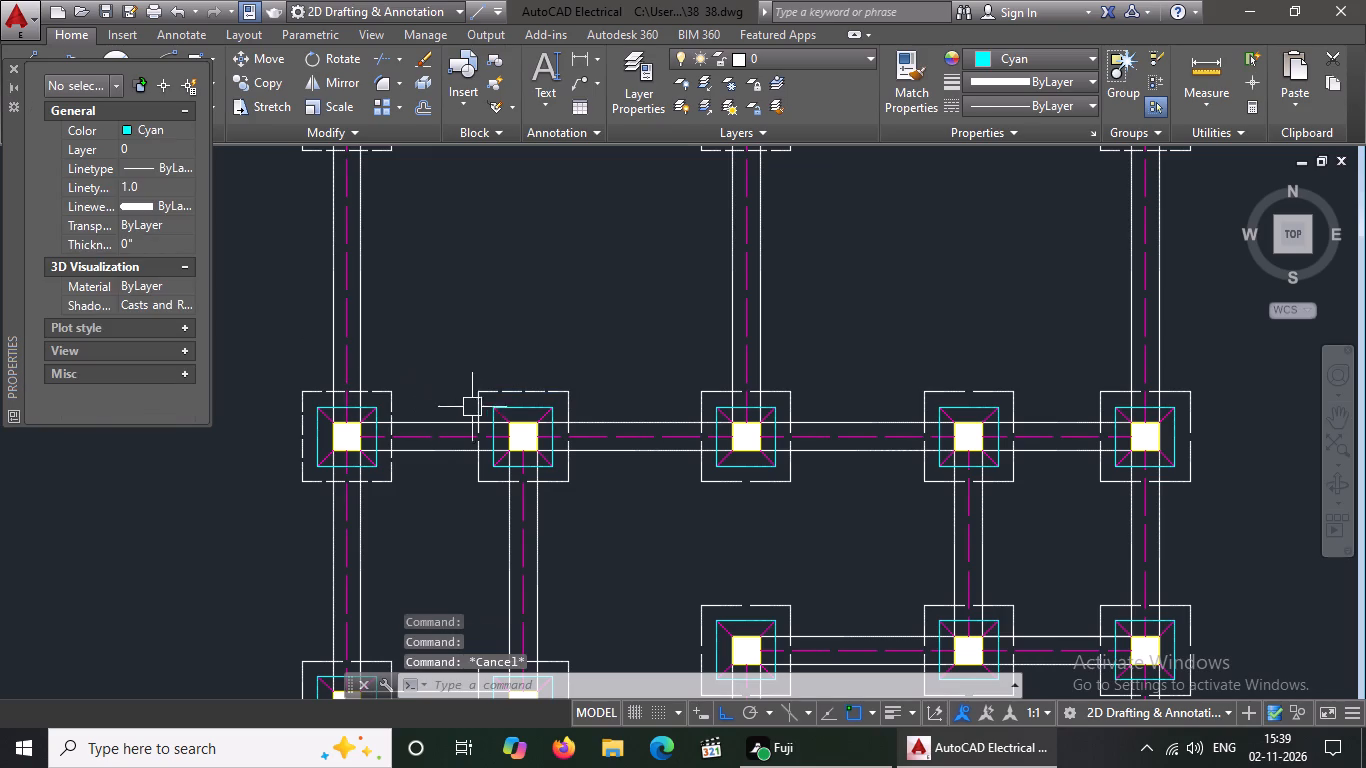
Set the linetype scale to 0.5 for the west side of the outer outline on the second row's second footing from the west.
click(477, 403)
click(169, 196)
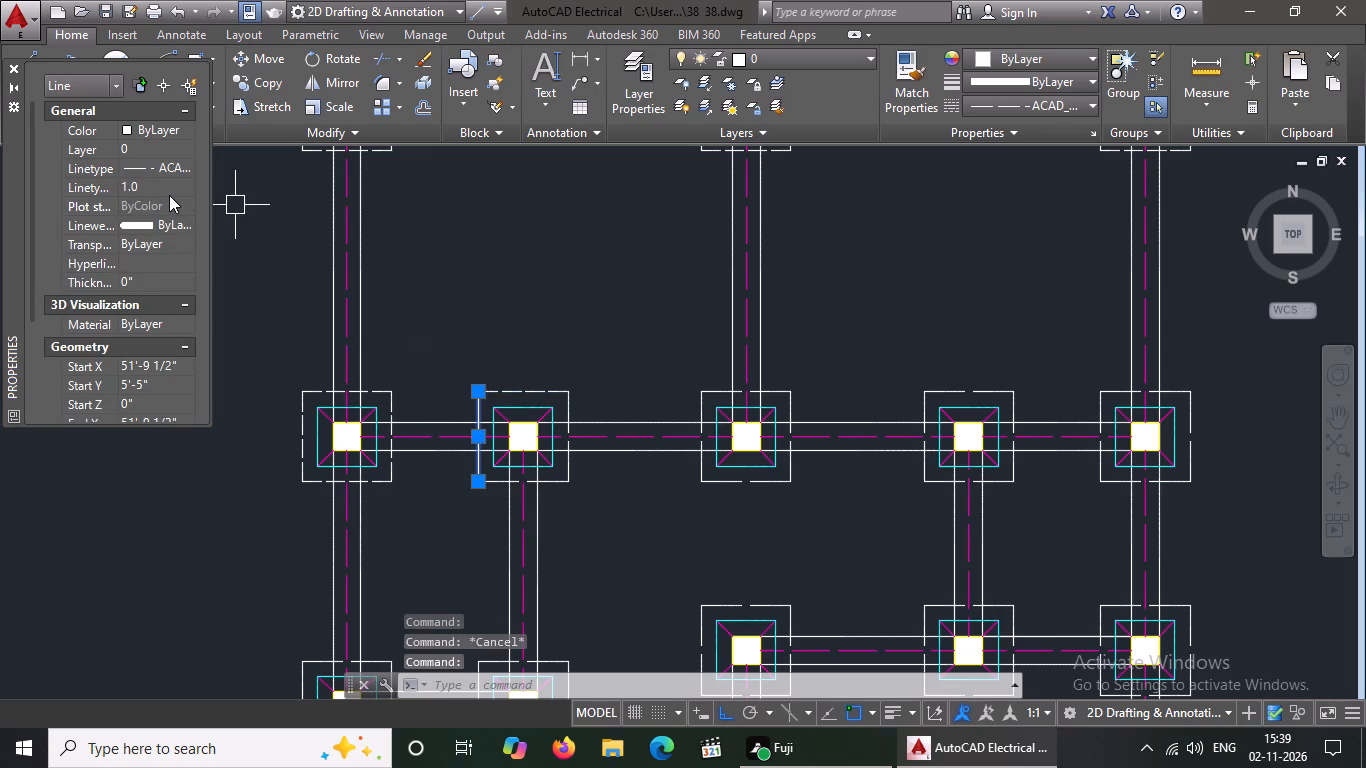
click(167, 183)
key(BackSpace)
key(BackSpace)
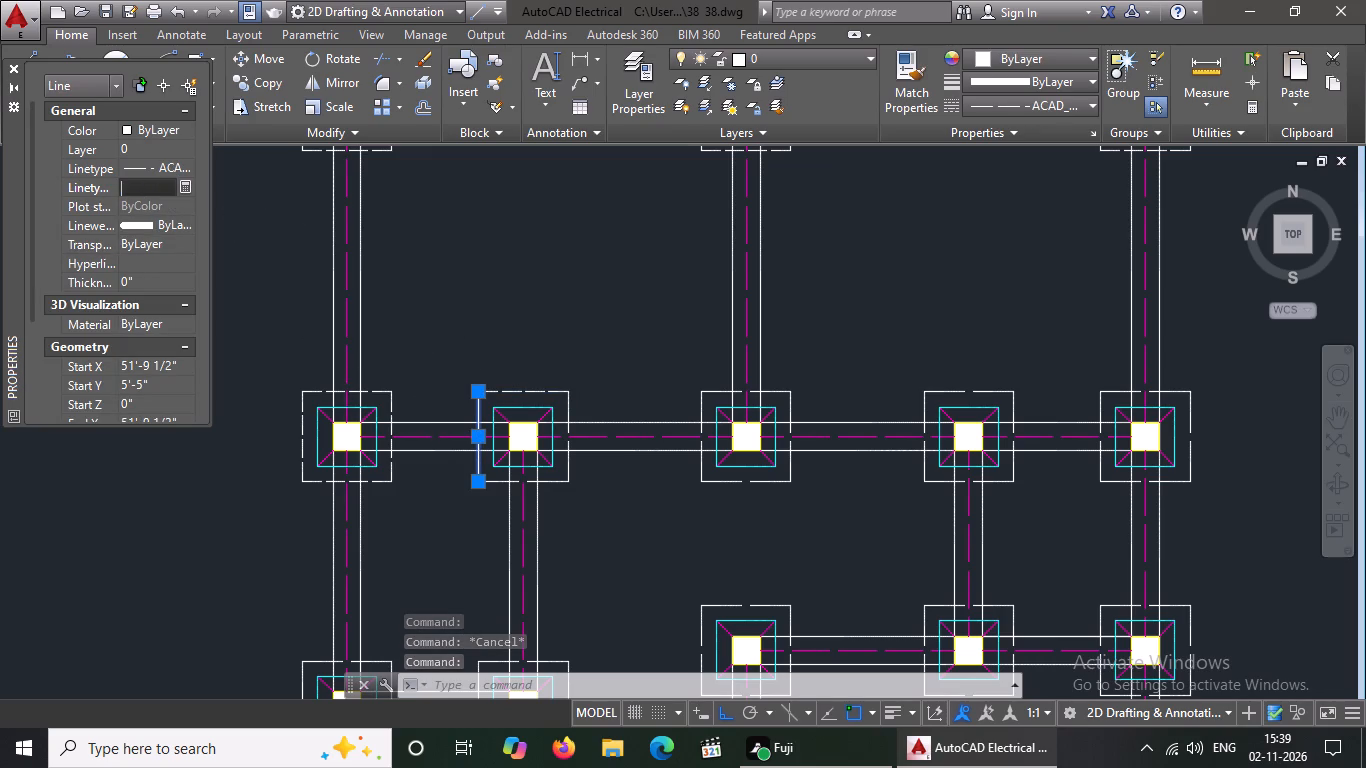
text(0.5)
key(Return)
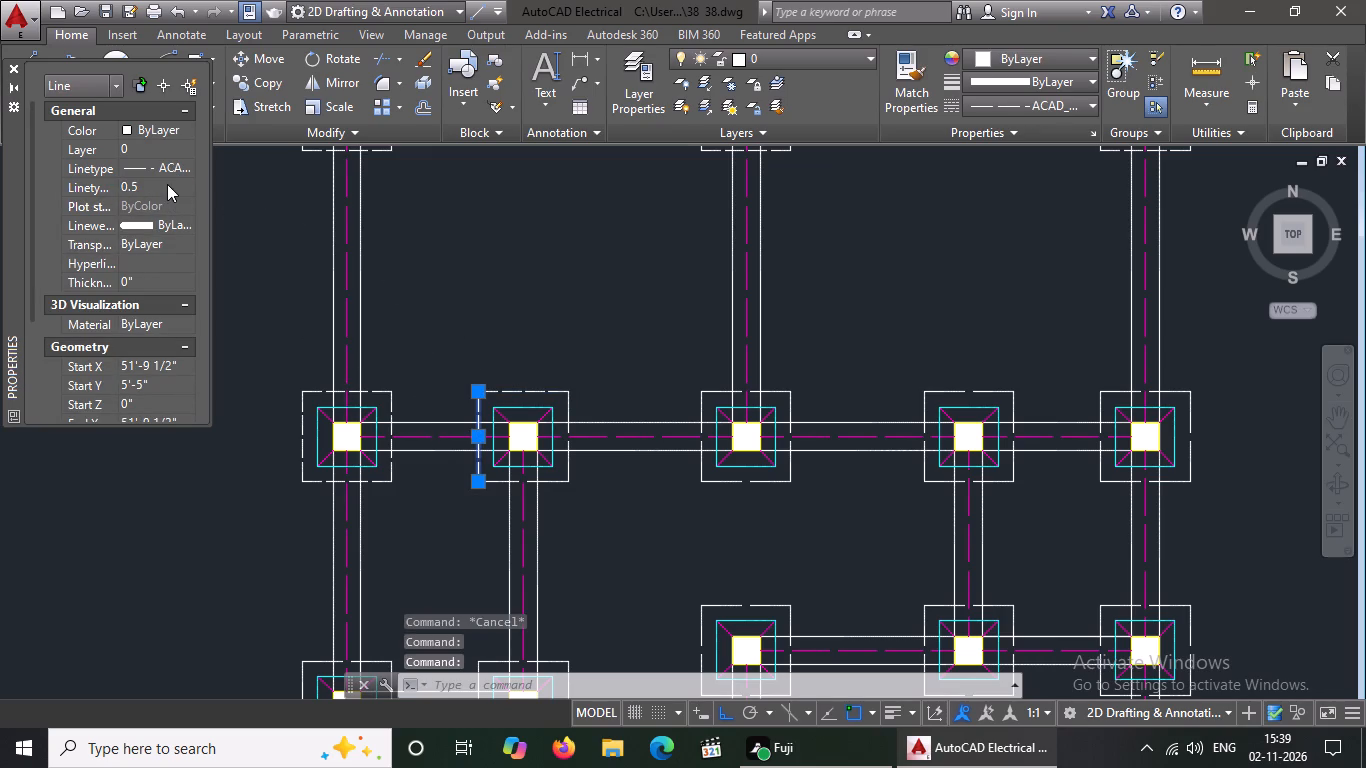
key(Escape)
Set the linetype scale to 0.5 for the south side of the outer outline on the second row's second footing from the west.
click(564, 486)
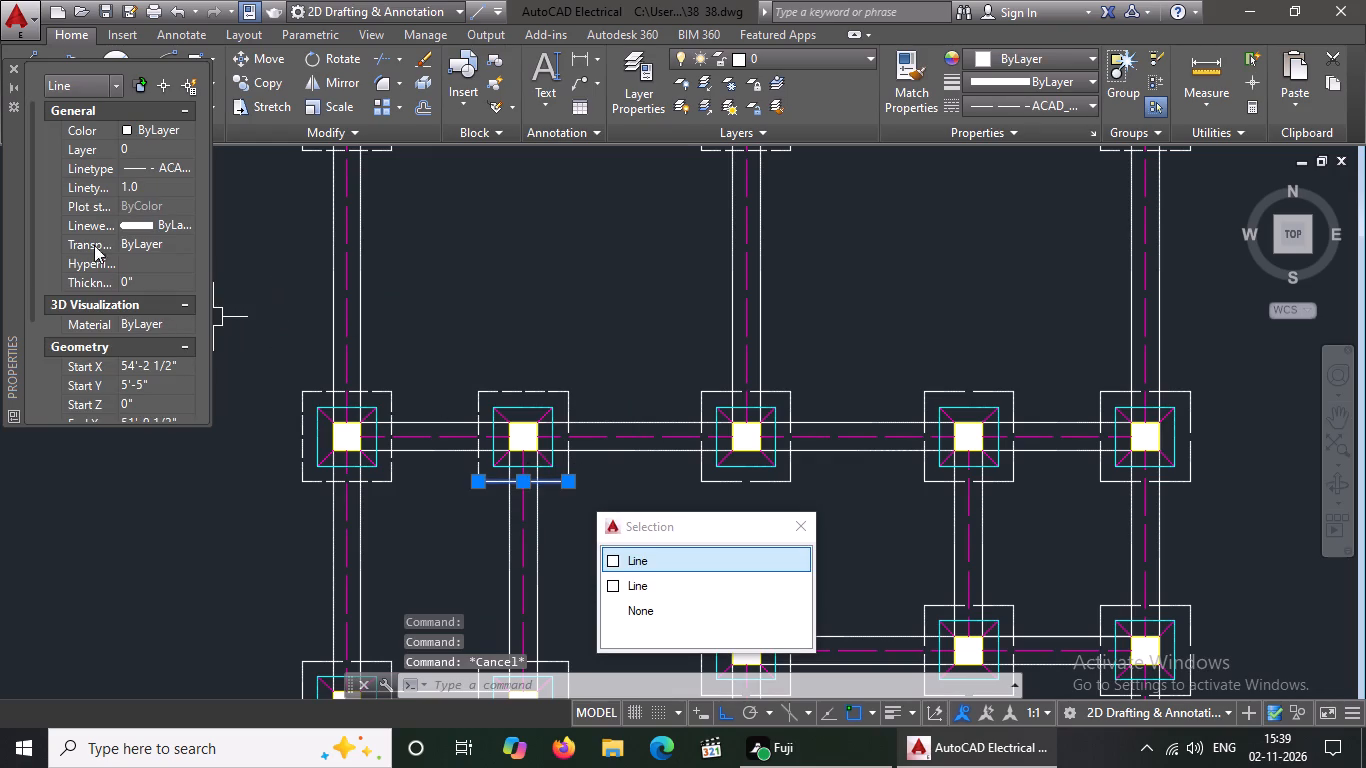
click(153, 182)
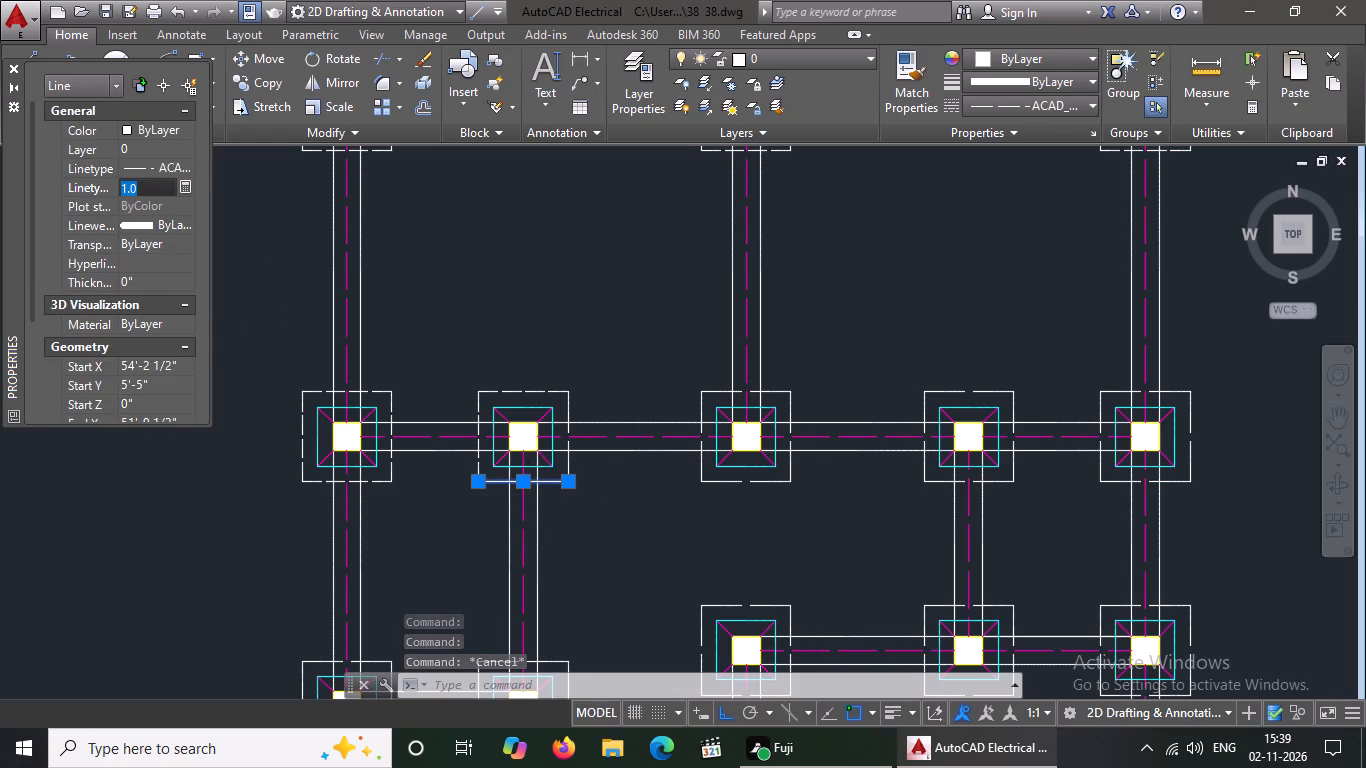
key(BackSpace)
key(BackSpace)
text(0.5)
key(Return)
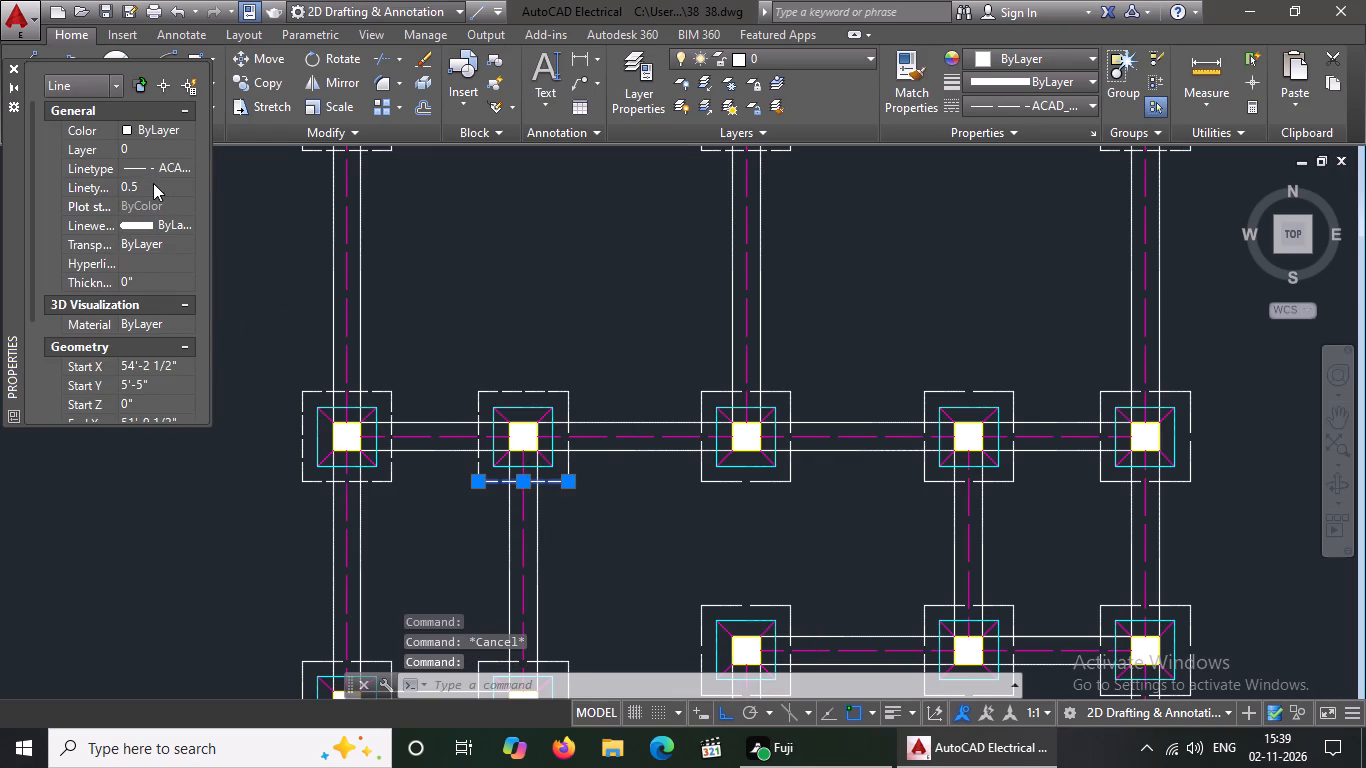
key(Escape)
Set the linetype scale to 0.5 for the east side of the outer outline on the second row's second footing from the west.
click(577, 395)
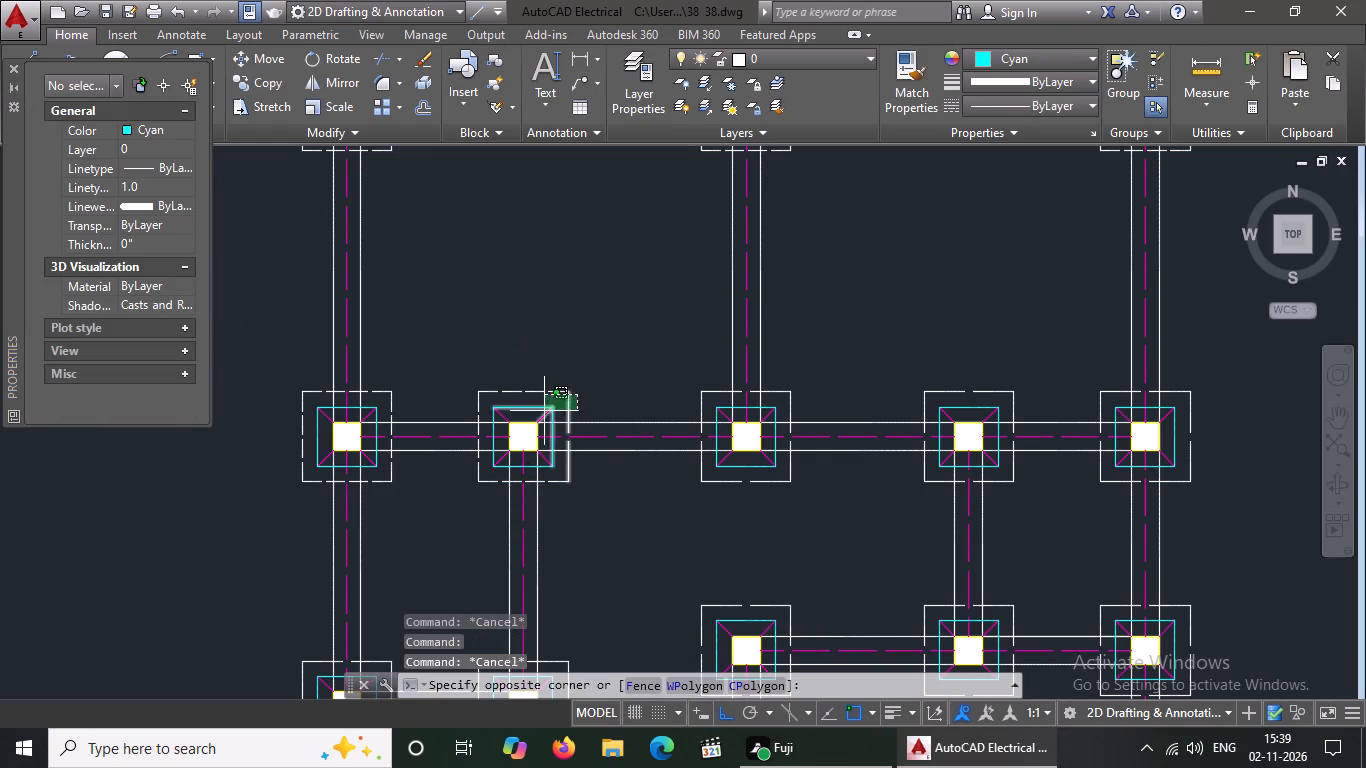
click(563, 399)
click(161, 189)
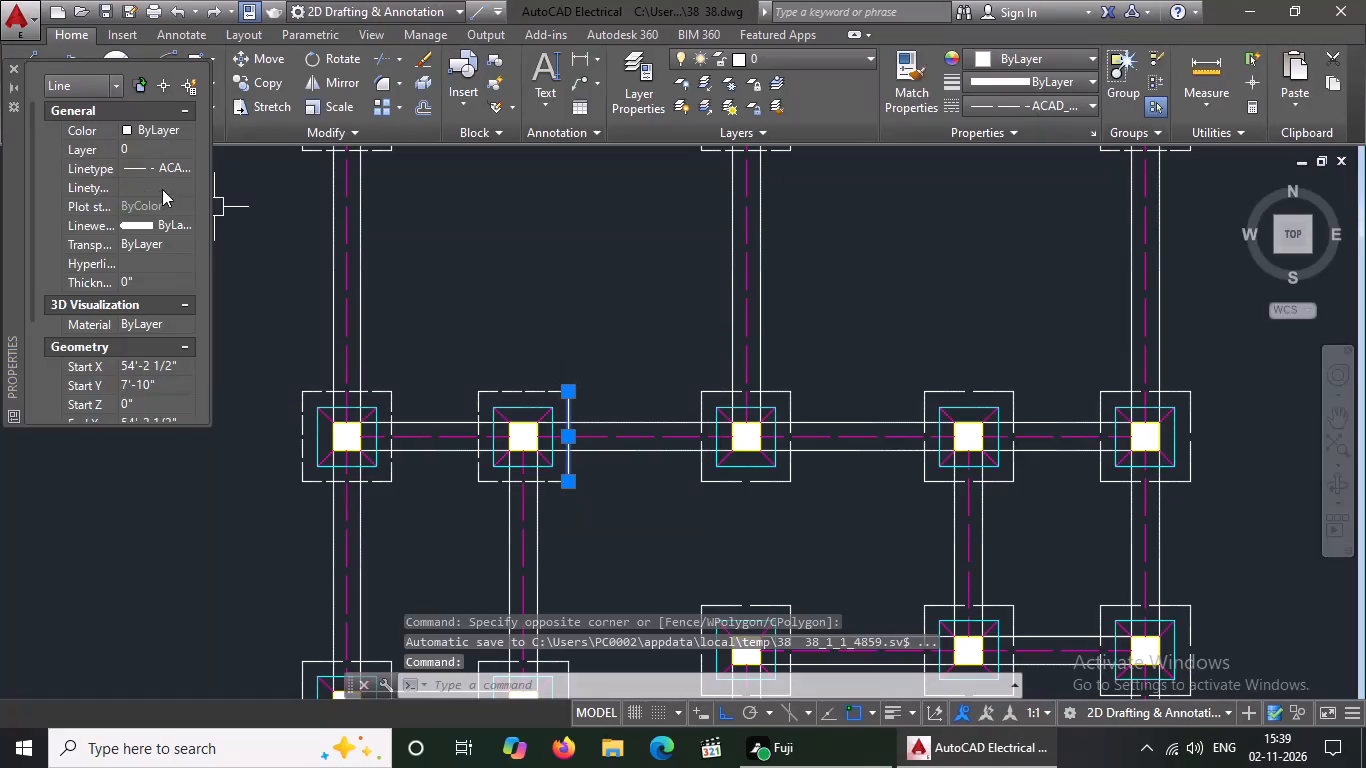
key(BackSpace)
key(BackSpace)
text(0.5)
key(Return)
key(Escape)
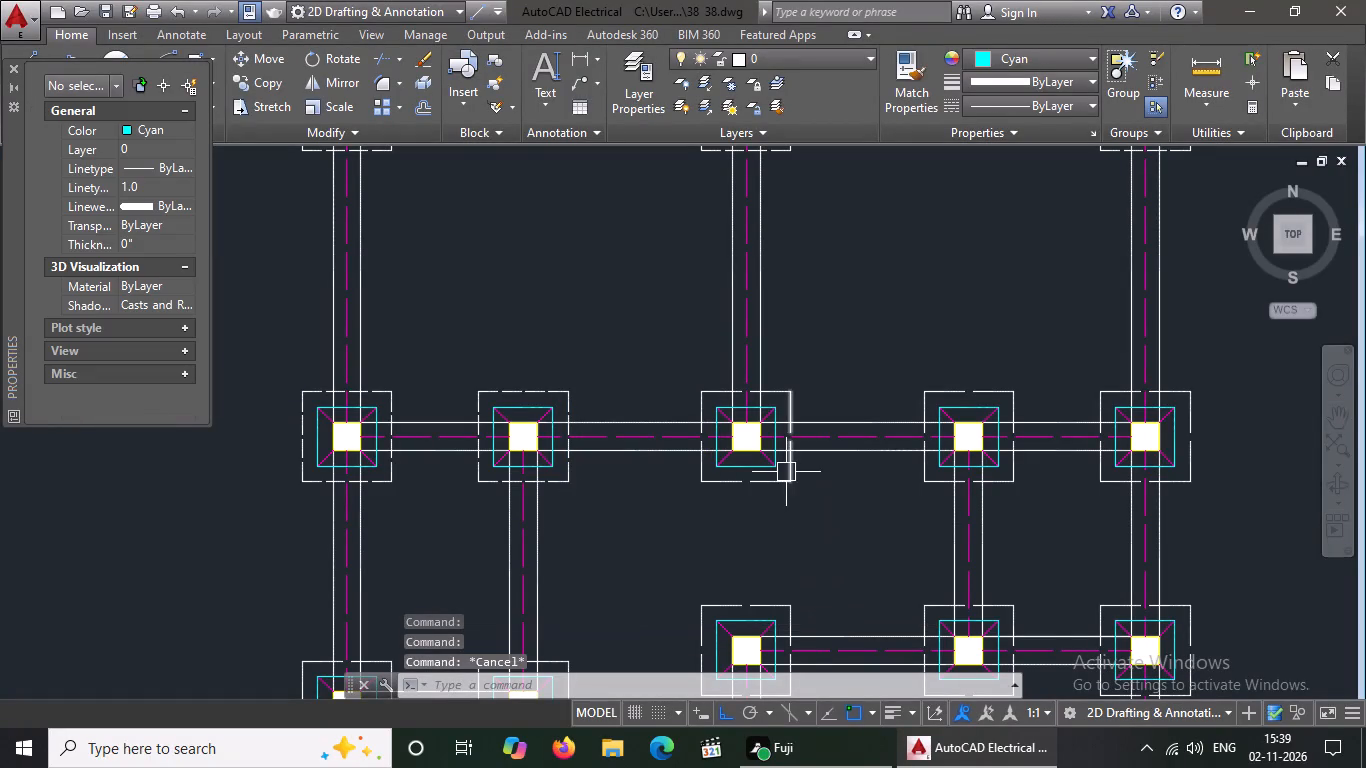
Set the linetype scale to 0.5 for the south side of the outer outline on the second row's third footing from the west.
click(762, 485)
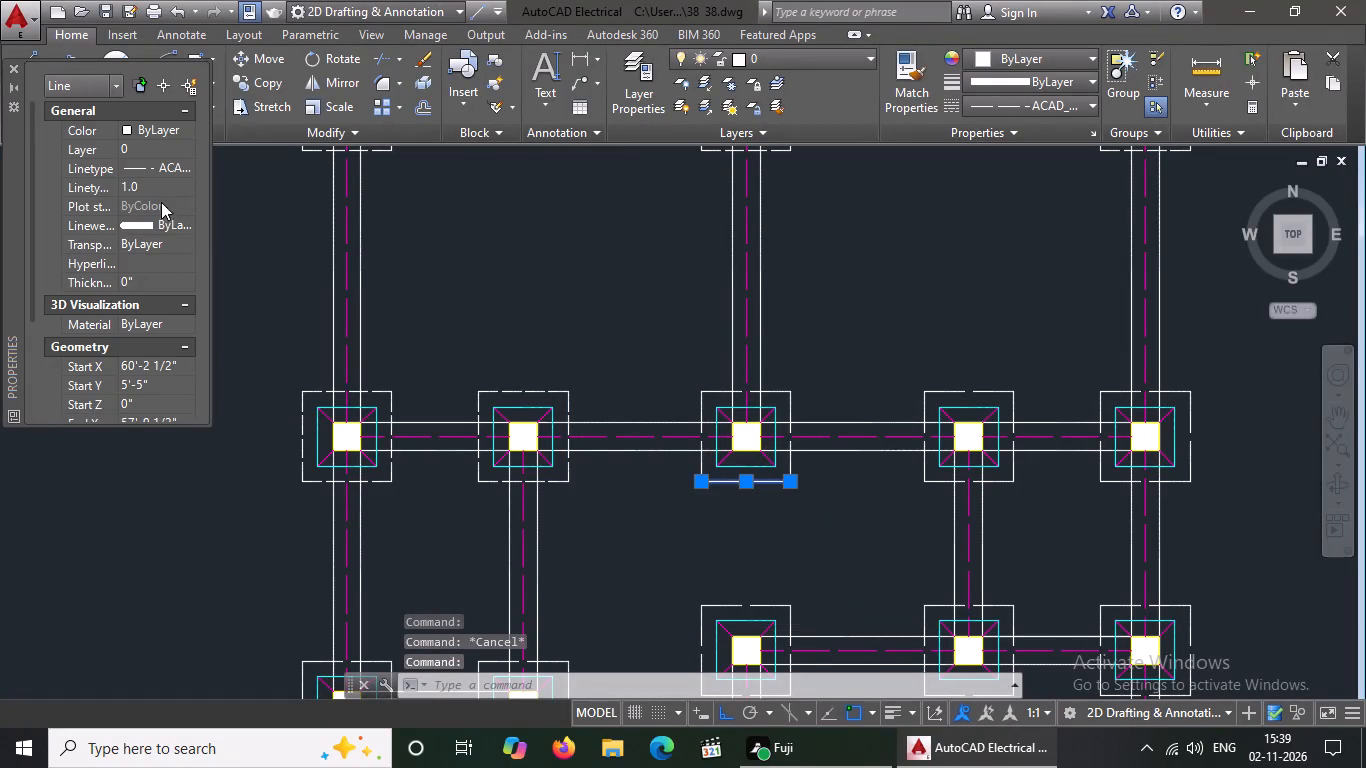
click(161, 184)
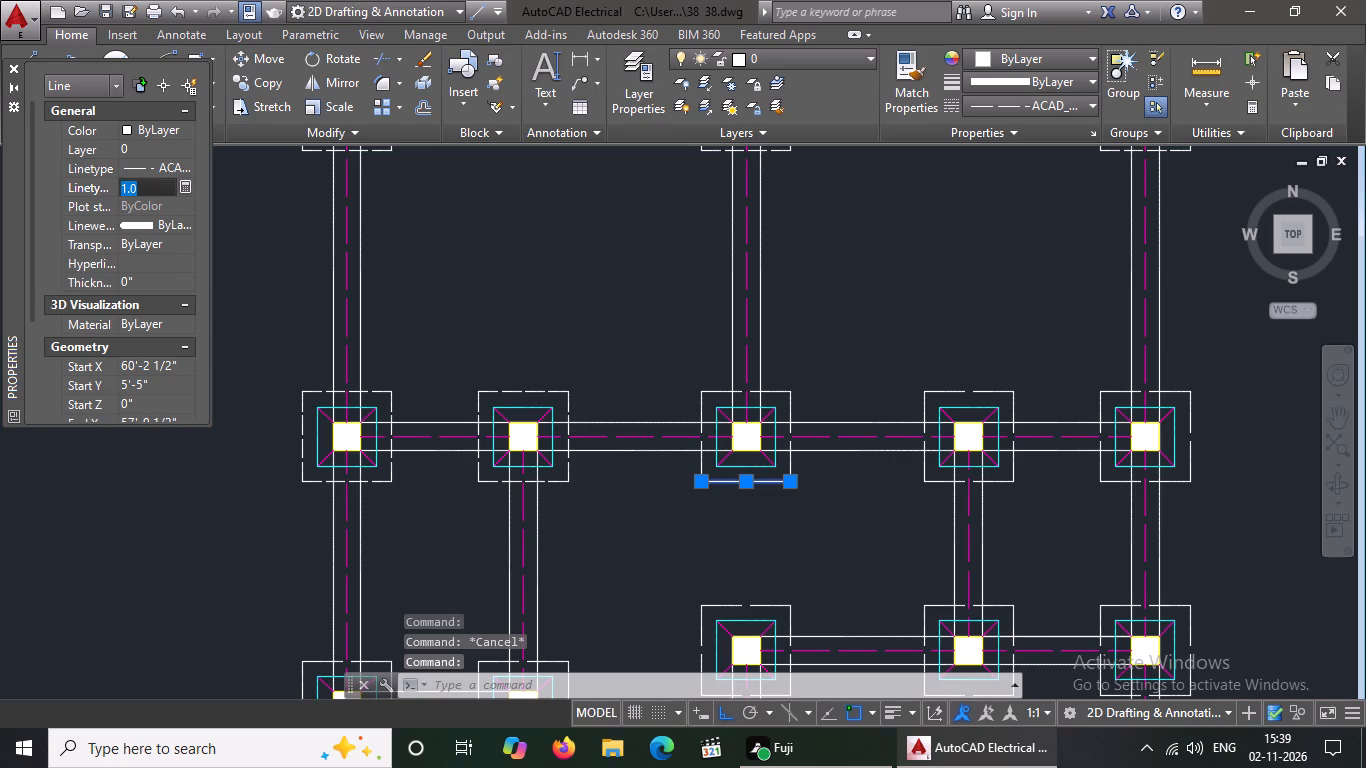
key(BackSpace)
key(BackSpace)
text(0.5)
key(Return)
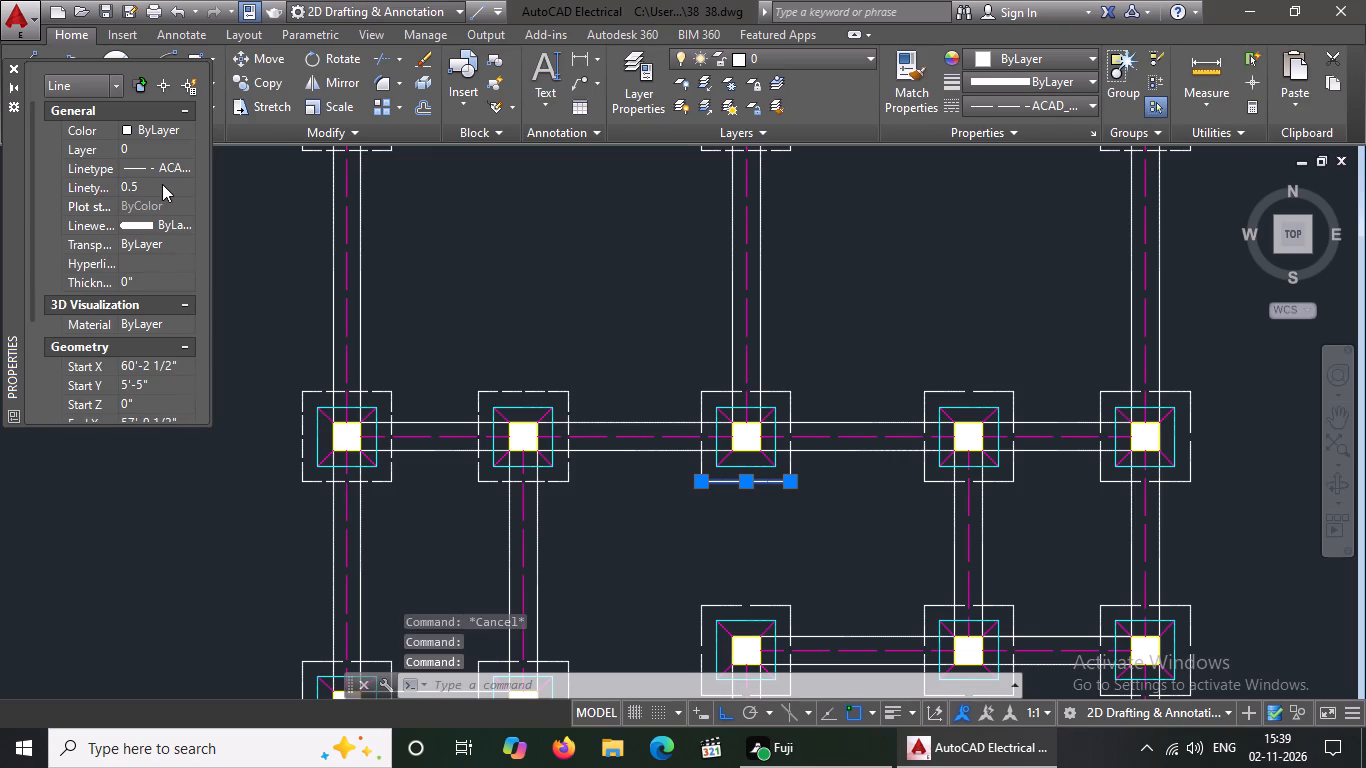
key(Escape)
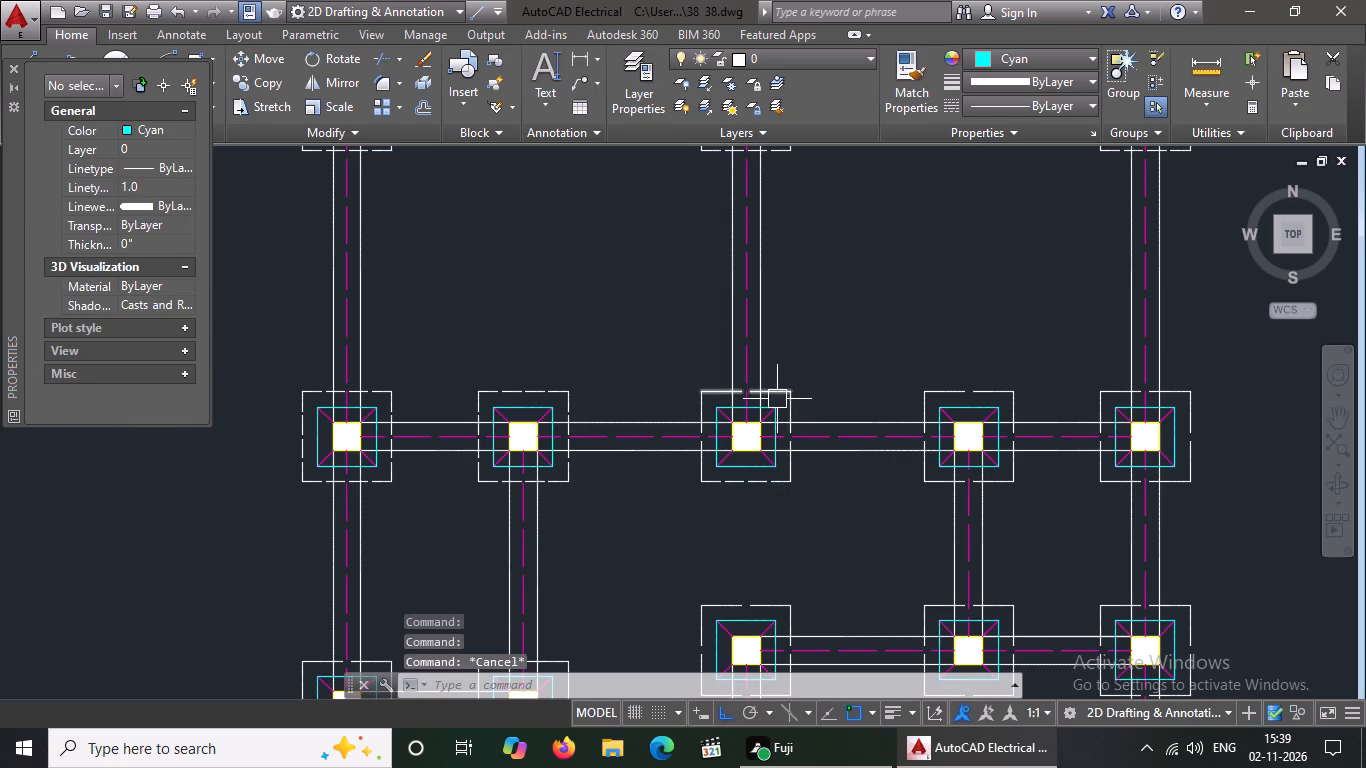
Set the linetype scale to 0.5 for the east side of the outer outline on the second row's third footing from the west.
click(784, 387)
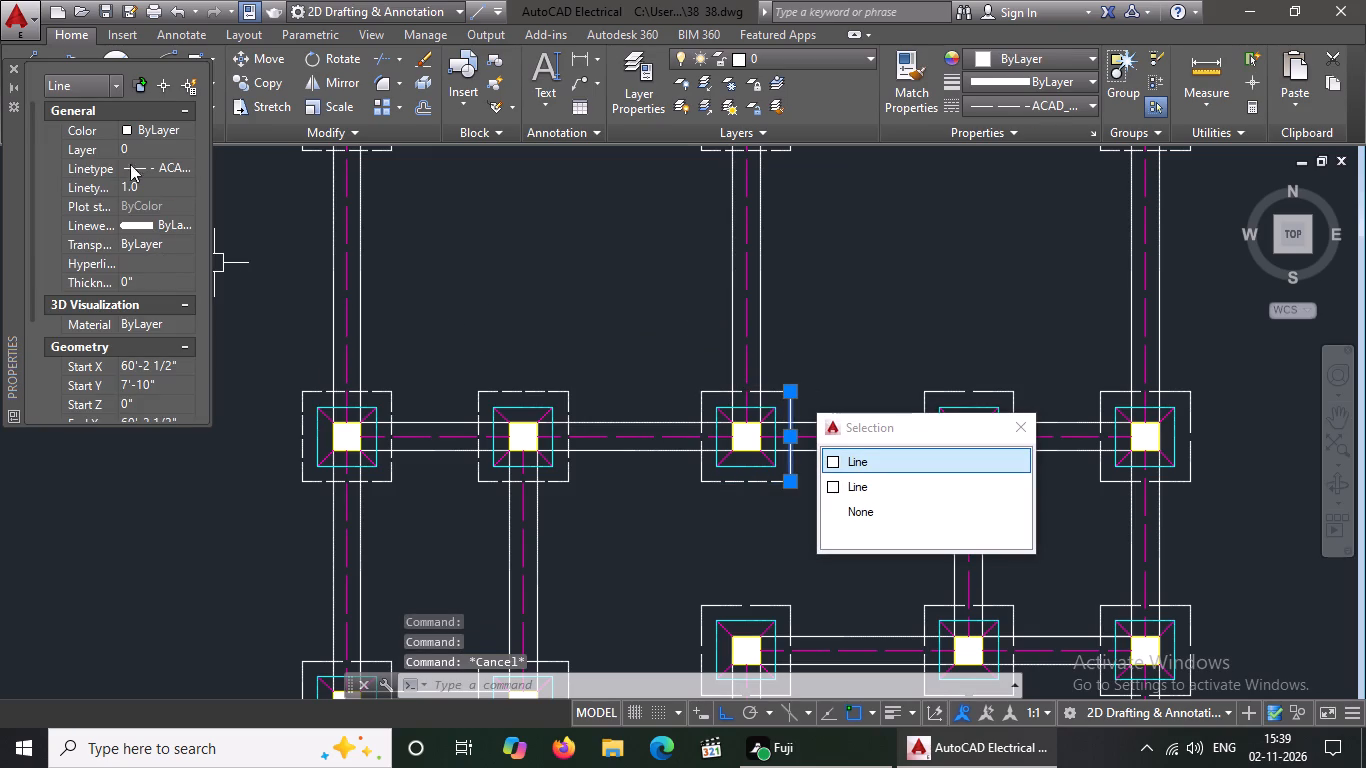
click(147, 186)
key(BackSpace)
key(BackSpace)
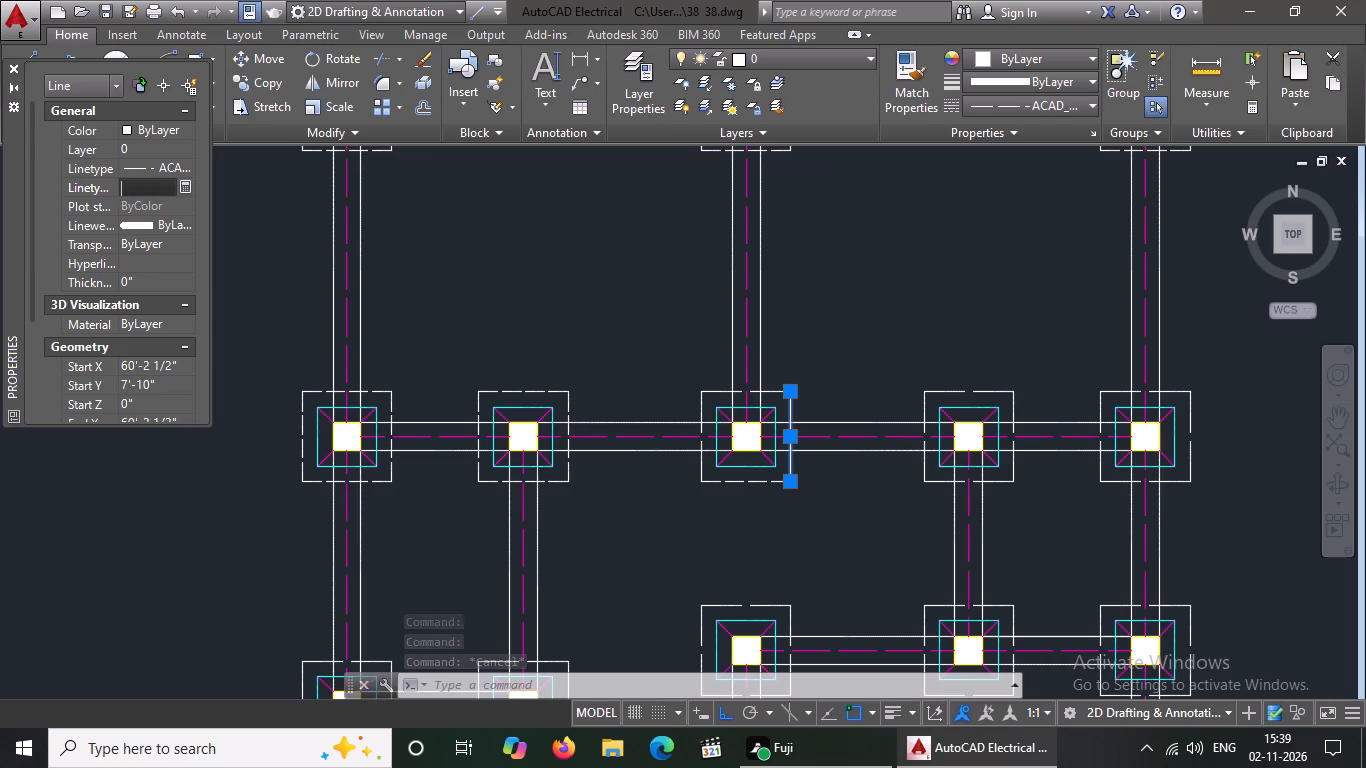
text(0.5)
key(Return)
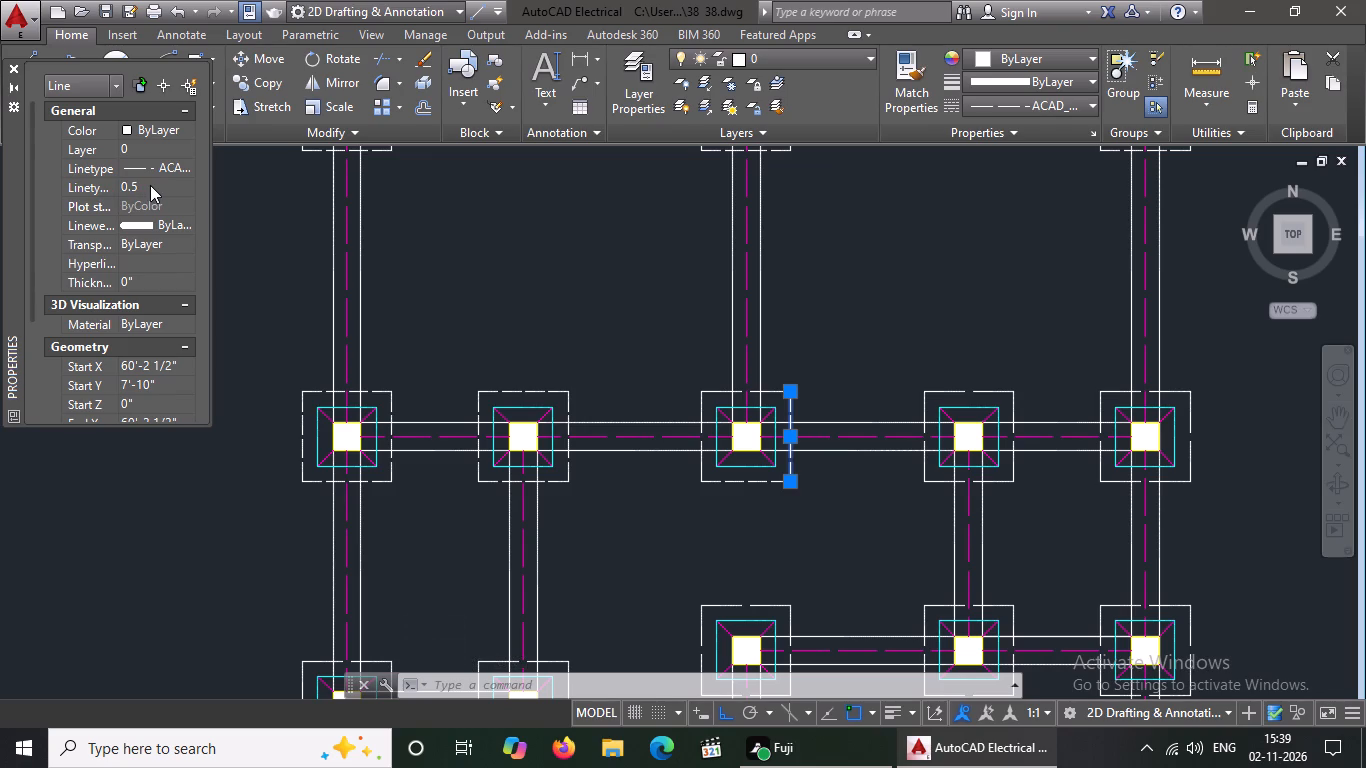
key(Escape)
Set the linetype scale to 0.5 for the west side of the outer outline on the second row's third footing from the west.
click(708, 400)
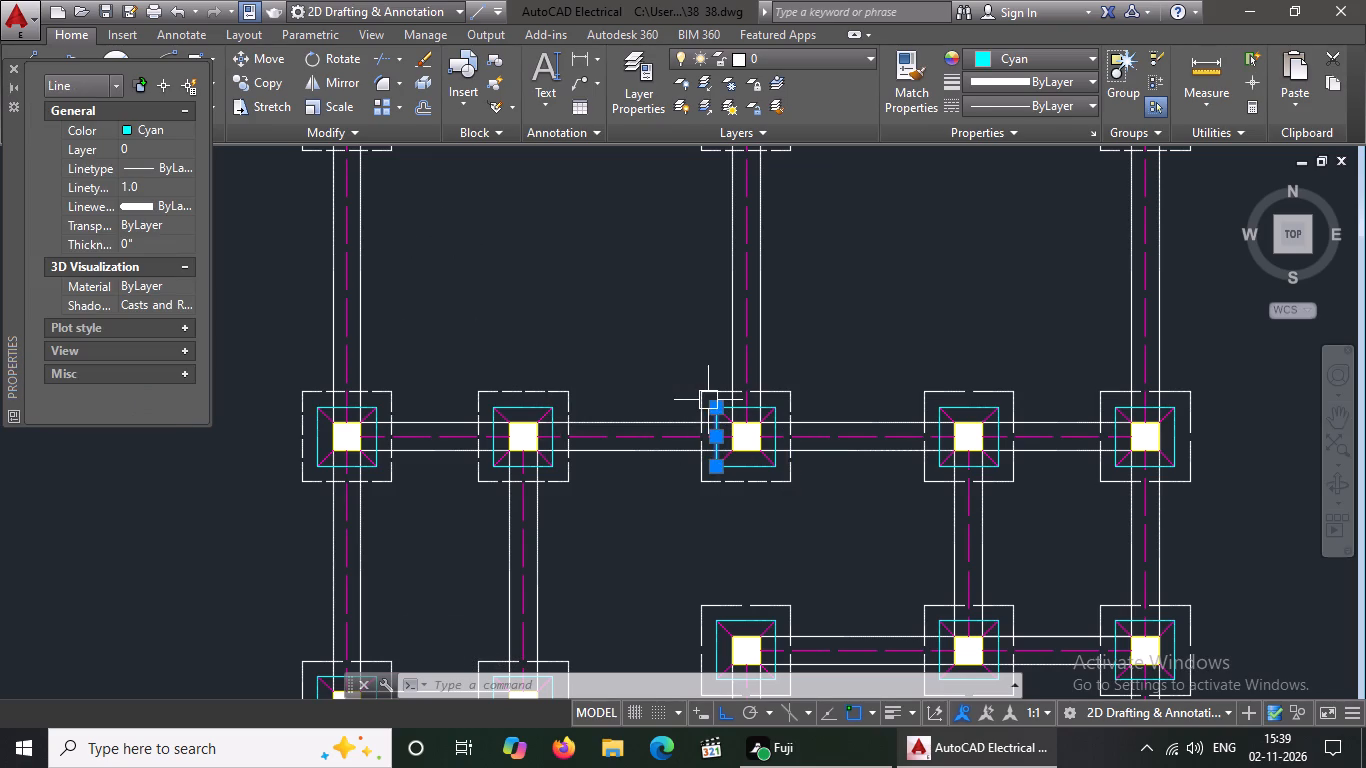
key(Escape)
click(697, 399)
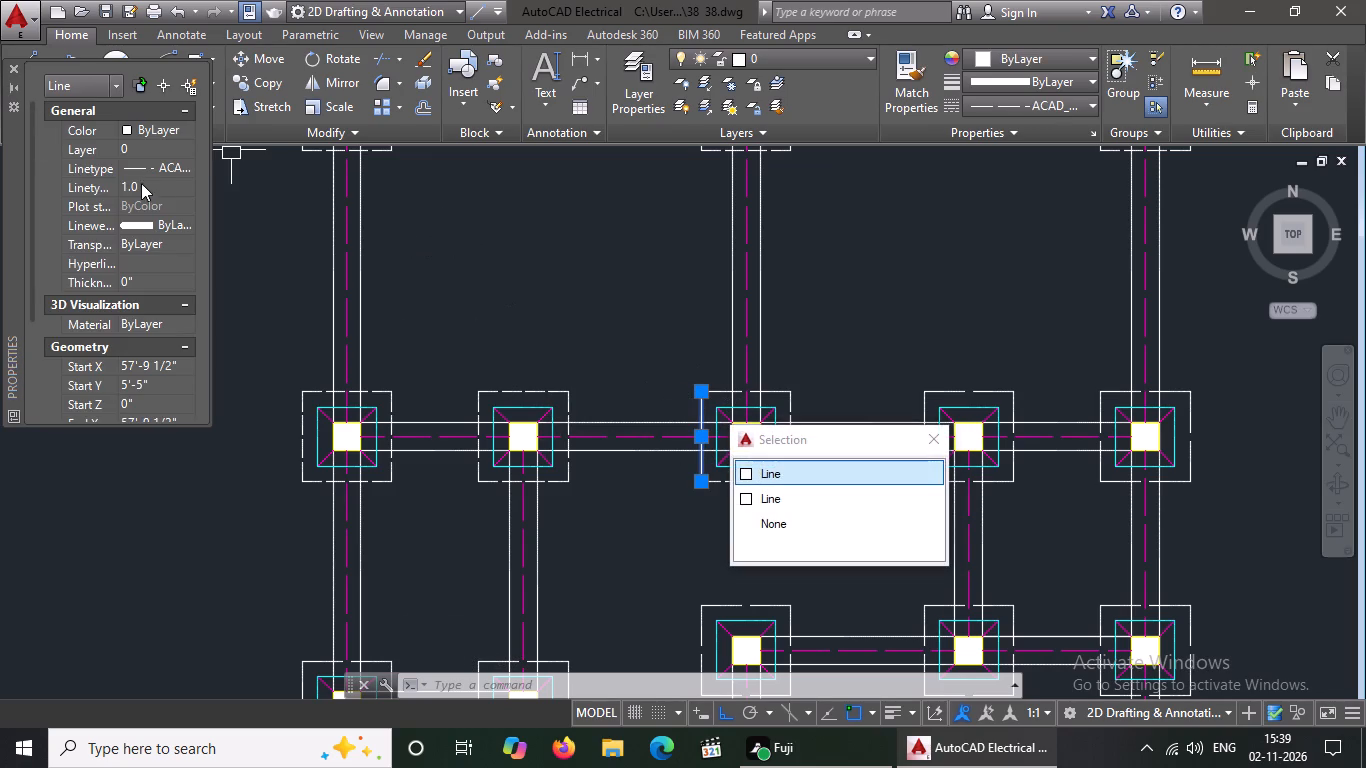
click(154, 186)
key(BackSpace)
key(BackSpace)
text(0.5)
key(Return)
key(Escape)
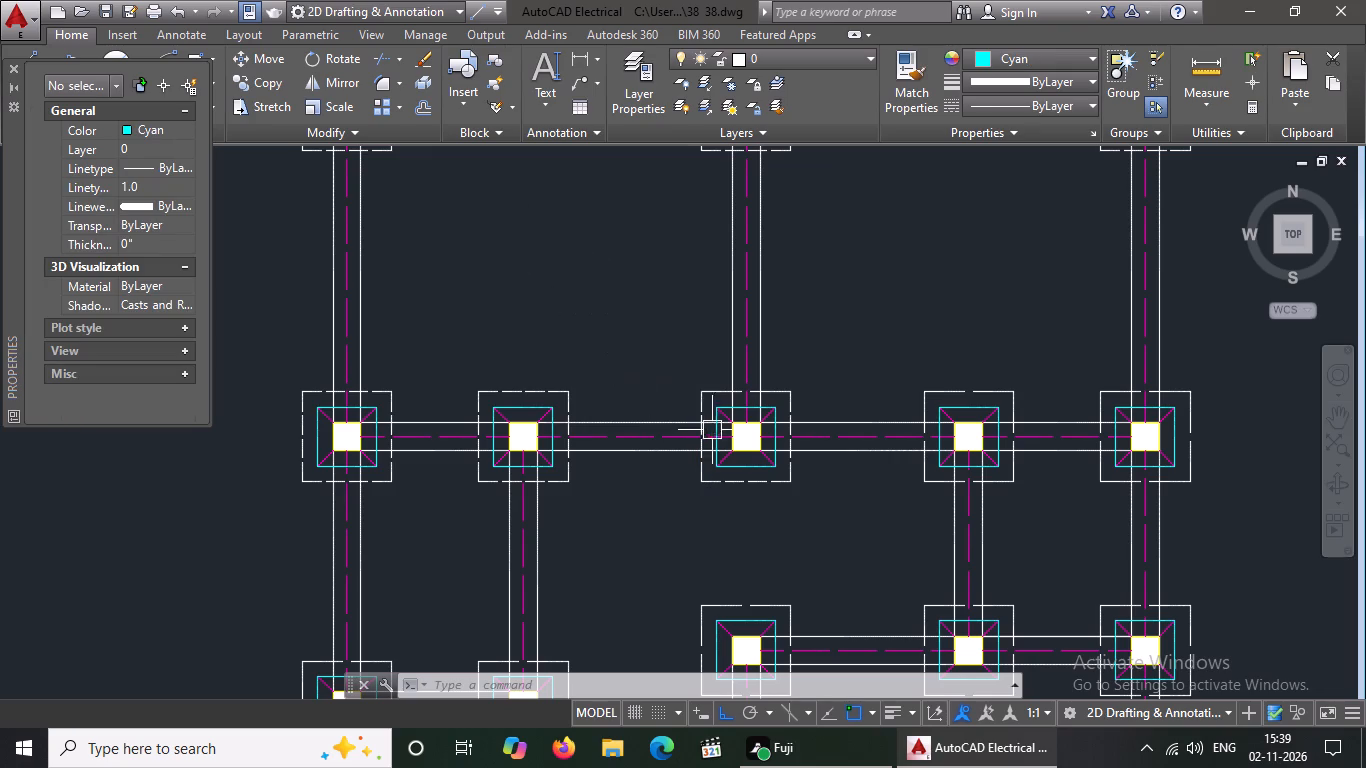
Set the linetype scale to 0.5 for the north side of the outer outline on the second row's third footing from the west.
click(714, 387)
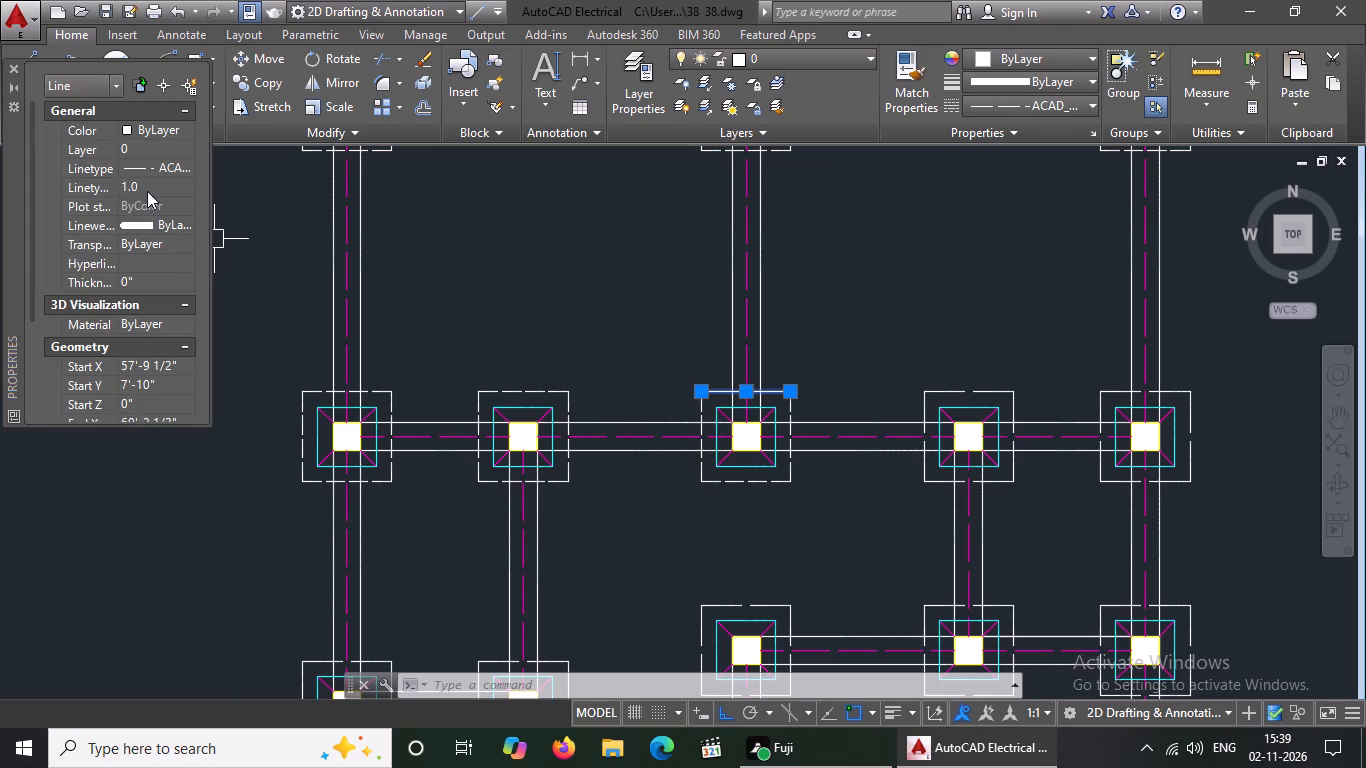
click(147, 191)
key(BackSpace)
key(BackSpace)
text(0.5)
key(Return)
key(Escape)
Set the linetype scale to 0.5 for the north side of the outer outline on the second row's fourth footing from the west.
click(985, 392)
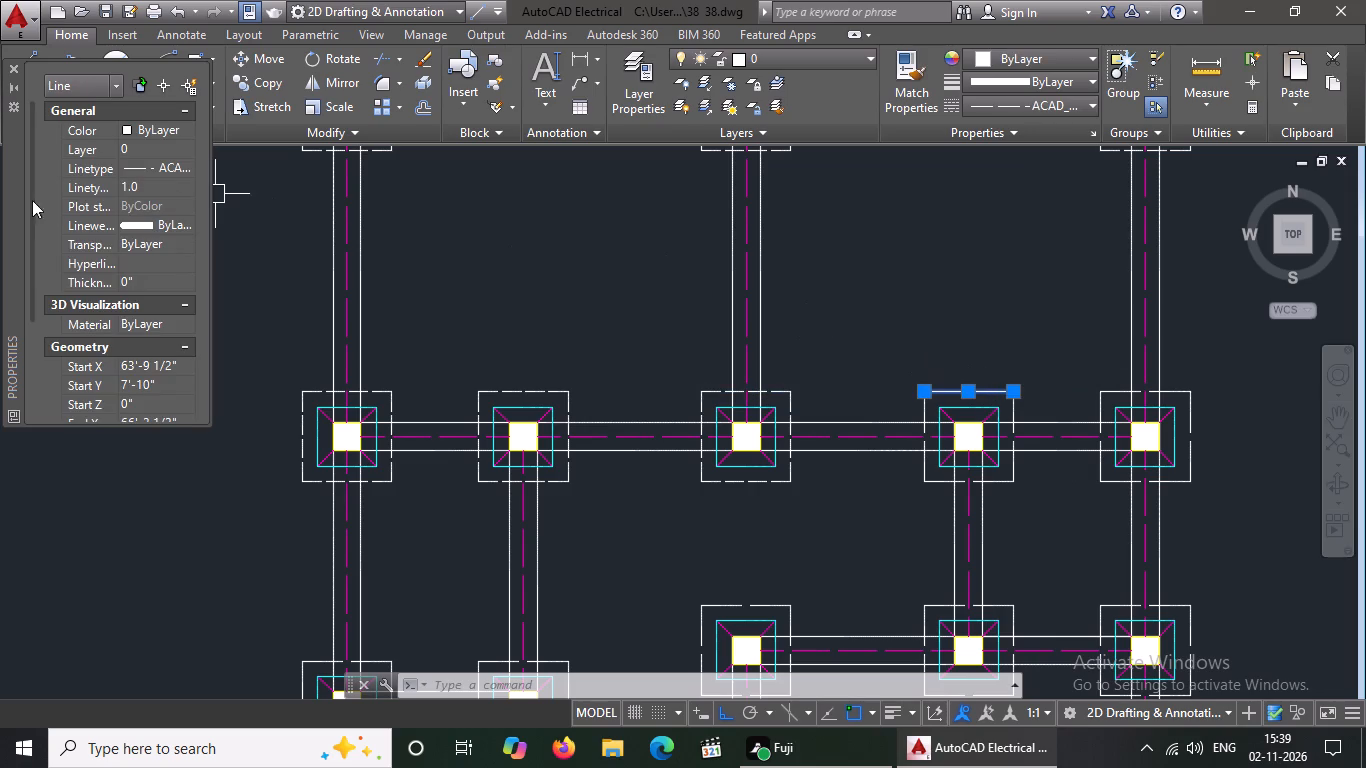
click(146, 189)
key(BackSpace)
key(BackSpace)
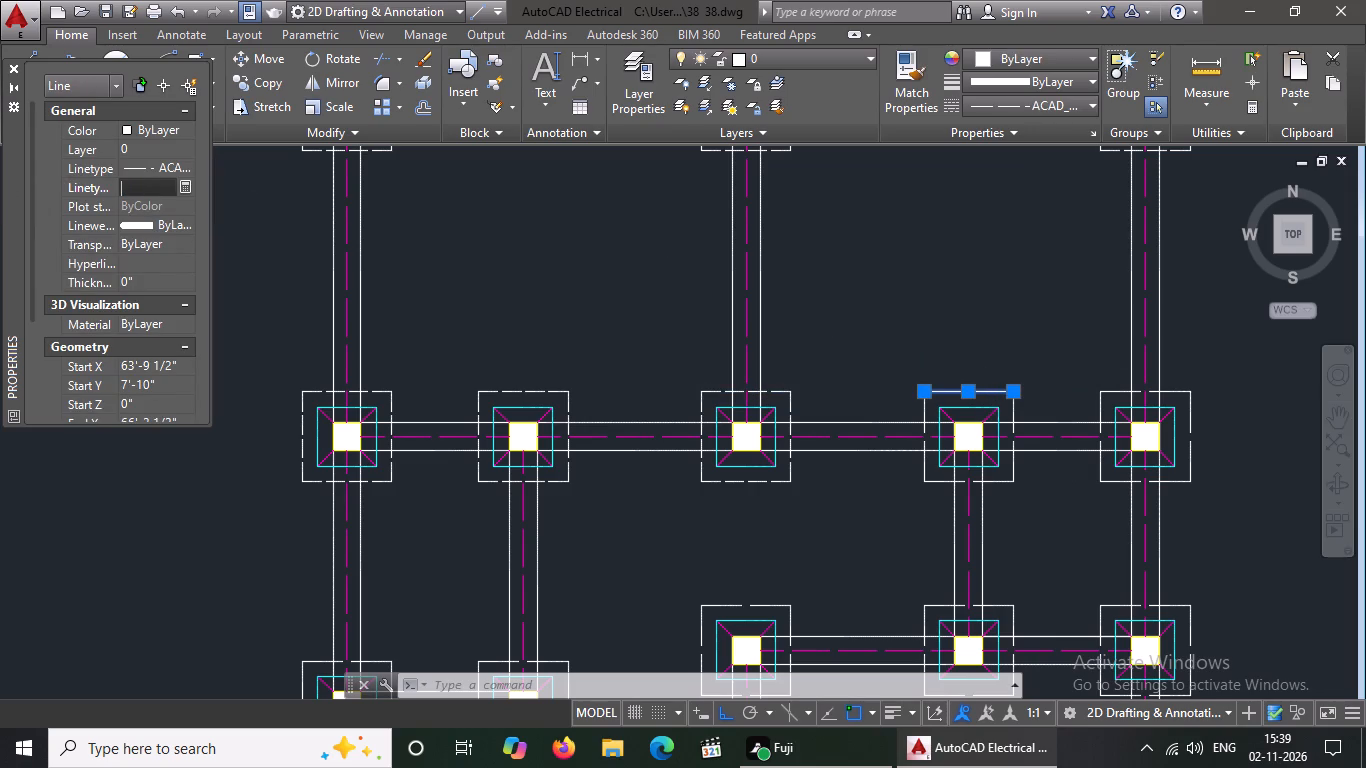
text(0.5)
key(Return)
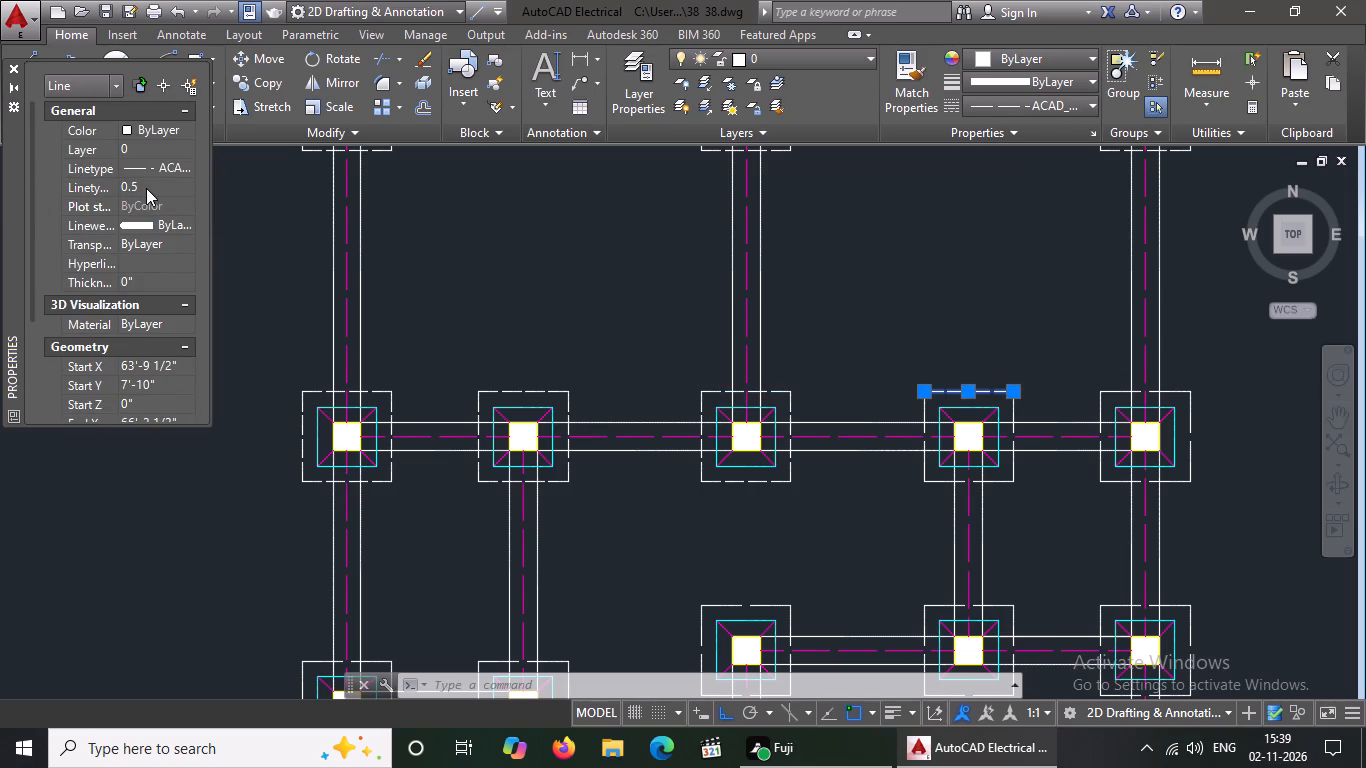
key(Escape)
Set the linetype scale to 0.5 for the west side of the outer outline on the second row's fourth footing from the west.
click(922, 466)
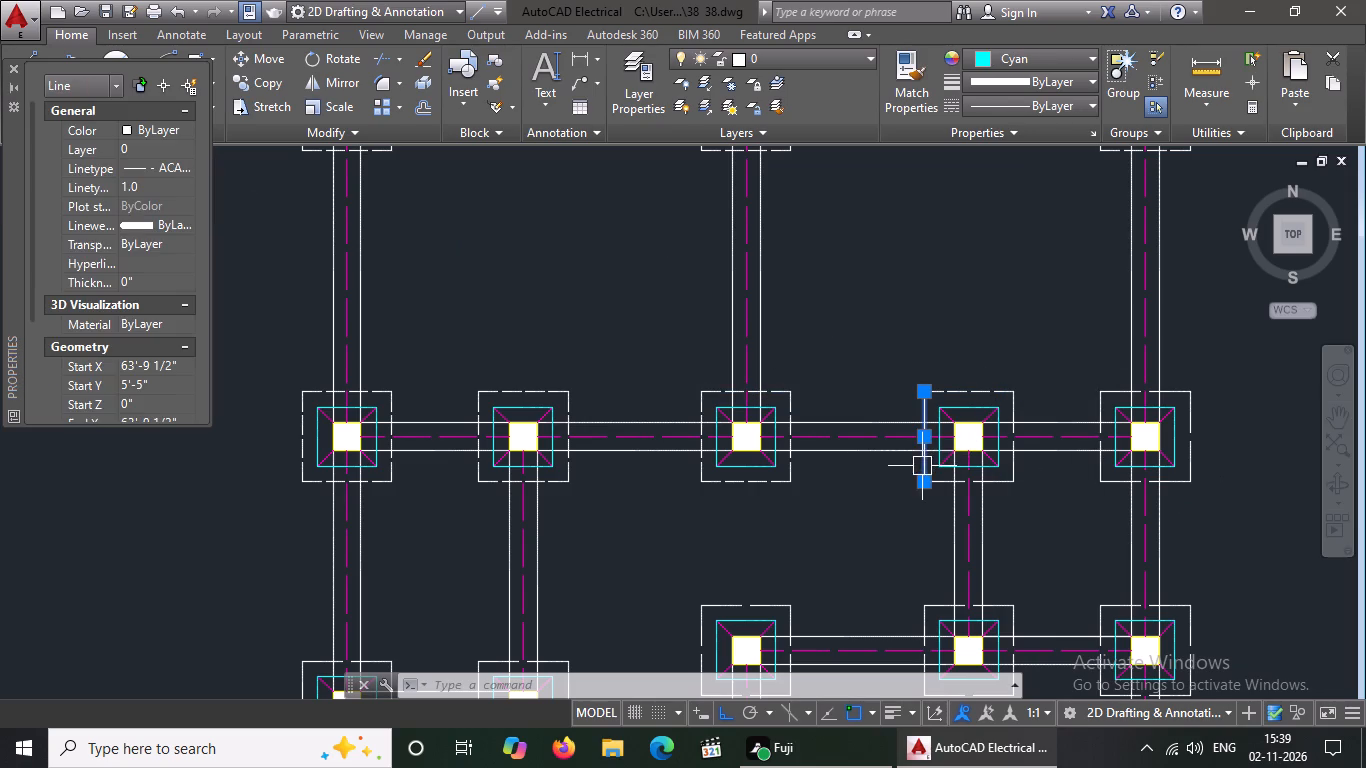
click(136, 188)
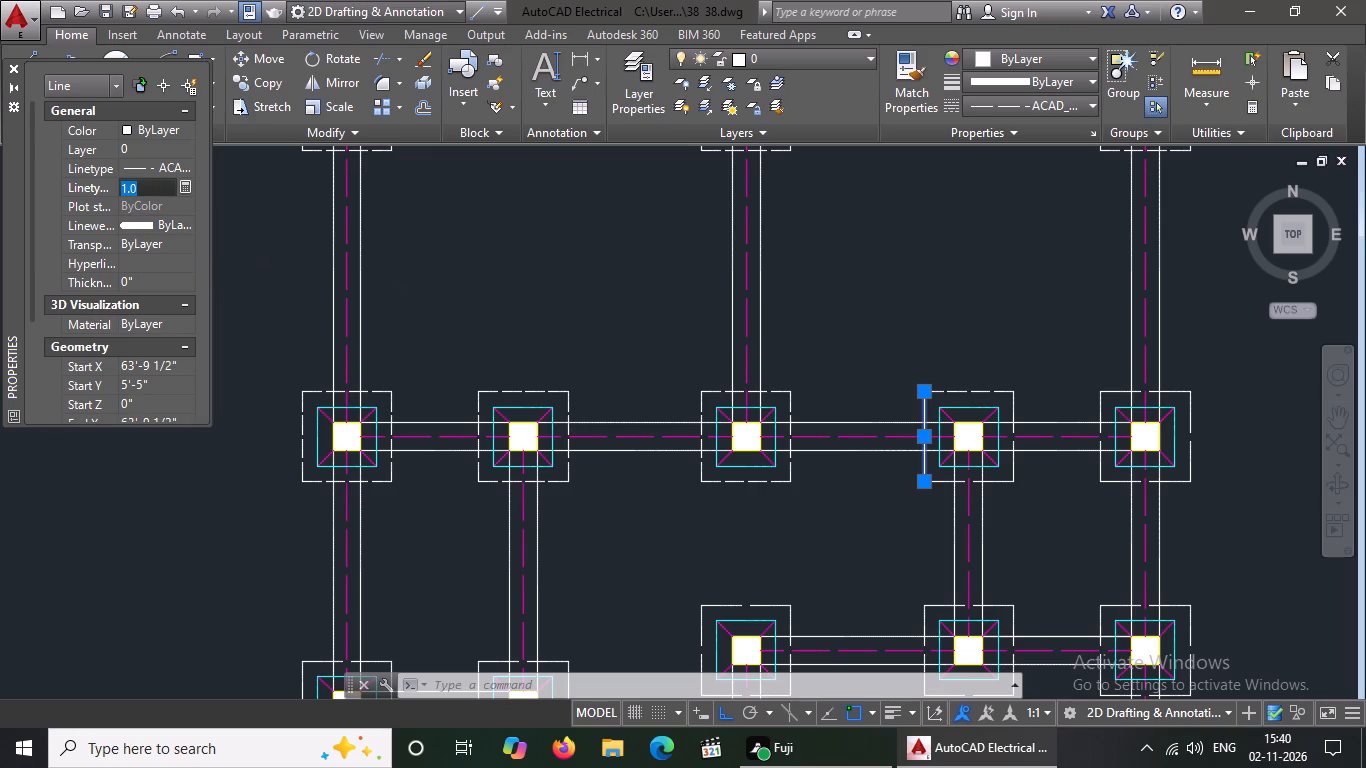
key(BackSpace)
key(BackSpace)
text(0.5)
key(Return)
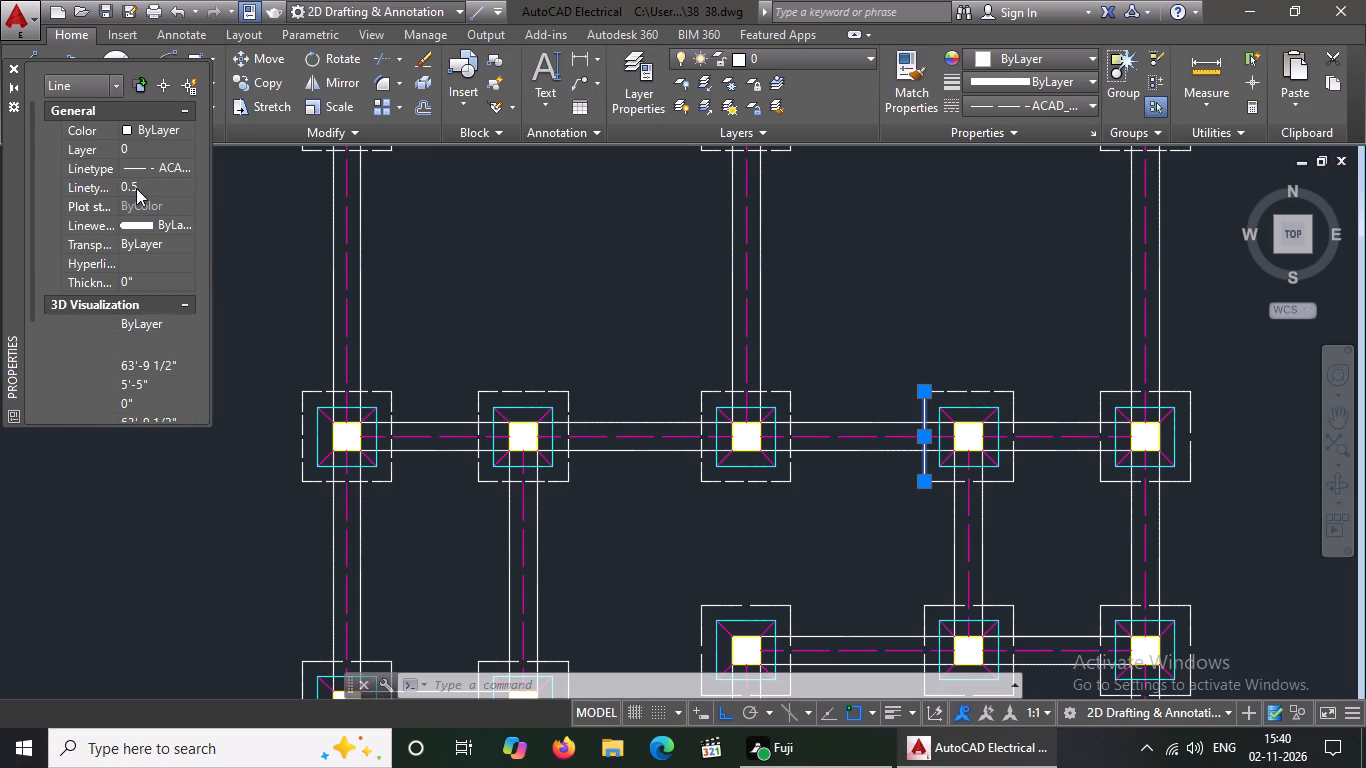
key(Escape)
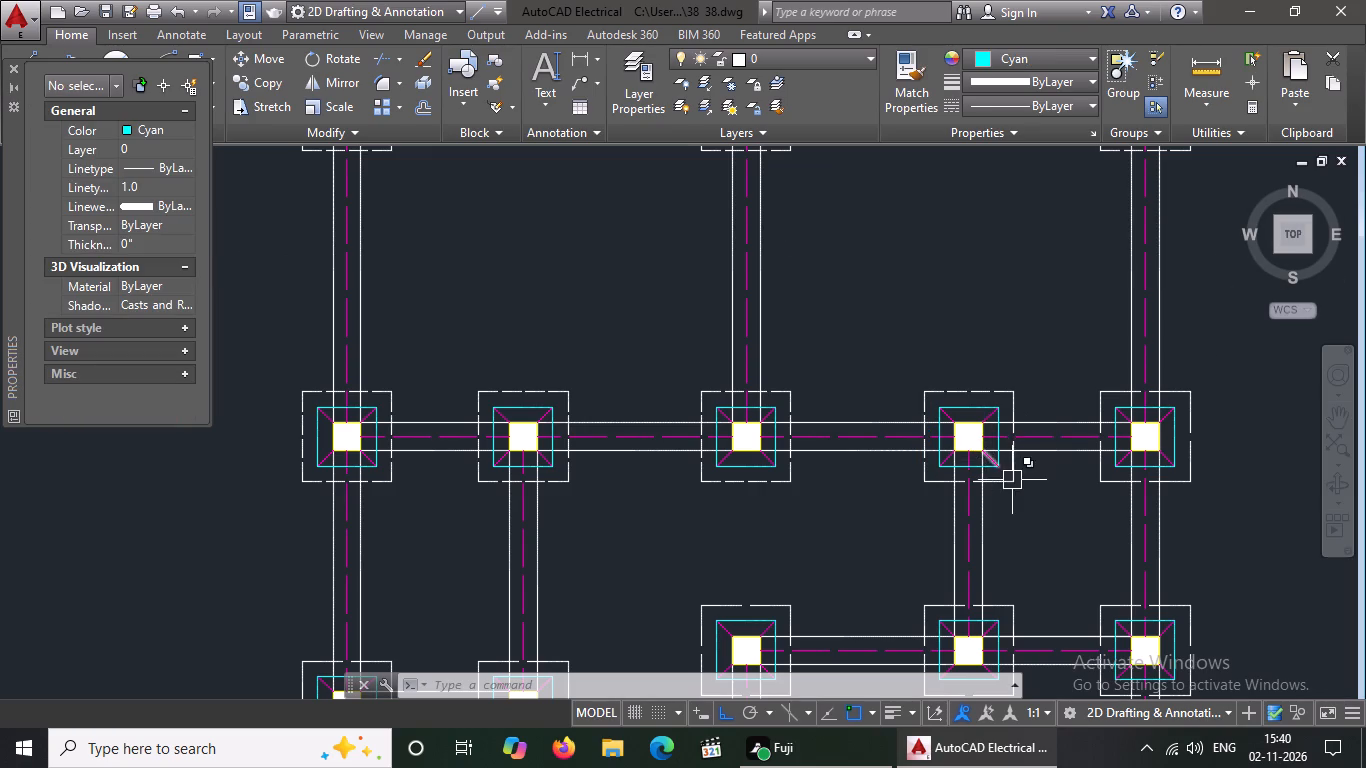
Set the linetype scale to 0.5 for the south side of the outer outline on the second row's fourth footing from the west.
click(1006, 475)
key(Escape)
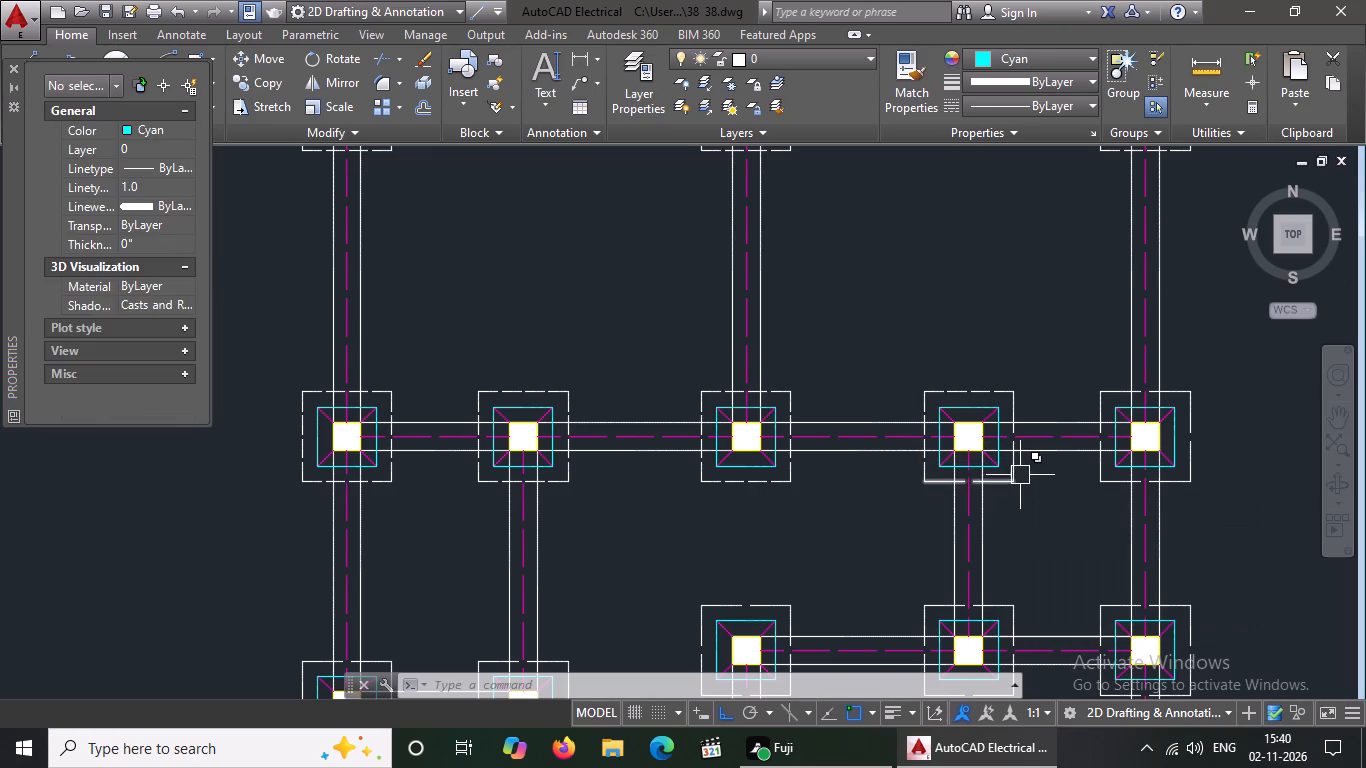
click(1020, 474)
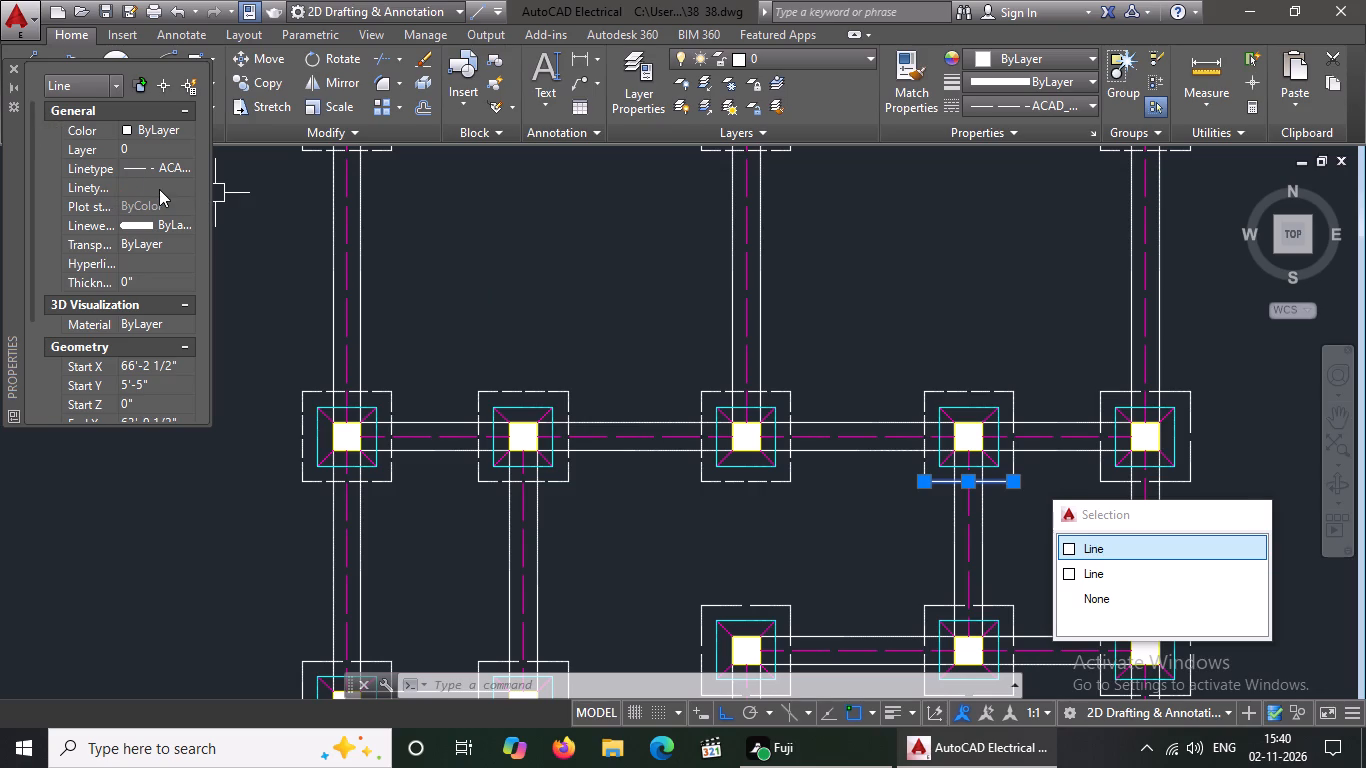
click(159, 189)
key(BackSpace)
key(BackSpace)
text(0.5)
key(Return)
key(Escape)
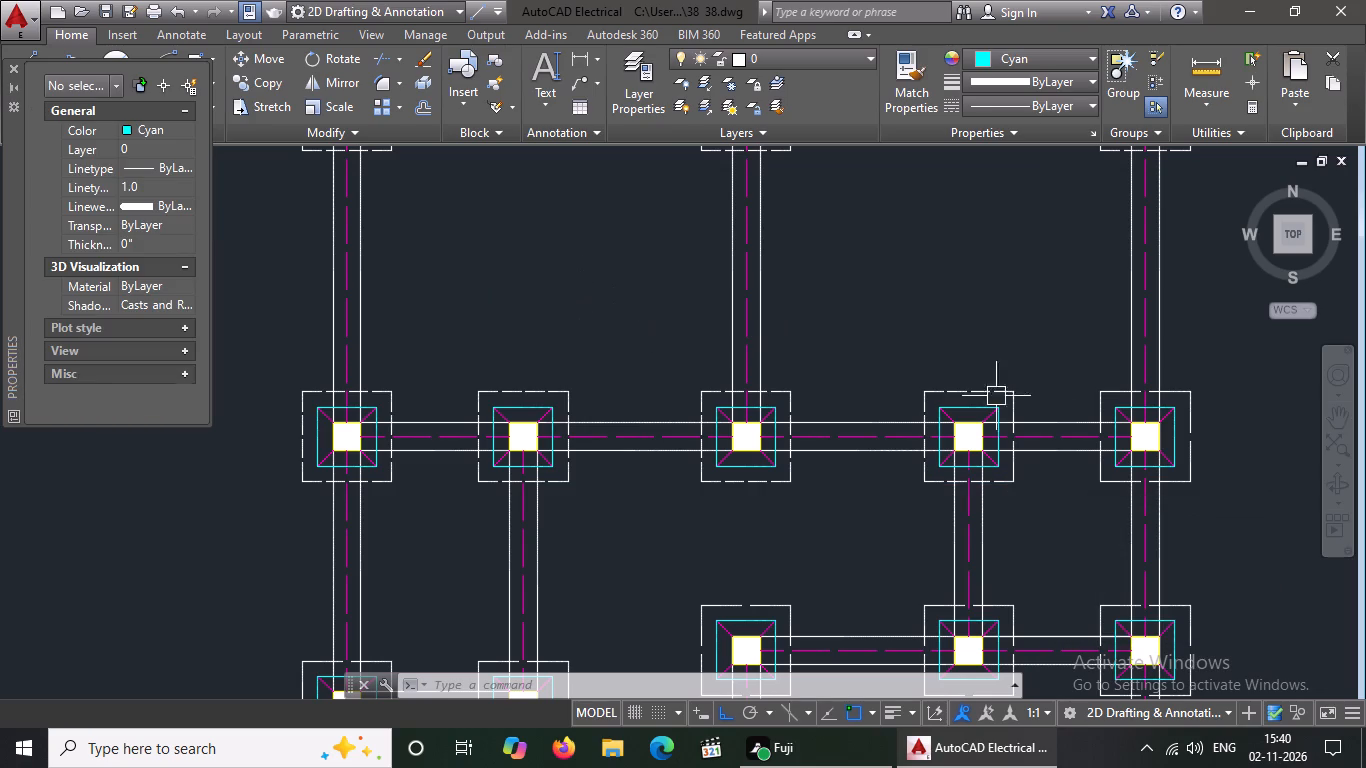
Set the linetype scale to 0.5 for the east side of the outer outline on the second row's fourth footing from the west.
click(1016, 401)
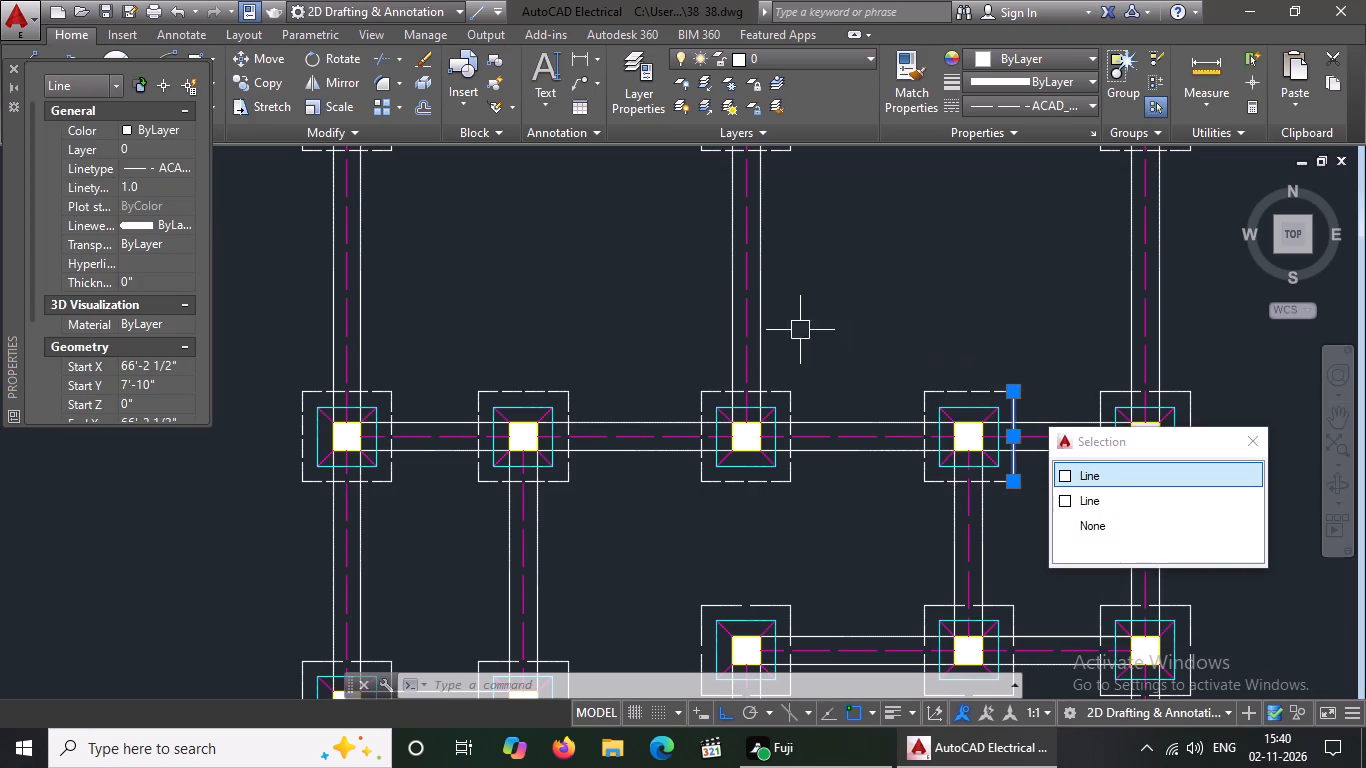
click(147, 183)
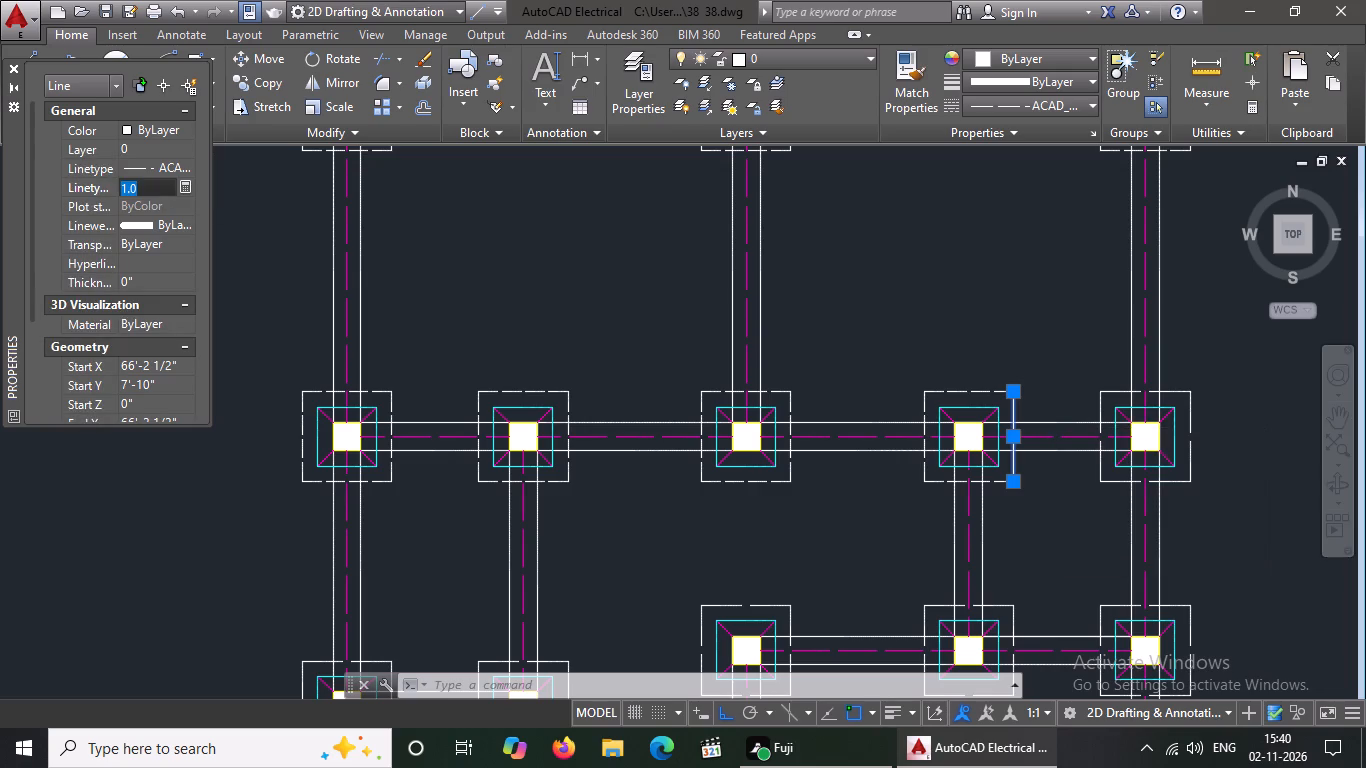
key(BackSpace)
key(BackSpace)
text(0.5)
key(Return)
key(Escape)
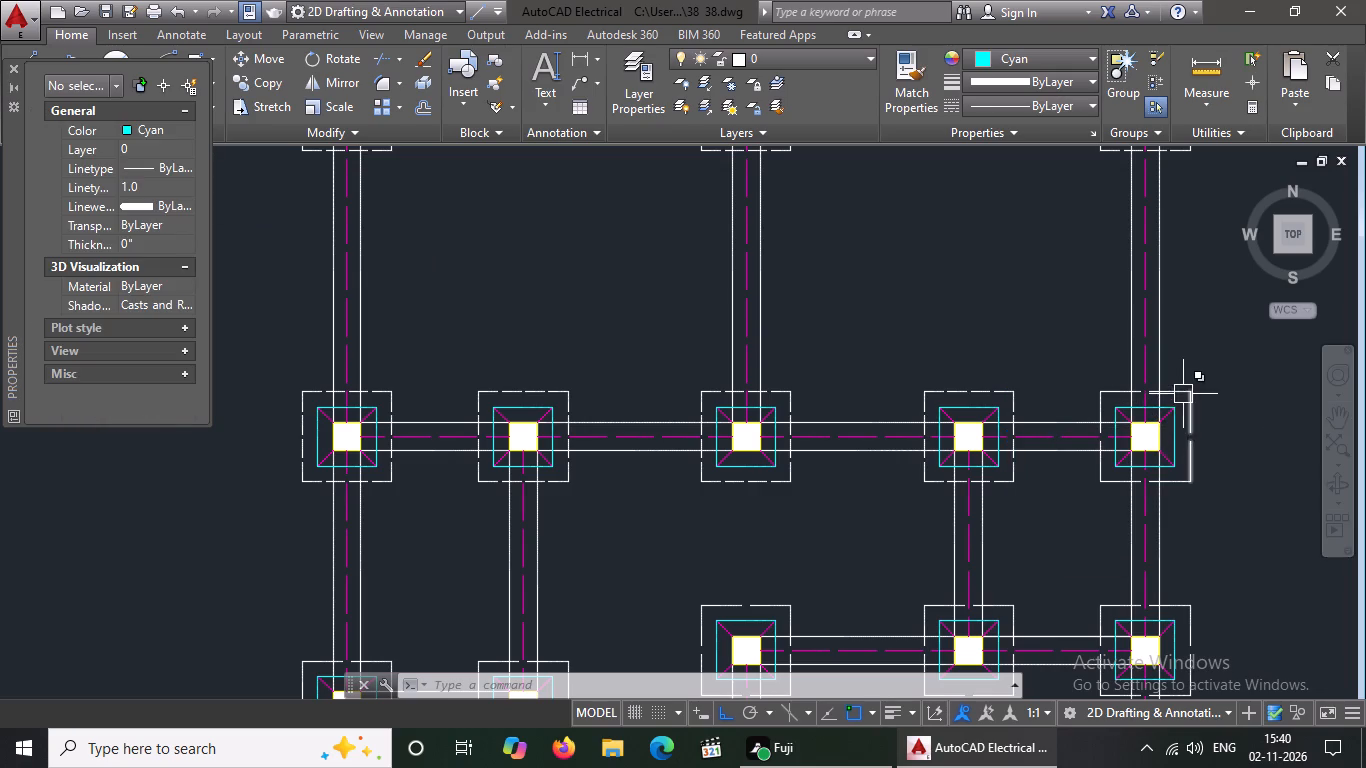
Set the linetype scale to 0.5 for the north side of the outer outline on the second row's easternmost footing.
click(1183, 393)
key(Escape)
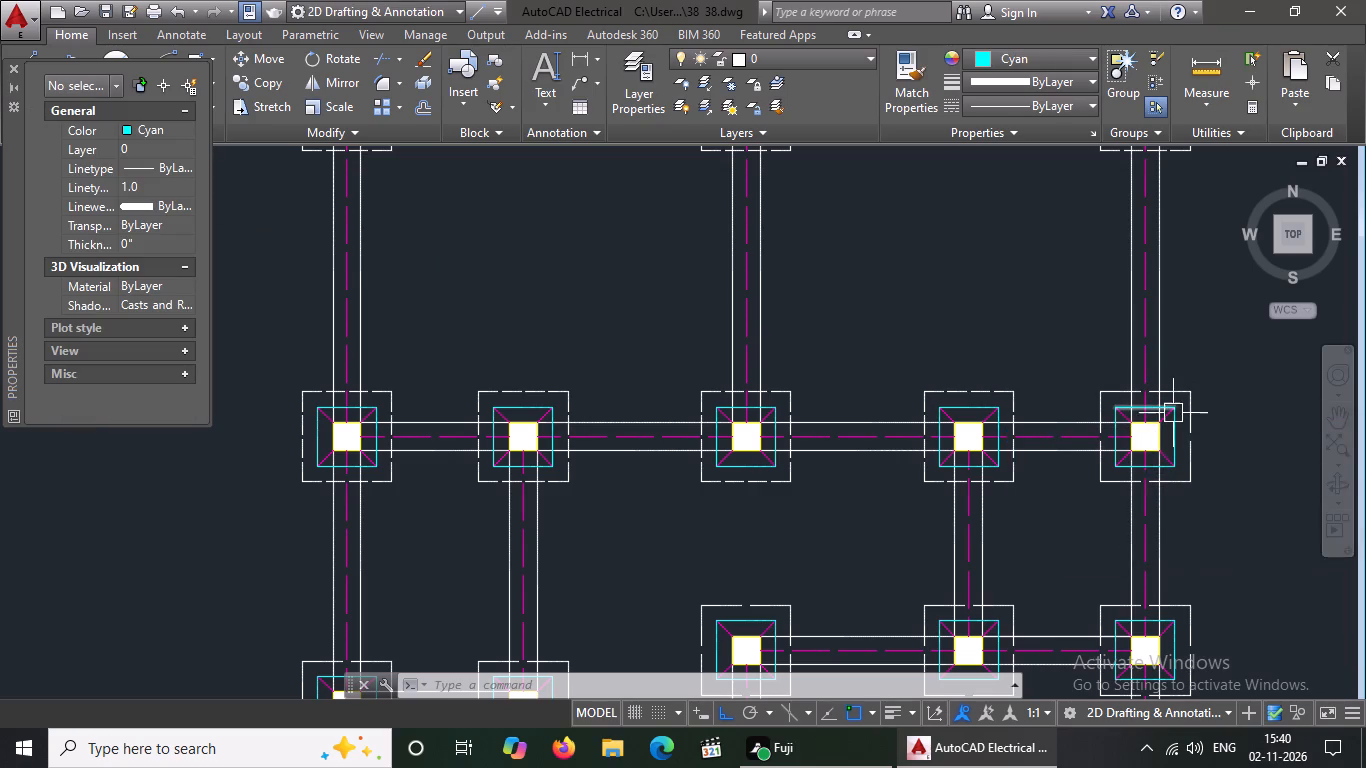
scroll(958, 337, down, 5)
scroll(917, 342, up, 4)
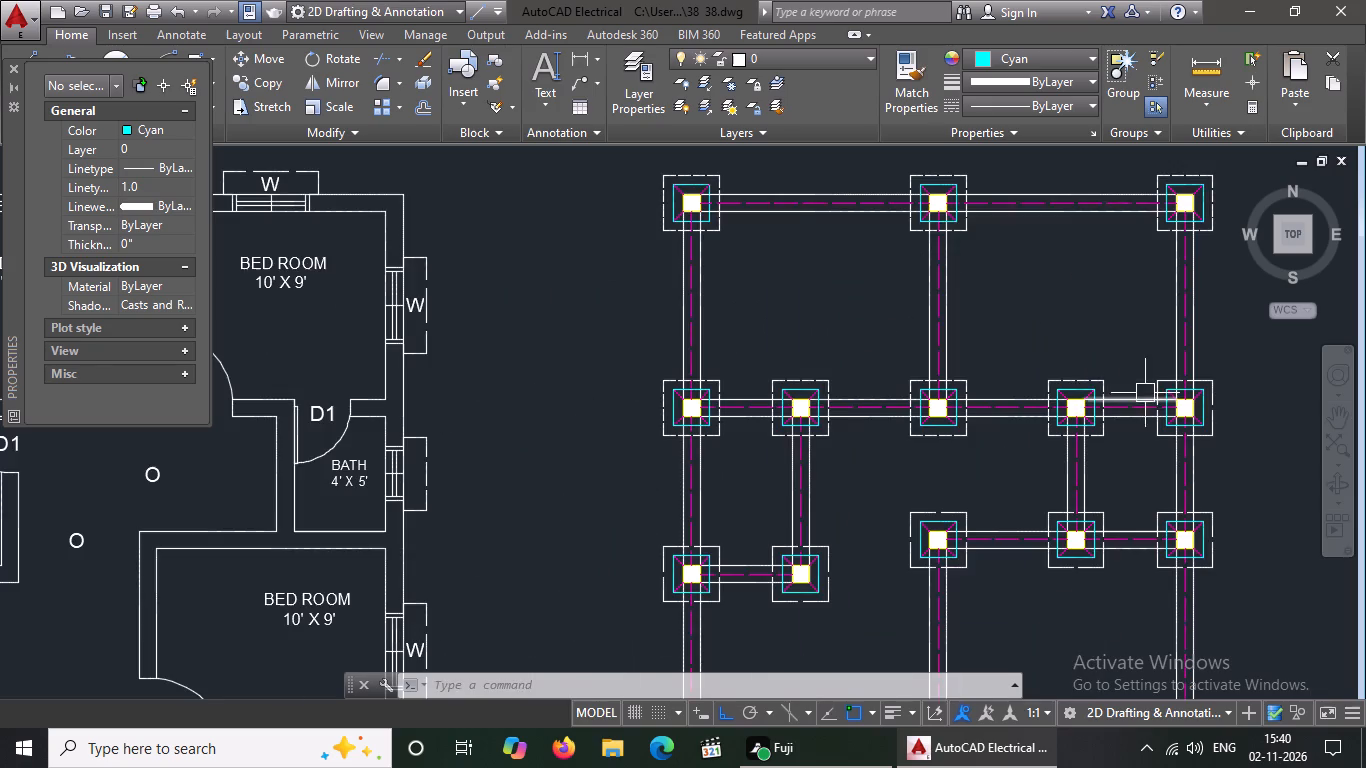
scroll(1225, 410, down, 1)
scroll(1301, 416, up, 3)
click(938, 310)
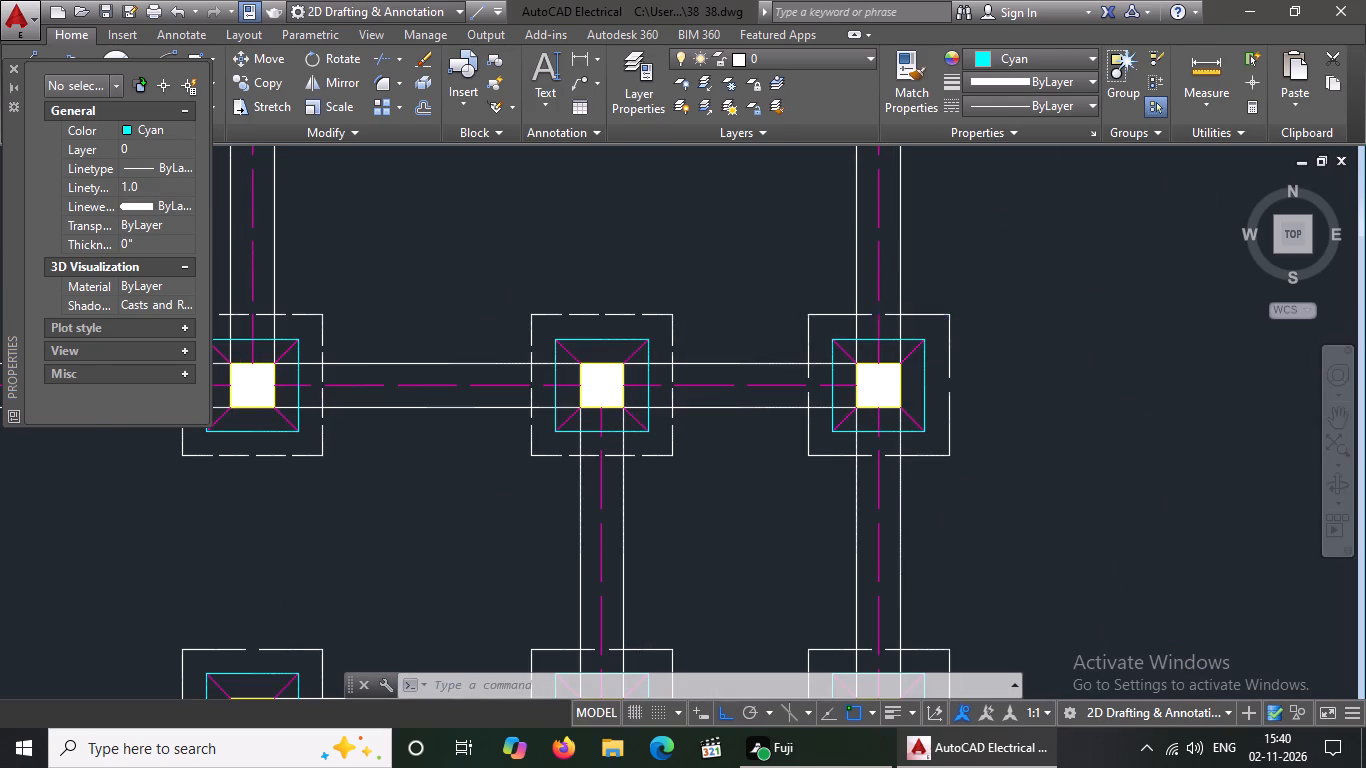
click(162, 193)
key(BackSpace)
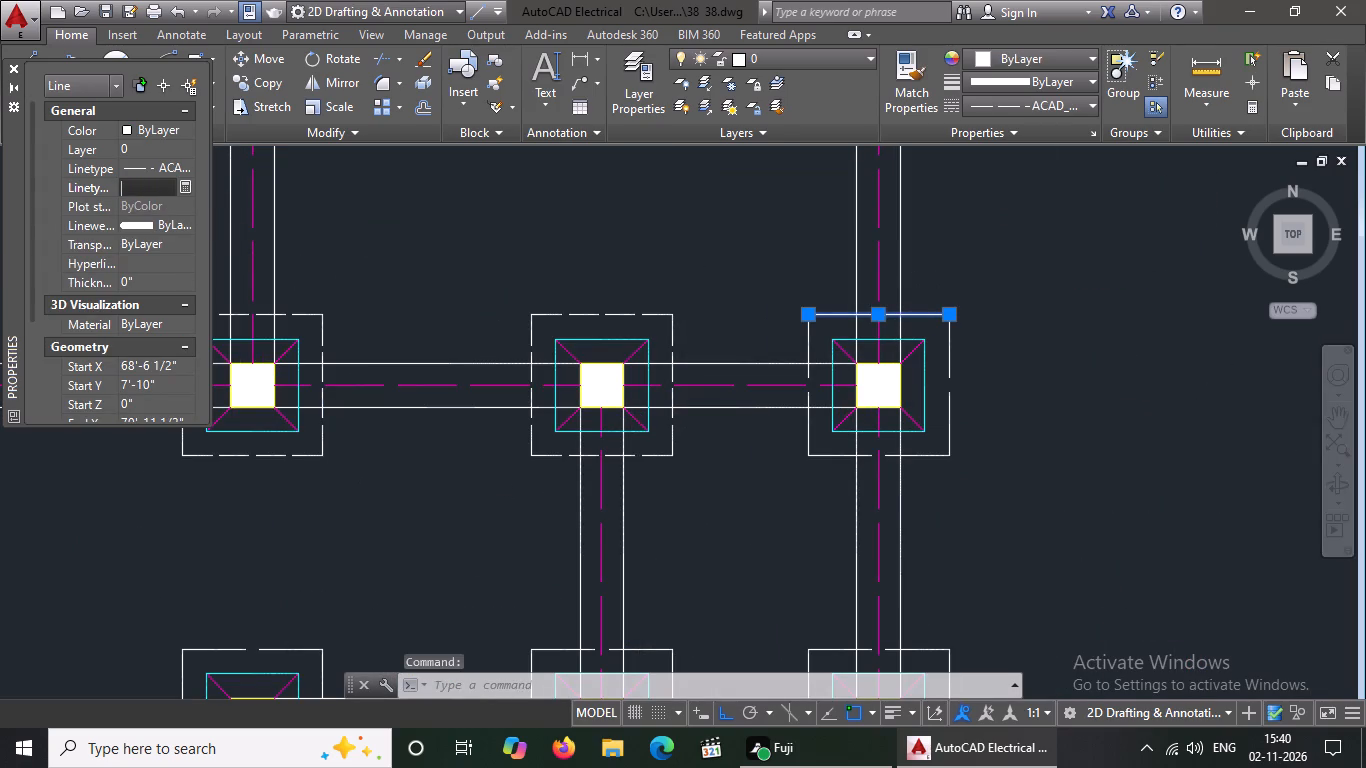
key(BackSpace)
text(0.5)
key(Return)
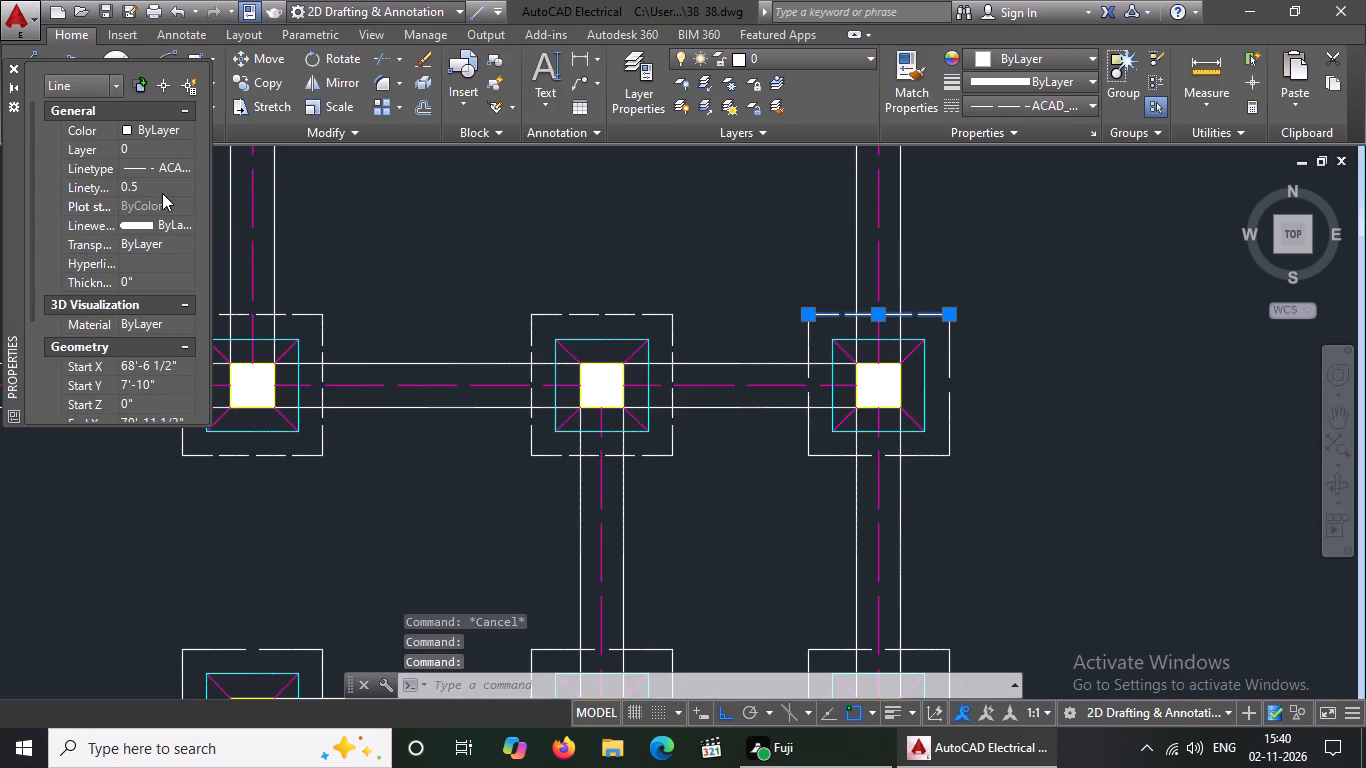
key(Escape)
Set the linetype scale to 0.5 for the east side of the outer outline on the second row's easternmost footing.
click(945, 376)
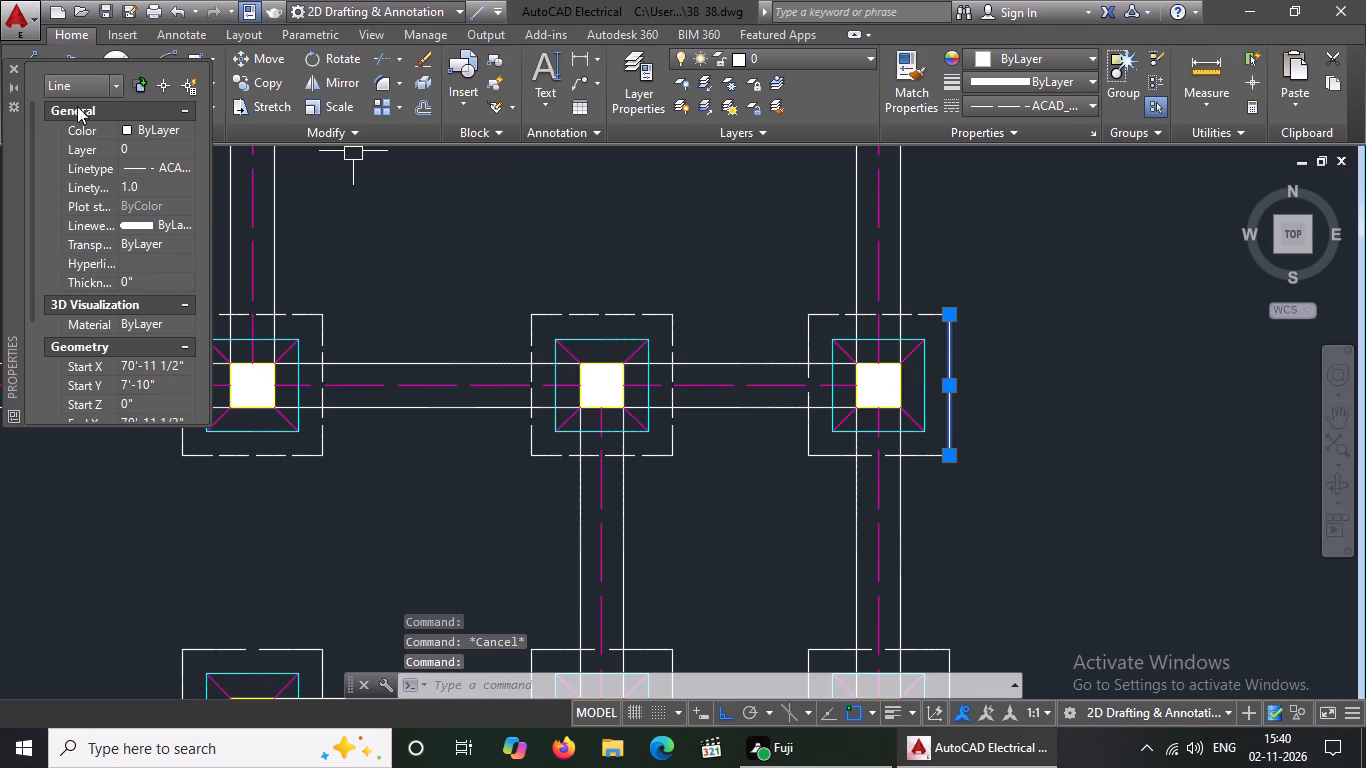
click(154, 185)
key(BackSpace)
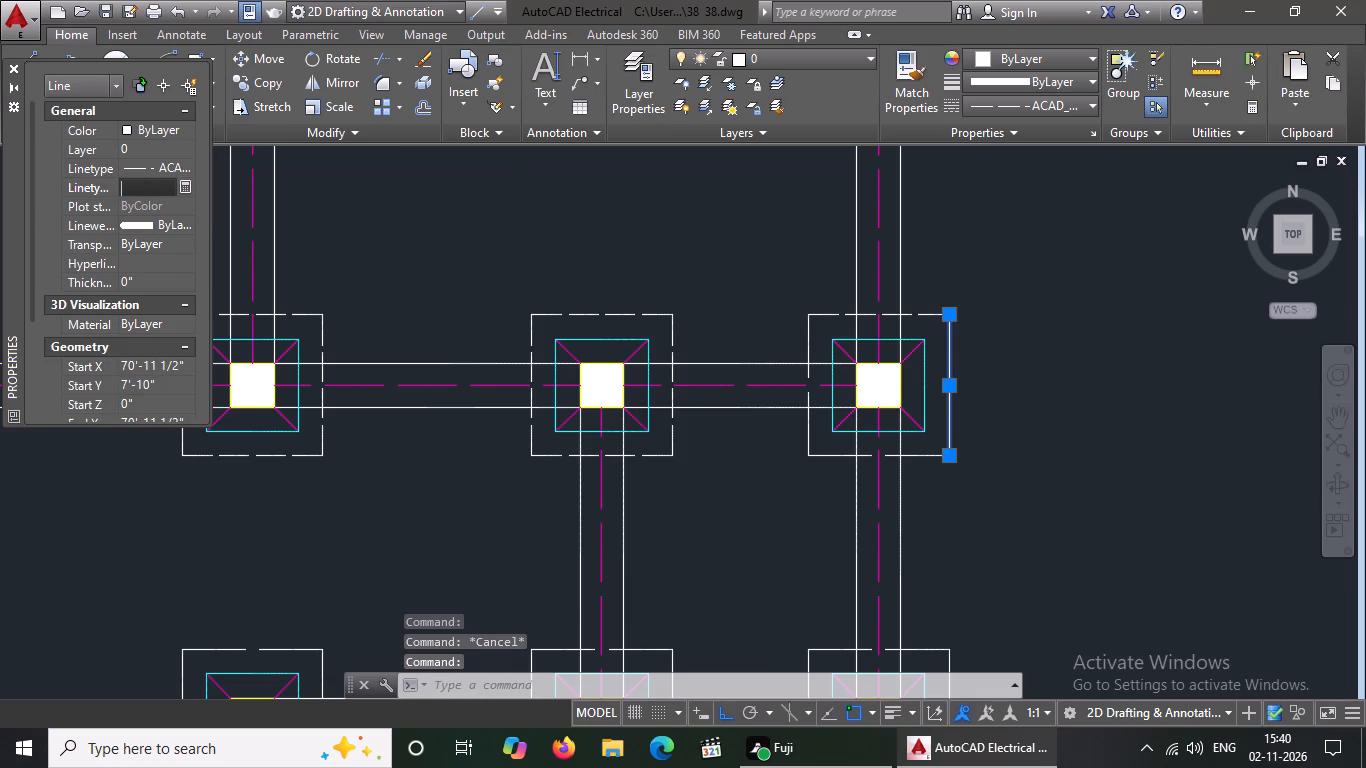
key(BackSpace)
text(0.5)
key(Return)
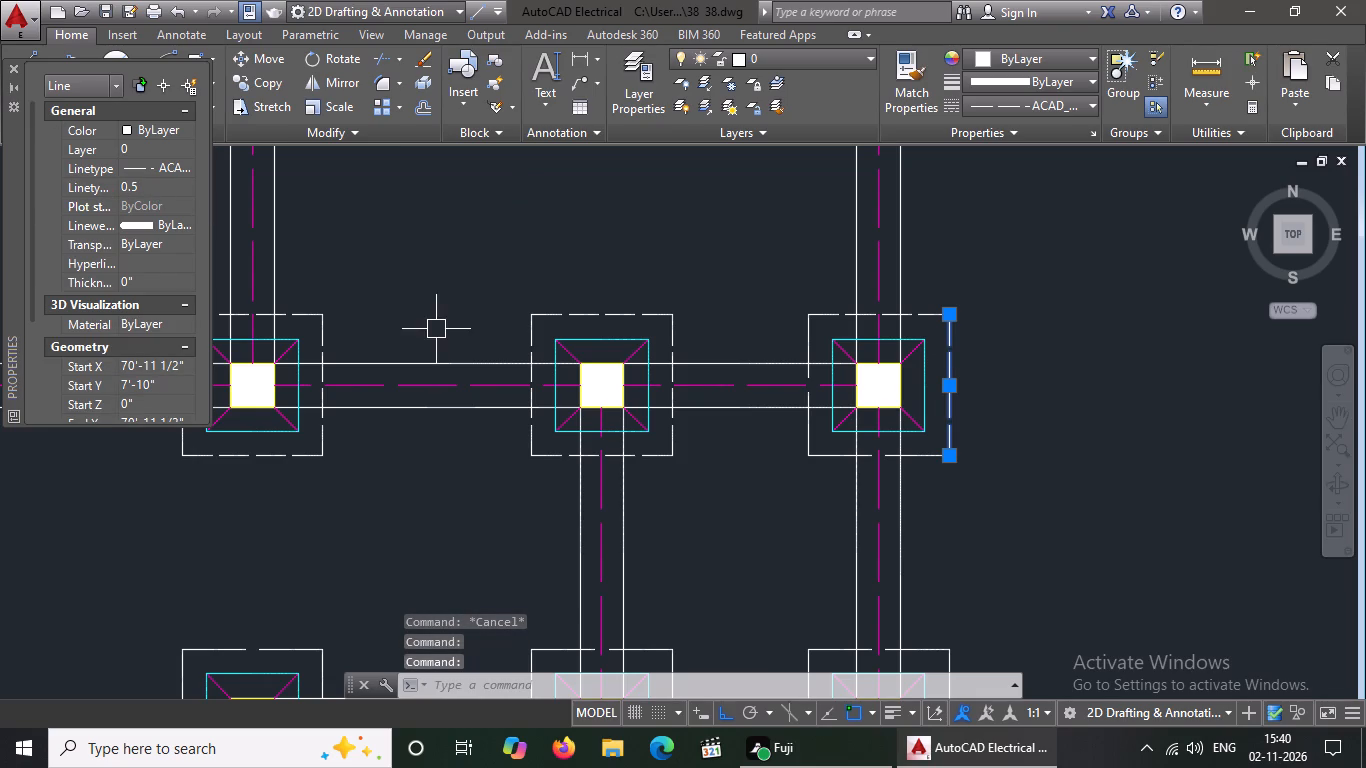
key(Escape)
Set the linetype scale to 0.5 for the west side of the outer outline on the second row's easternmost footing.
click(802, 314)
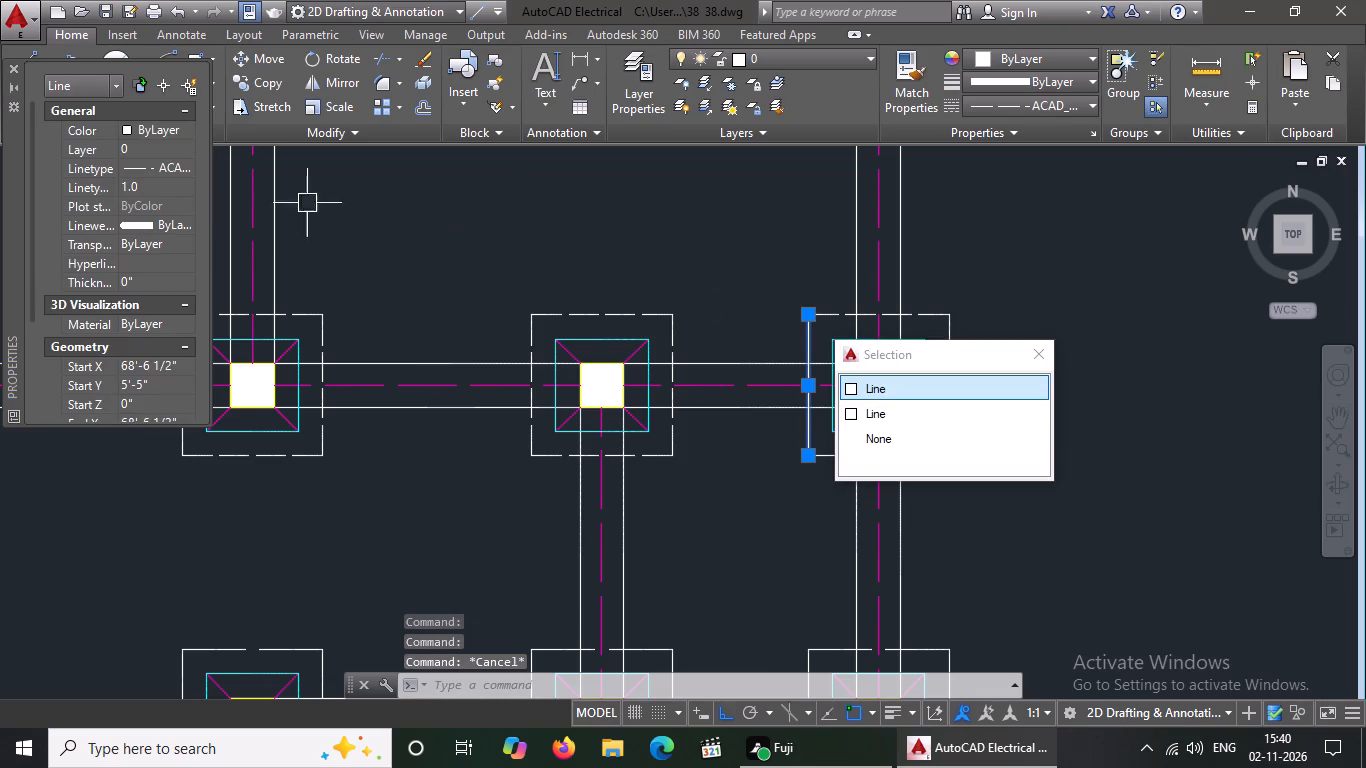
click(157, 194)
key(BackSpace)
key(BackSpace)
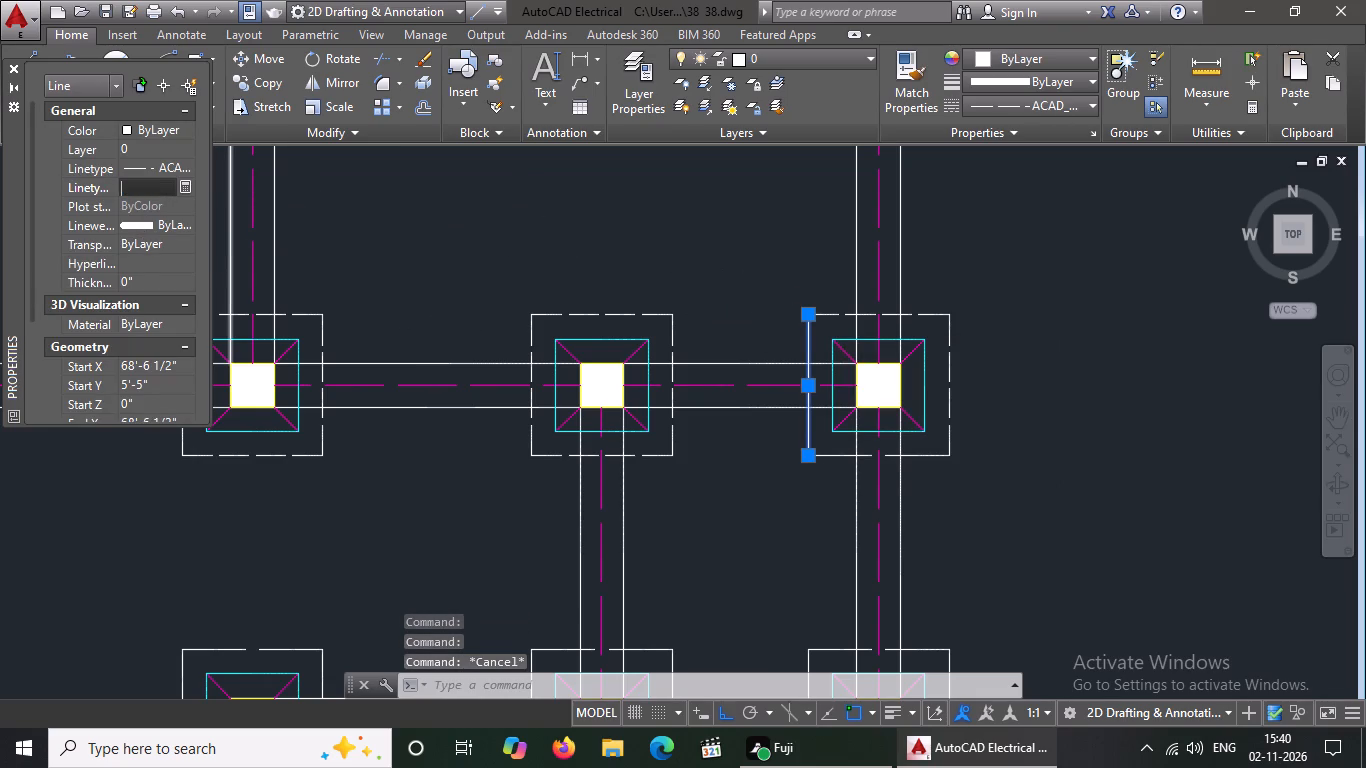
text(0.5)
key(Return)
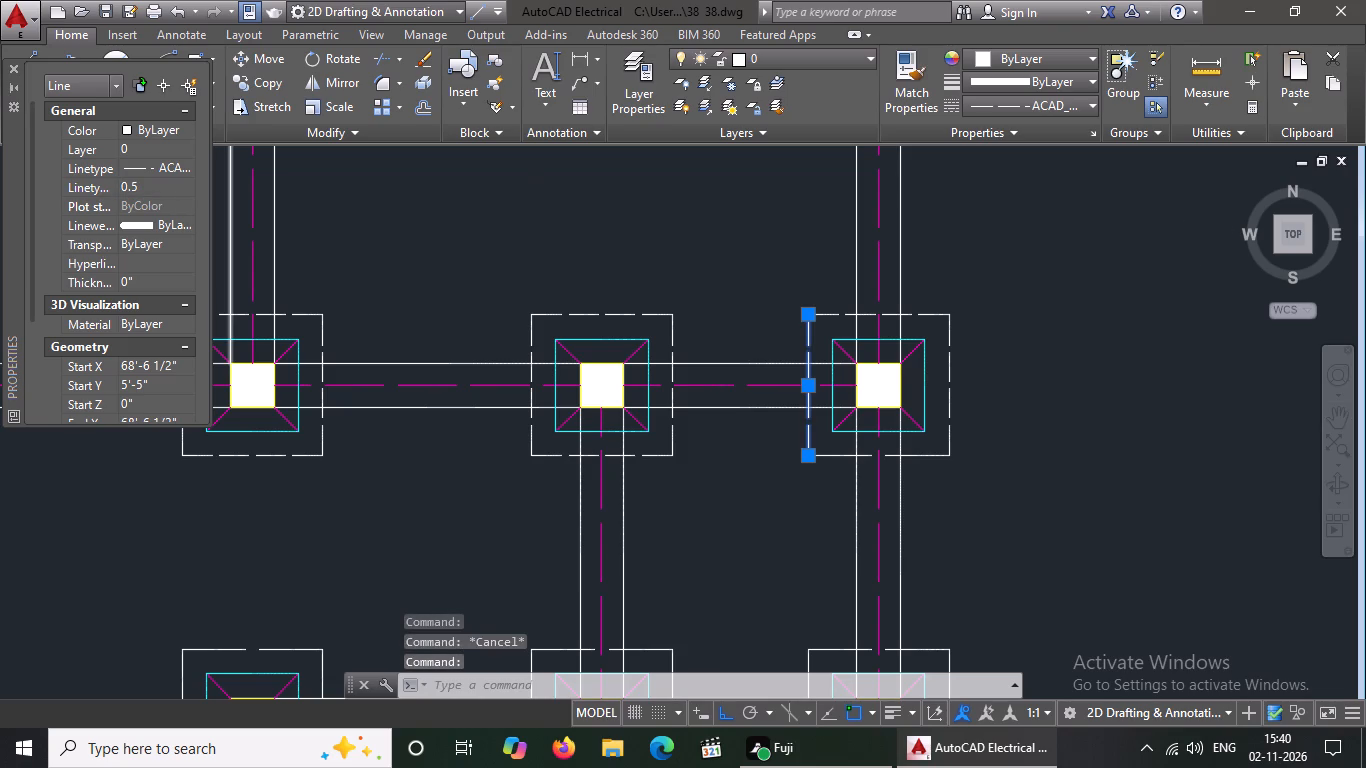
key(Escape)
Set the linetype scale to 0.5 for the south side of the outer outline on the second row's easternmost footing.
click(940, 456)
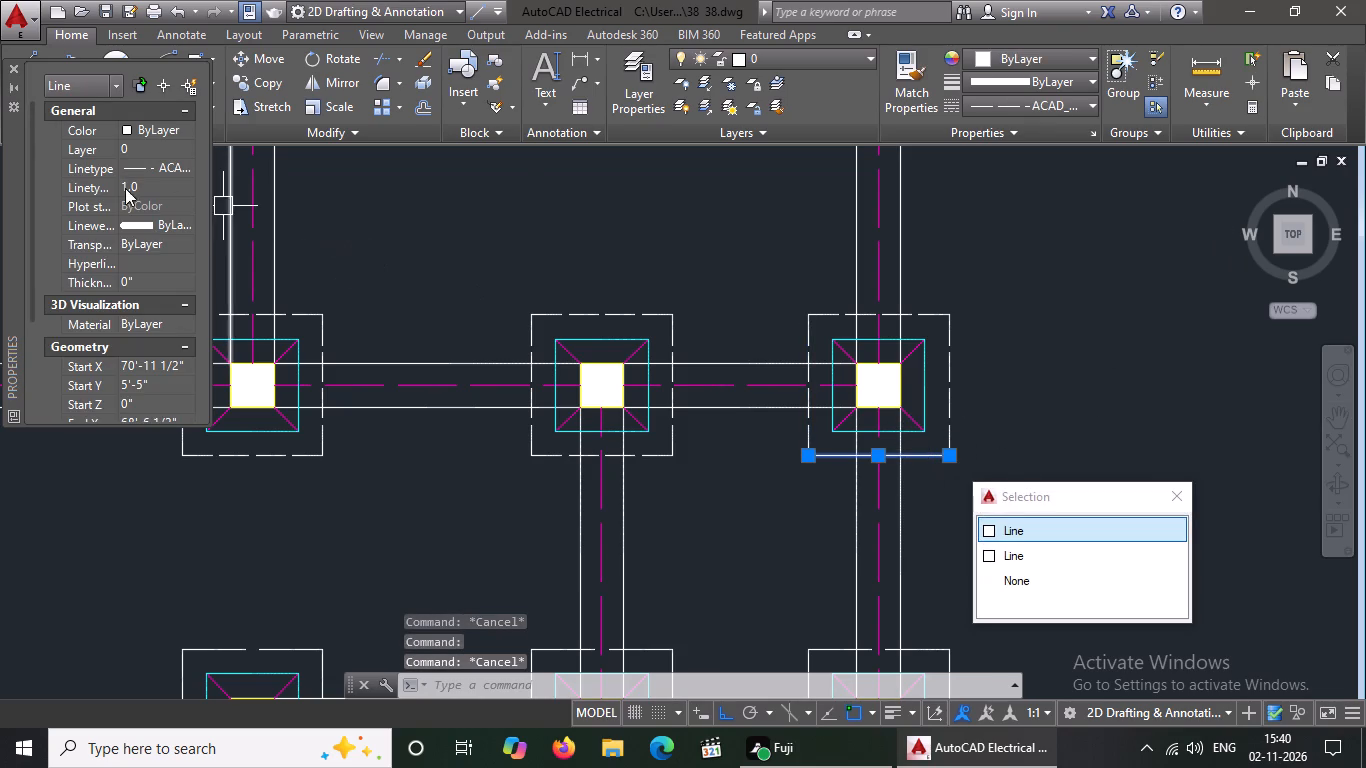
click(159, 189)
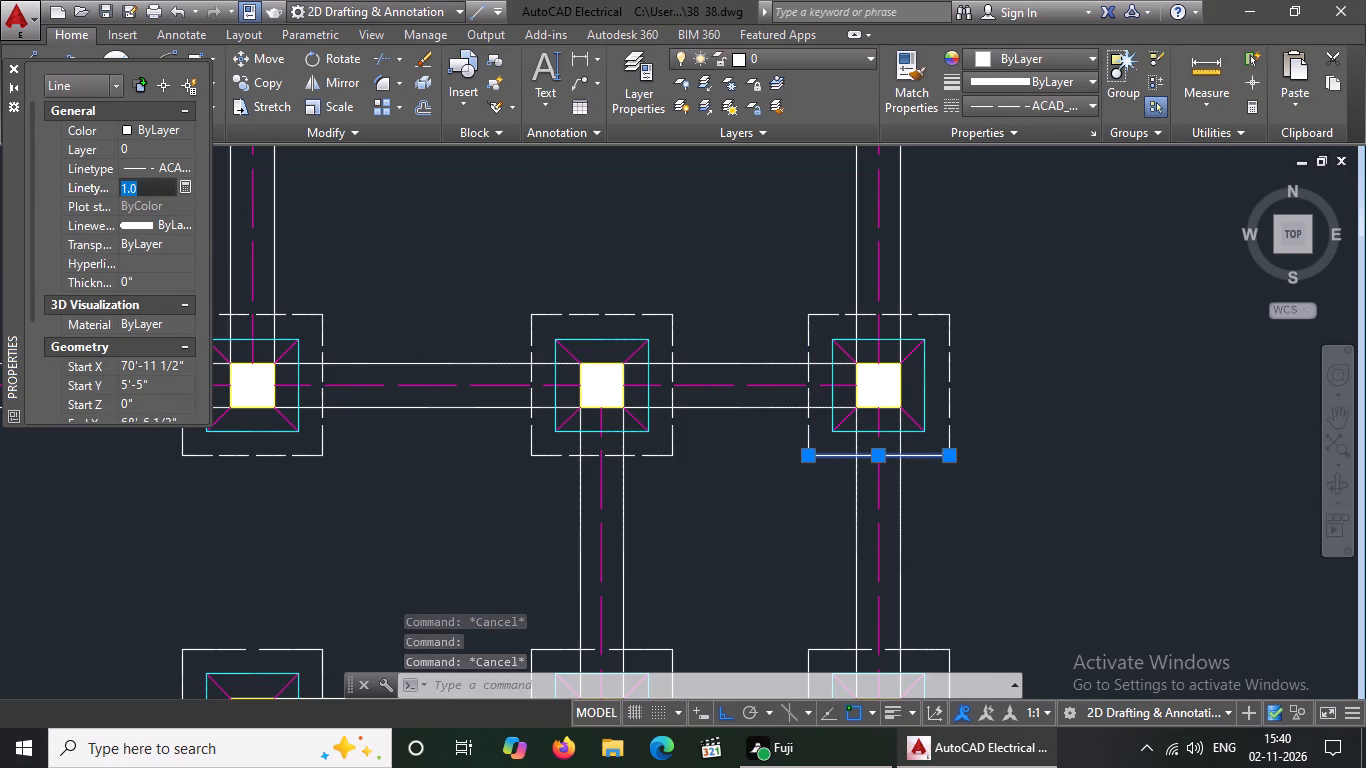
key(BackSpace)
key(BackSpace)
text(0.5)
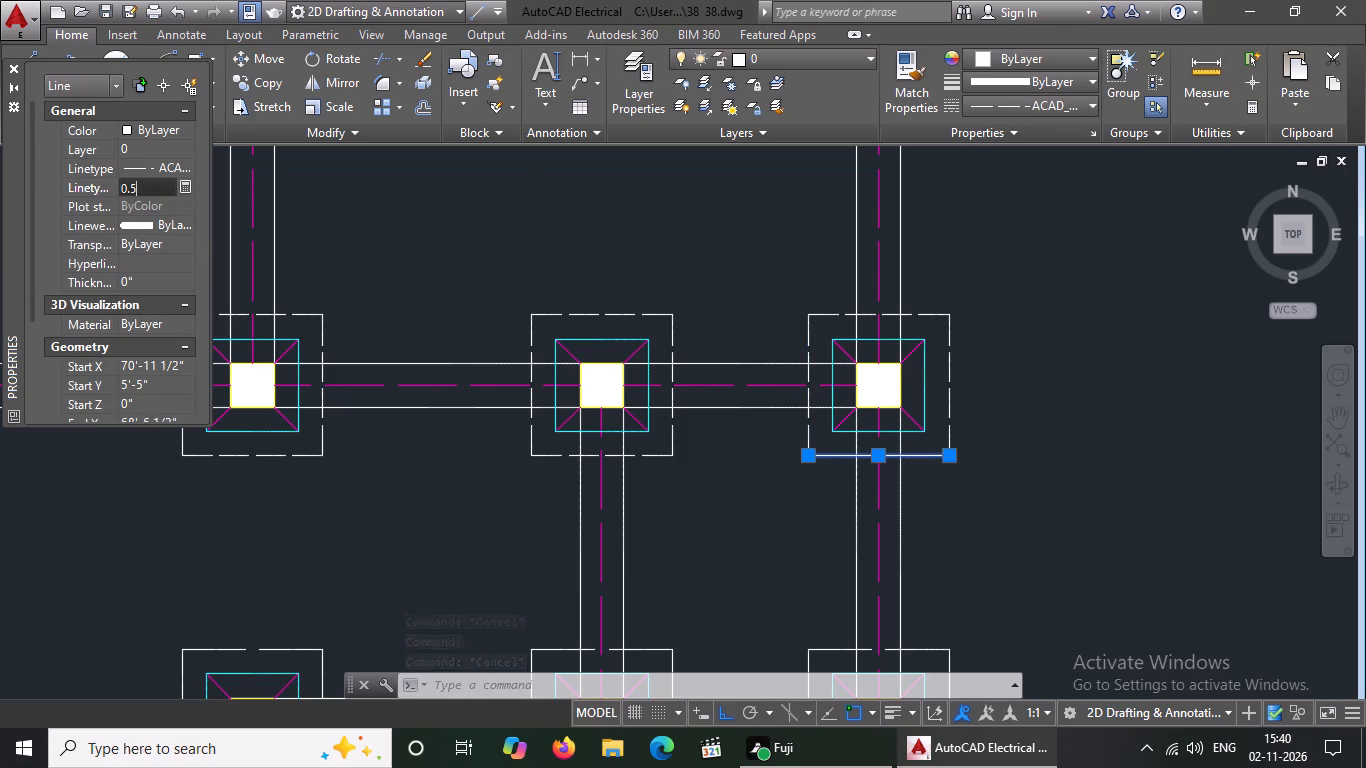
key(Return)
key(Escape)
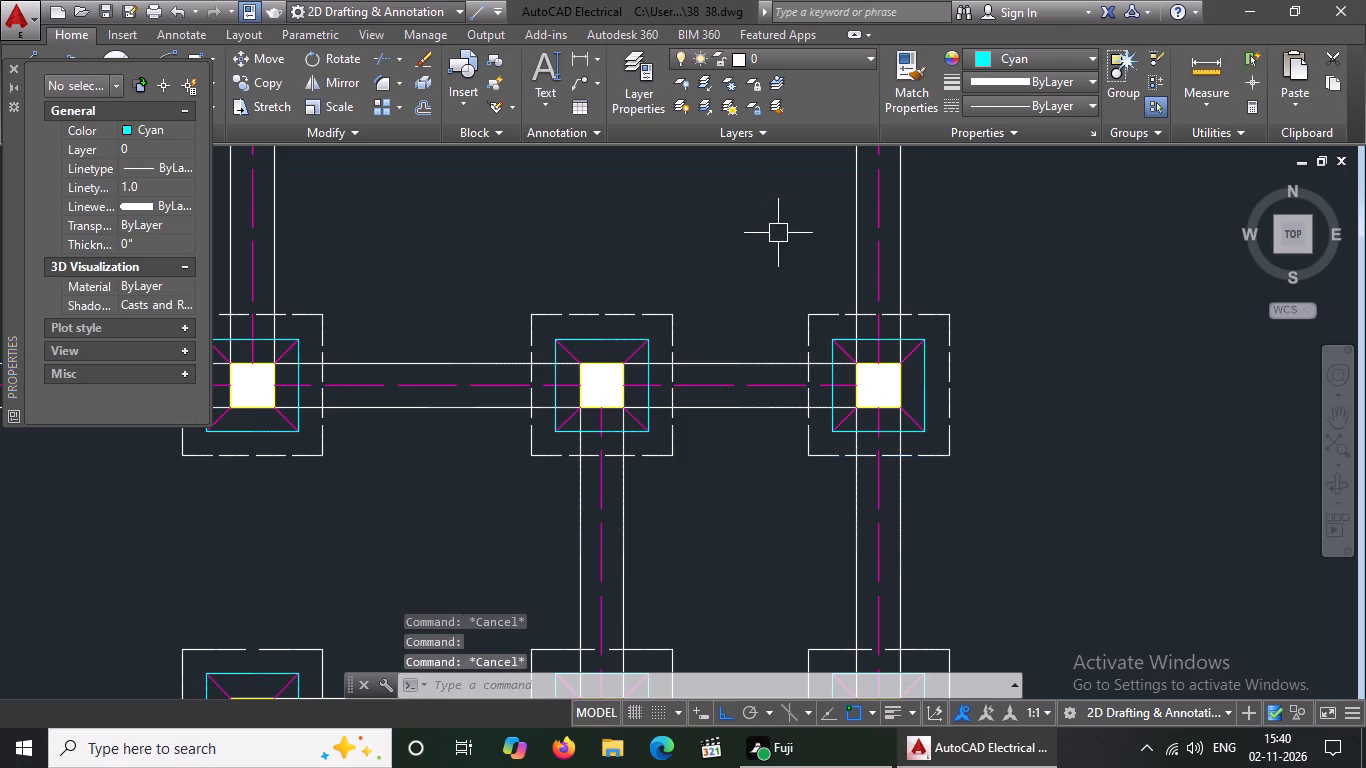
Set the linetype scale to 0.5 for the north side of the outer outline on the west footing of the three-footing third row.
scroll(778, 233, down, 3)
scroll(685, 335, up, 1)
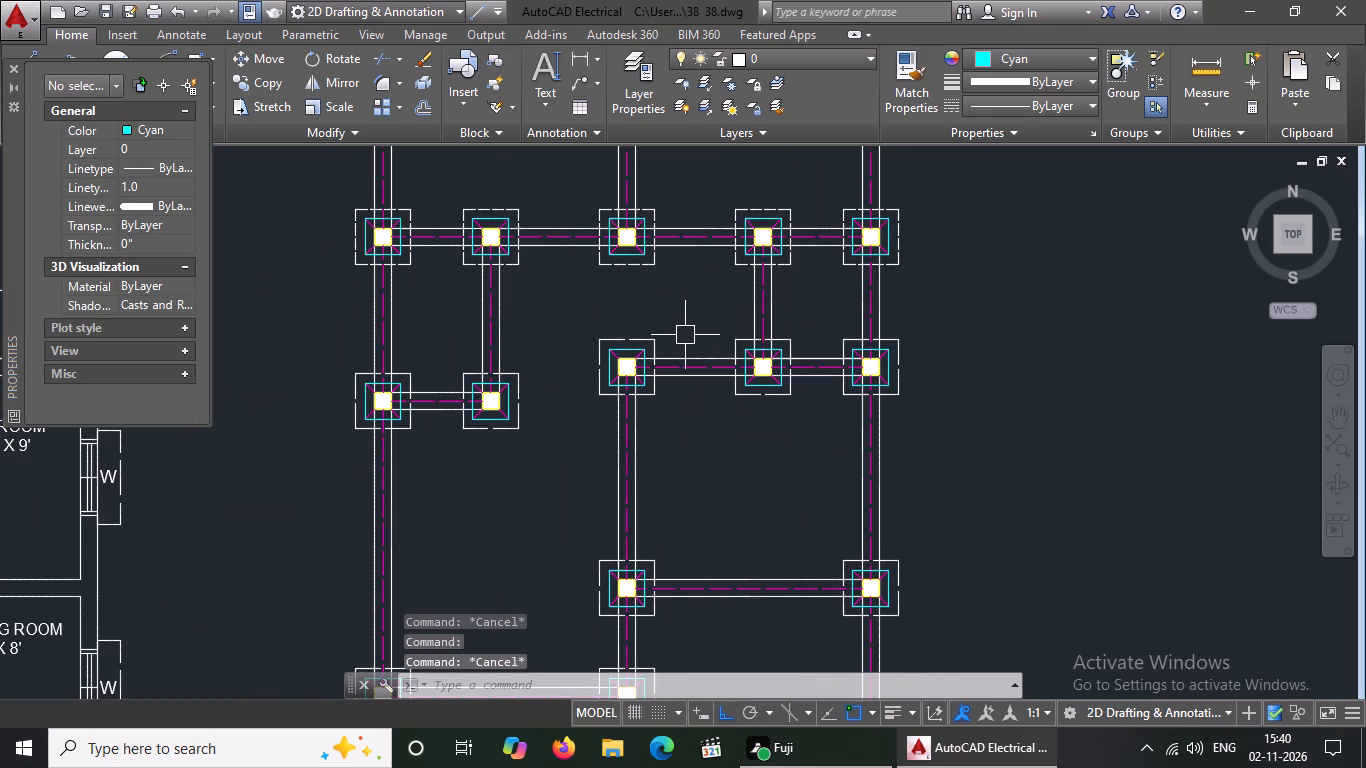
scroll(649, 336, up, 2)
click(621, 337)
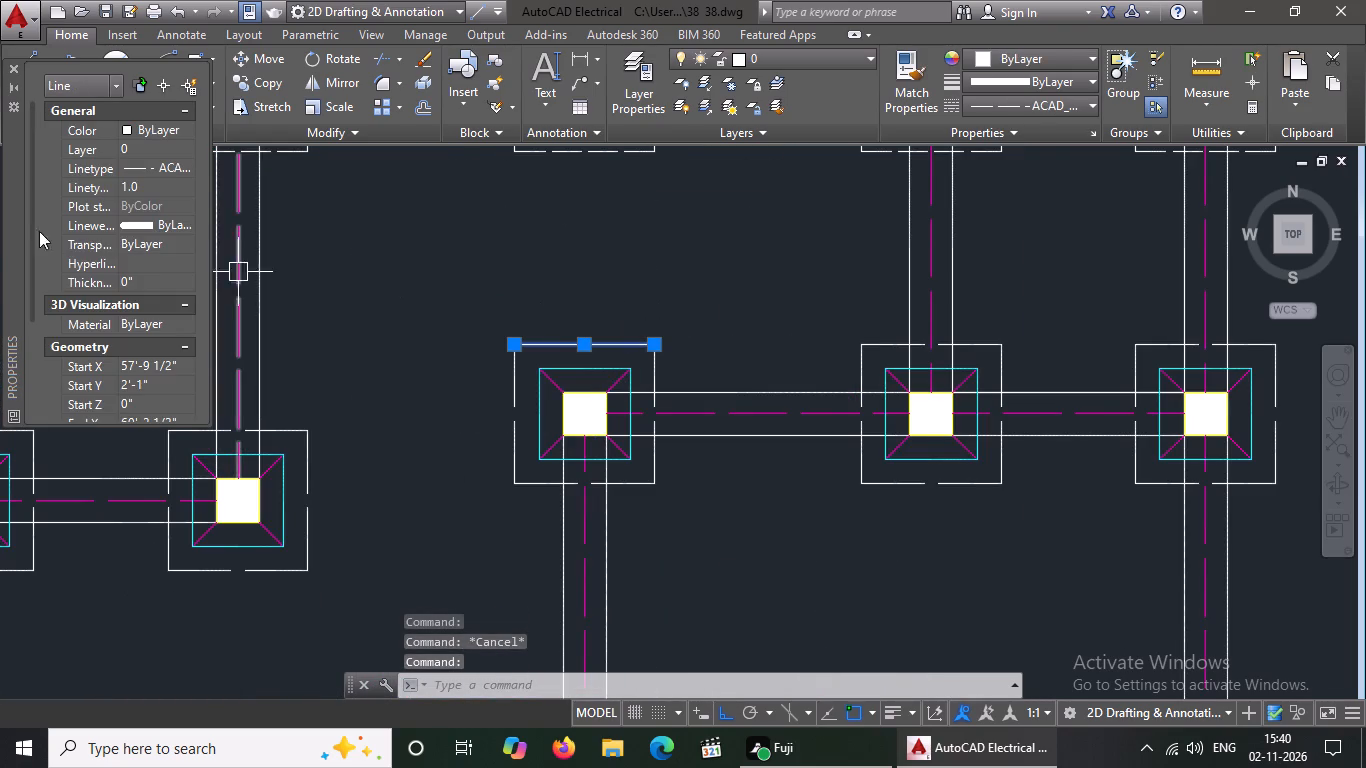
click(156, 181)
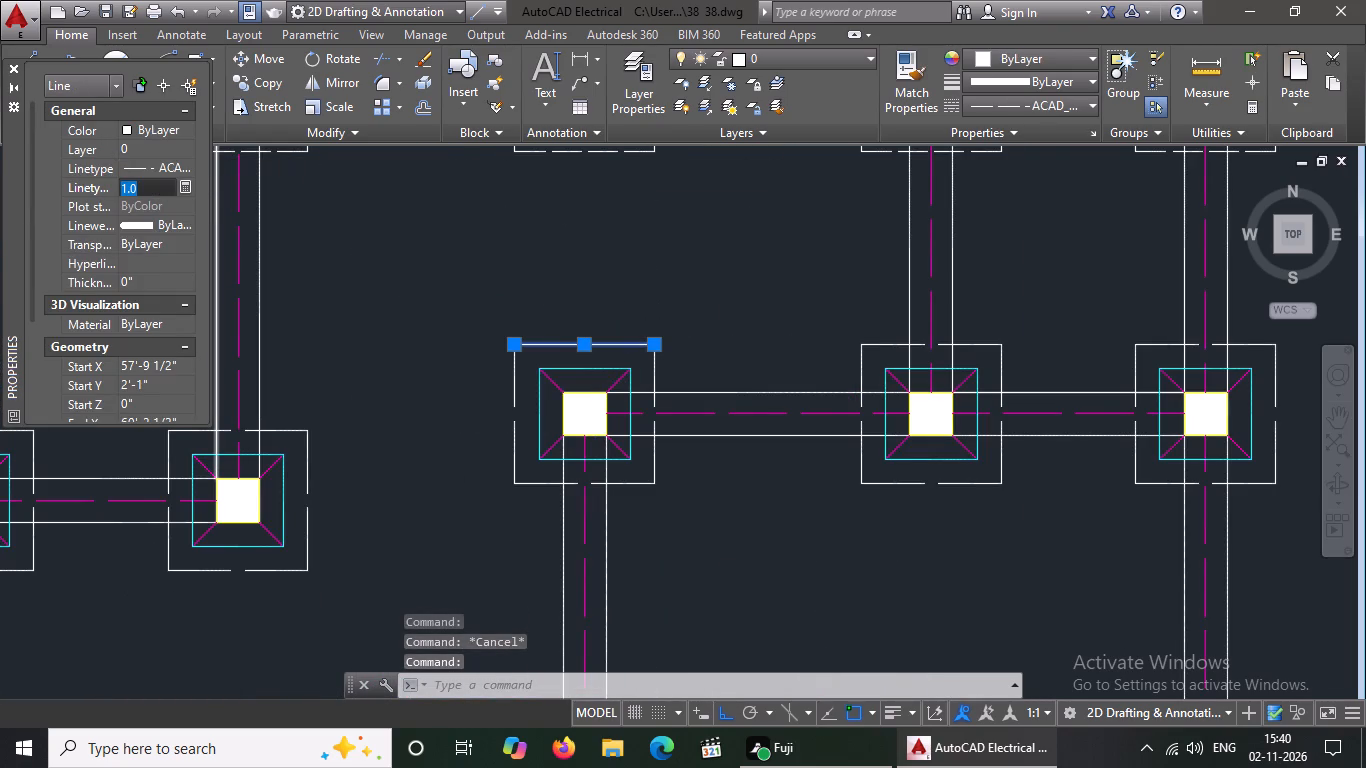
key(BackSpace)
key(BackSpace)
text(0.5)
key(Return)
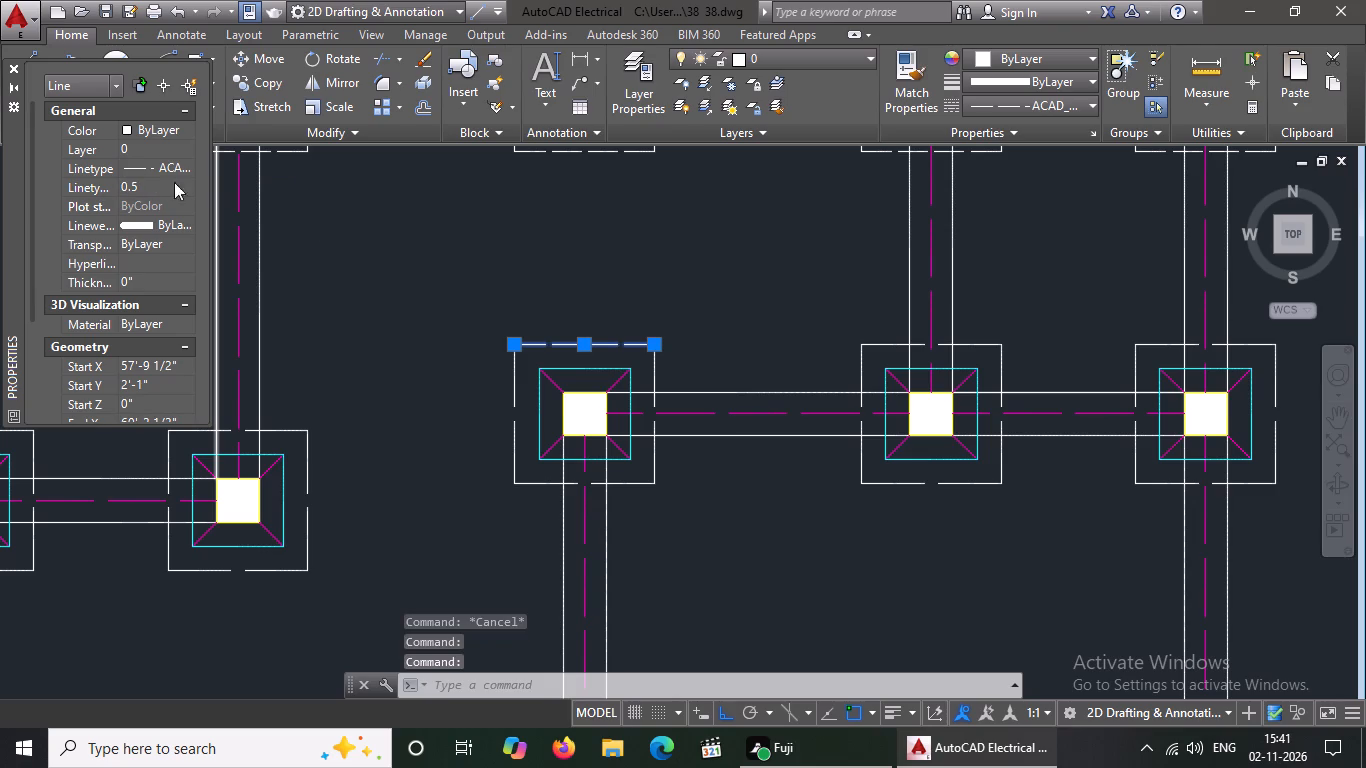
Set the linetype scale to 0.5 for the west side of the outer outline on the three-footing third row's west footing.
click(516, 424)
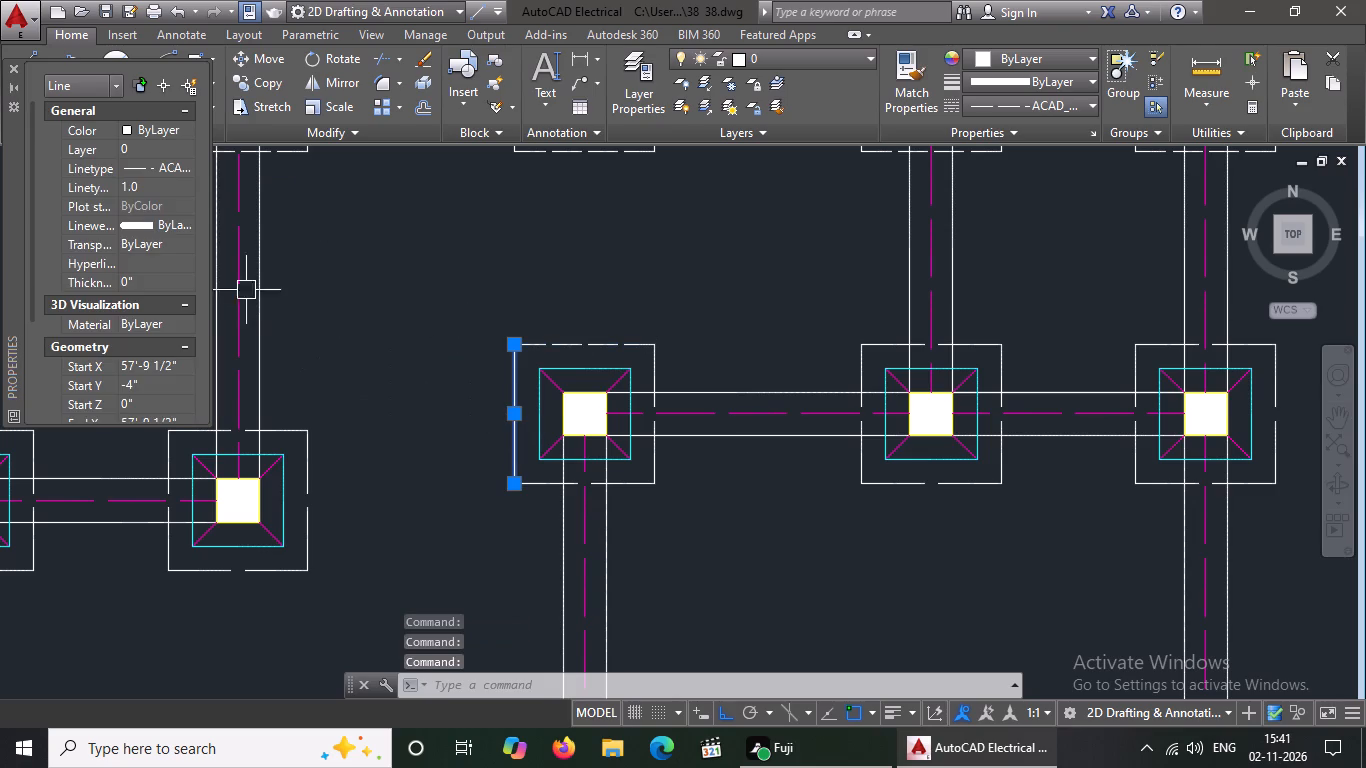
click(152, 183)
key(BackSpace)
key(BackSpace)
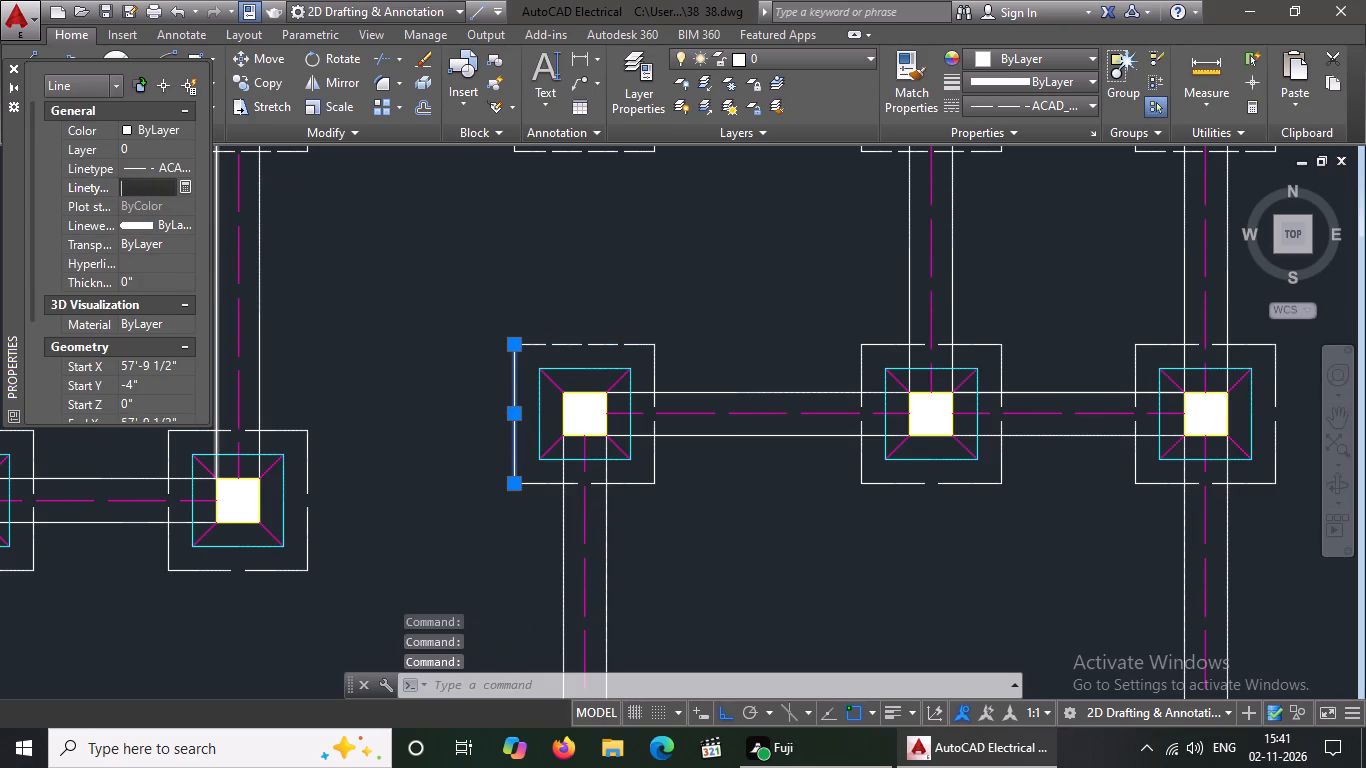
text(0.5)
key(Return)
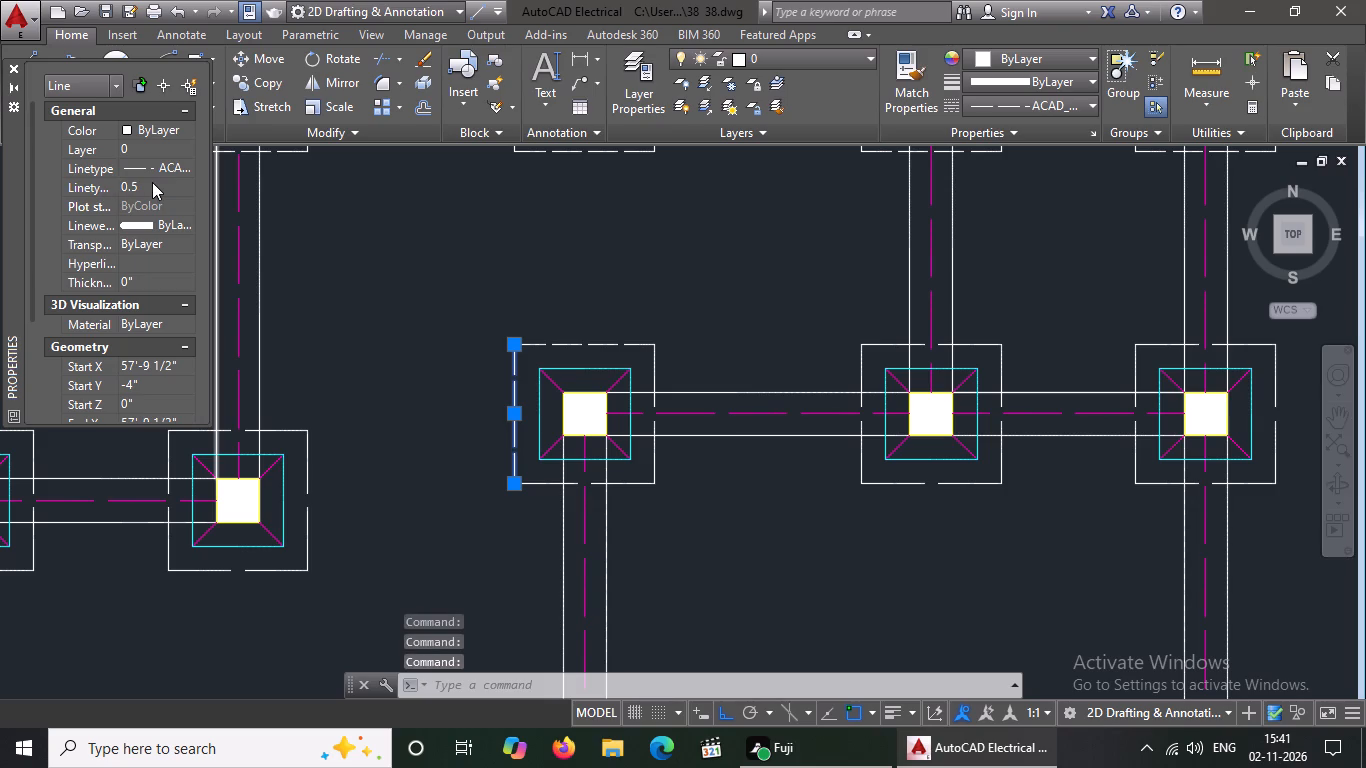
key(Escape)
Set the linetype scale to 0.5 for the east side of the outer outline on the three-footing third row's west footing.
click(645, 368)
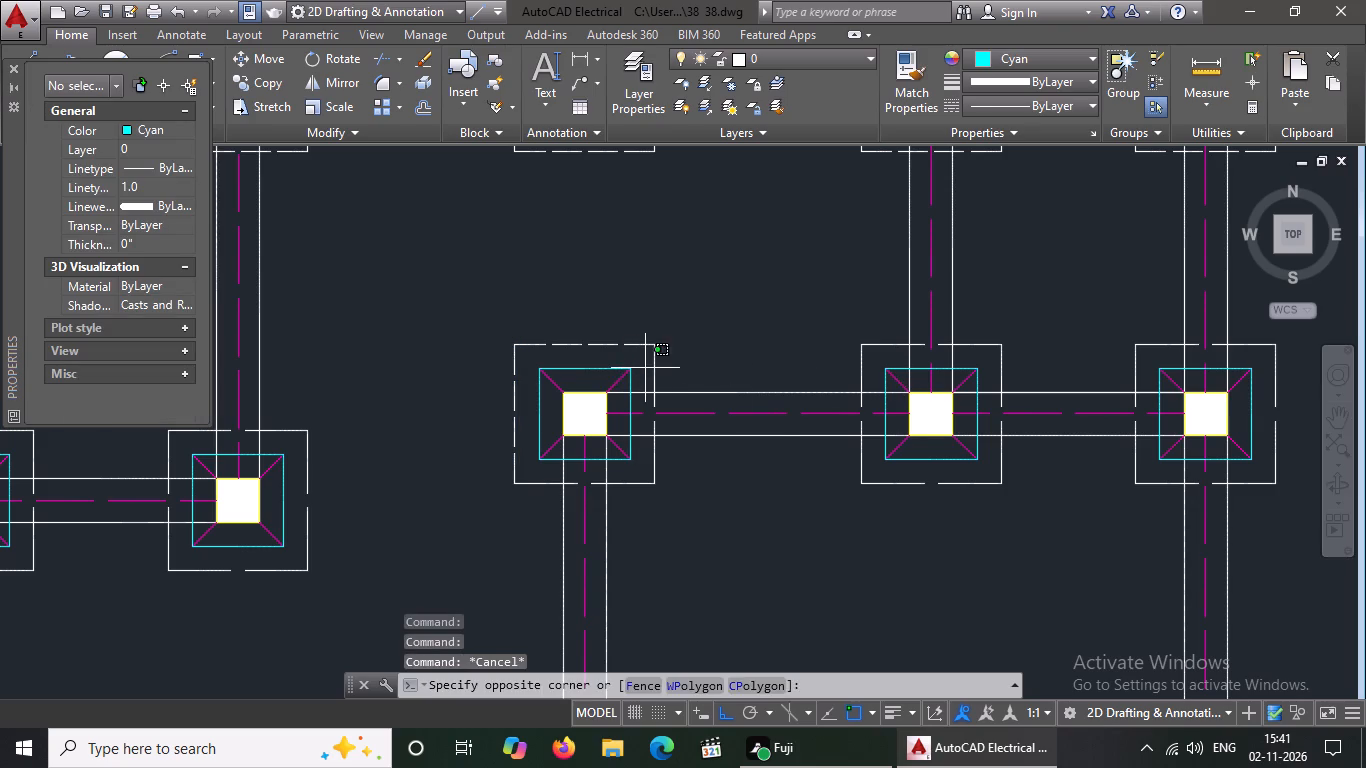
click(666, 359)
click(658, 360)
click(158, 179)
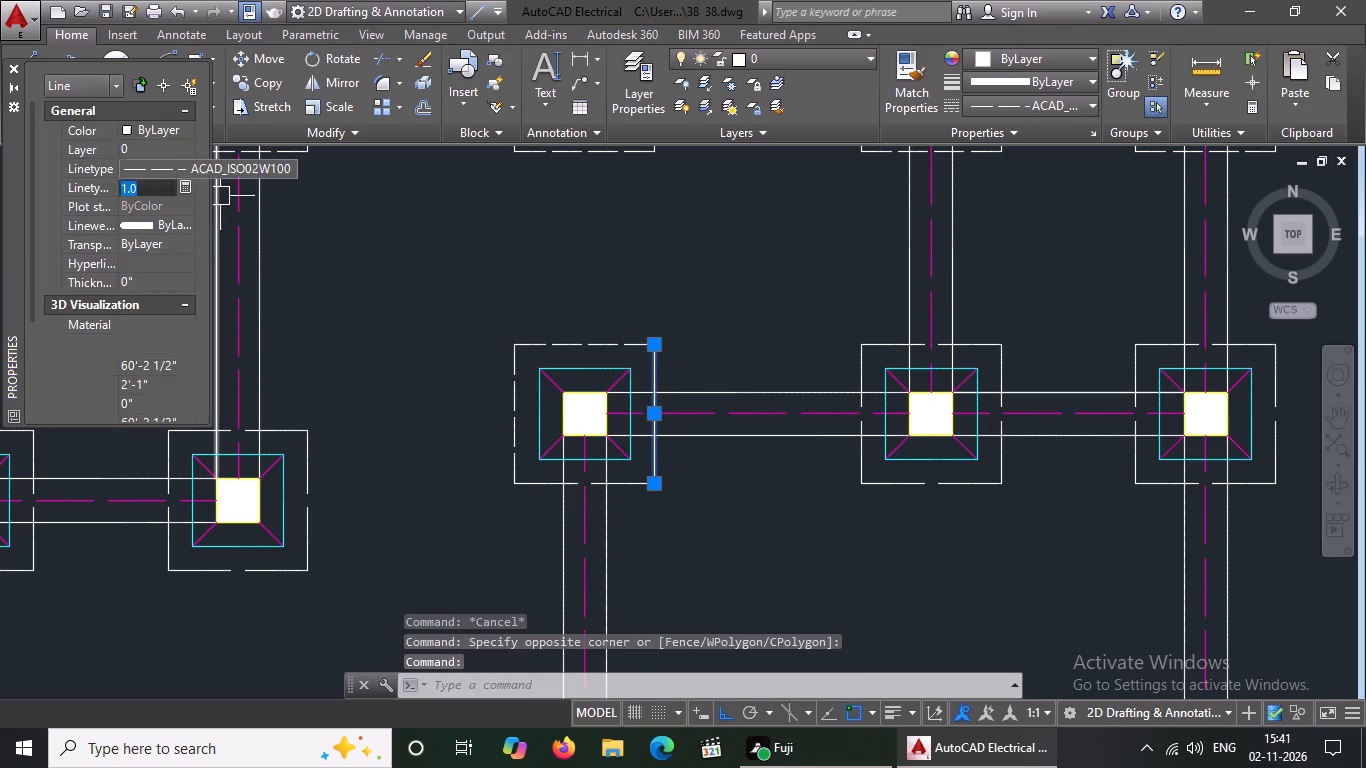
key(BackSpace)
key(BackSpace)
text(0.5)
key(Return)
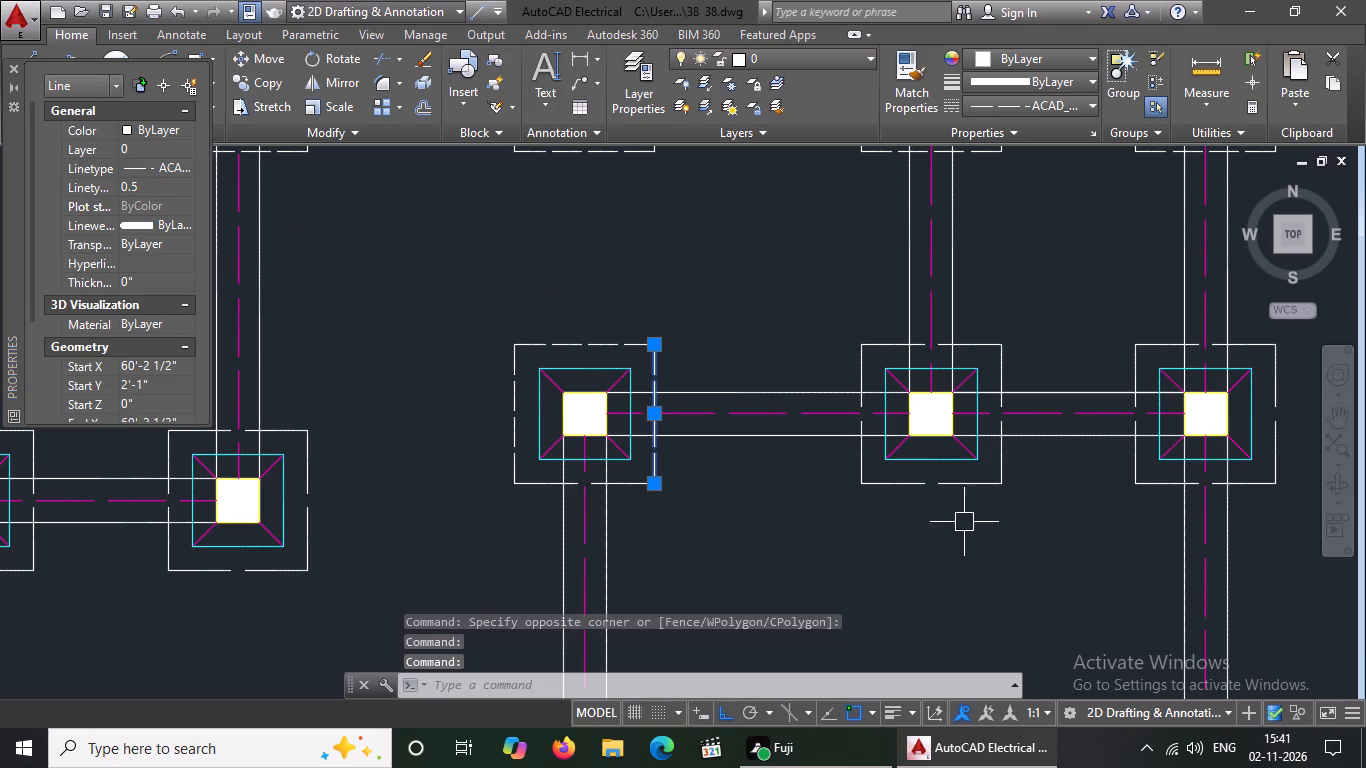
key(Escape)
Set the linetype scale to 0.5 for the south side of the outer outline on the three-footing third row's west footing.
click(635, 484)
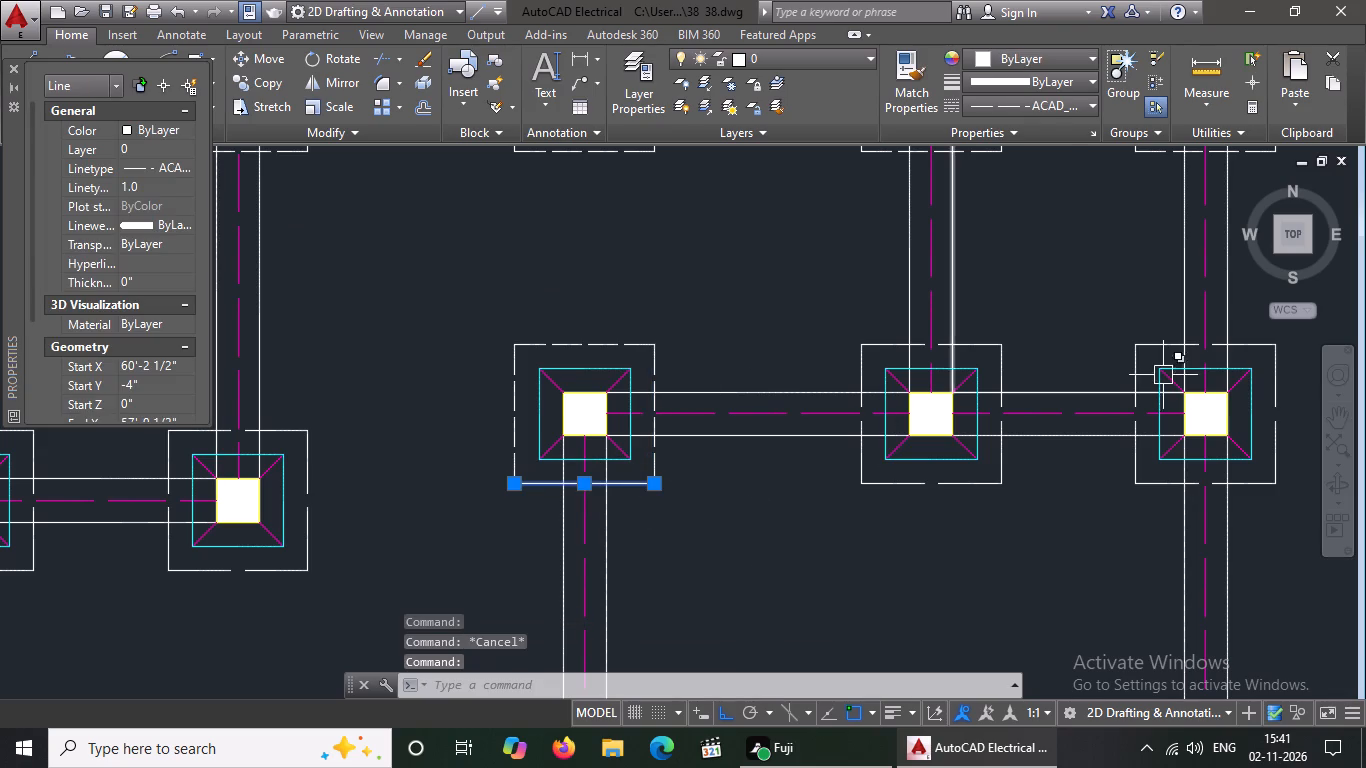
click(142, 181)
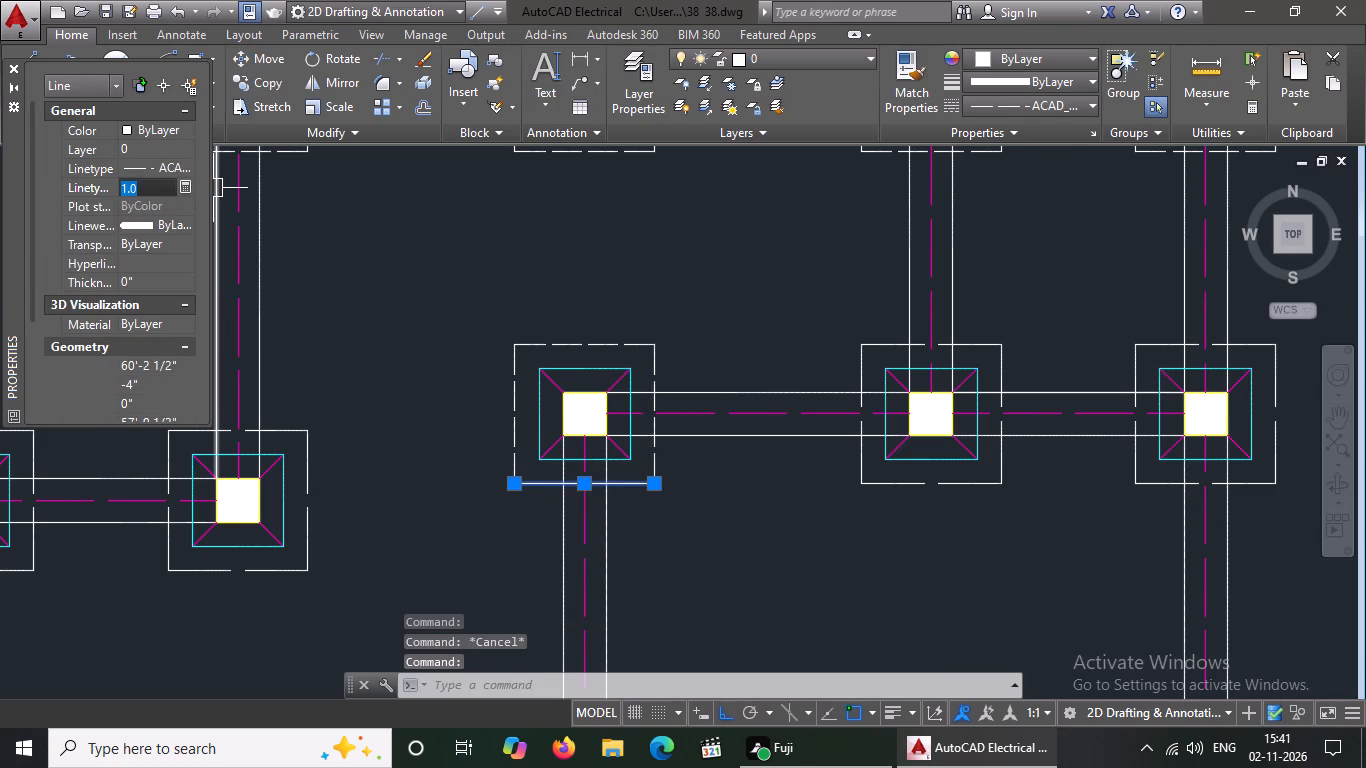
key(BackSpace)
key(BackSpace)
text(0.5)
key(Return)
key(Escape)
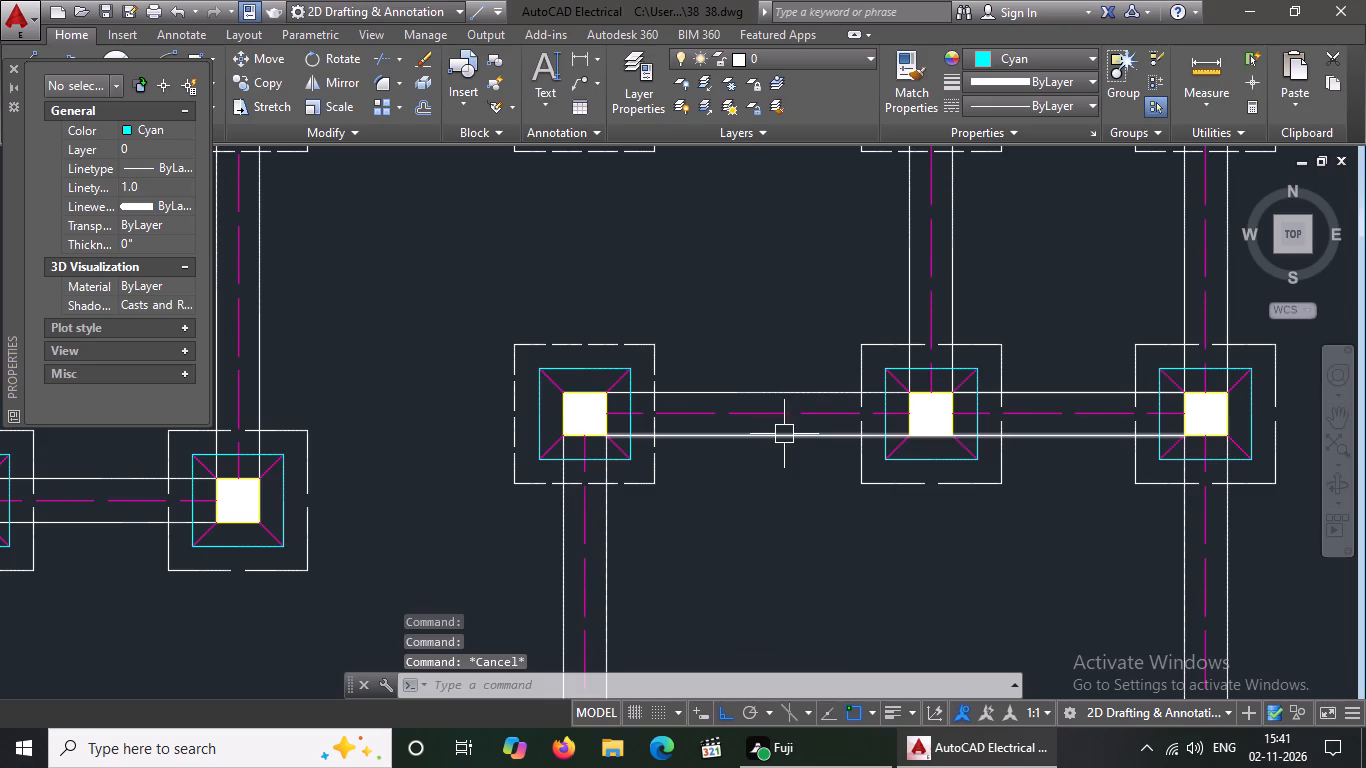
Set the linetype scale to 0.5 for the west side of the outer outline on the three-footing third row's middle footing.
click(864, 350)
click(160, 187)
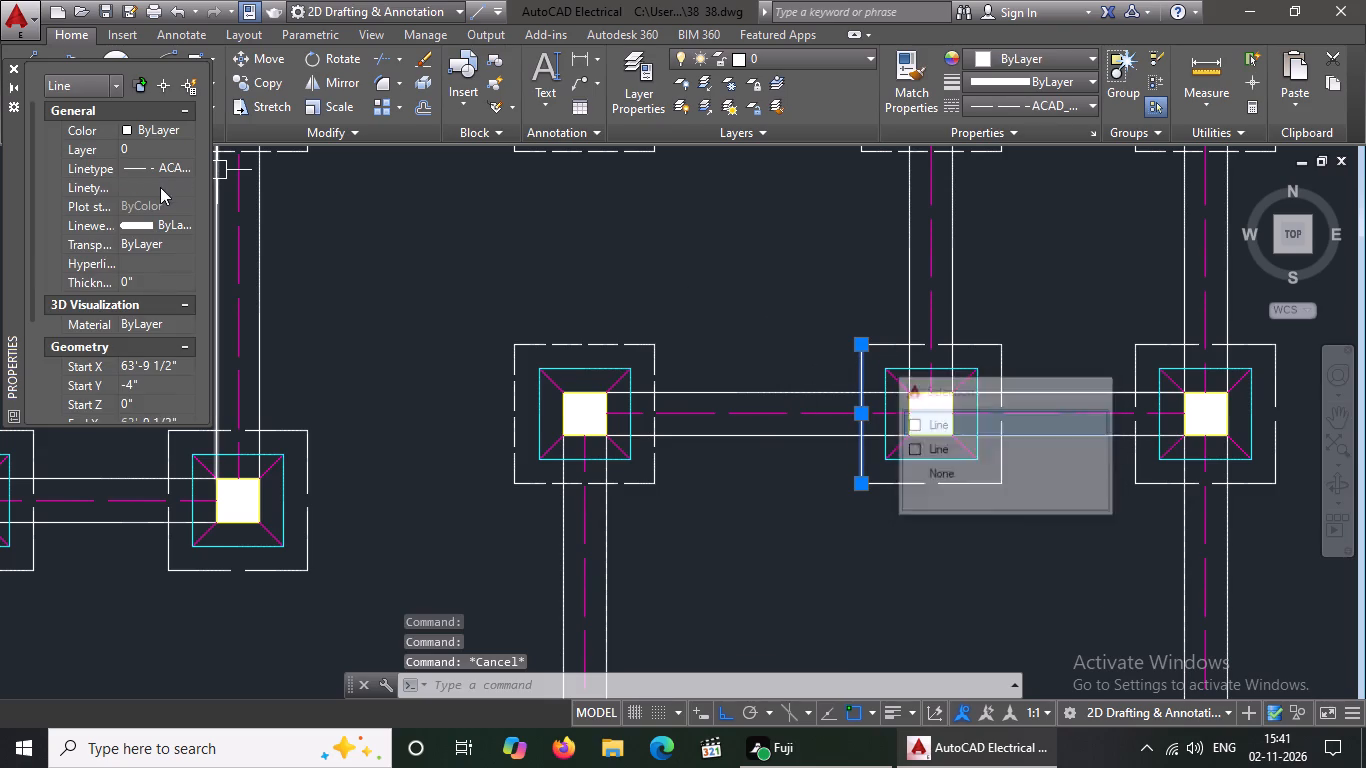
key(BackSpace)
key(BackSpace)
text(0.5)
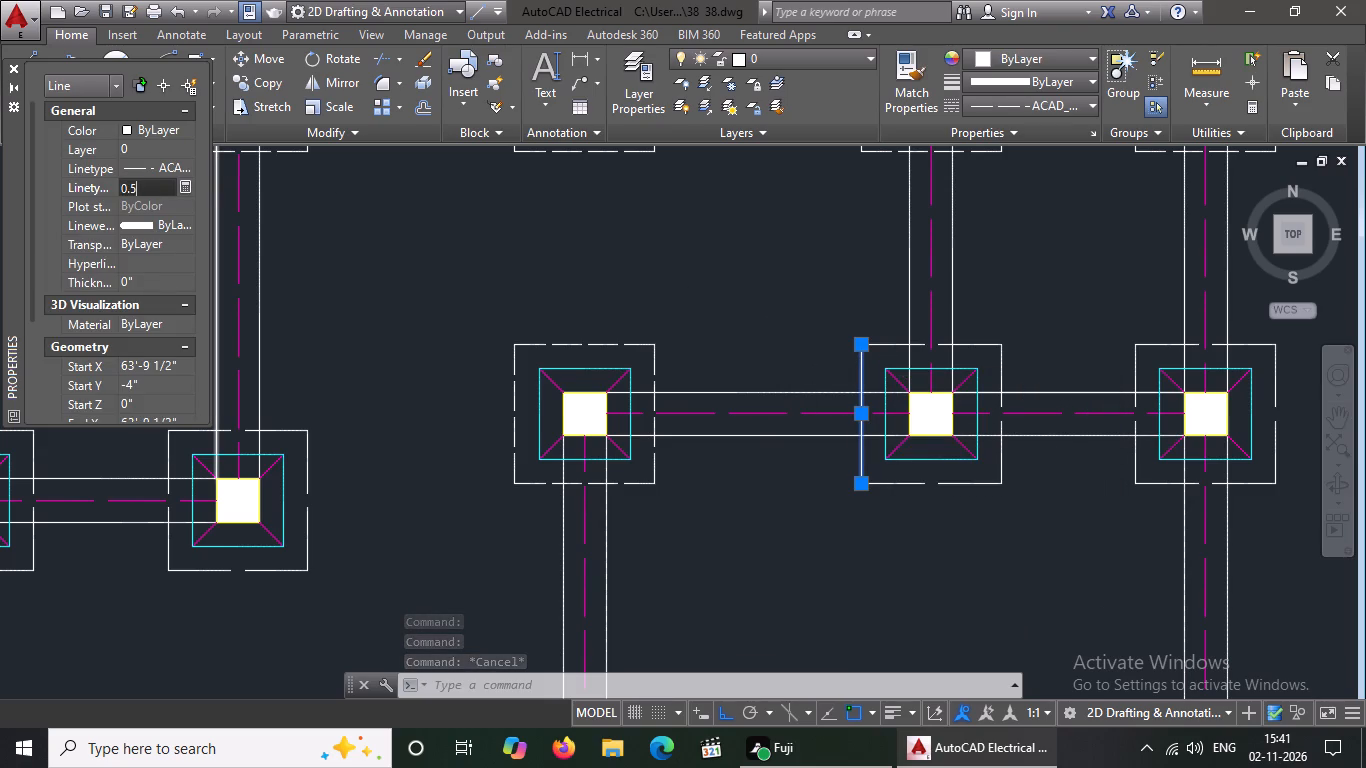
key(Return)
key(Escape)
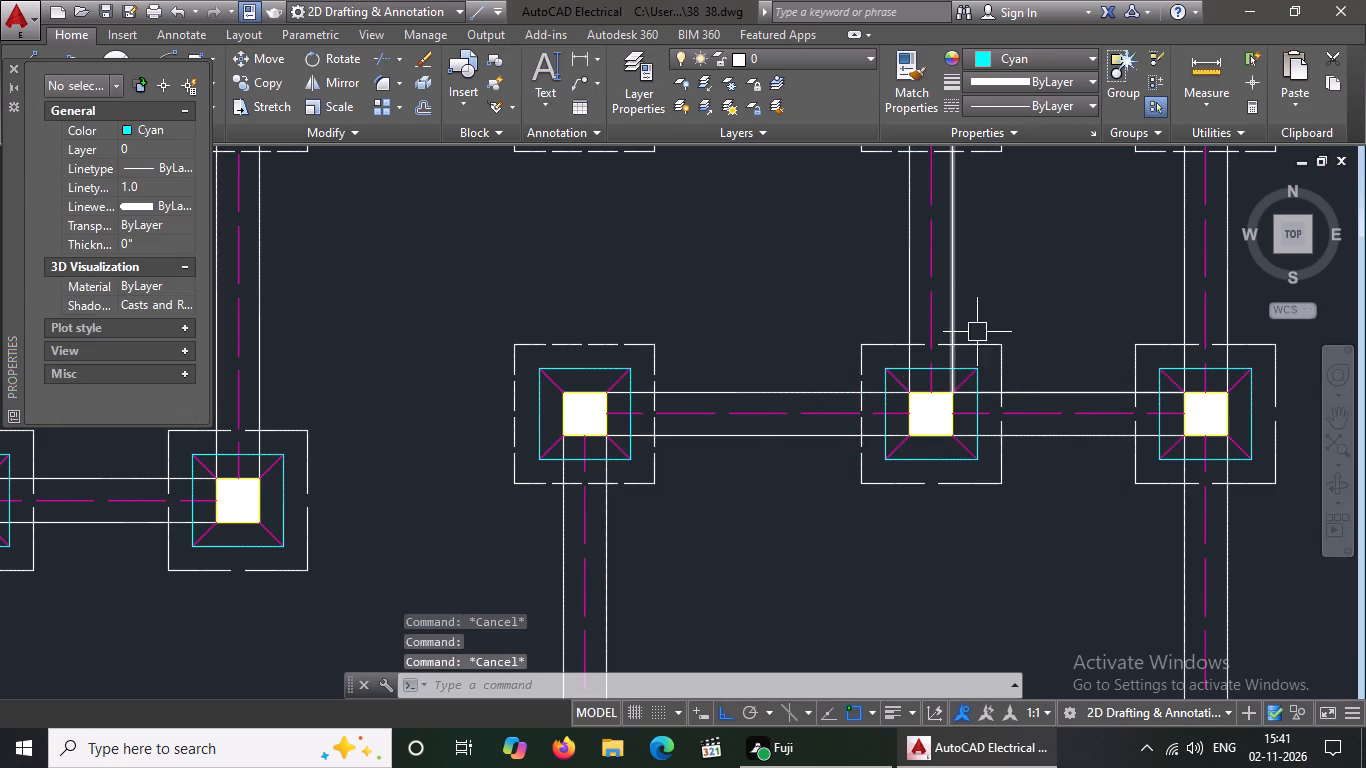
Set the linetype scale to 0.5 for the north side of the outer outline on the three-footing third row's middle footing.
click(984, 341)
click(163, 185)
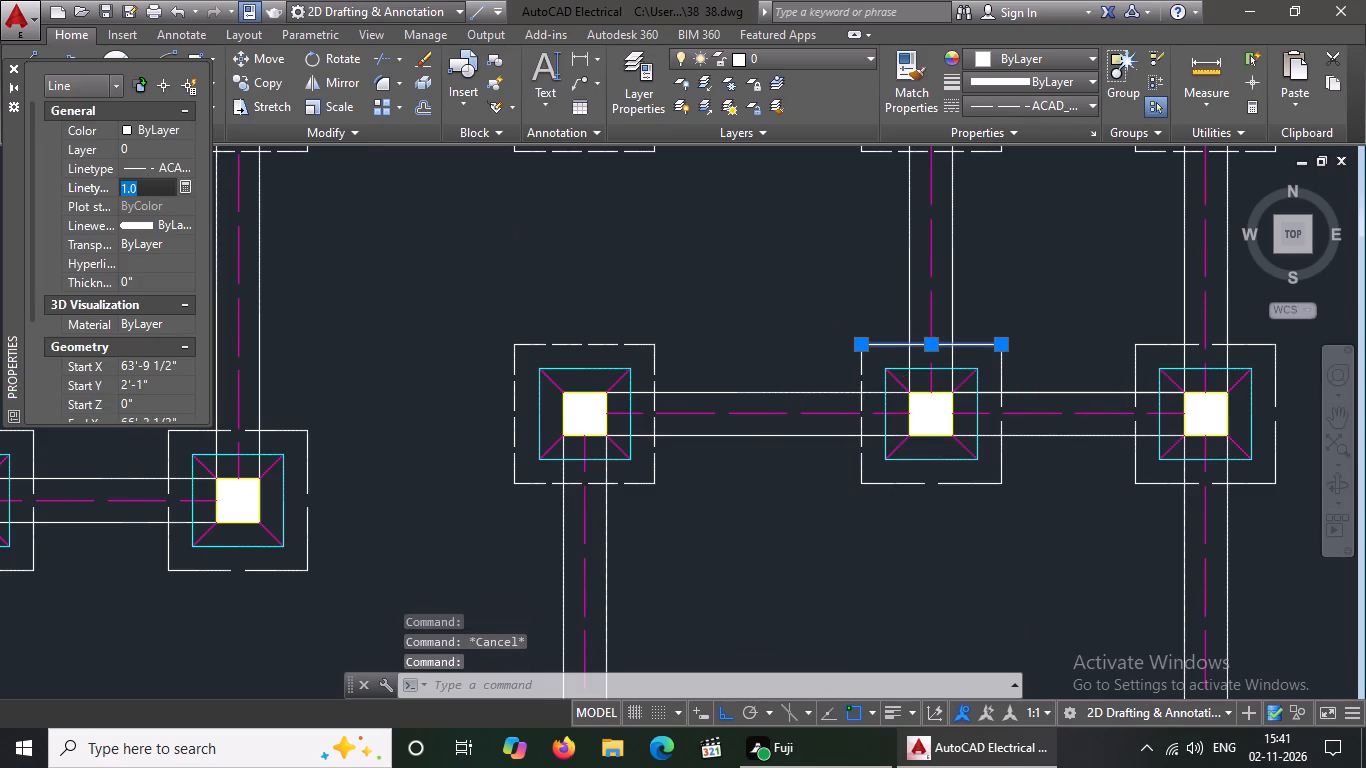
key(BackSpace)
key(BackSpace)
text(0.5)
key(Return)
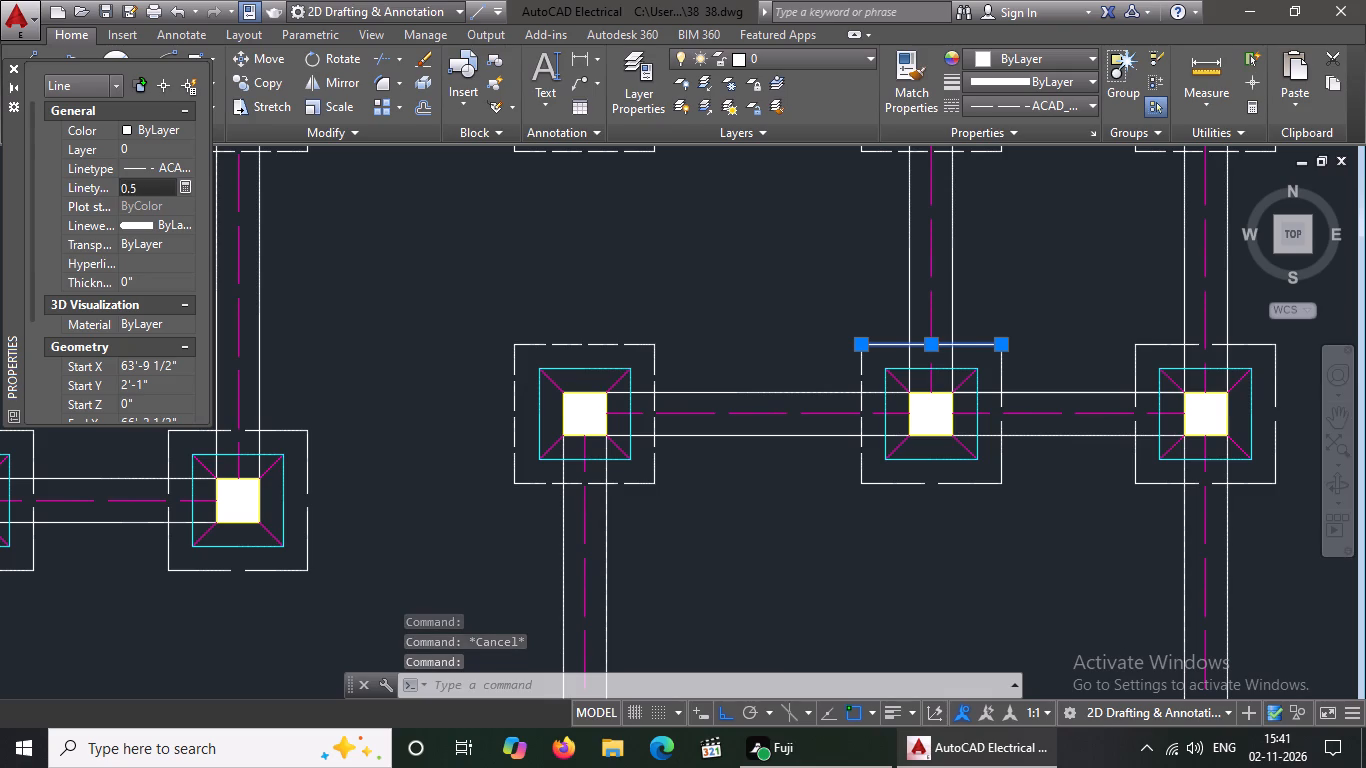
key(Escape)
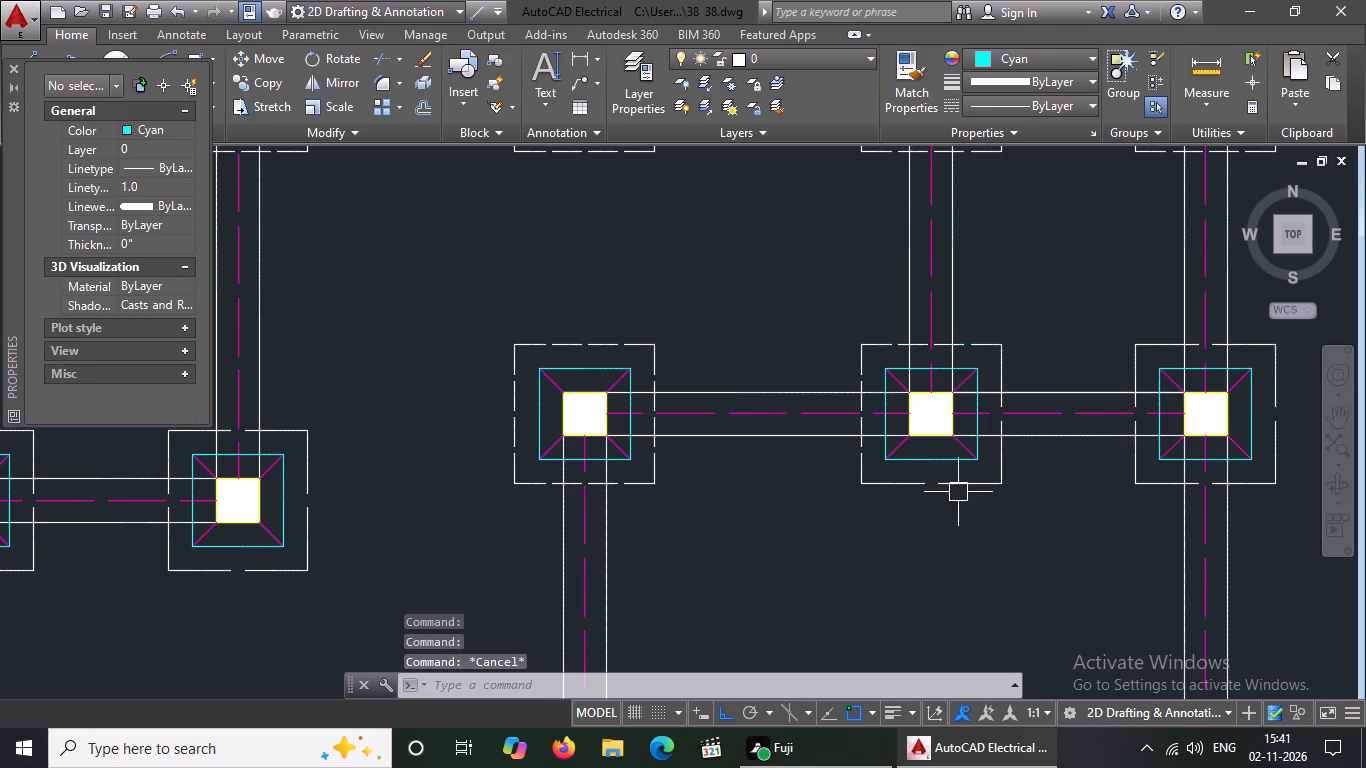
Set the linetype scale to 0.5 for the south side of the outer outline on the three-footing third row's middle footing.
click(955, 486)
click(155, 190)
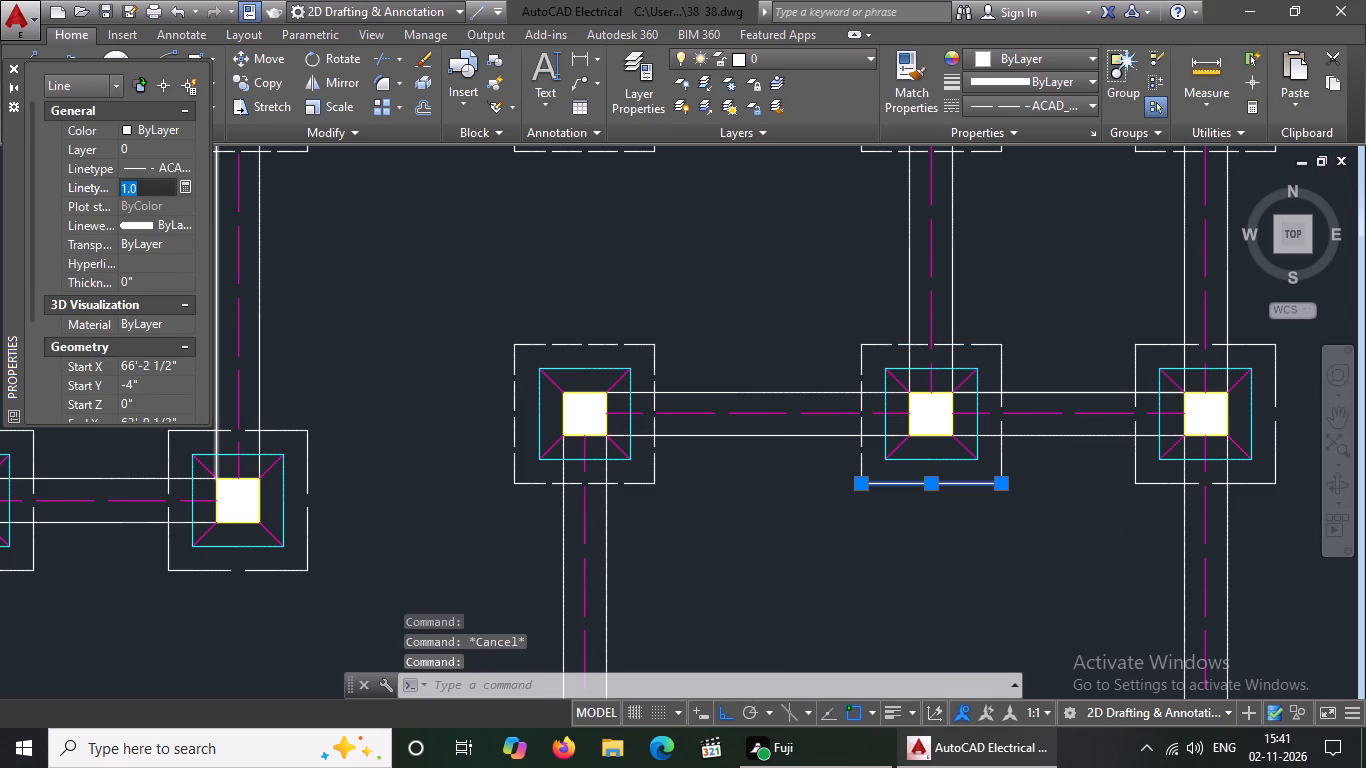
key(BackSpace)
key(BackSpace)
text(0.5)
key(Return)
key(Escape)
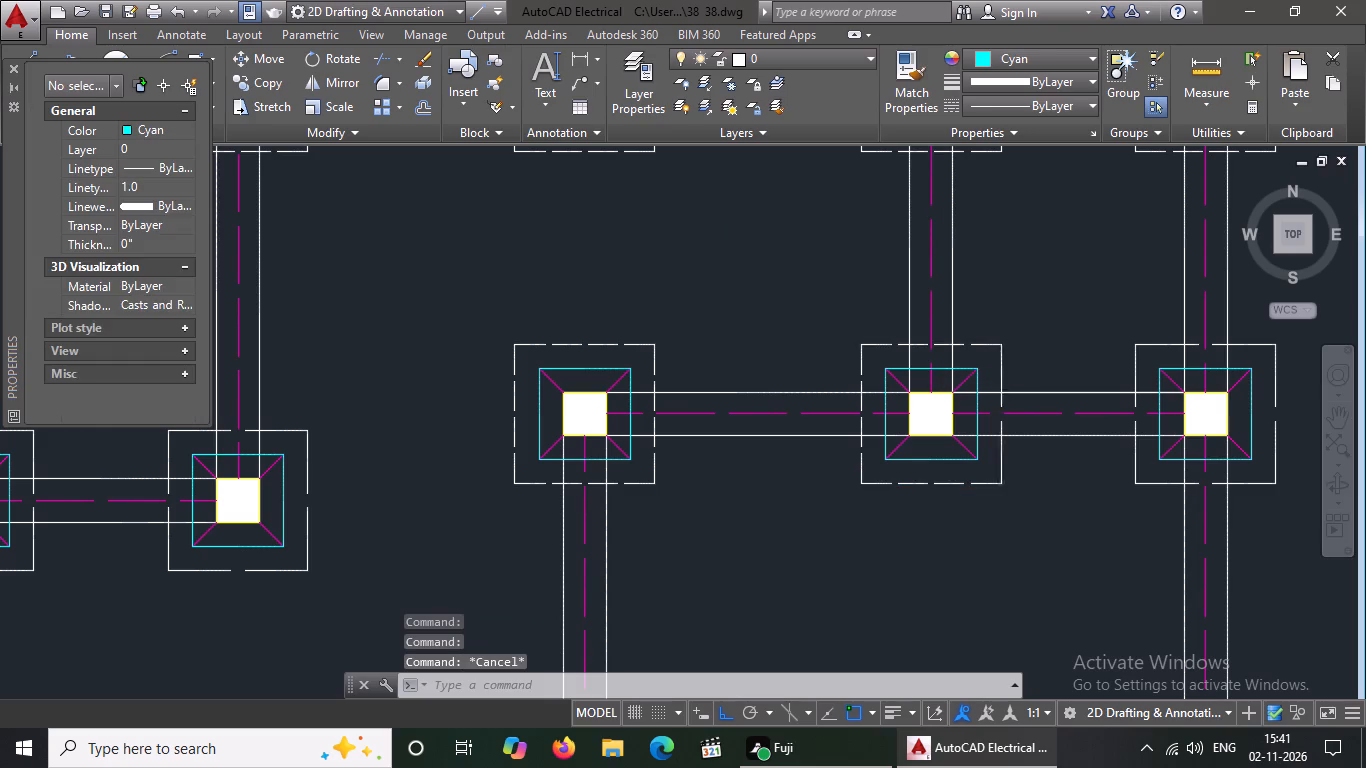
Set the linetype scale to 0.5 for the east side of the outer outline on the three-footing third row's middle footing.
click(1004, 372)
click(149, 181)
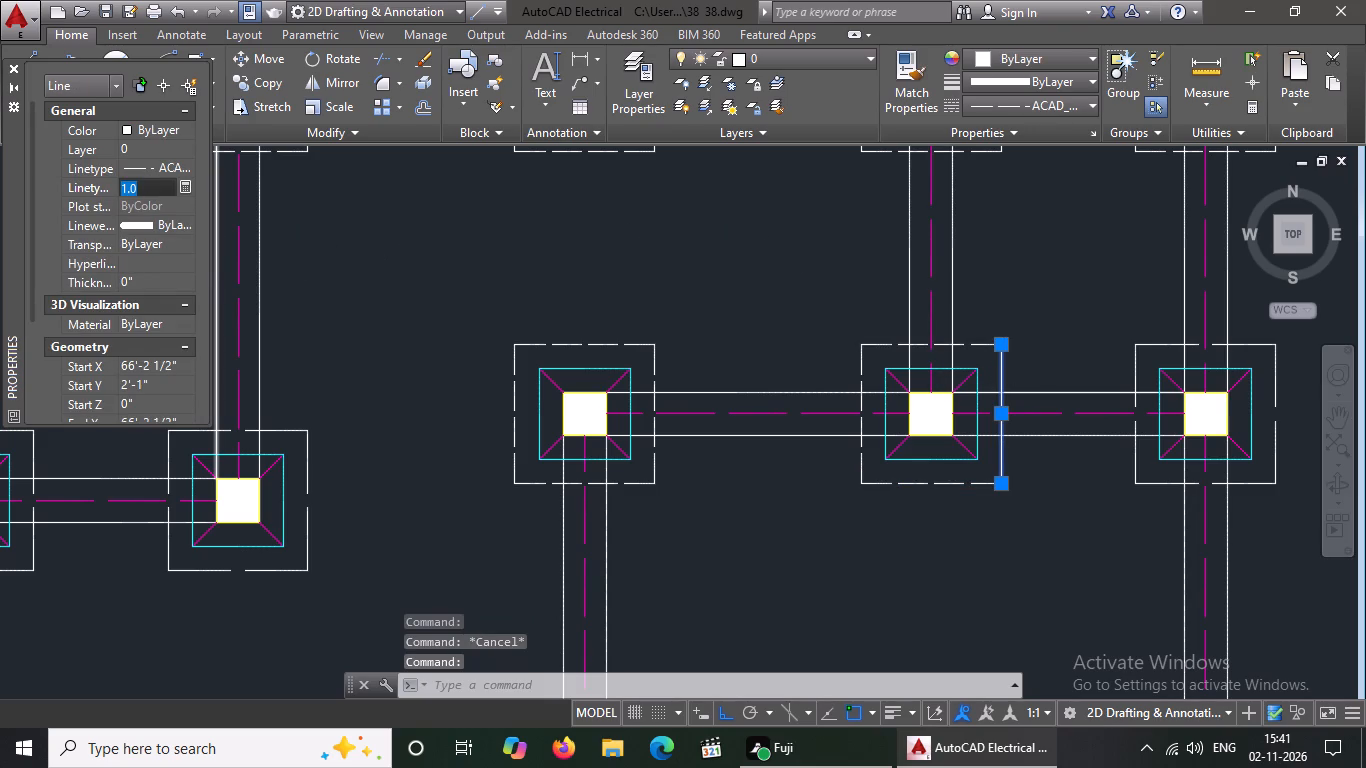
key(BackSpace)
key(BackSpace)
text(0.5)
key(Return)
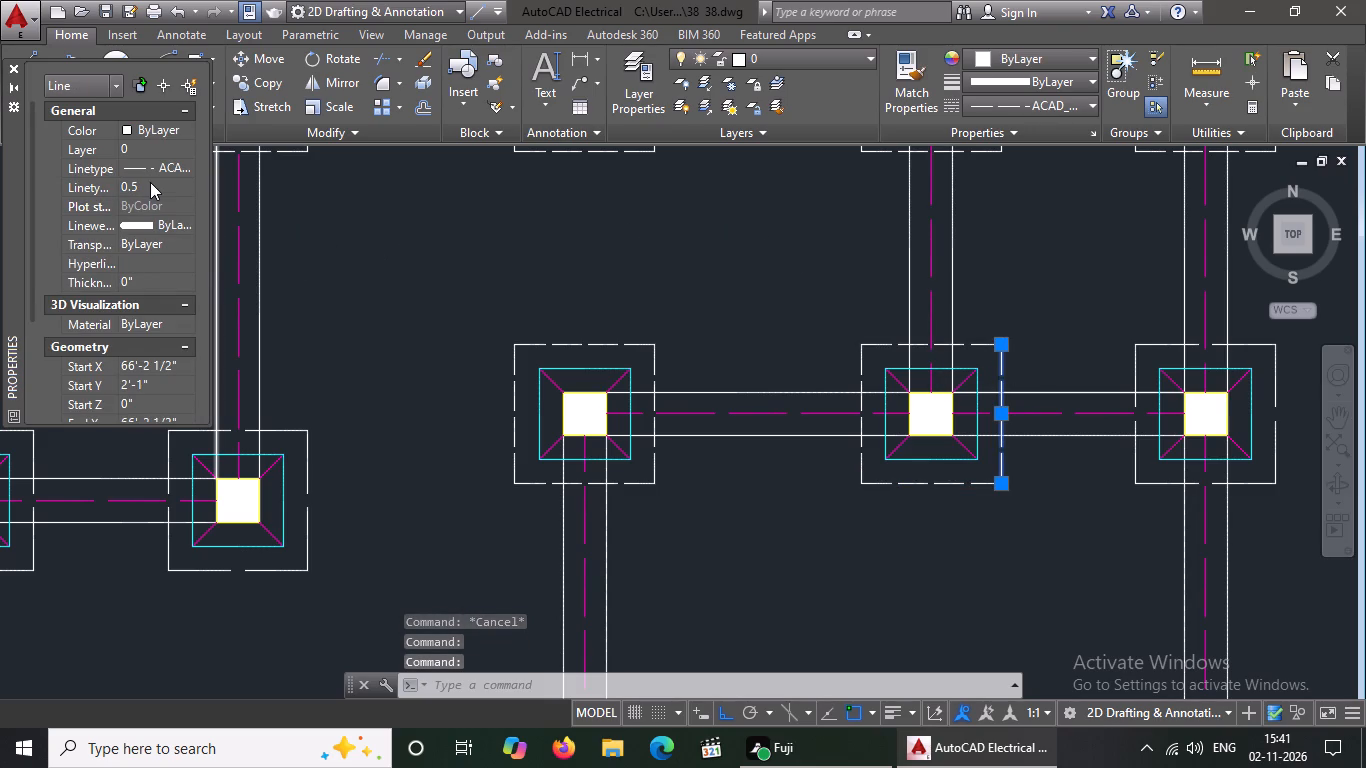
key(Escape)
Set the linetype scale to 0.5 for the north side of the outer outline on the three-footing third row's east footing.
scroll(580, 424, down, 1)
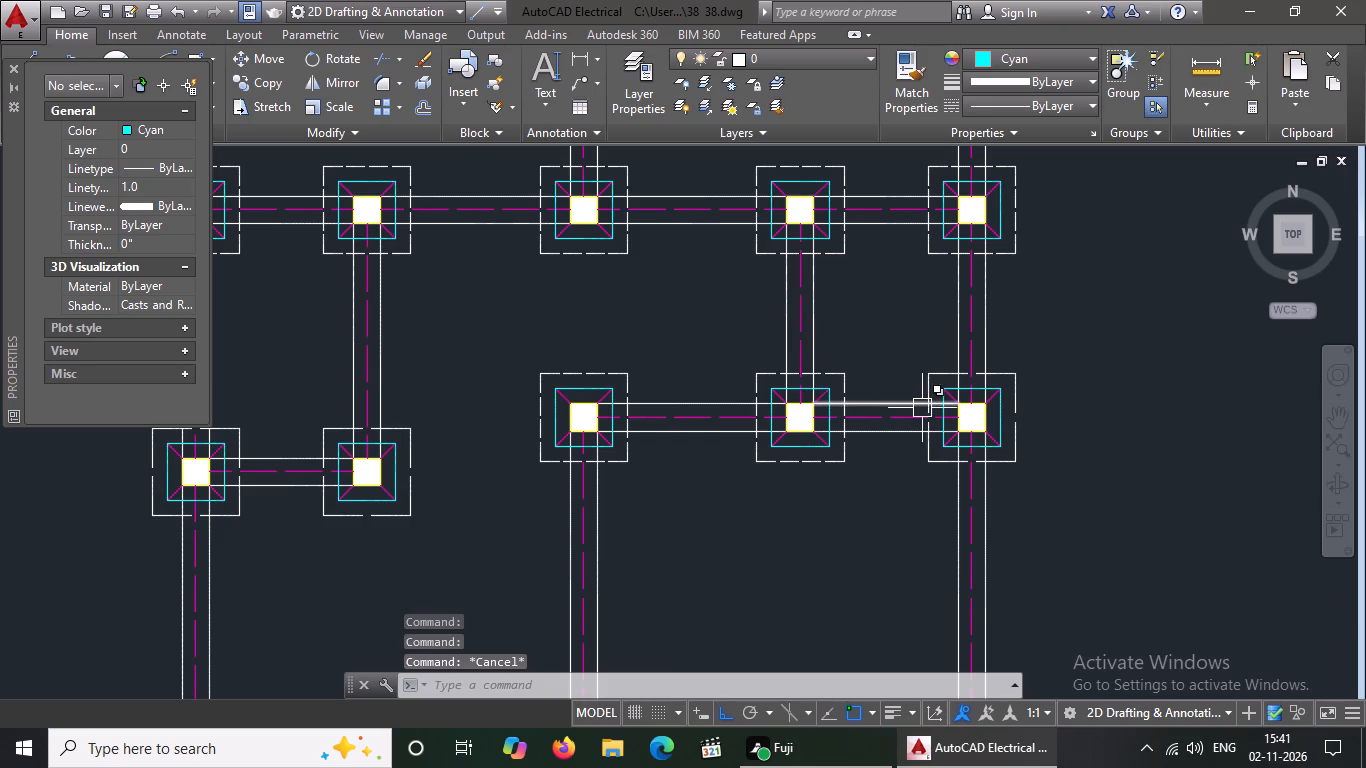
scroll(962, 396, up, 2)
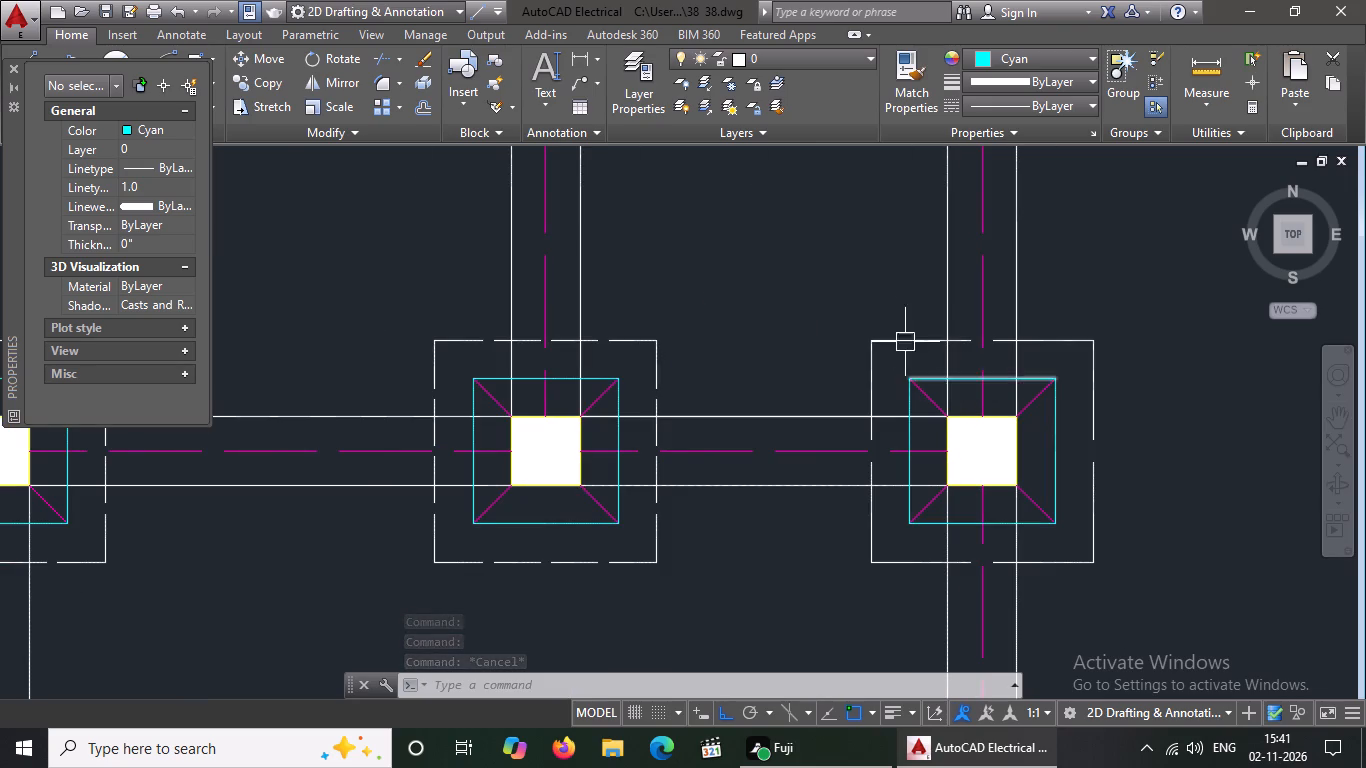
click(914, 337)
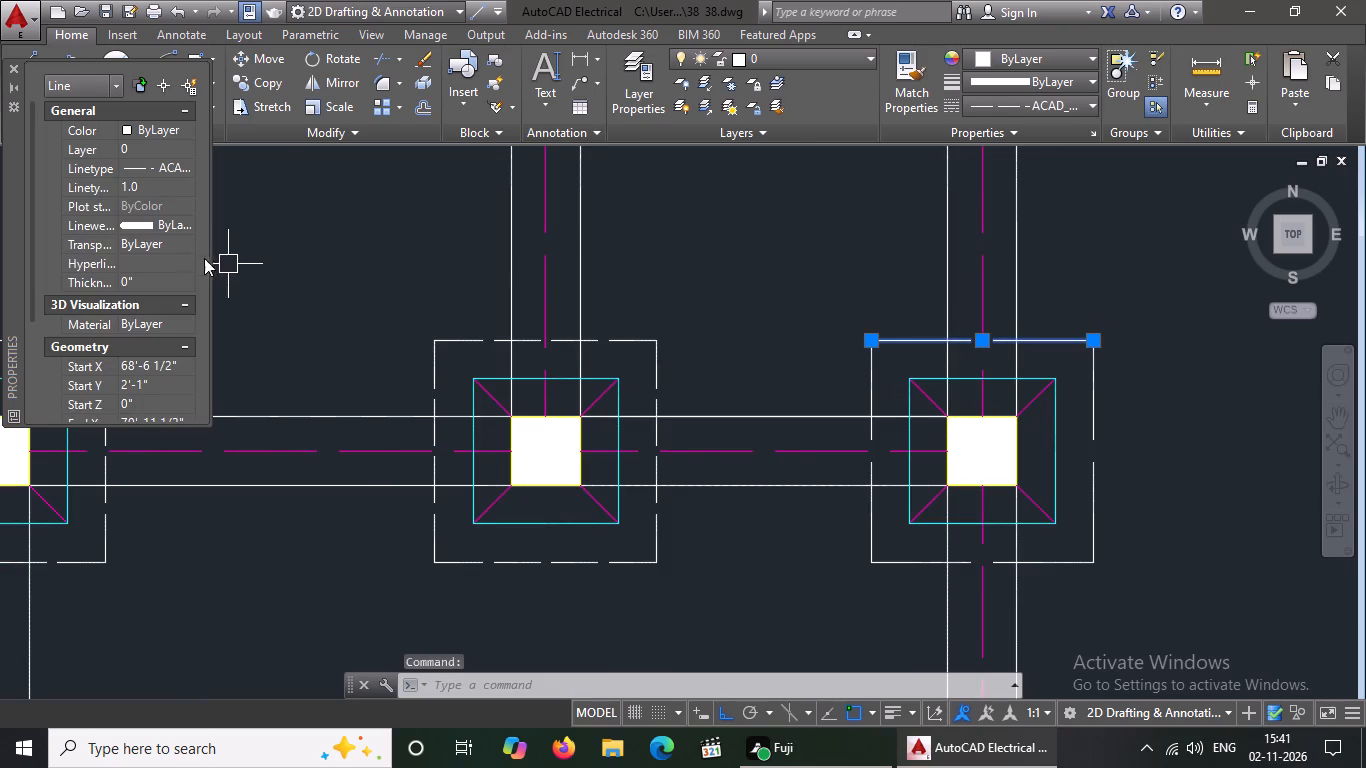
click(153, 187)
key(BackSpace)
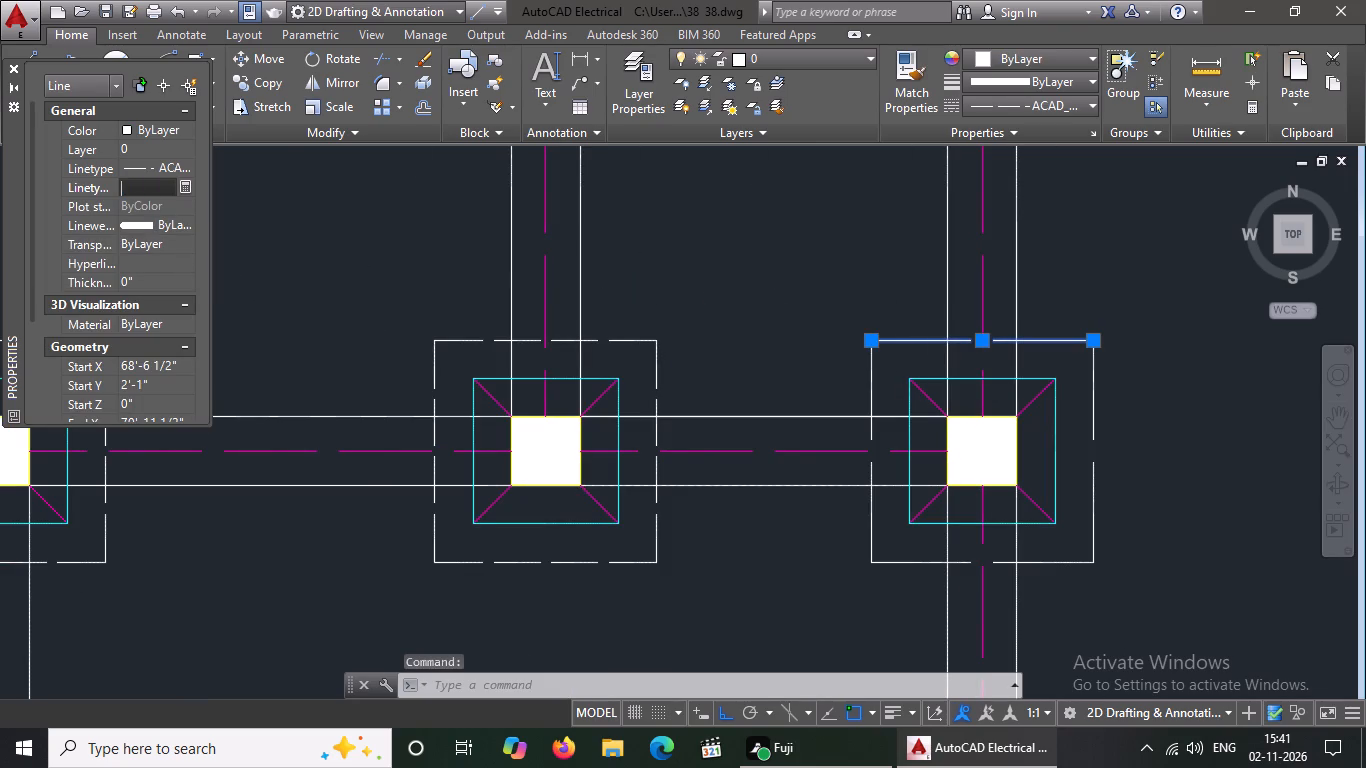
key(BackSpace)
text(0.5)
key(Return)
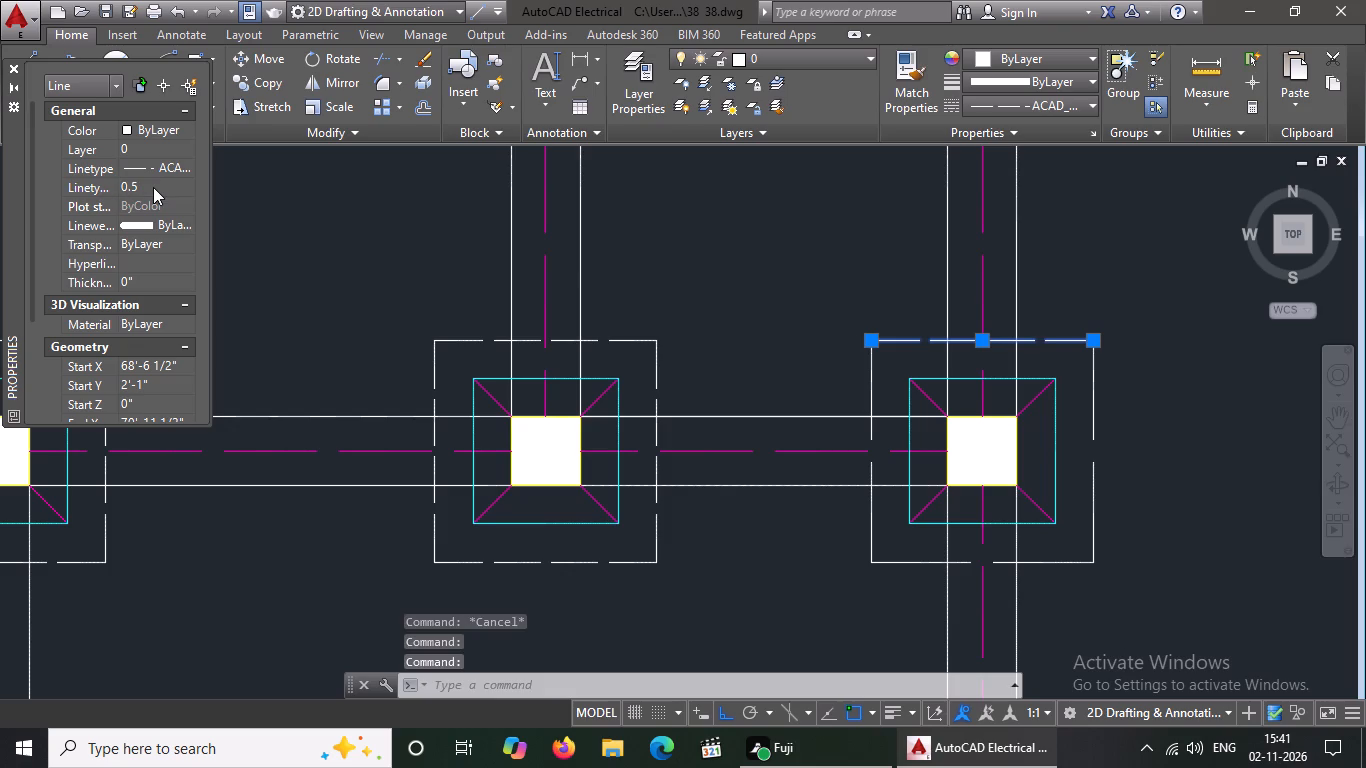
key(Escape)
key(Escape)
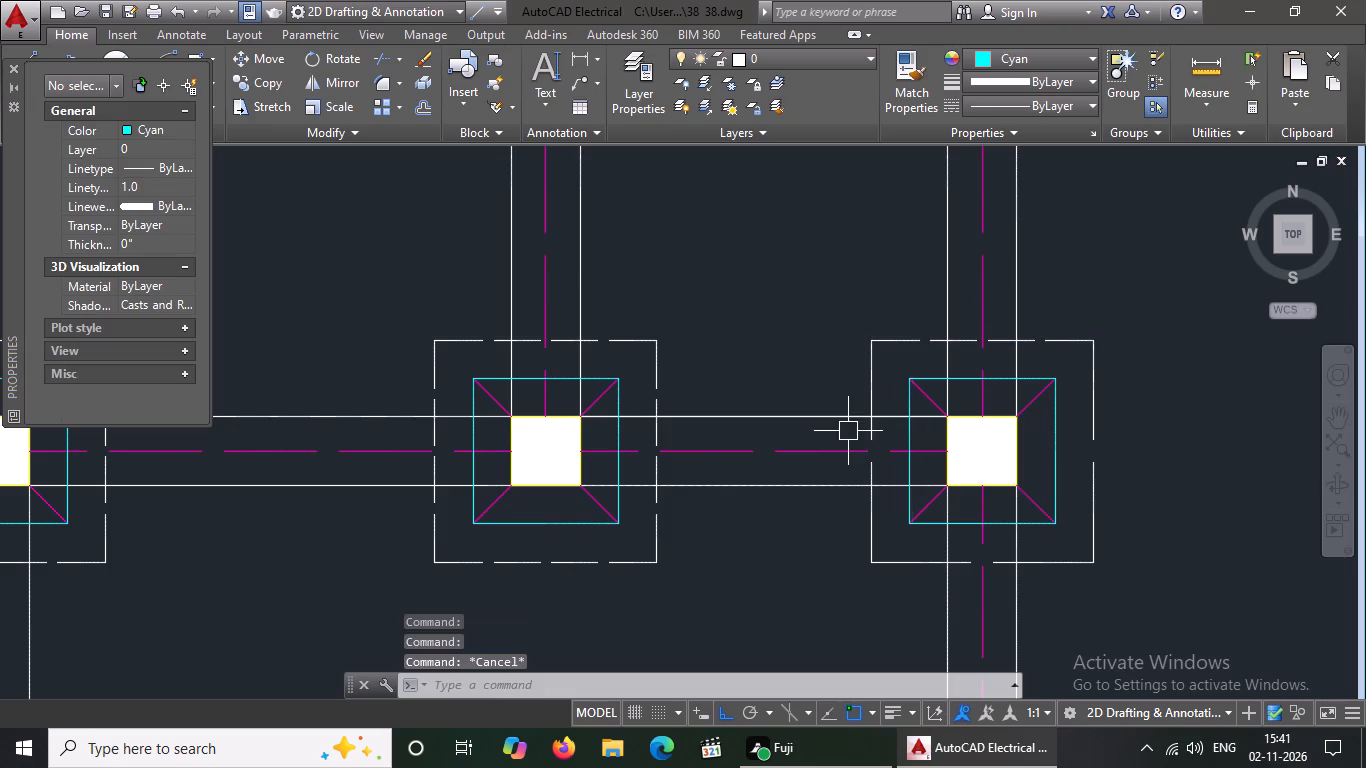
Set the linetype scale to 0.5 for the west side of the outer outline on the three-footing third row's east footing.
click(874, 389)
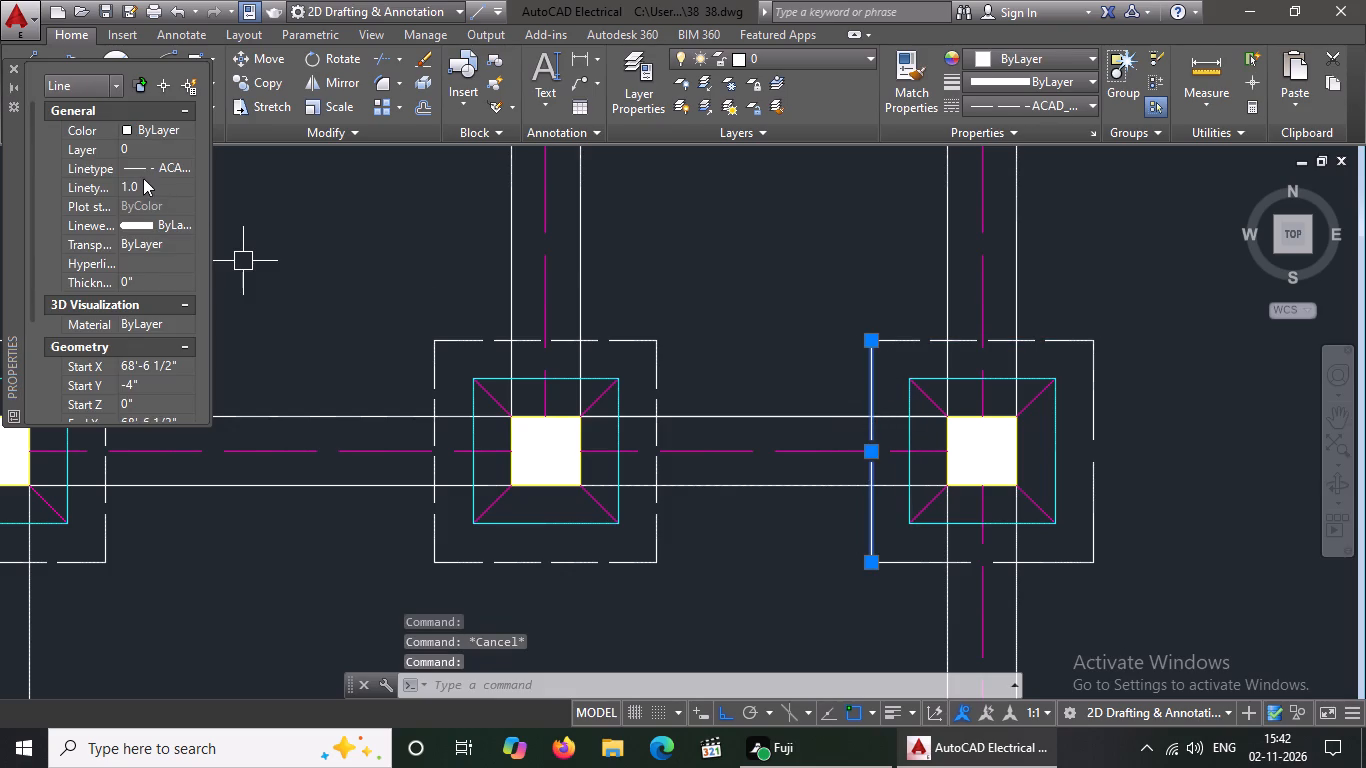
click(143, 178)
key(BackSpace)
key(BackSpace)
text(0.5)
key(Return)
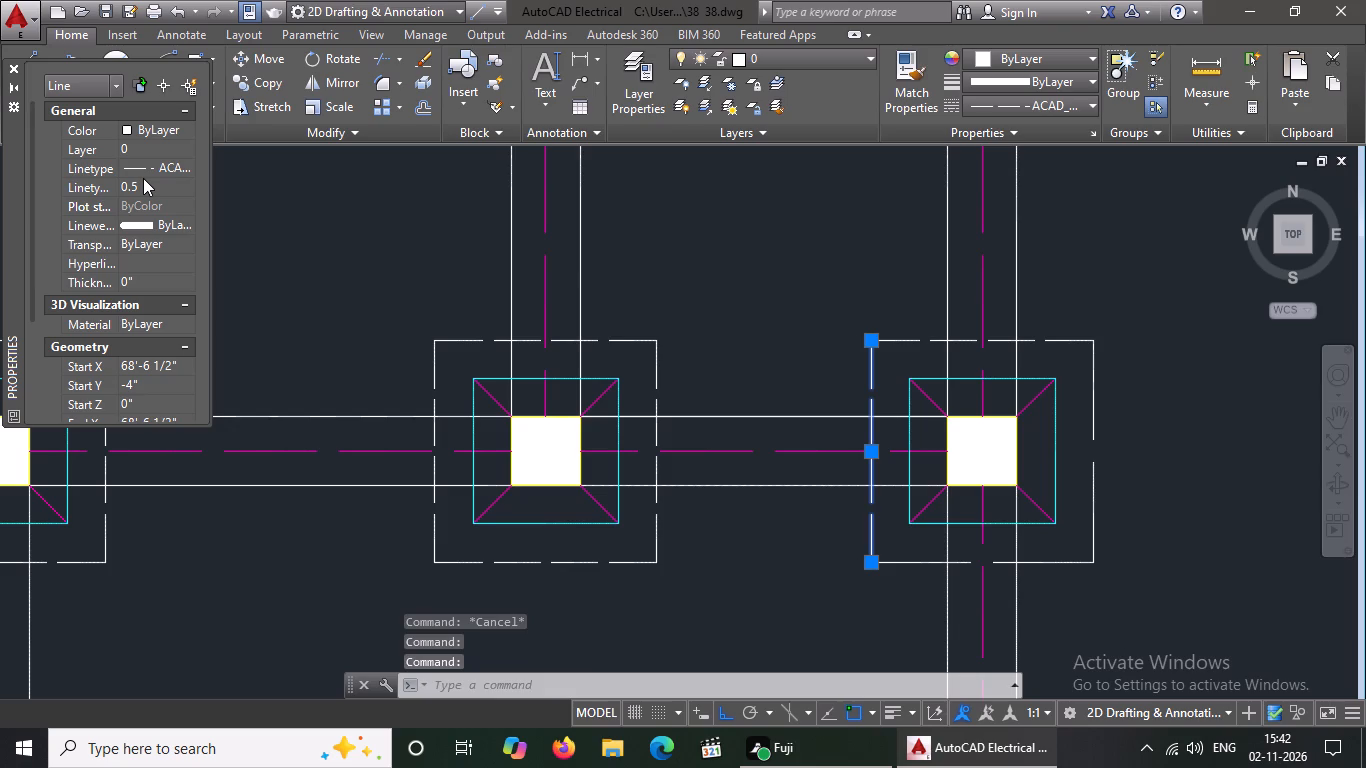
key(Escape)
key(Escape)
key(Escape)
key(Escape)
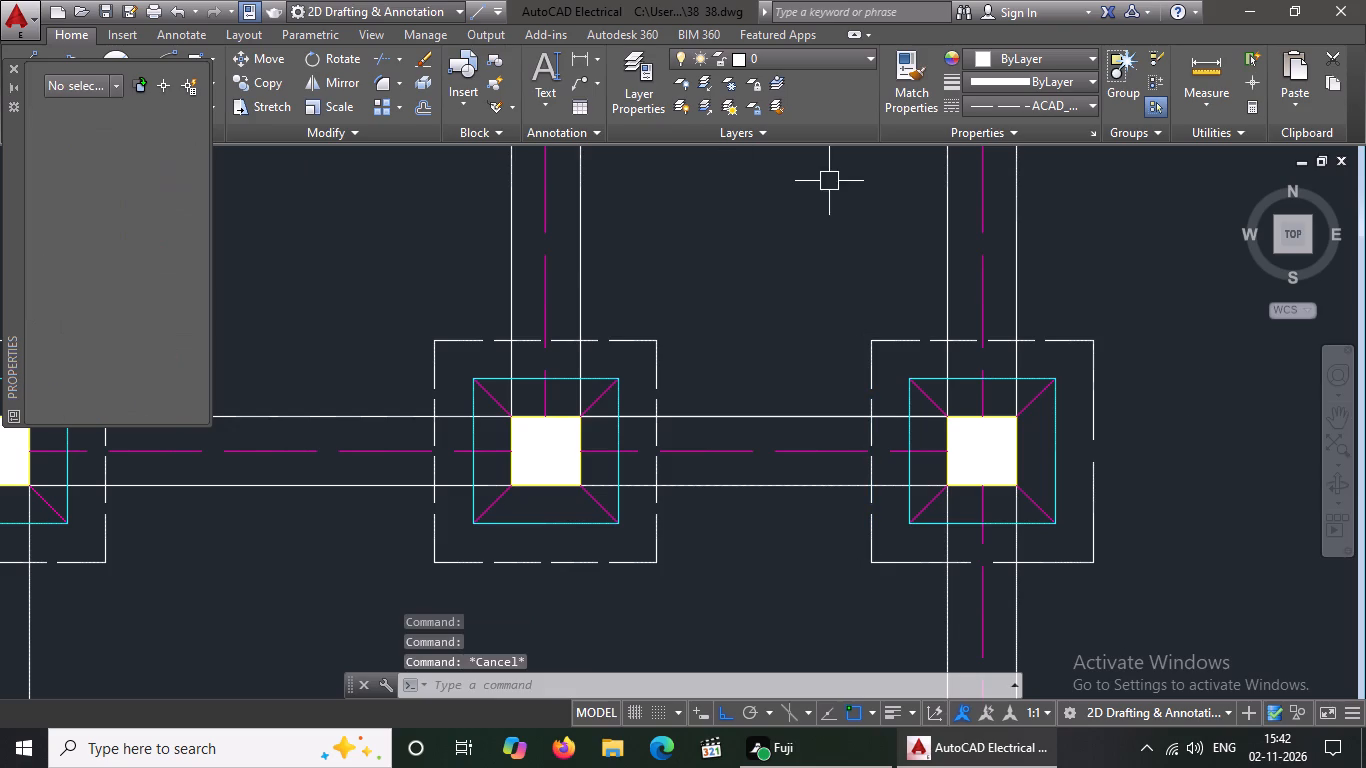
key(Escape)
Set the linetype scale to 0.5 for the east side of the outer outline on the three-footing third row's east footing.
click(1101, 404)
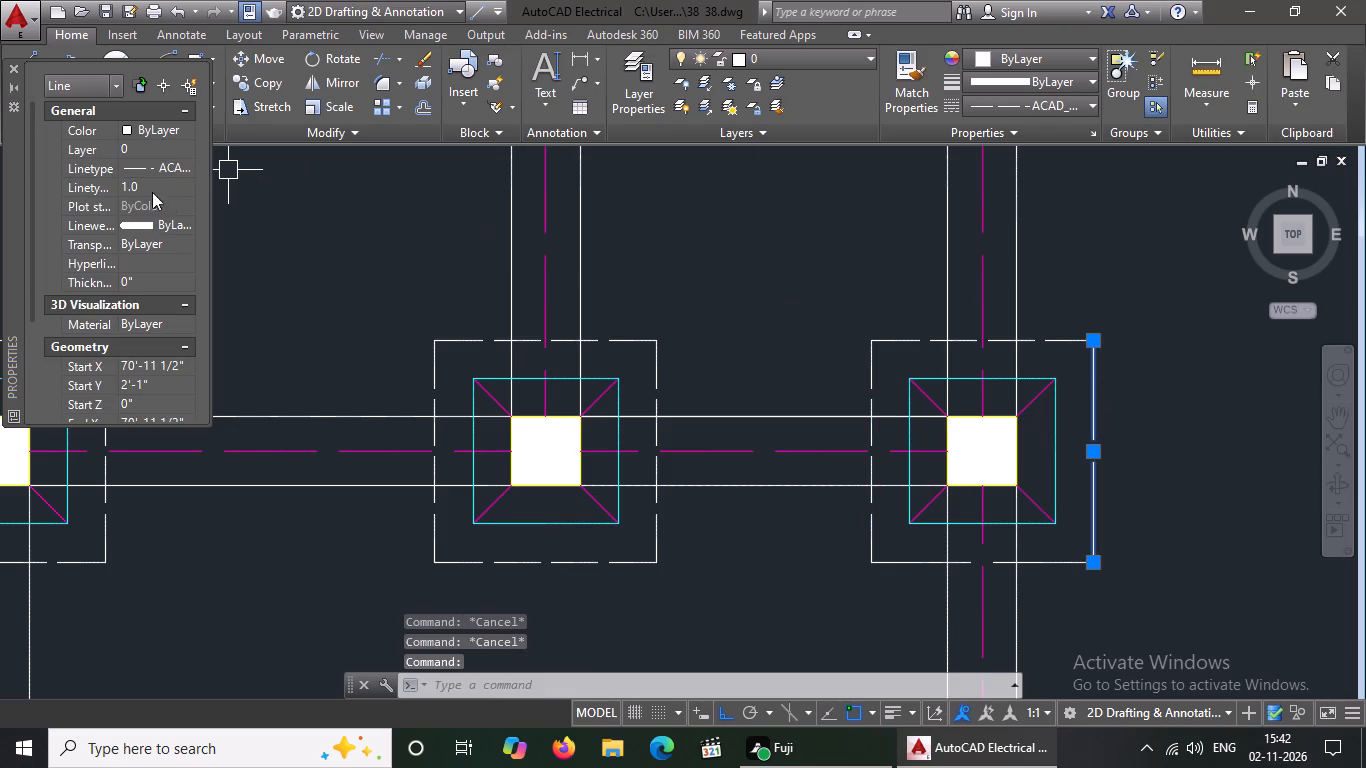
click(156, 188)
key(BackSpace)
key(BackSpace)
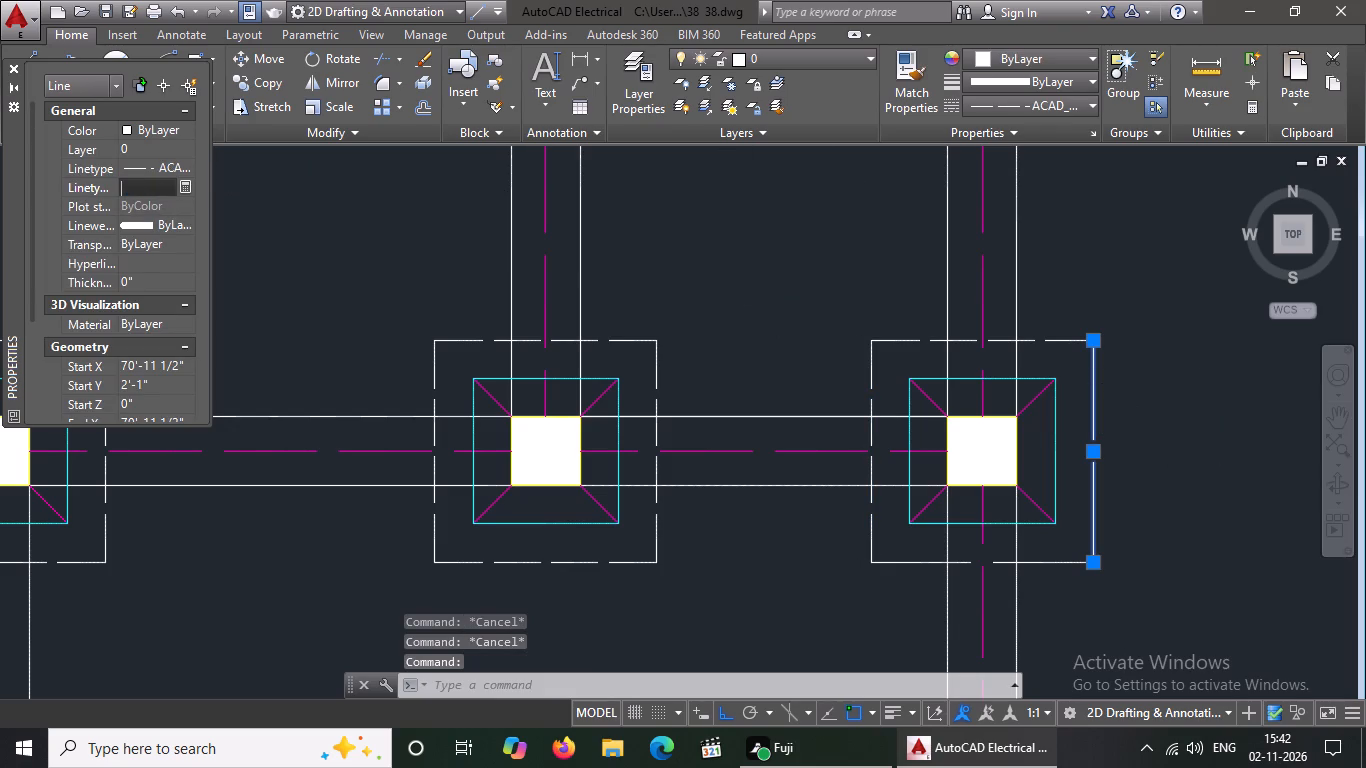
text(0.5)
key(Return)
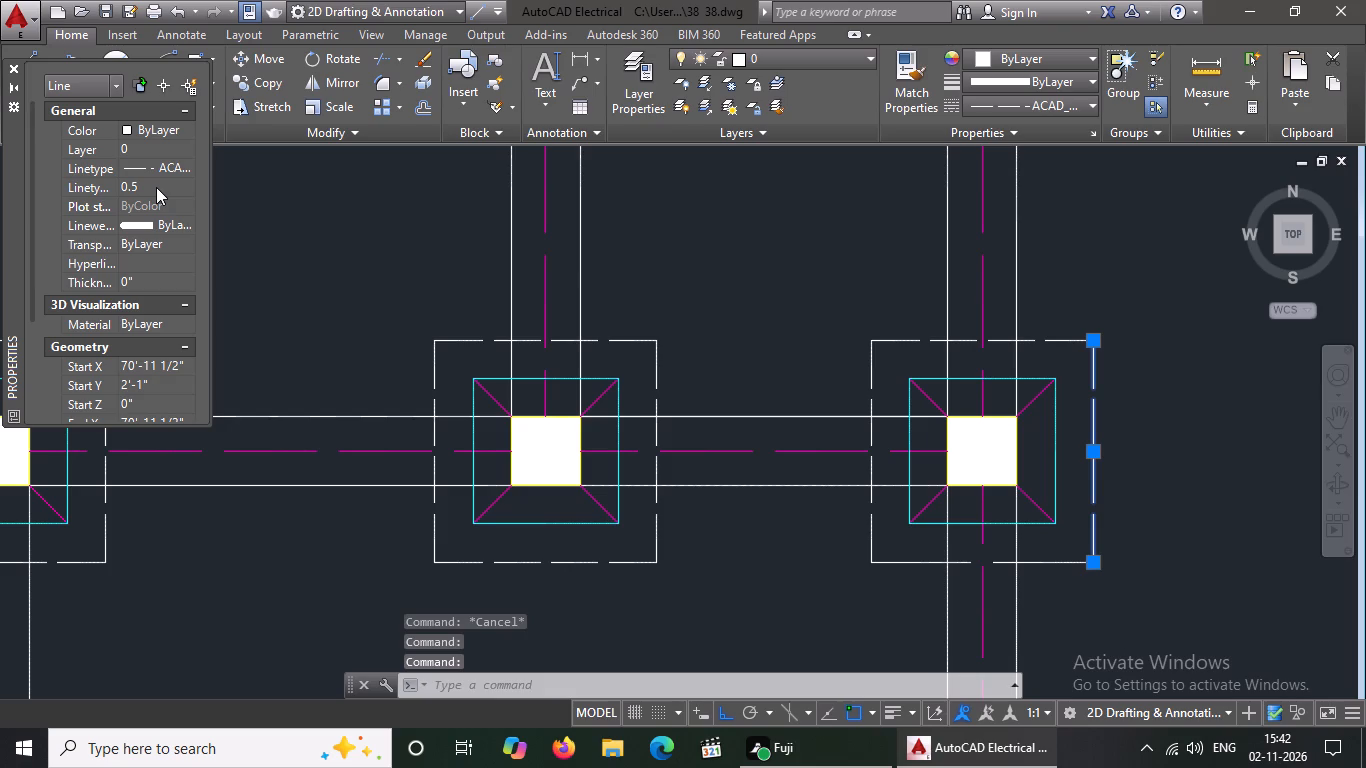
key(Escape)
key(Escape)
Set the linetype scale to 0.5 for the south side of the outer outline on the three-footing third row's east footing.
click(917, 555)
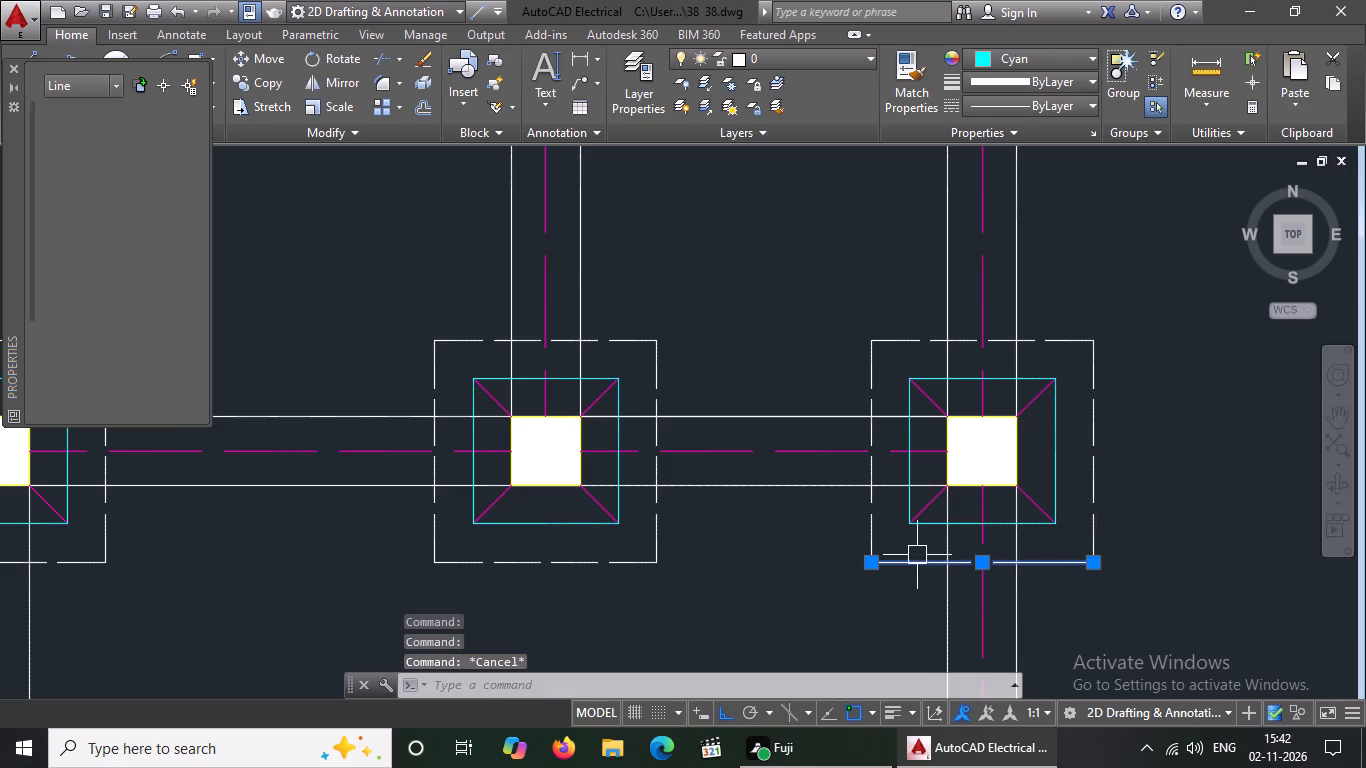
click(157, 182)
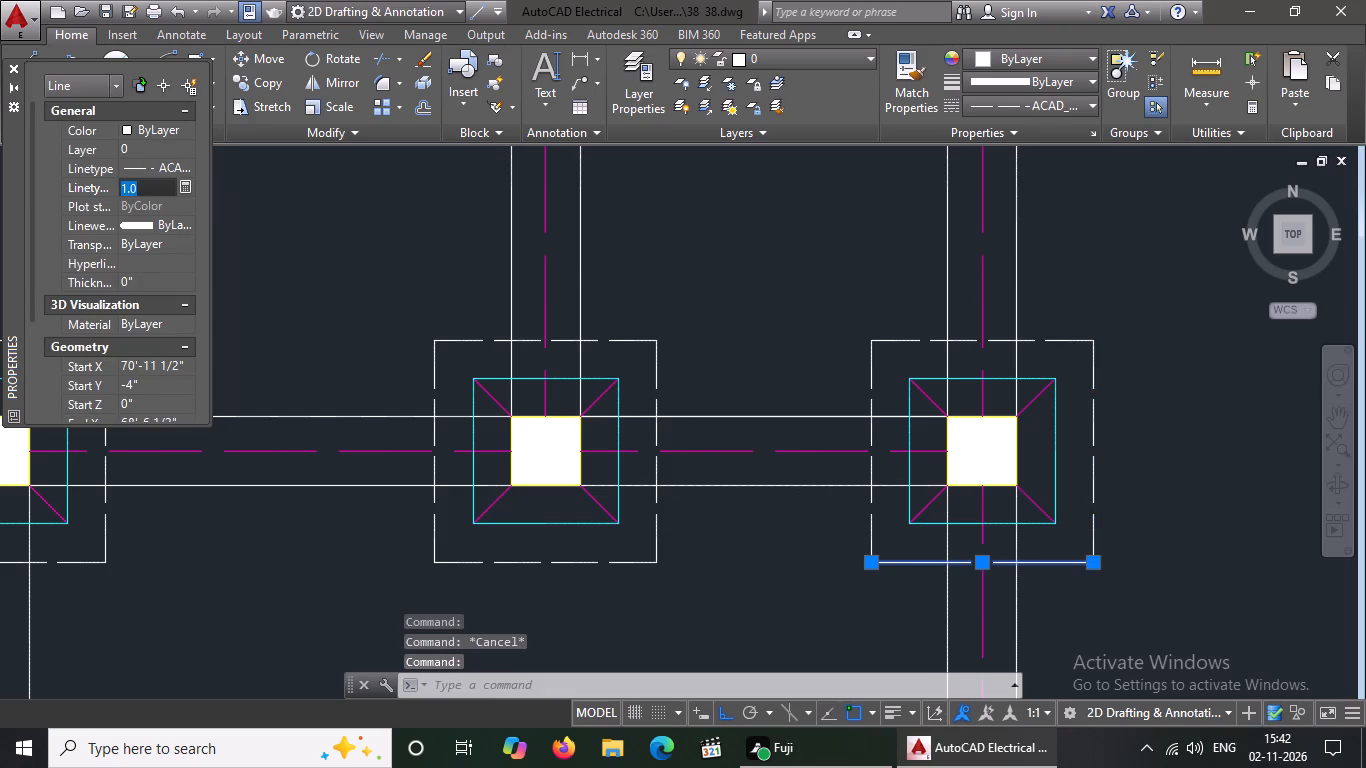
key(BackSpace)
key(BackSpace)
text(0.5)
key(Return)
scroll(770, 300, down, 2)
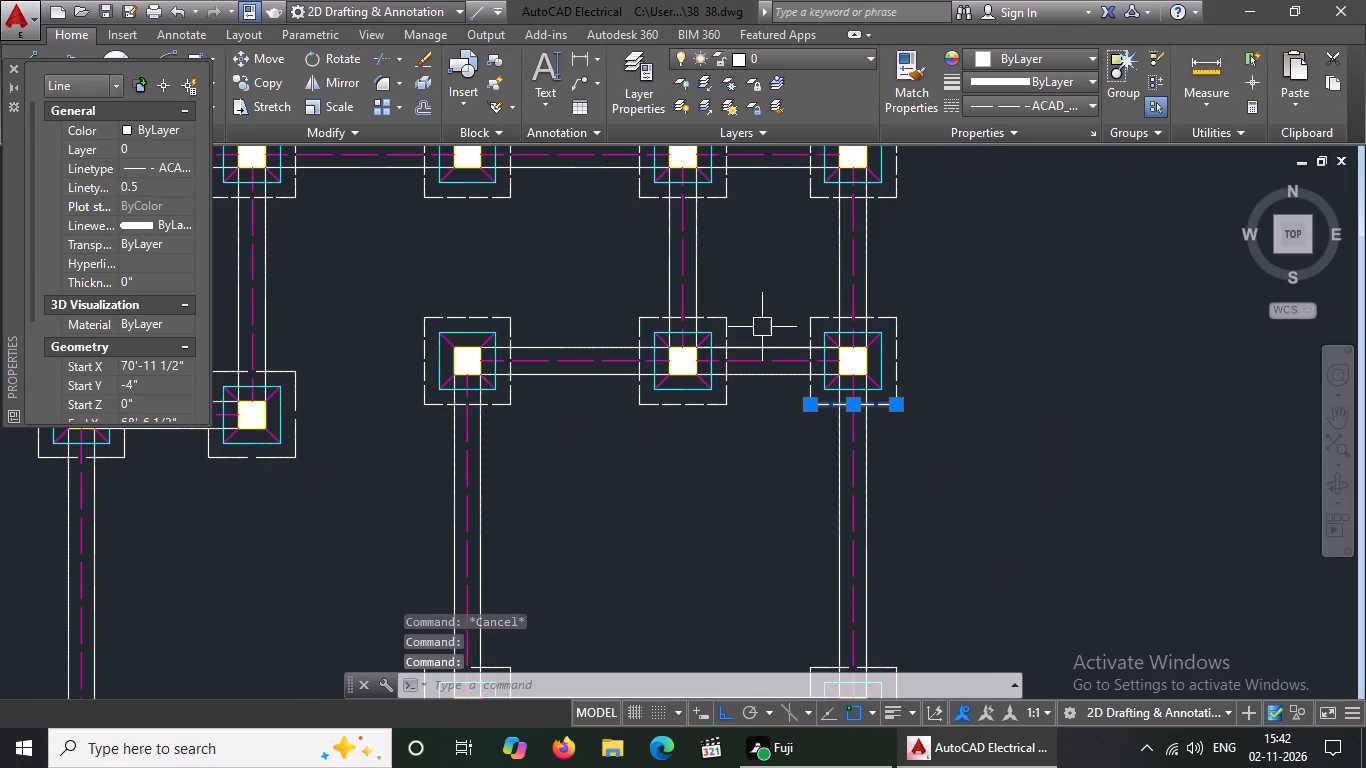
key(Escape)
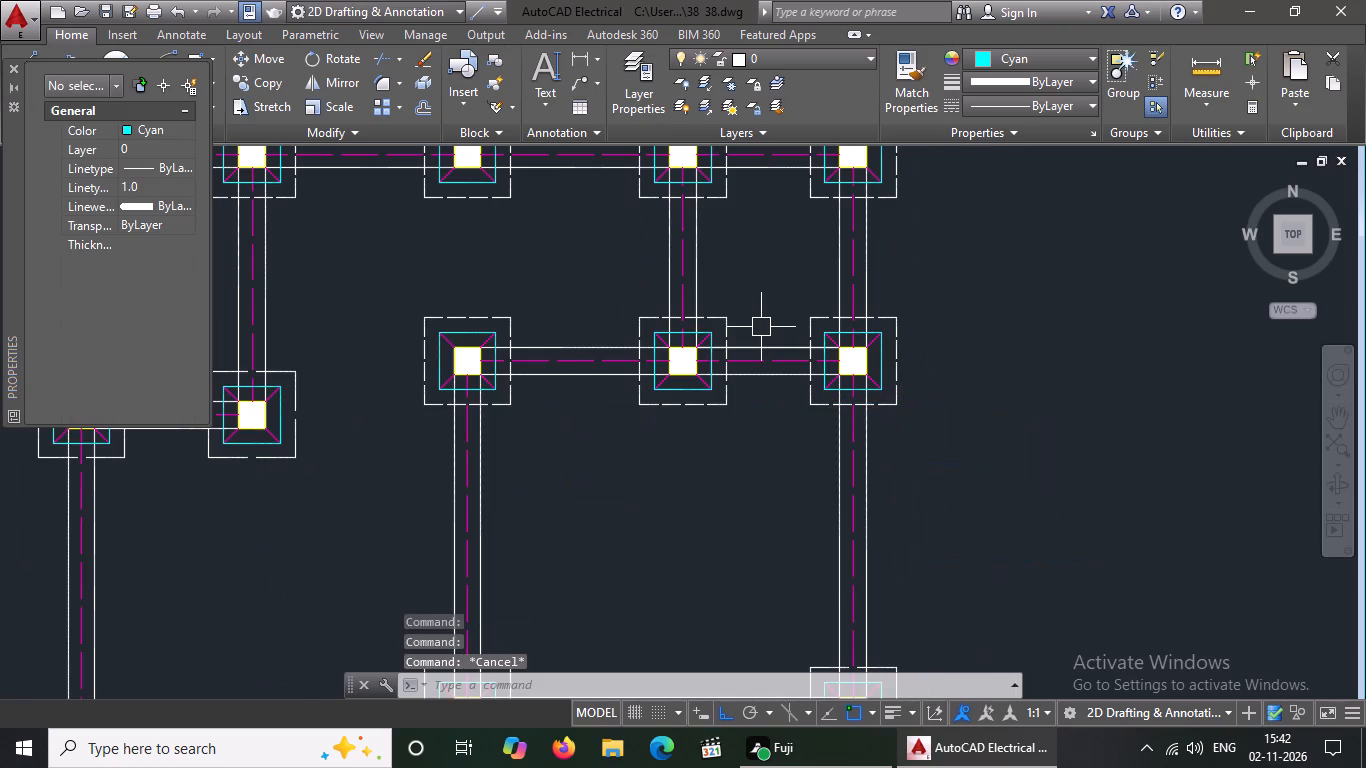
Set the linetype scale to 0.5 for the north side of the outer outline on the two-footing row's east footing.
scroll(761, 327, down, 1)
scroll(427, 345, up, 1)
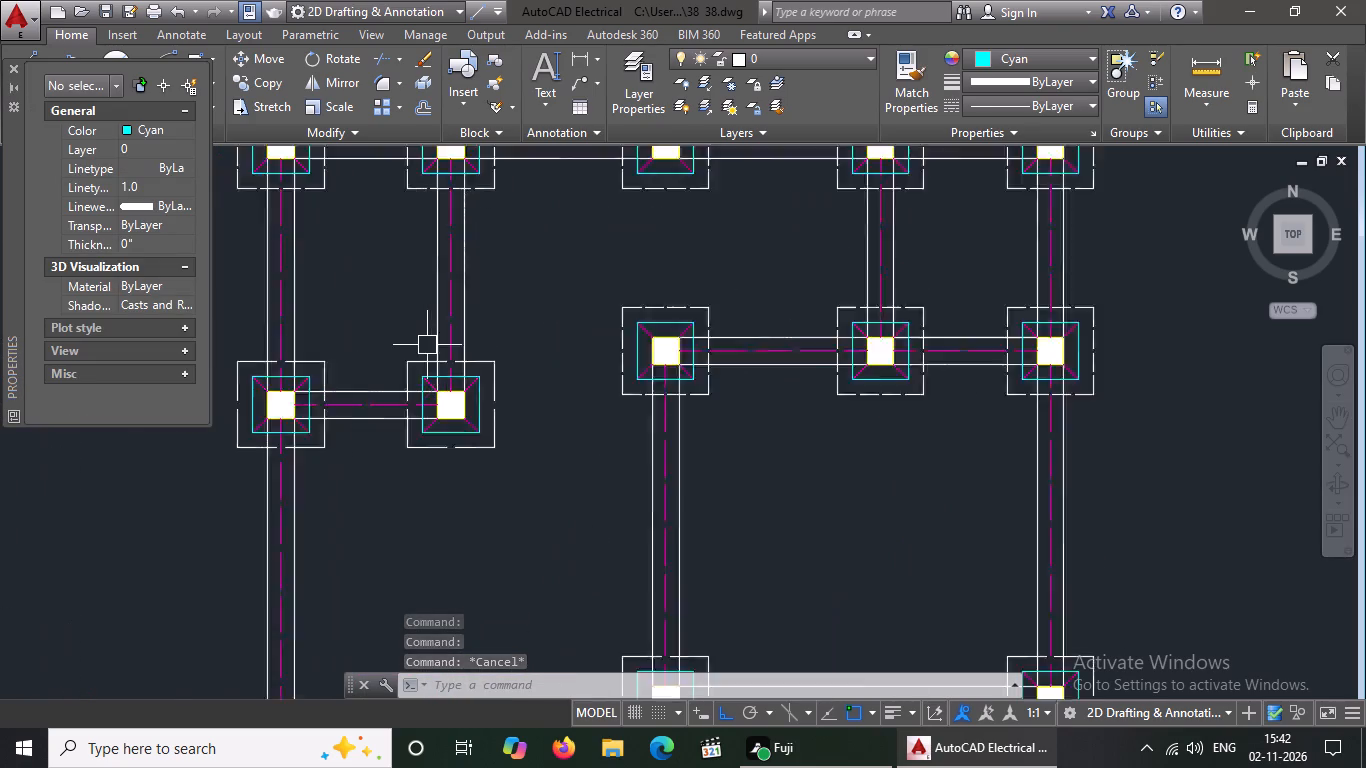
scroll(427, 345, up, 3)
click(409, 412)
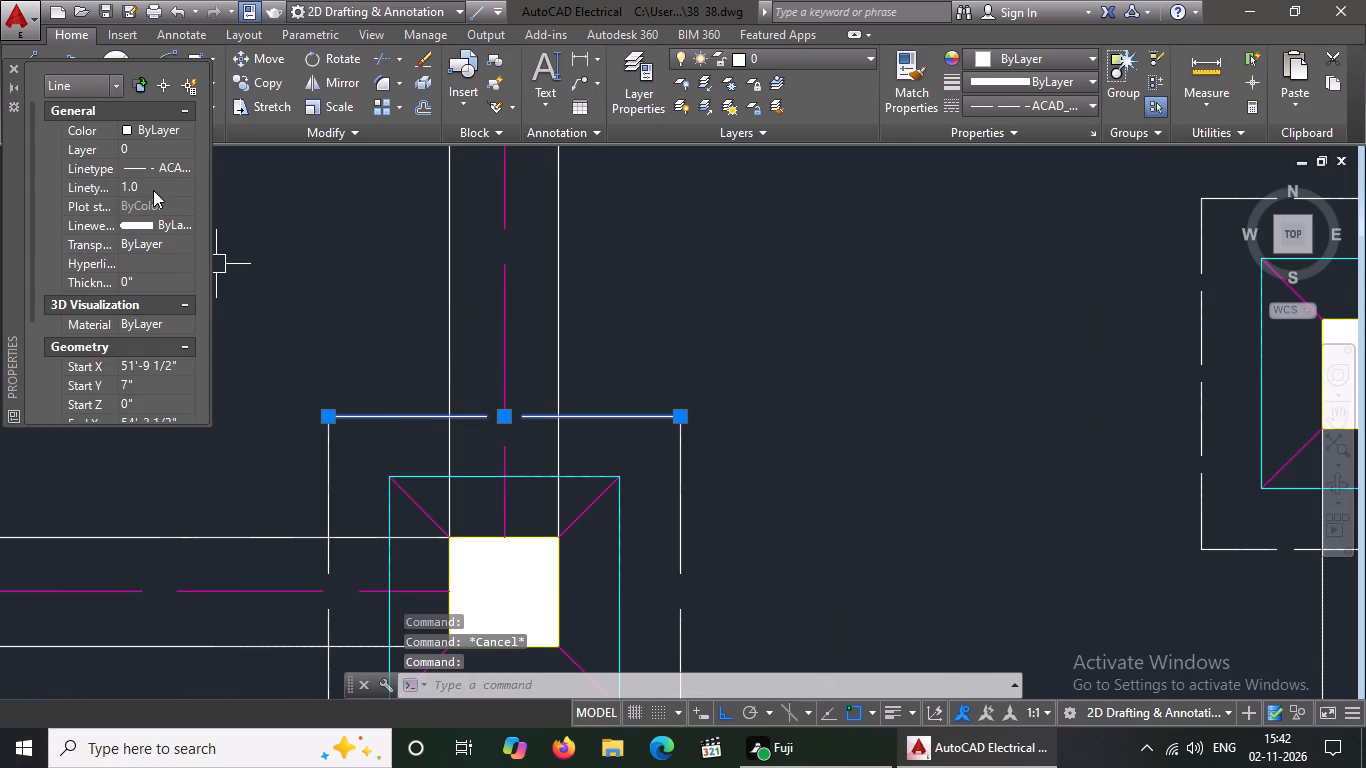
click(154, 189)
key(BackSpace)
key(BackSpace)
text(0.5)
key(Return)
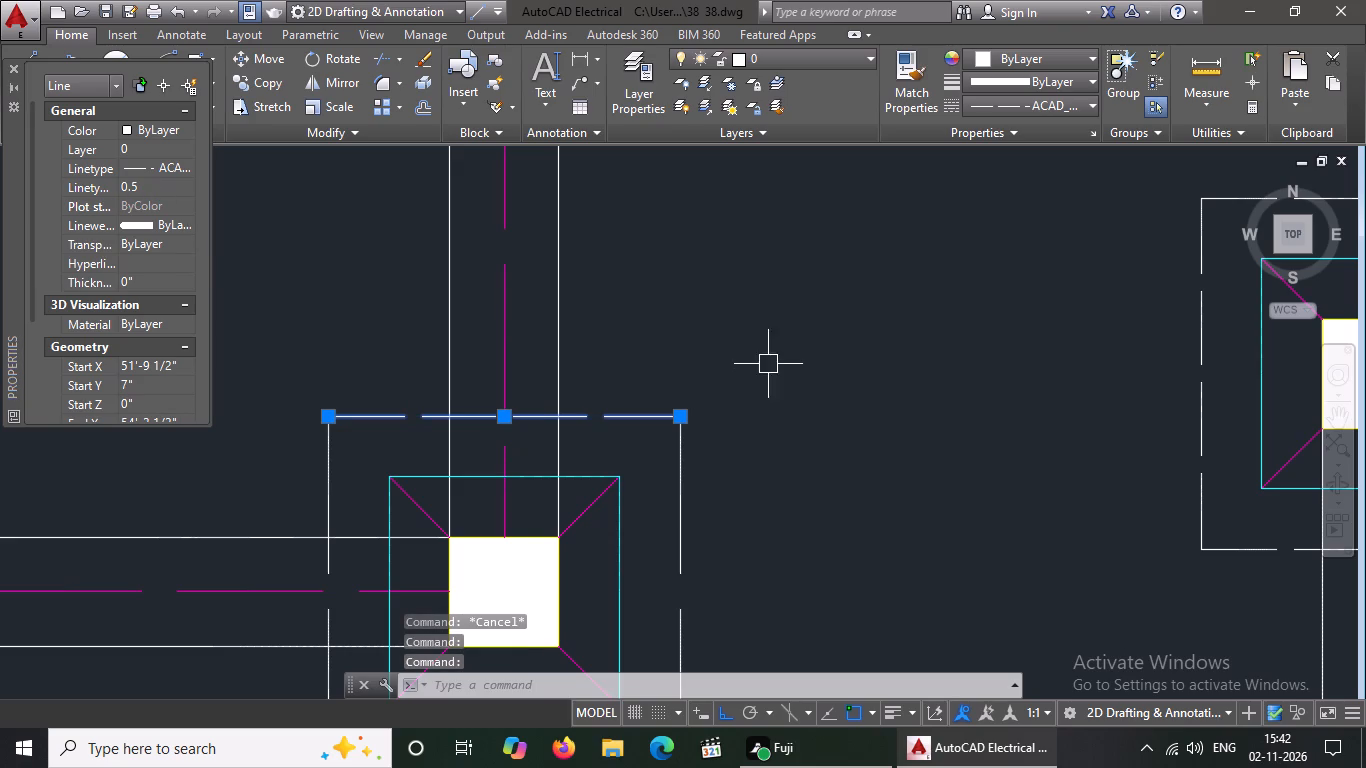
scroll(745, 339, down, 2)
key(Escape)
Set the linetype scale to 0.5 for the east side of the outer outline on the two-footing row's east footing.
click(724, 419)
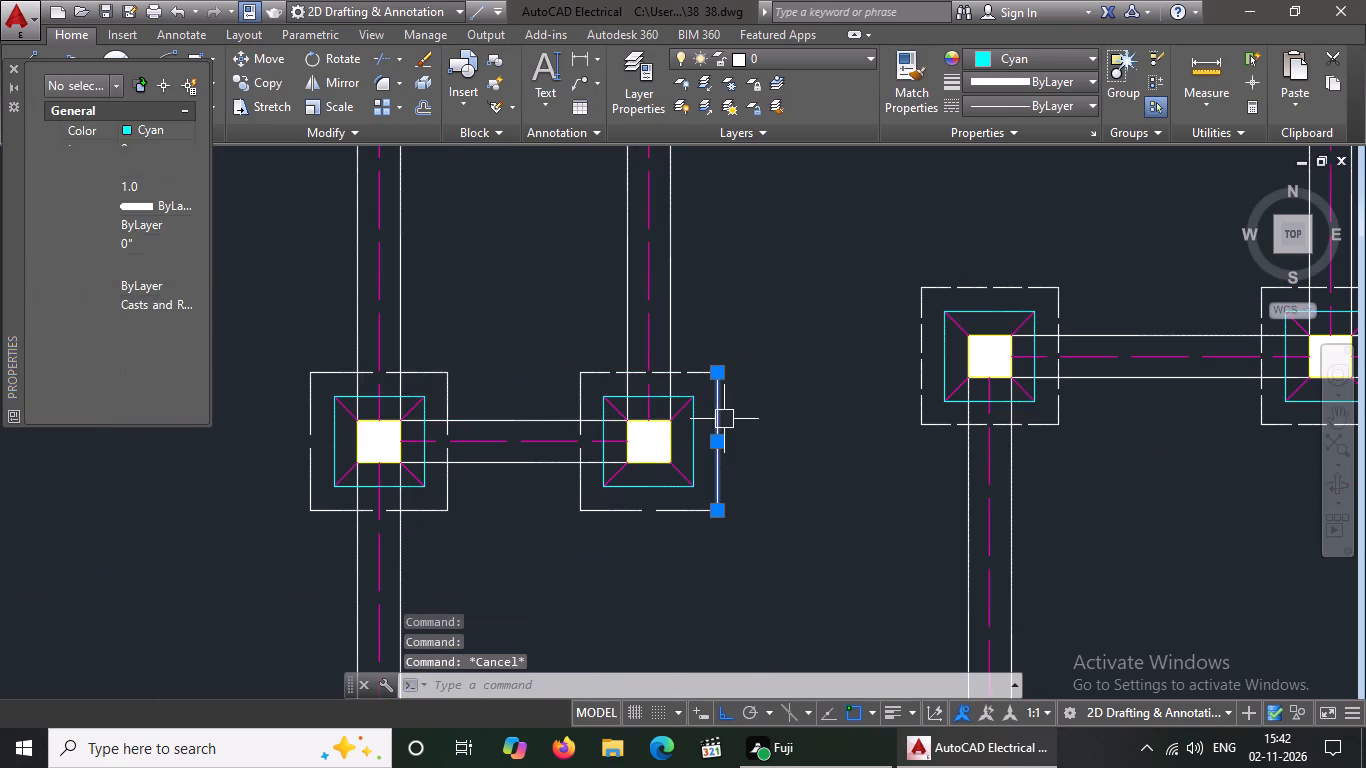
click(159, 180)
key(BackSpace)
key(BackSpace)
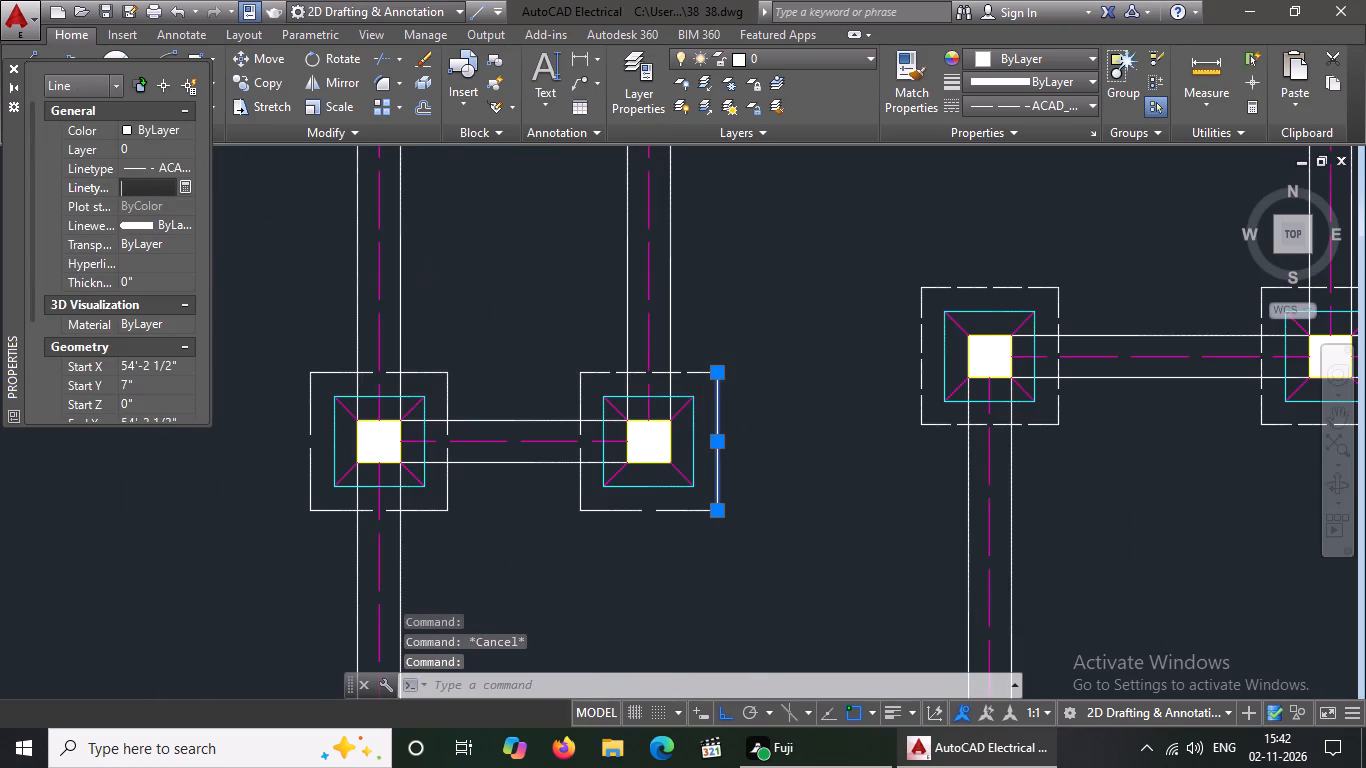
text(0.5)
key(Return)
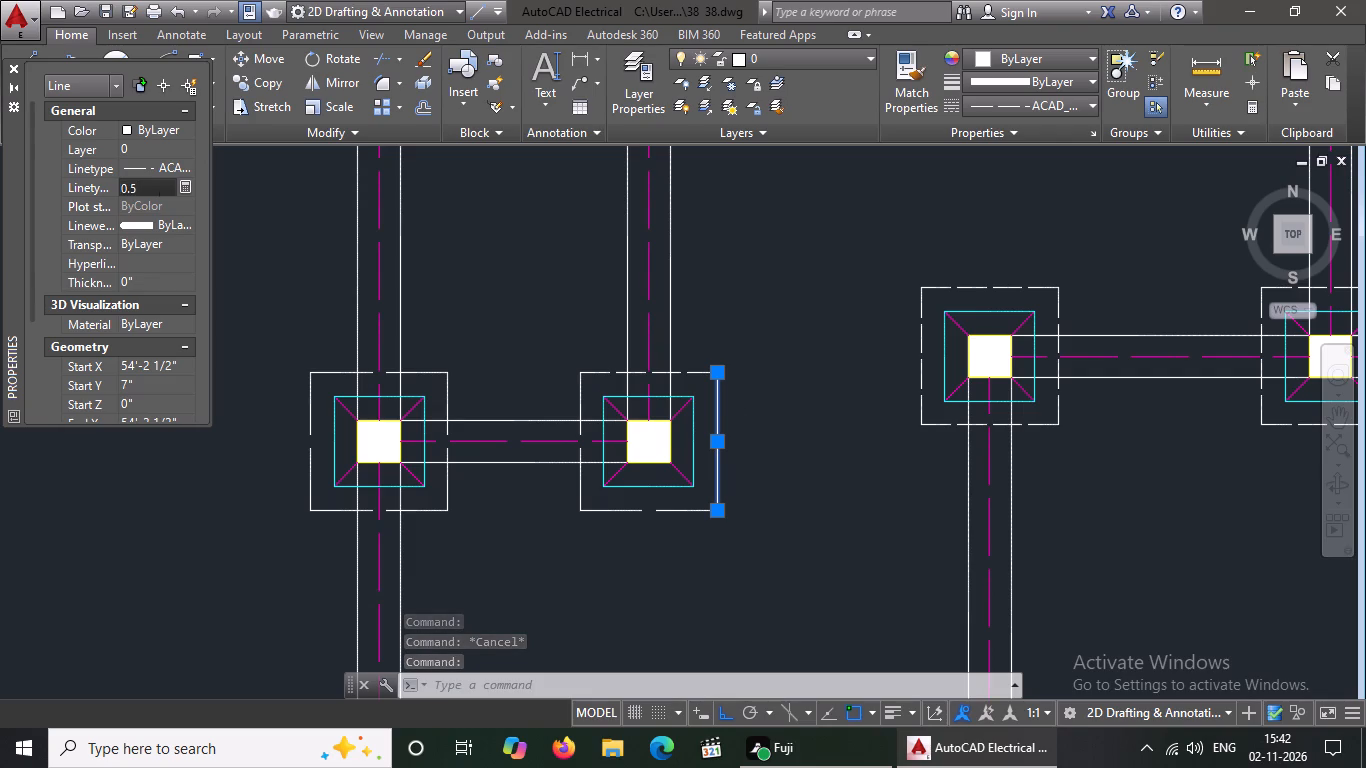
key(Escape)
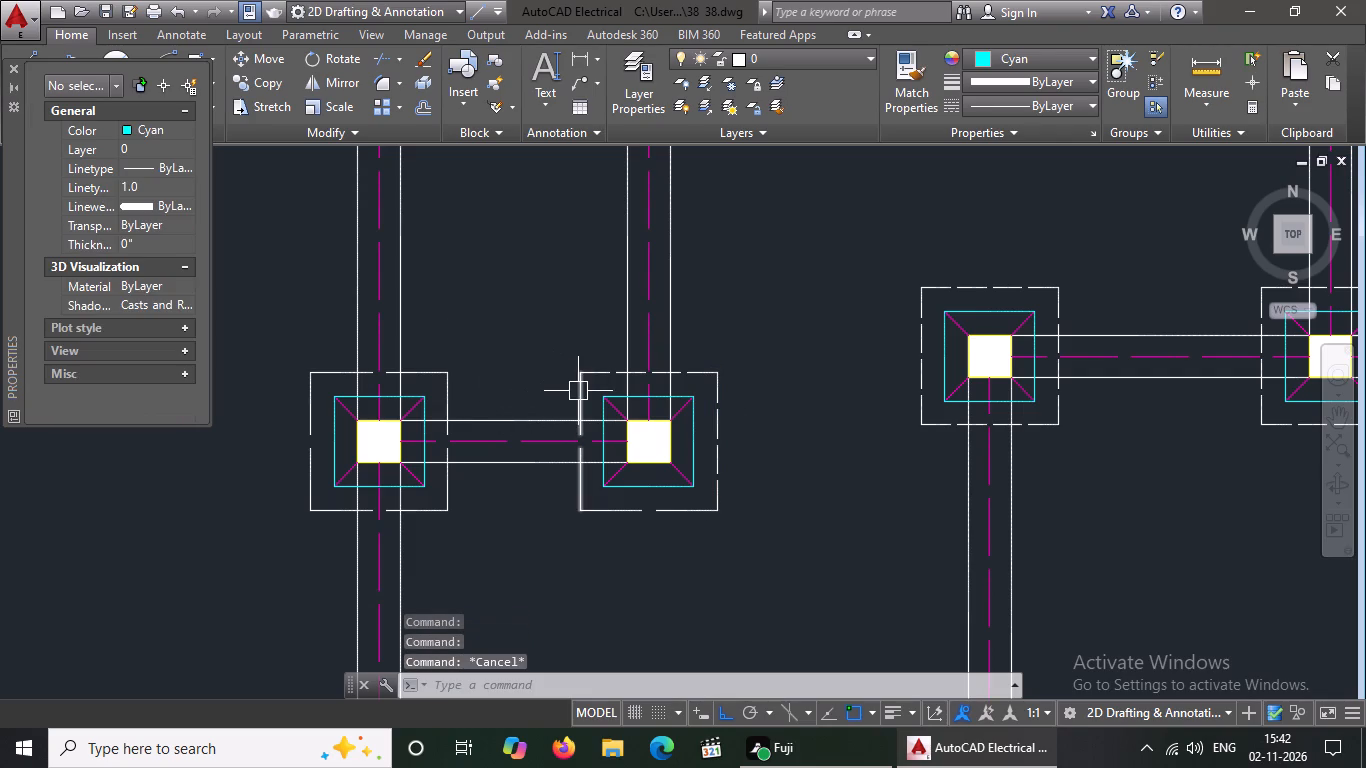
Set the linetype scale to 0.5 for the west side of the outer outline on the two-footing row's east footing.
click(579, 392)
click(155, 183)
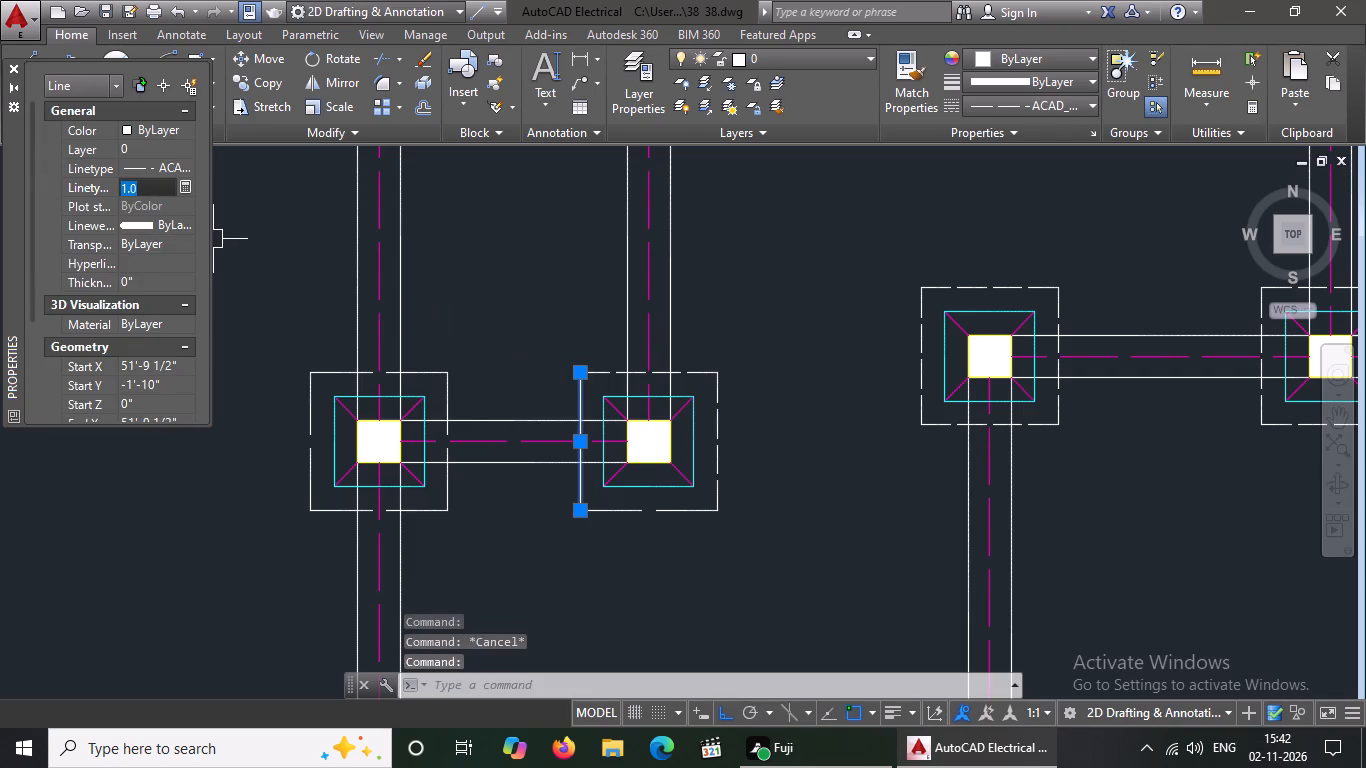
key(BackSpace)
key(BackSpace)
text(0.5)
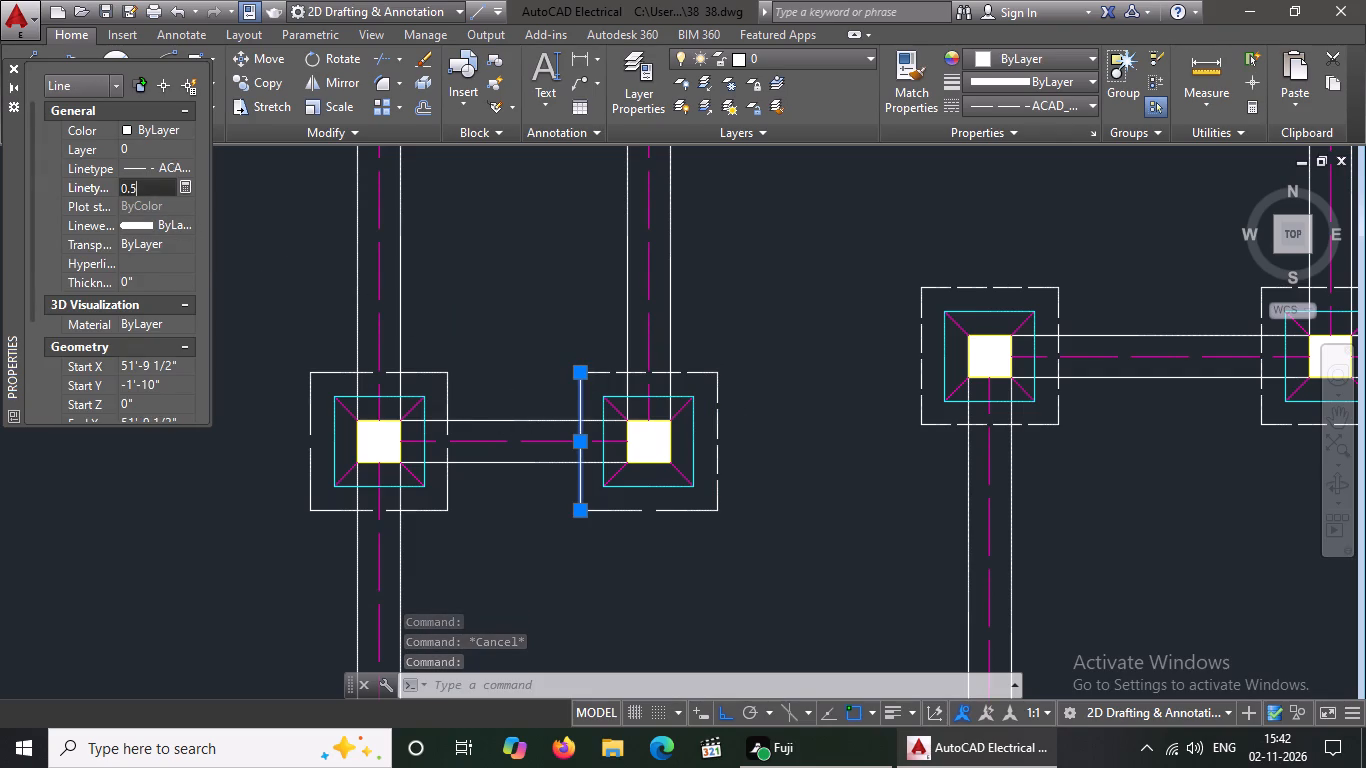
key(Return)
key(Escape)
Set the linetype scale to 0.5 for the south side of the outer outline on the two-footing row's east footing.
click(665, 509)
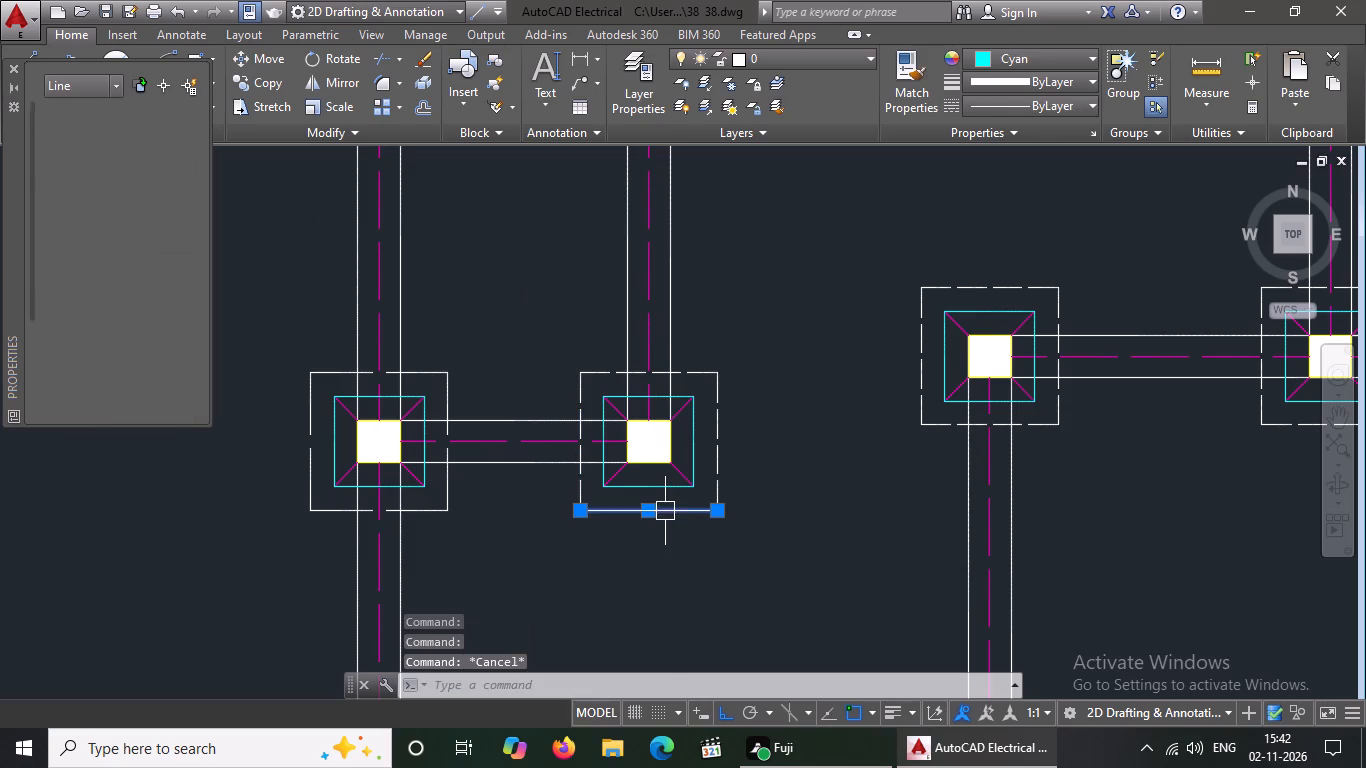
click(157, 187)
key(BackSpace)
key(BackSpace)
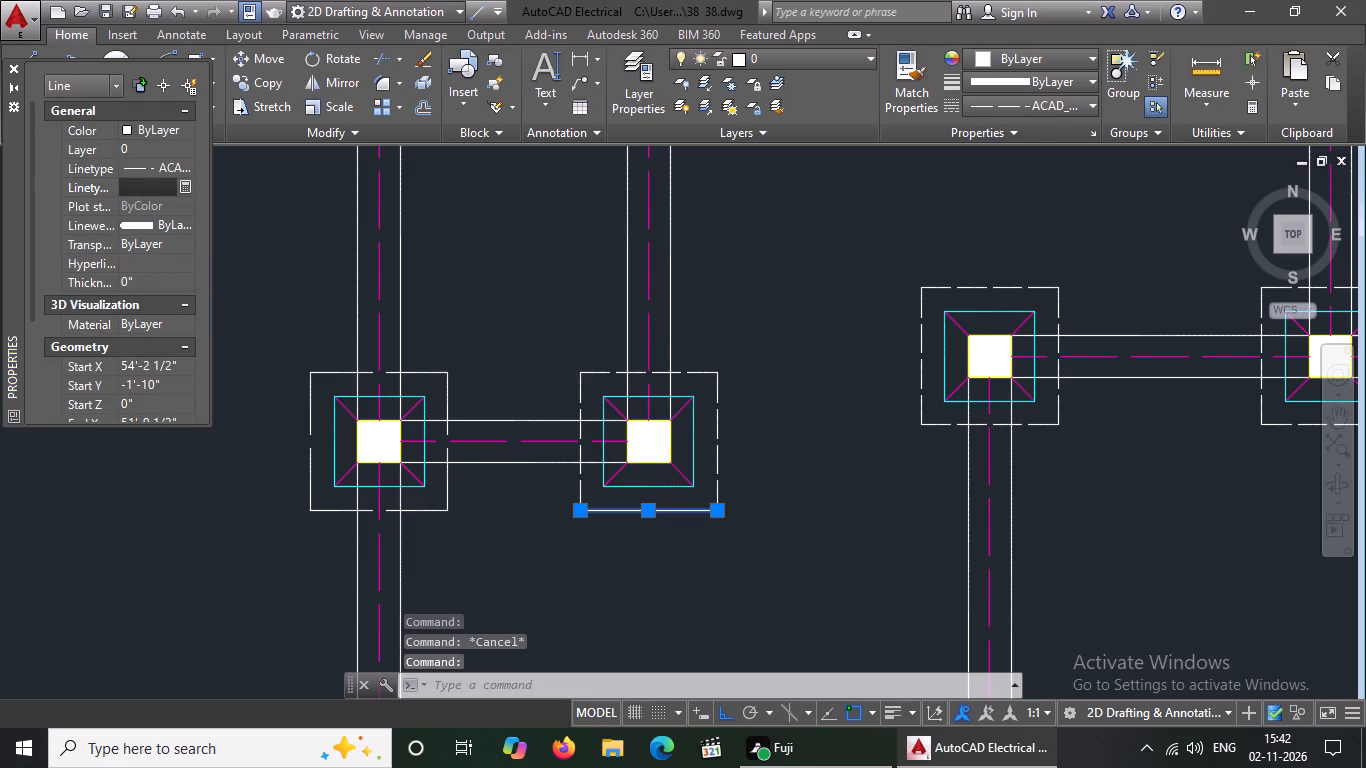
text(0.5)
key(Return)
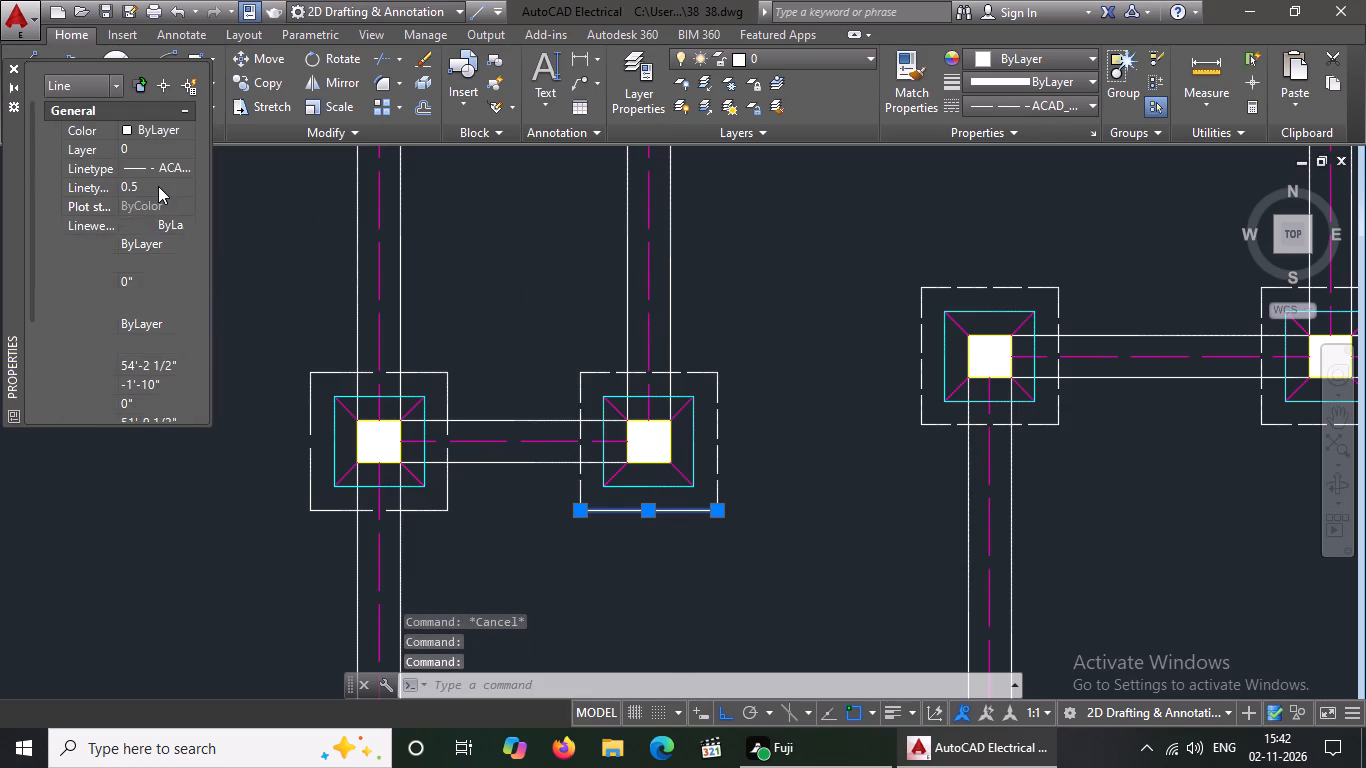
key(Escape)
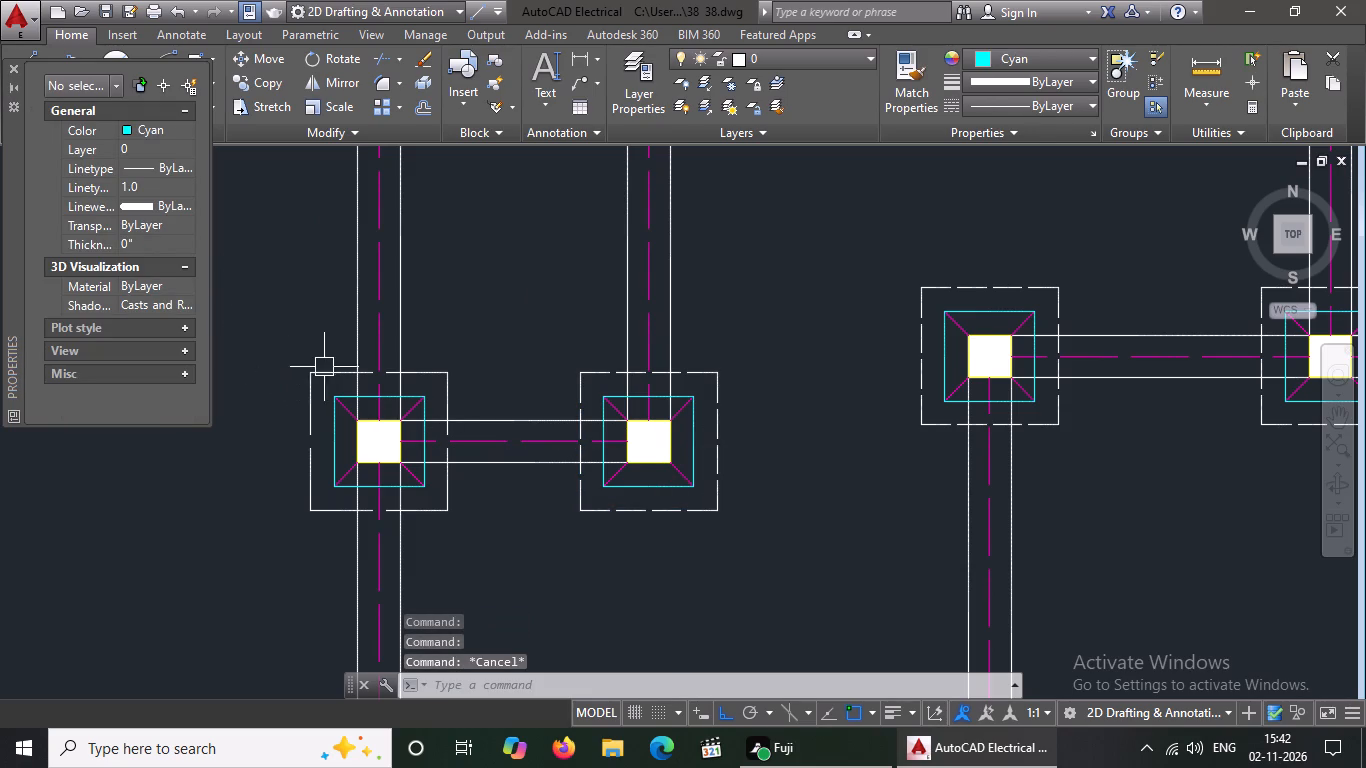
Set the linetype scale to 0.5 for the north side of the outer outline on the two-footing row's west footing.
click(323, 371)
click(154, 190)
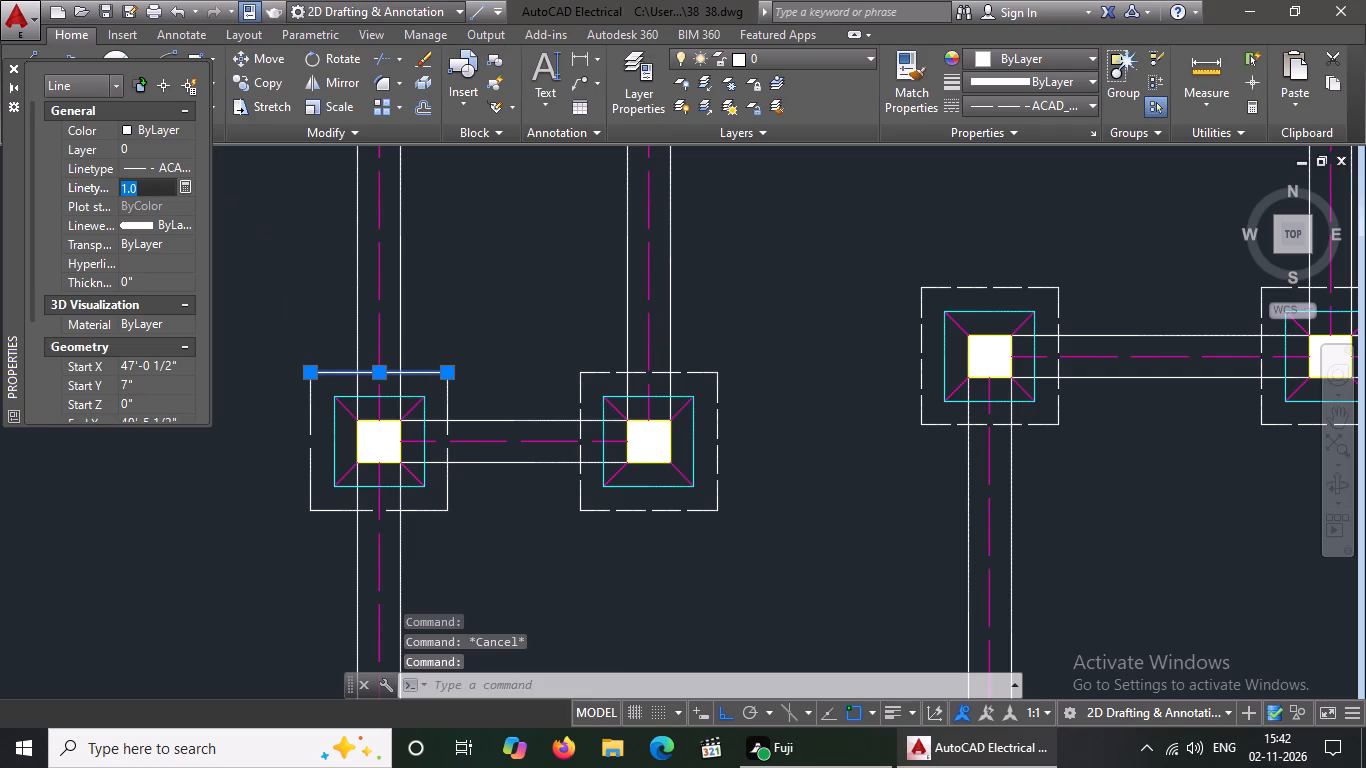
key(BackSpace)
key(BackSpace)
text(0.5)
key(Return)
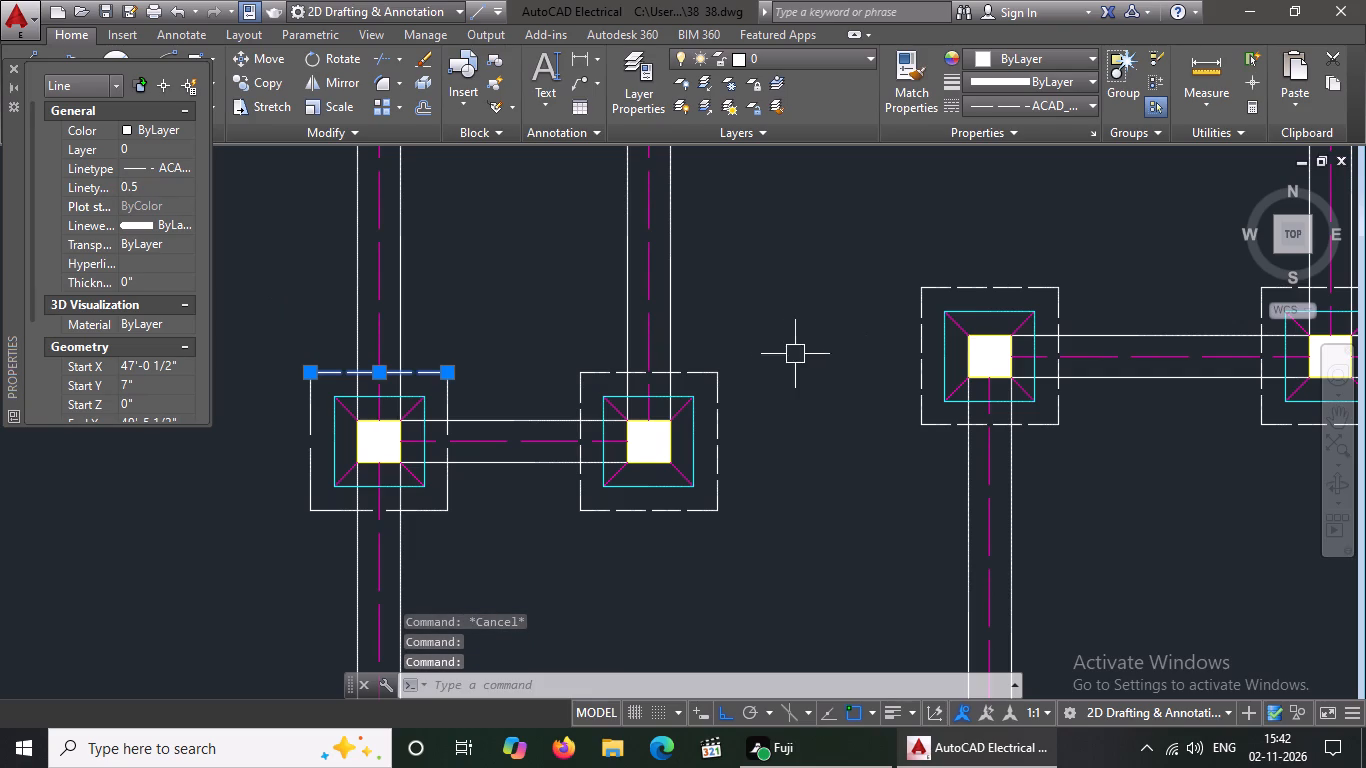
key(Escape)
Set the linetype scale to 0.5 for the east side of the outer outline on the two-footing row's west footing.
scroll(653, 346, down, 2)
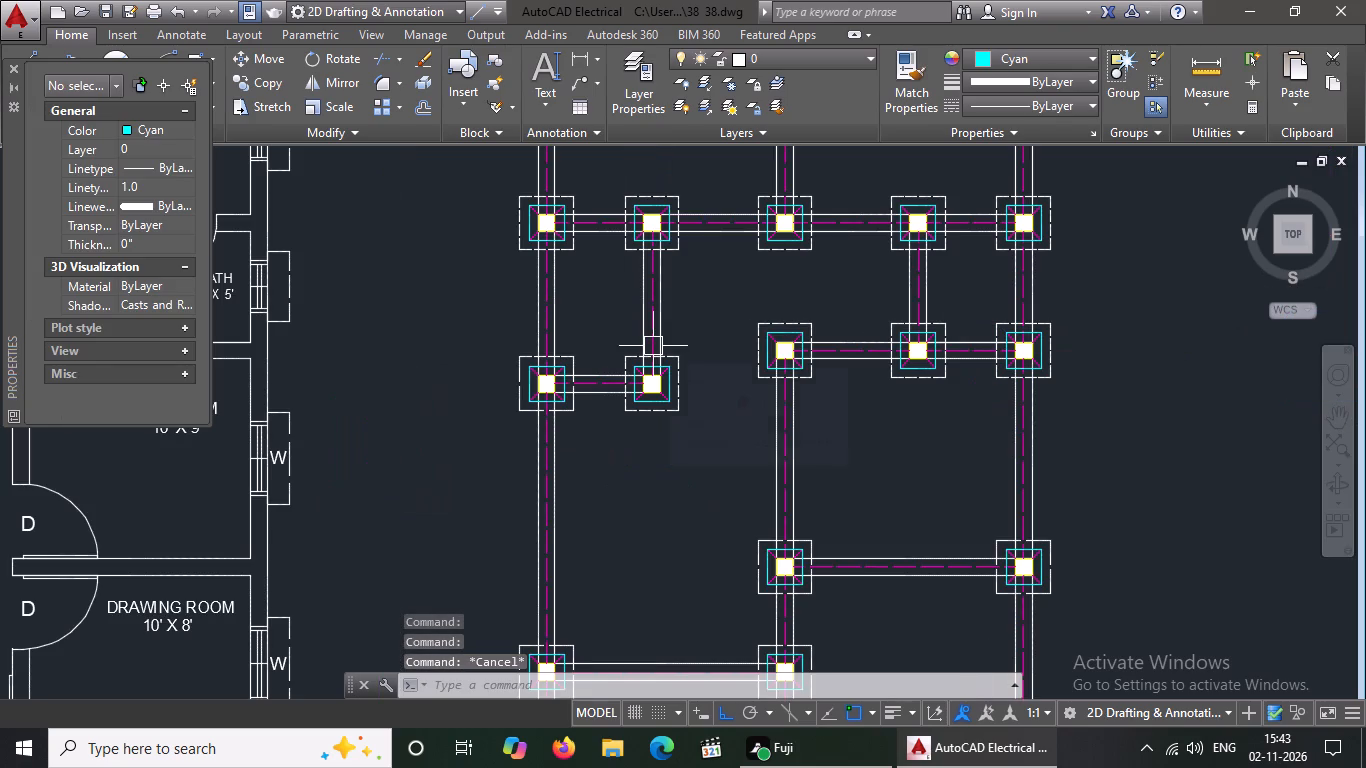
scroll(570, 373, up, 2)
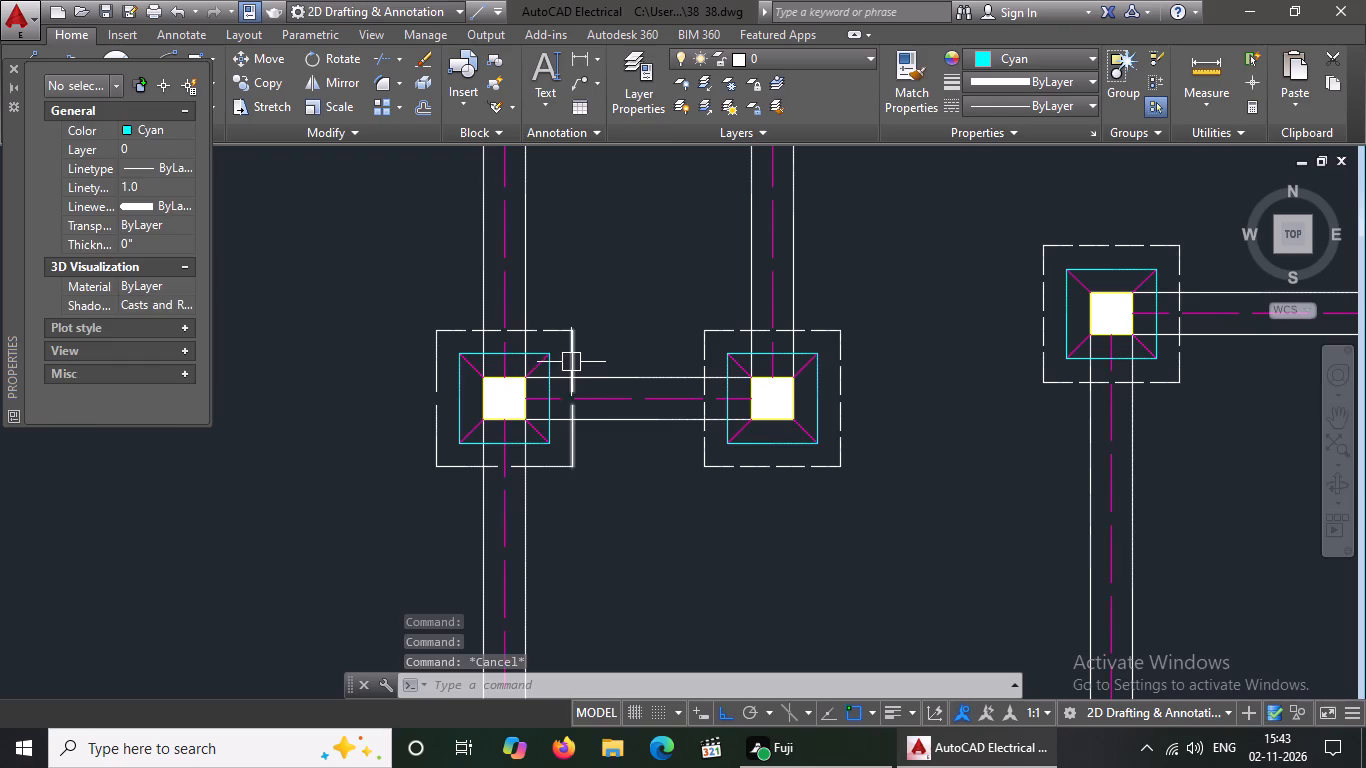
click(567, 353)
click(145, 183)
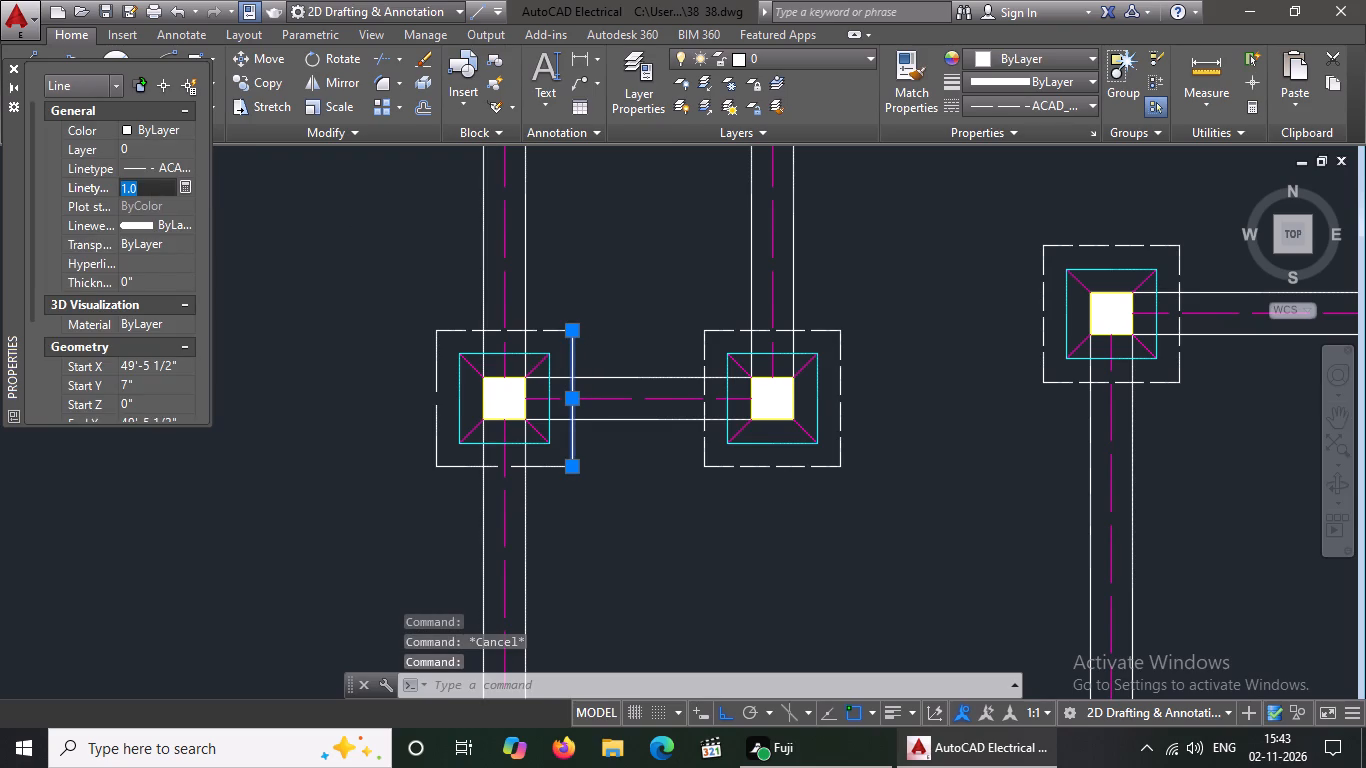
key(BackSpace)
key(BackSpace)
text(0.5)
key(Return)
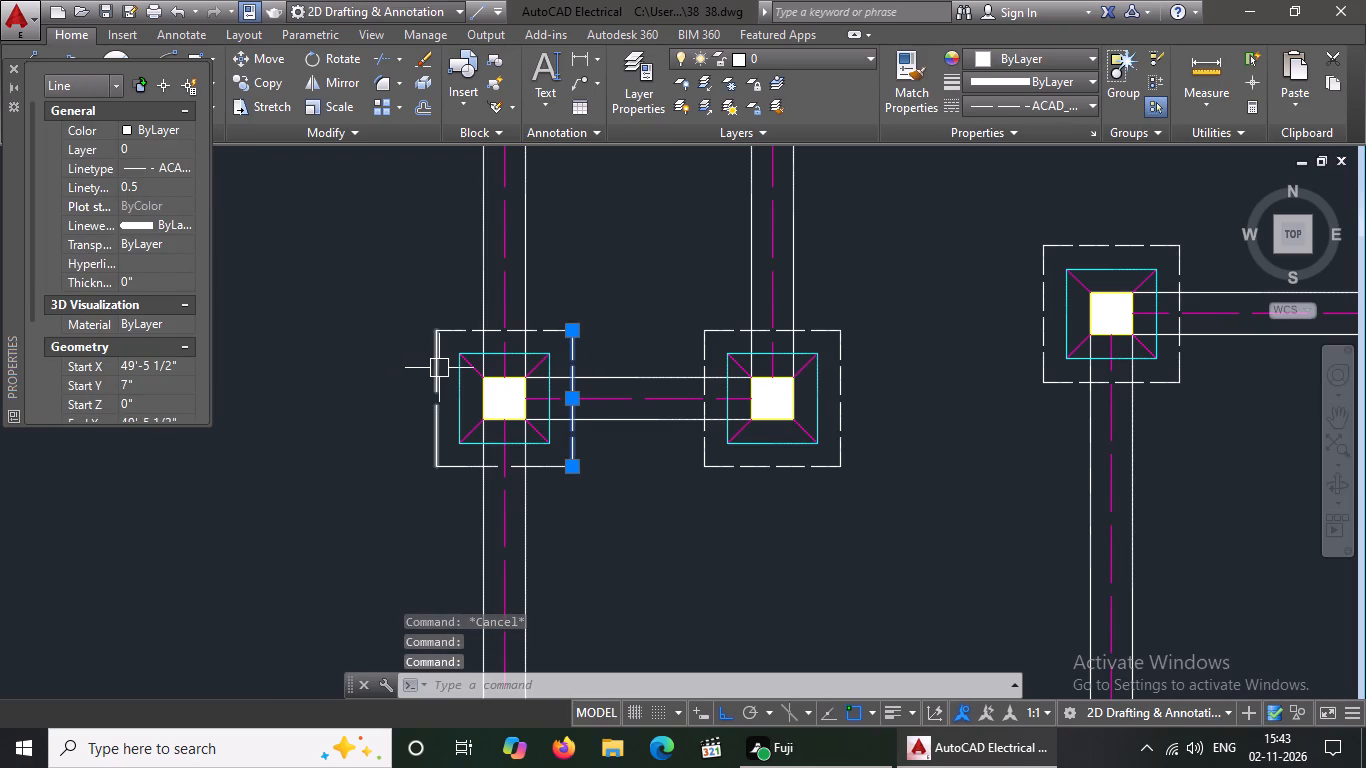
Set the linetype scale to 0.5 for the west side of the outer outline on the two-footing row's west footing.
click(438, 368)
click(156, 184)
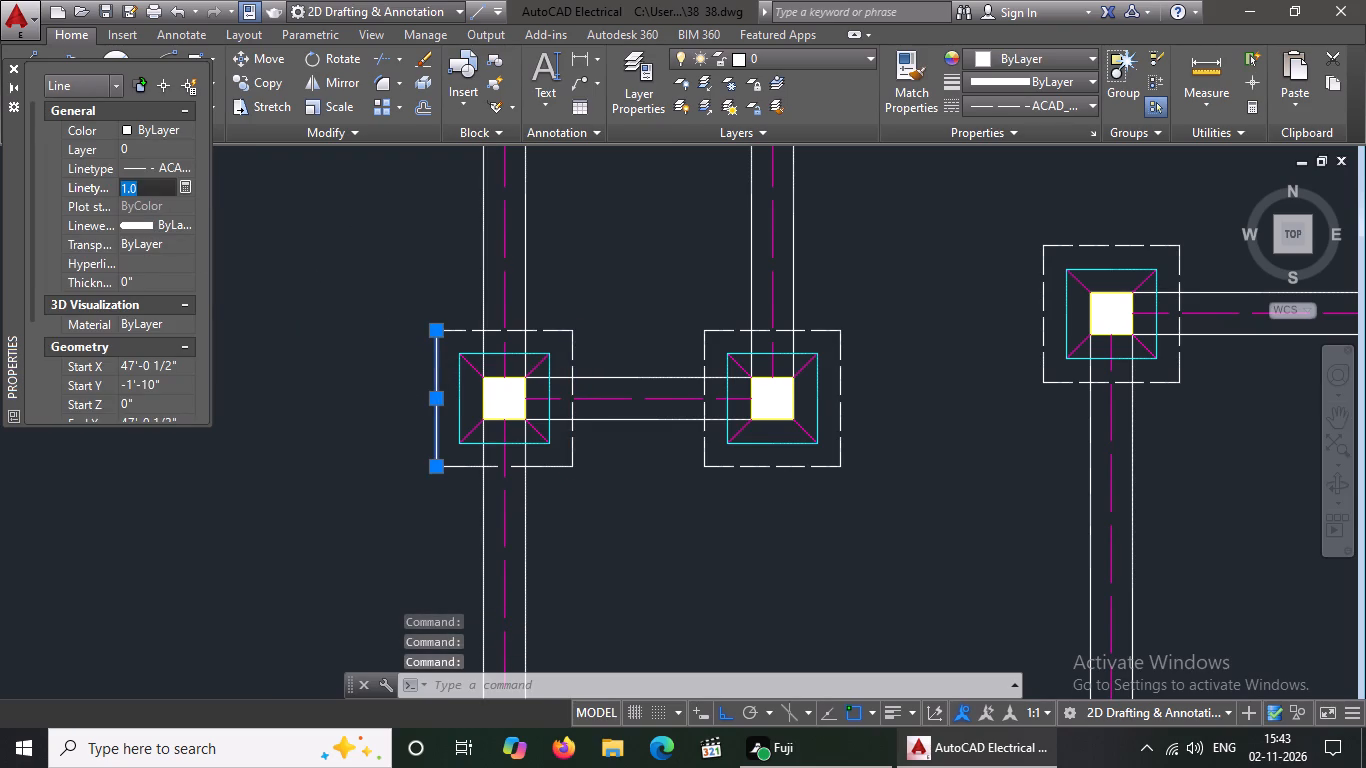
key(BackSpace)
key(BackSpace)
text(0.5)
key(Return)
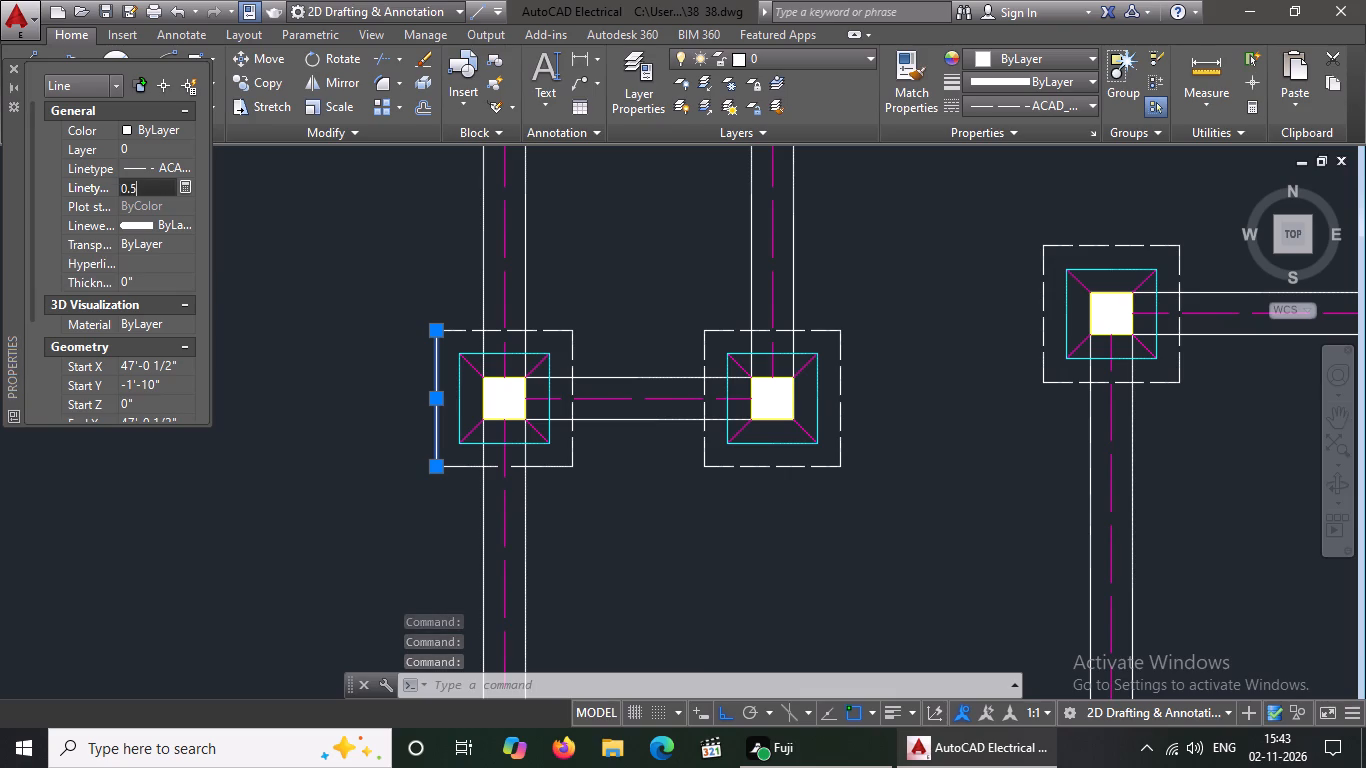
Set the linetype scale to 0.5 for the south side of the outer outline on the two-footing row's west footing.
click(558, 461)
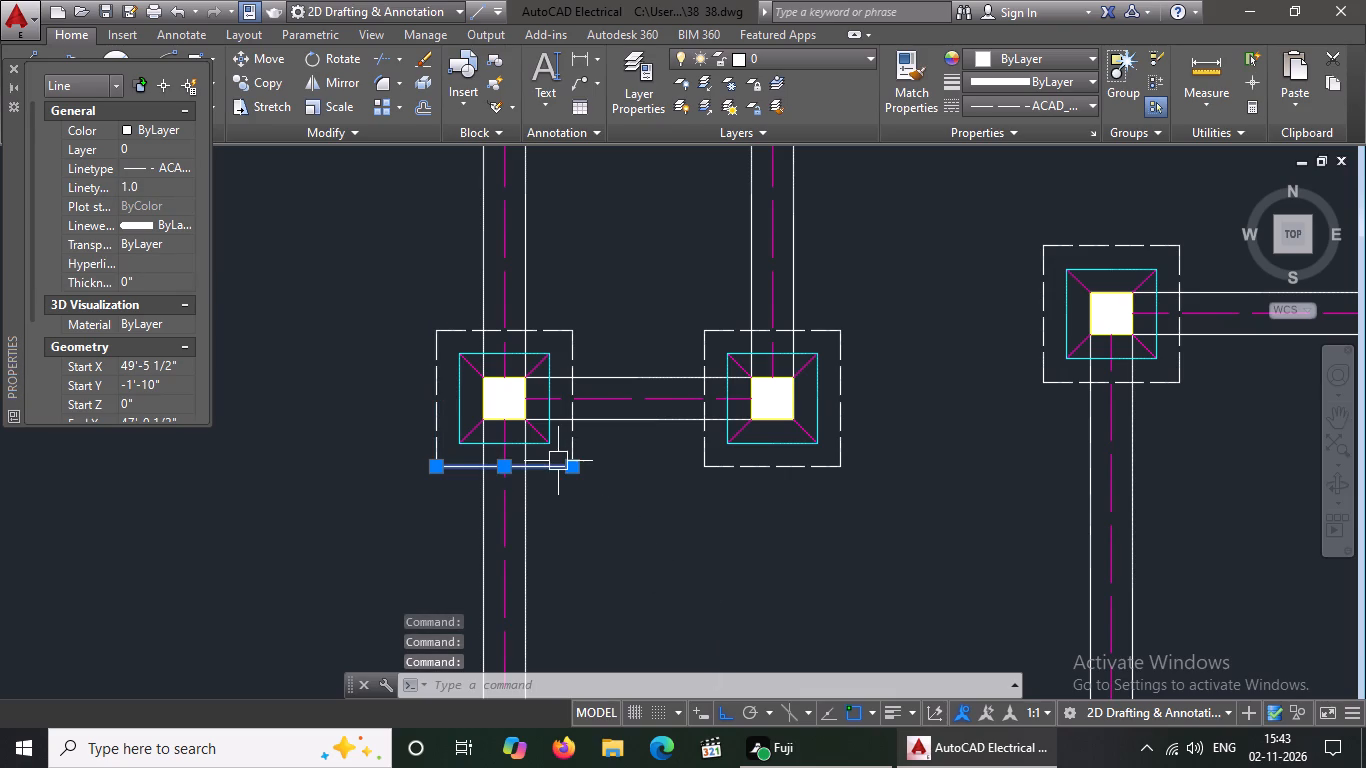
click(145, 187)
key(BackSpace)
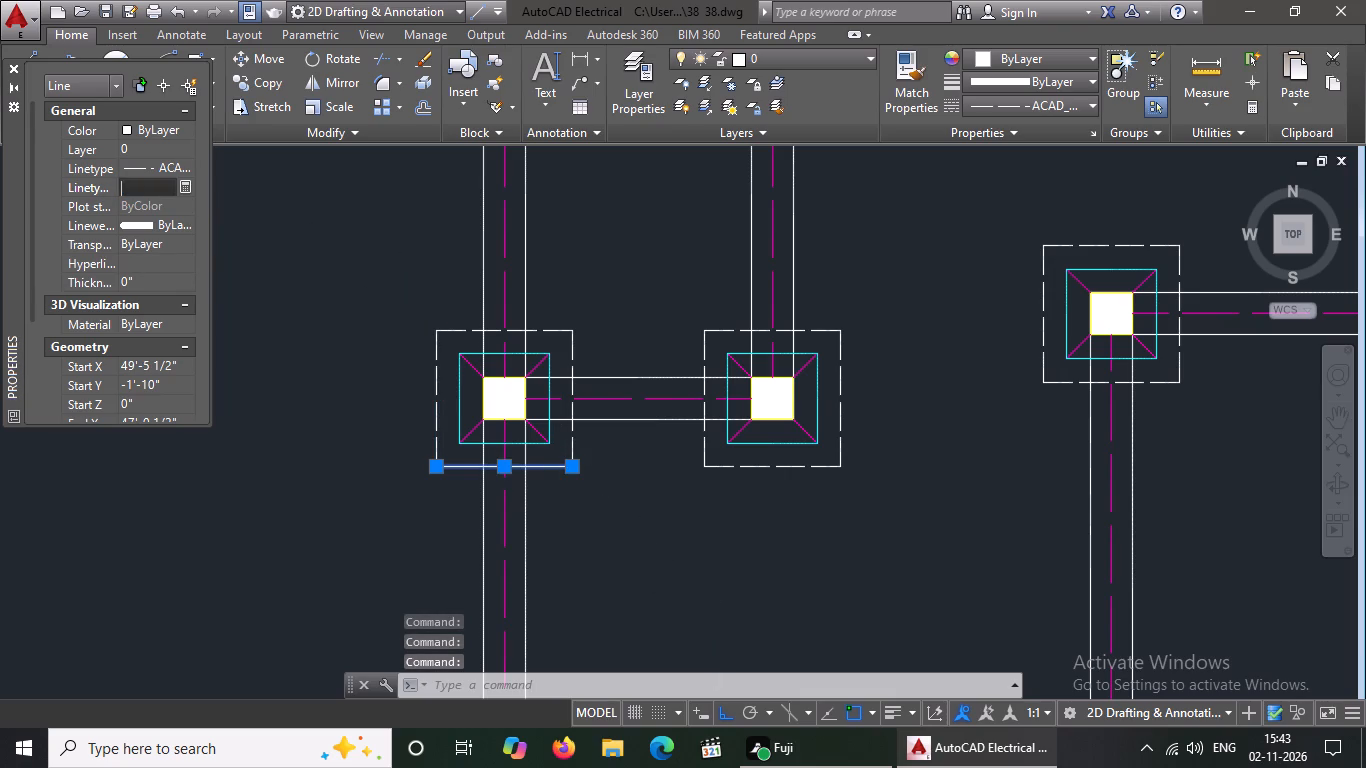
key(BackSpace)
text(0./5)
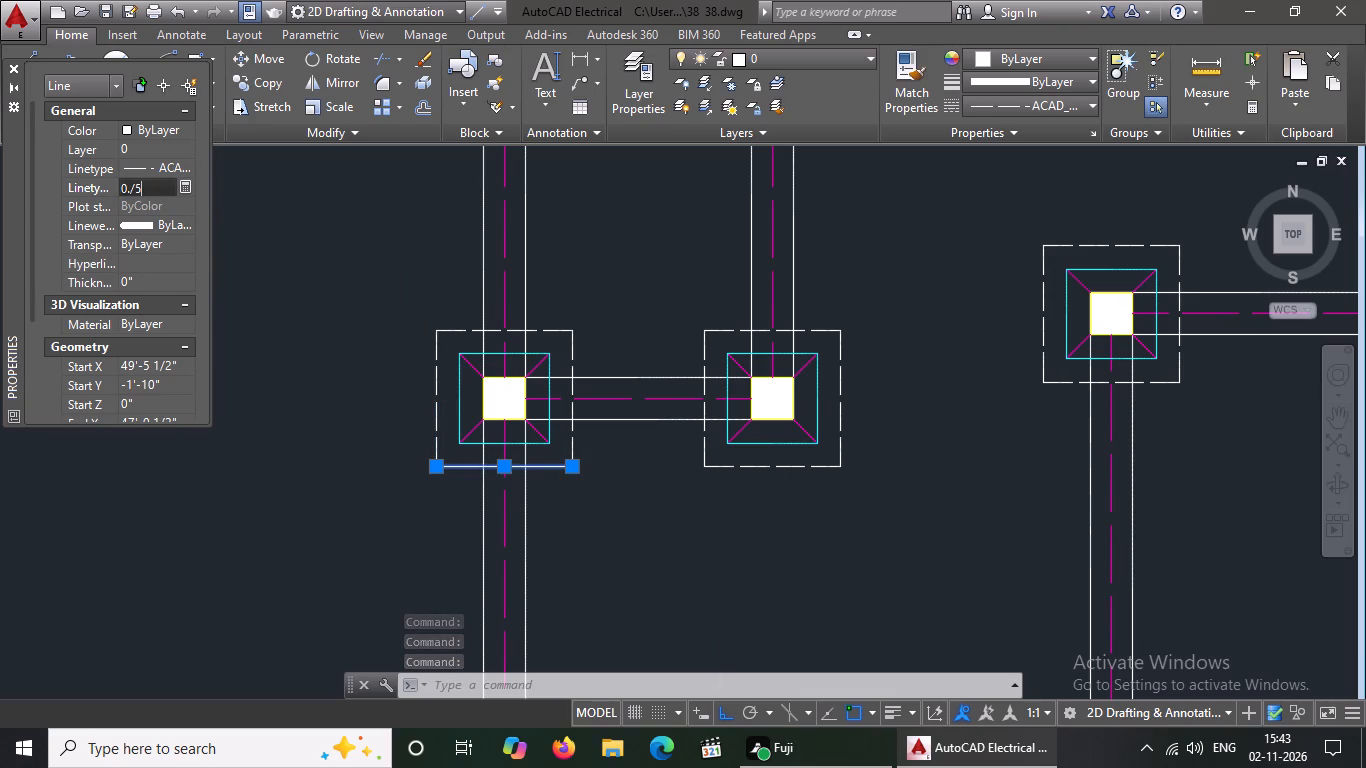
key(BackSpace)
key(BackSpace)
key(BackSpace)
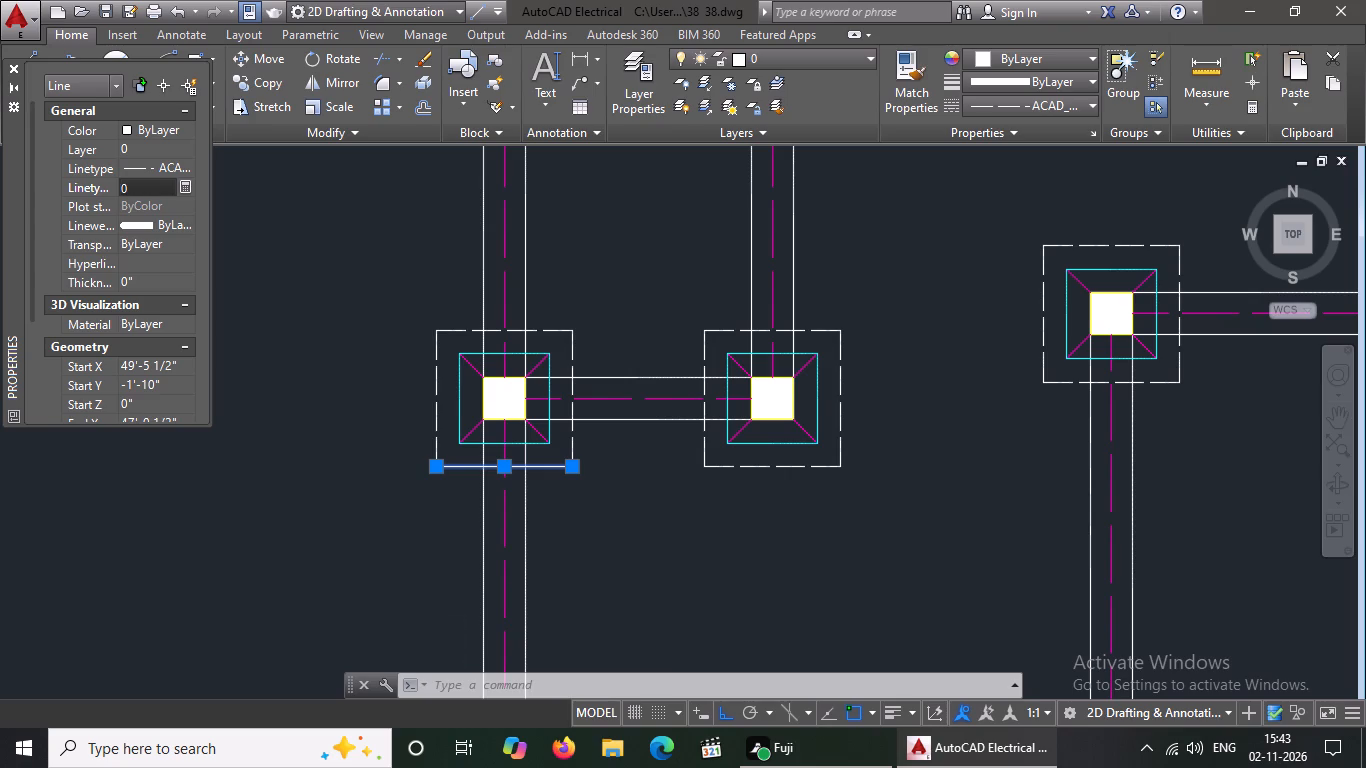
key(BackSpace)
key(BackSpace)
text(0.5)
key(Return)
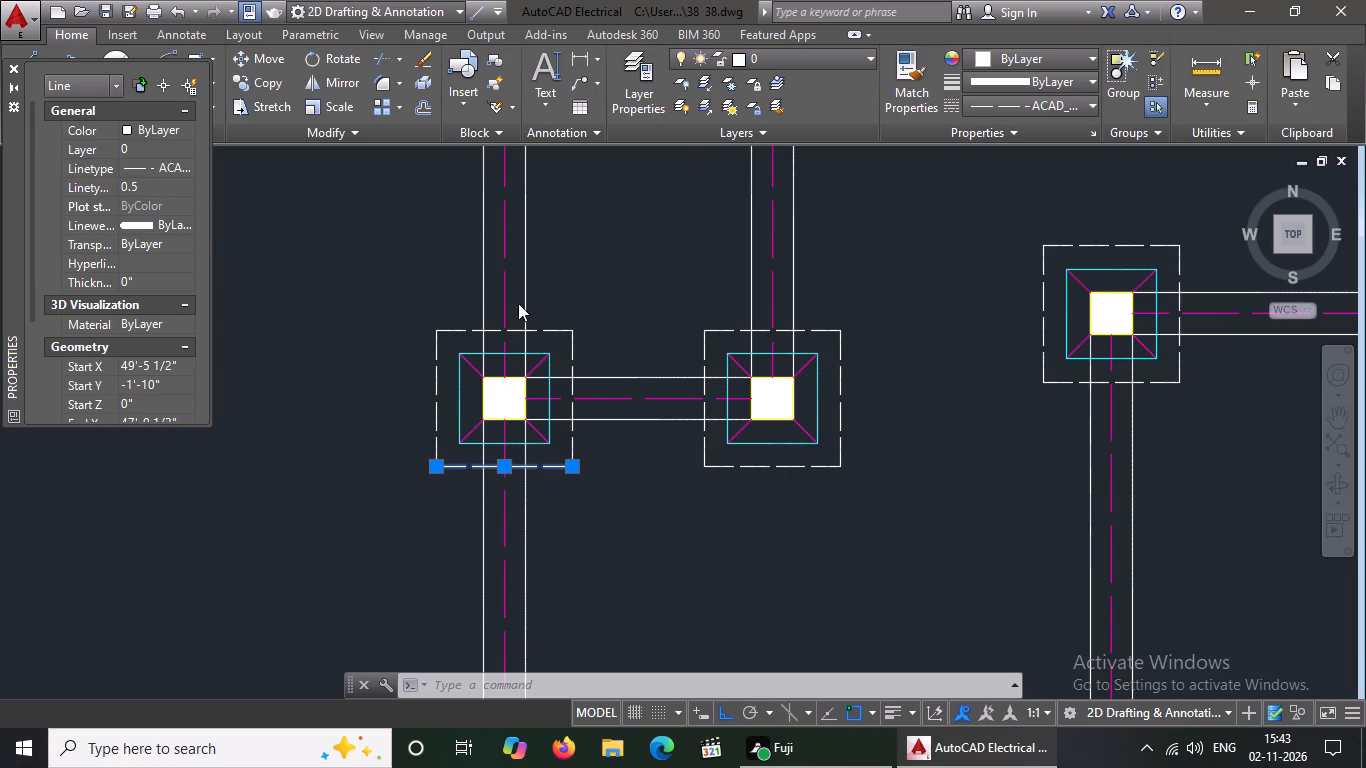
scroll(819, 392, down, 2)
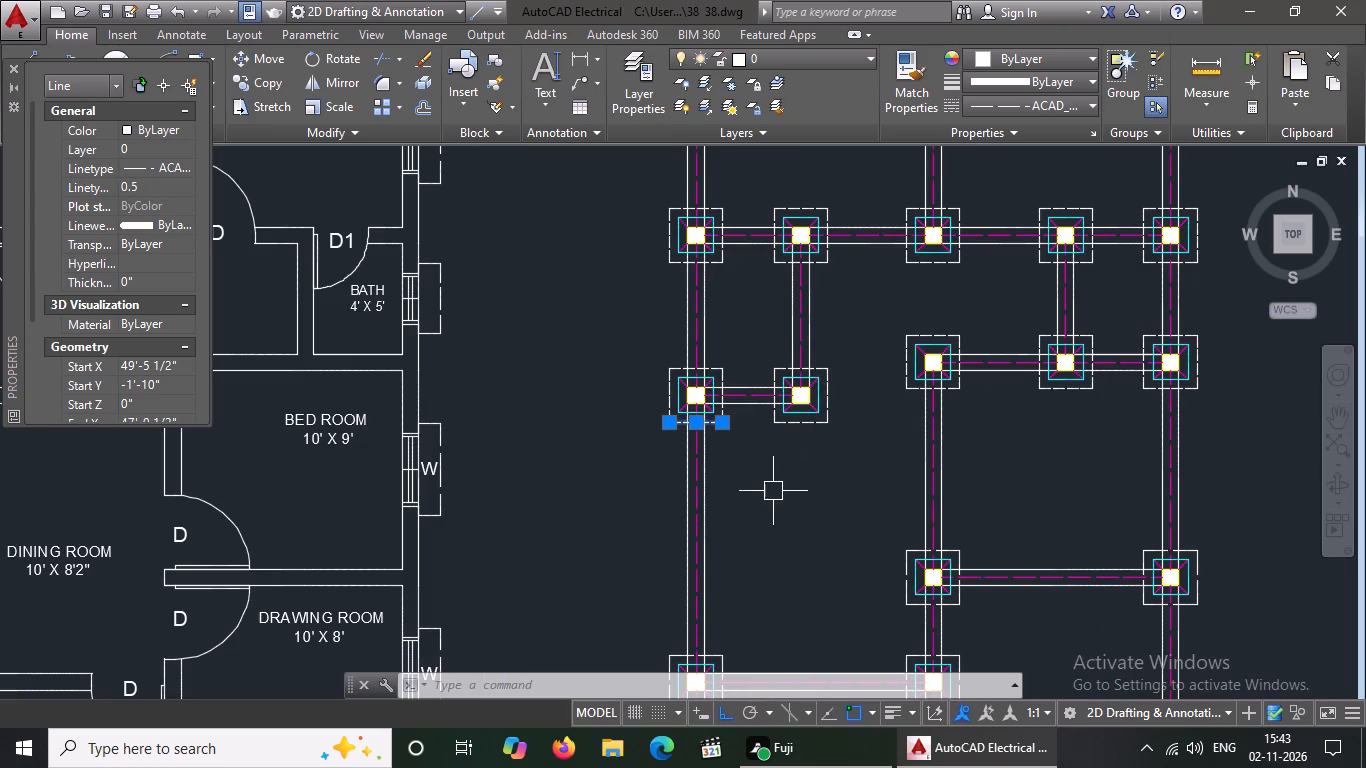
key(Escape)
Examine the footings south and east of the two-footing row for outer outlines whose dash scale still needs adjusting.
scroll(788, 486, up, 2)
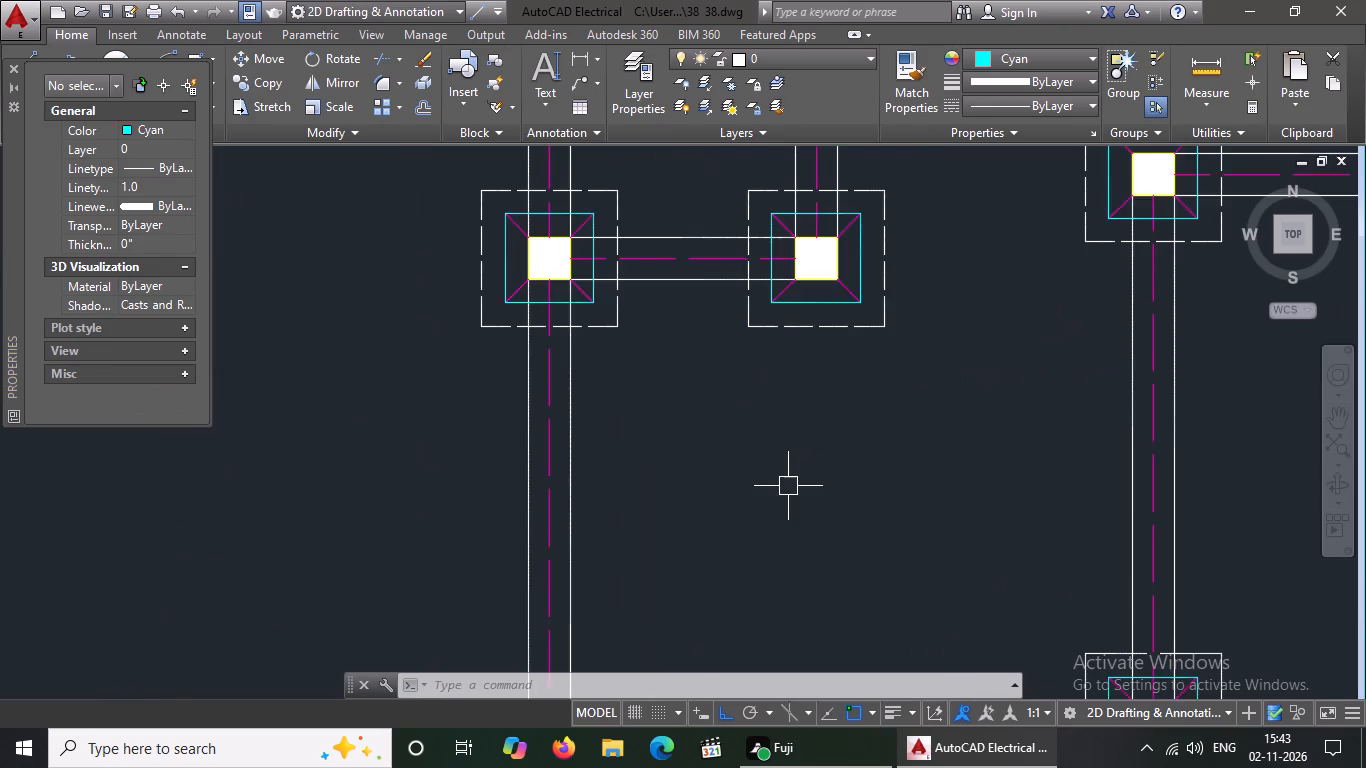
scroll(788, 486, down, 2)
scroll(1208, 414, up, 2)
scroll(1212, 411, down, 1)
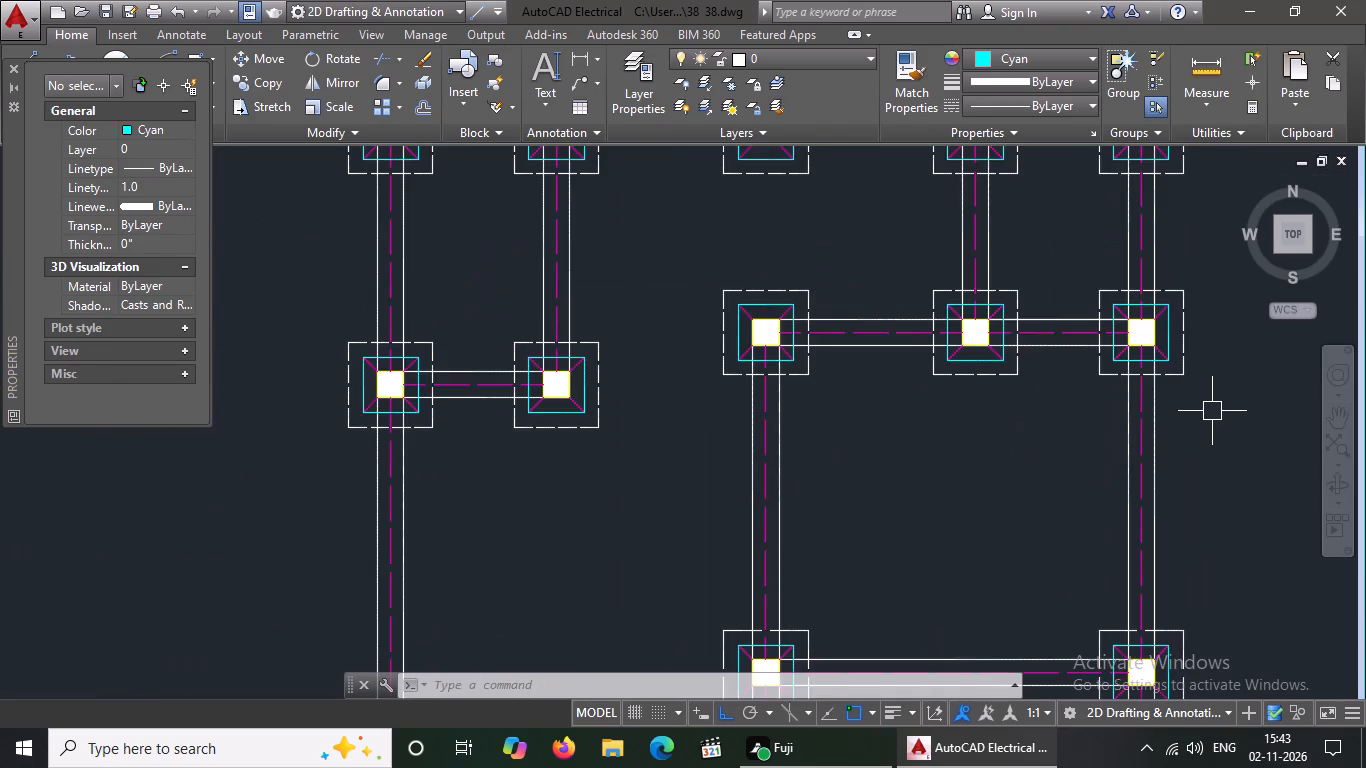
scroll(1212, 411, down, 3)
scroll(1193, 506, up, 2)
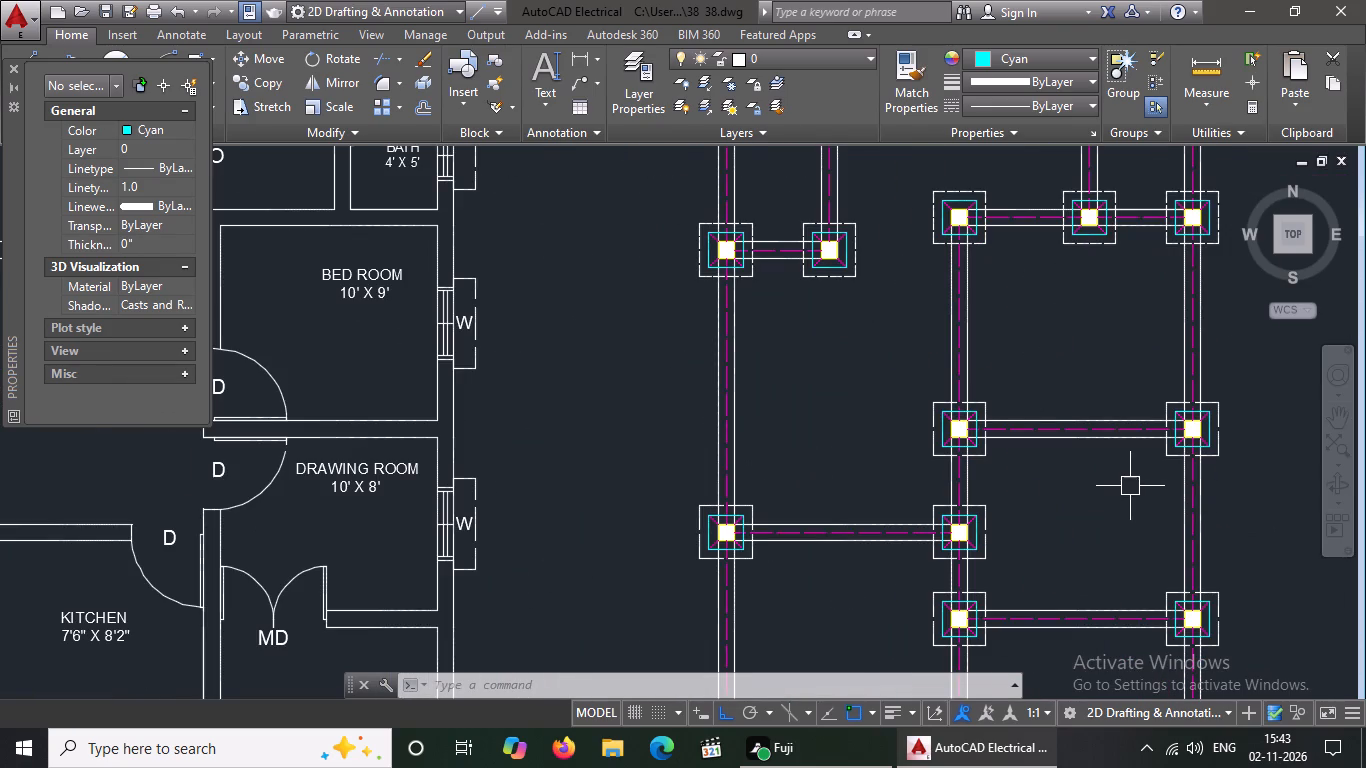
scroll(1285, 454, up, 3)
scroll(1240, 451, down, 4)
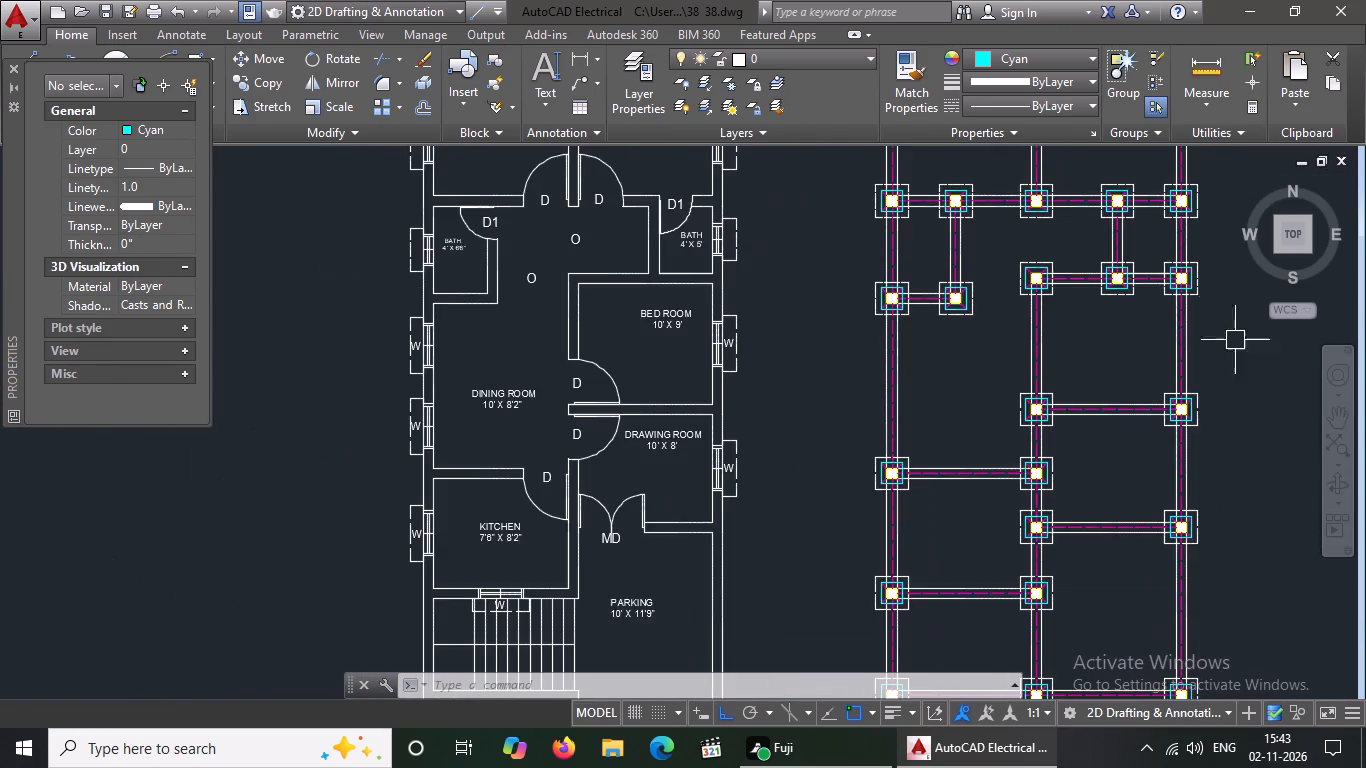
scroll(1228, 271, up, 2)
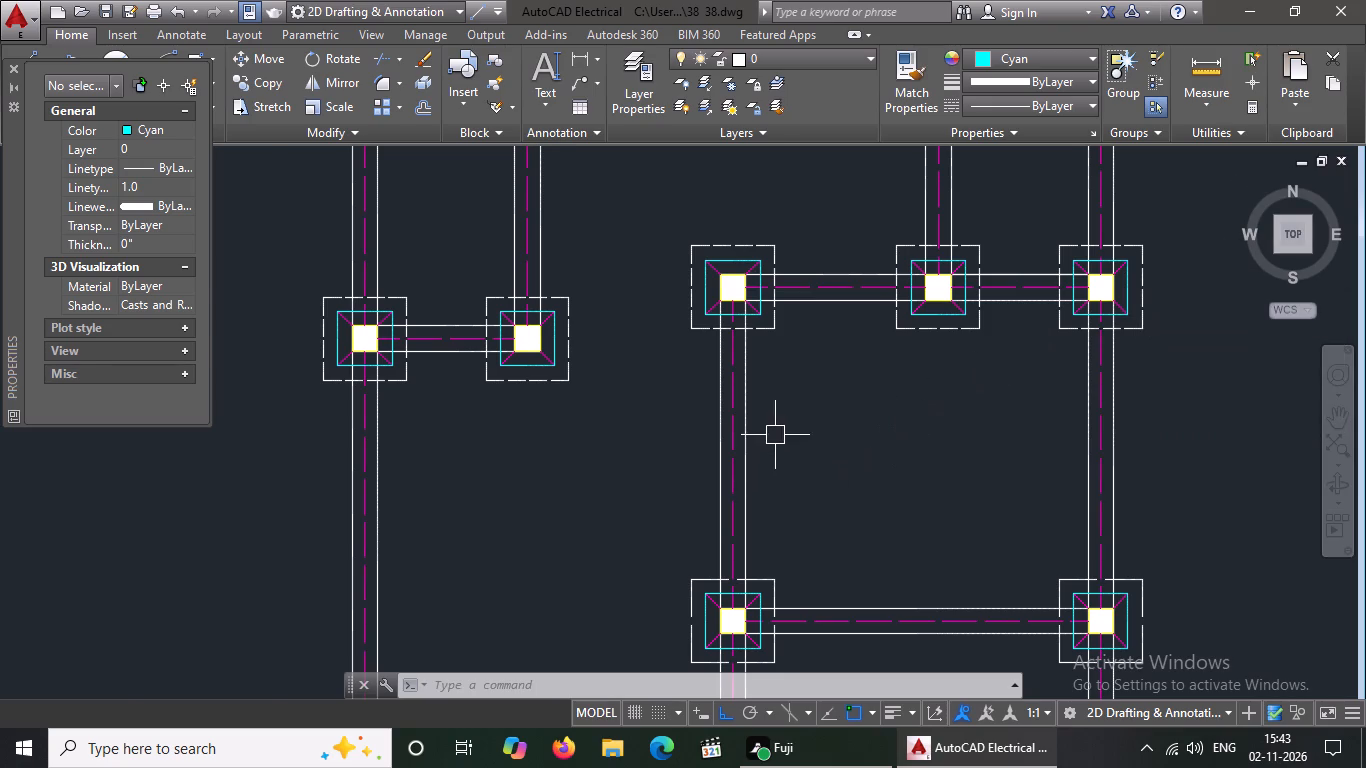
scroll(775, 435, down, 1)
scroll(748, 619, up, 2)
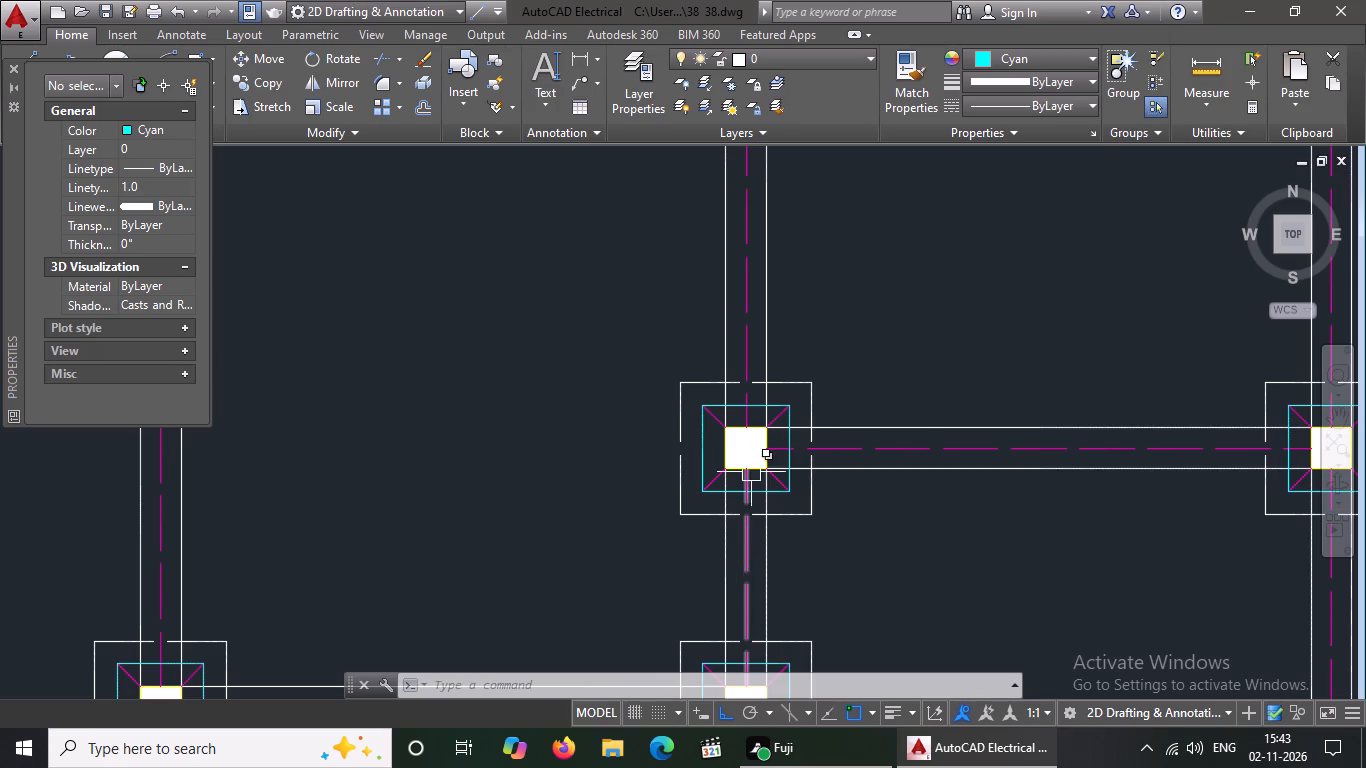
scroll(753, 456, down, 3)
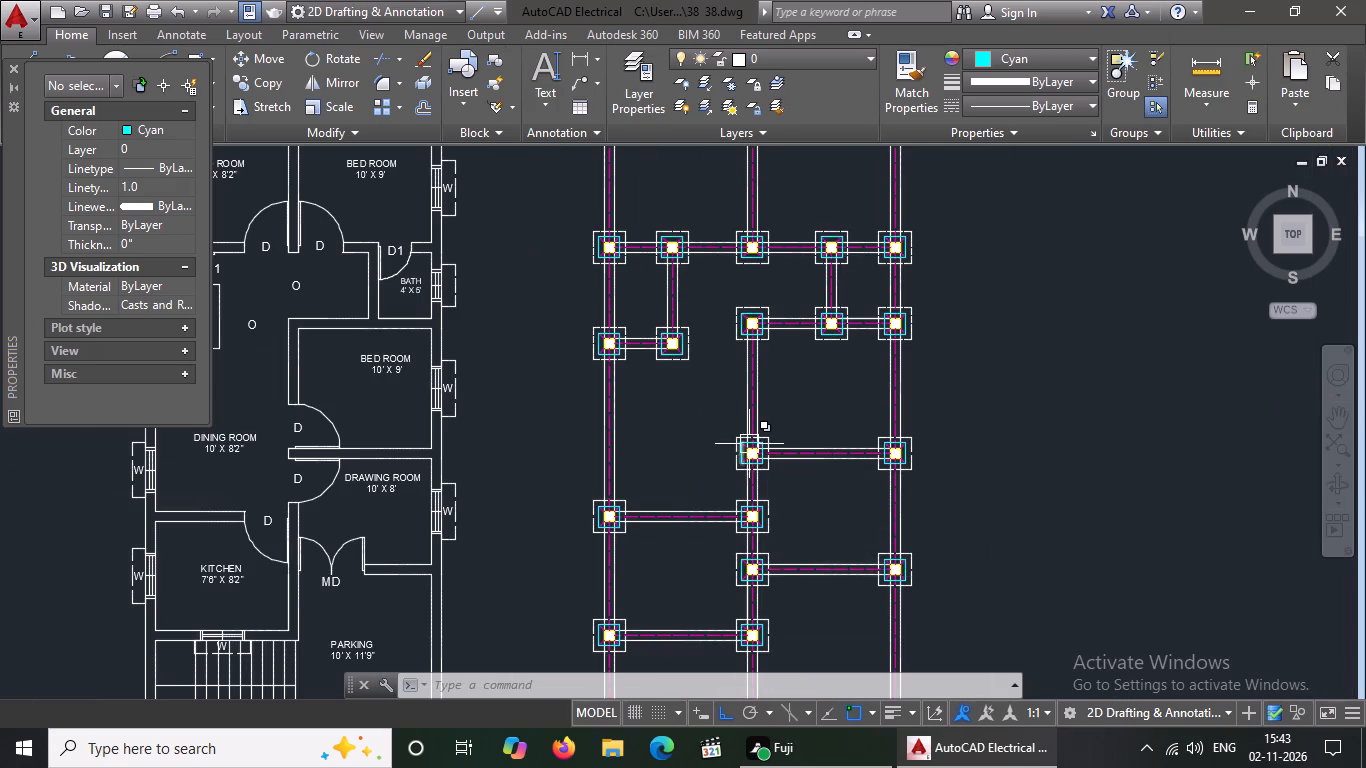
Set the linetype scale to 0.5 for the outer outline's north side on the west footing of the row directly south of the three-footing row.
scroll(749, 435, up, 2)
click(780, 442)
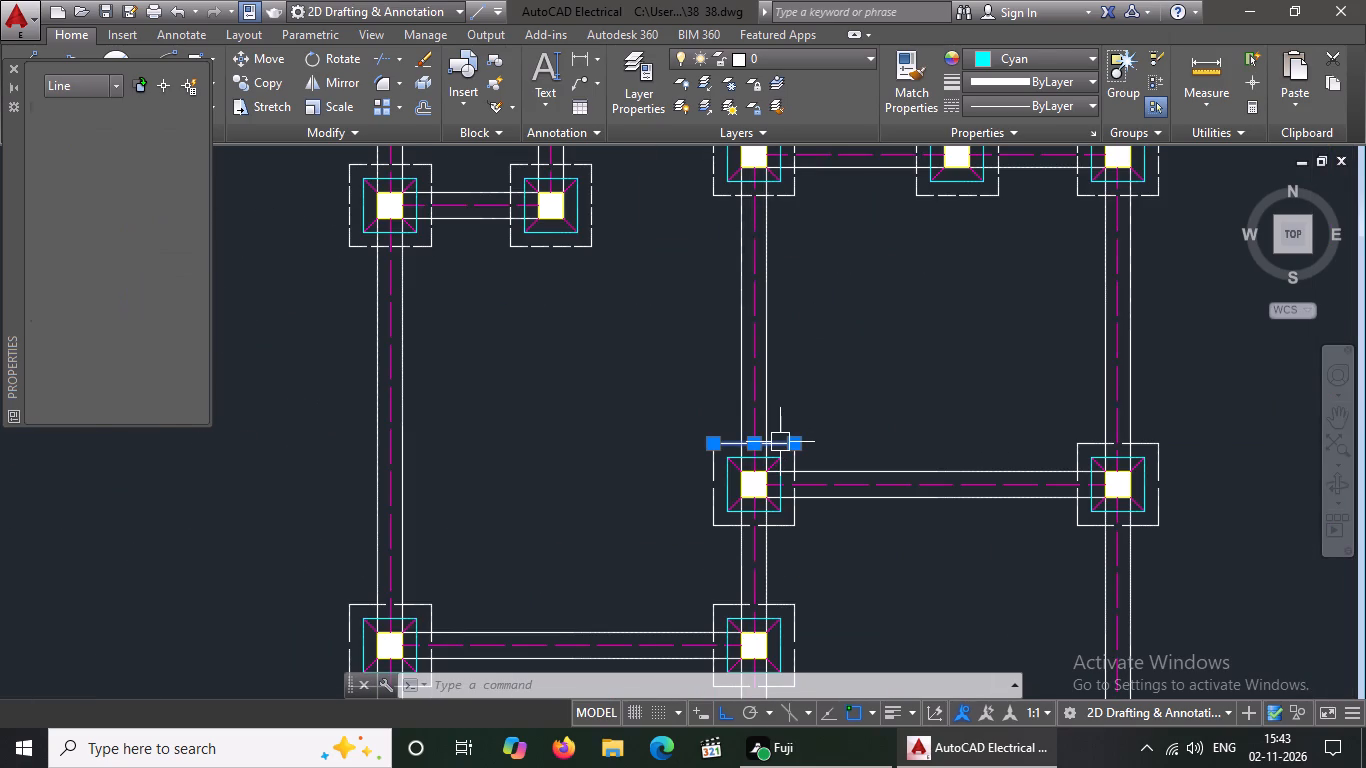
click(157, 184)
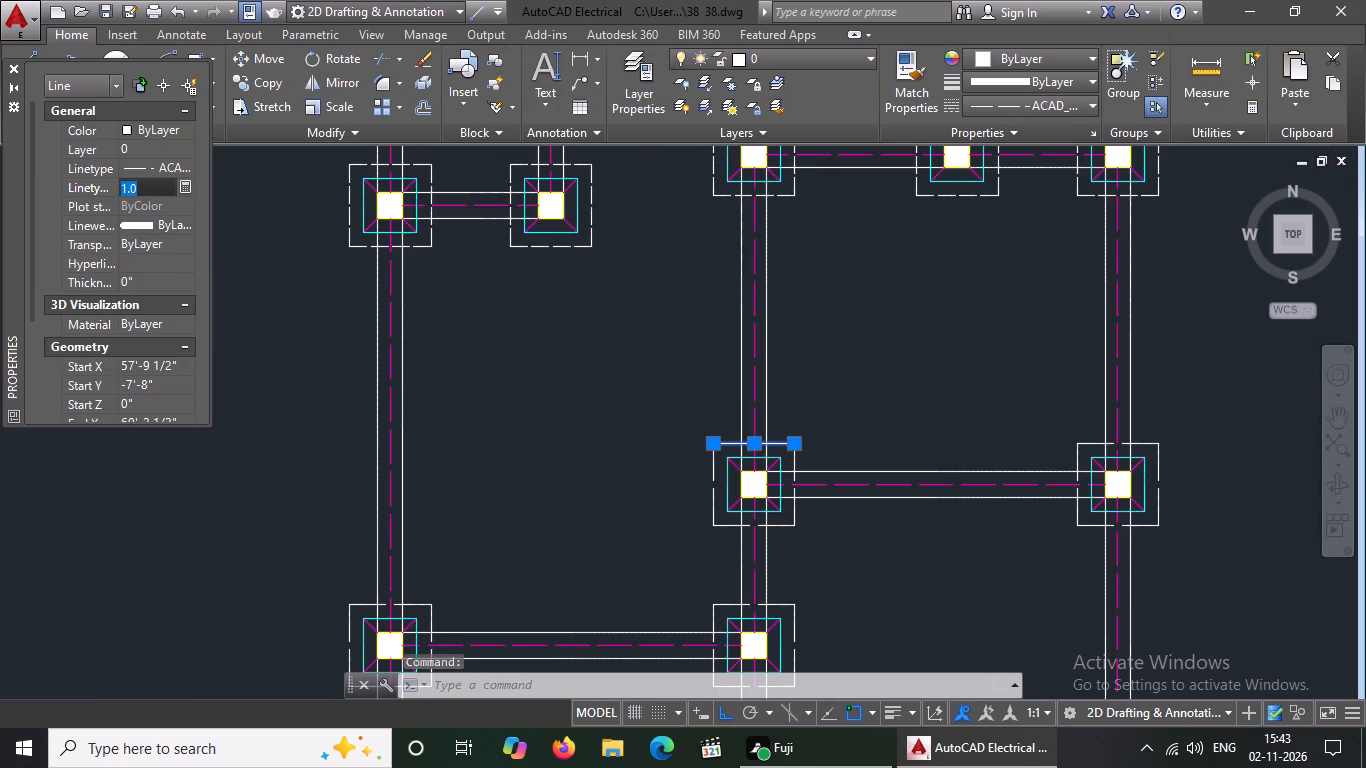
key(BackSpace)
key(BackSpace)
text(0.5)
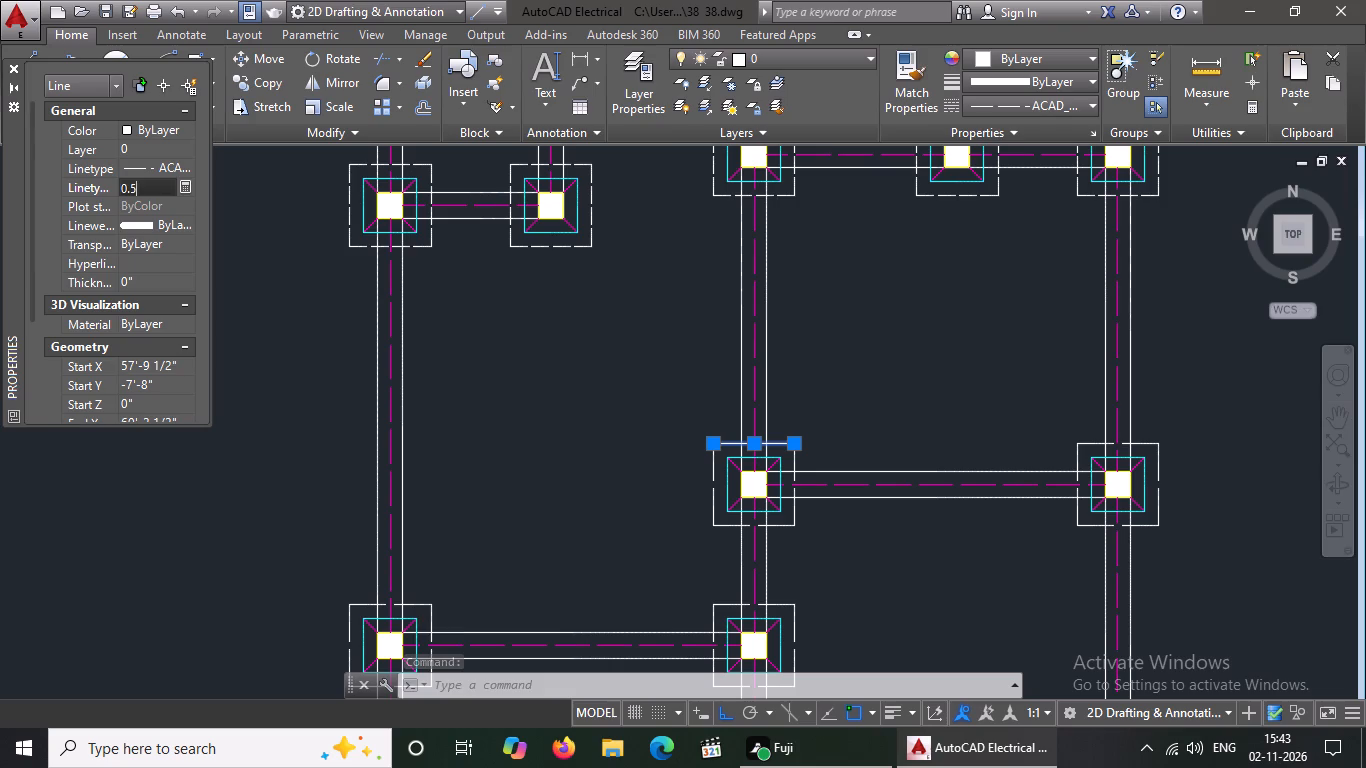
key(Return)
key(Escape)
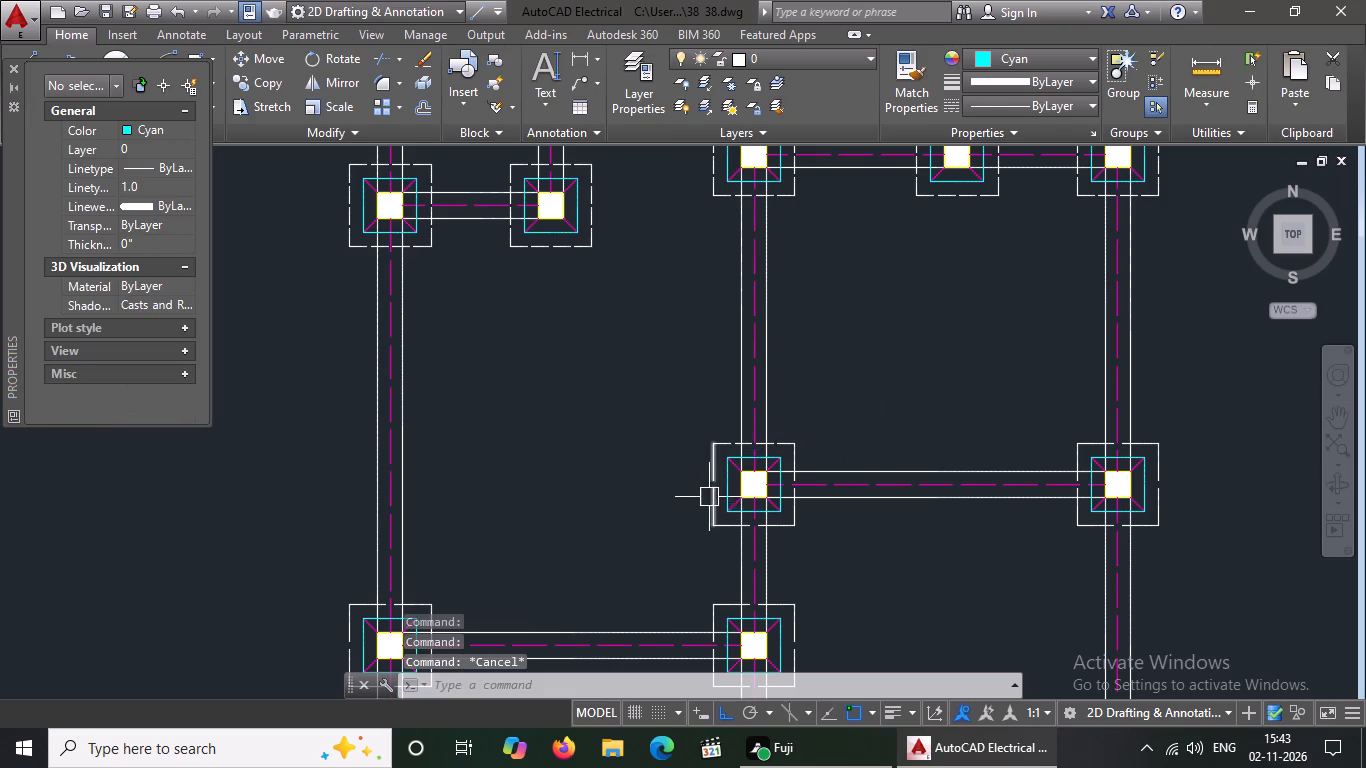
Set the linetype scale to 0.5 for the west side of the outer outline on that same west footing.
click(712, 492)
click(150, 188)
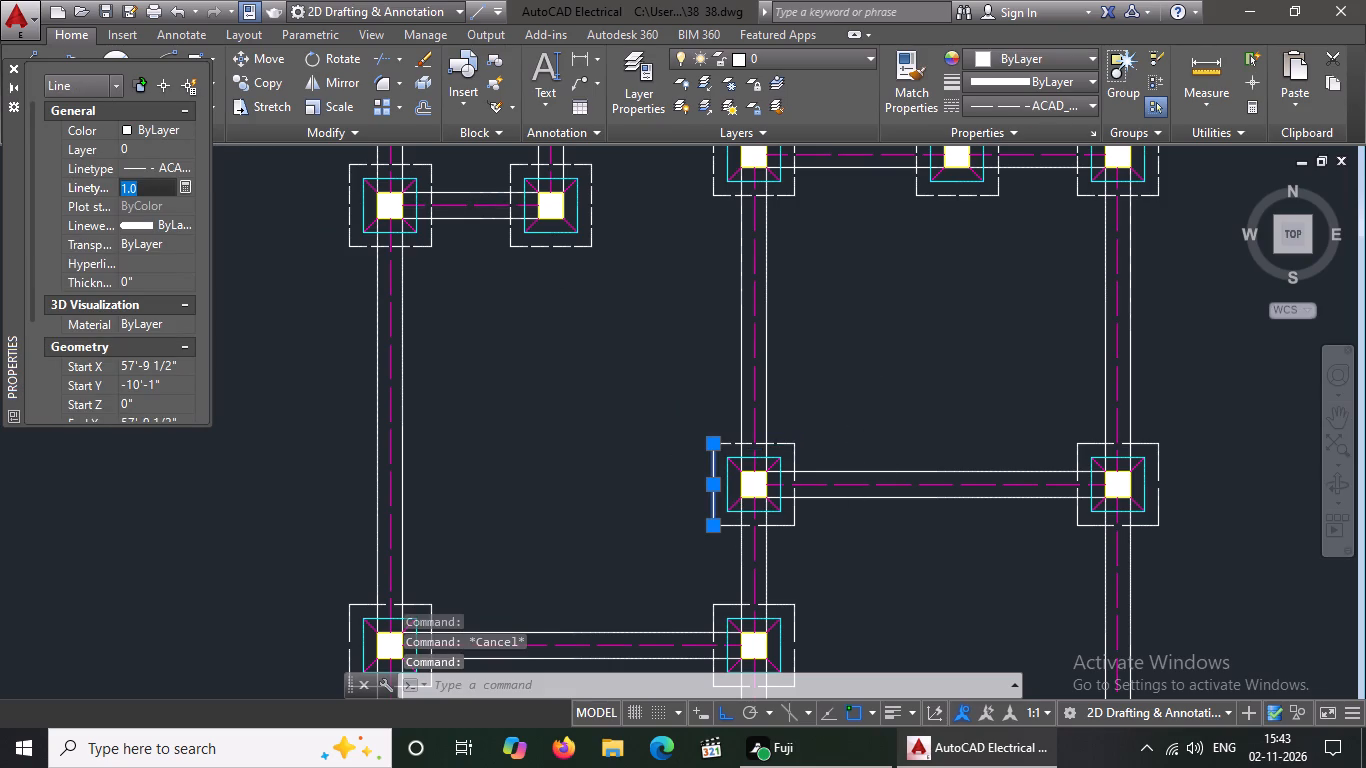
key(BackSpace)
key(BackSpace)
text(0.5)
key(Return)
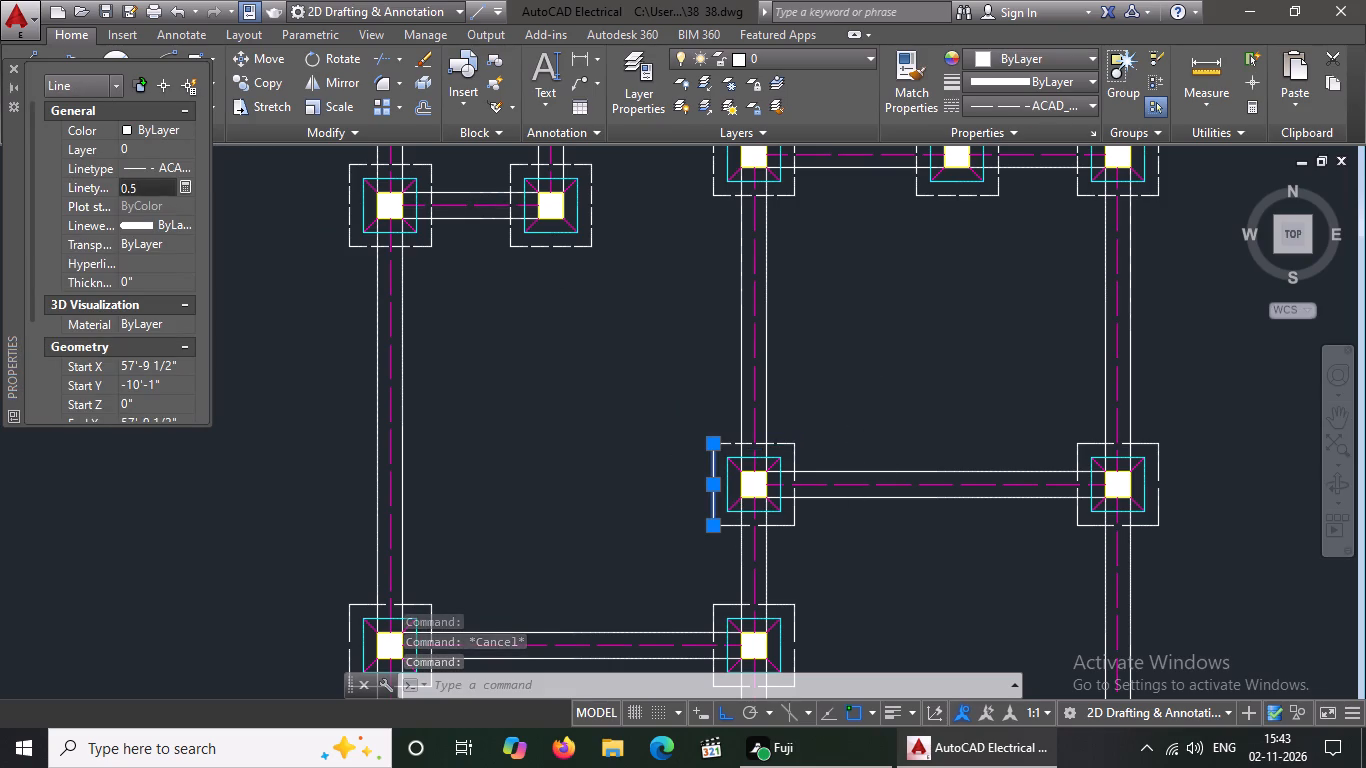
key(Escape)
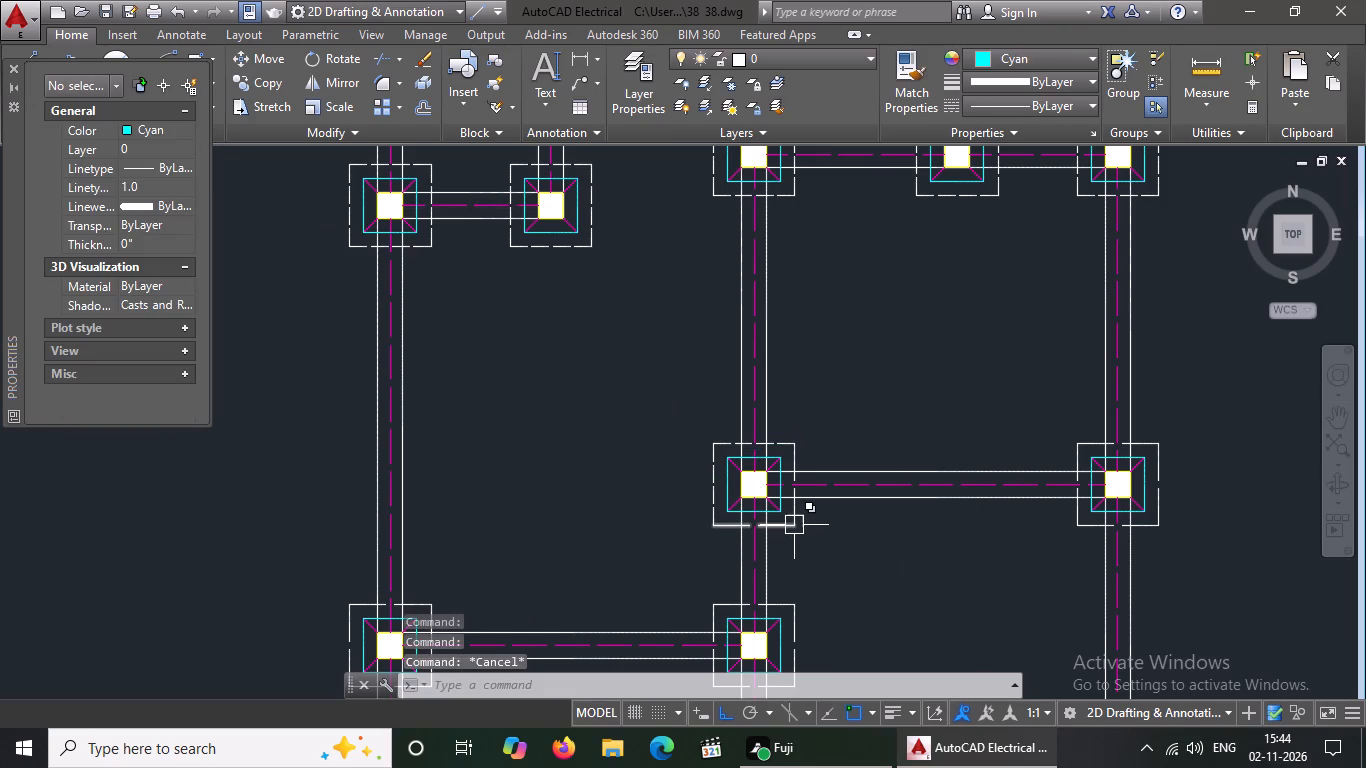
Set the linetype scale to 0.5 for the south side of the outer outline on that same west footing.
click(791, 523)
click(149, 184)
key(BackSpace)
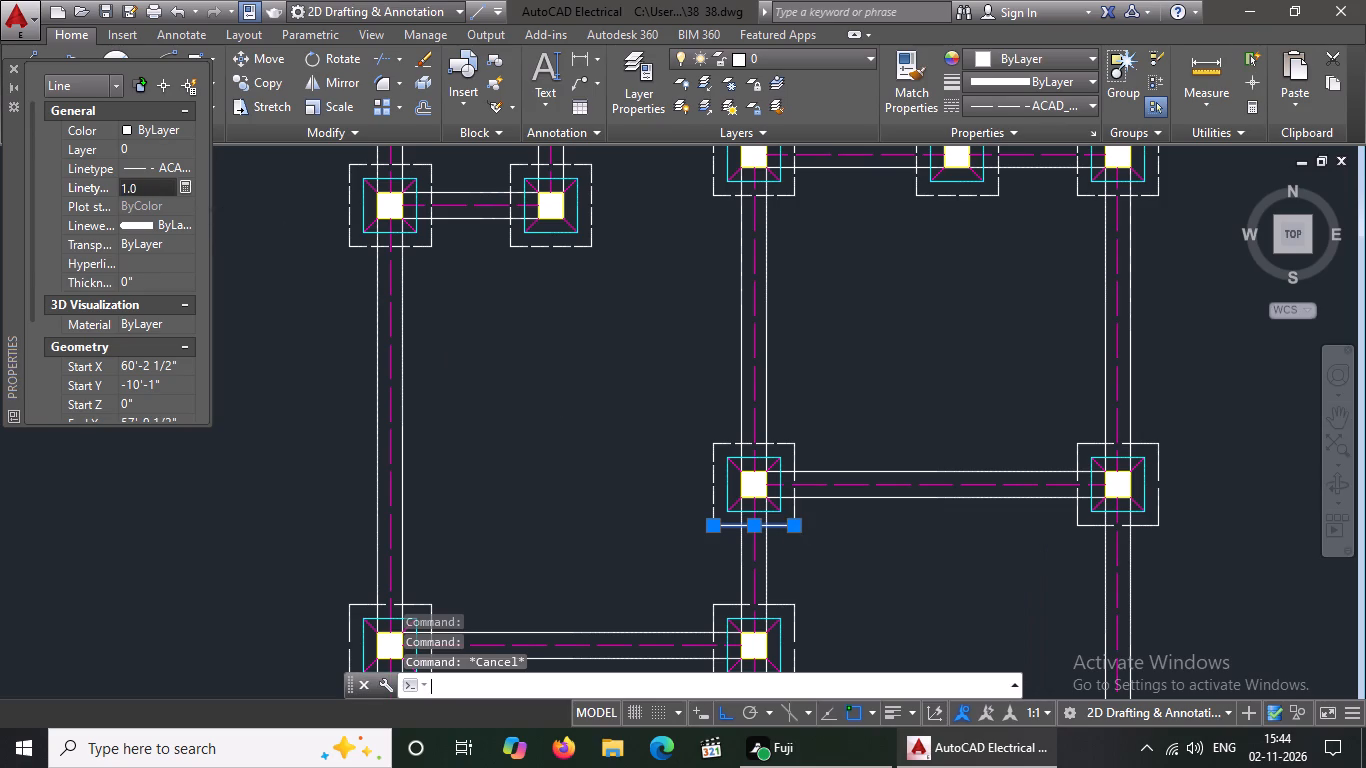
key(BackSpace)
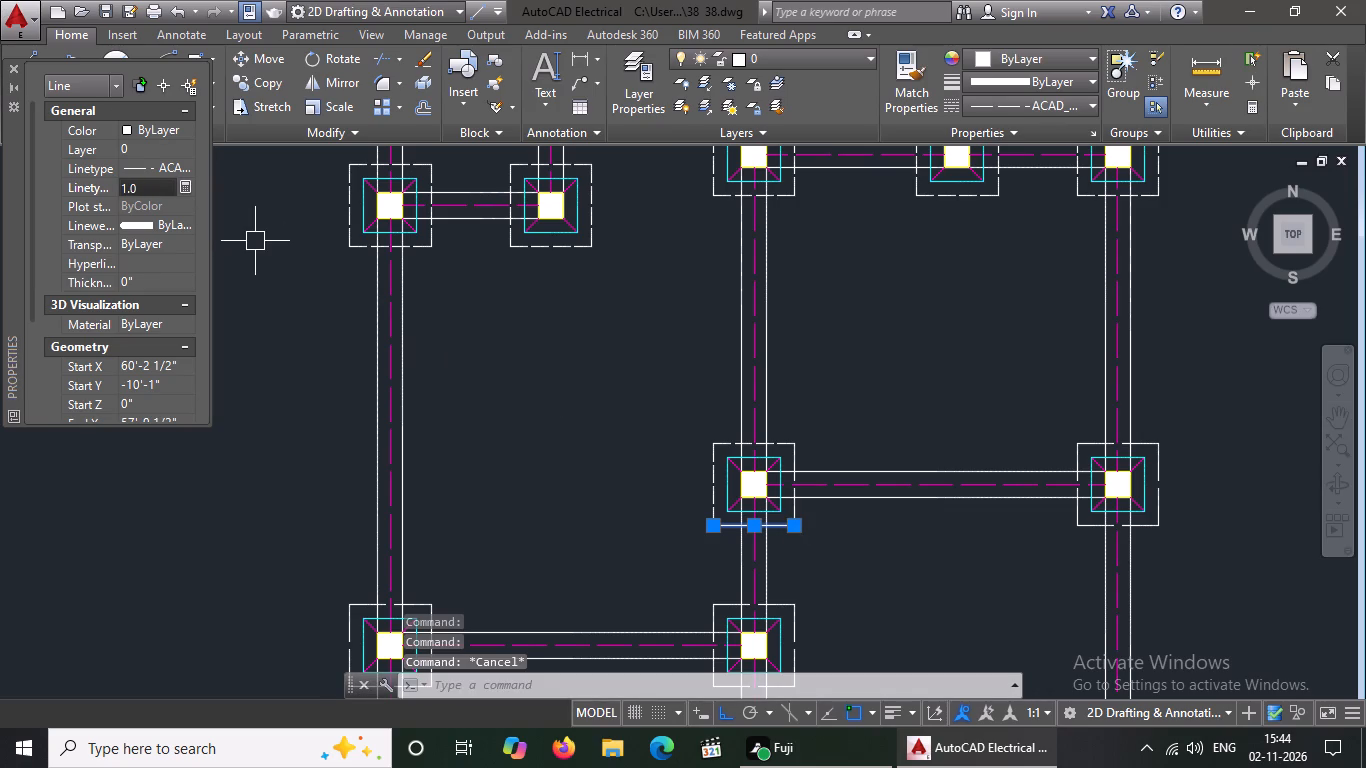
click(139, 188)
key(BackSpace)
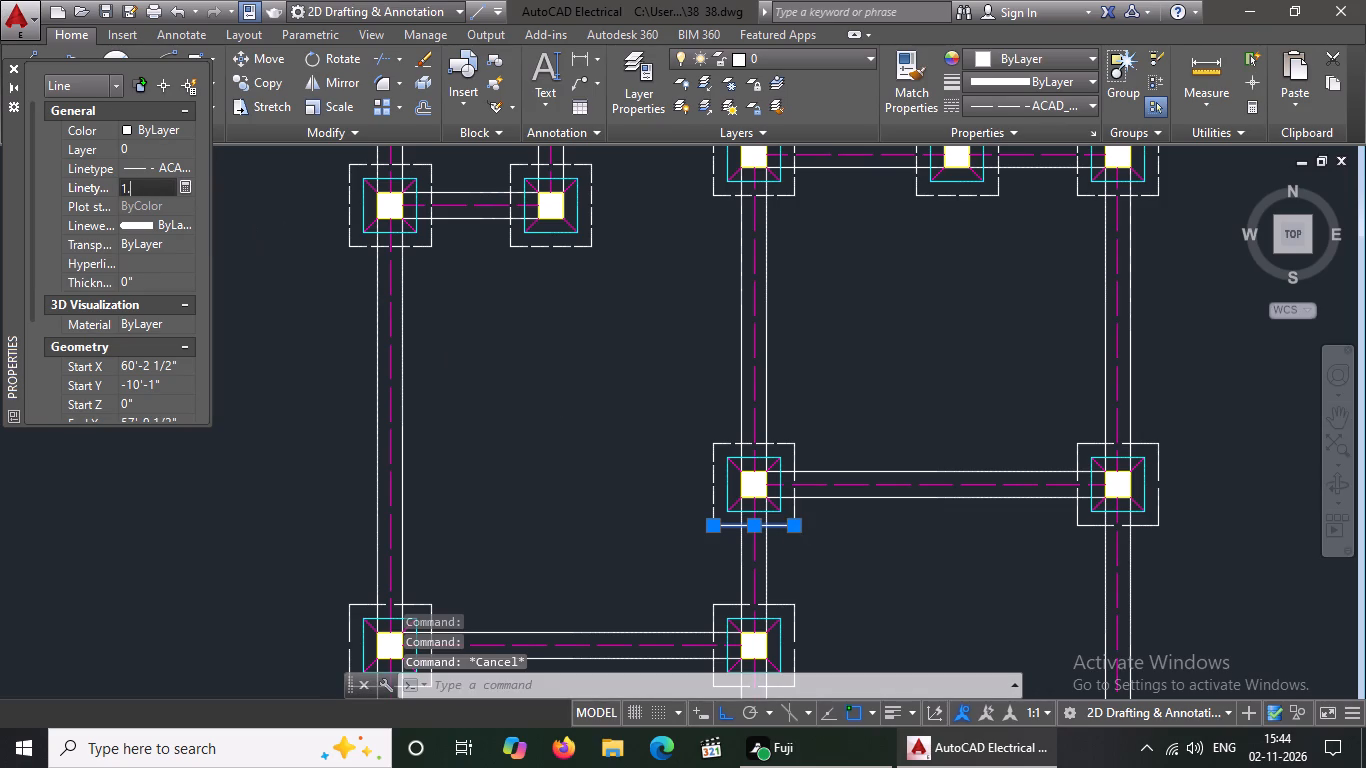
key(BackSpace)
key(BackSpace)
key(BackSpace)
text(0.5)
key(Return)
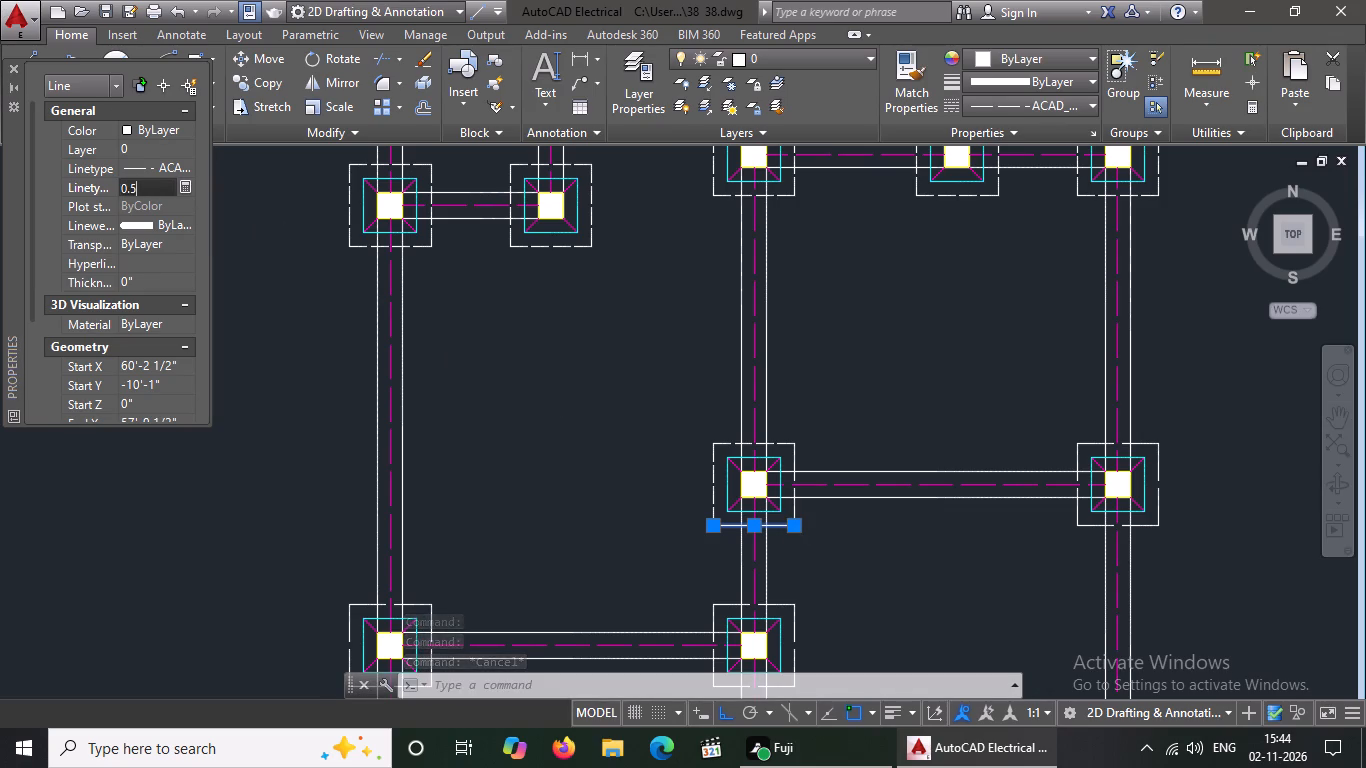
key(Escape)
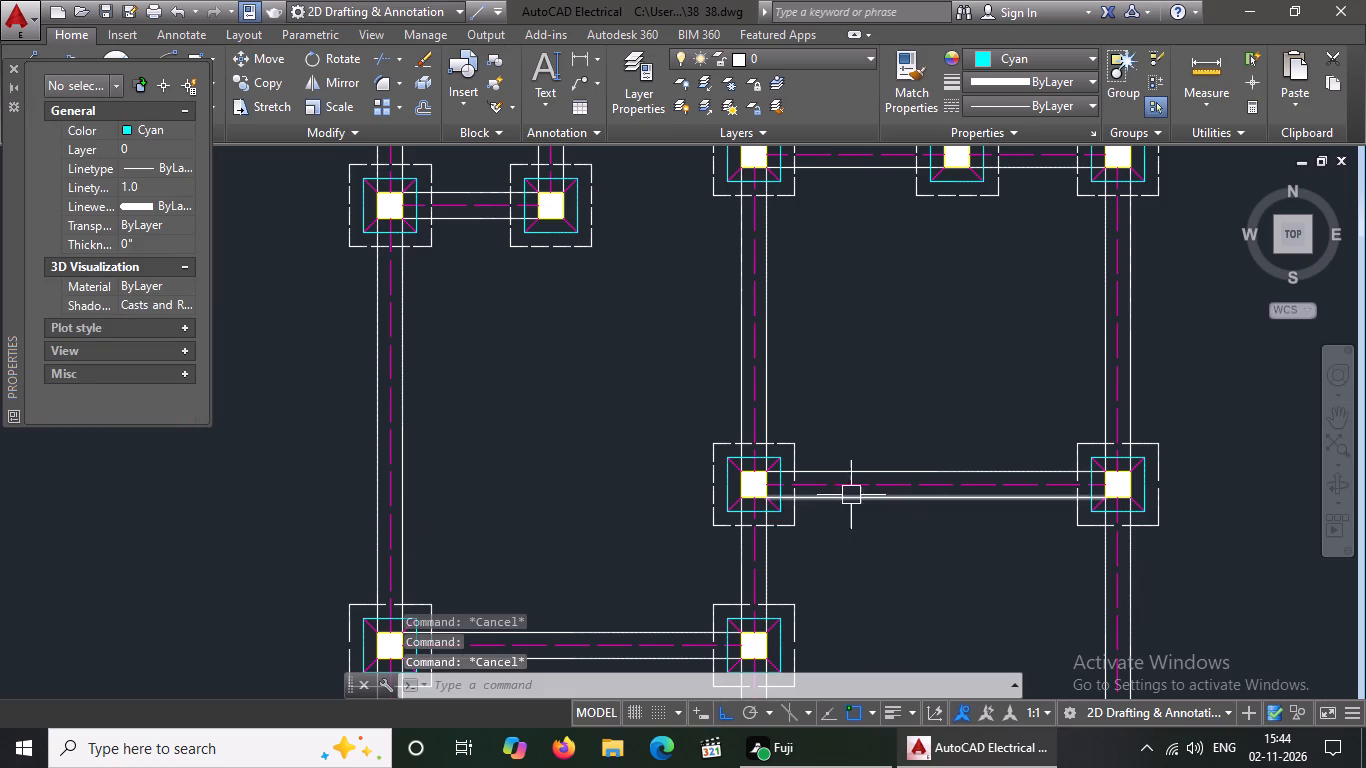
Set the linetype scale to 0.5 for the east side of the outer outline on that same west footing.
scroll(821, 459, up, 1)
click(780, 455)
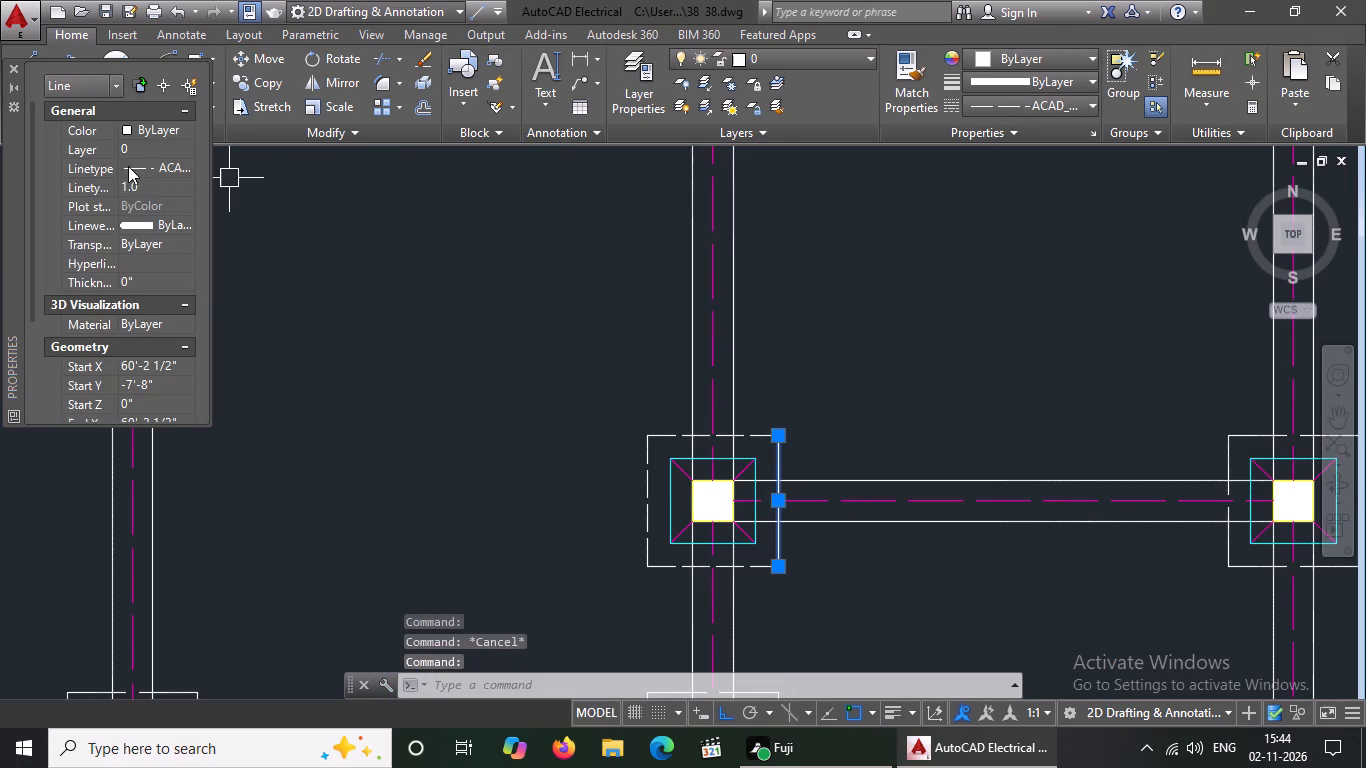
click(148, 183)
key(BackSpace)
key(BackSpace)
key(BackSpace)
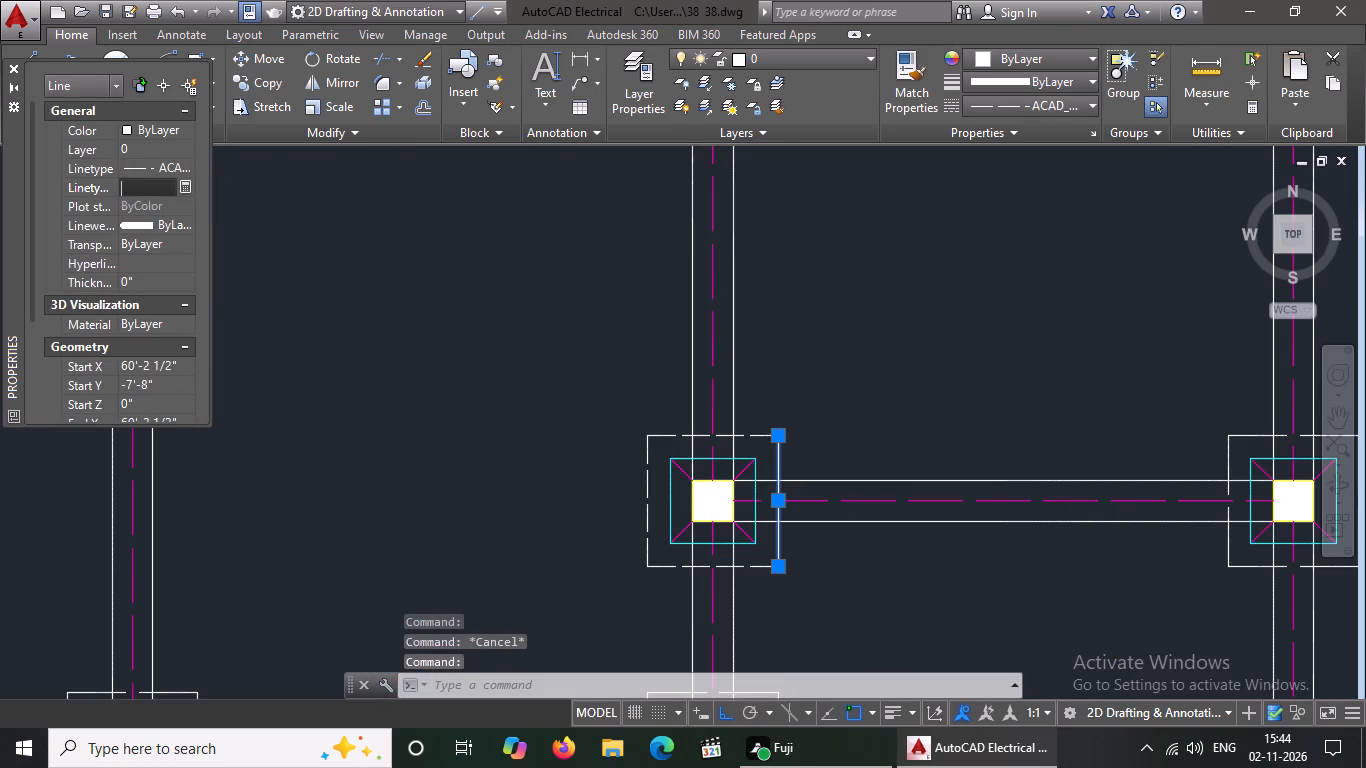
key(BackSpace)
text(0.5)
key(Return)
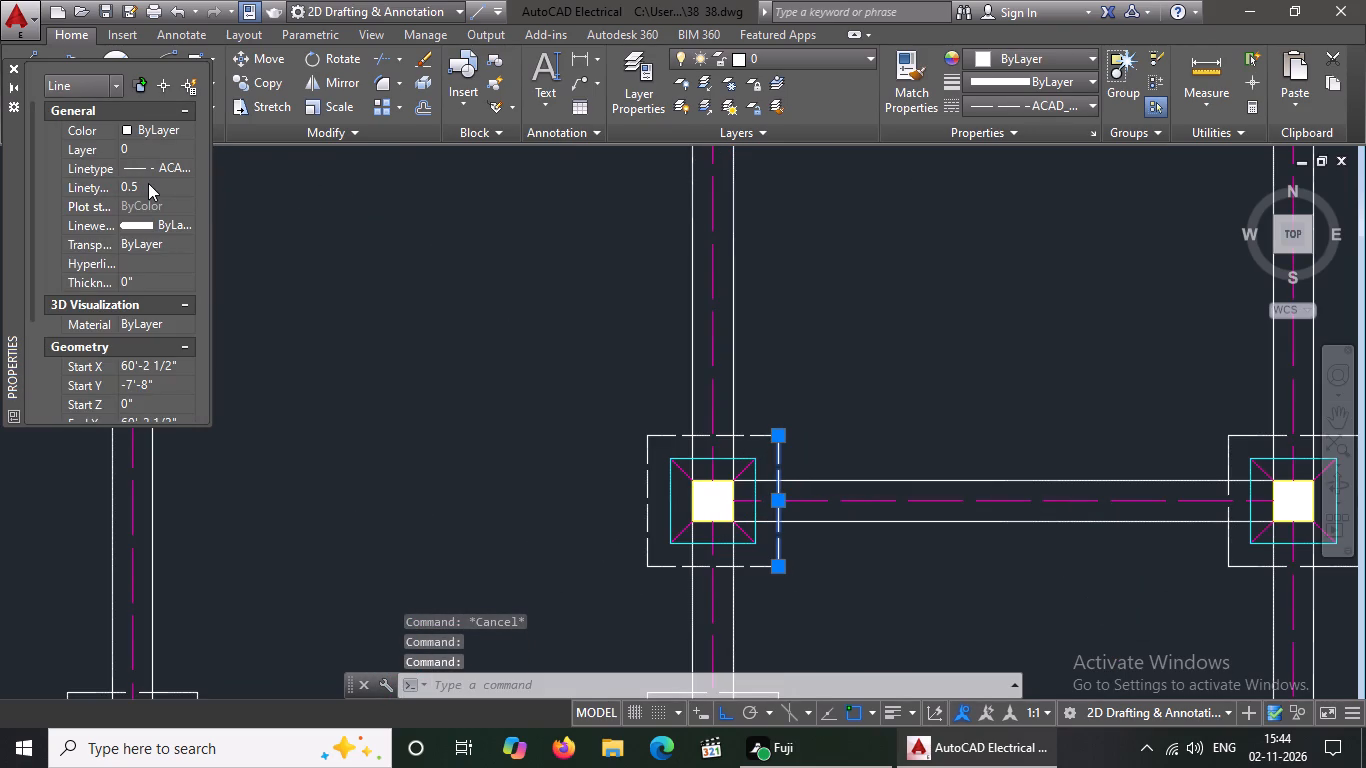
key(Escape)
Set the linetype scale to 0.5 for the north side of the outer outline on the same row's east footing.
scroll(917, 463, down, 2)
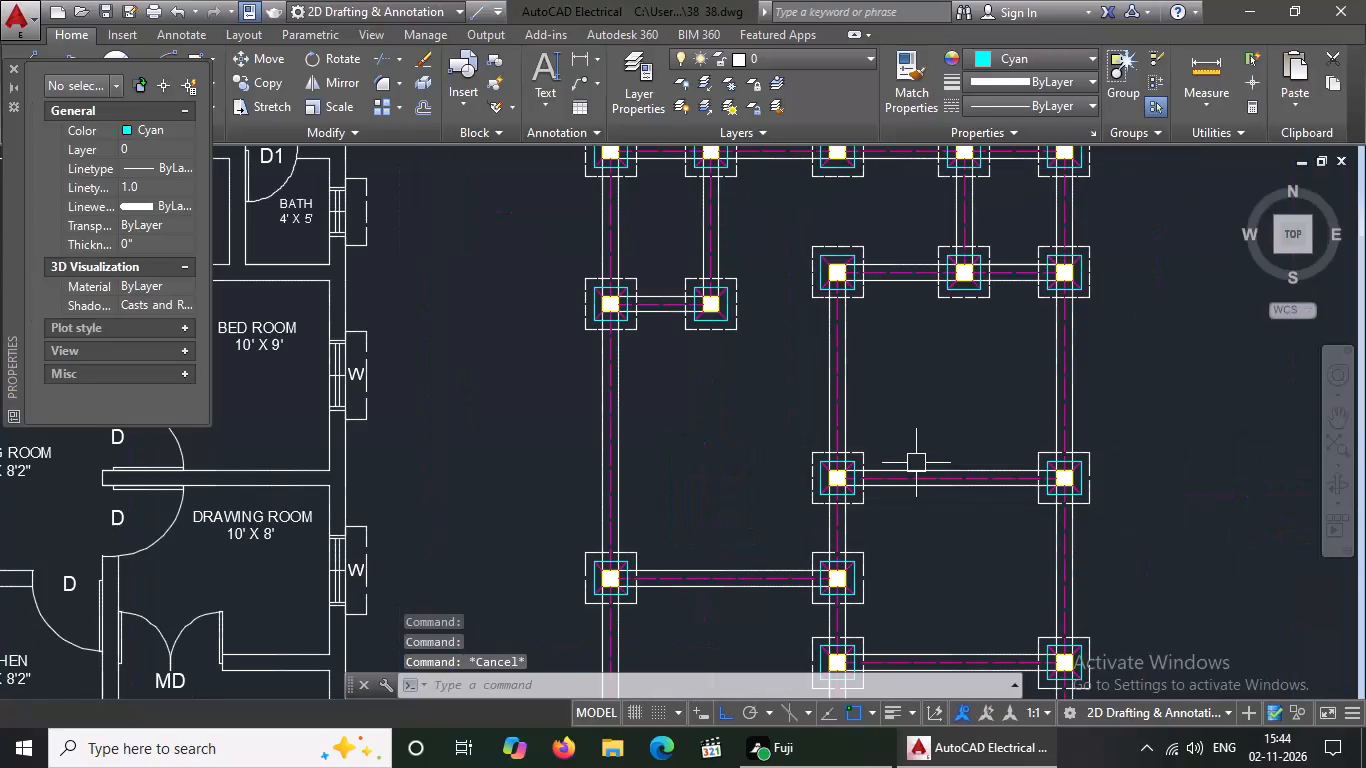
key(Escape)
scroll(1083, 464, up, 2)
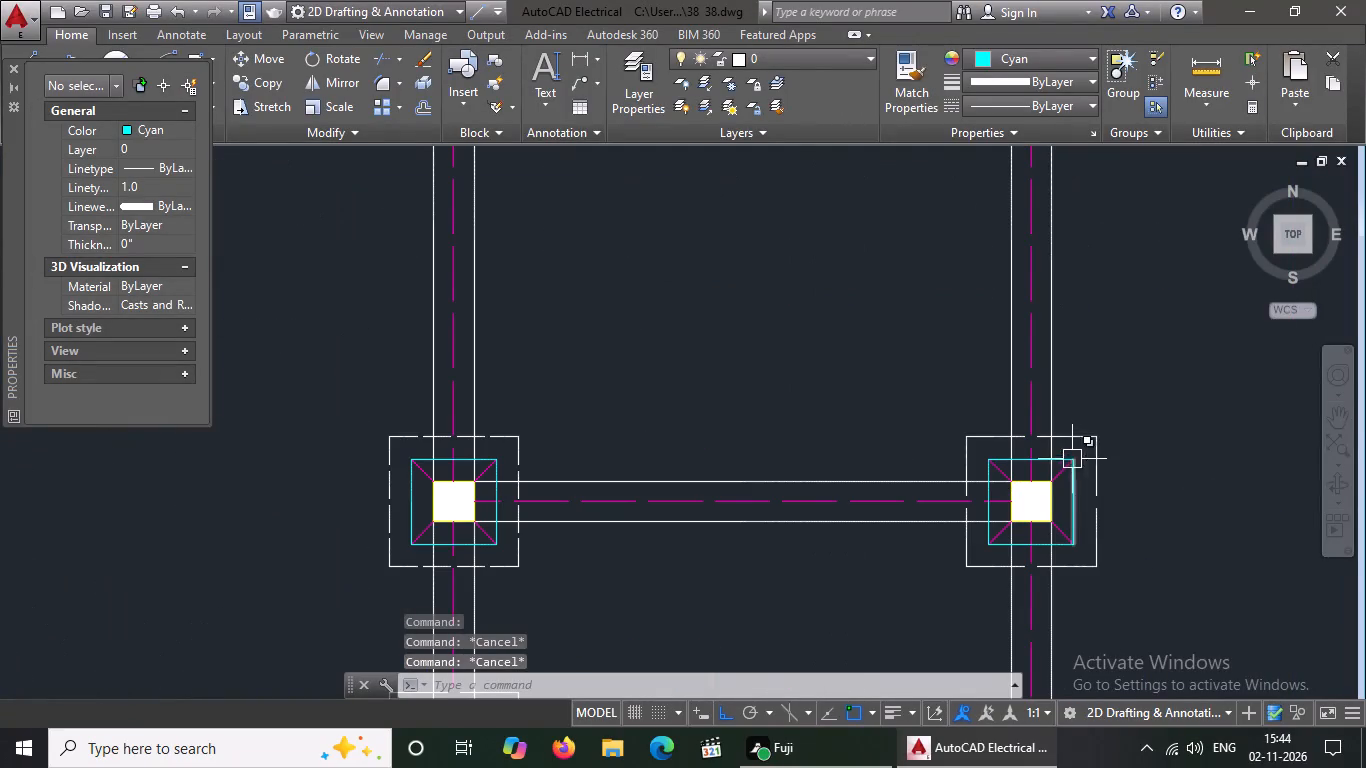
click(1081, 429)
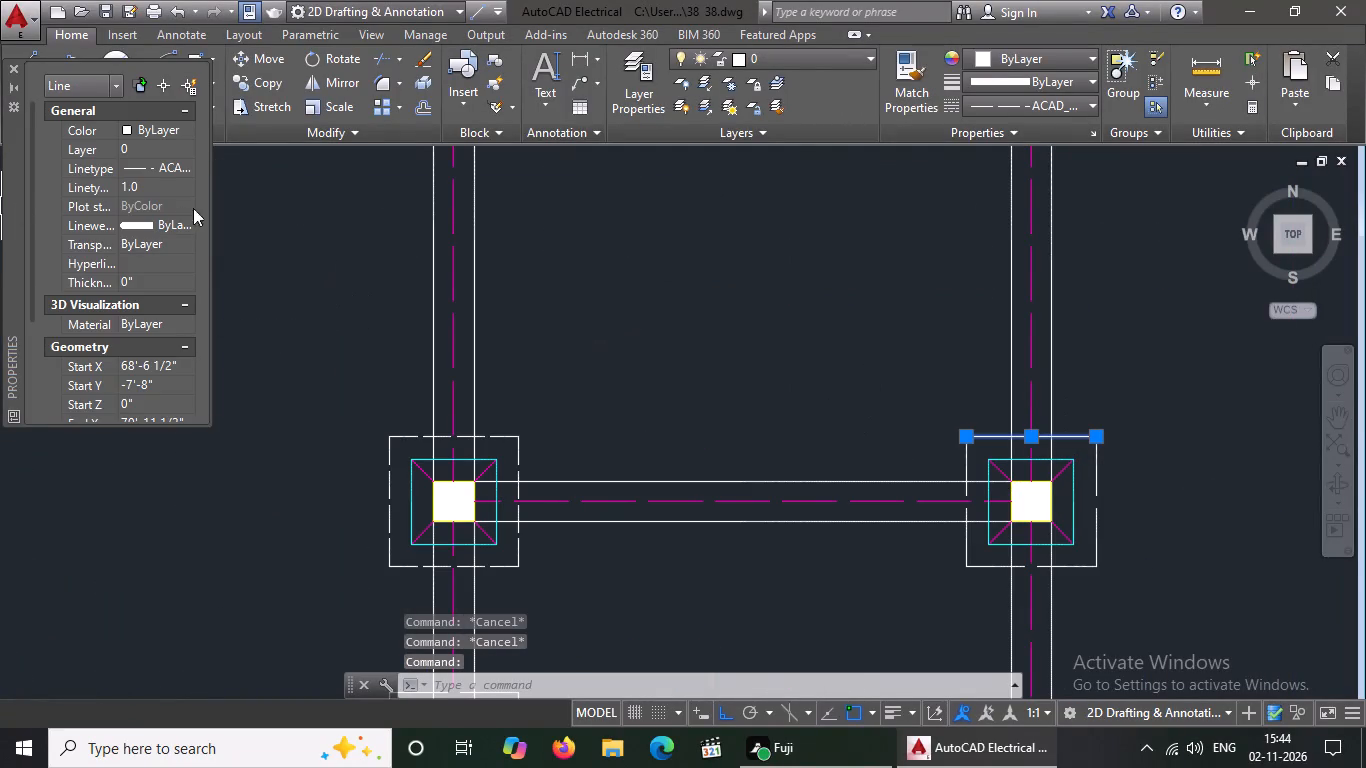
click(159, 187)
key(BackSpace)
key(BackSpace)
text(0.5)
key(Return)
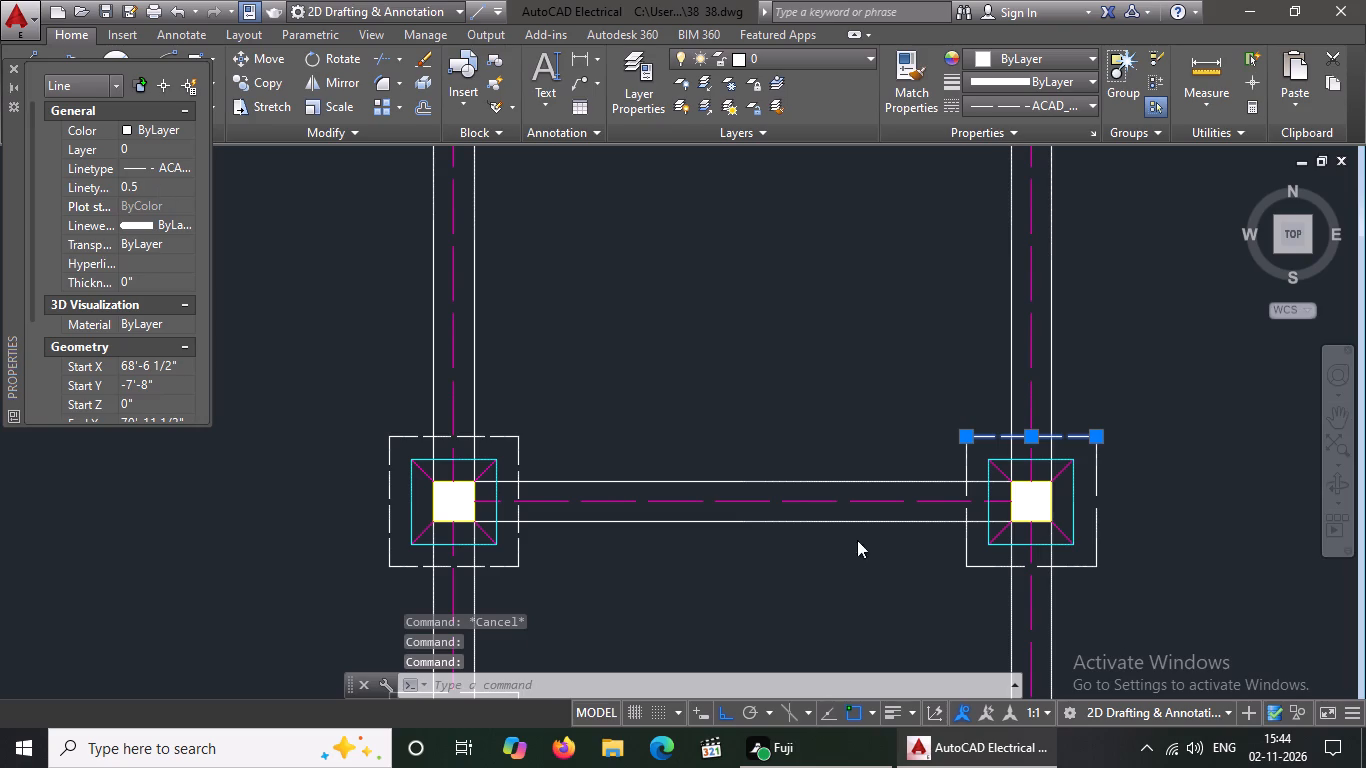
key(Escape)
Set the linetype scale to 0.5 for the east side of the outer outline on that same east footing.
click(1102, 517)
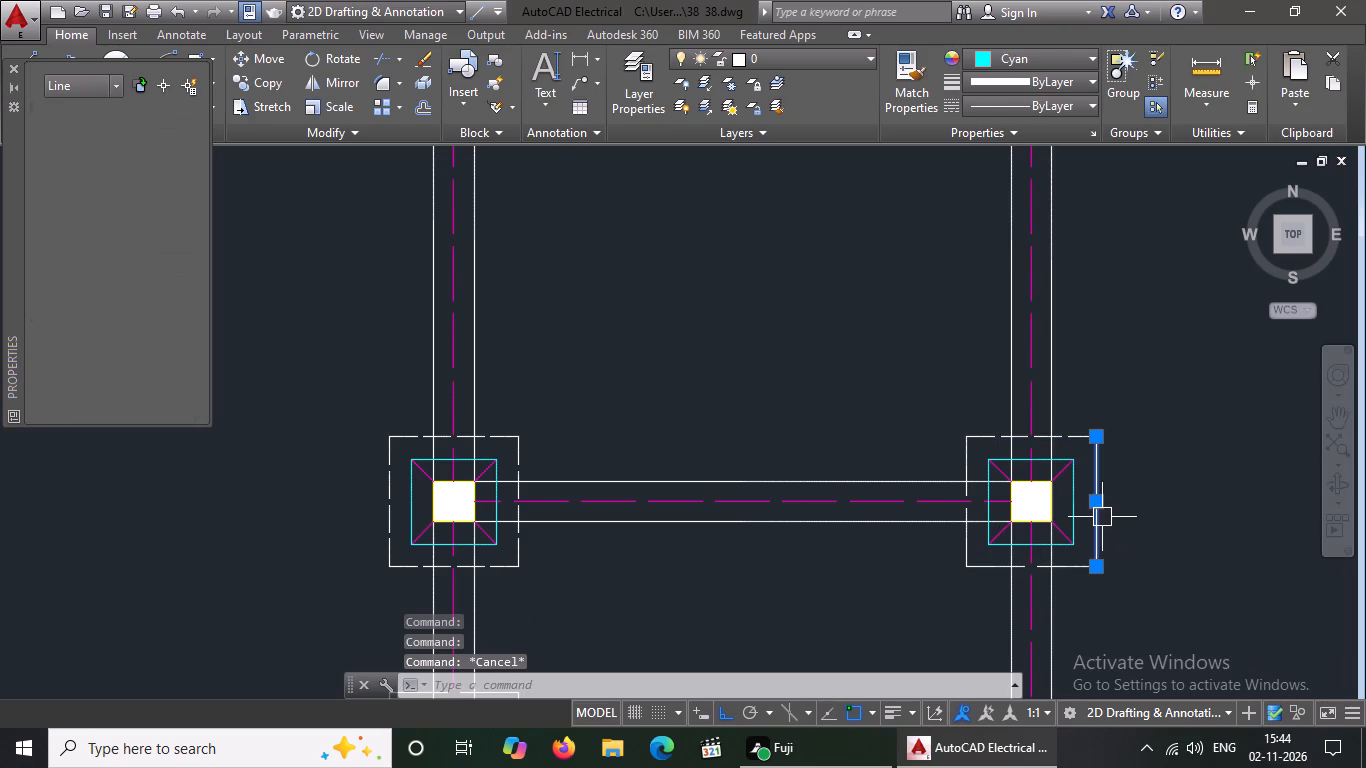
click(144, 186)
key(BackSpace)
key(BackSpace)
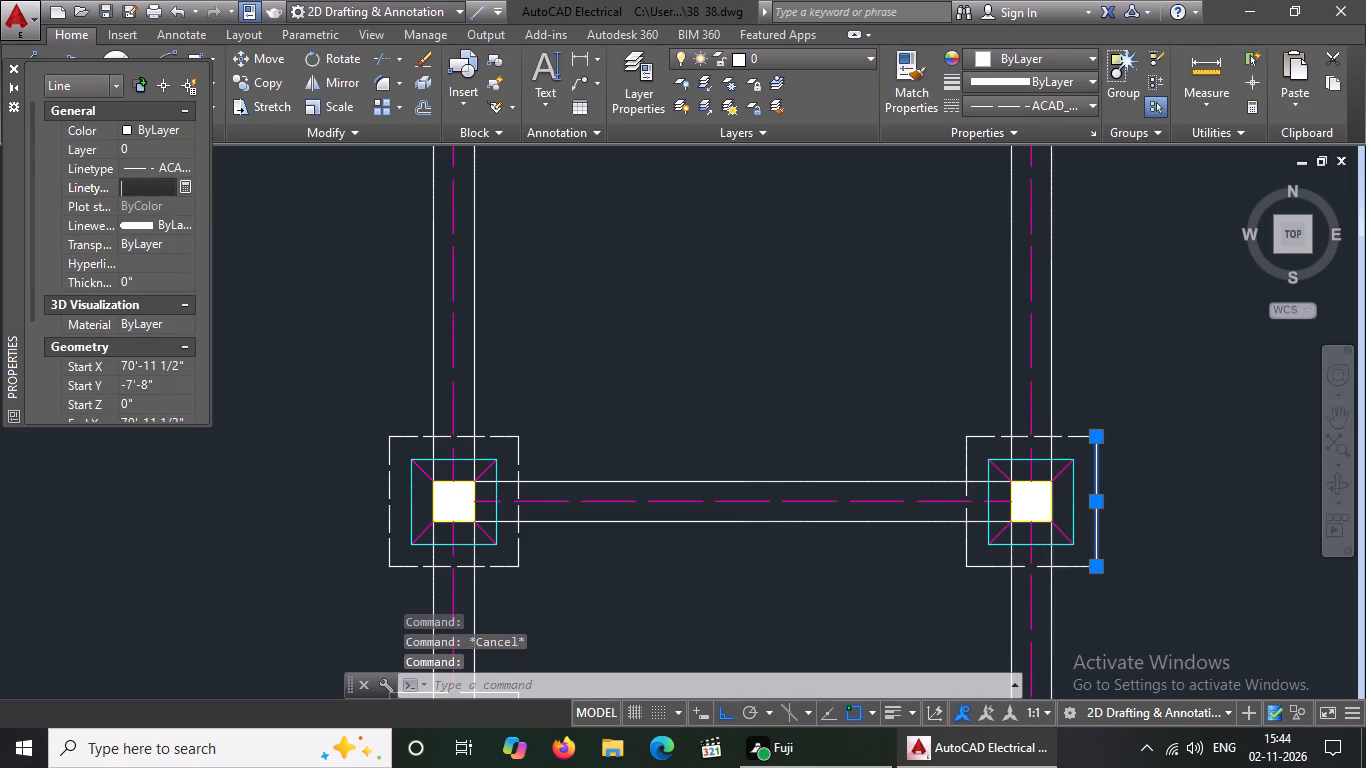
text(0.5)
key(Return)
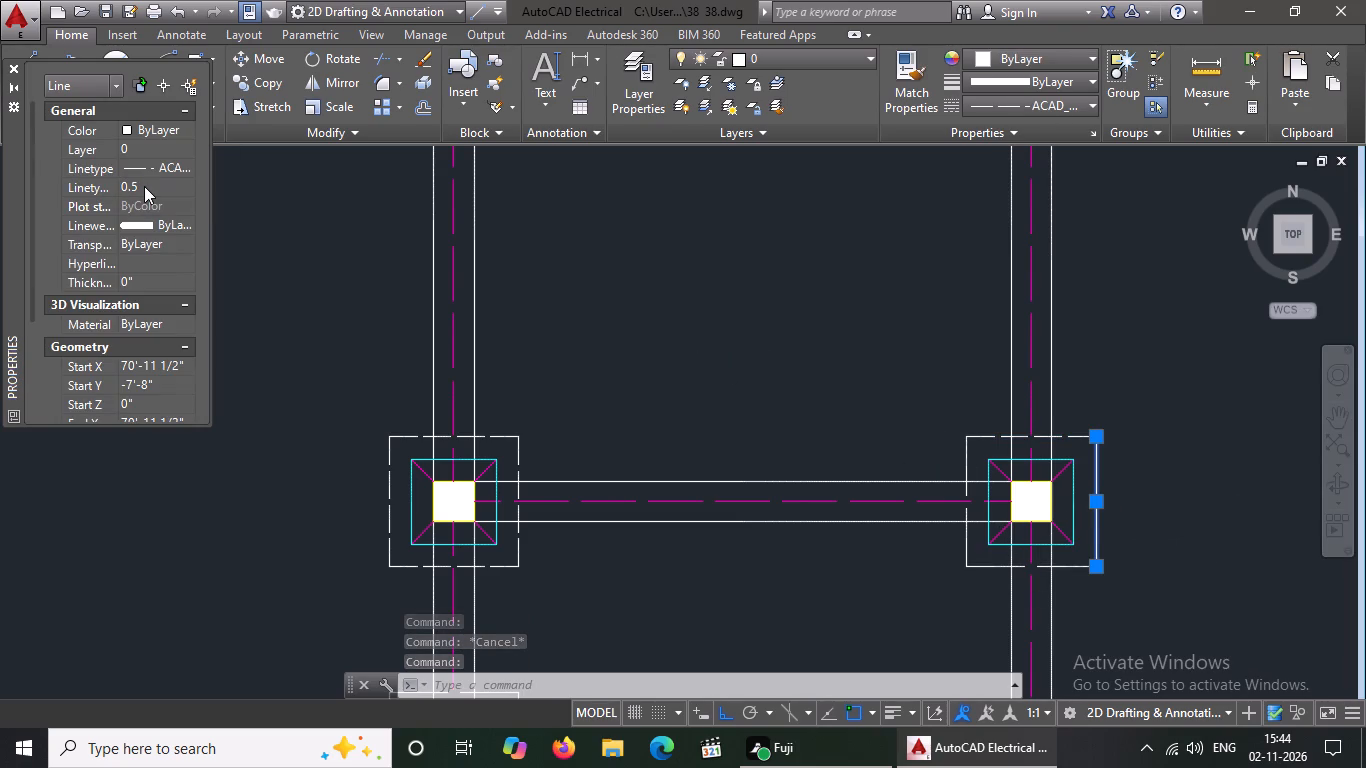
key(Escape)
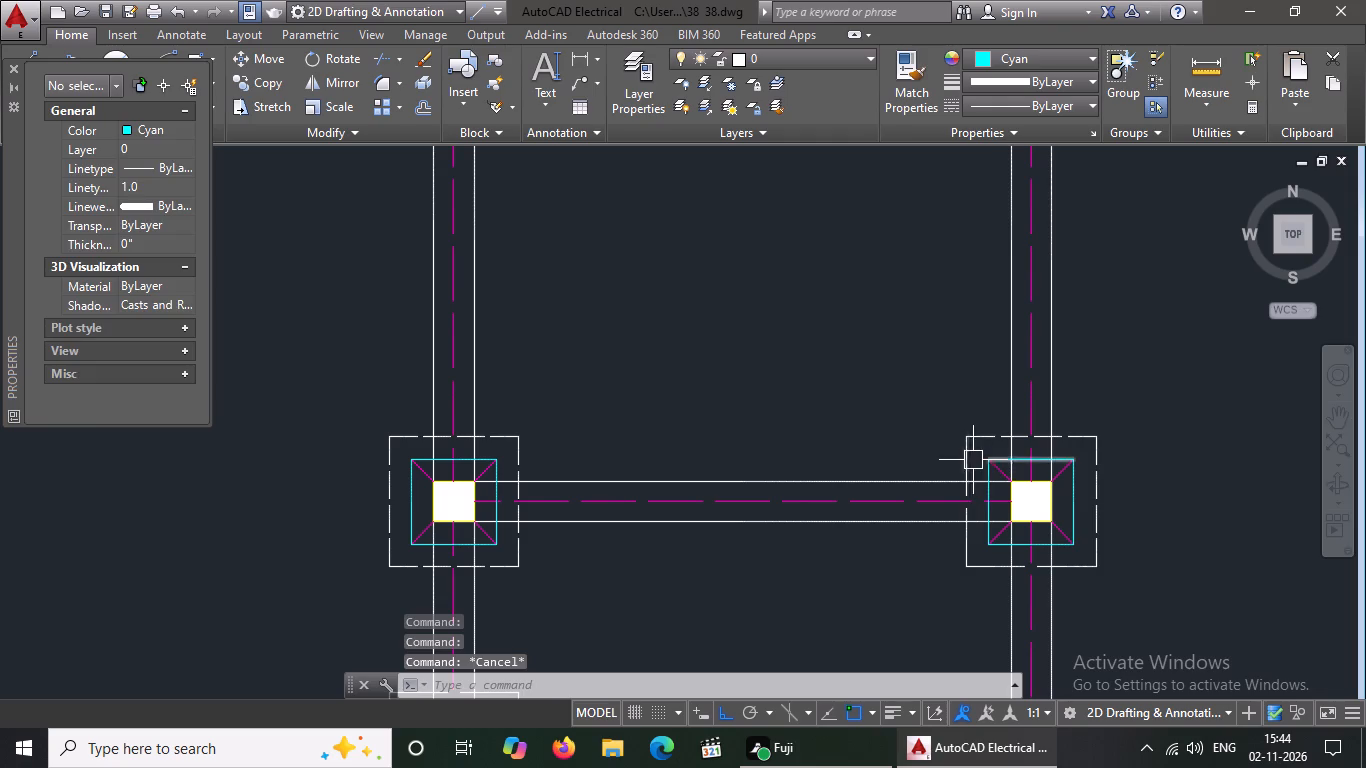
Set the linetype scale to 0.5 for the west side of the outer outline on that same east footing.
click(973, 459)
click(161, 183)
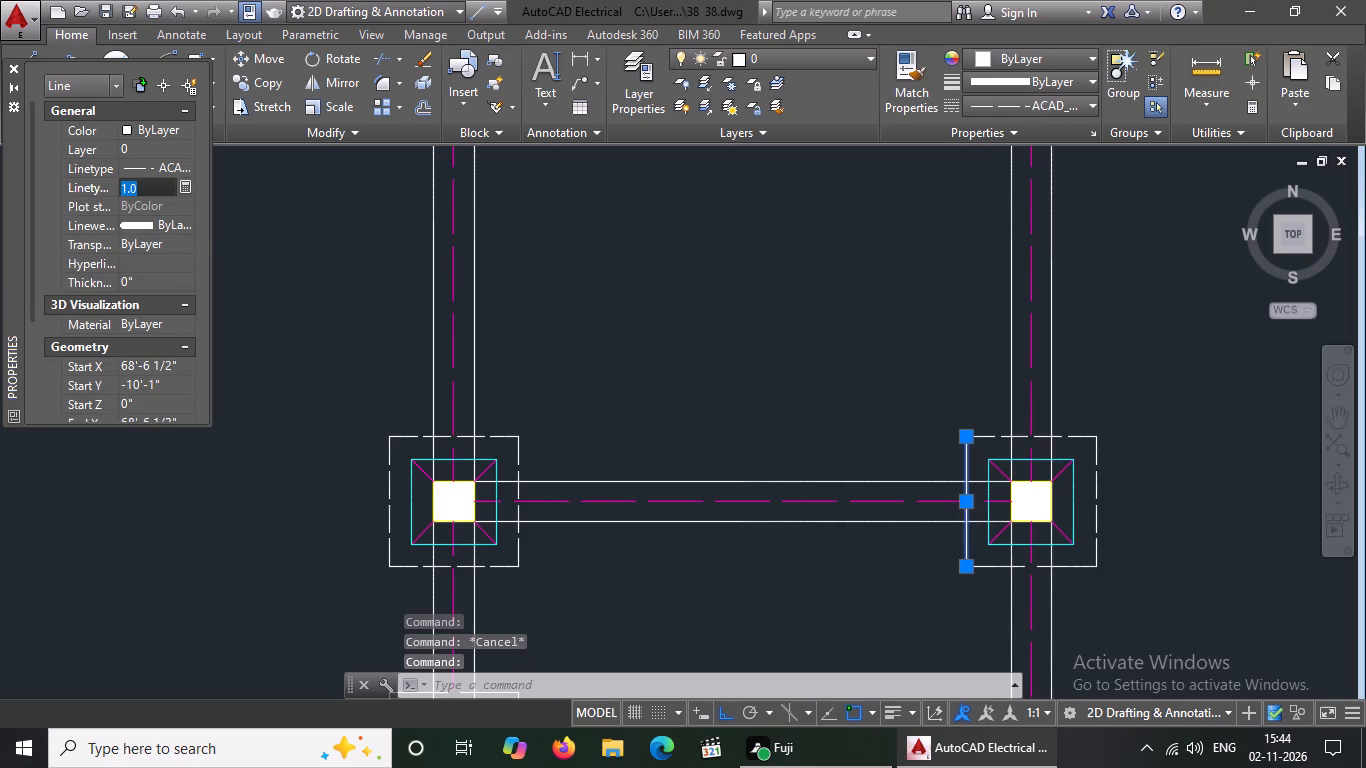
key(BackSpace)
key(BackSpace)
text(0.5)
key(Return)
key(Escape)
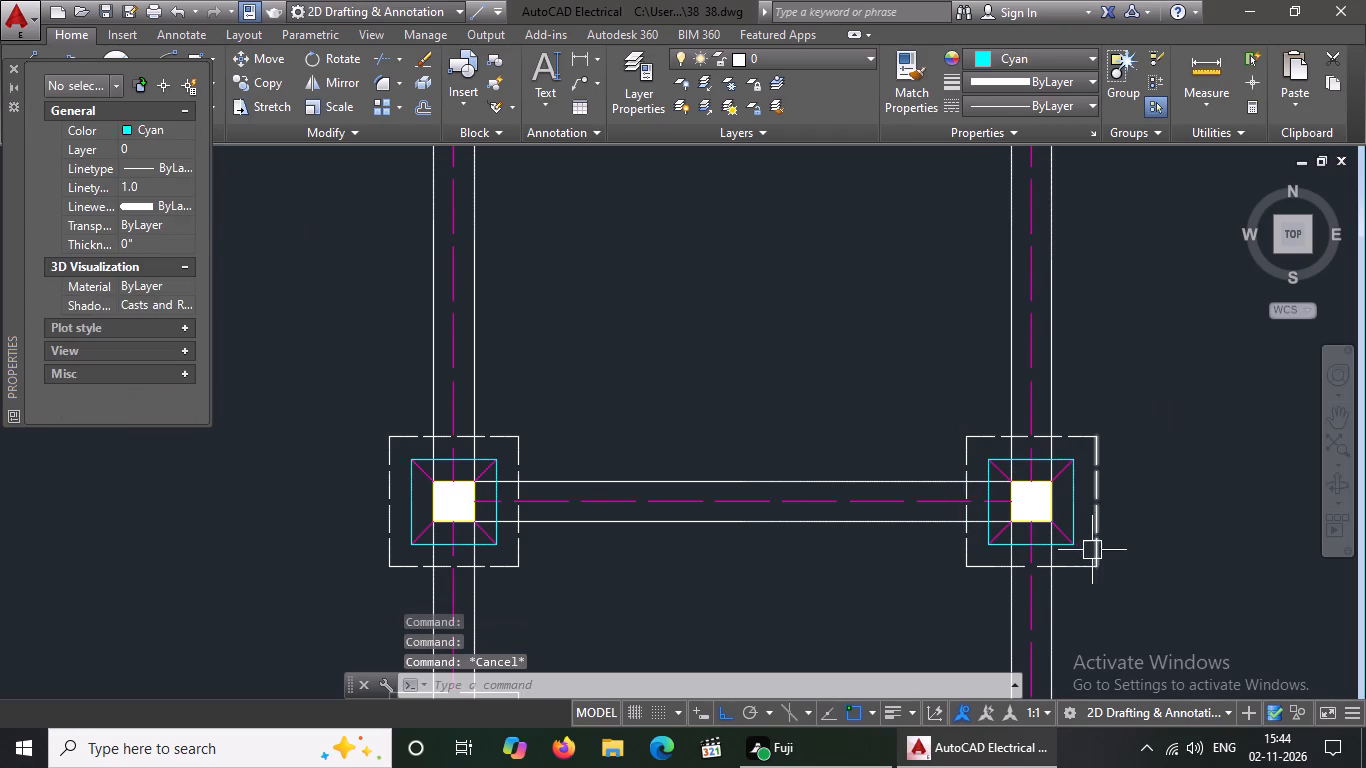
Set the linetype scale to 0.5 for the south side of the outer outline on that same east footing.
click(1065, 563)
click(144, 181)
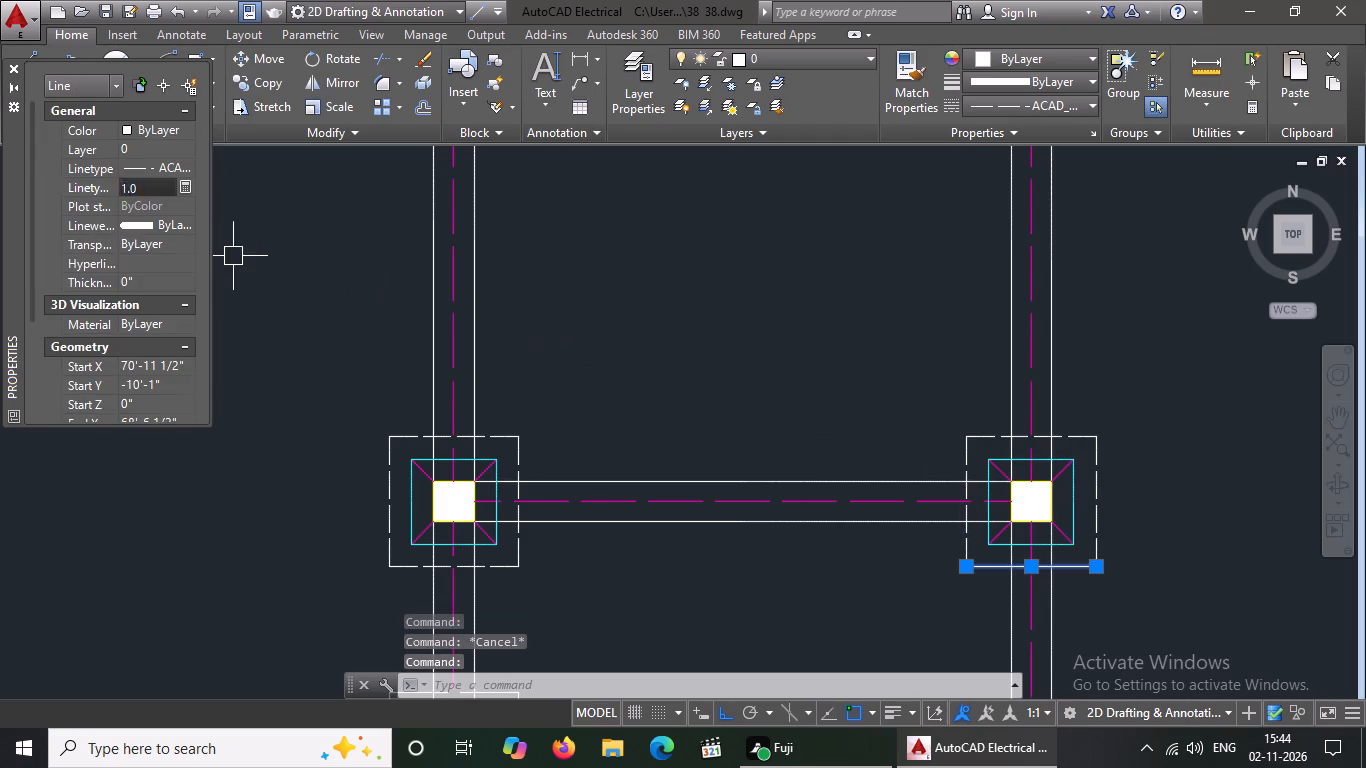
key(BackSpace)
key(BackSpace)
text(0.5)
key(Return)
scroll(882, 391, down, 1)
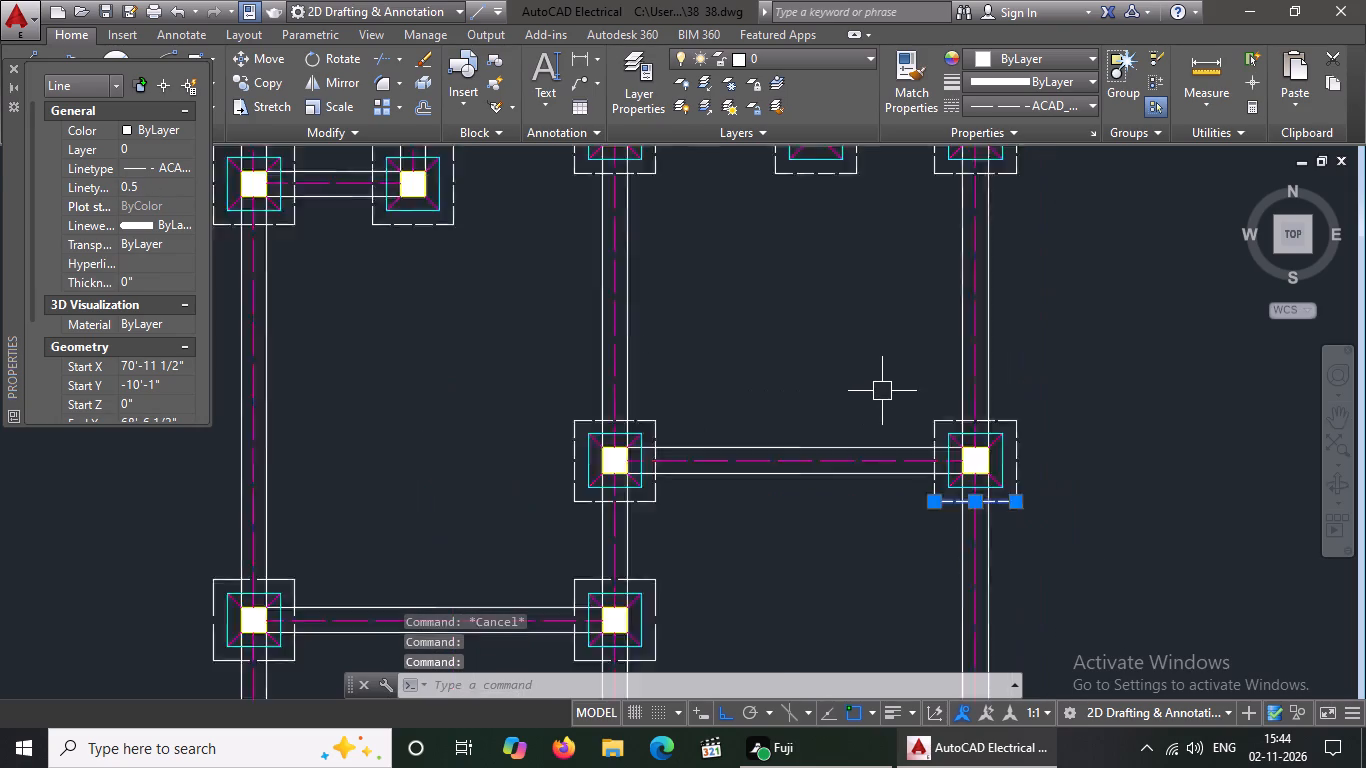
scroll(882, 391, down, 2)
key(Escape)
Set the linetype scale to 0.5 for the north side of the outer outline on the middle-column footing in the next row south.
scroll(811, 460, up, 2)
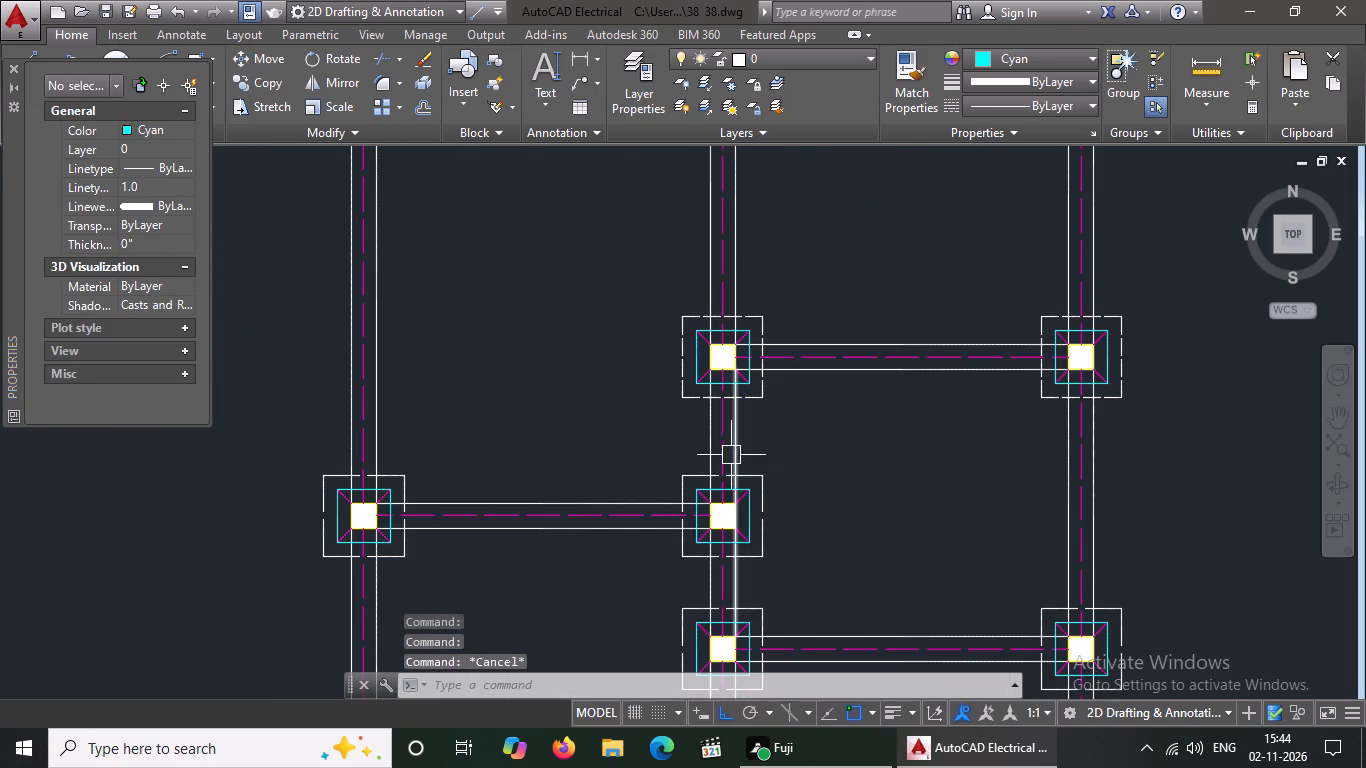
scroll(774, 407, up, 1)
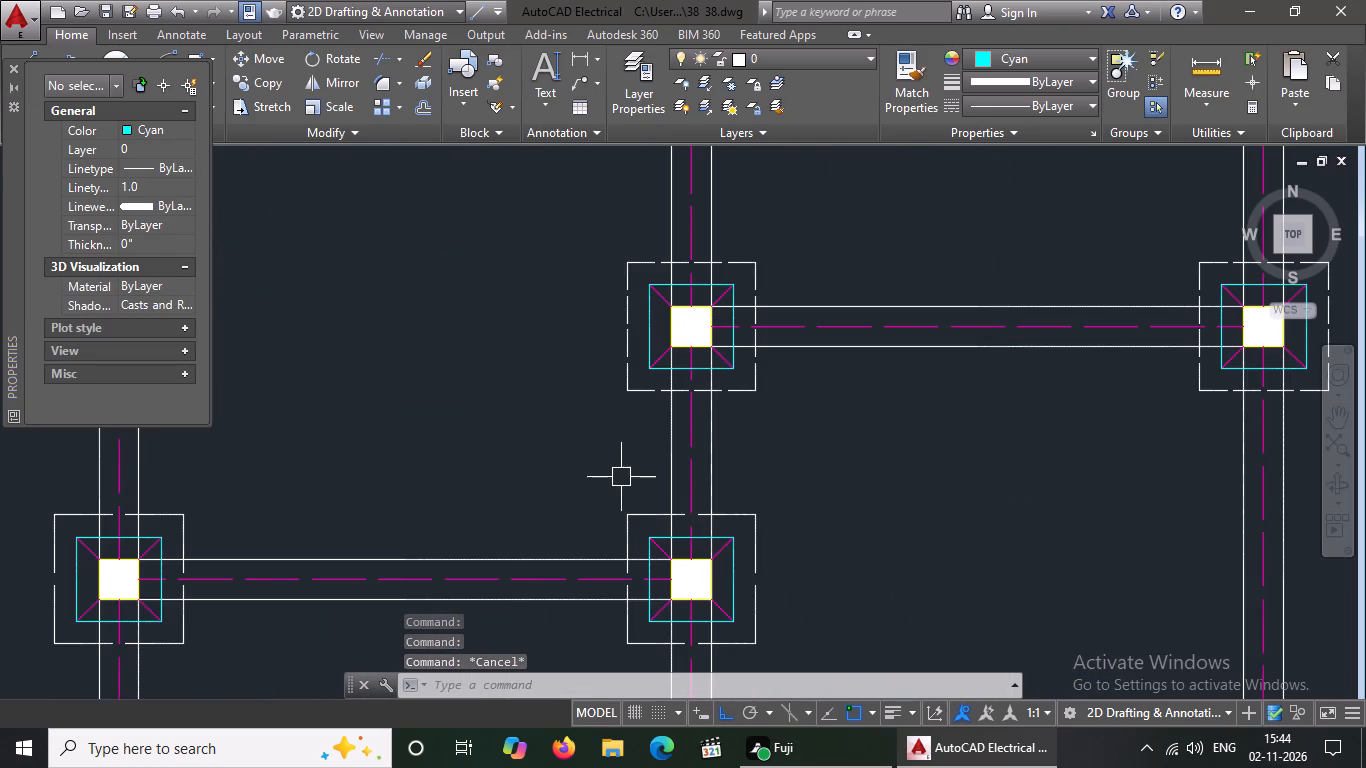
click(634, 514)
key(Escape)
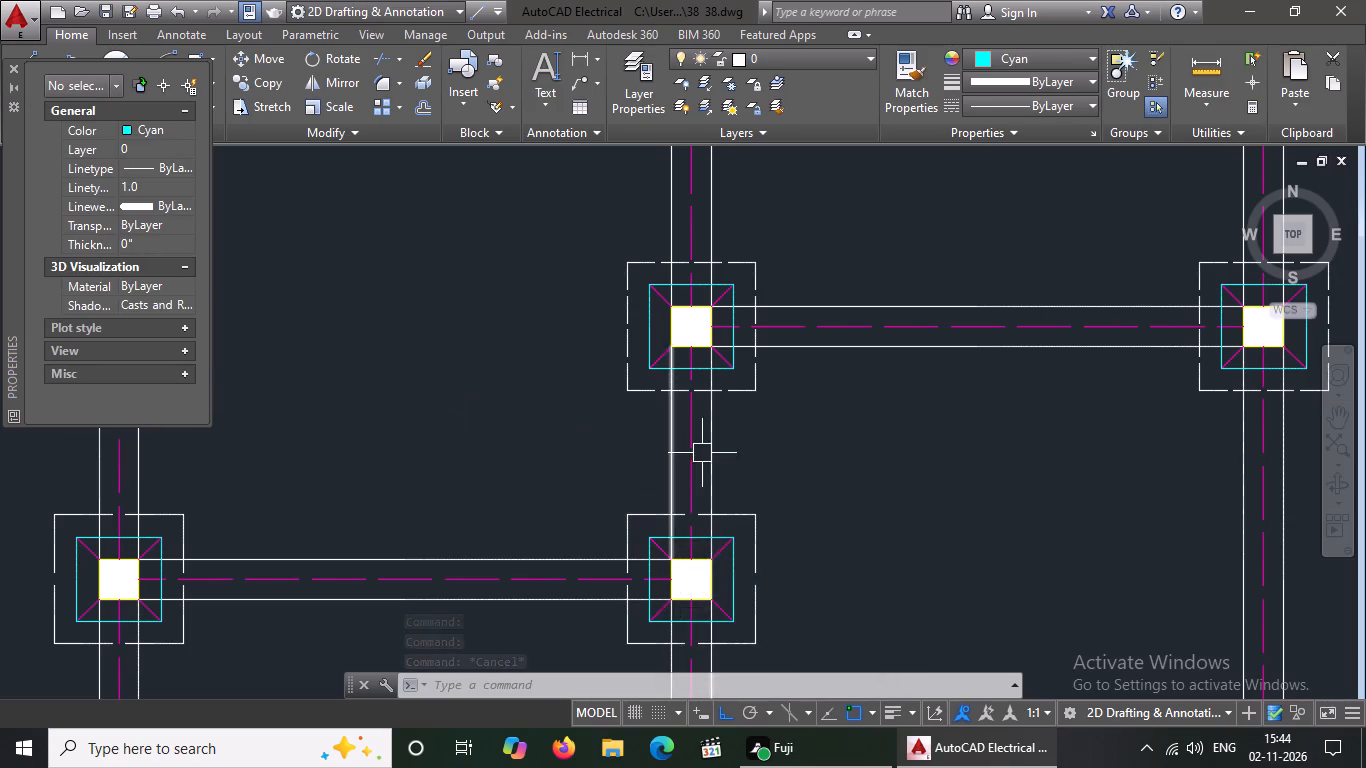
click(656, 509)
click(144, 186)
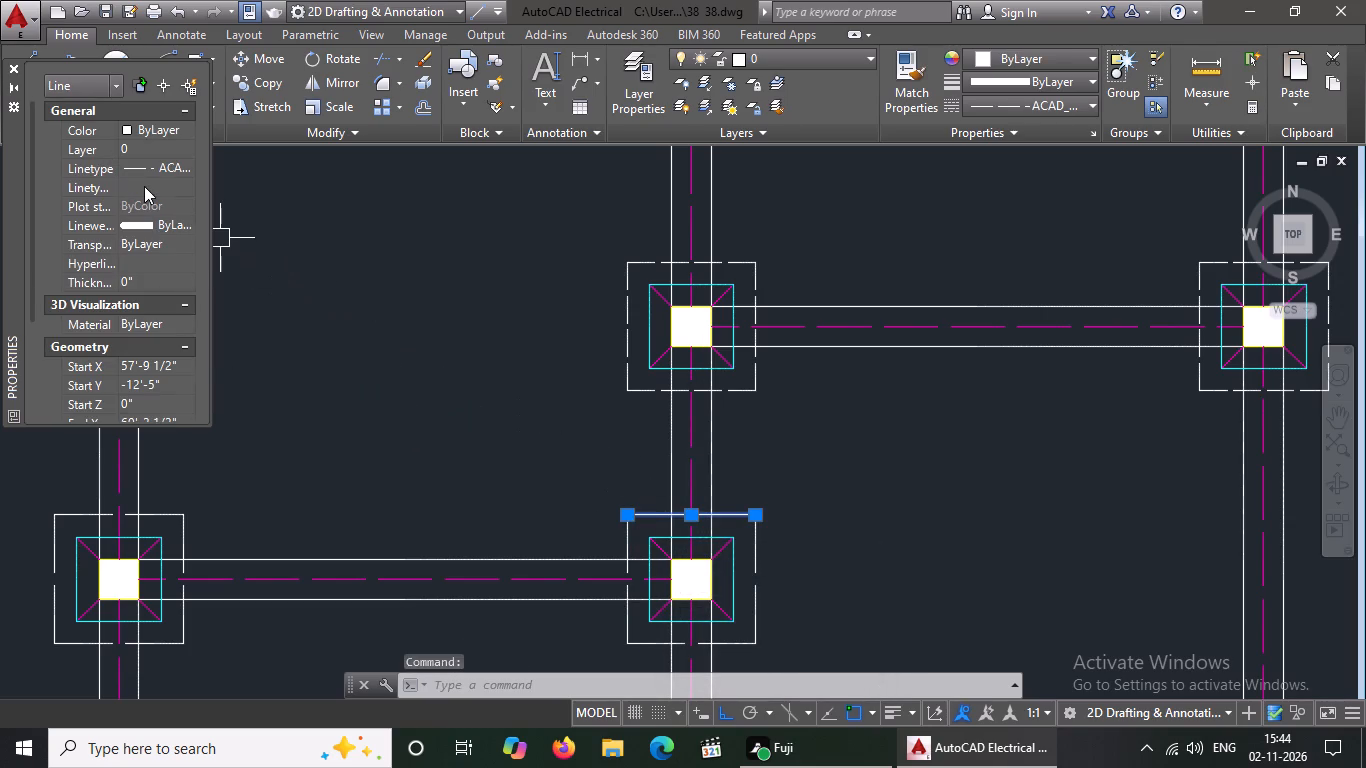
key(BackSpace)
key(BackSpace)
text(0.5)
key(Return)
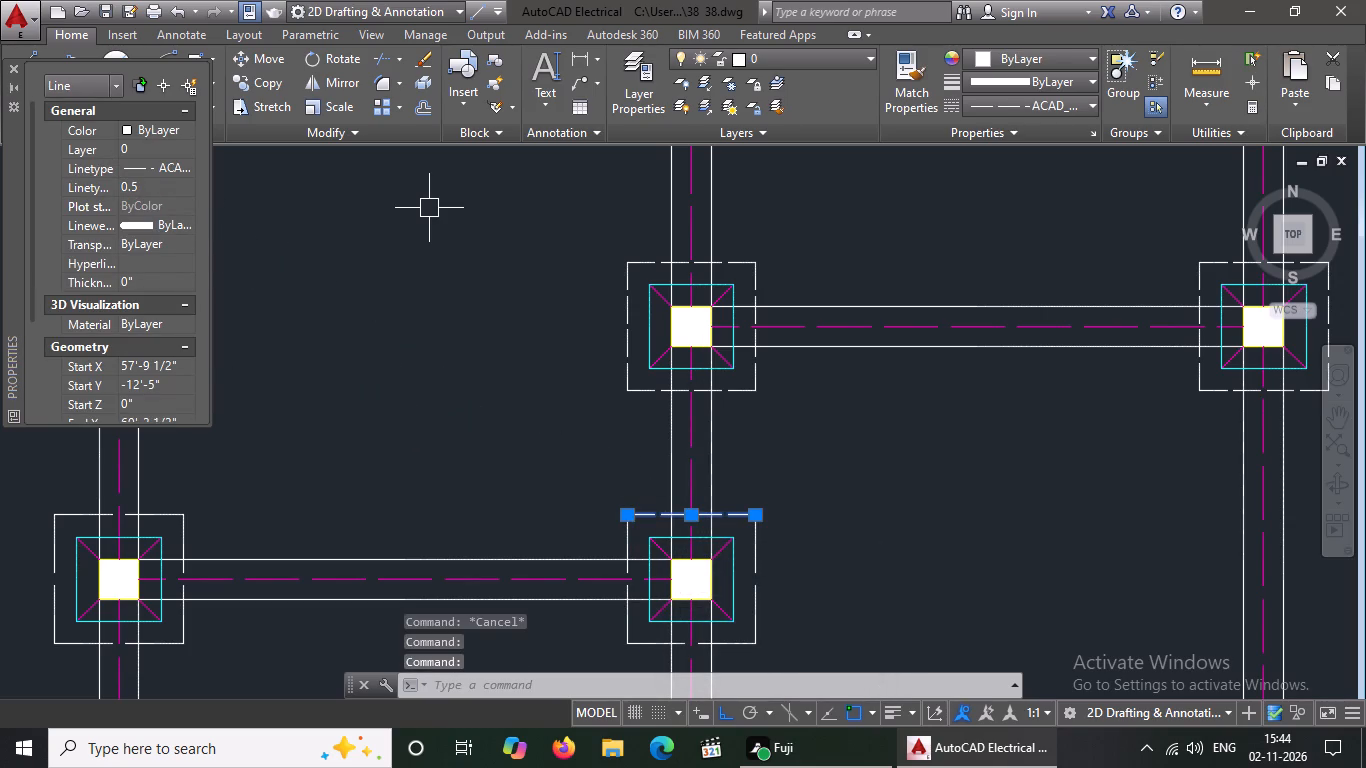
scroll(867, 416, down, 2)
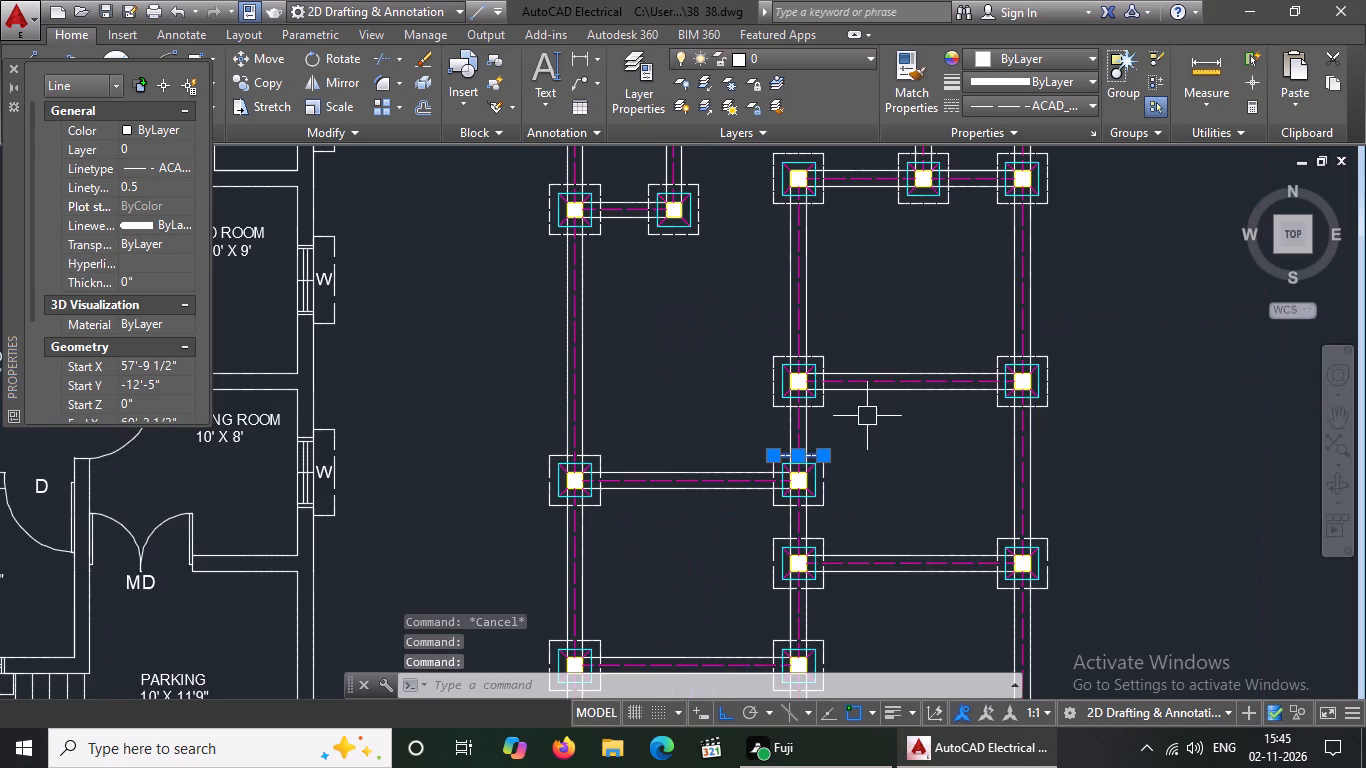
key(Escape)
Set the linetype scale to 0.5 for the east side of the outer outline on that same middle-column footing.
scroll(826, 467, up, 2)
click(814, 474)
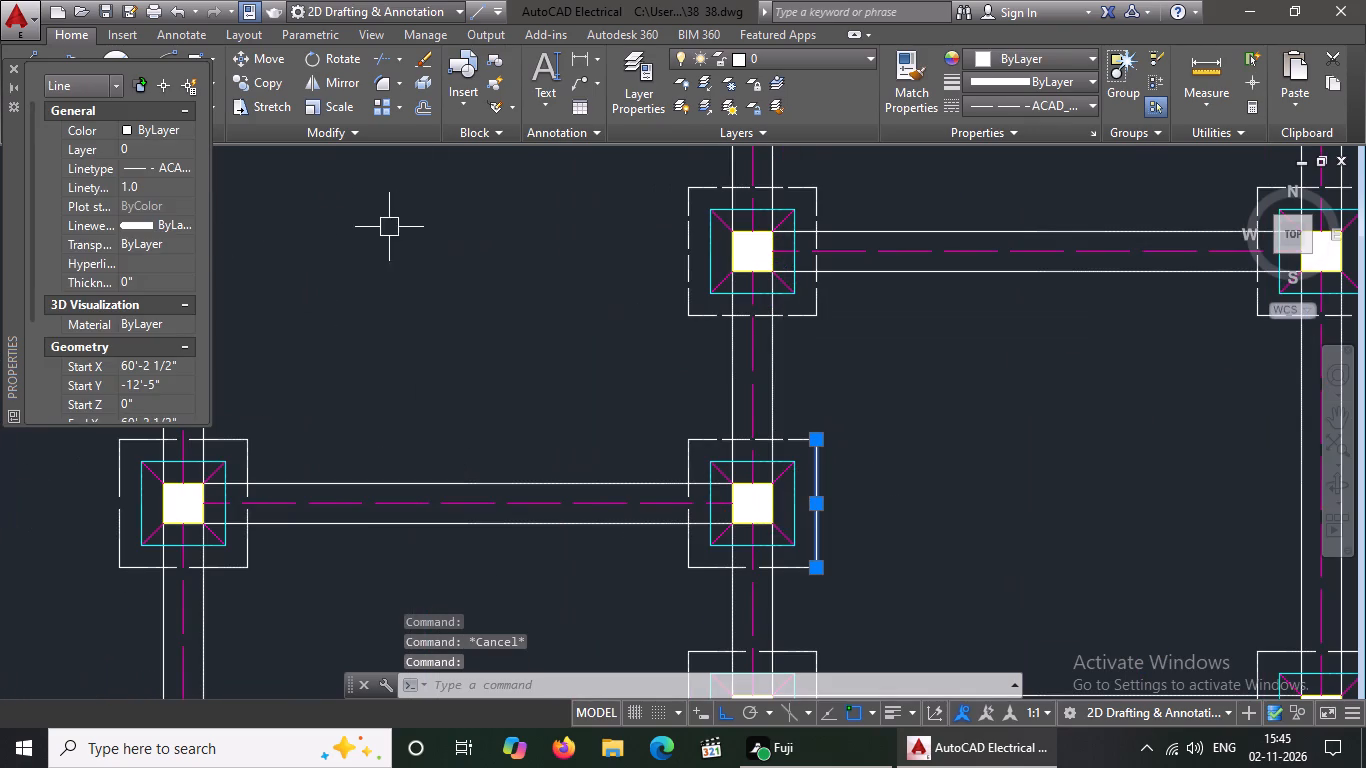
click(156, 184)
key(BackSpace)
key(BackSpace)
text(0.5)
key(Return)
scroll(156, 184, up, 1)
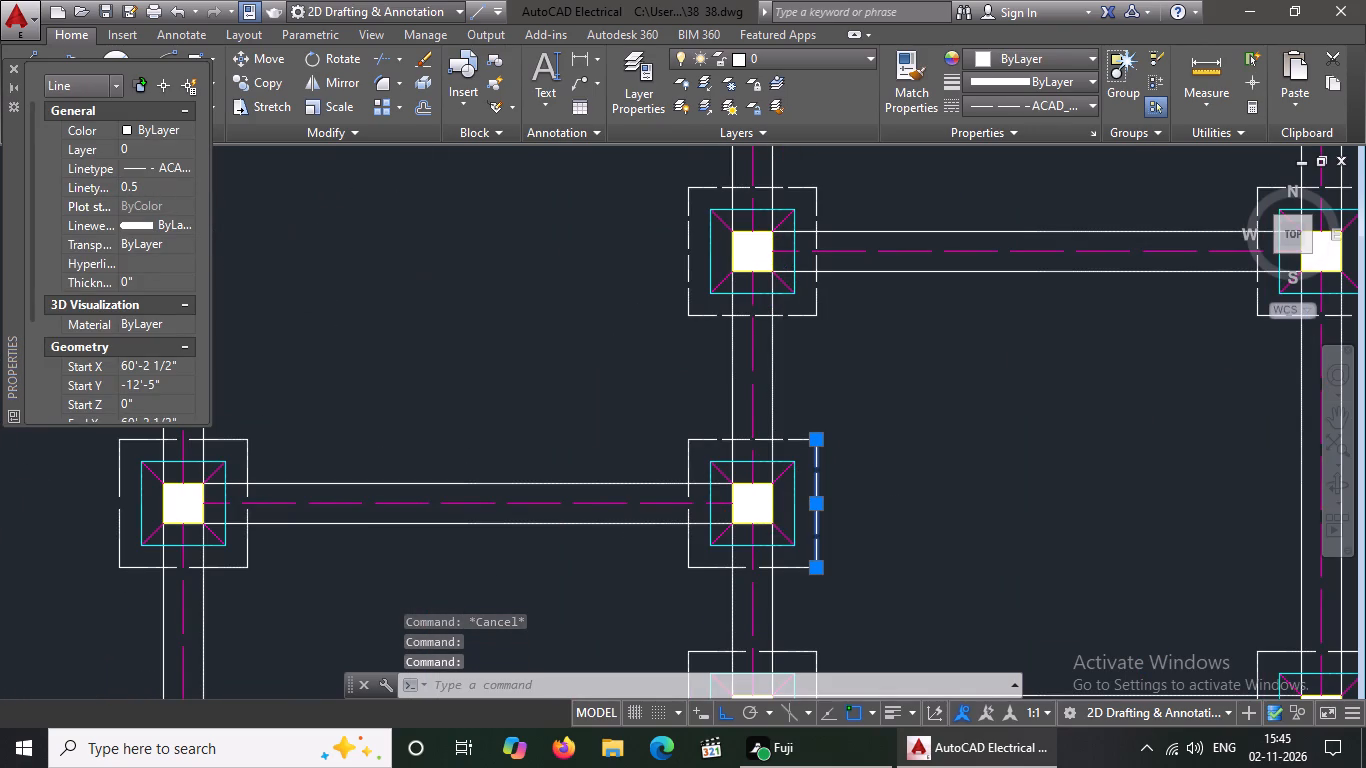
key(Escape)
Set the linetype scale to 0.5 for the west side of the outer outline on that same middle-column footing.
click(687, 461)
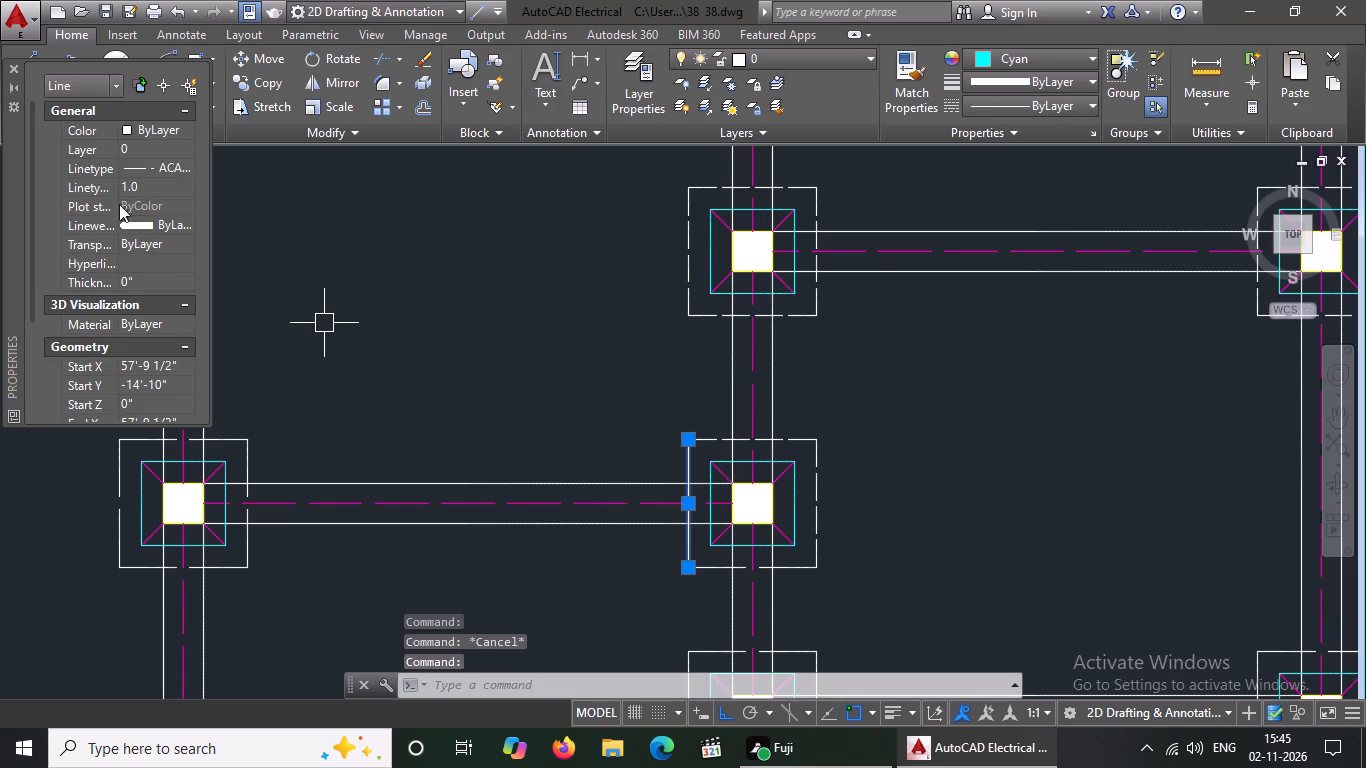
click(145, 177)
click(157, 187)
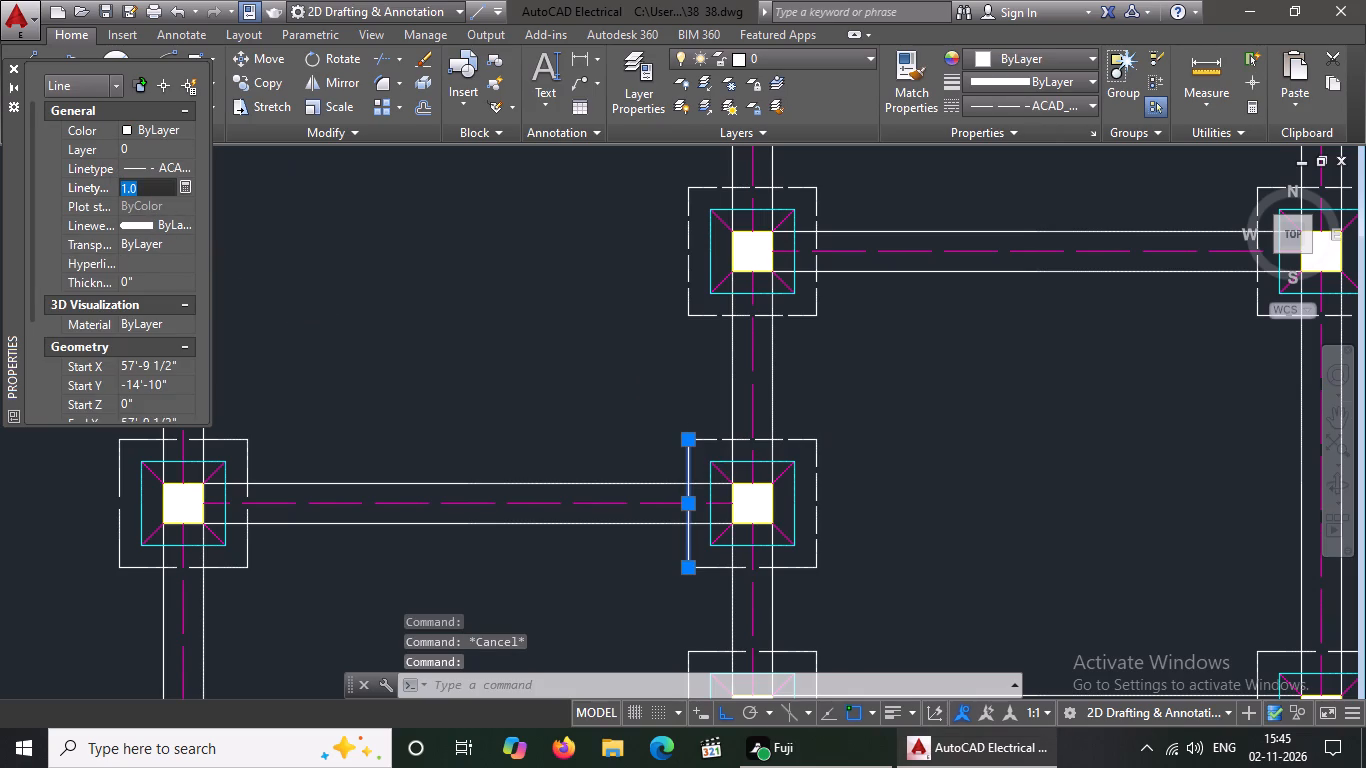
key(BackSpace)
key(BackSpace)
text(0.5)
key(Return)
key(Escape)
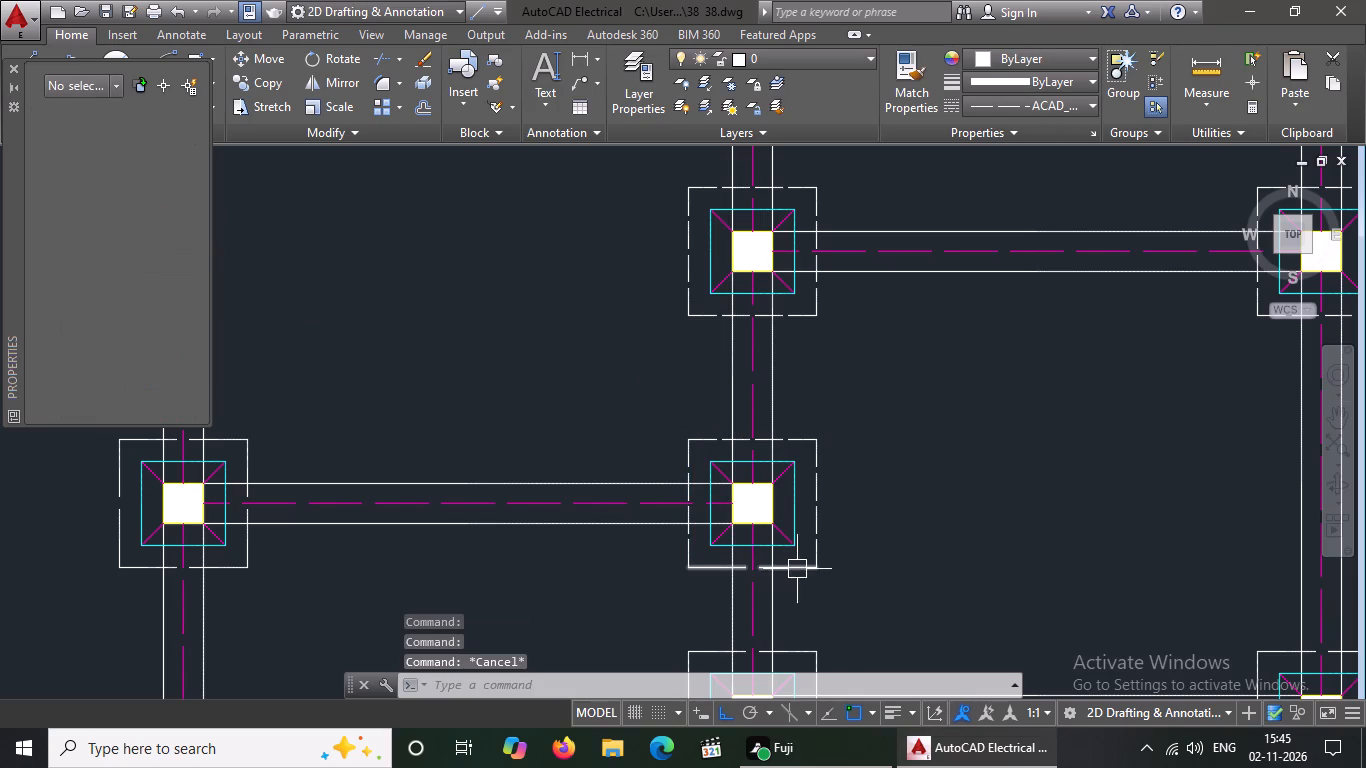
Set the linetype scale to 0.5 for the south side of the outer outline on that same middle-column footing.
click(801, 562)
click(157, 185)
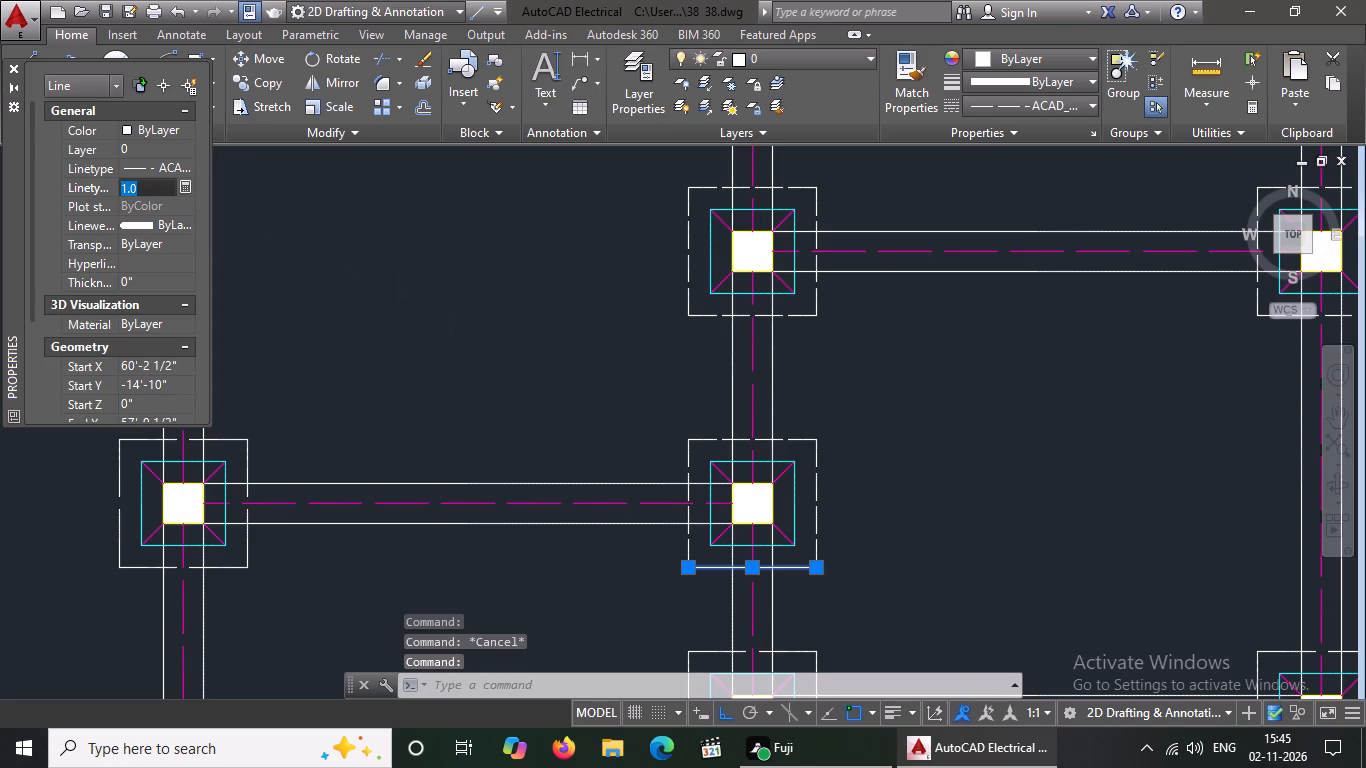
key(BackSpace)
key(BackSpace)
text(0.5)
key(Return)
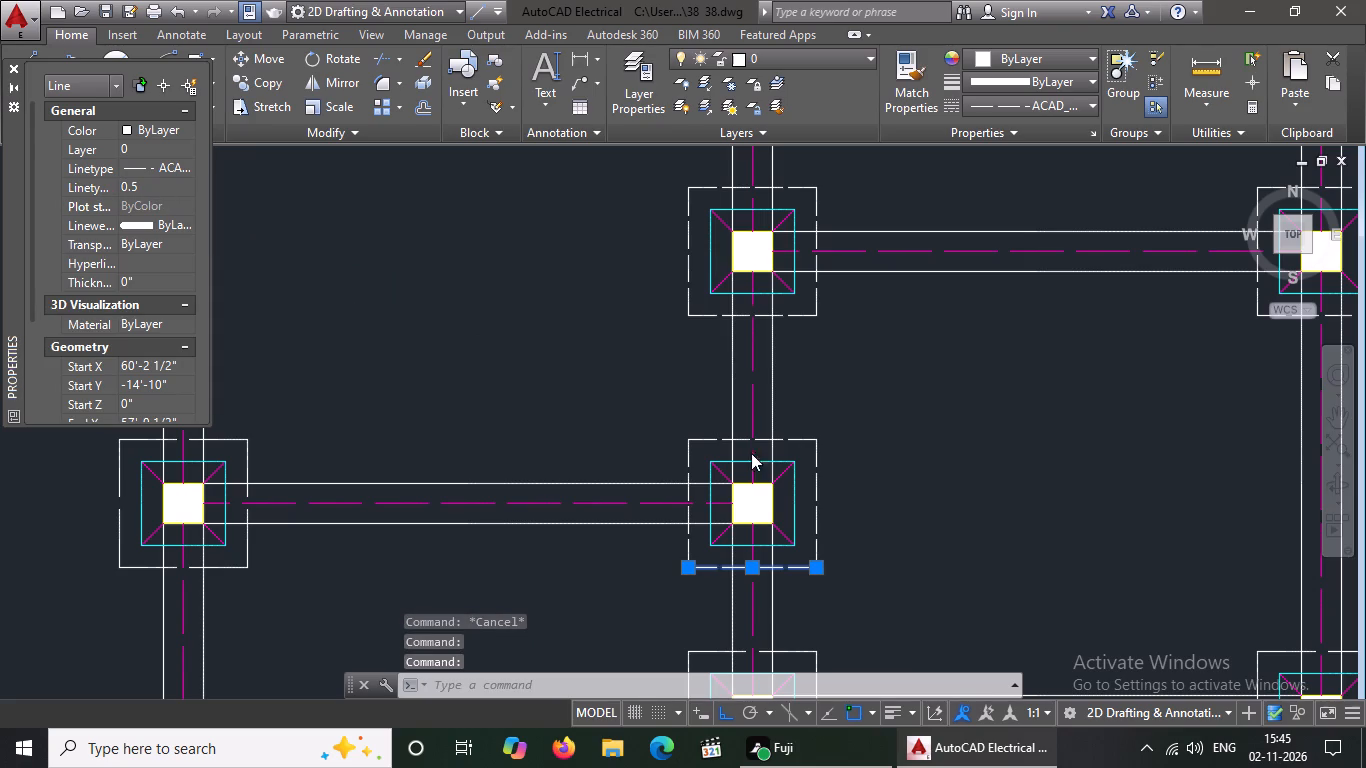
key(Escape)
scroll(807, 441, down, 2)
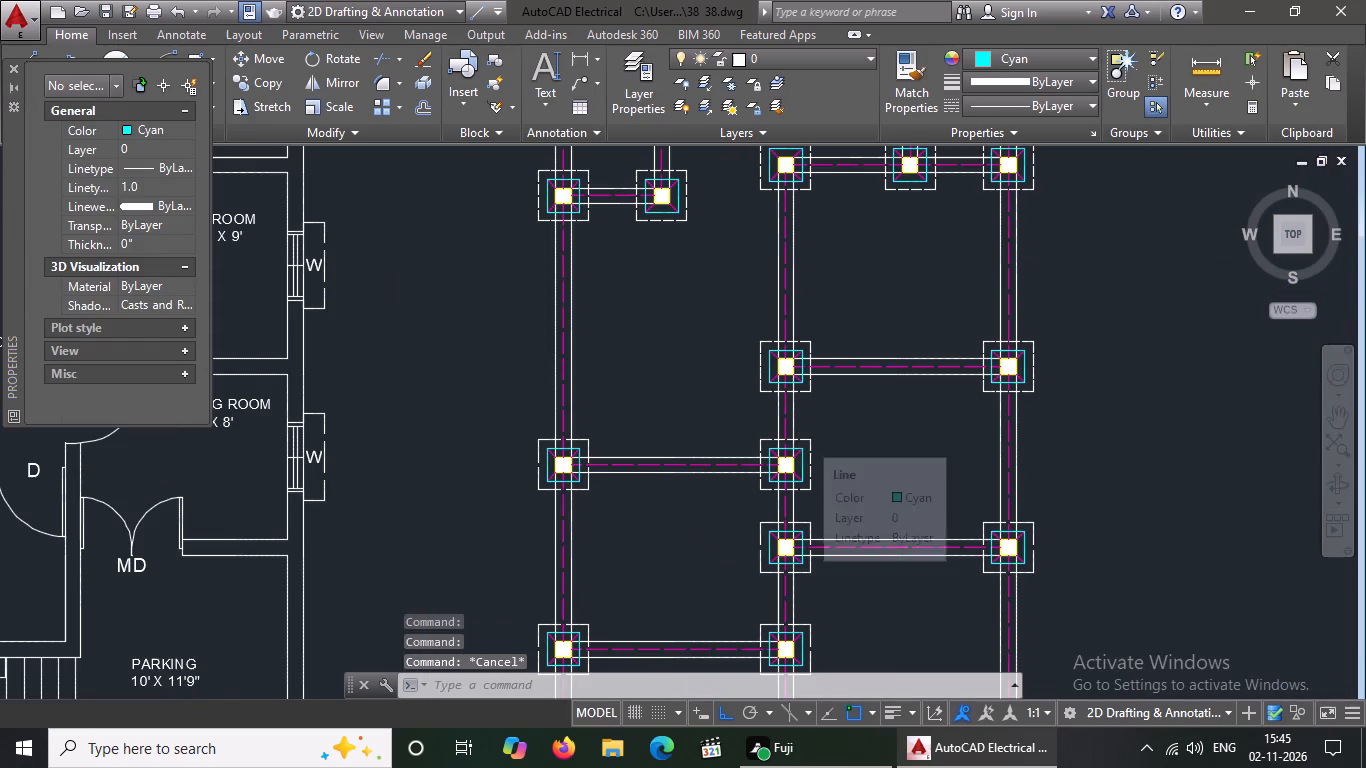
key(Escape)
Set the linetype scale to 0.5 for the north side of the outer outline on the same row's west-column footing.
scroll(793, 443, up, 2)
scroll(793, 443, down, 1)
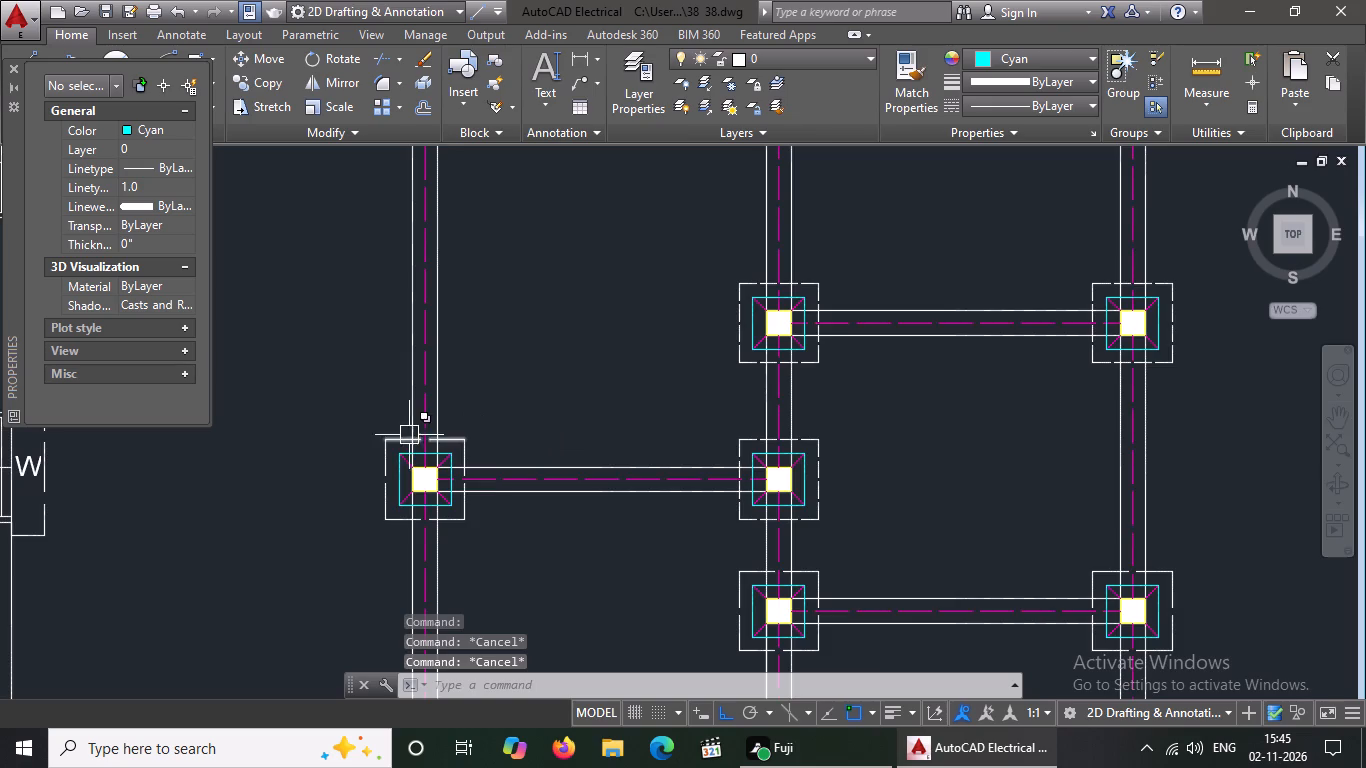
scroll(409, 433, up, 1)
click(469, 445)
click(153, 180)
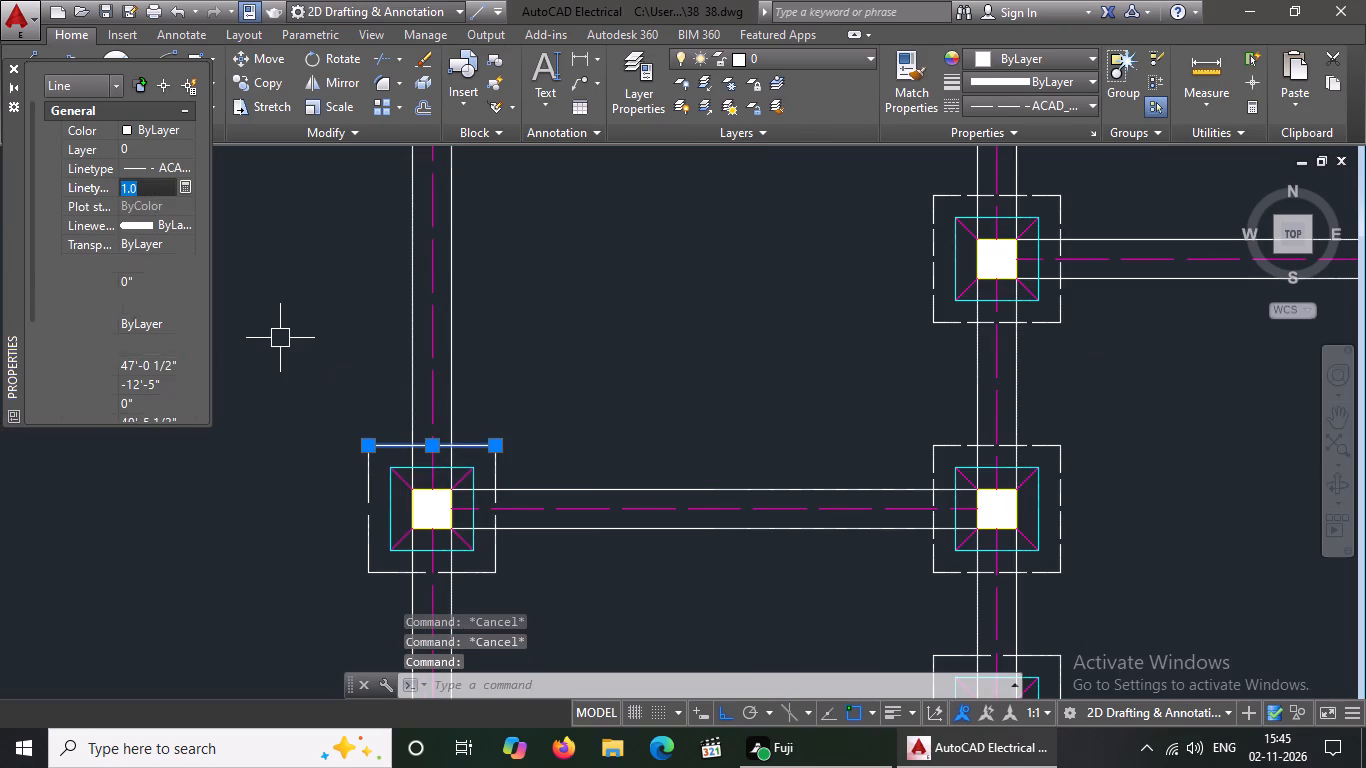
key(BackSpace)
key(BackSpace)
text(0.5)
key(Return)
key(Escape)
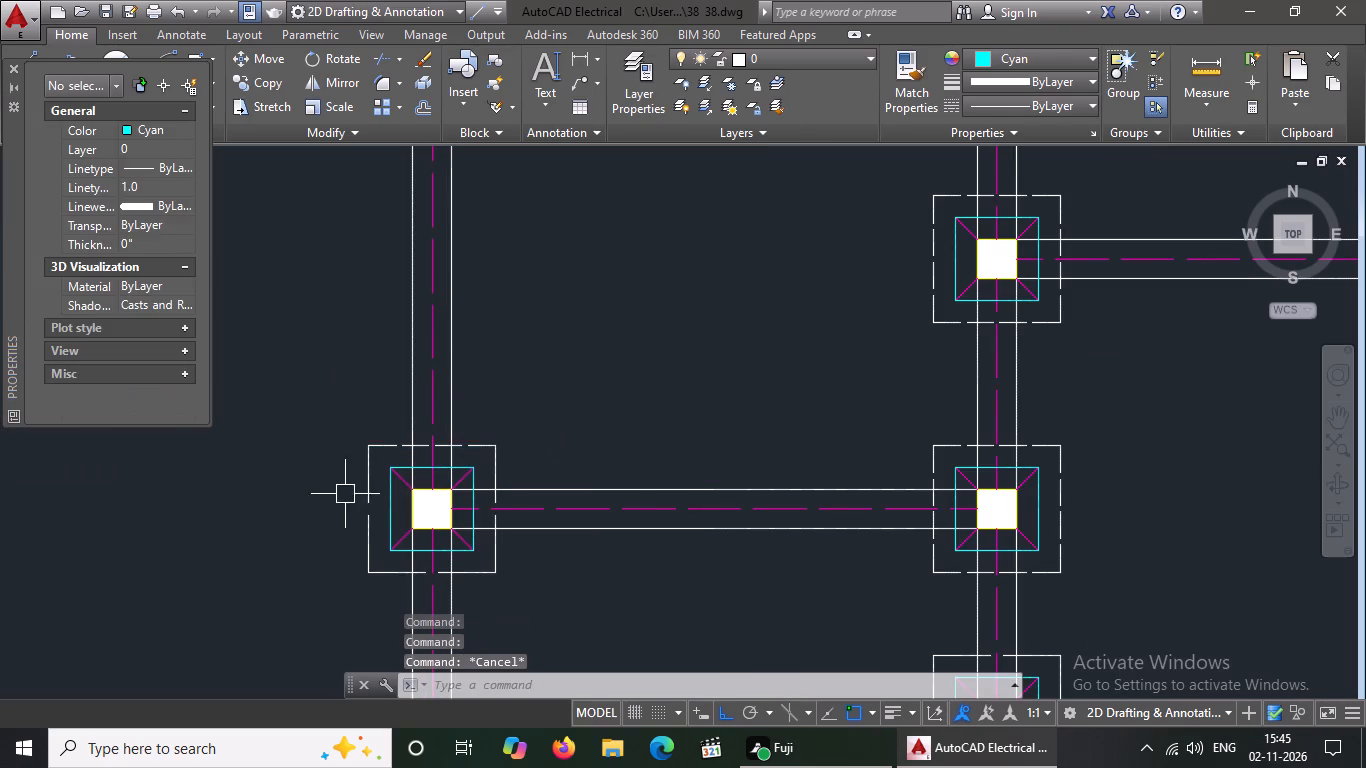
Set the linetype scale to 0.5 for the west side of the outer outline on that same west-column footing.
click(364, 482)
click(165, 187)
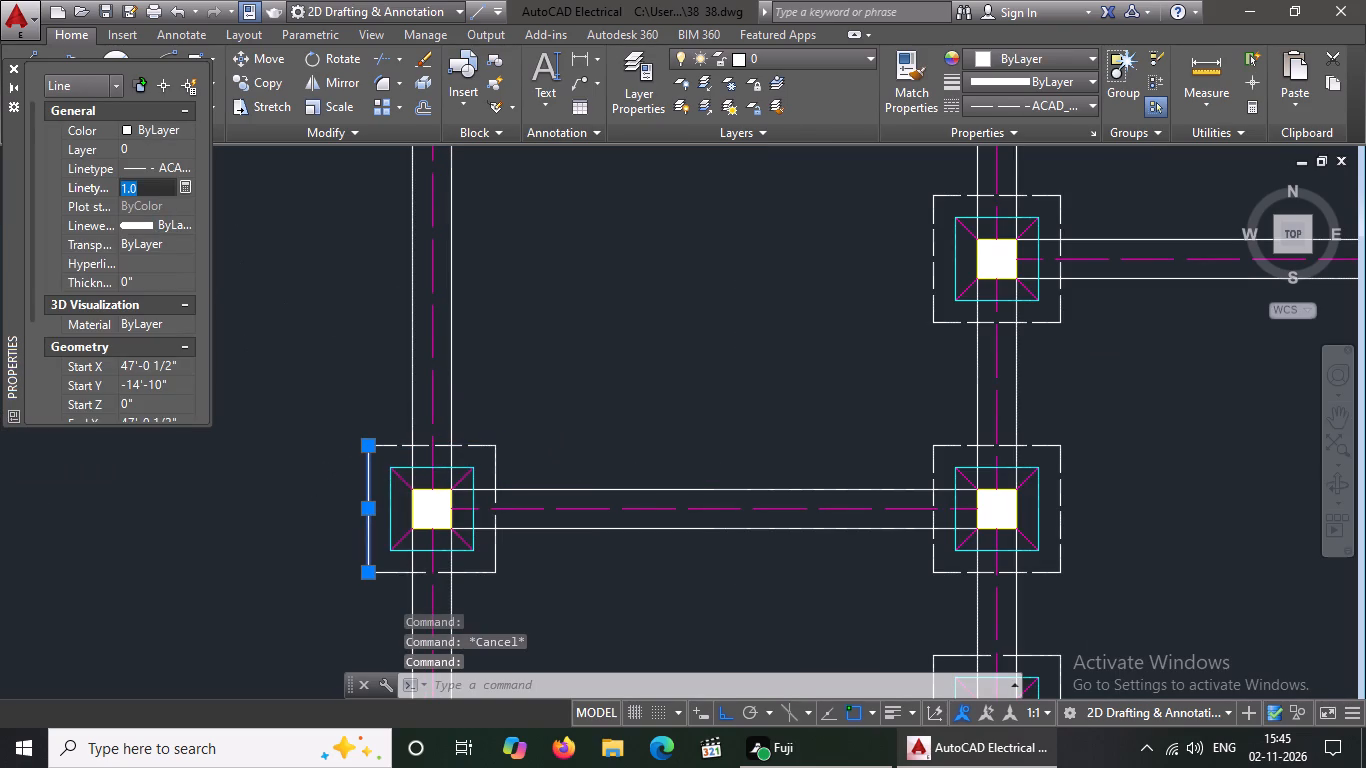
key(BackSpace)
key(BackSpace)
text(0.5)
key(Return)
scroll(575, 413, down, 4)
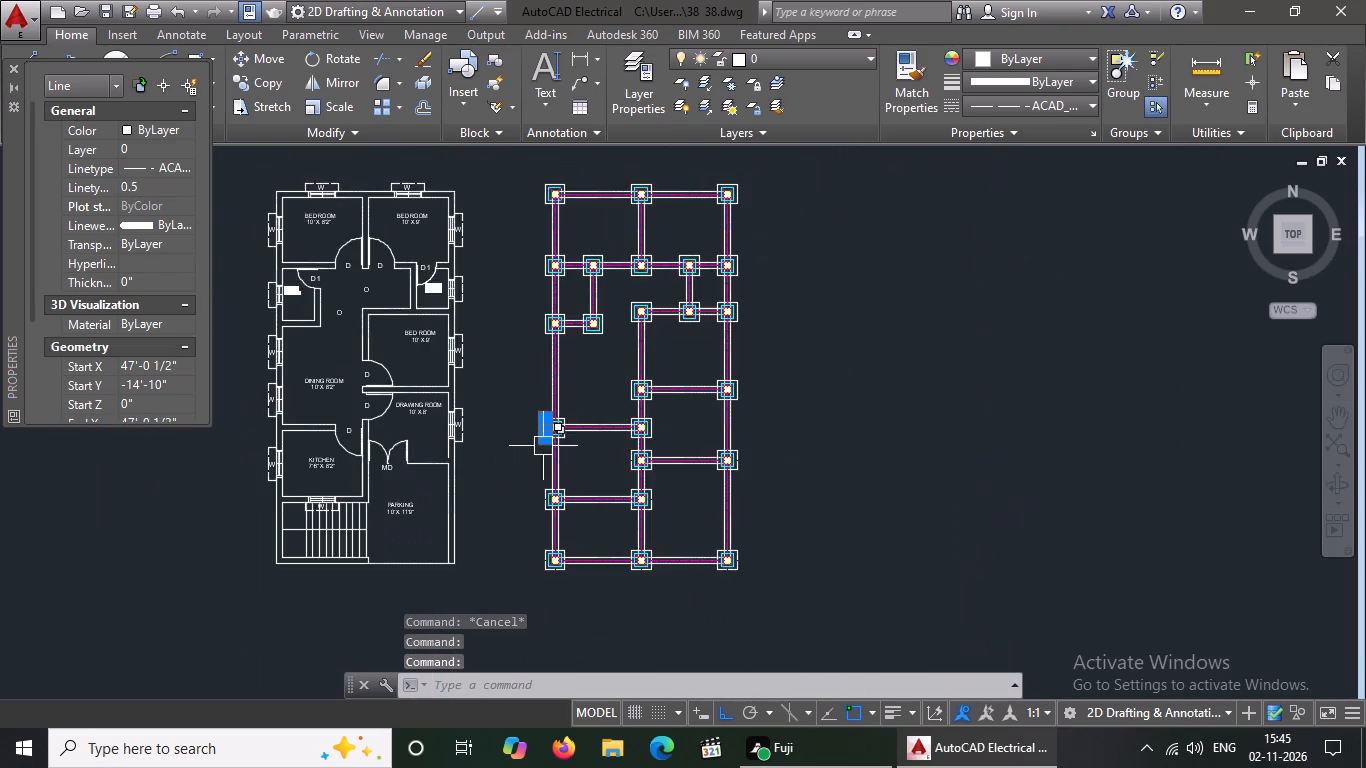
scroll(558, 445, up, 4)
key(Escape)
Set the linetype scale to 0.5 for the east side of the outer outline on that same west-column footing.
click(569, 381)
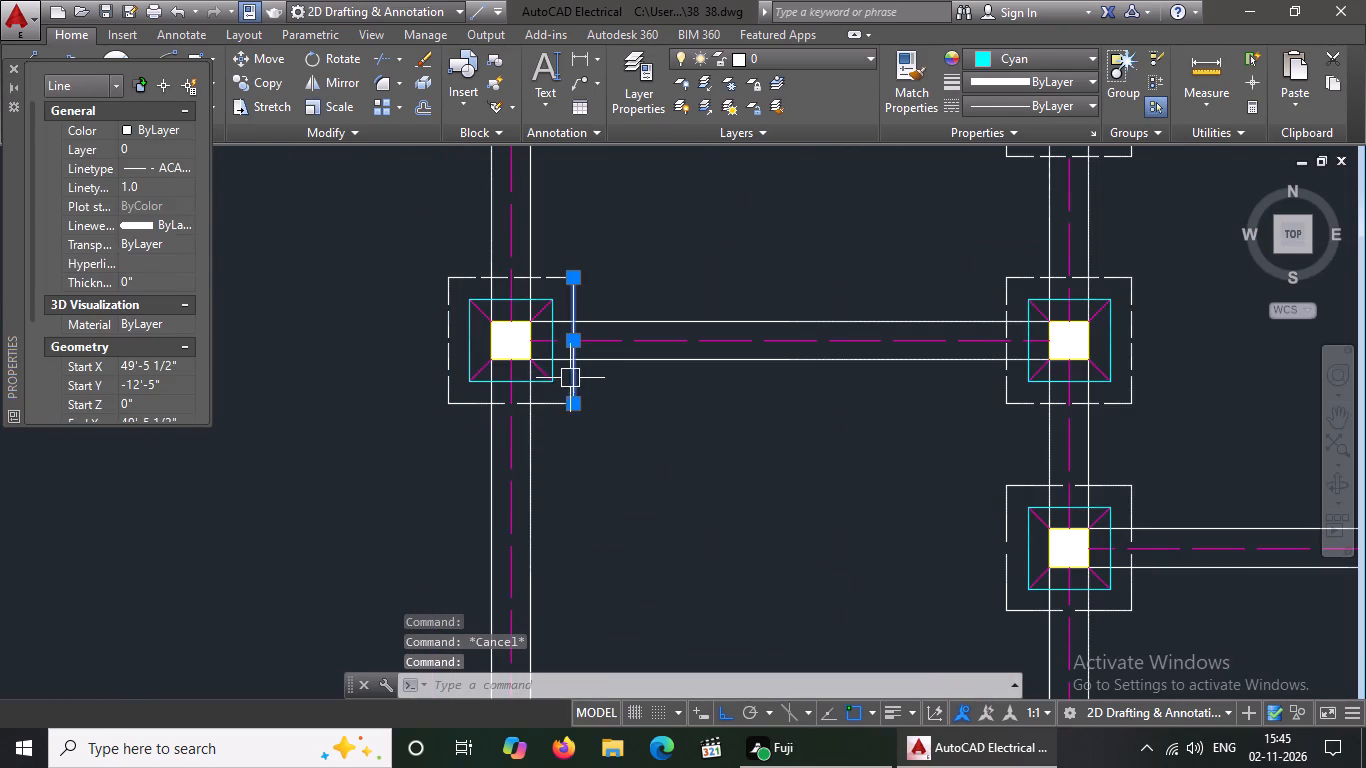
click(151, 184)
key(BackSpace)
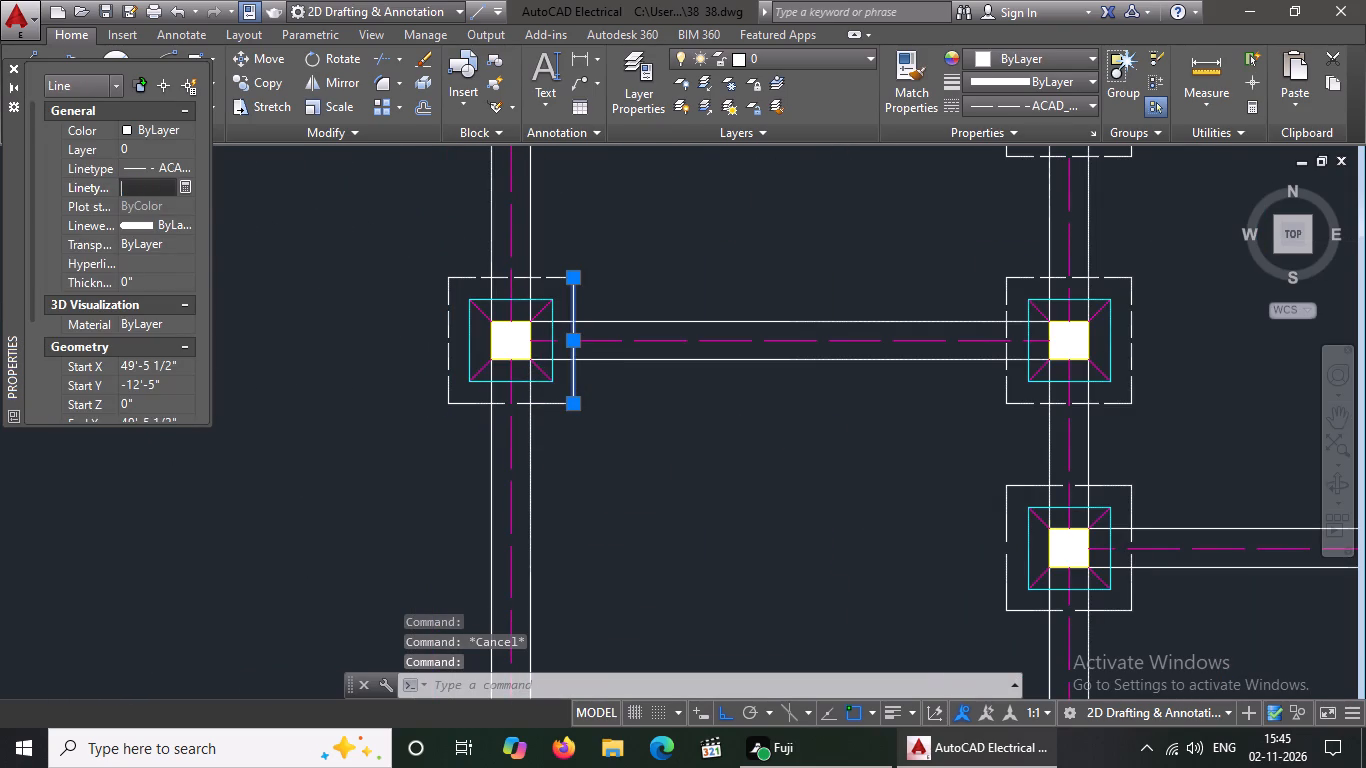
key(BackSpace)
text(0.)
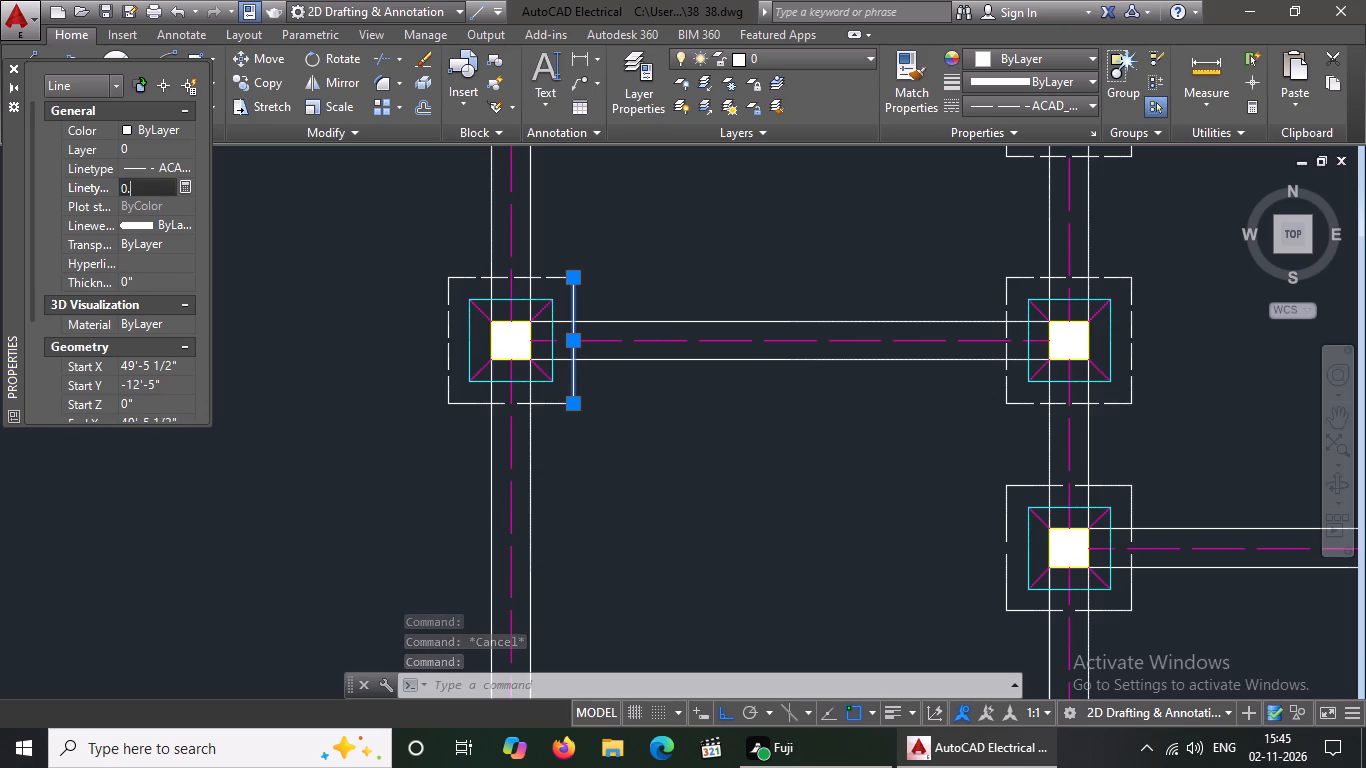
key(5)
key(Return)
key(Escape)
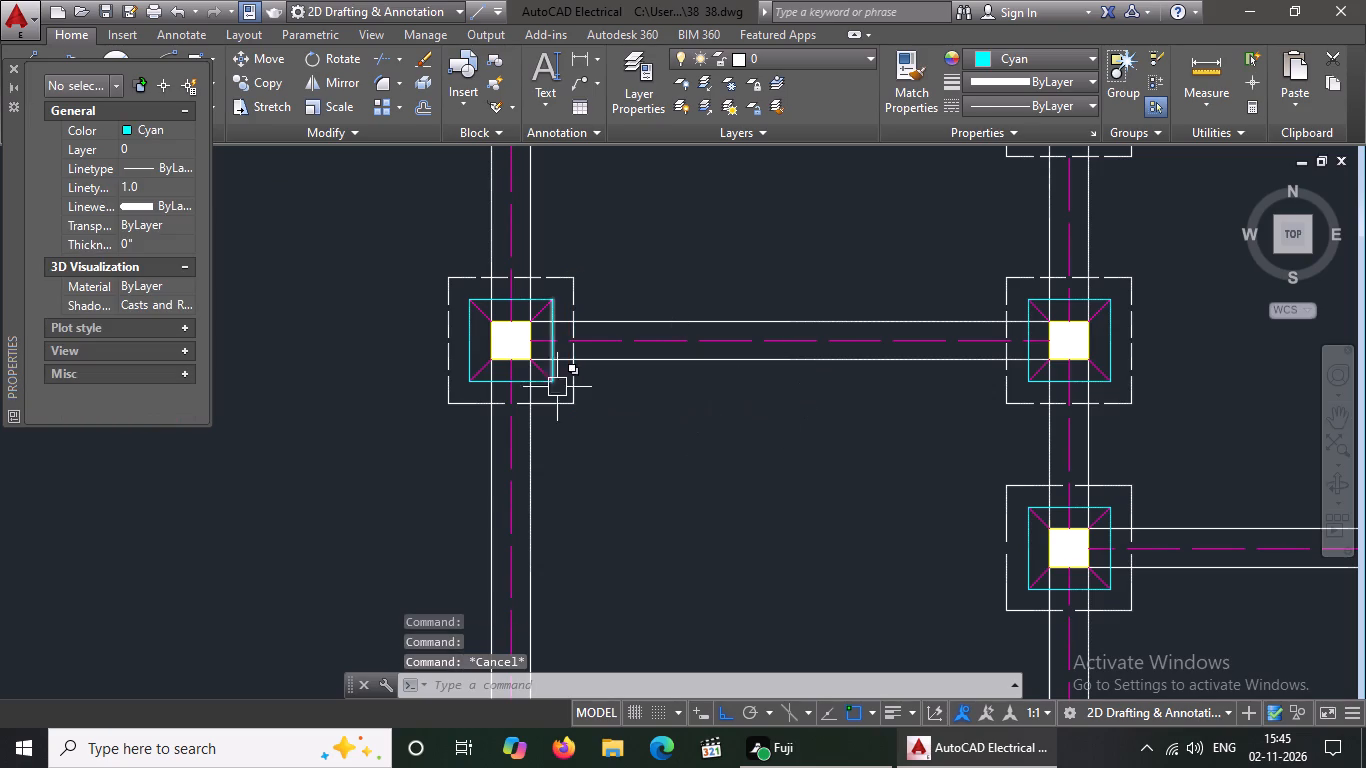
Set the linetype scale to 0.5 for the south side of the outer outline on that same west-column footing.
click(554, 408)
click(155, 185)
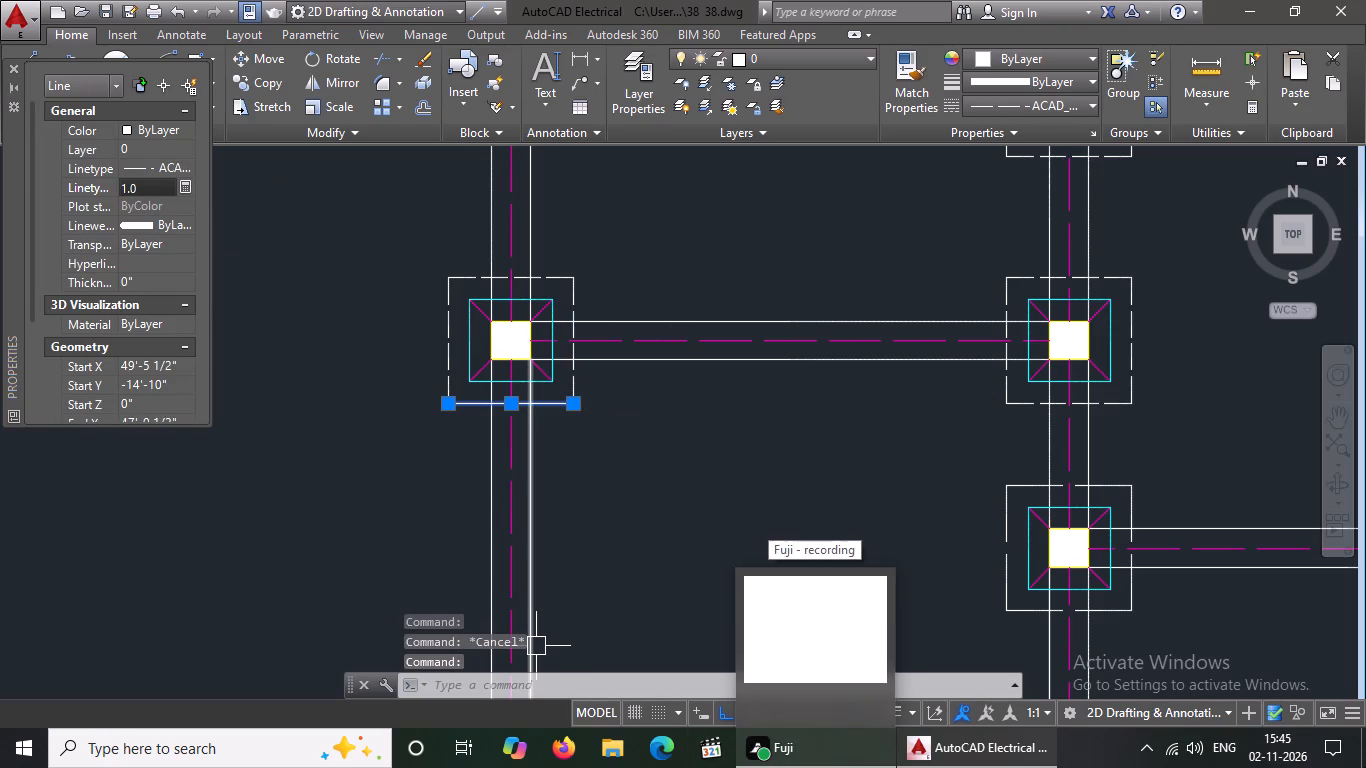
click(144, 188)
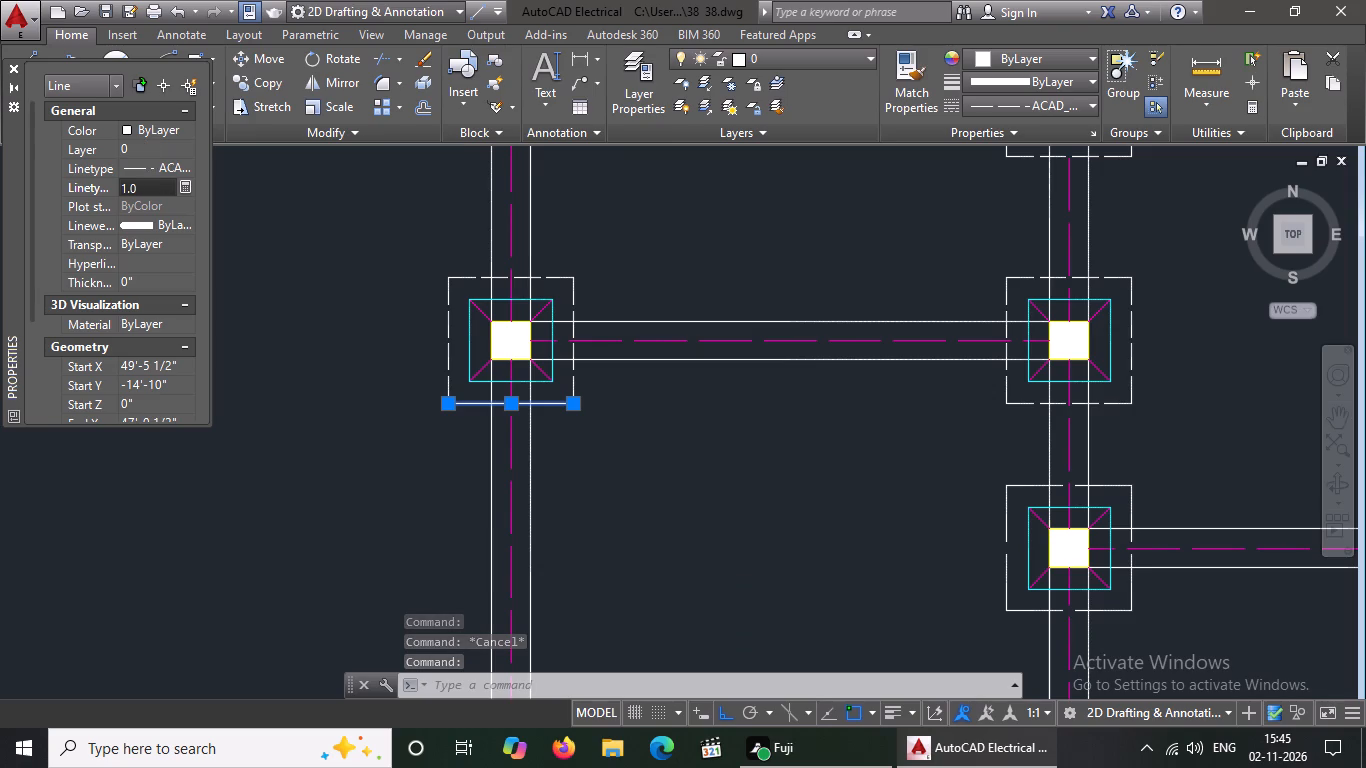
key(BackSpace)
key(BackSpace)
key(BackSpace)
text(0.5)
key(Return)
key(Escape)
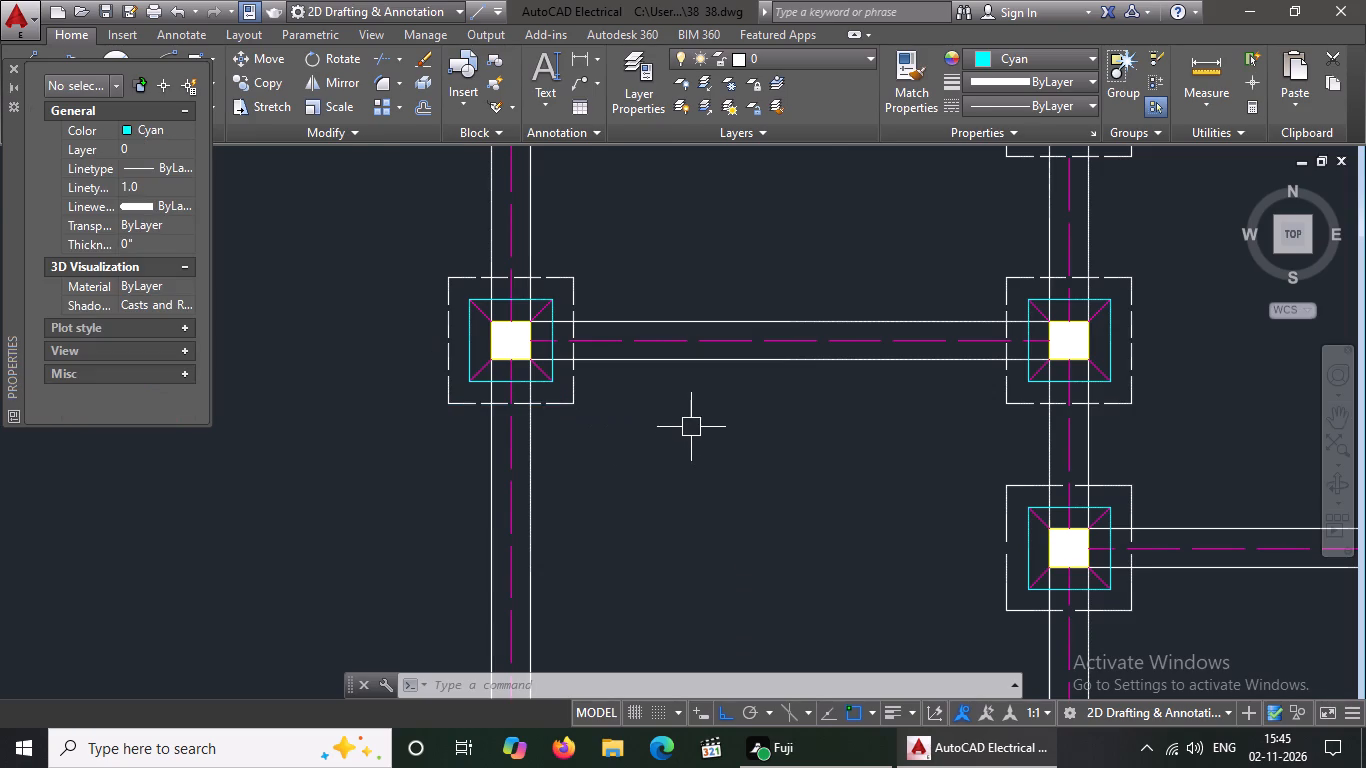
scroll(691, 427, down, 2)
scroll(823, 450, up, 2)
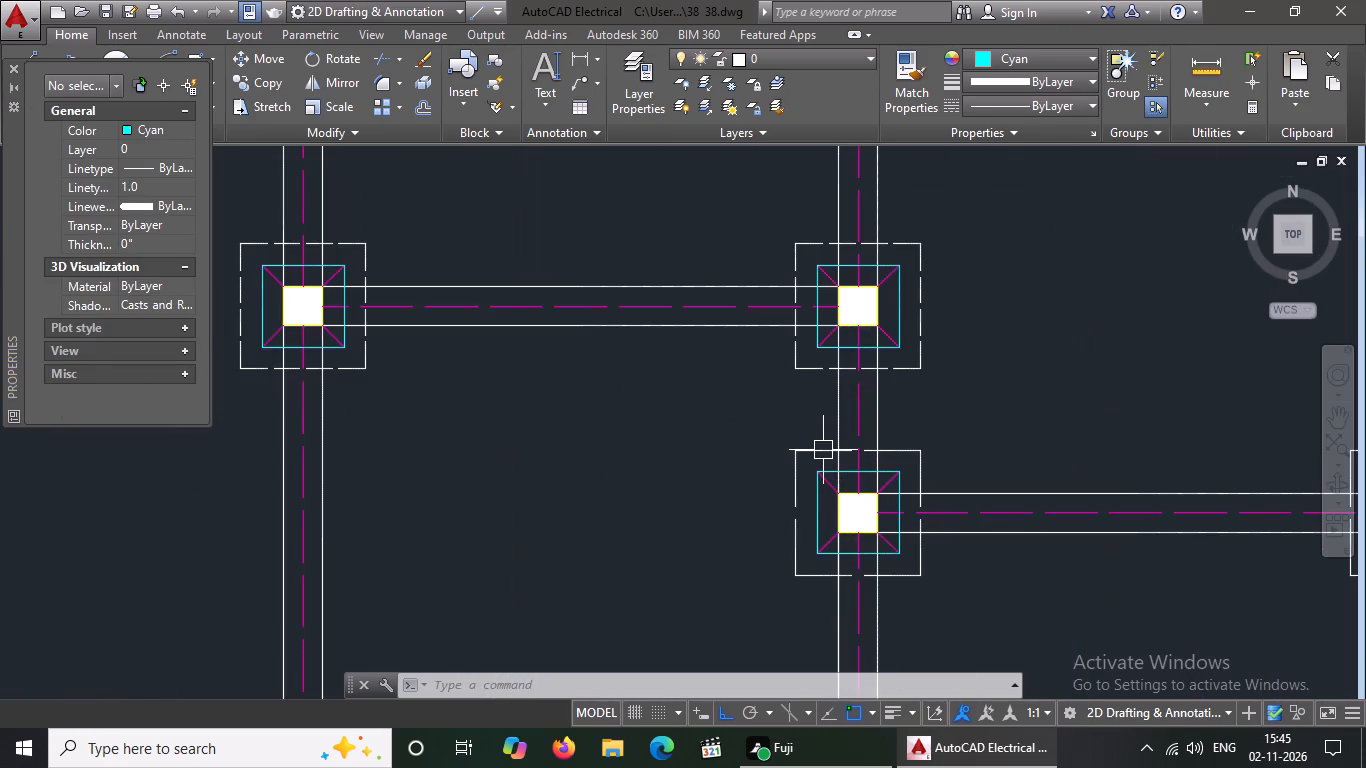
Set the linetype scale to 0.5 for the north side of the outer outline on the middle-column footing one row further south.
click(821, 446)
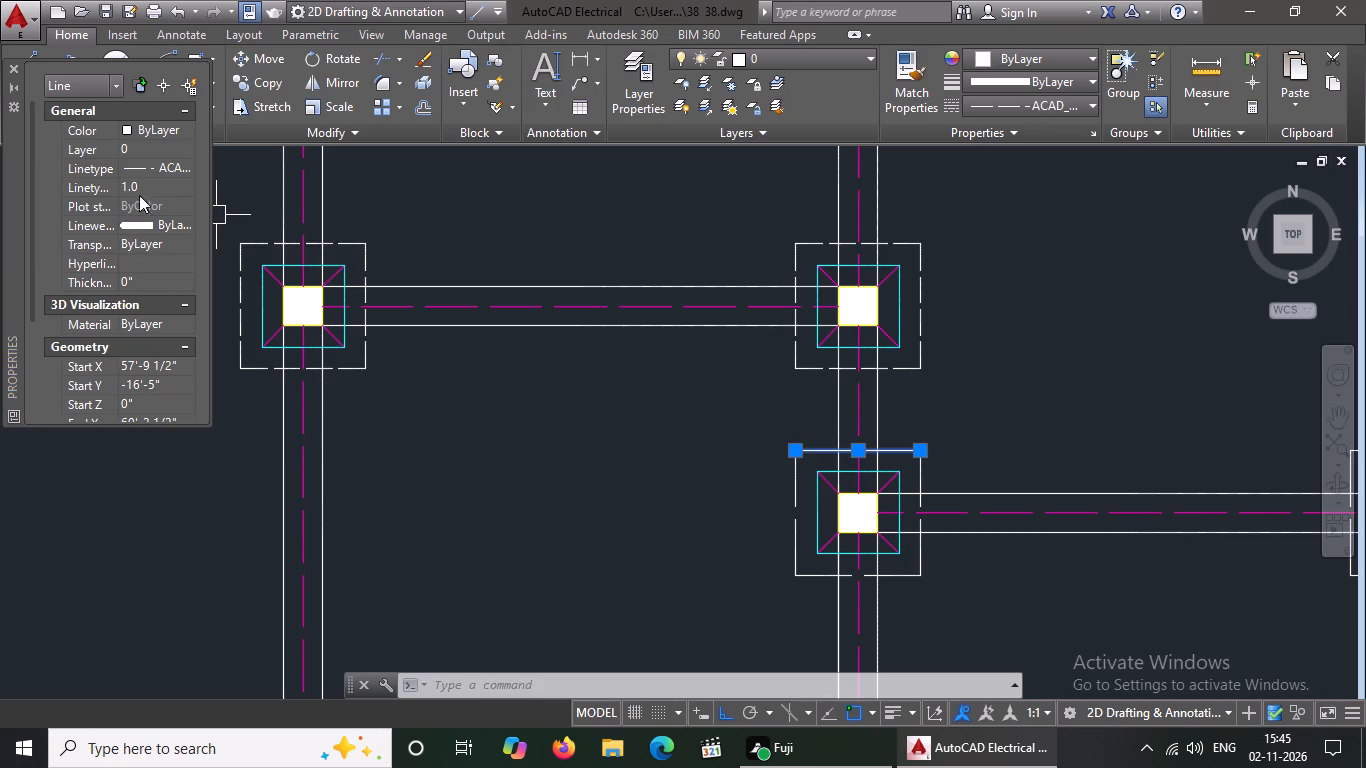
click(150, 180)
key(BackSpace)
key(BackSpace)
text(0.5)
key(Return)
scroll(801, 338, down, 1)
key(Escape)
Set the linetype scale to 0.5 for the west side of the outer outline on that same middle-column footing.
click(802, 453)
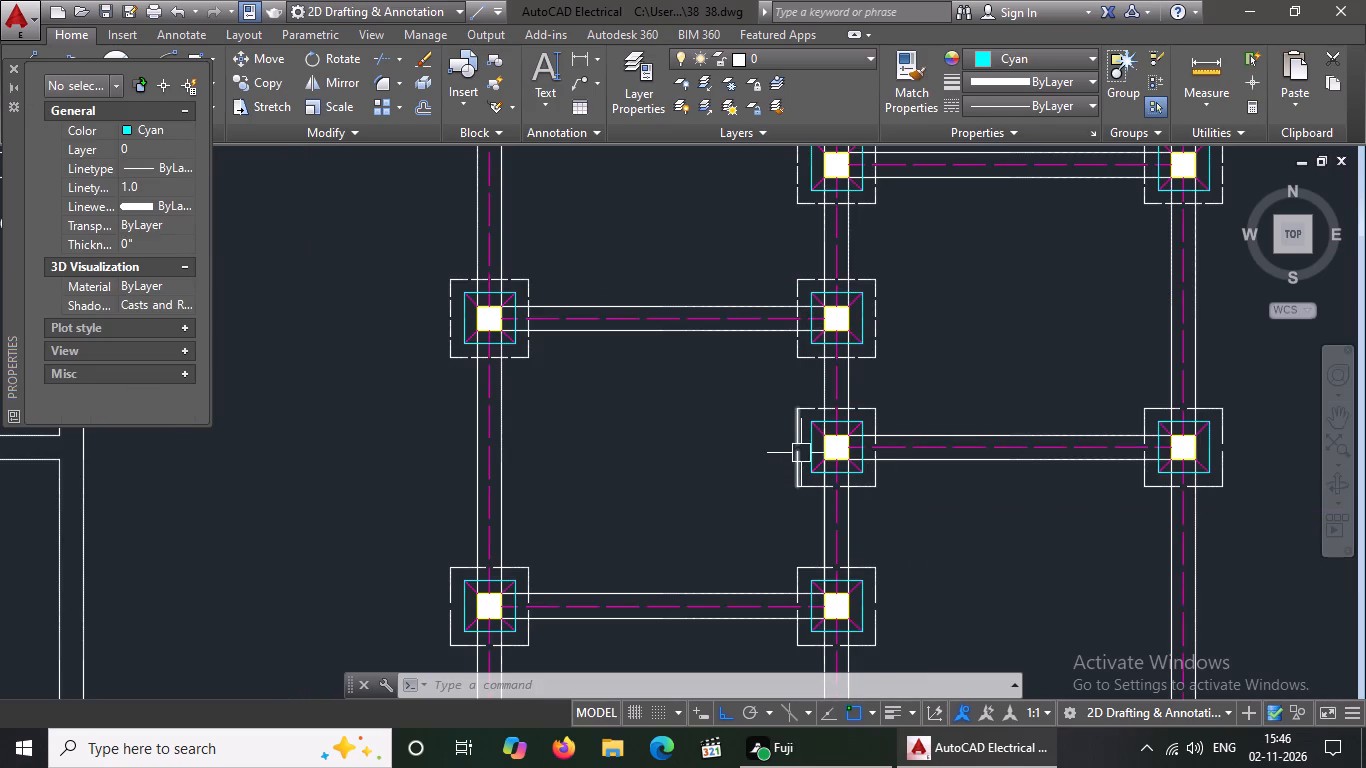
click(146, 181)
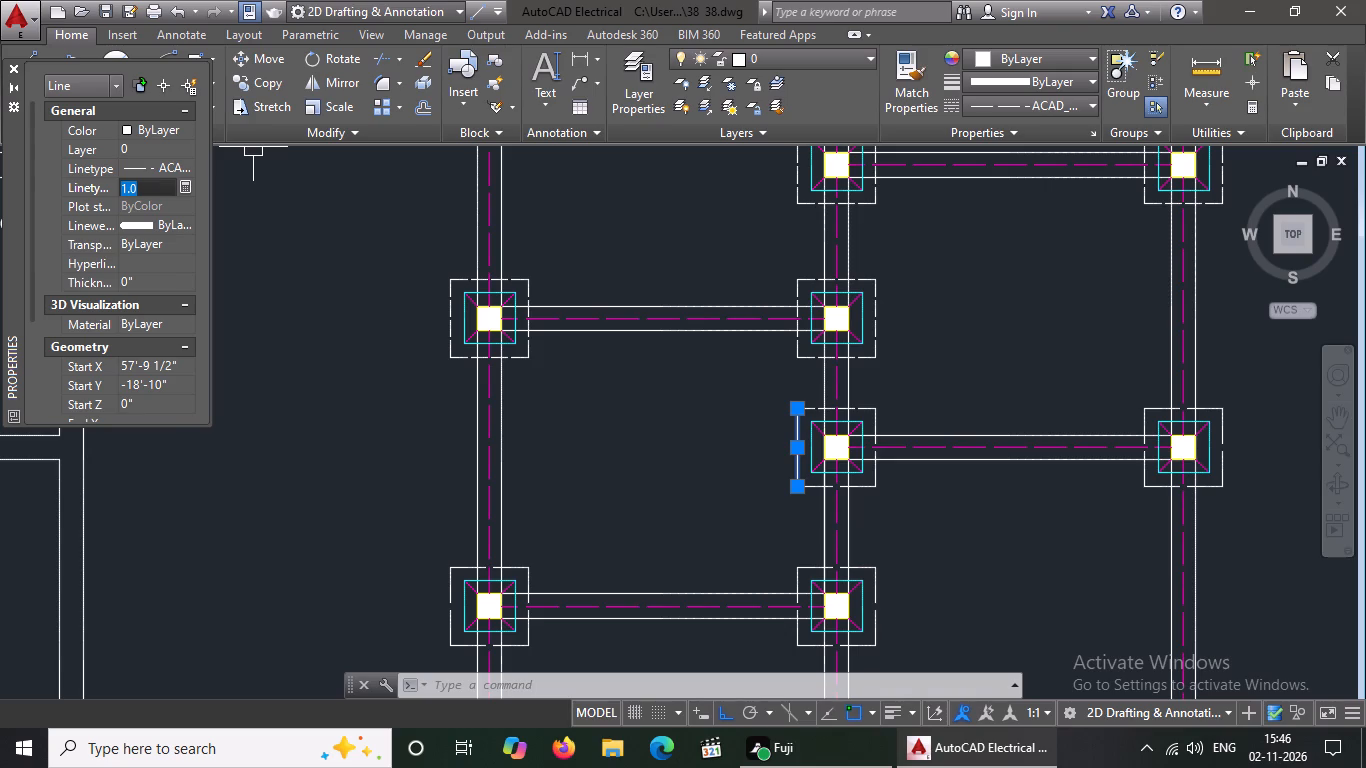
key(BackSpace)
key(BackSpace)
text(0.5)
key(Return)
key(Escape)
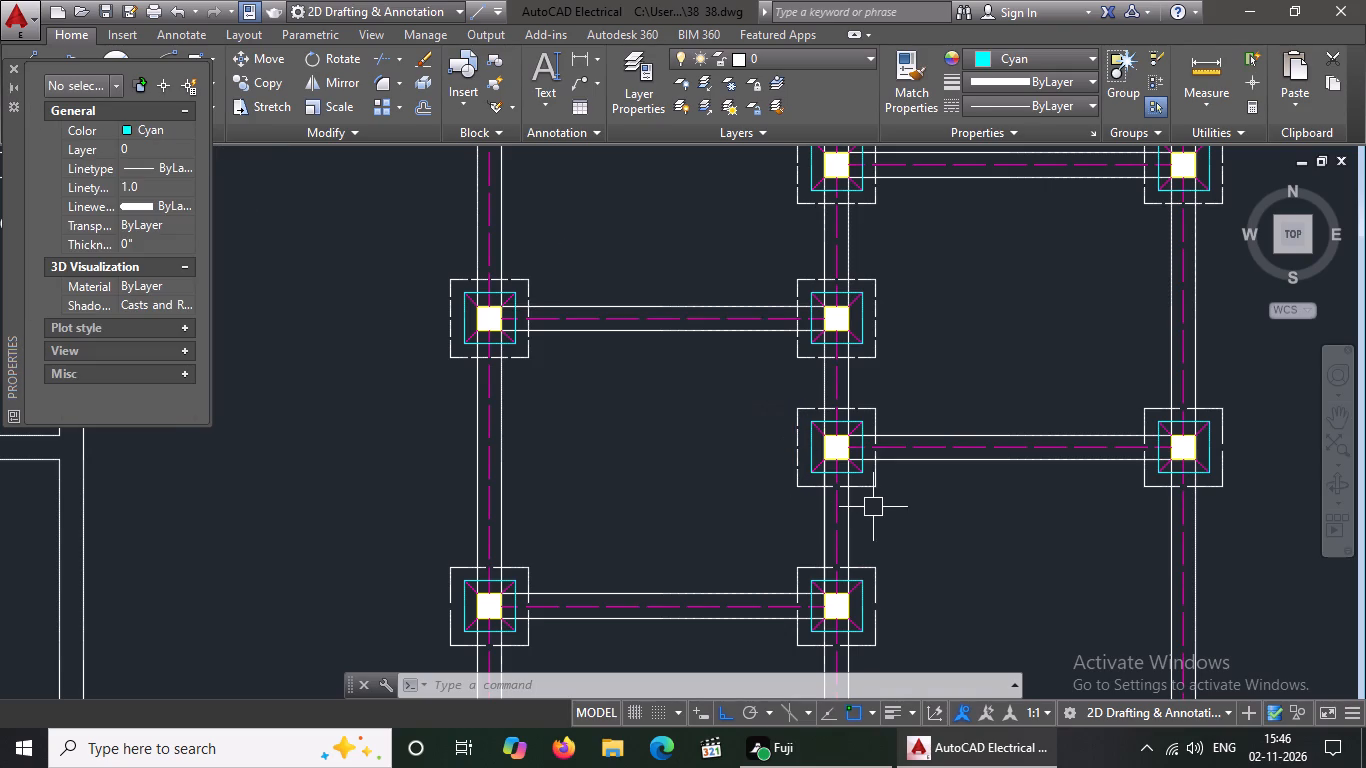
Set the linetype scale to 0.5 for the south side of the outer outline on that same middle-column footing.
click(870, 490)
click(141, 184)
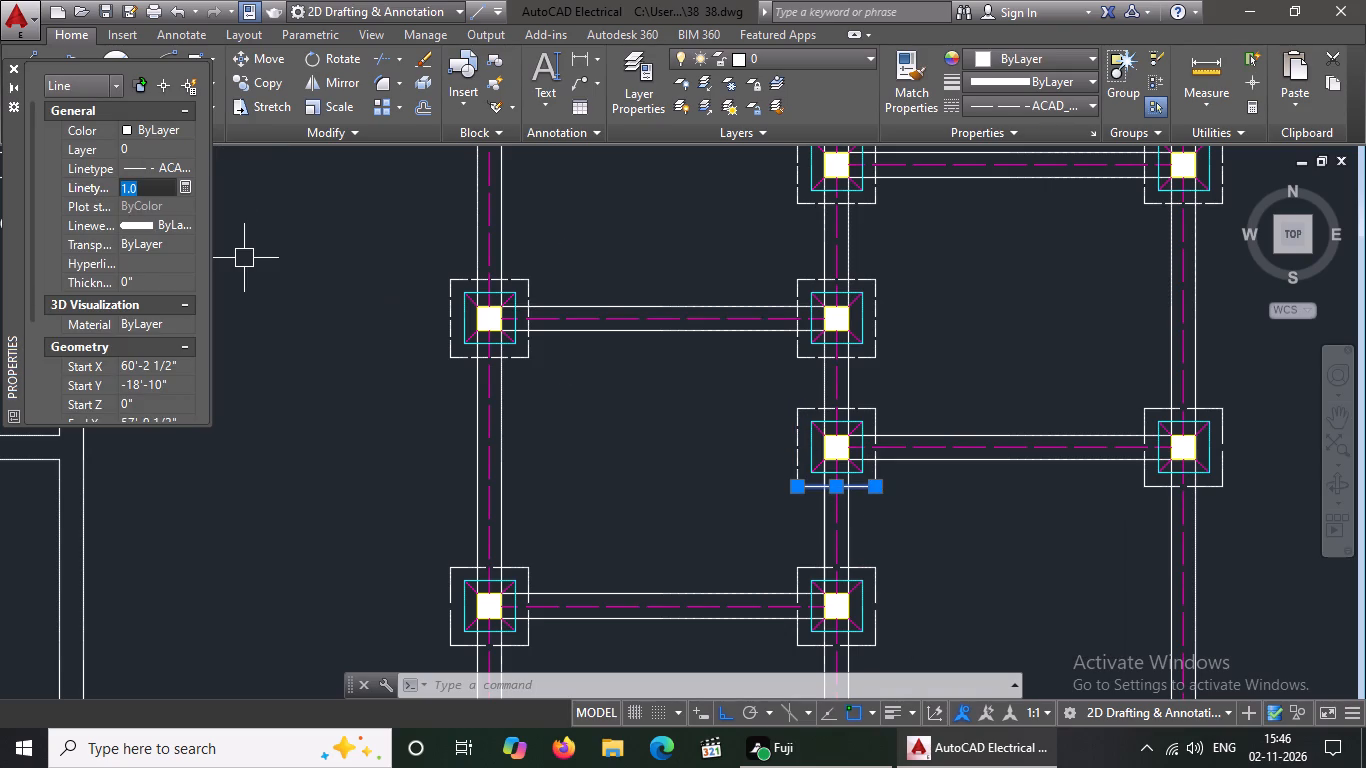
key(BackSpace)
key(BackSpace)
text(0.5)
key(Return)
key(Escape)
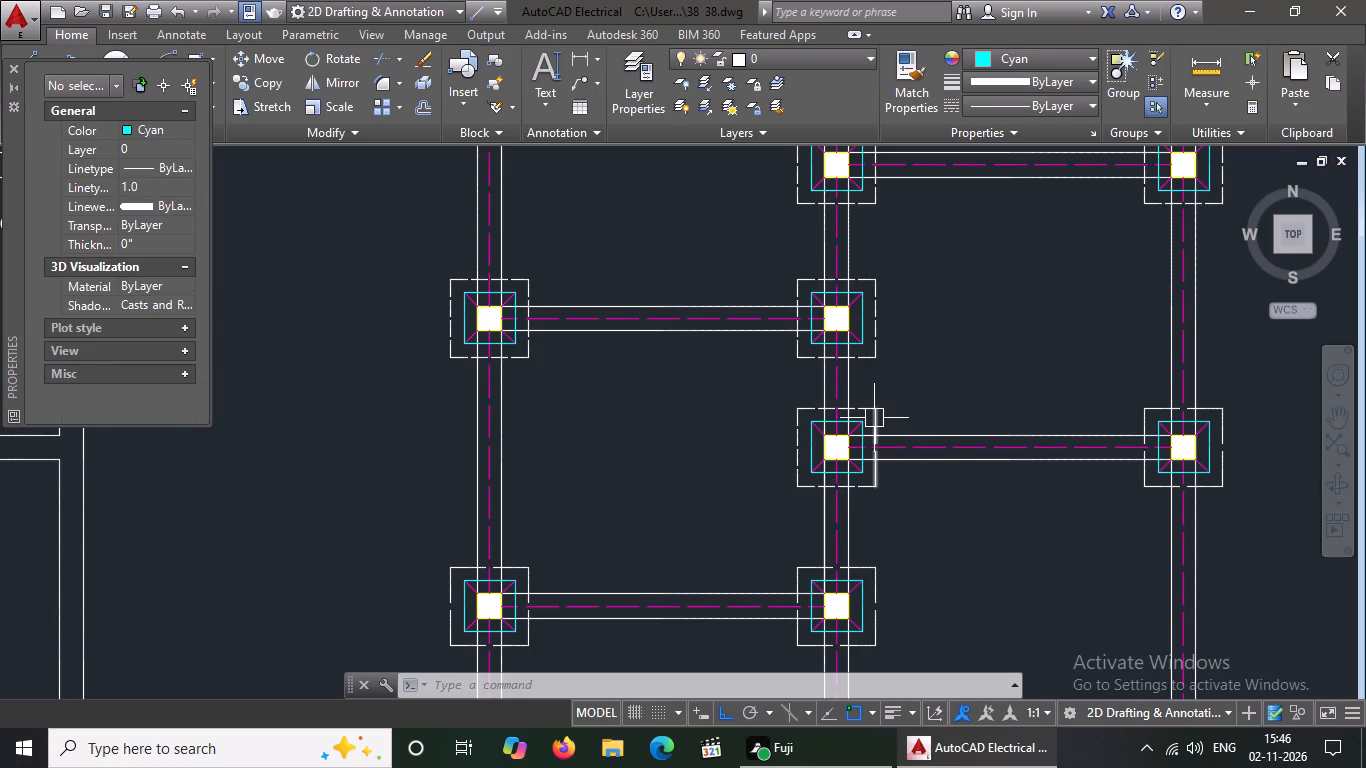
Set the linetype scale to 0.5 for the east side of the outer outline on that same middle-column footing.
click(874, 418)
click(148, 188)
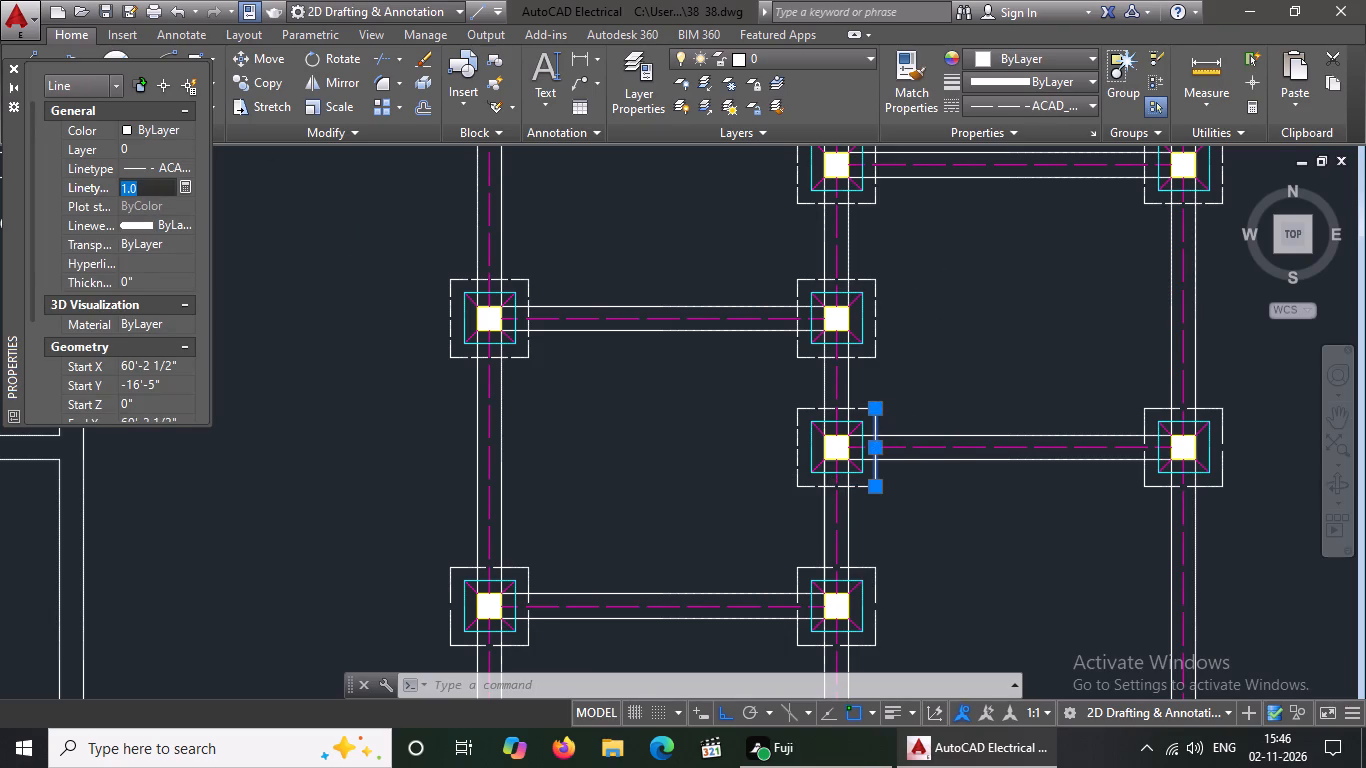
key(BackSpace)
key(BackSpace)
text(0.5)
key(Return)
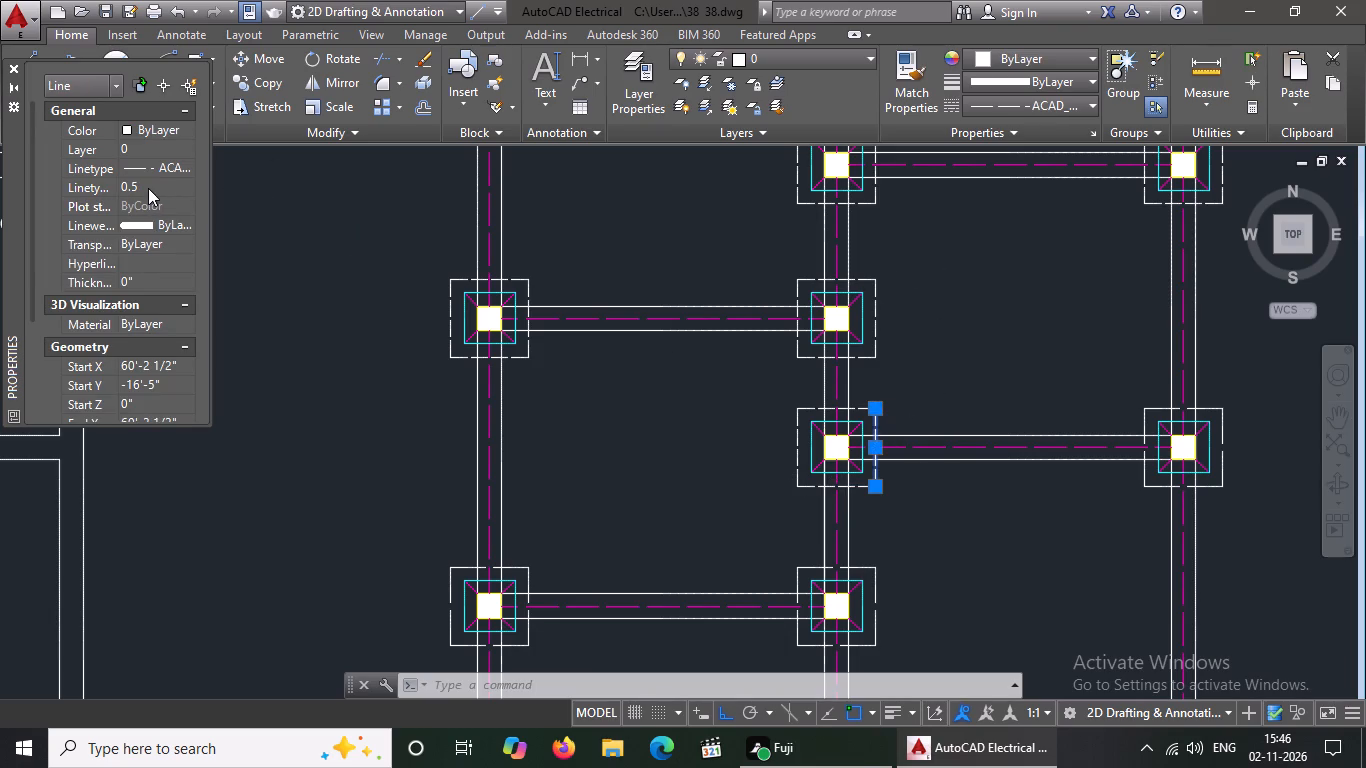
key(Escape)
Set the linetype scale to 0.5 for the north side of the outer outline on the same row's east-column footing.
scroll(1236, 424, up, 2)
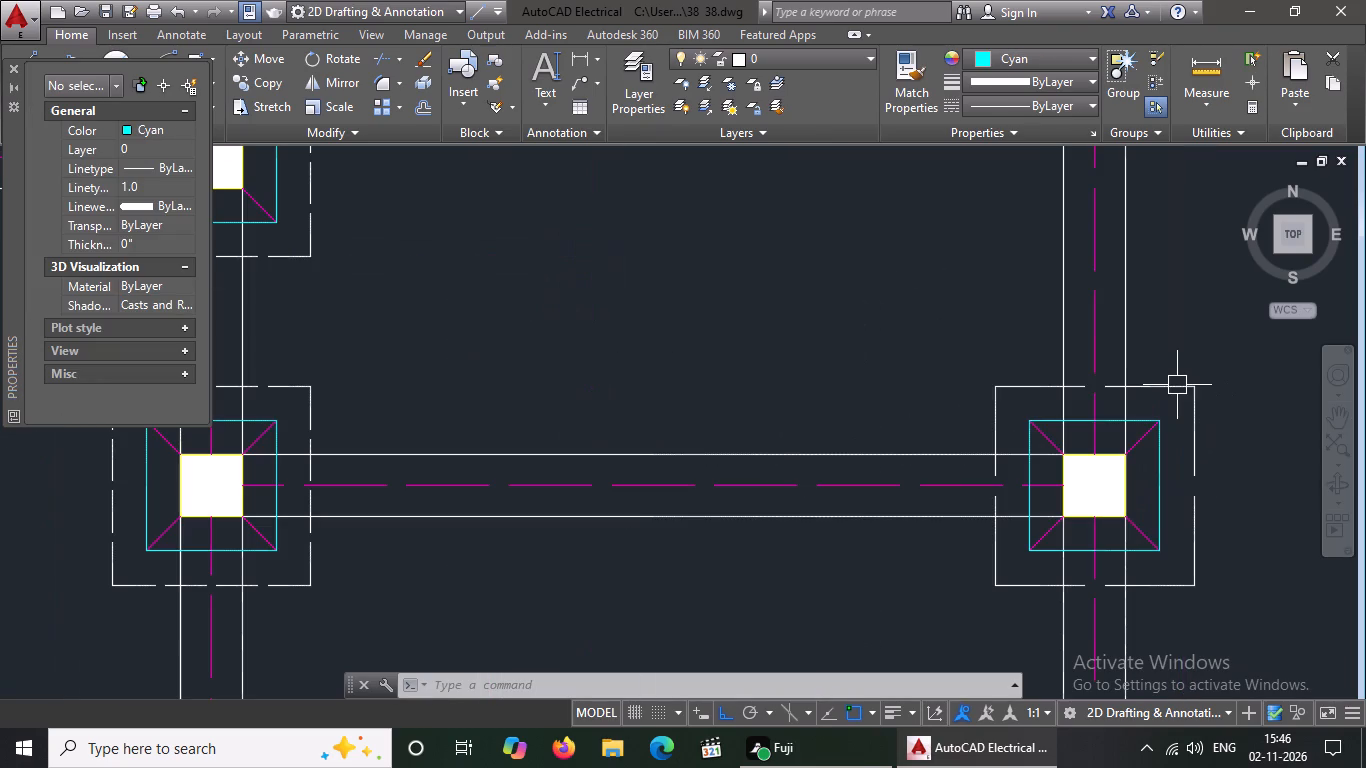
click(1176, 383)
click(151, 182)
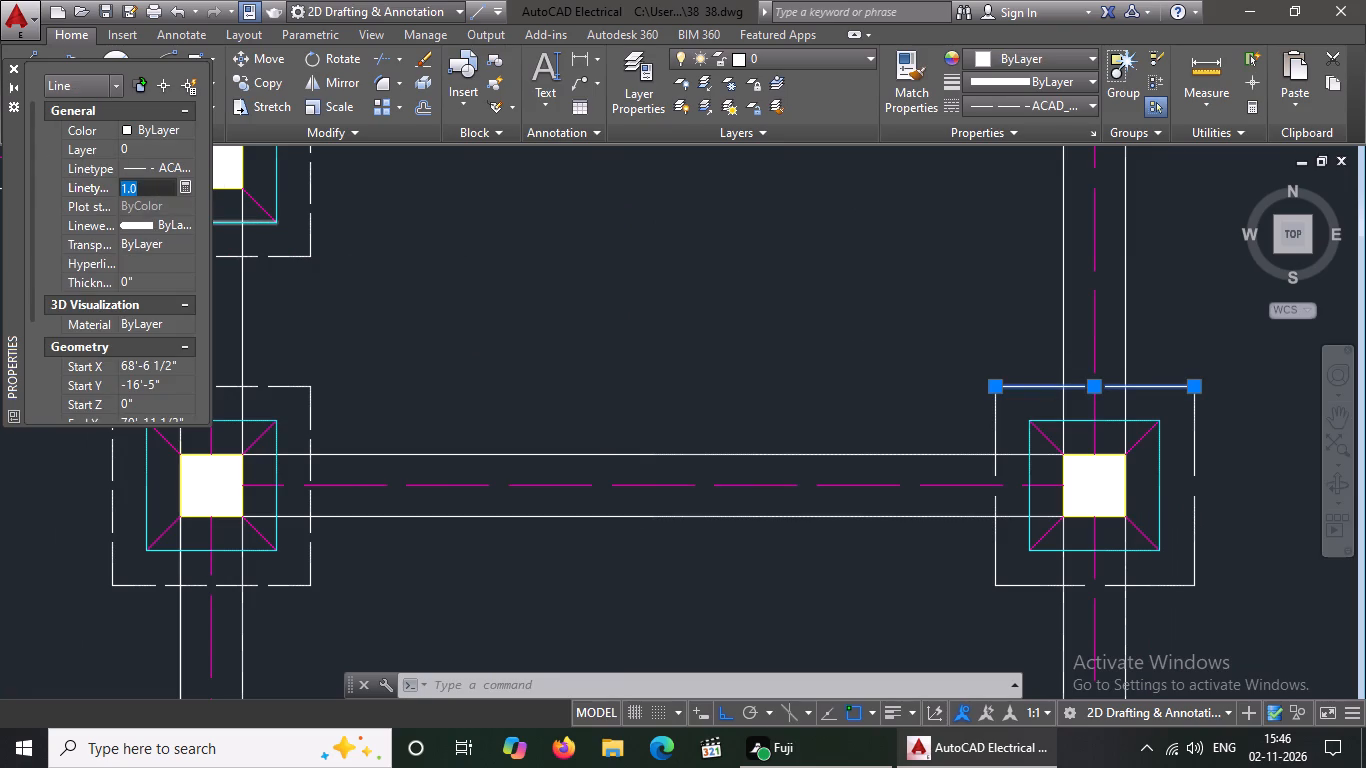
key(BackSpace)
key(BackSpace)
key(BackSpace)
text(0.5)
key(Return)
key(Escape)
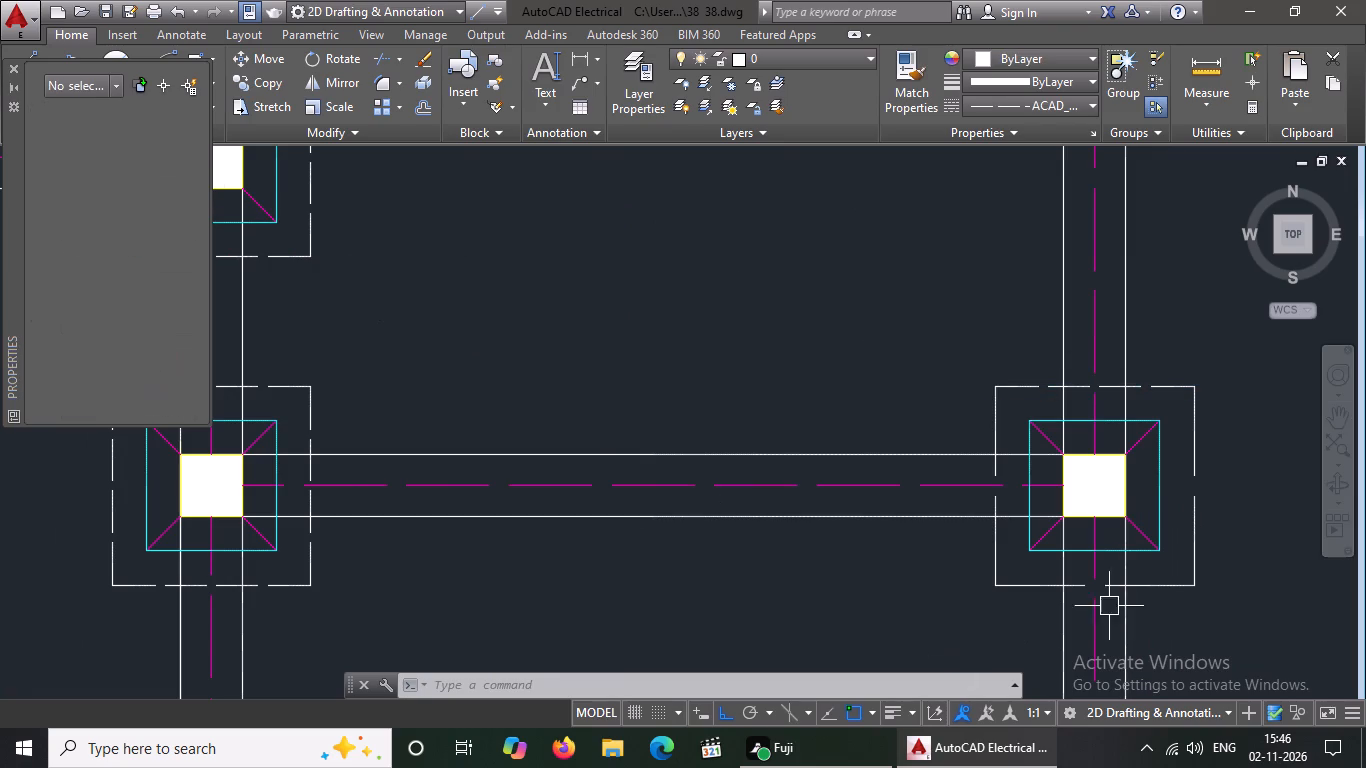
Set the linetype scale to 0.5 for the east side of the outer outline on that same east-column footing.
click(1201, 548)
scroll(1133, 513, down, 3)
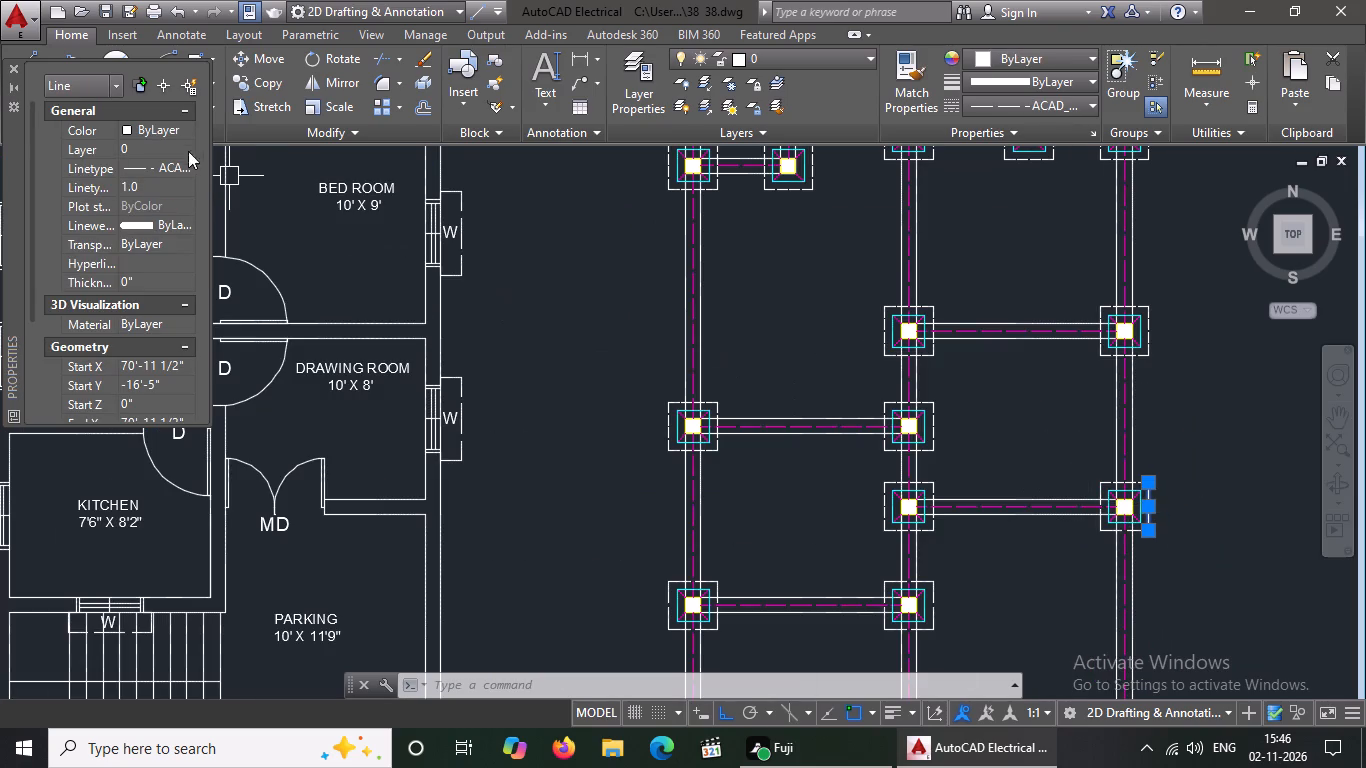
click(159, 185)
key(BackSpace)
key(BackSpace)
text(0.5)
key(Return)
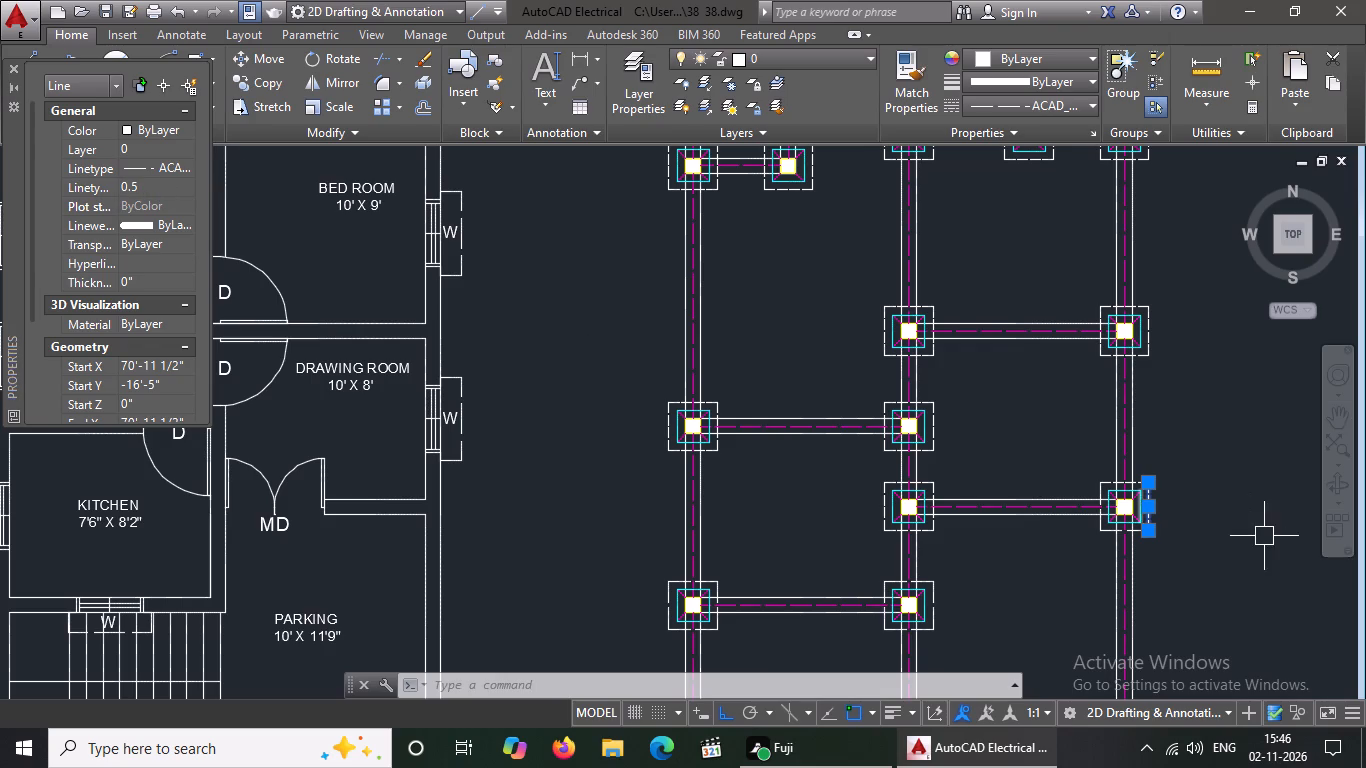
Set the linetype scale to 0.5 for the west side of the outer outline on that same east-column footing.
scroll(1264, 536, up, 2)
click(849, 423)
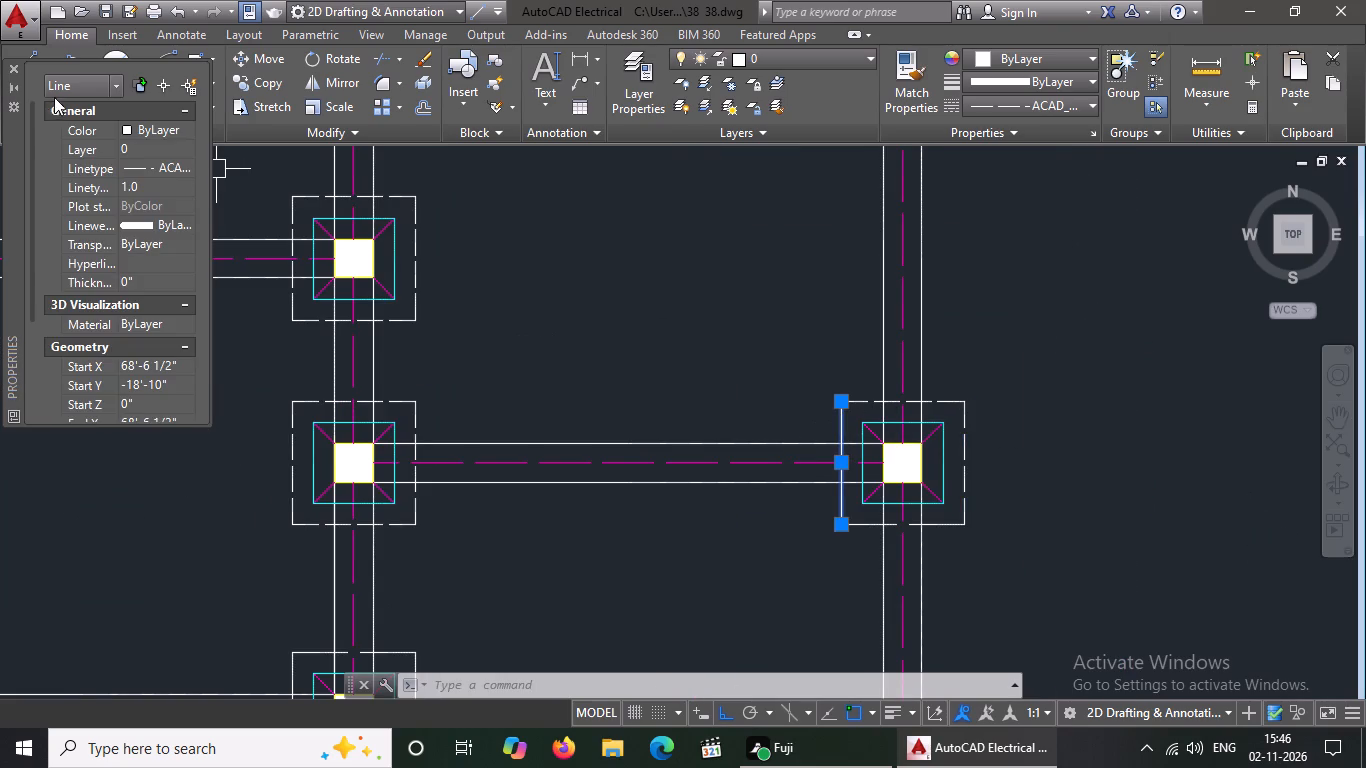
click(167, 178)
key(BackSpace)
key(BackSpace)
text(0.5)
key(Return)
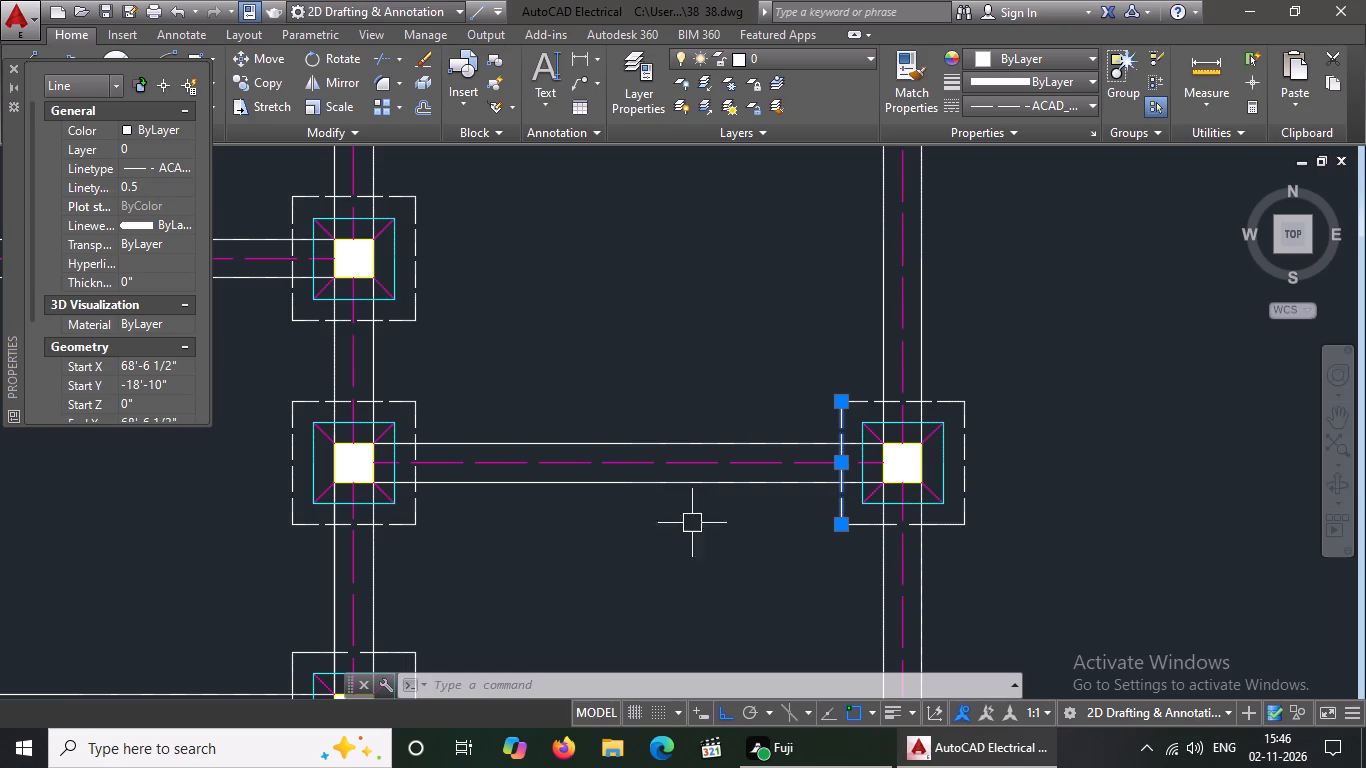
key(Escape)
Set the linetype scale to 0.5 for the south side of the outer outline on that same east-column footing.
click(958, 521)
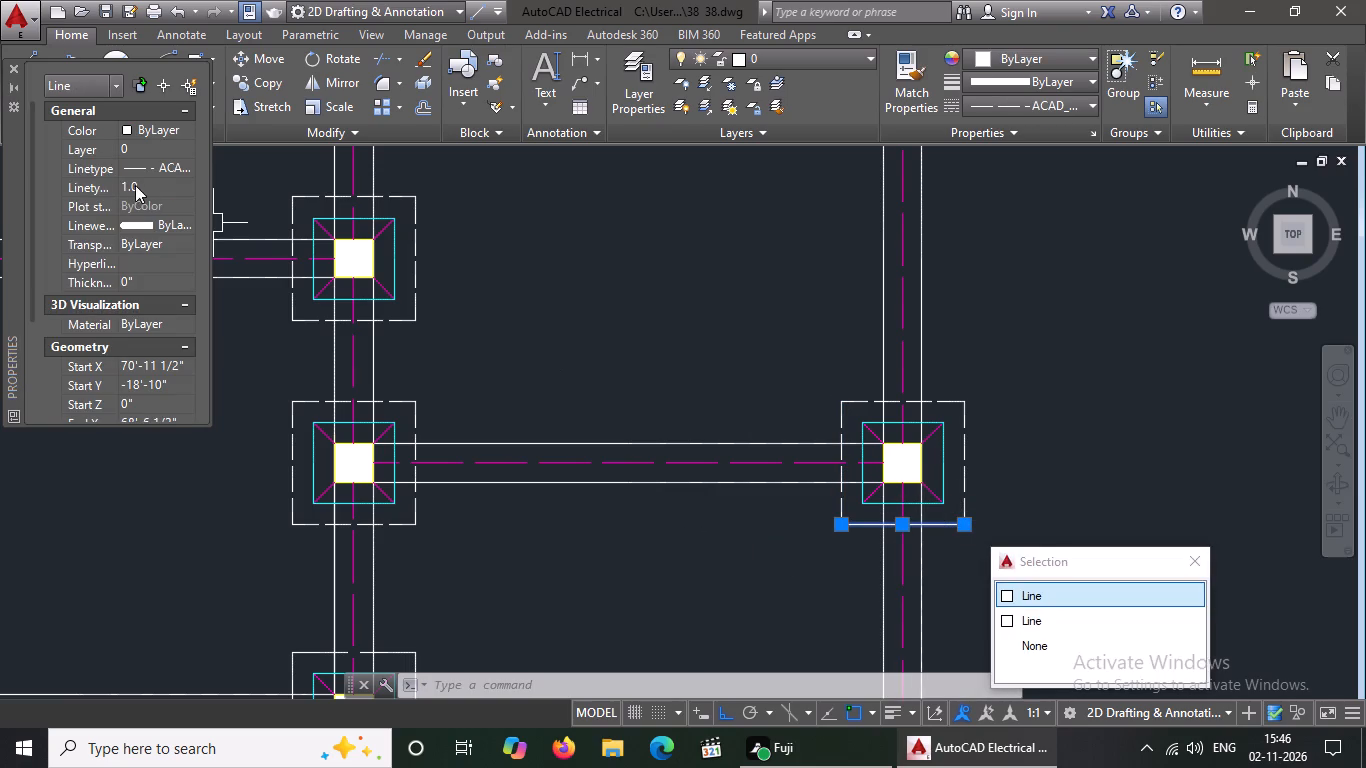
click(148, 187)
key(BackSpace)
key(BackSpace)
text(0.5)
key(Return)
key(Escape)
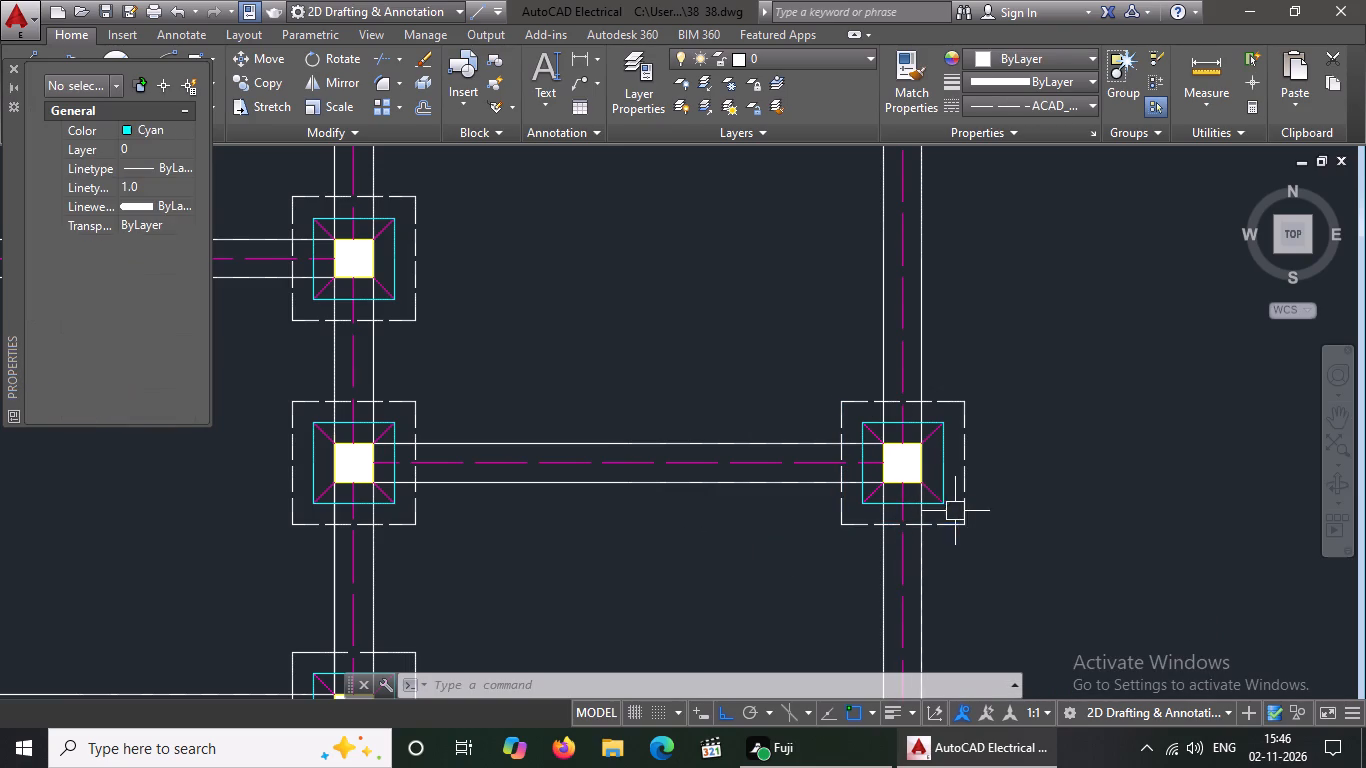
scroll(923, 411, down, 3)
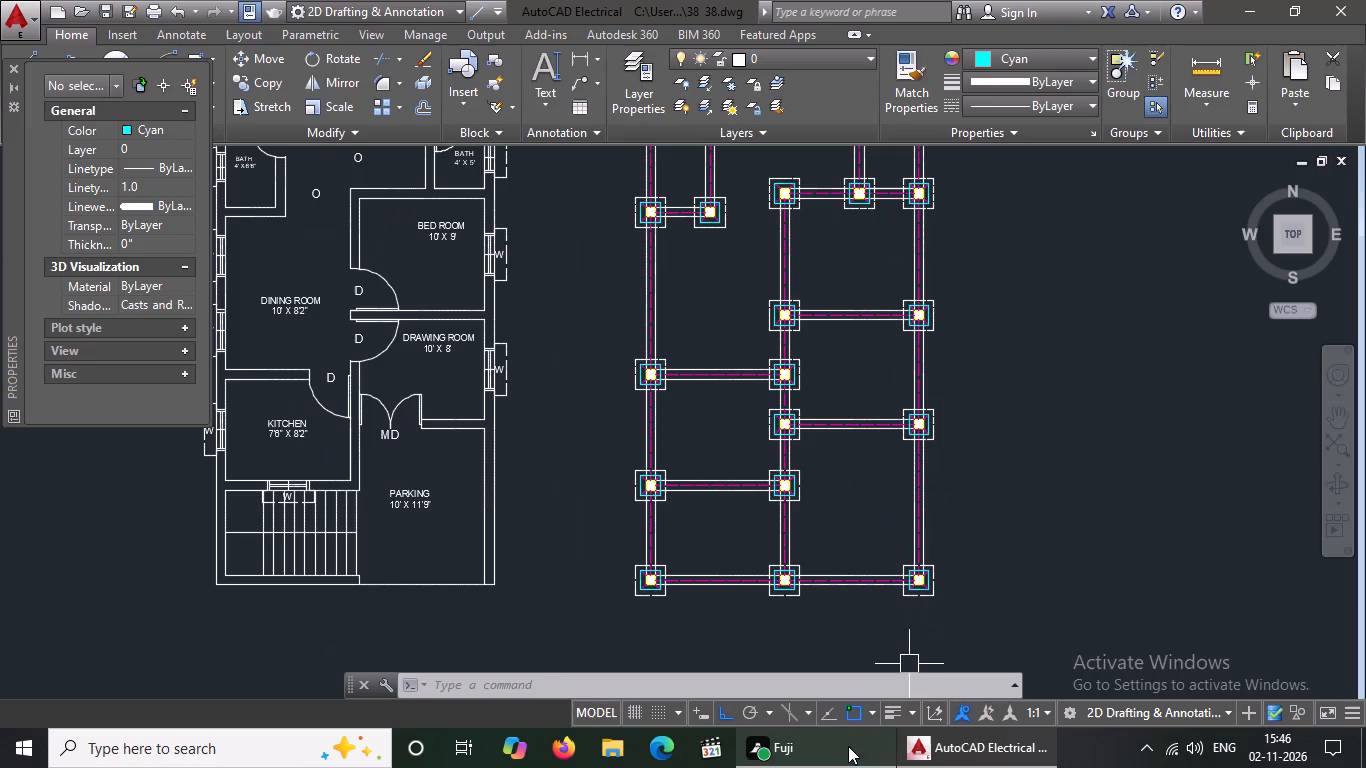
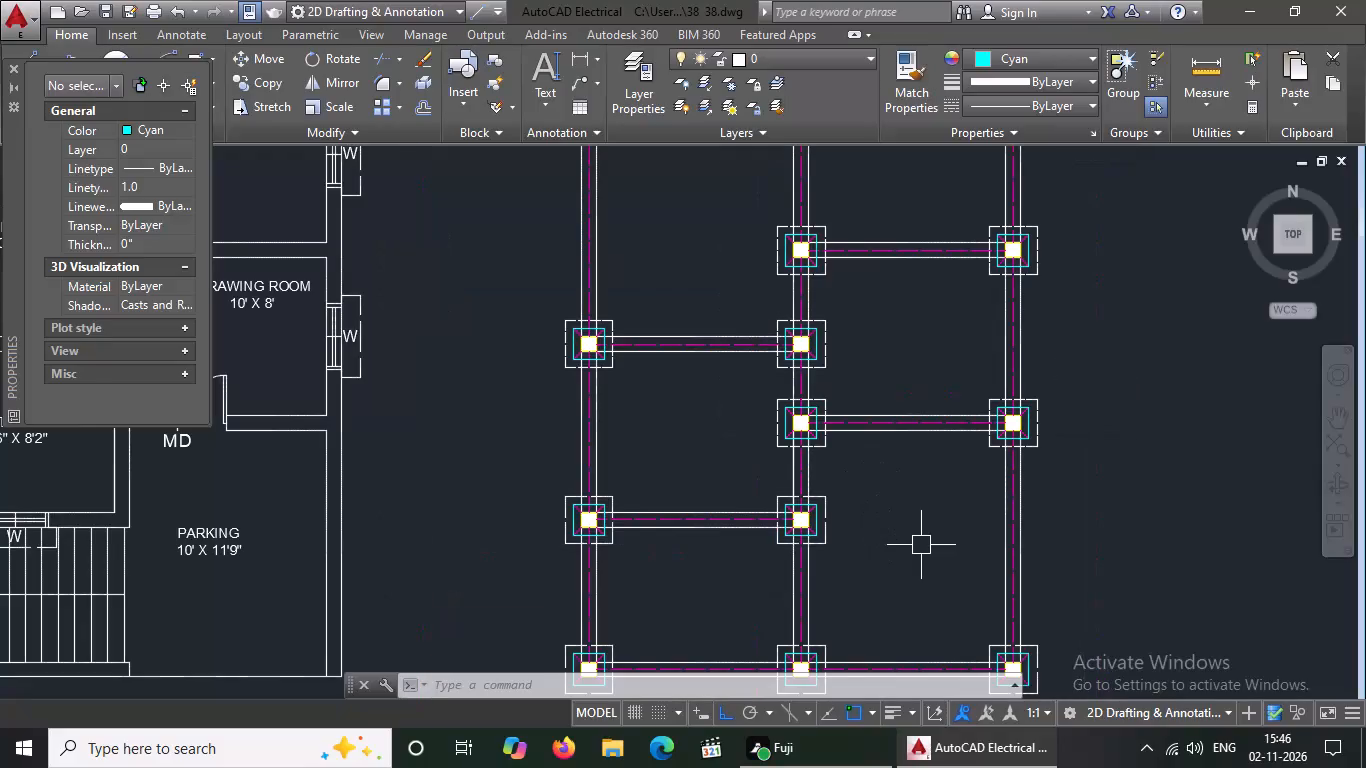
Set the linetype scale to 0.5 for the top edge of the middle-column footing's outer outline, where the upper left-bay beam ends.
scroll(924, 545, up, 2)
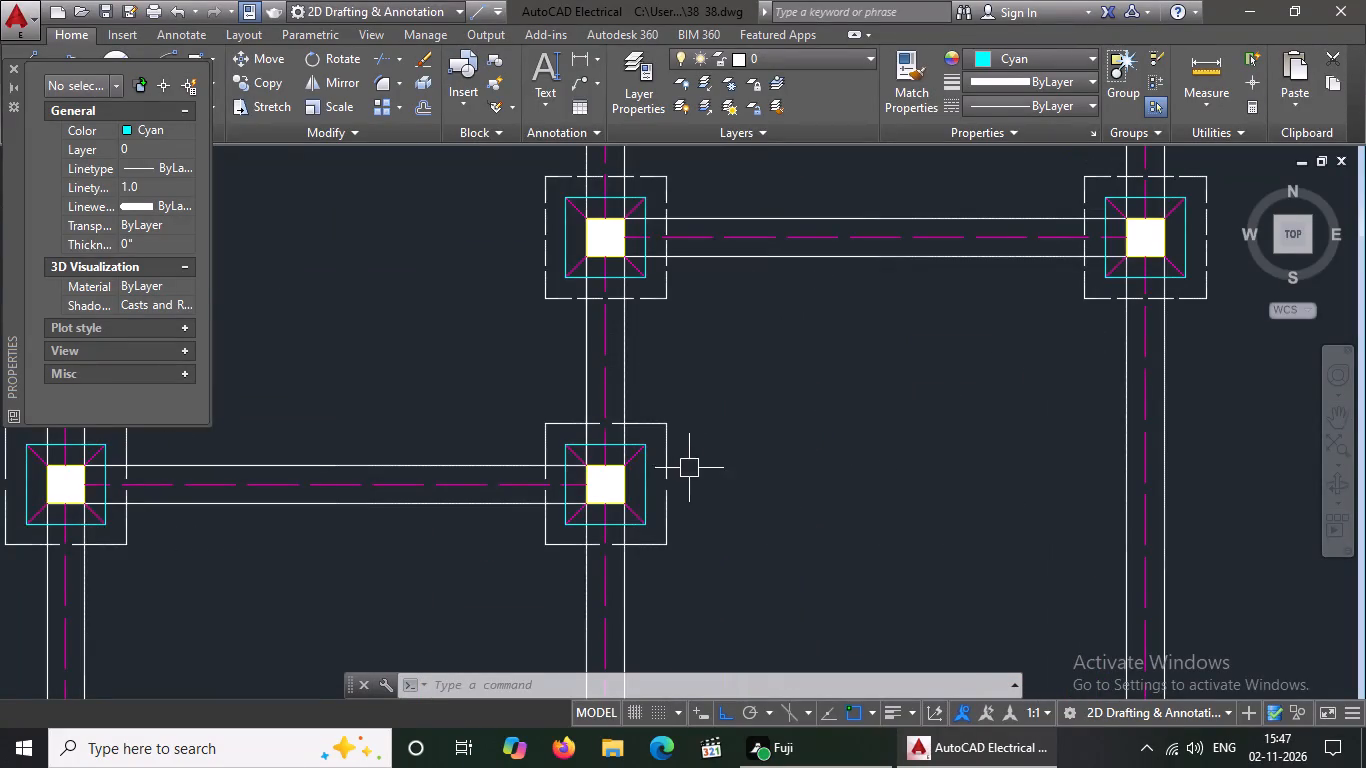
scroll(709, 478, down, 2)
scroll(659, 362, up, 2)
scroll(674, 360, down, 4)
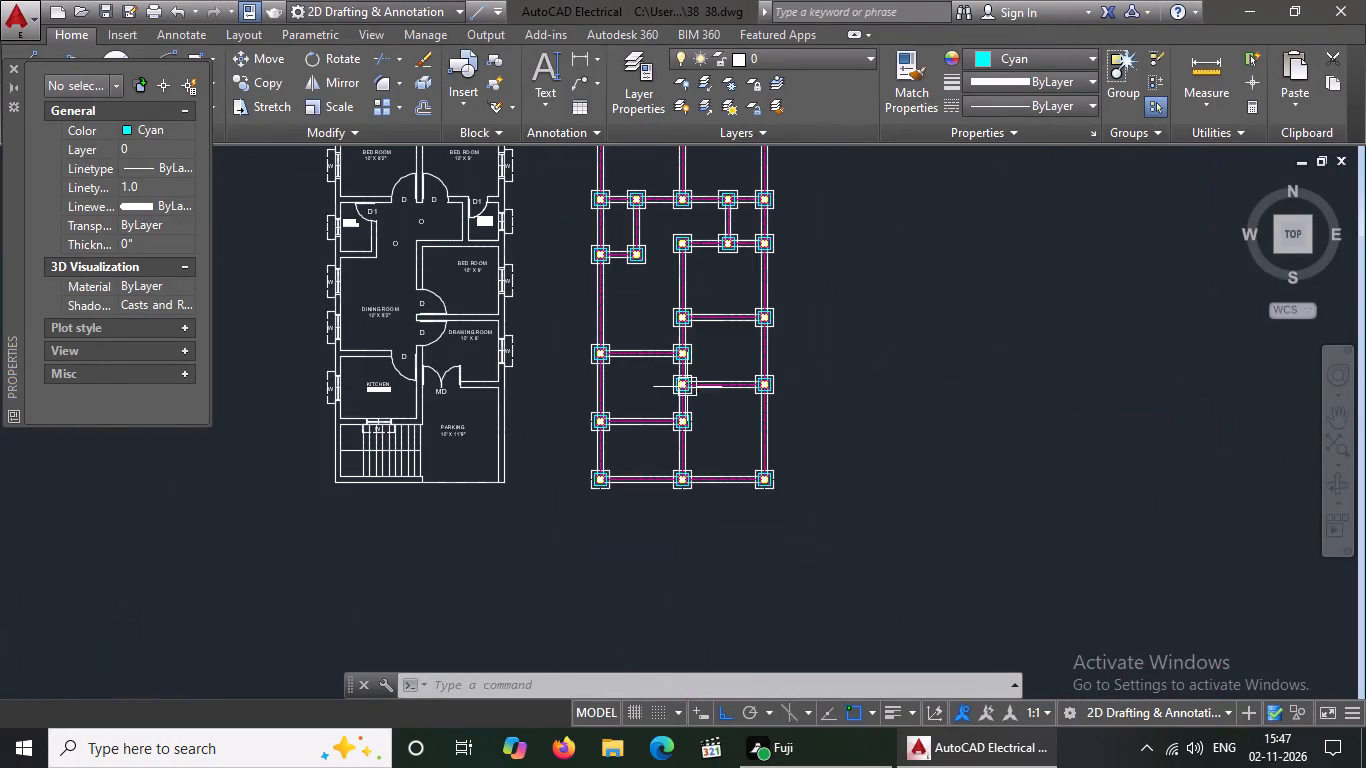
scroll(672, 358, up, 3)
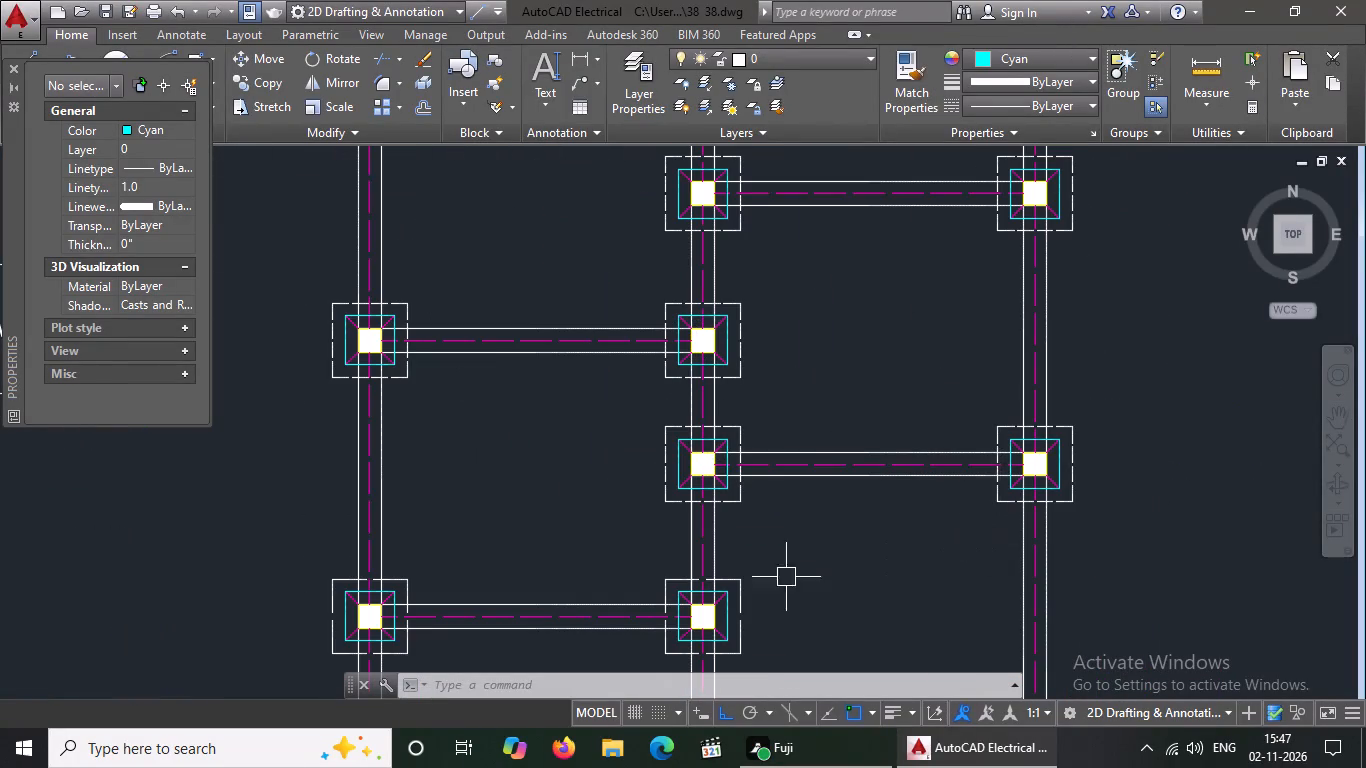
scroll(784, 517, down, 3)
scroll(774, 551, up, 3)
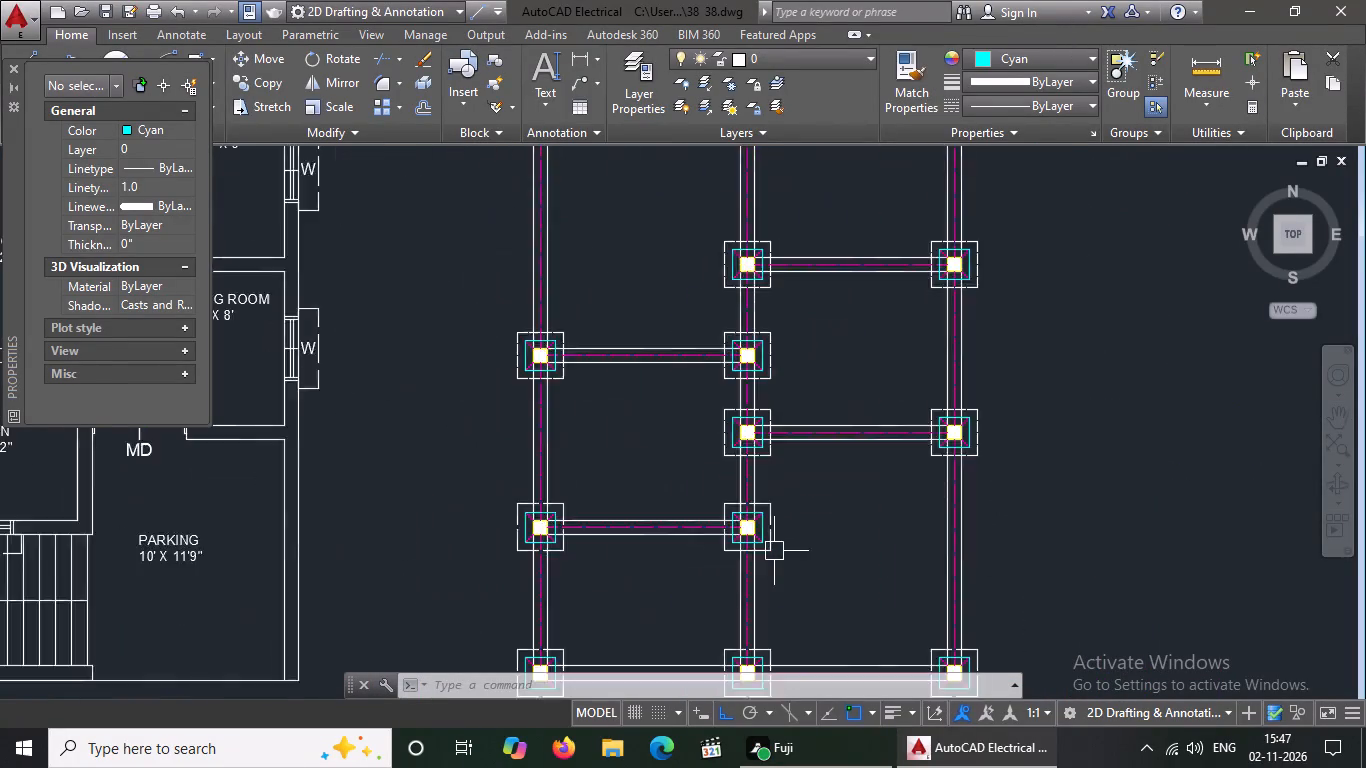
scroll(778, 311, up, 2)
scroll(775, 315, down, 2)
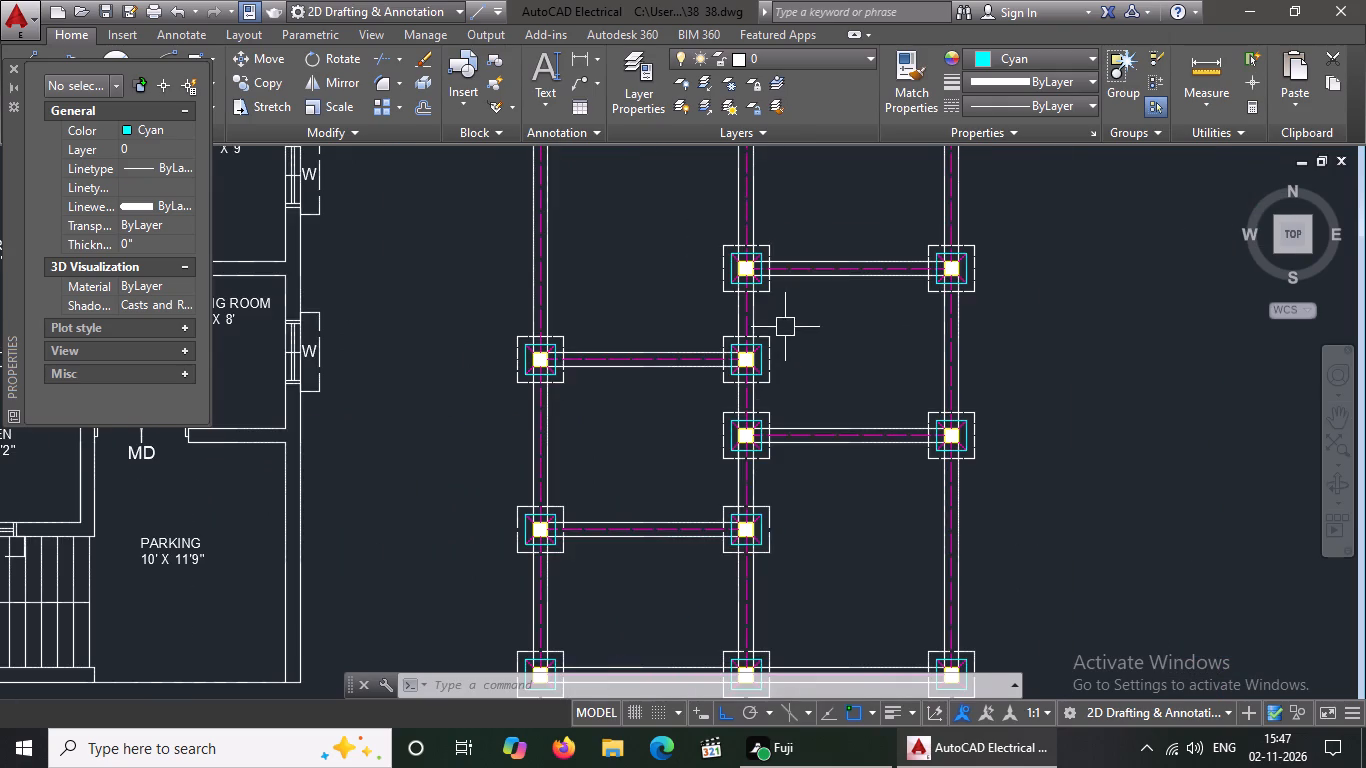
scroll(742, 615, up, 2)
click(798, 345)
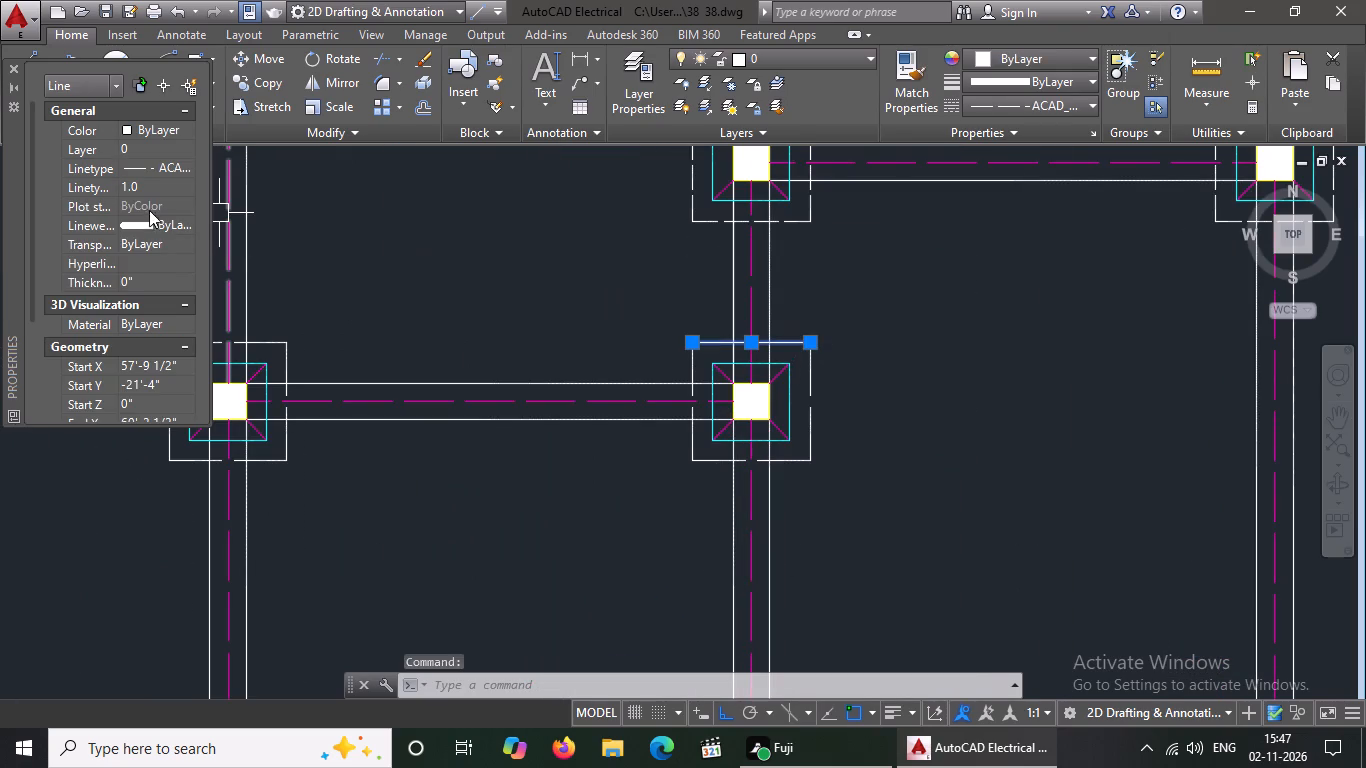
click(167, 178)
key(BackSpace)
key(BackSpace)
text(0.5)
key(Return)
key(Escape)
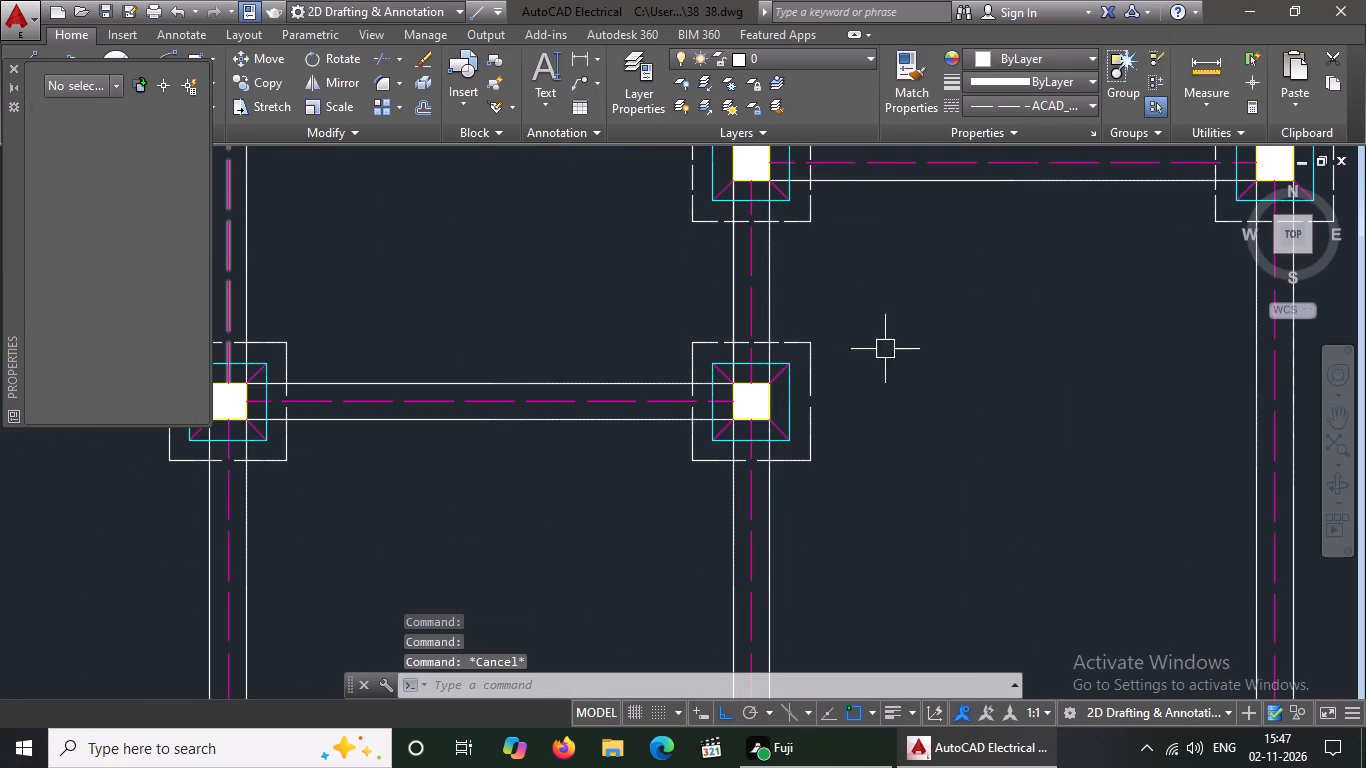
Set the linetype scale of the right edge of that same middle-column footing's outer outline to 0.5.
click(813, 434)
click(148, 196)
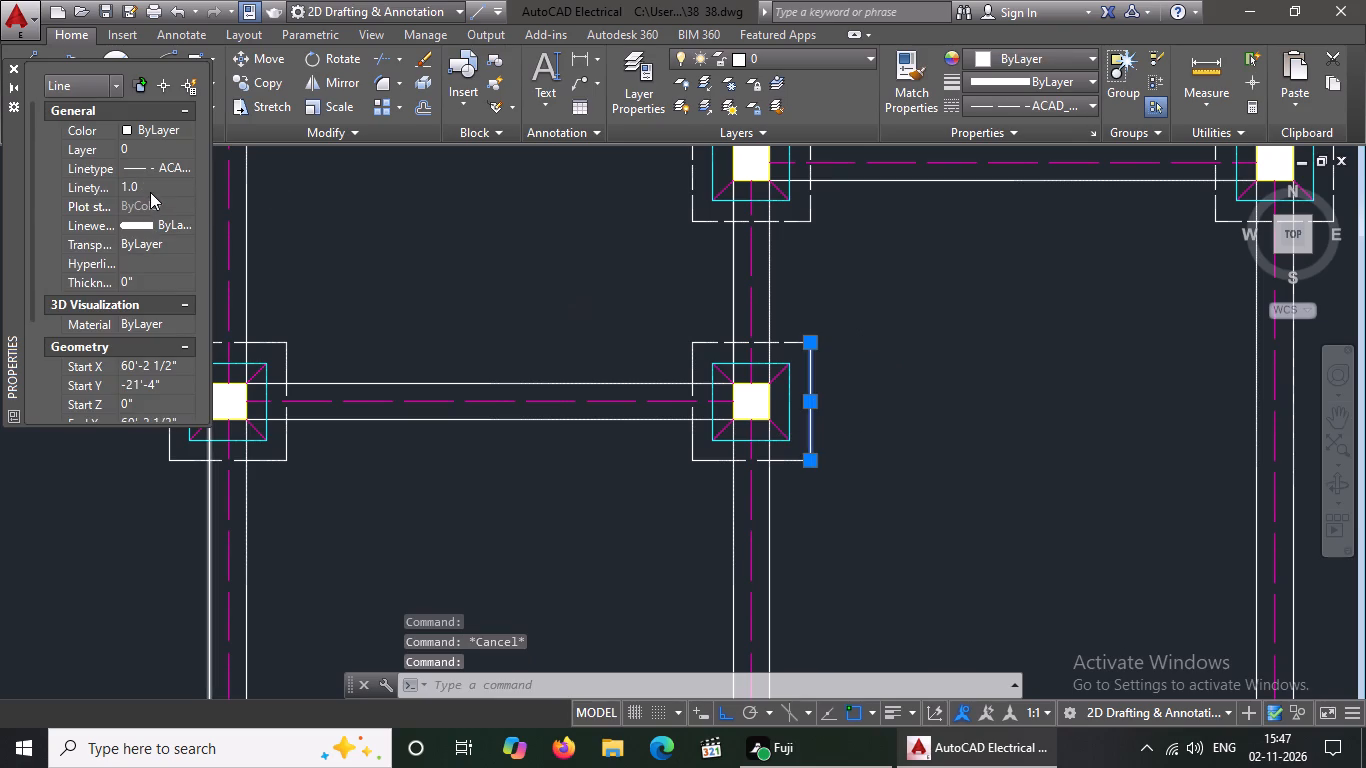
click(155, 184)
key(BackSpace)
key(BackSpace)
text(0.5)
key(Return)
key(Escape)
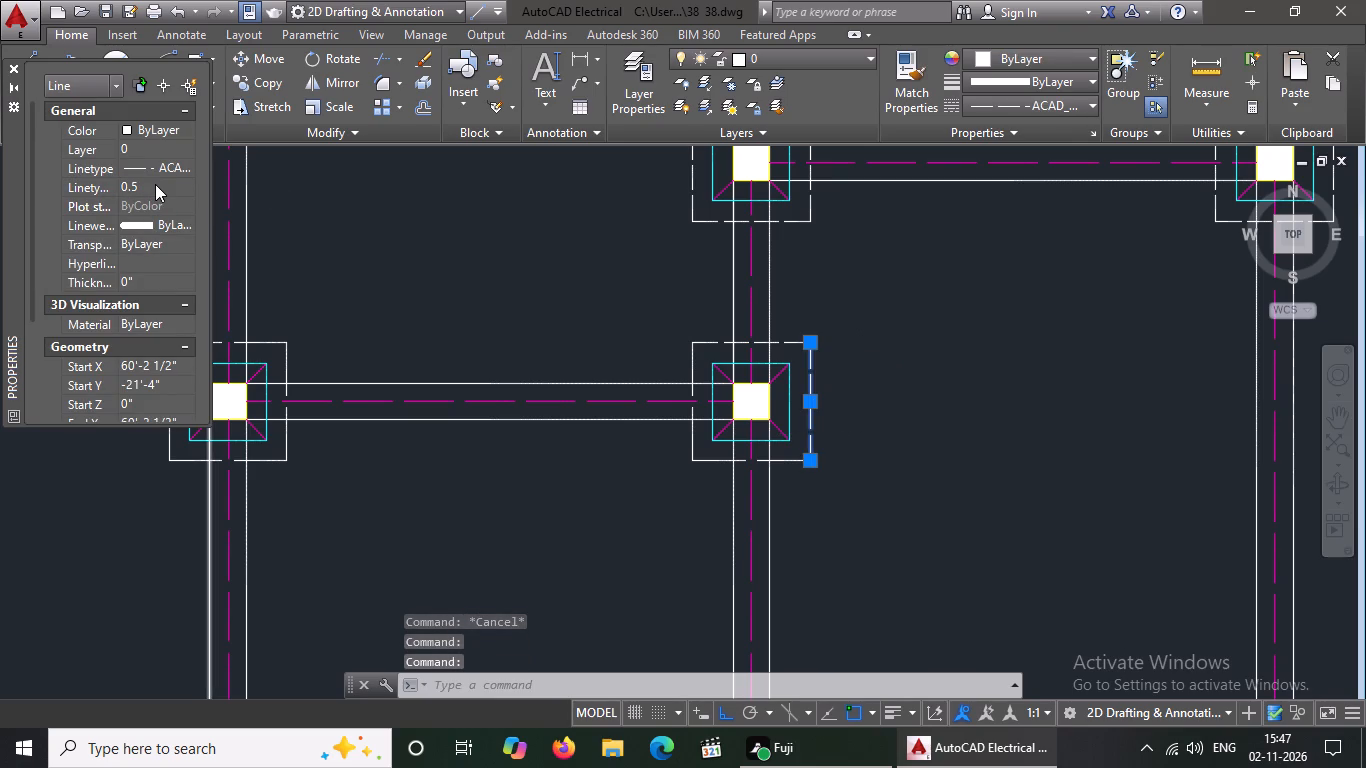
key(Escape)
Set the linetype scale of the left edge of the same footing's outer outline to 0.5.
click(701, 355)
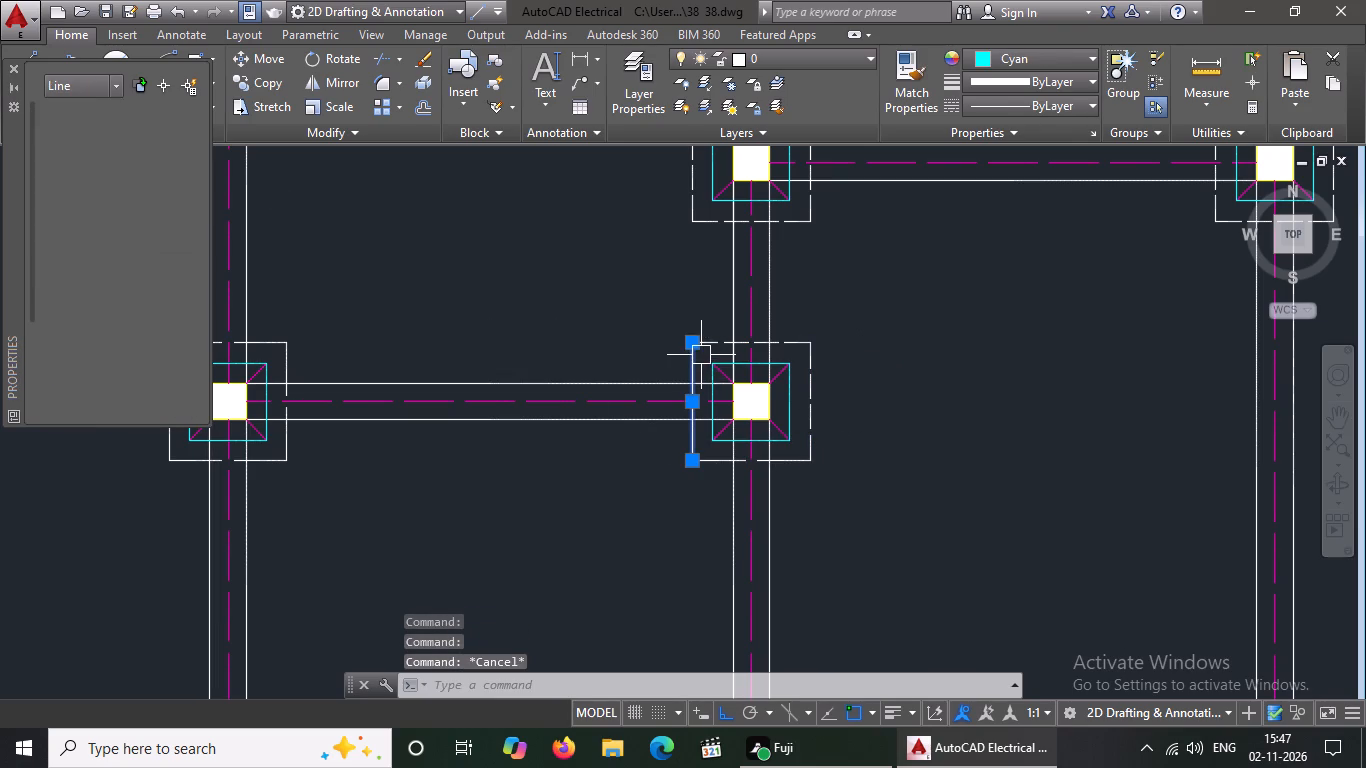
click(159, 188)
key(BackSpace)
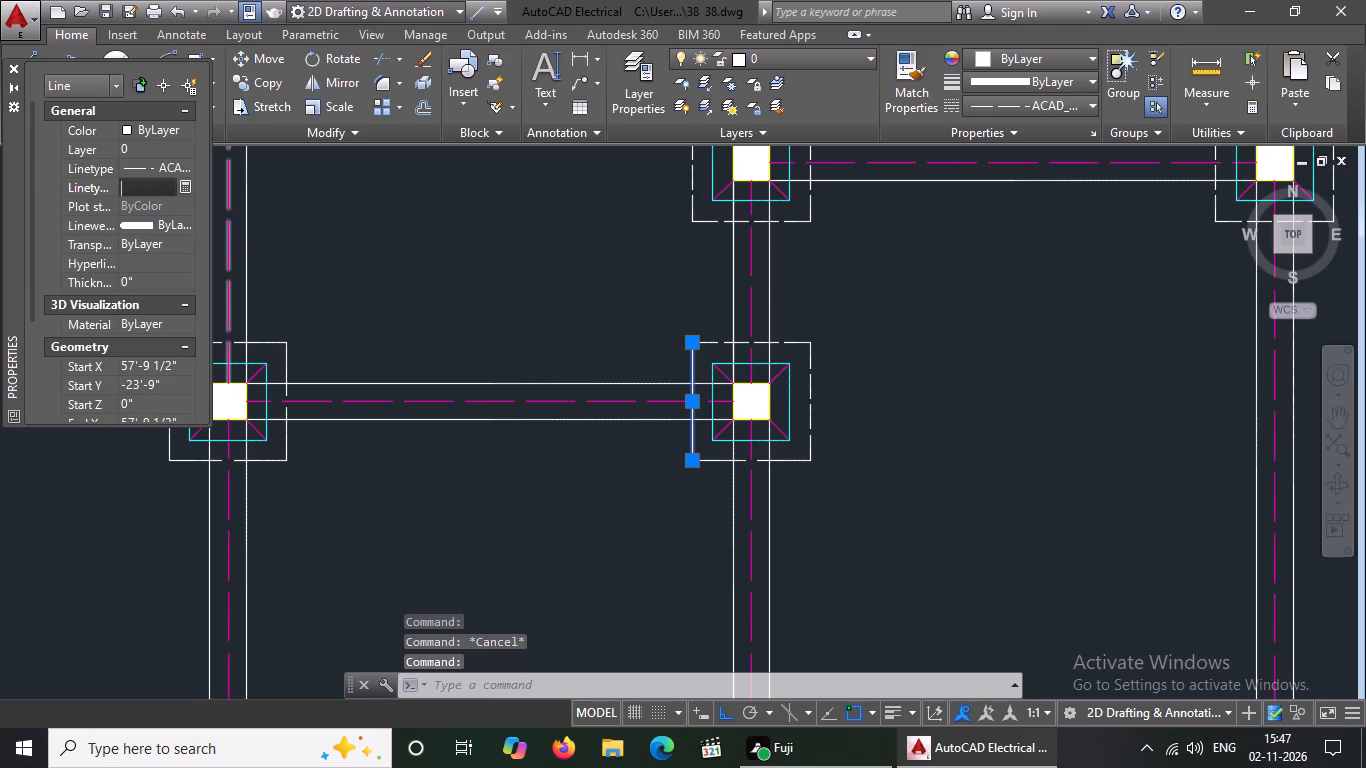
key(BackSpace)
text(0.5)
key(Return)
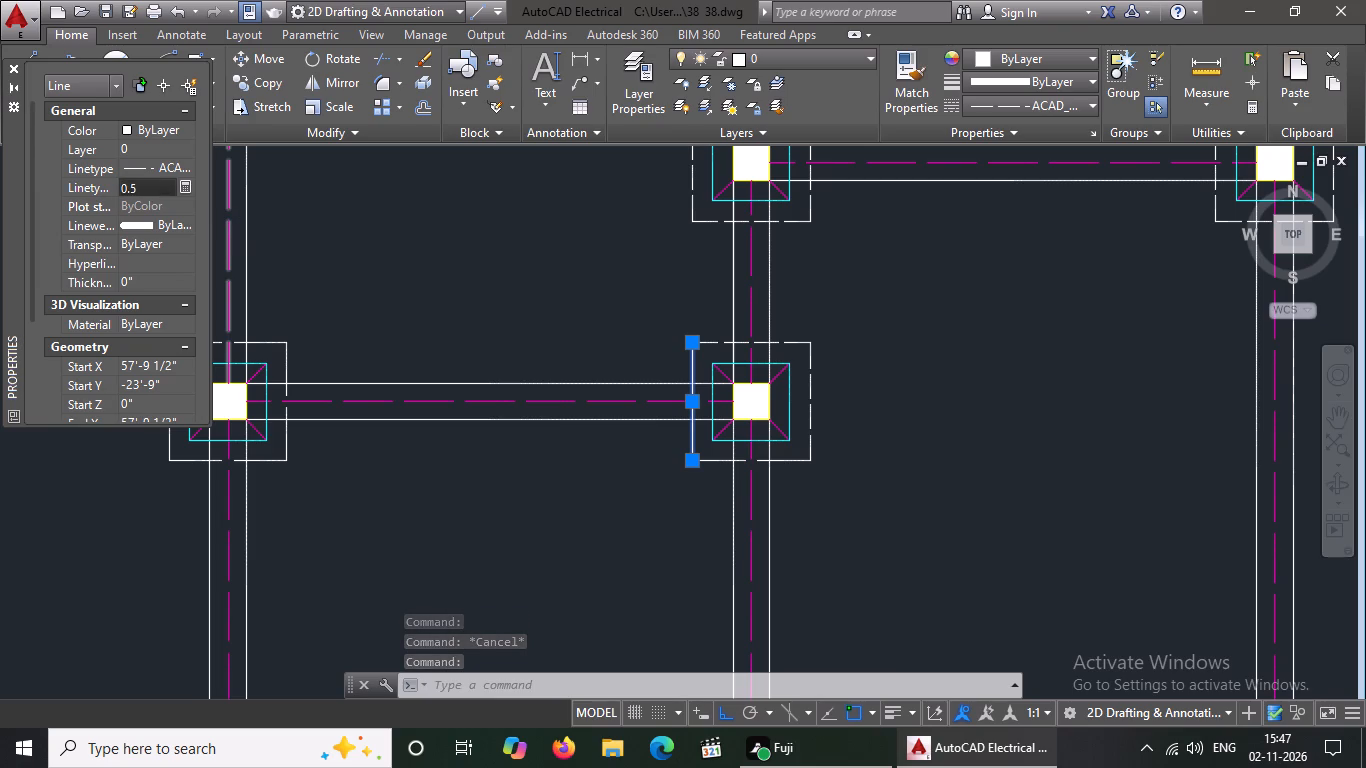
key(Escape)
key(Escape)
key(Escape)
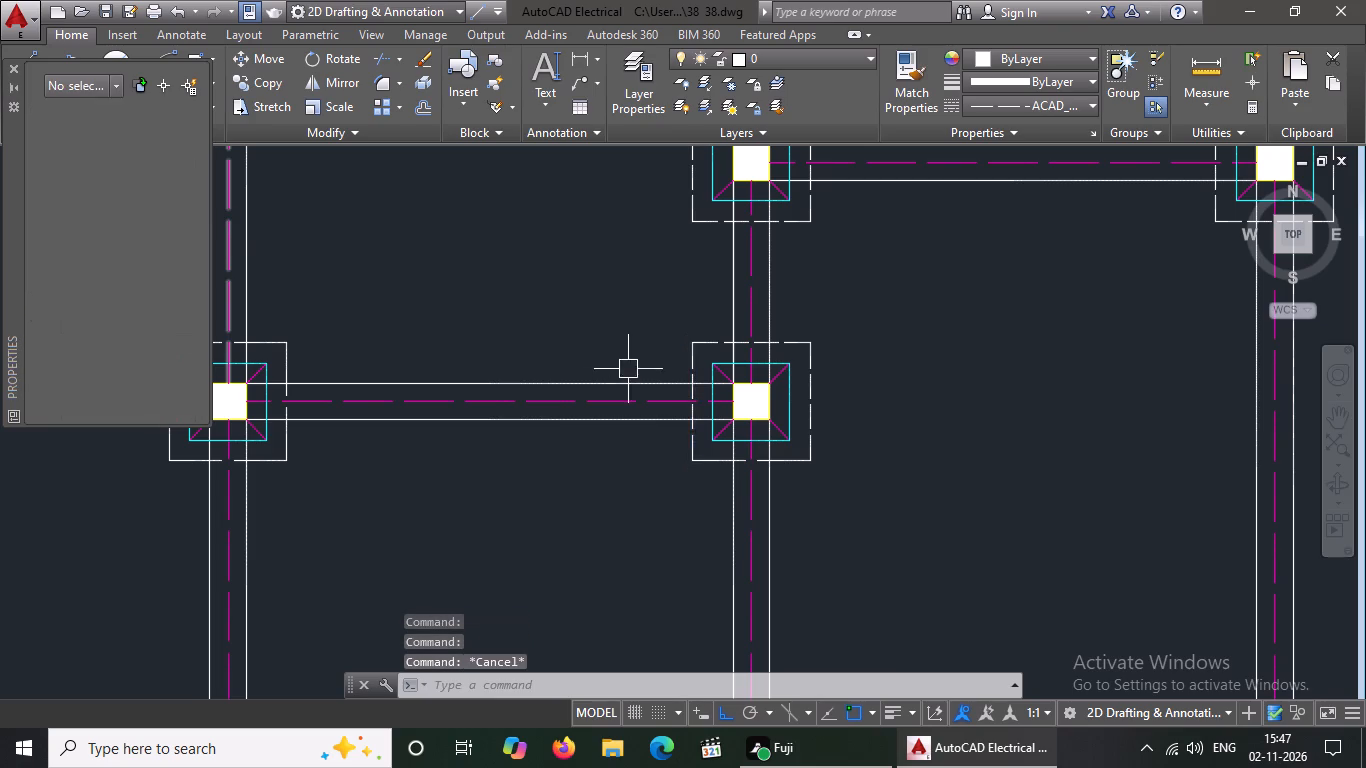
key(Escape)
Set the linetype scale of the bottom edge of the same middle-column footing's outer outline to 0.5.
scroll(735, 499, up, 1)
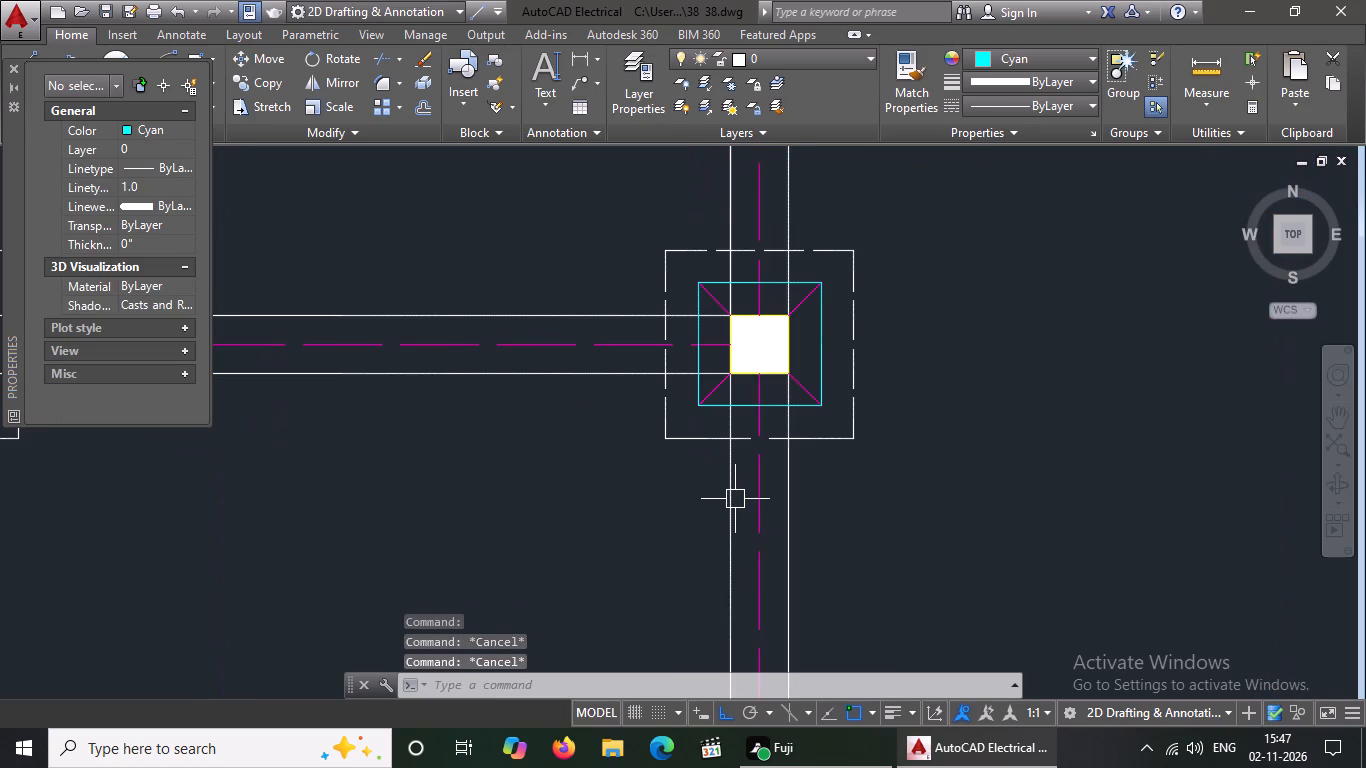
scroll(735, 499, up, 1)
click(680, 408)
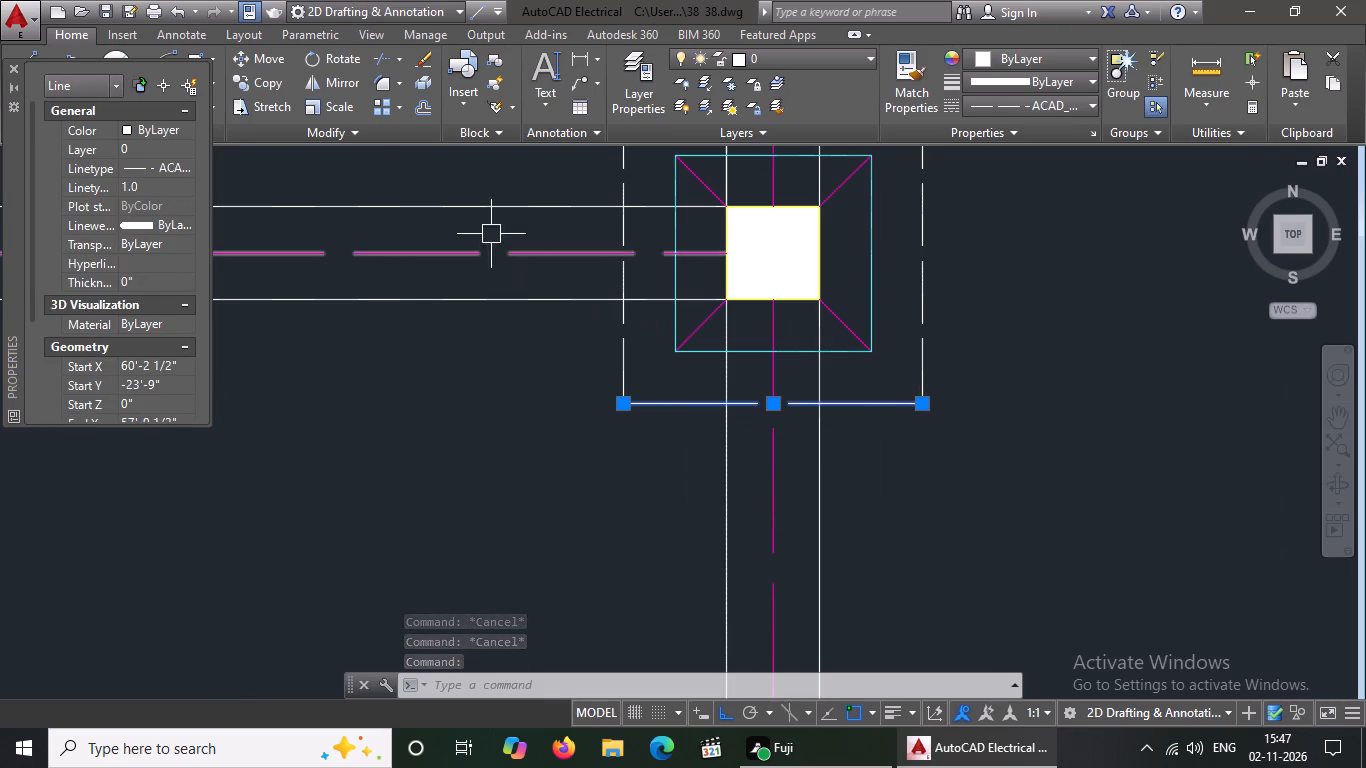
click(154, 191)
key(BackSpace)
key(BackSpace)
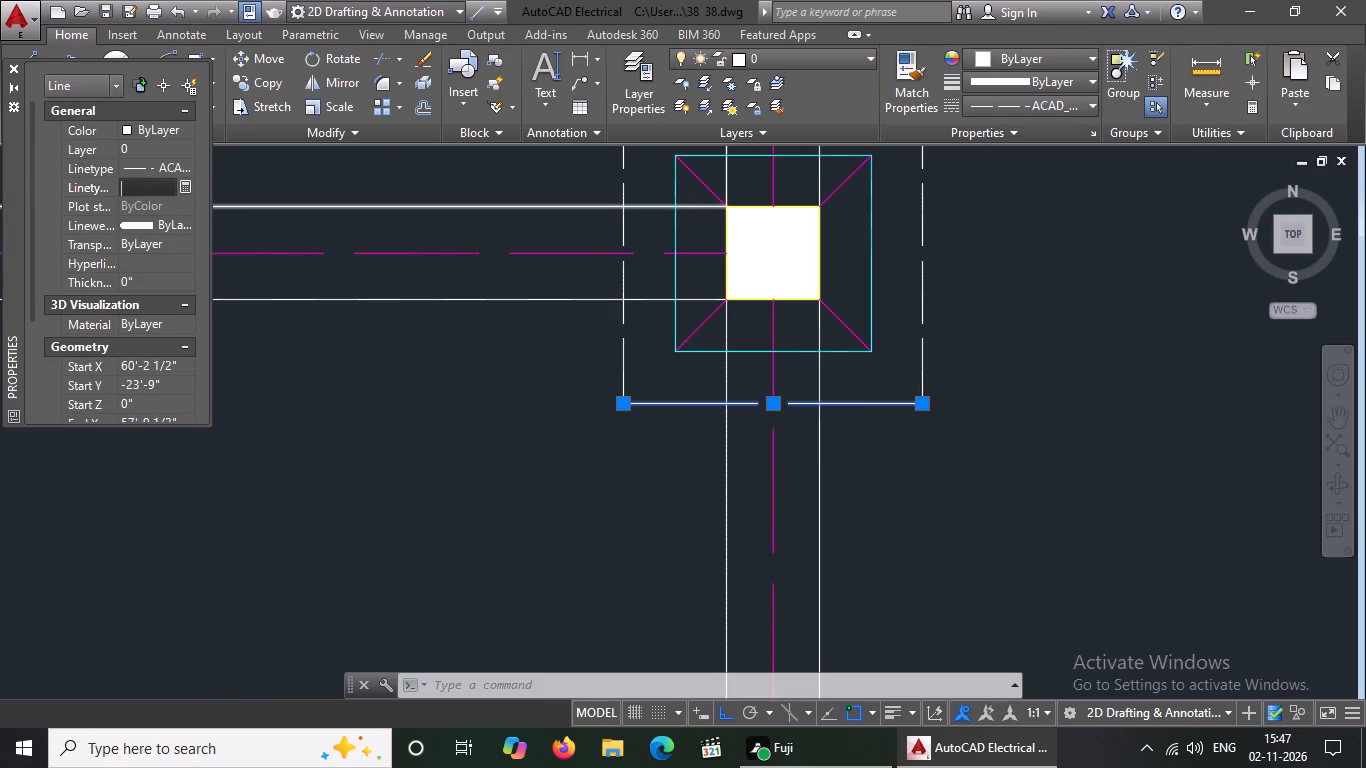
text(0.)
key(5)
key(Return)
key(Escape)
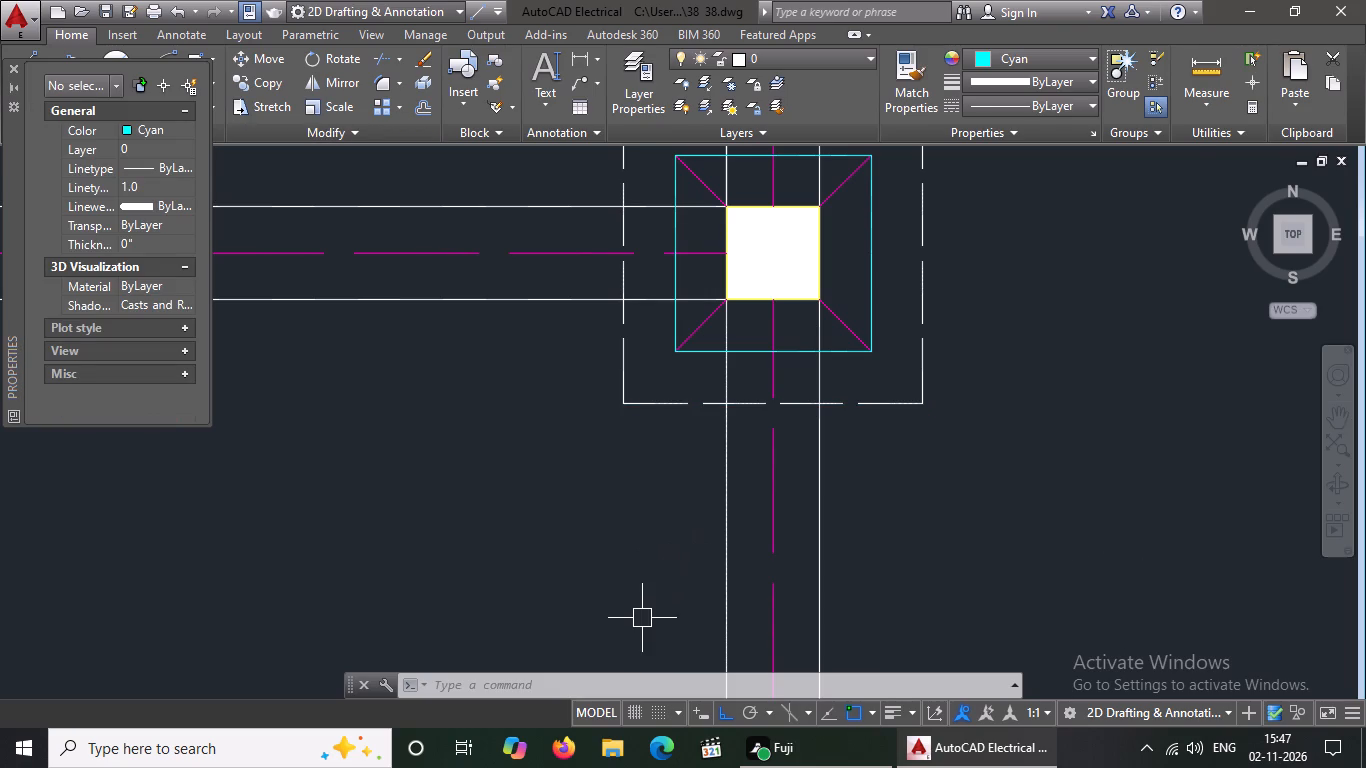
Set the linetype scale to 0.5 for the left edge of the outer outline on the left-column footing in the same row.
scroll(645, 618, down, 2)
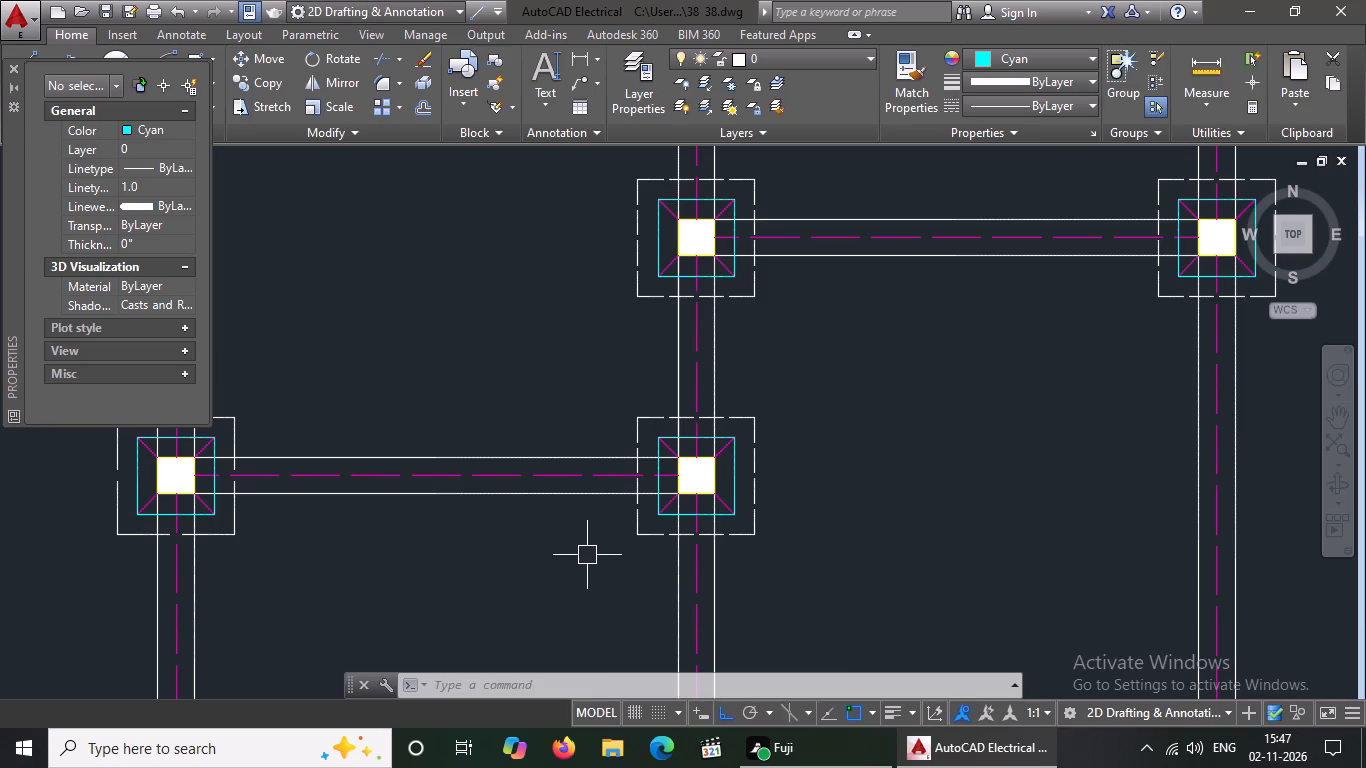
scroll(699, 498, down, 2)
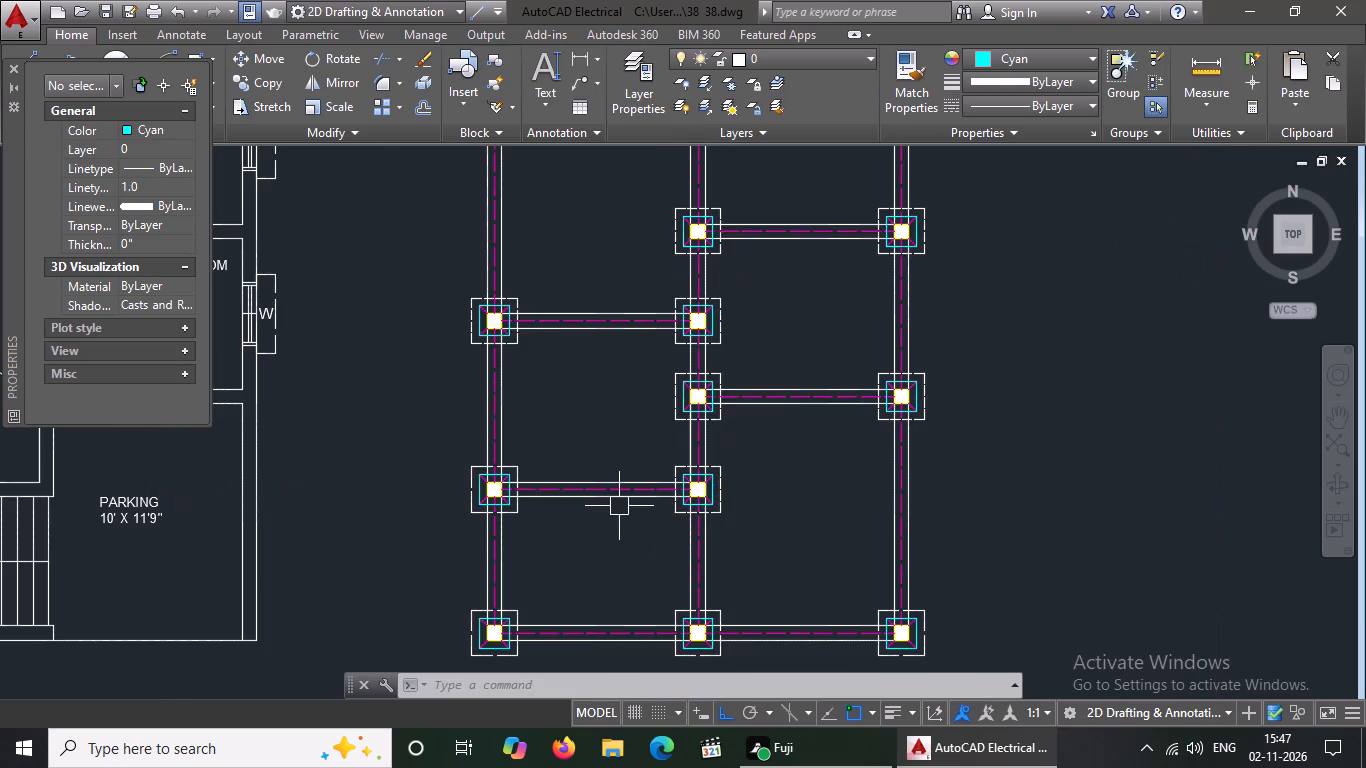
scroll(425, 472, up, 3)
click(609, 459)
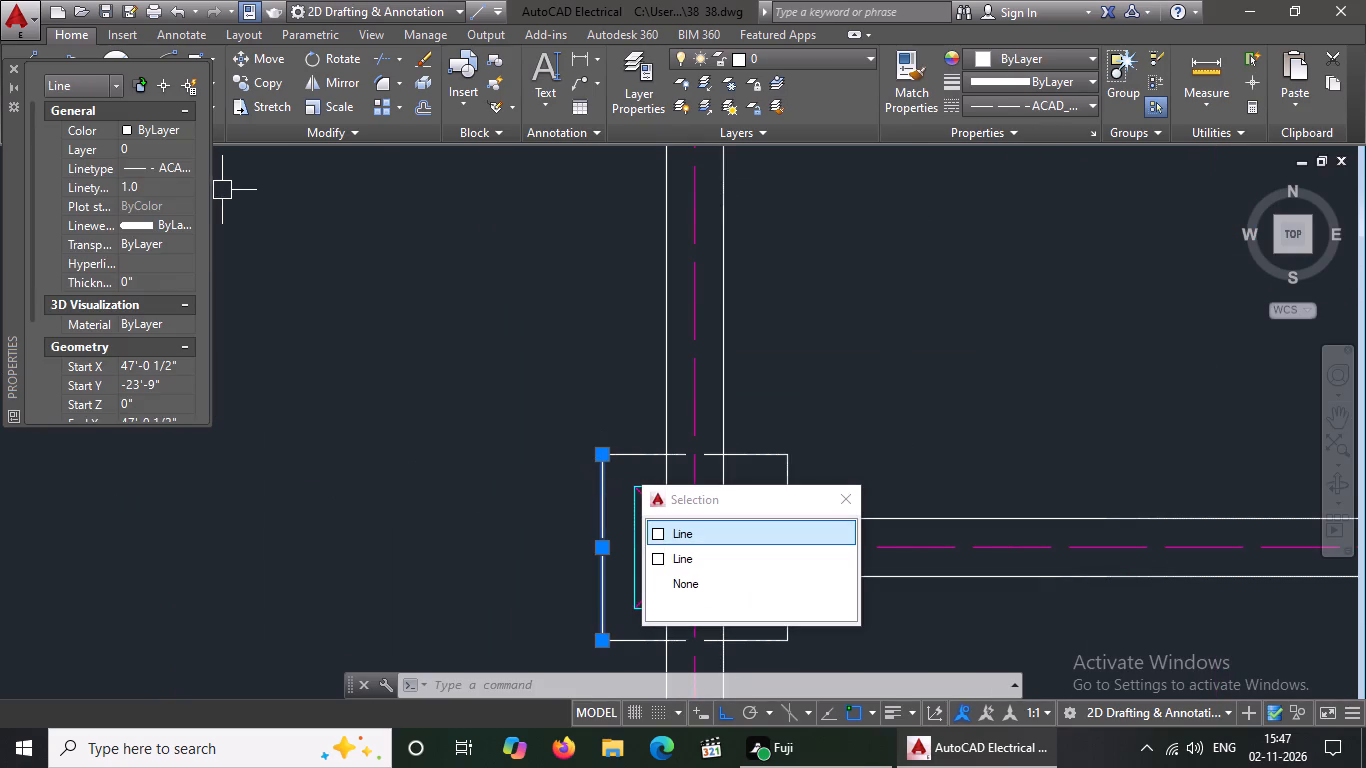
click(162, 188)
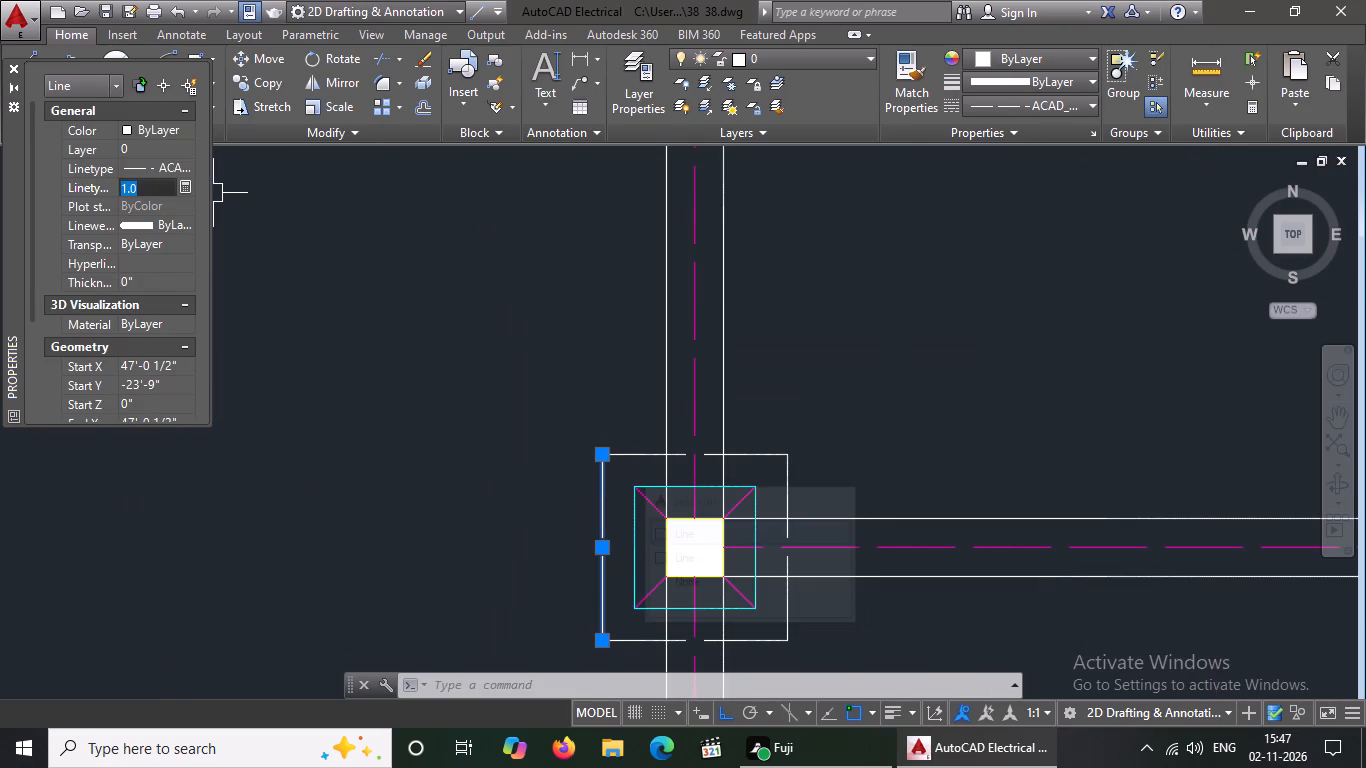
key(BackSpace)
key(BackSpace)
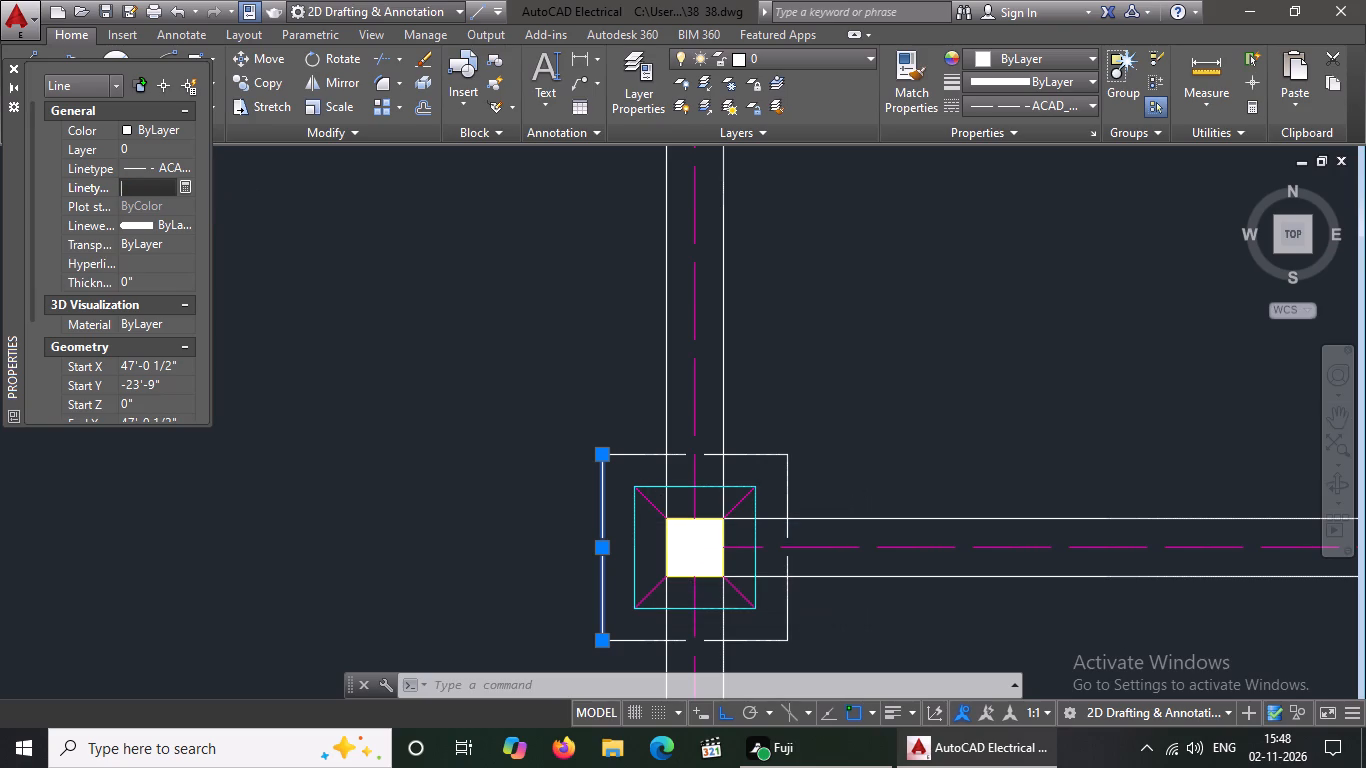
text(0.5)
key(Return)
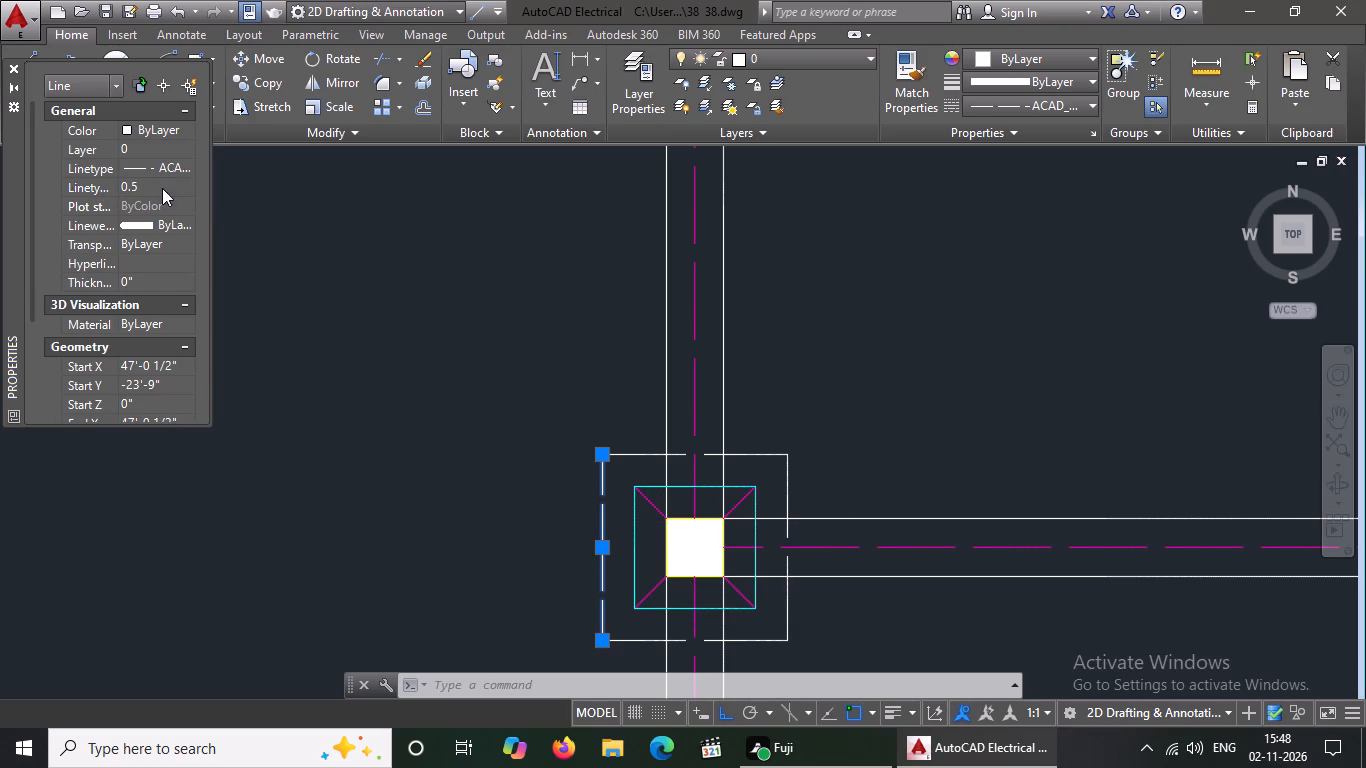
key(Escape)
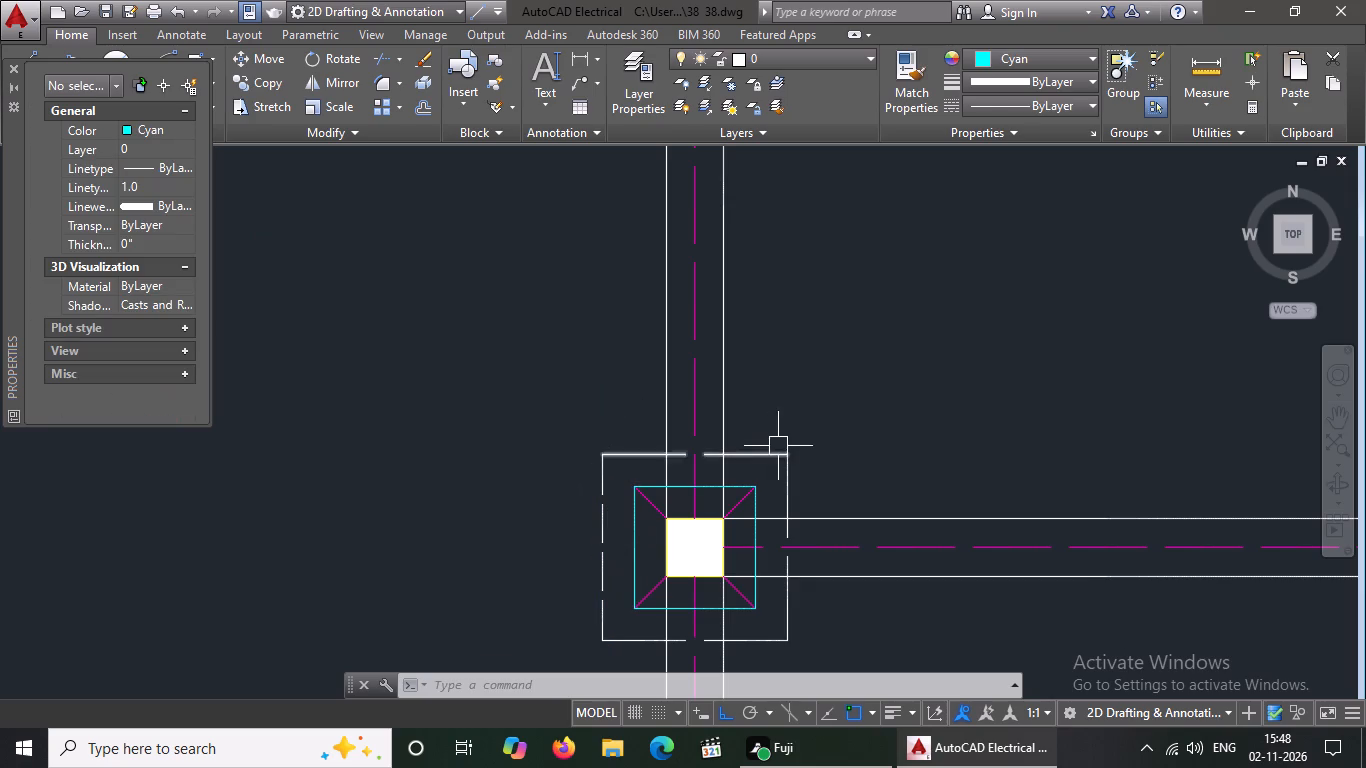
Set the linetype scale of the top edge of that left-column footing's outer outline to 0.5.
click(770, 458)
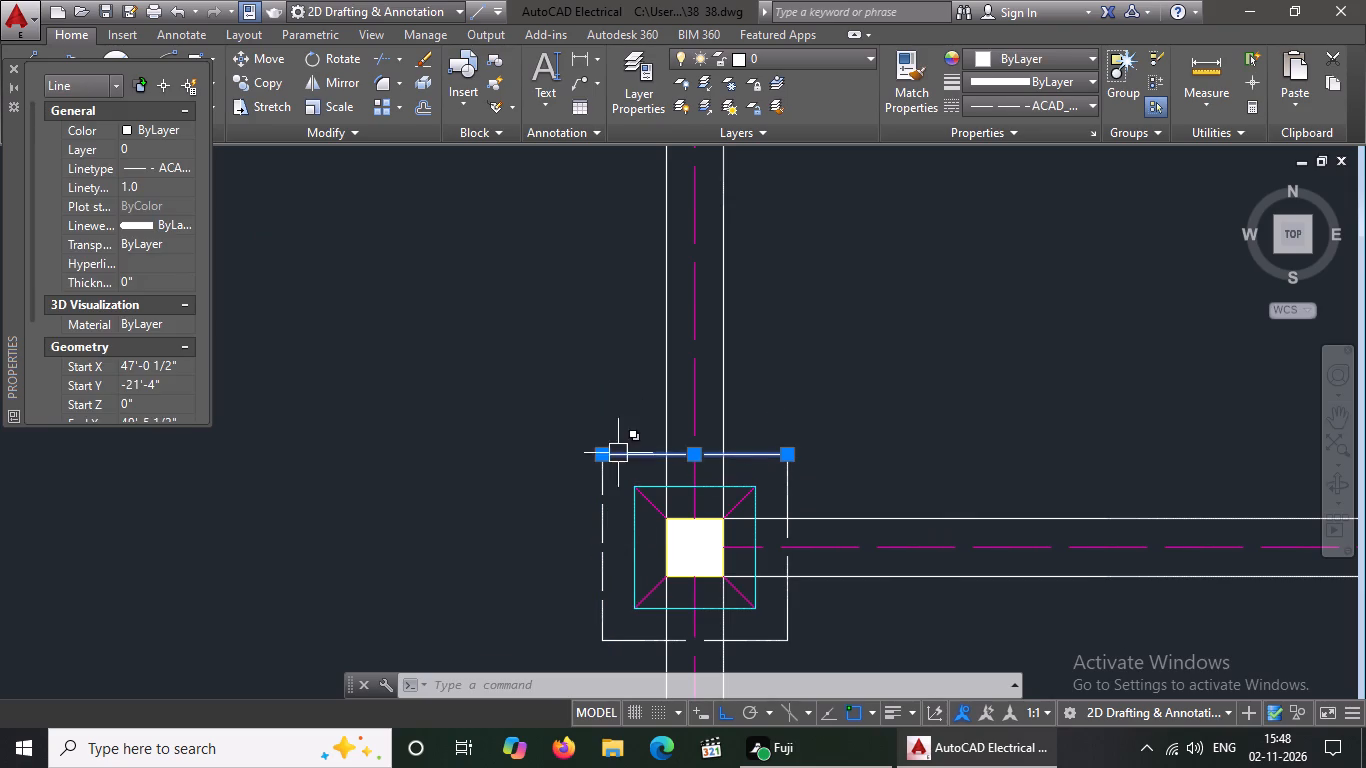
click(155, 182)
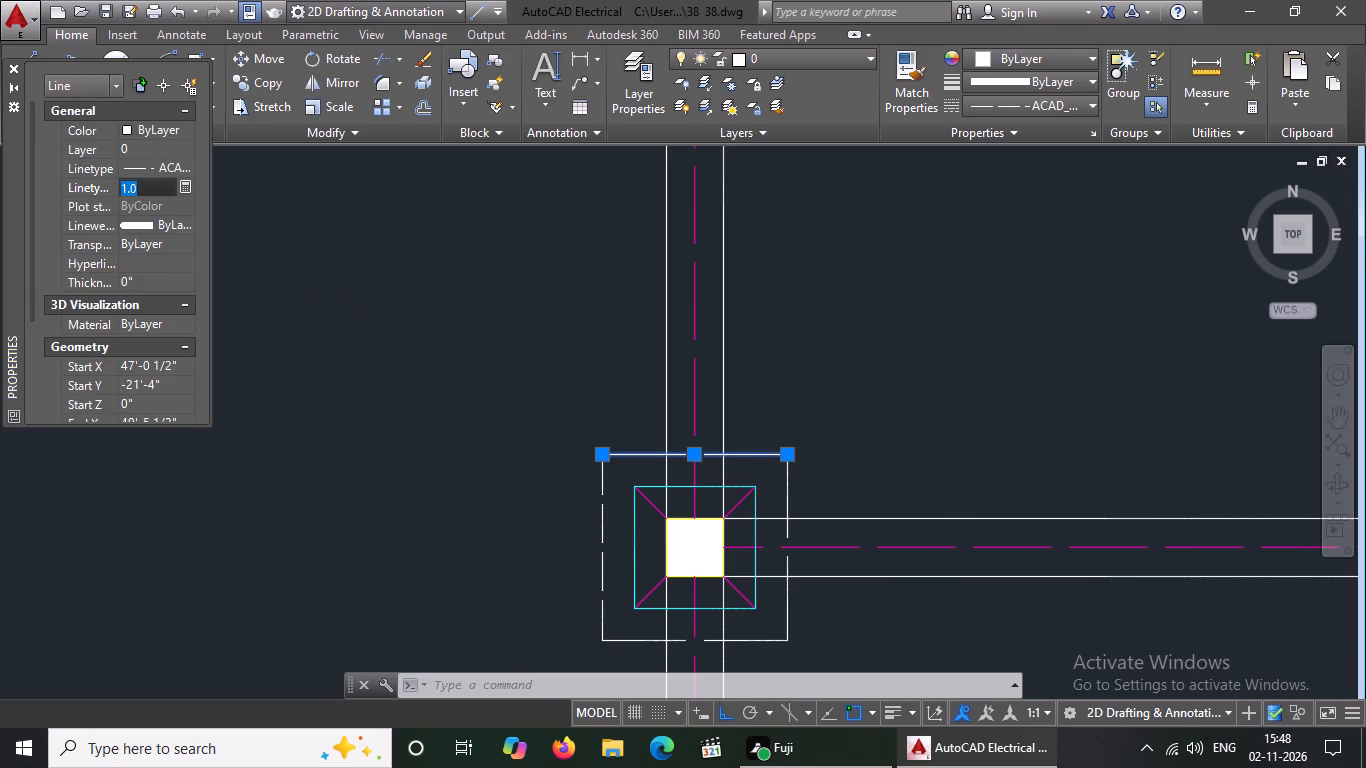
key(BackSpace)
key(BackSpace)
text(0.5)
key(Return)
scroll(169, 190, up, 1)
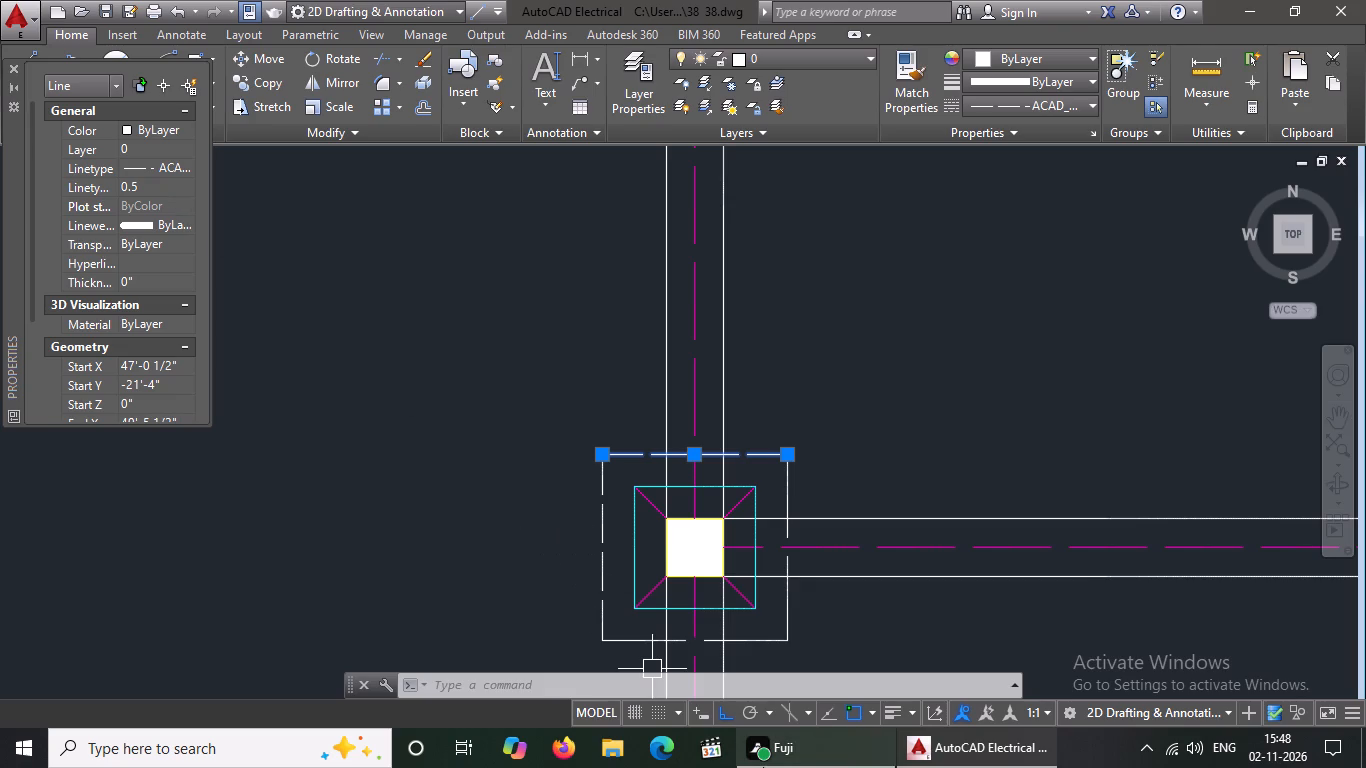
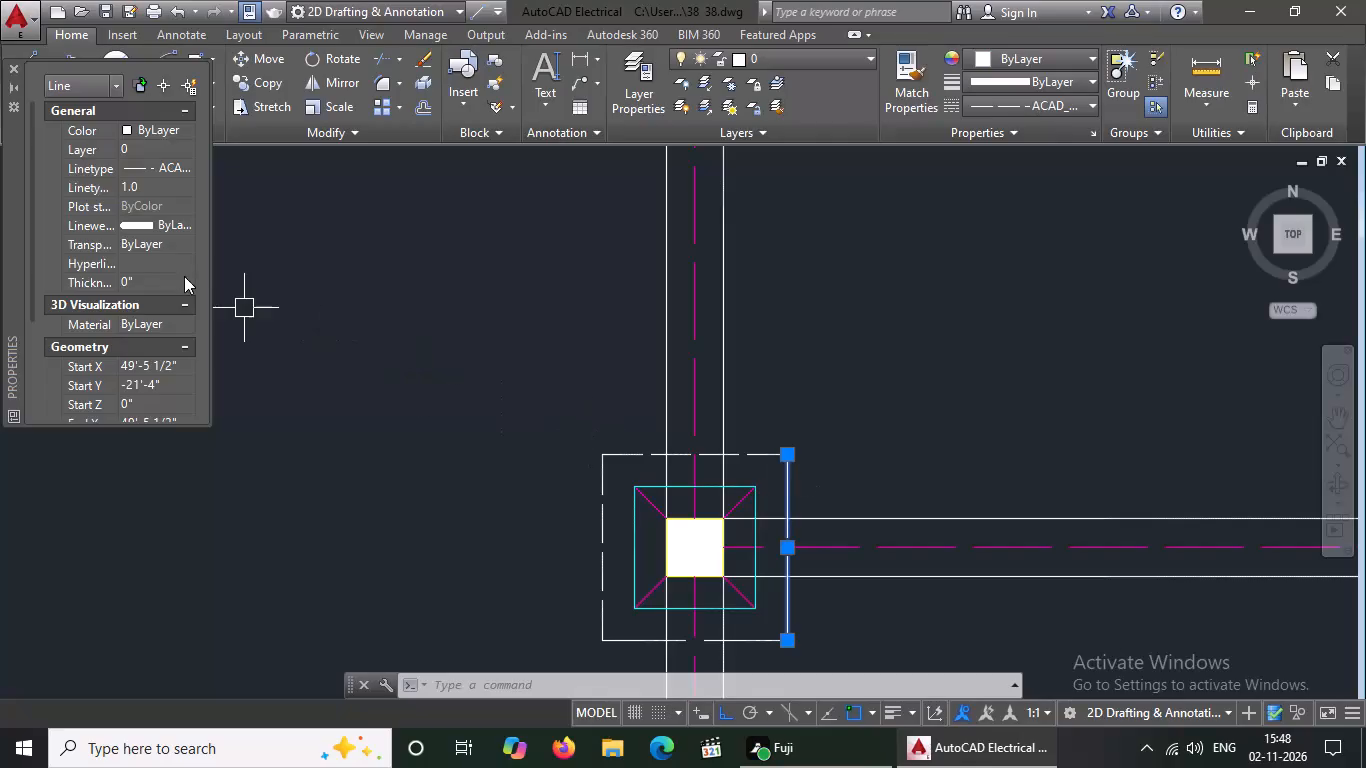
Set the linetype scale of the right edge of the same left-column footing's outer outline to 0.5.
click(143, 188)
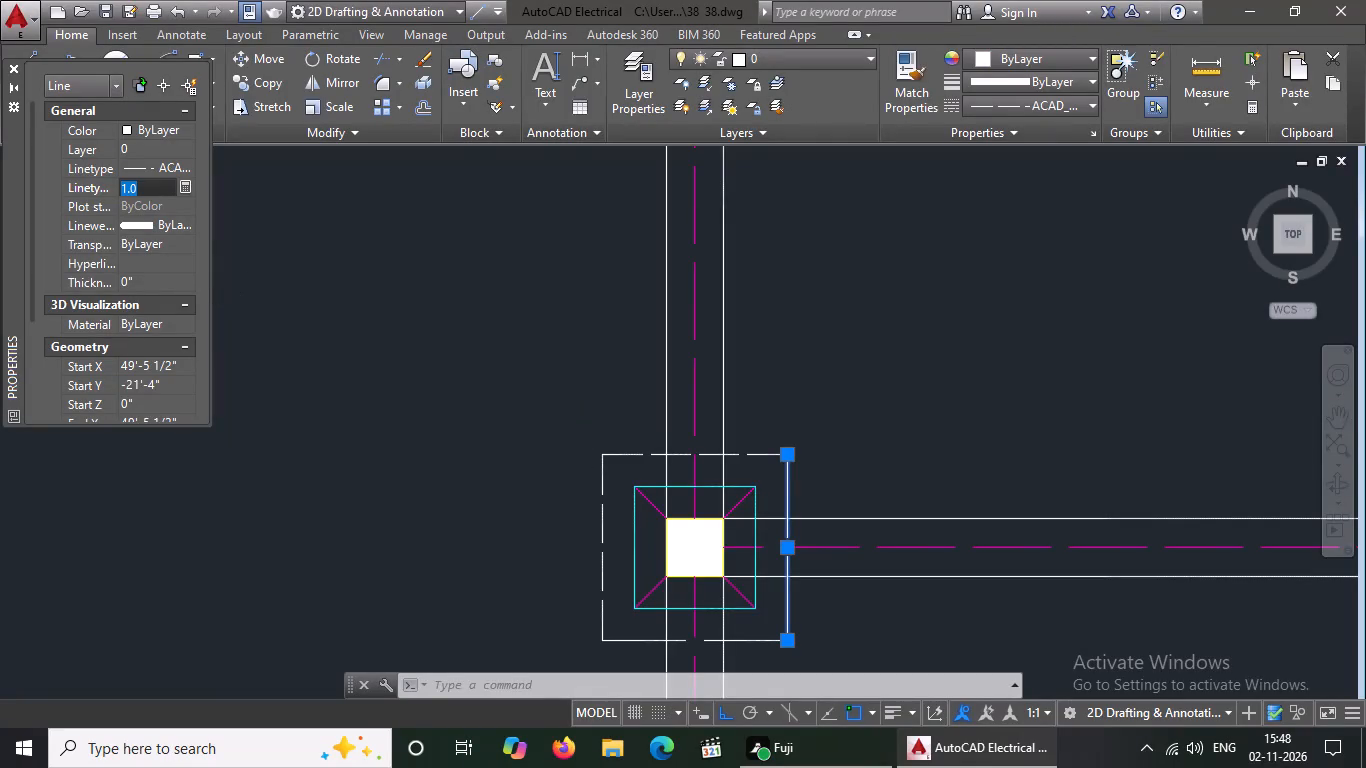
key(BackSpace)
text(0.5)
key(Return)
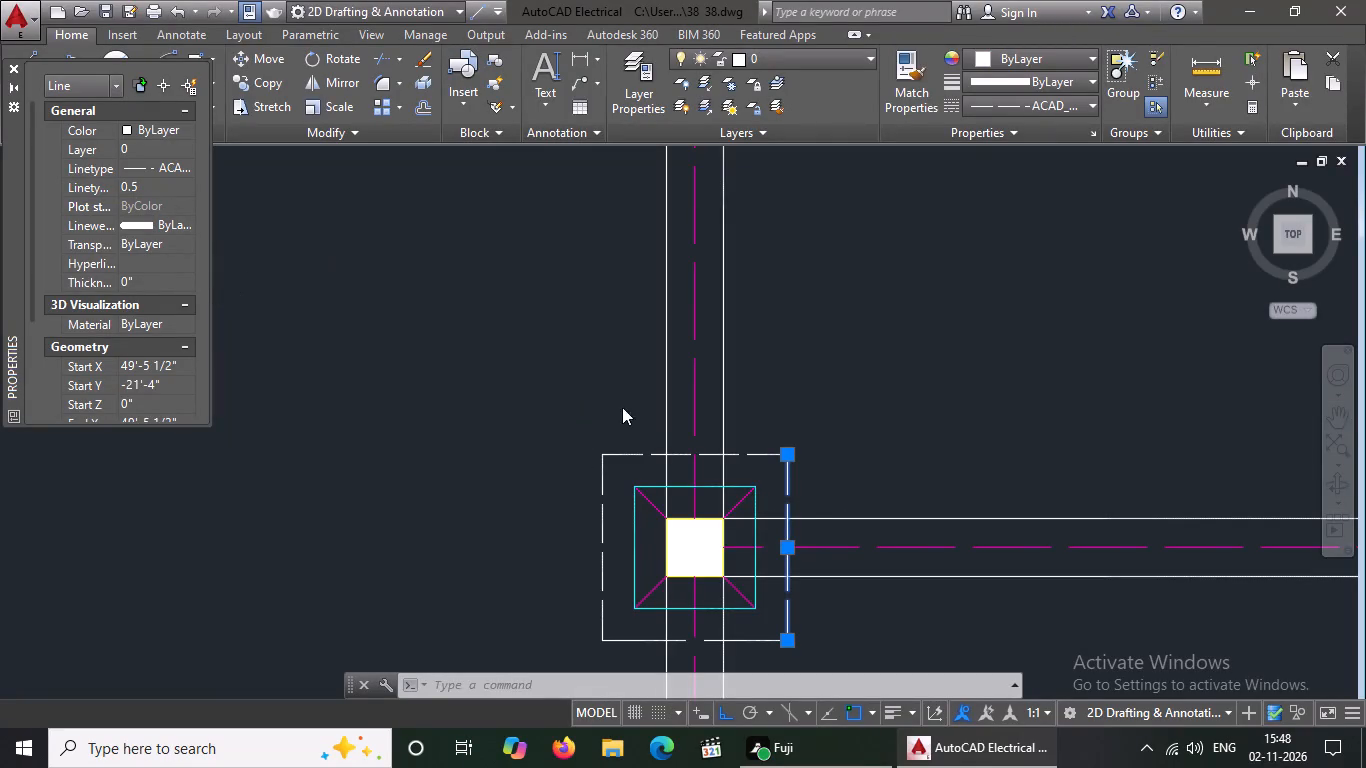
key(Escape)
Set the linetype scale of the bottom edge of that left-column footing's outer outline to 0.5.
click(762, 637)
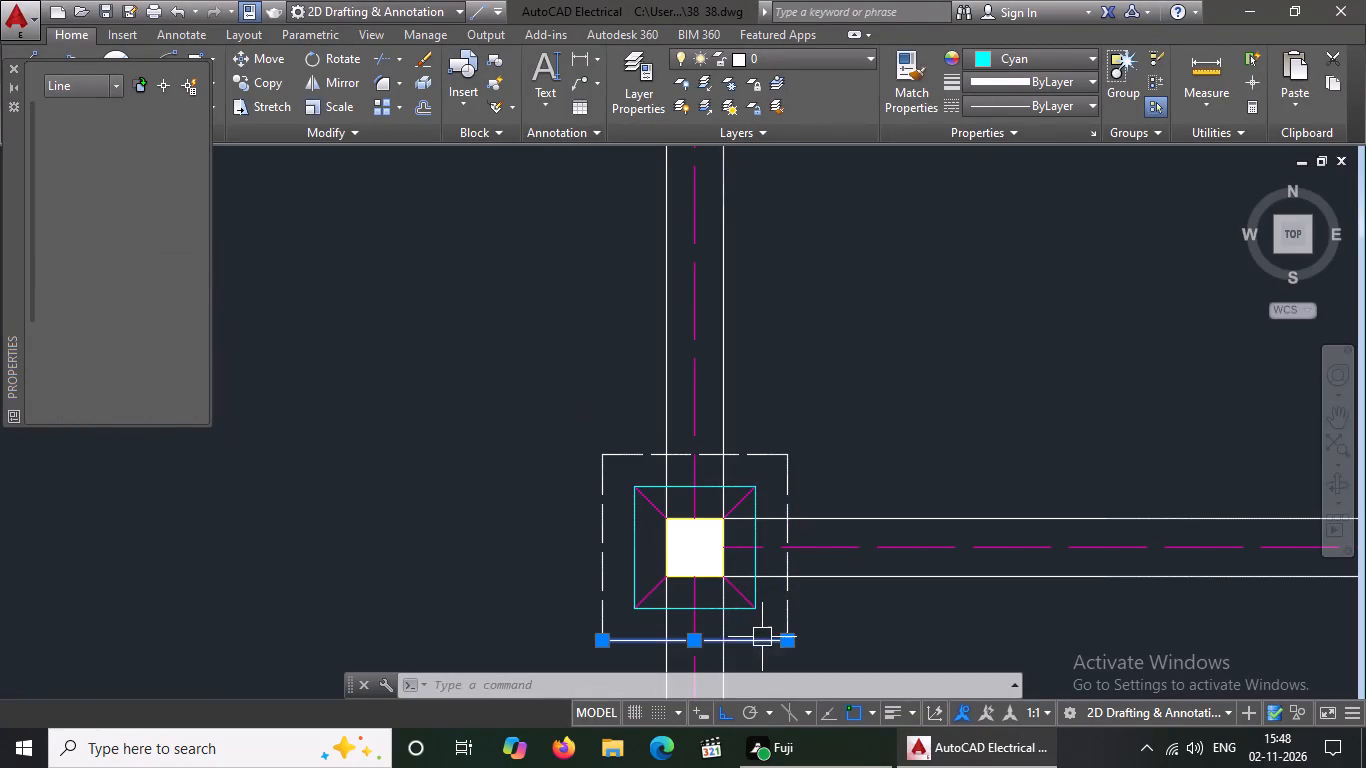
click(152, 187)
key(BackSpace)
key(BackSpace)
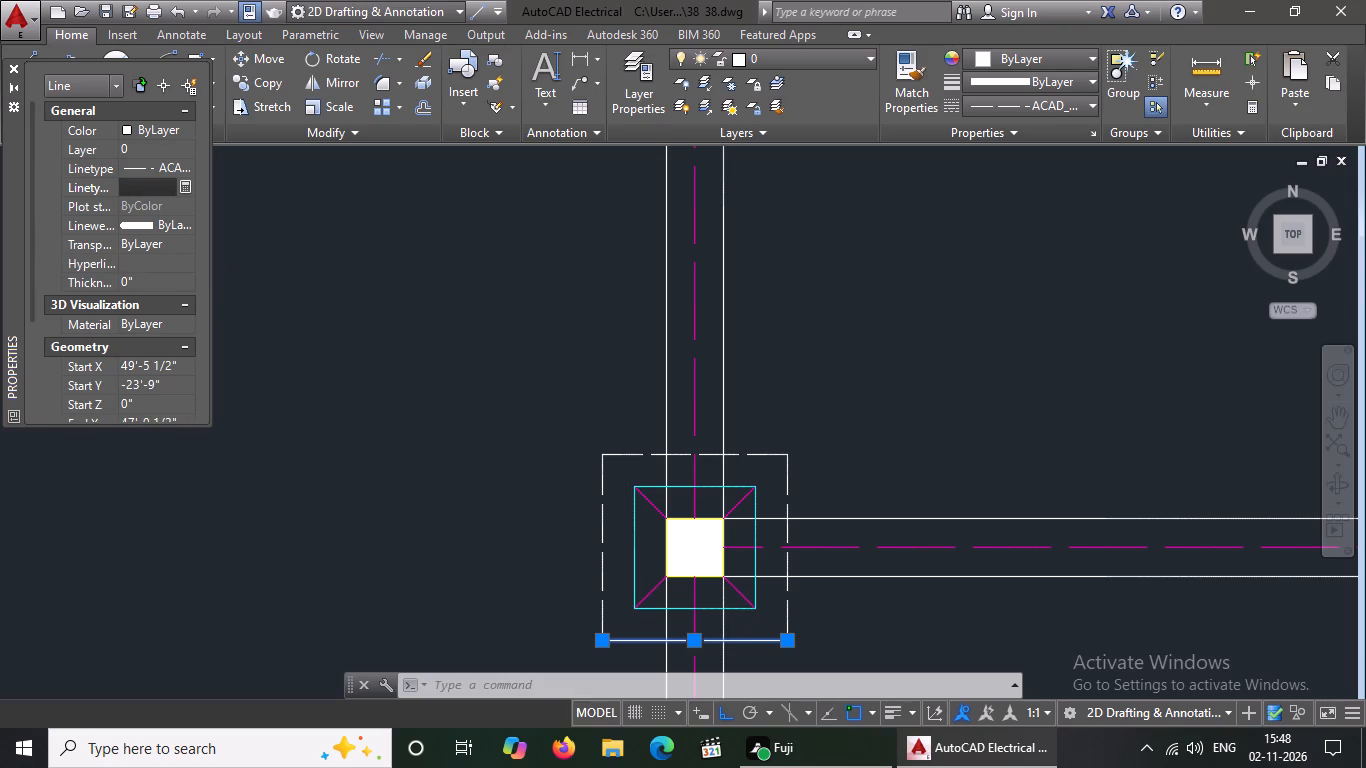
text(0.5)
key(Return)
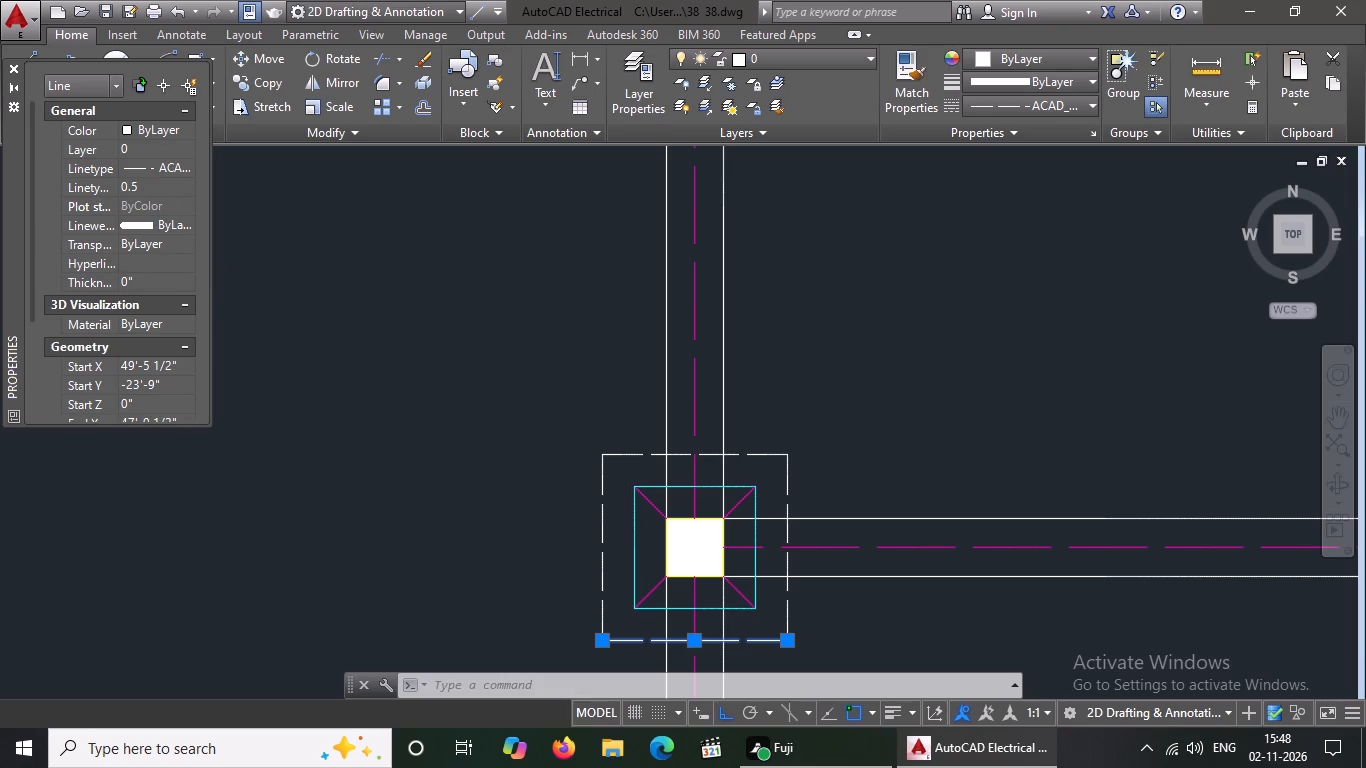
key(Escape)
scroll(166, 305, down, 2)
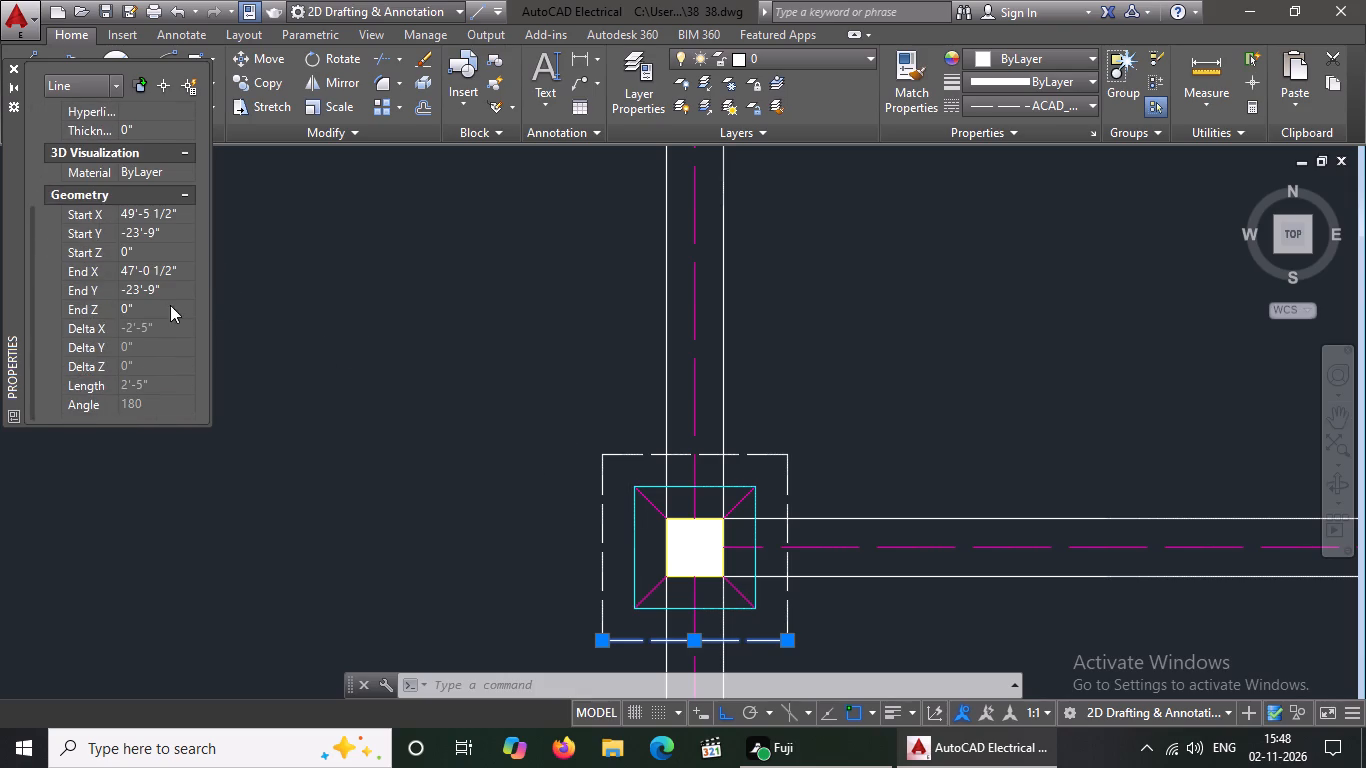
scroll(244, 285, down, 2)
key(Escape)
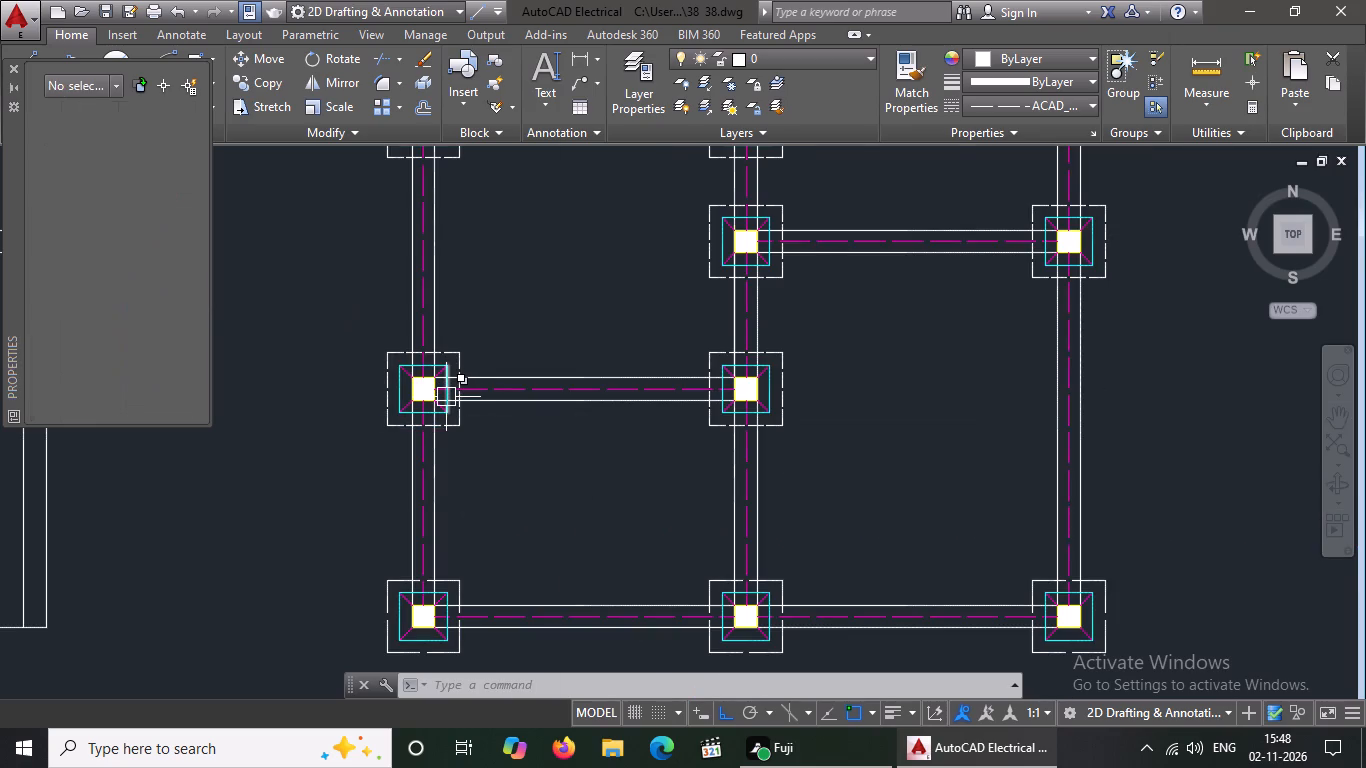
Set the linetype scale to 0.5 for the top edge of the outer outline on the left-column footing in the bottom row.
scroll(451, 412, up, 3)
scroll(451, 412, down, 2)
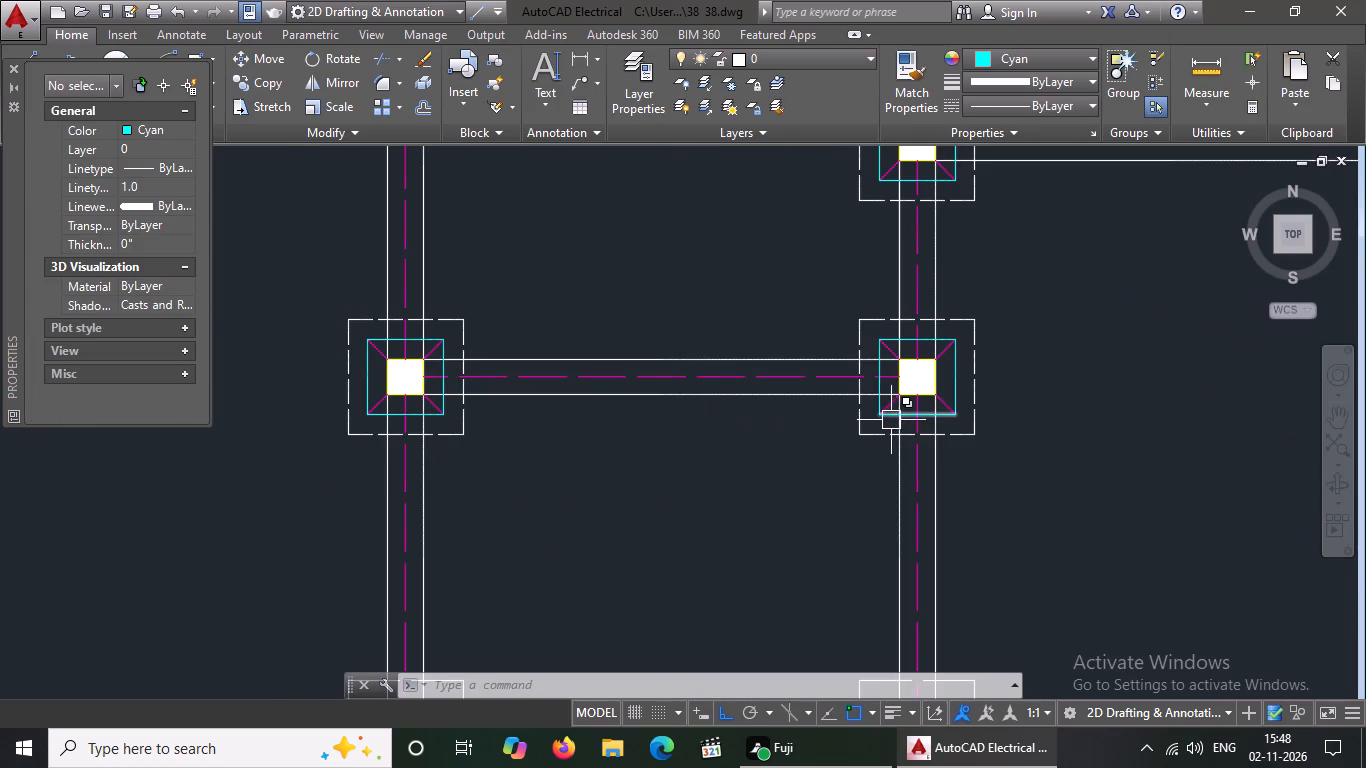
scroll(876, 420, down, 2)
scroll(938, 423, up, 3)
scroll(803, 430, down, 3)
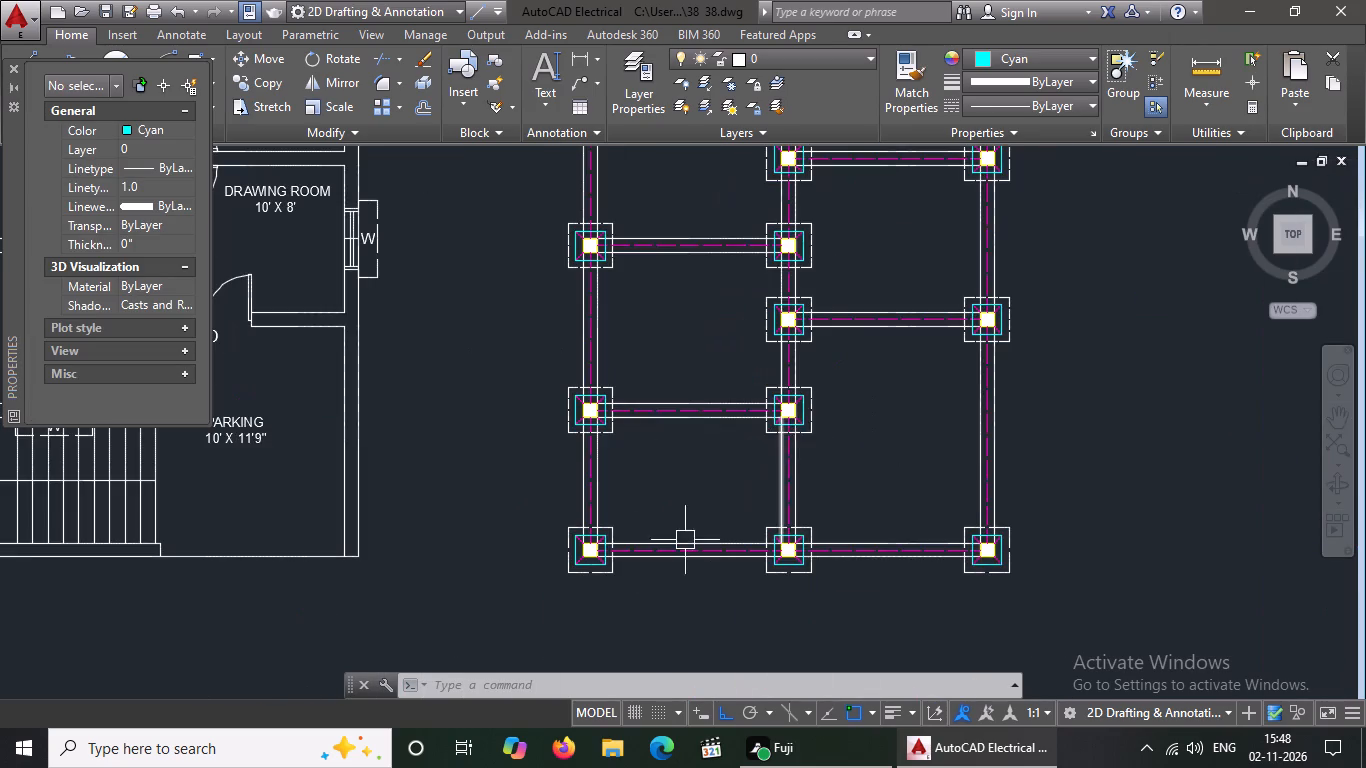
scroll(606, 550, up, 2)
click(588, 501)
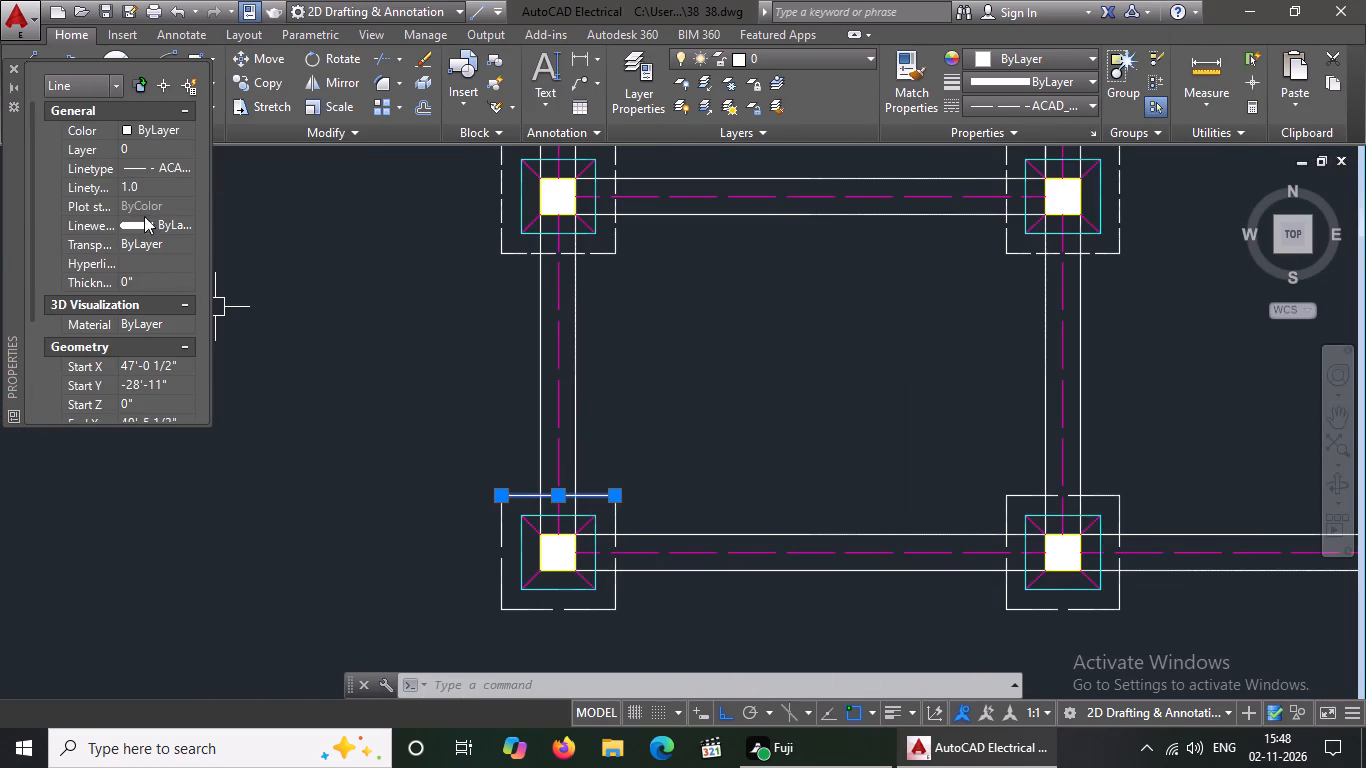
click(145, 191)
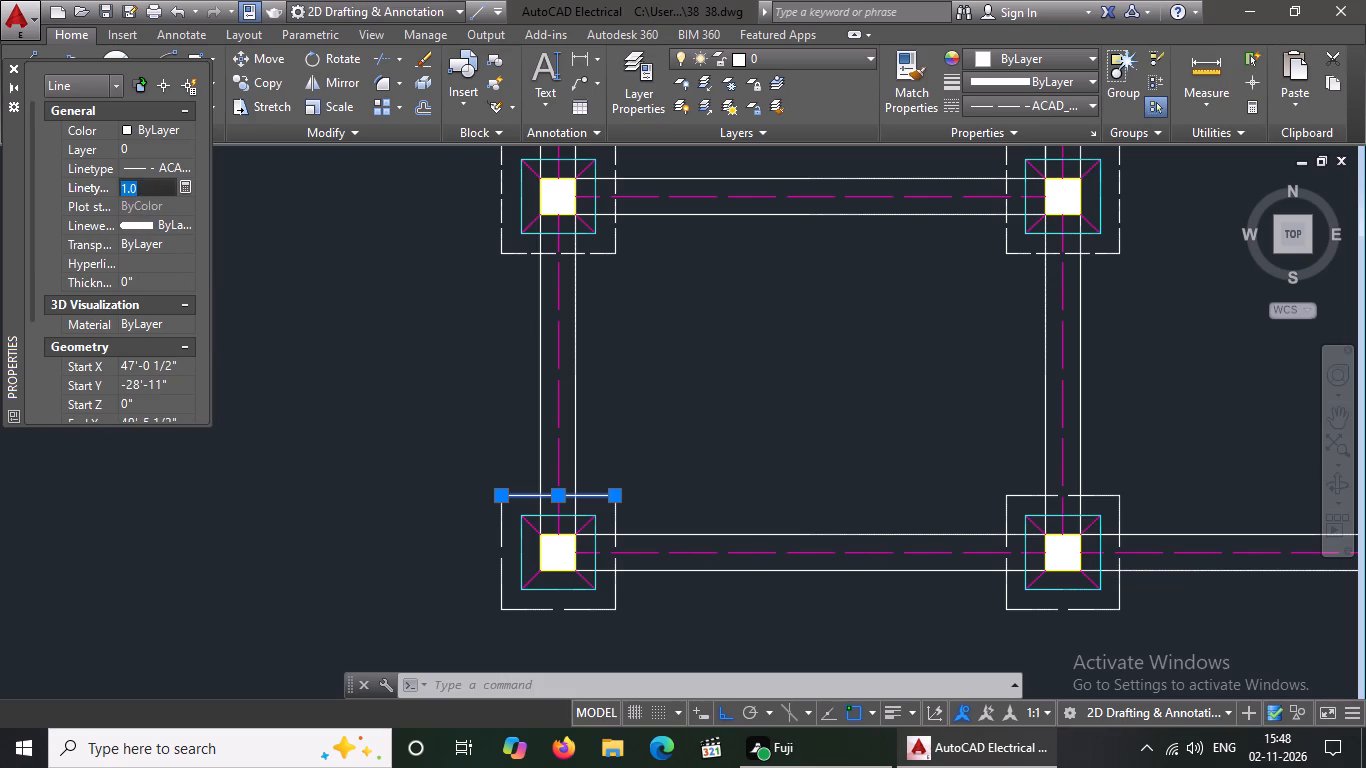
key(BackSpace)
key(BackSpace)
key(BackSpace)
key(0)
key(period)
key(5)
key(Return)
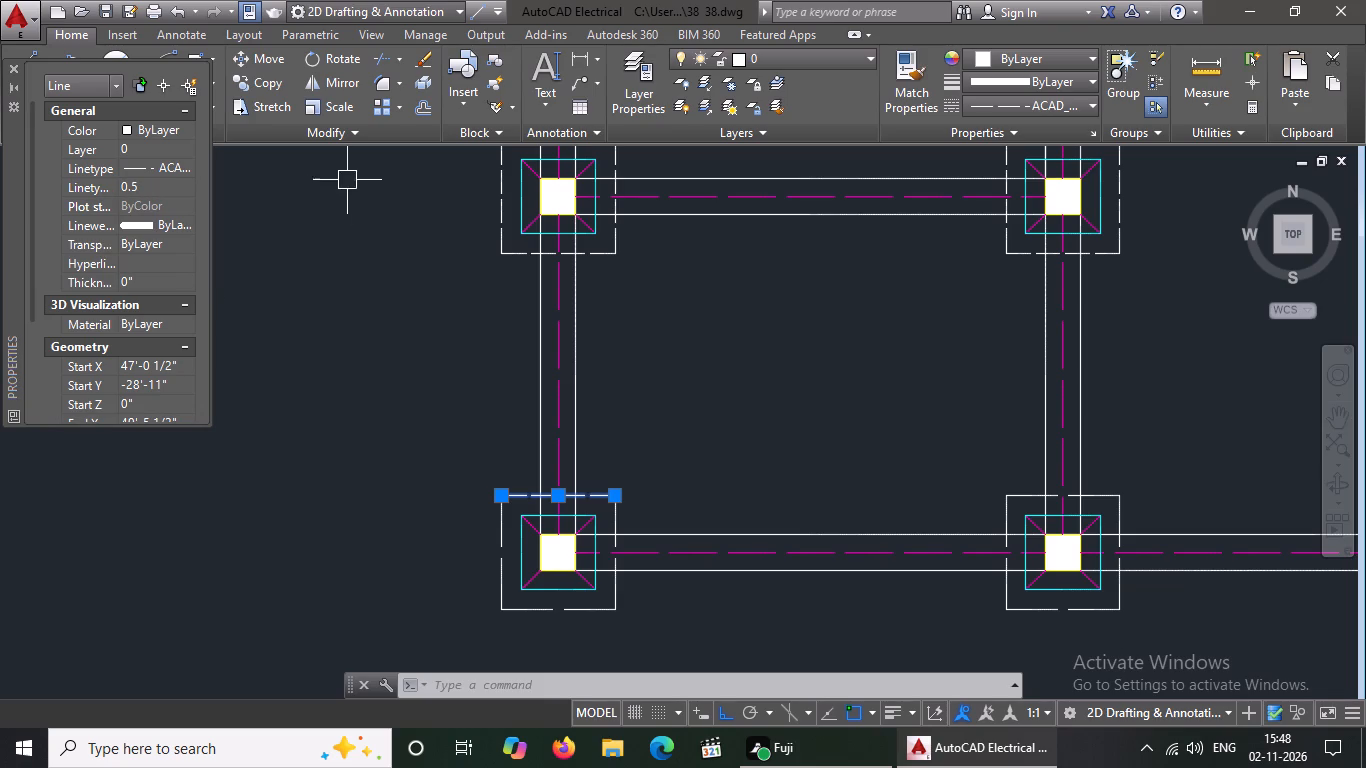
key(Escape)
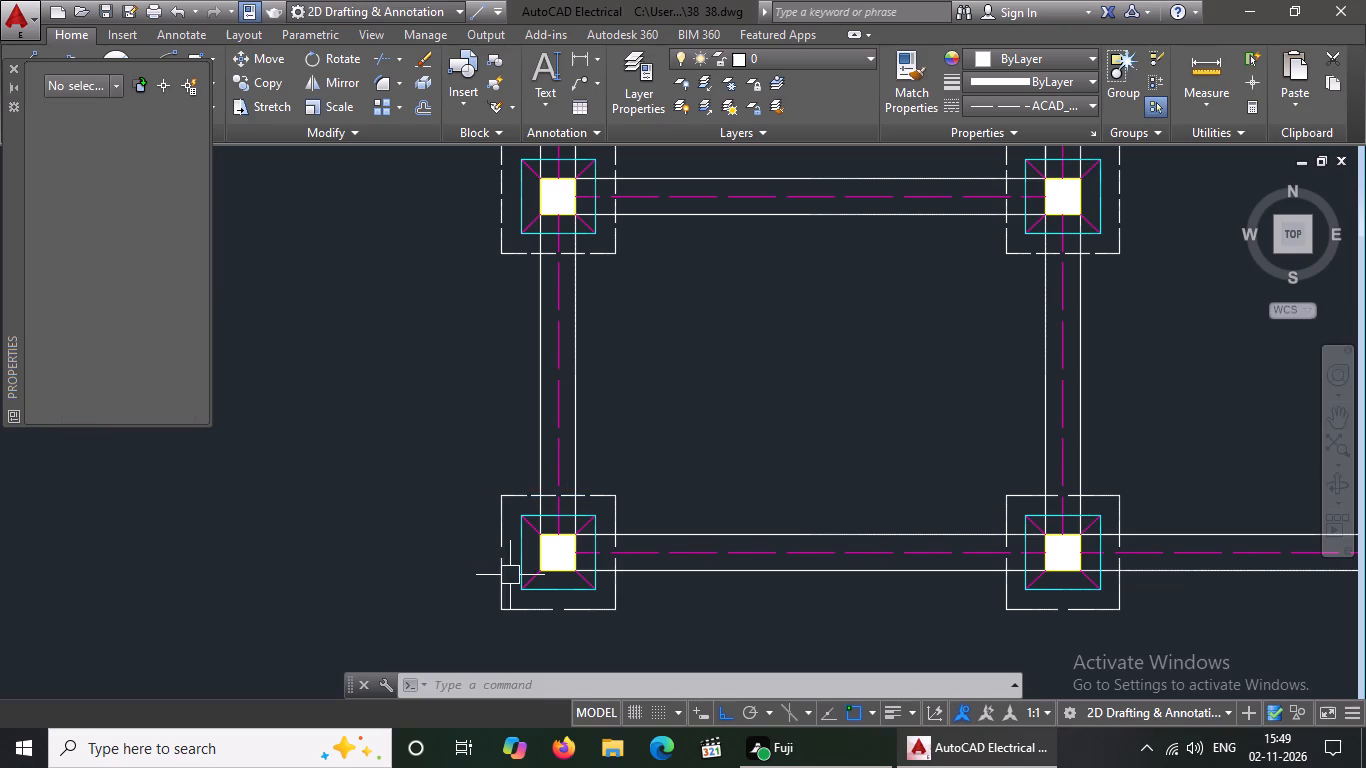
Set the linetype scale of the left edge of the bottom-row left footing's outer outline to 0.5.
click(502, 558)
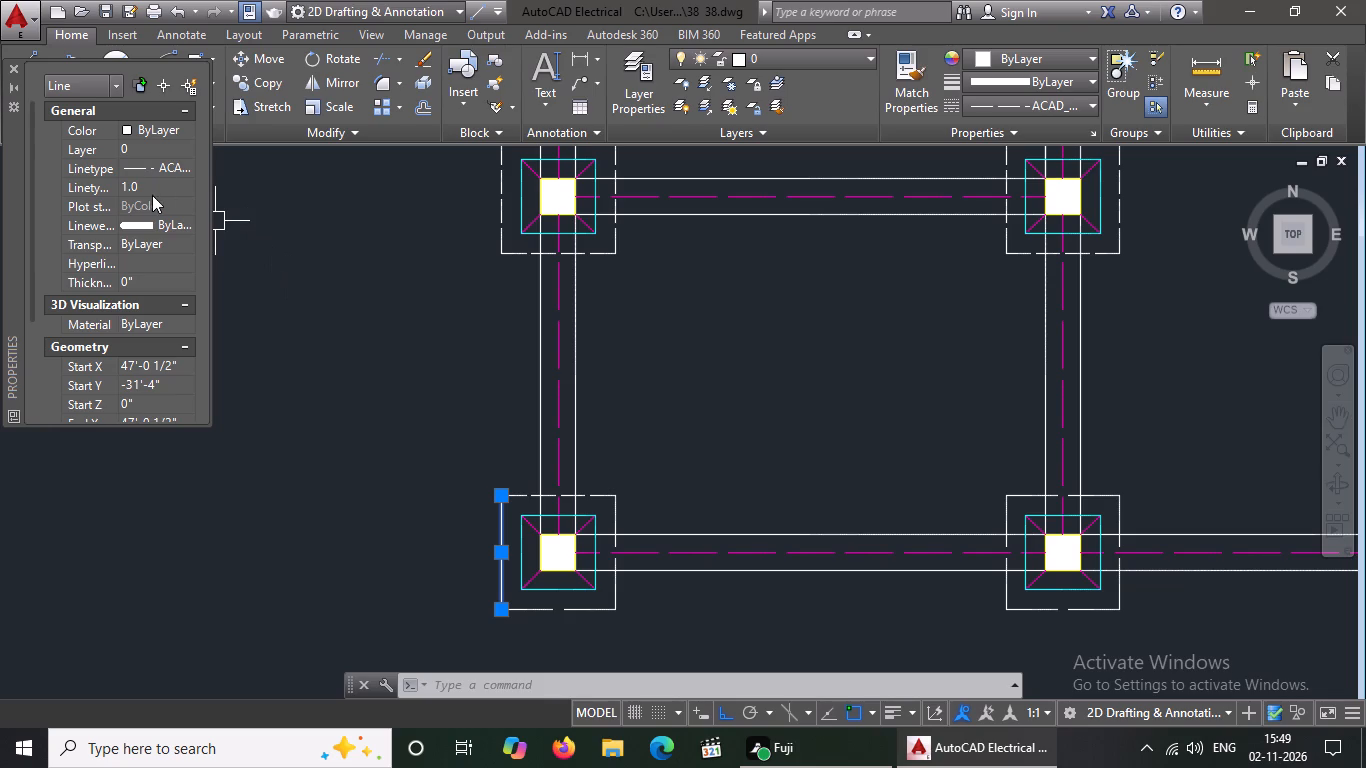
click(152, 196)
click(157, 184)
key(BackSpace)
key(BackSpace)
text(0.5)
key(Return)
key(Escape)
Set the linetype scale of the right edge of the bottom-row left footing's outer outline to 0.5.
click(615, 507)
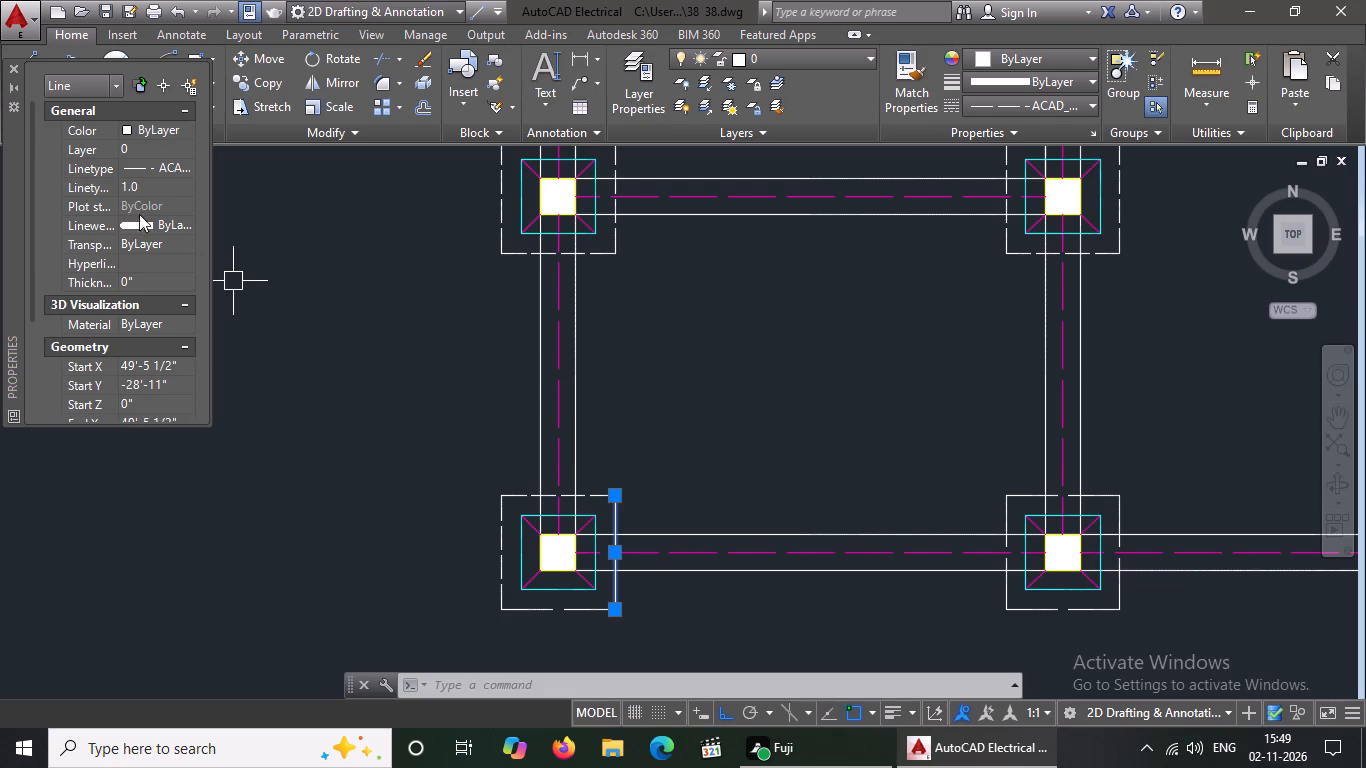
click(139, 183)
key(BackSpace)
key(BackSpace)
text(0.5)
key(Return)
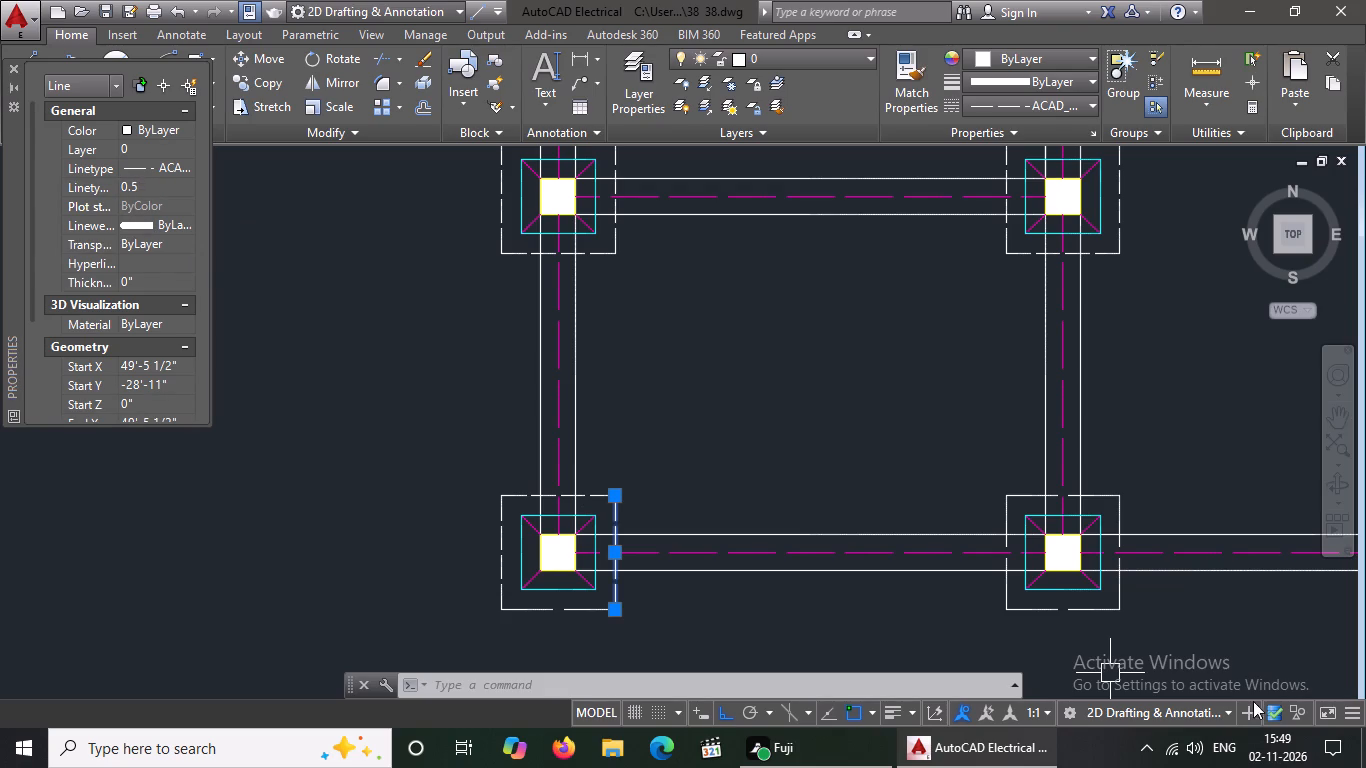
key(Escape)
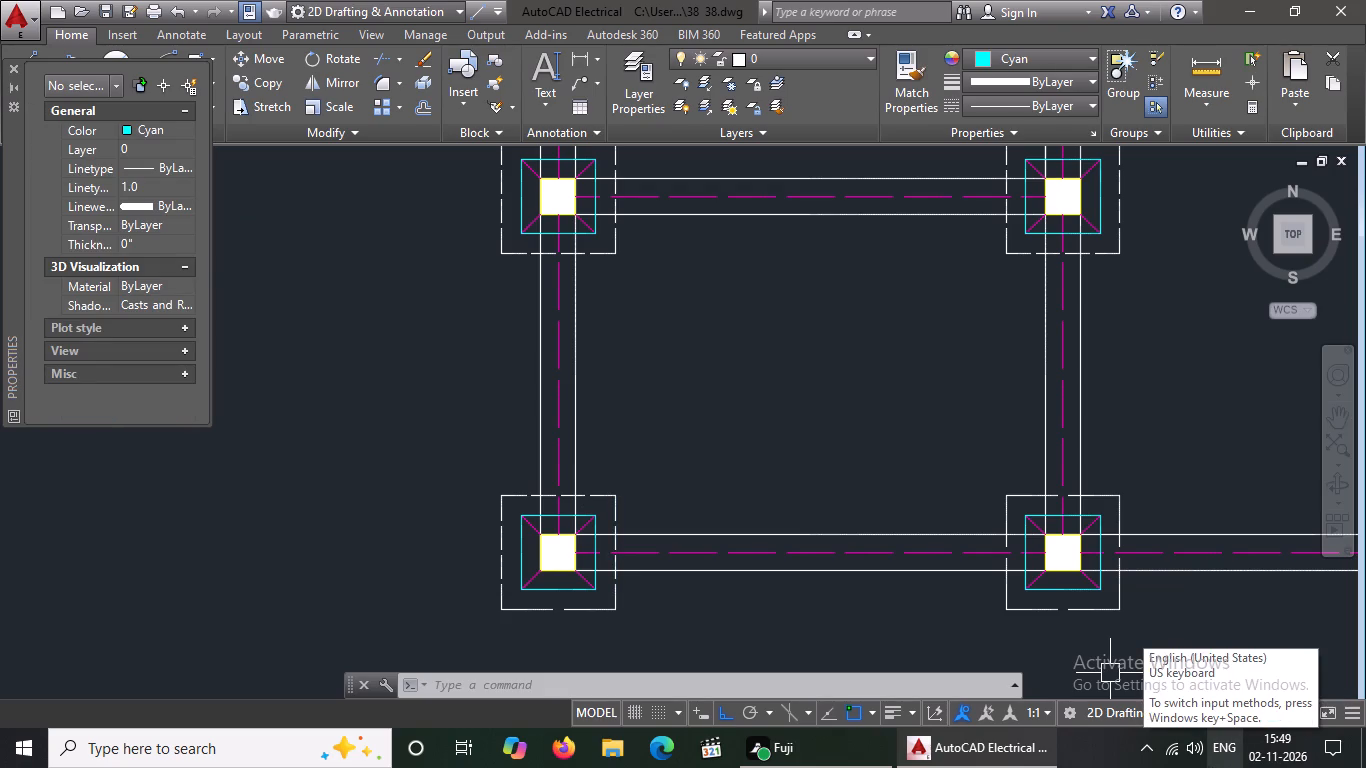
key(Escape)
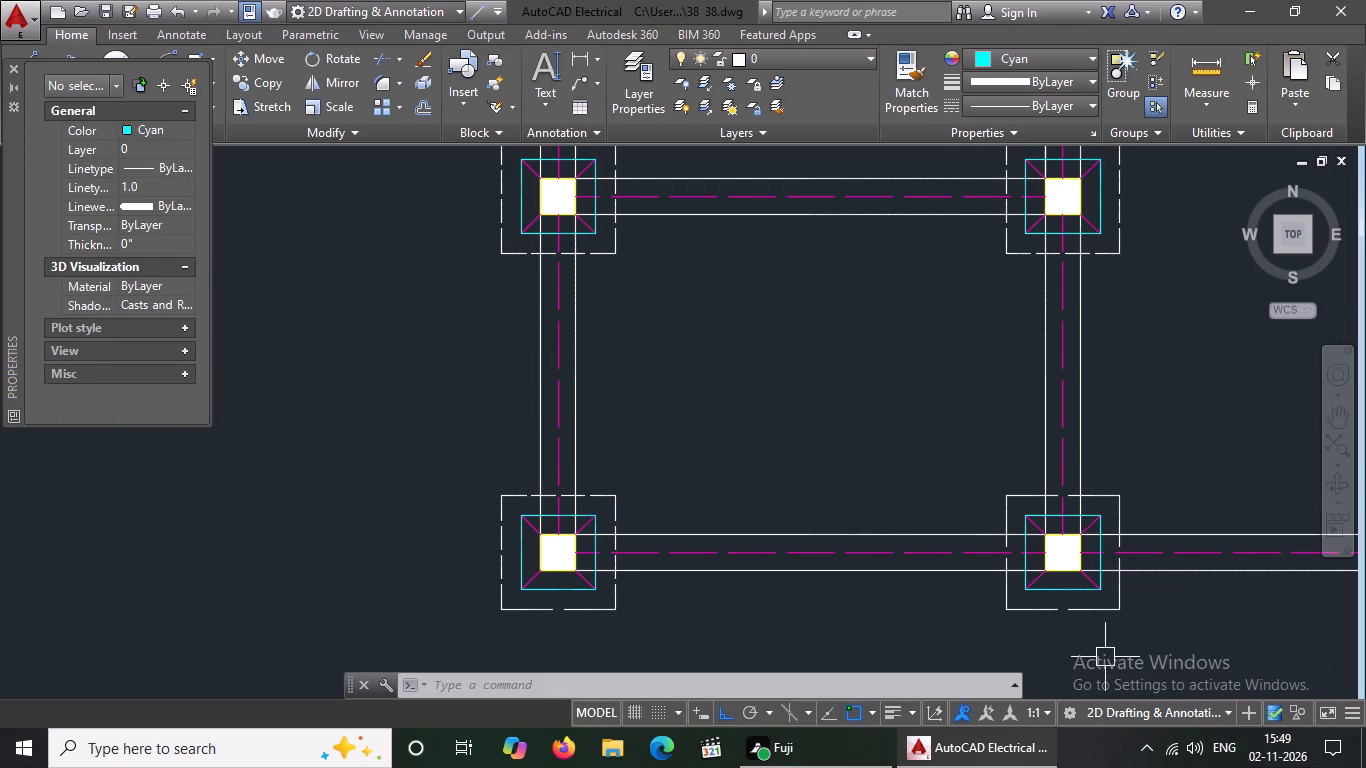
Set the linetype scale of the bottom edge of the bottom-row left footing's outer outline to 0.5.
click(583, 617)
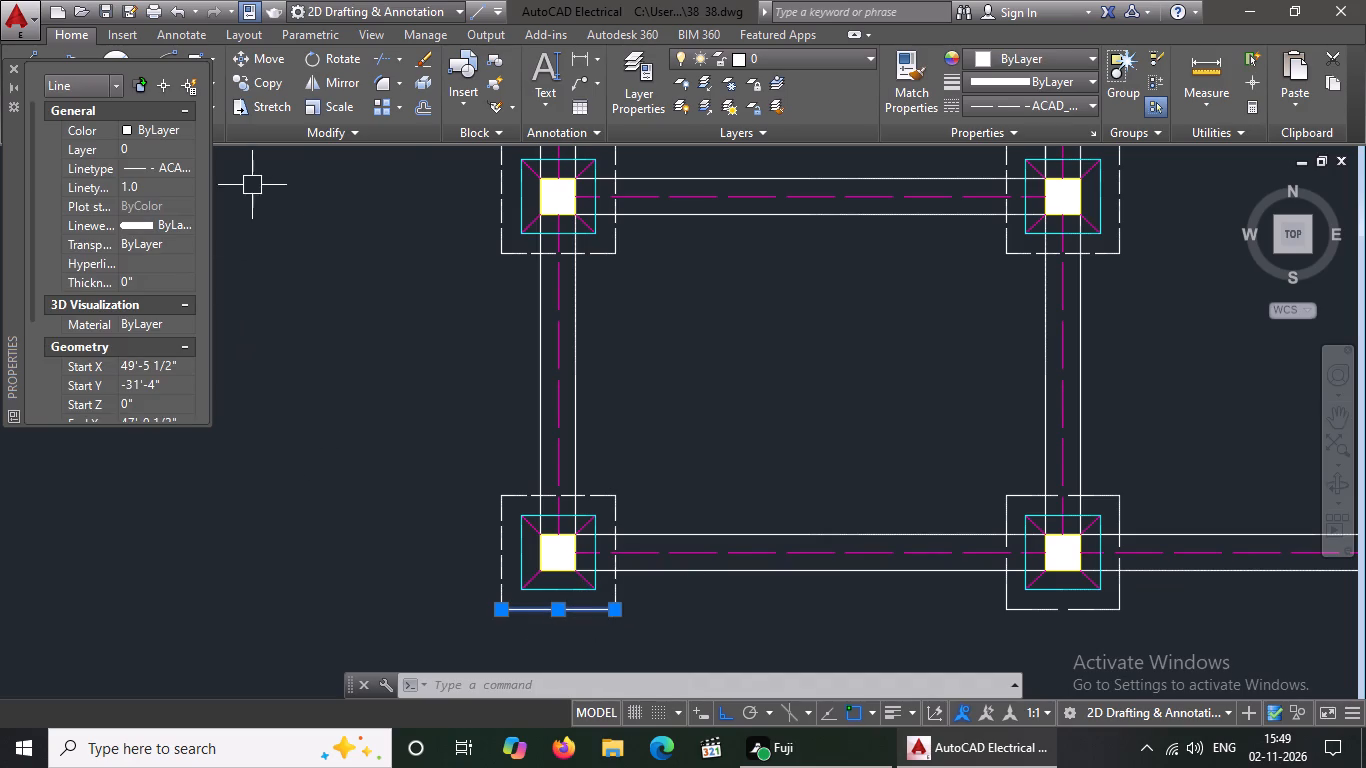
click(152, 186)
key(BackSpace)
key(BackSpace)
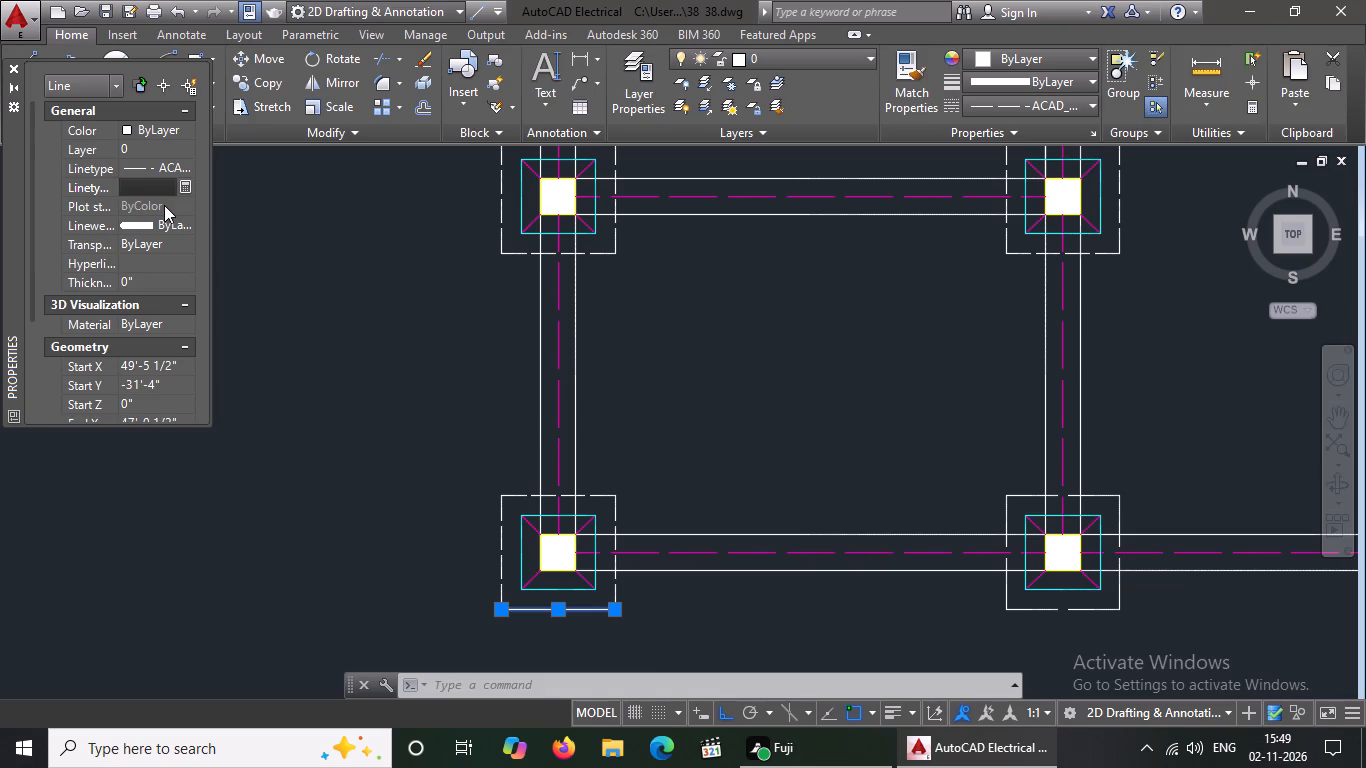
text(0.6)
key(BackSpace)
key(5)
key(Return)
scroll(227, 228, up, 1)
scroll(745, 416, down, 2)
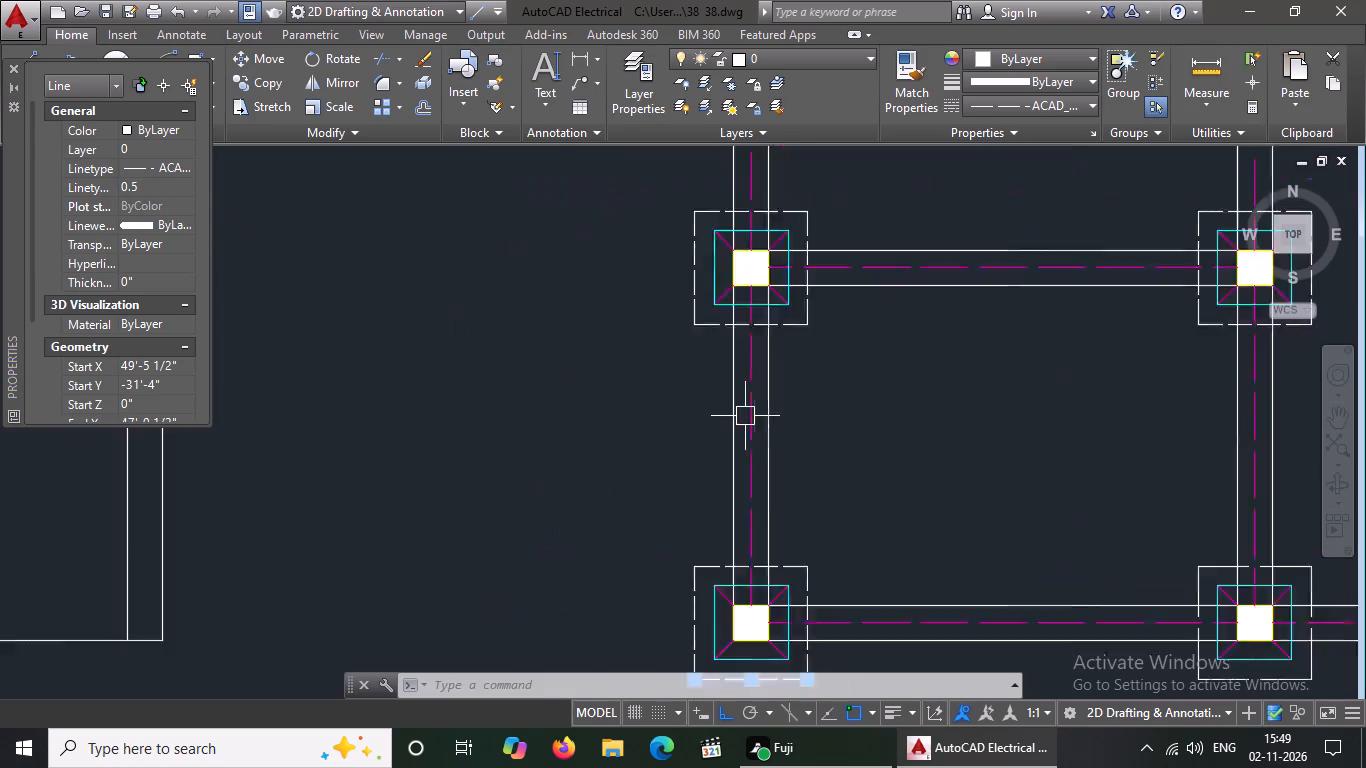
scroll(745, 416, down, 2)
key(Escape)
Set the linetype scale to 0.5 for the left edge of the outer outline on the middle-column footing in the bottom row.
scroll(798, 475, up, 3)
scroll(684, 463, up, 1)
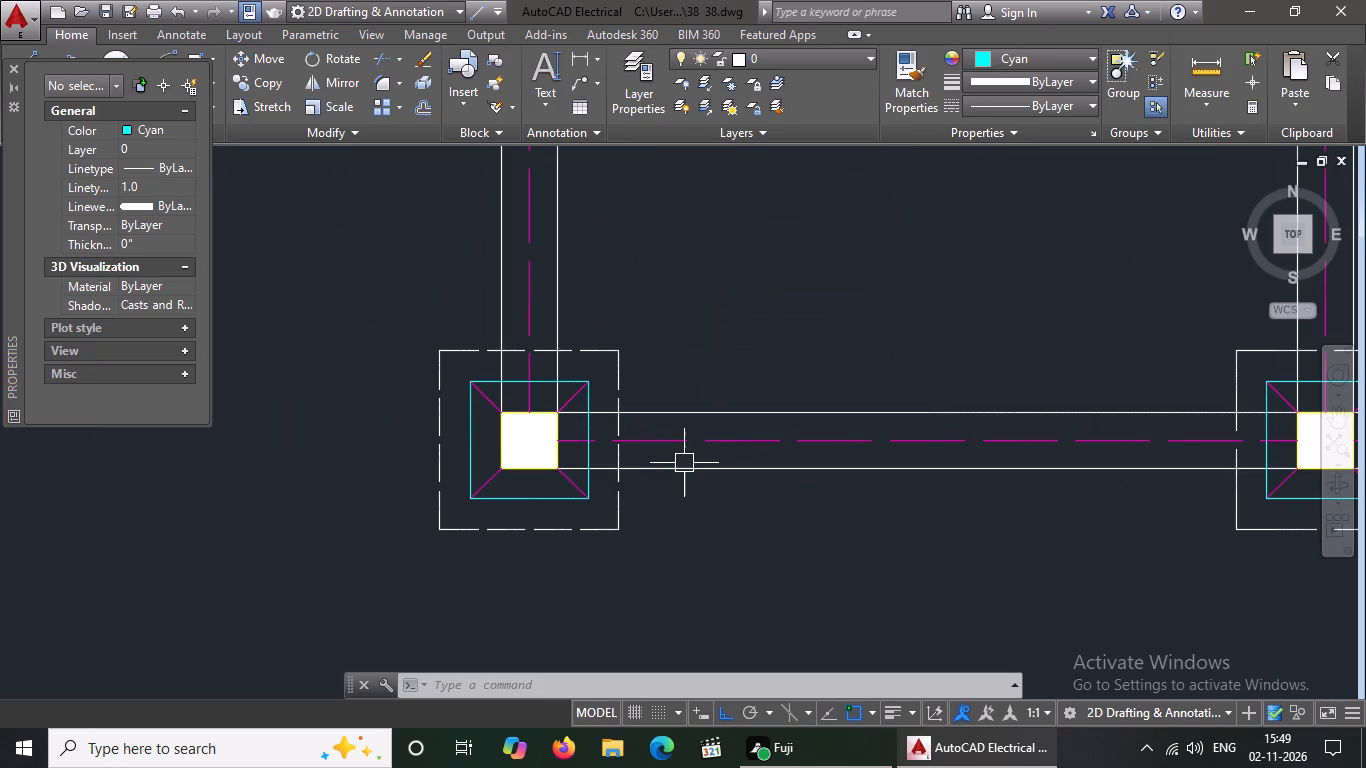
scroll(681, 462, down, 1)
key(Escape)
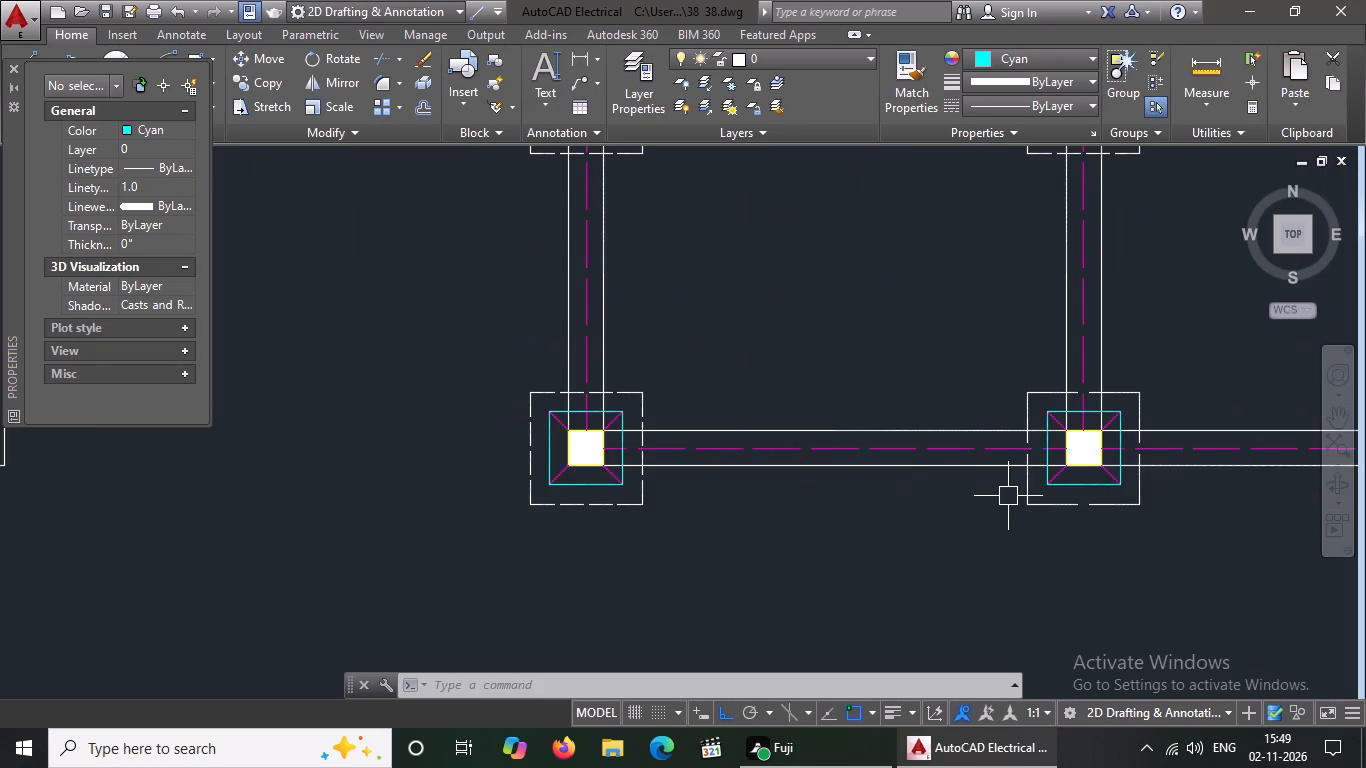
click(1034, 491)
click(181, 188)
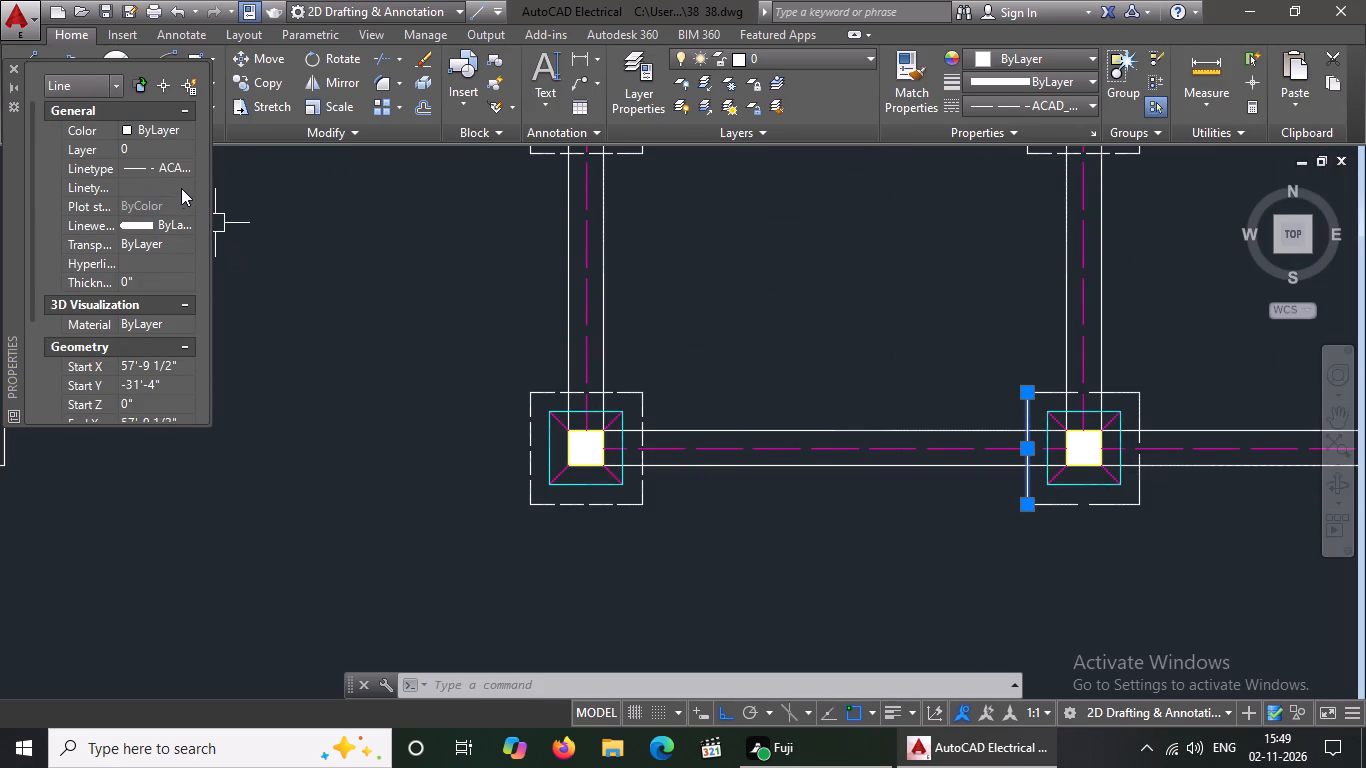
key(BackSpace)
key(BackSpace)
text(0.5)
key(Return)
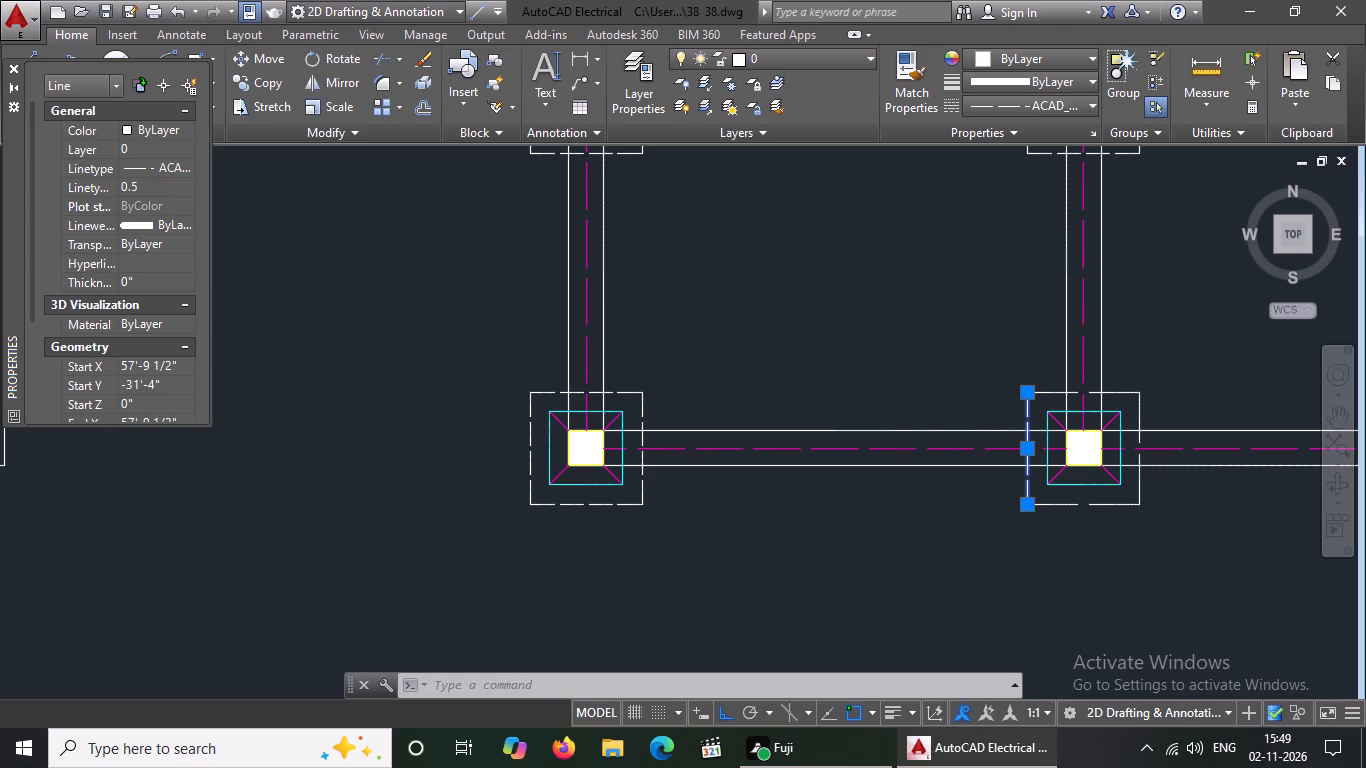
key(Escape)
scroll(94, 226, down, 1)
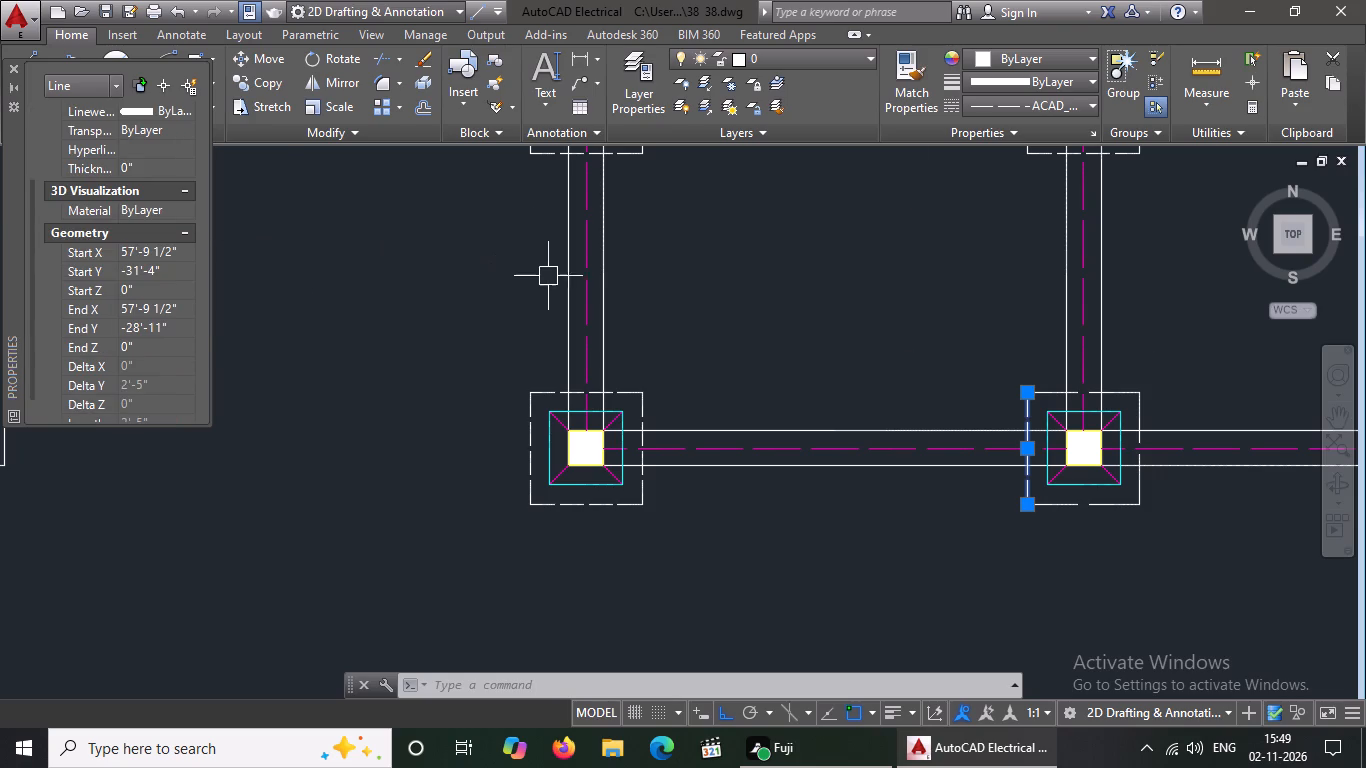
scroll(538, 290, down, 3)
scroll(706, 324, up, 3)
key(Escape)
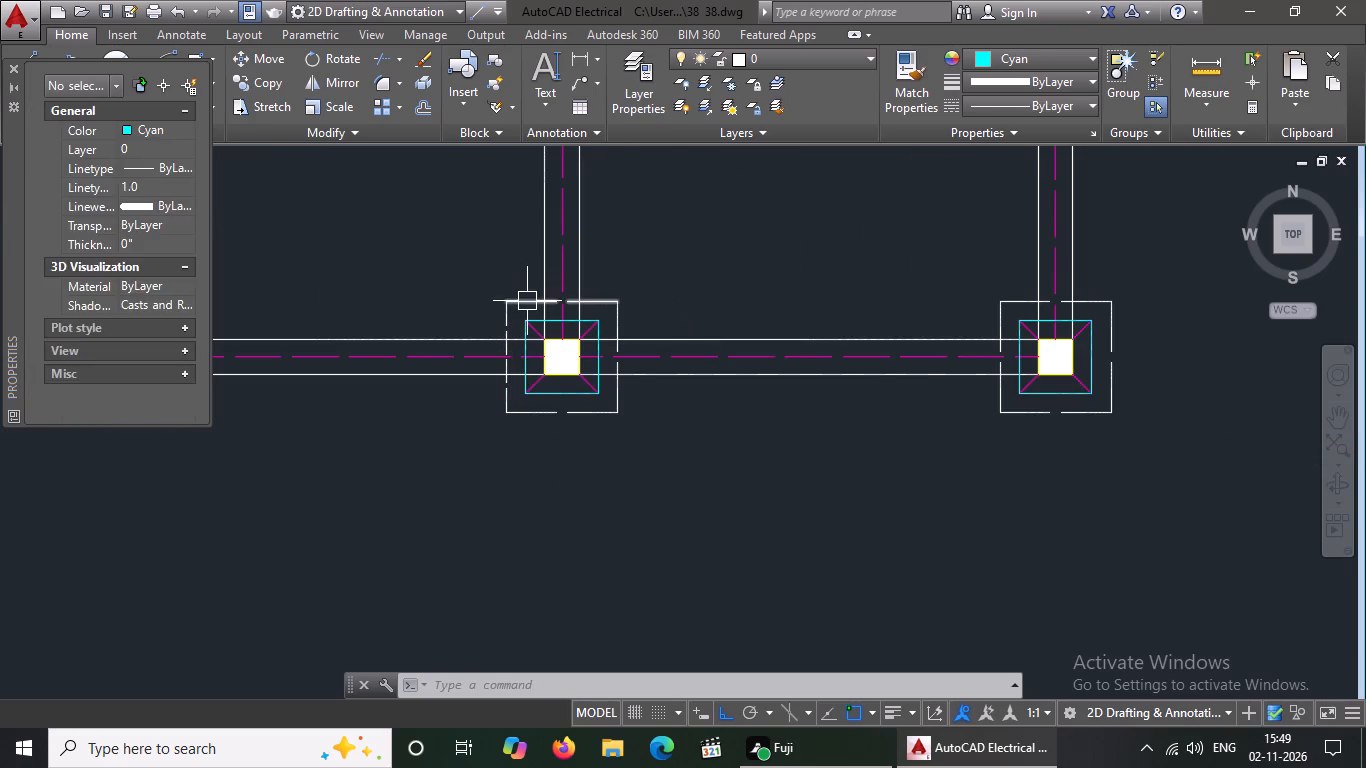
Set the linetype scale of the top edge of the bottom-row middle footing's outer outline to 0.5.
click(528, 301)
click(160, 190)
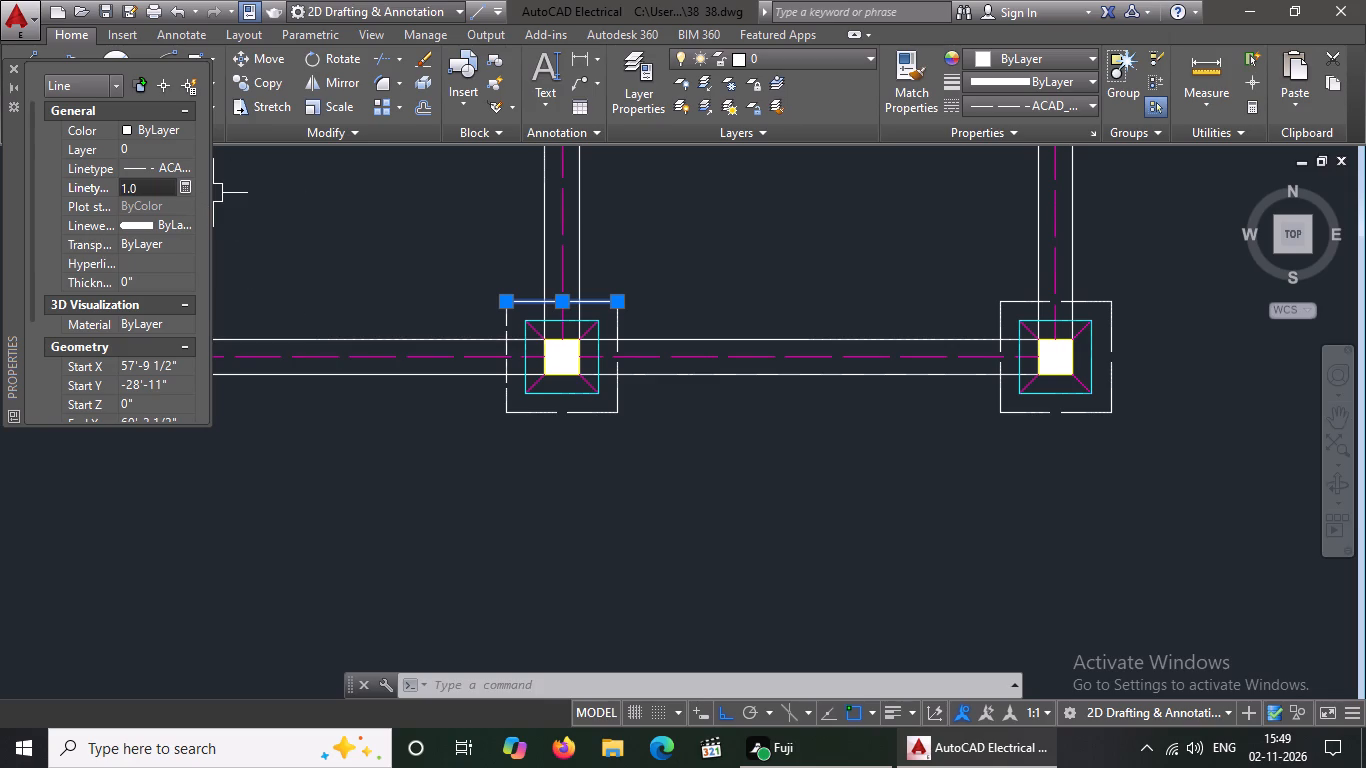
click(153, 183)
key(BackSpace)
key(BackSpace)
text(0.)
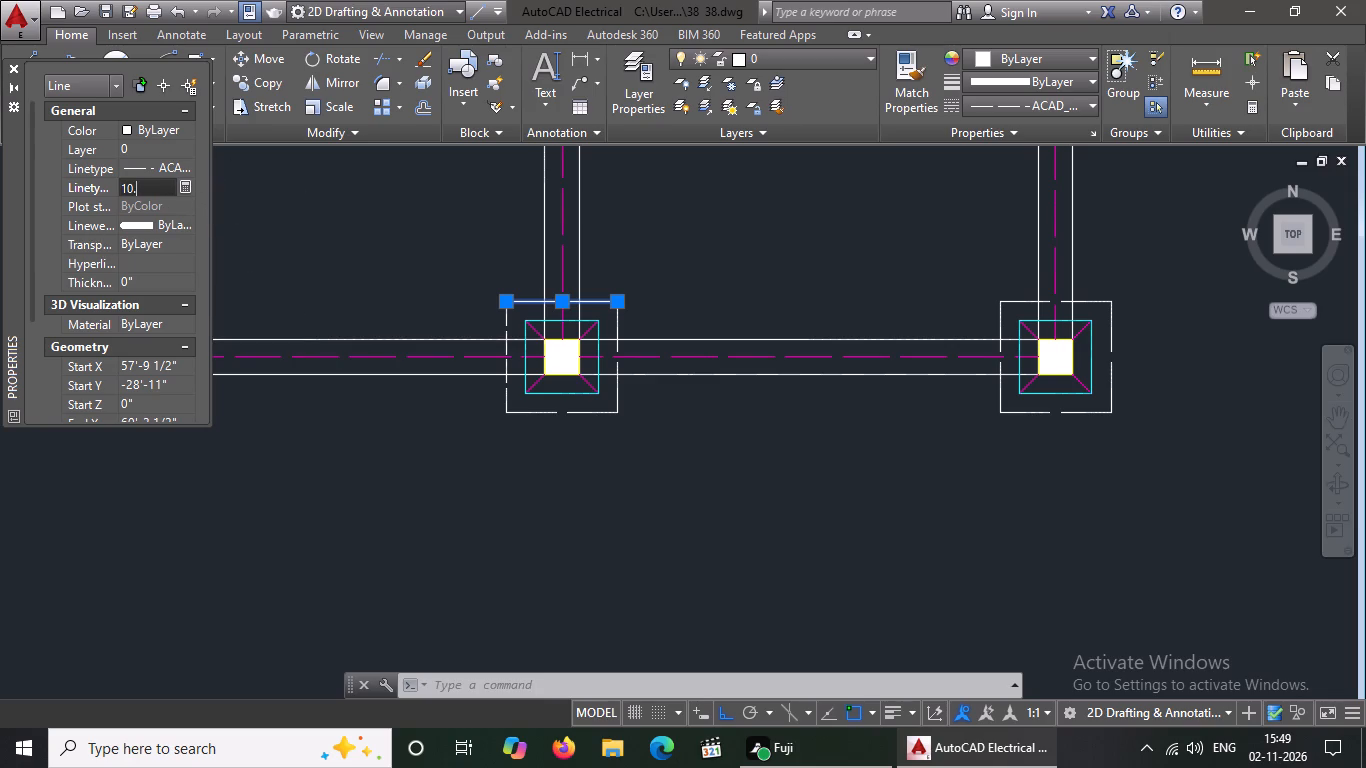
key(5)
key(Return)
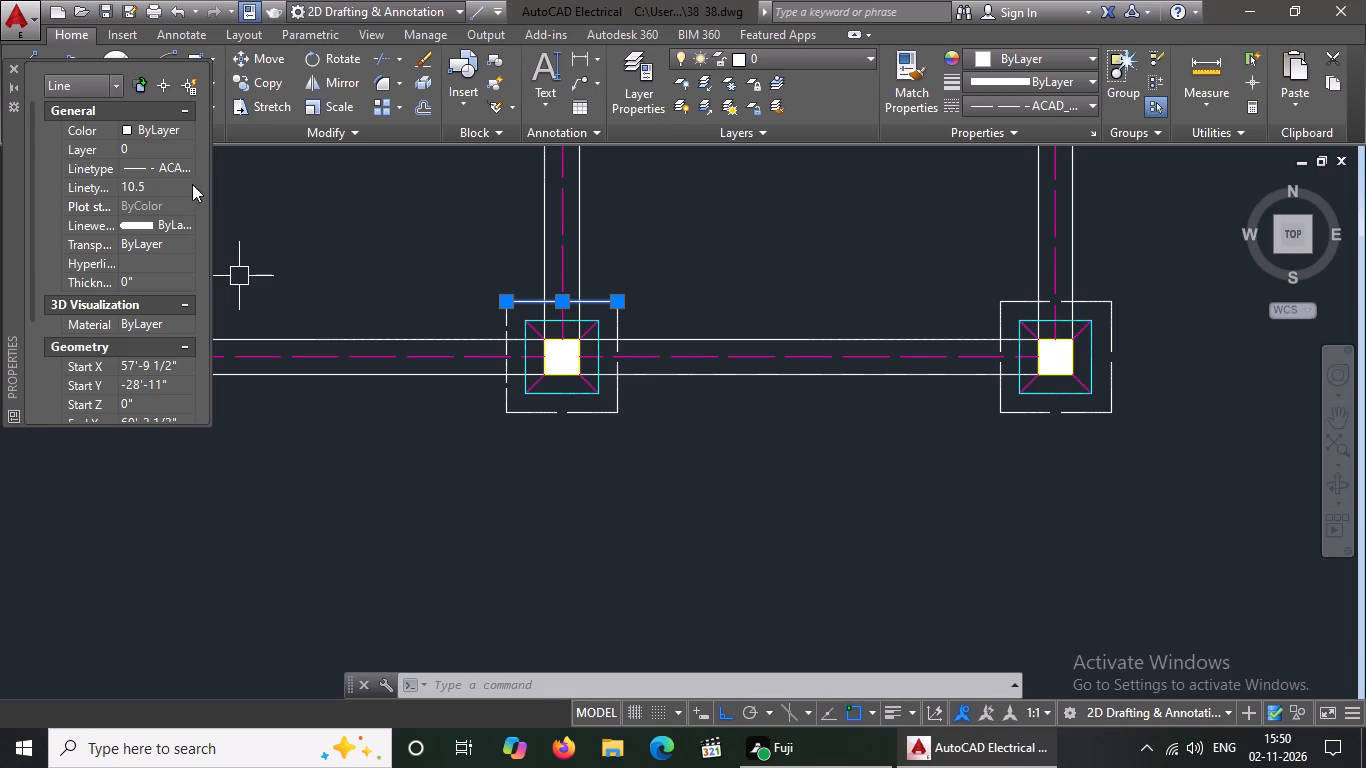
click(148, 185)
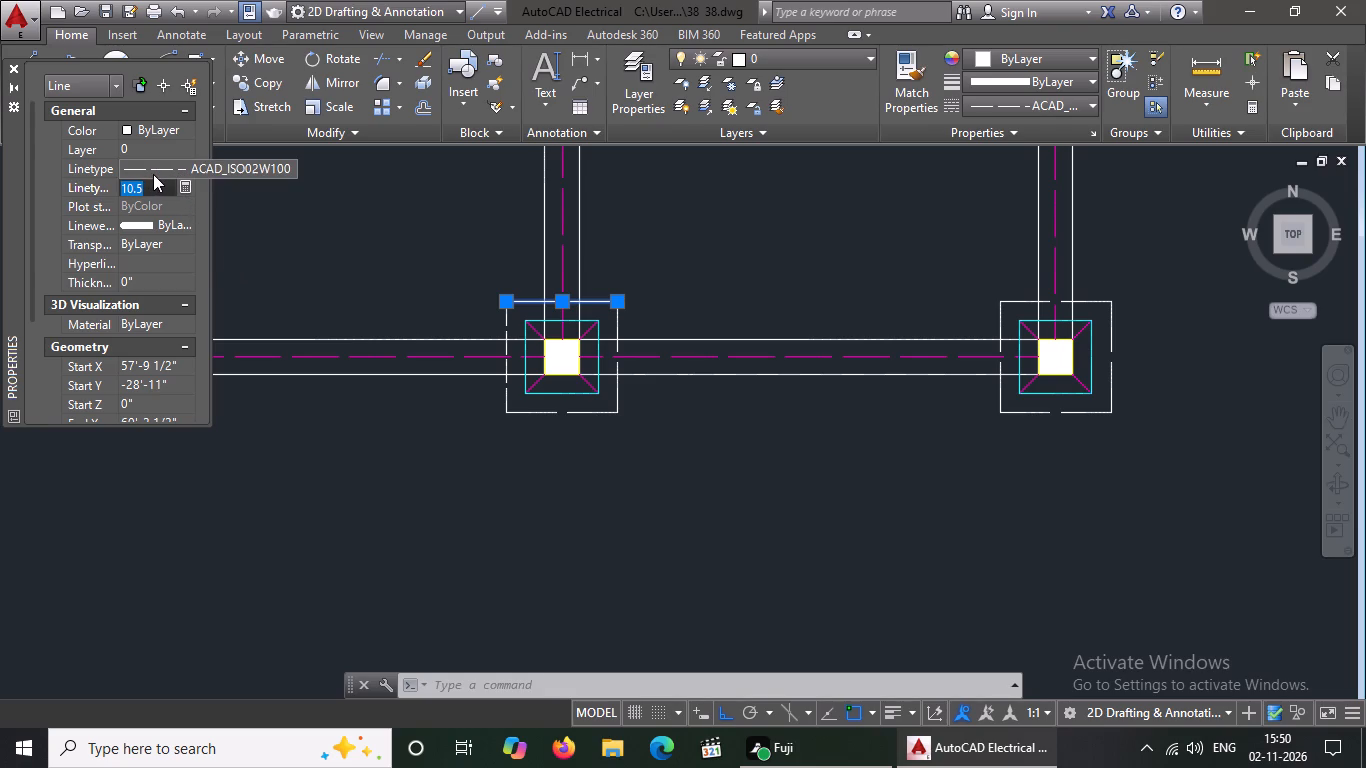
key(BackSpace)
key(BackSpace)
text(0.5)
key(Return)
key(Escape)
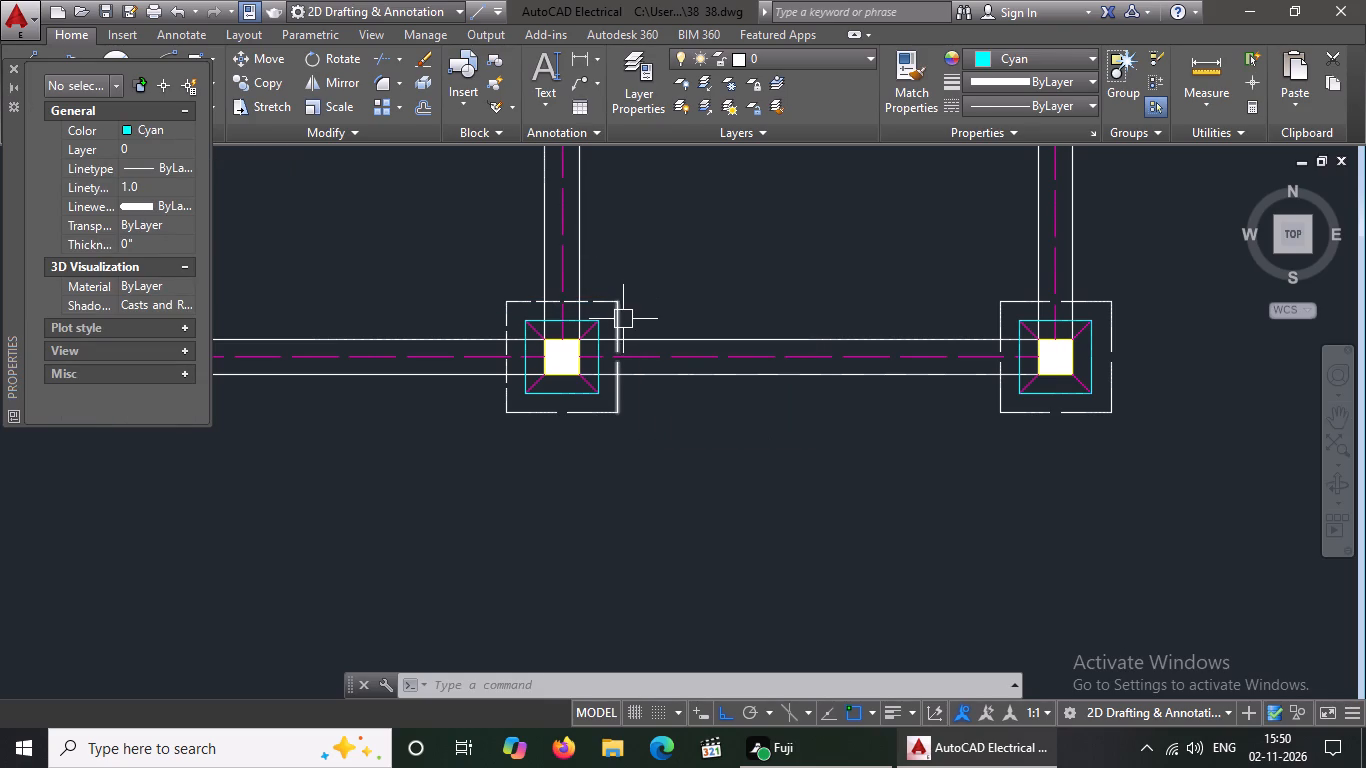
Set the linetype scale of the right edge of the bottom-row middle footing's outer outline to 0.5.
click(623, 319)
click(157, 183)
key(BackSpace)
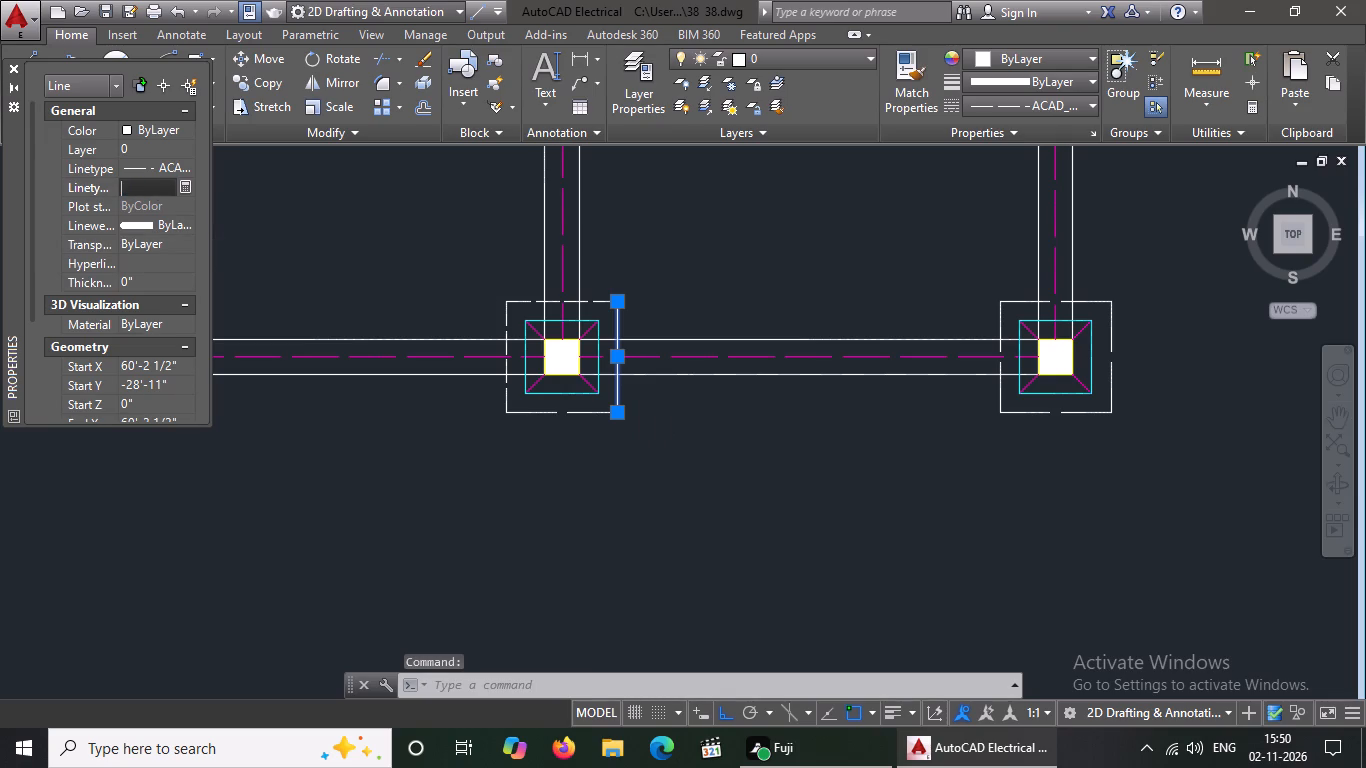
key(BackSpace)
text(0.5)
key(Return)
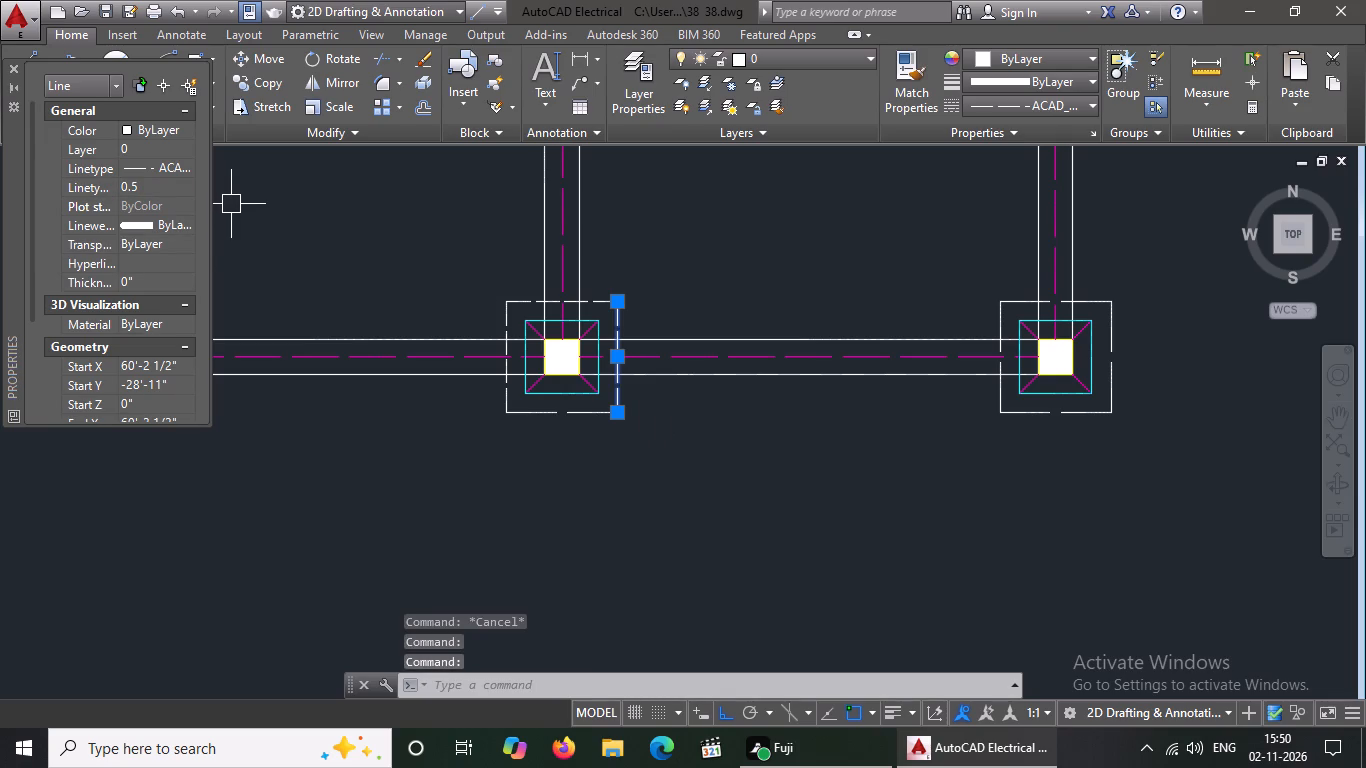
key(Escape)
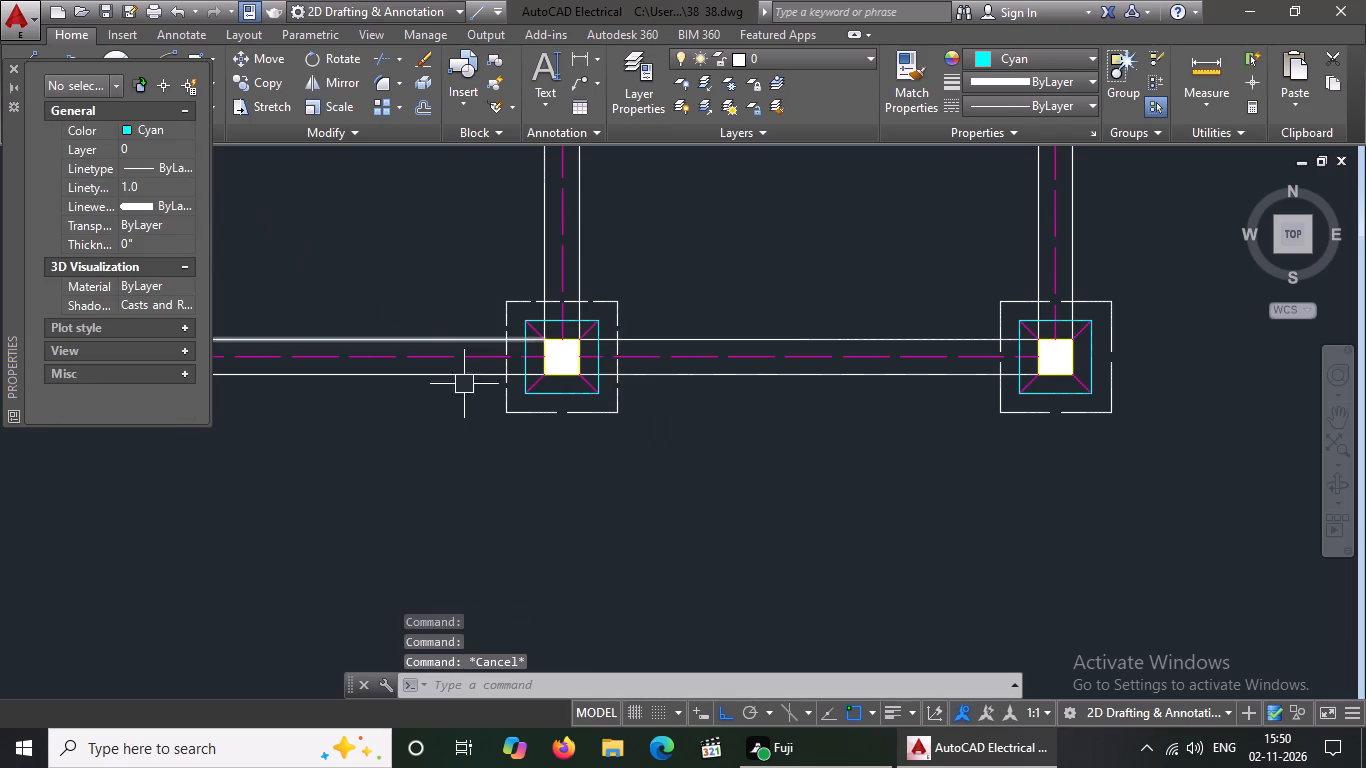
Set the linetype scale of the bottom edge of the bottom-row middle footing's outer outline to 0.4.
click(532, 414)
click(143, 186)
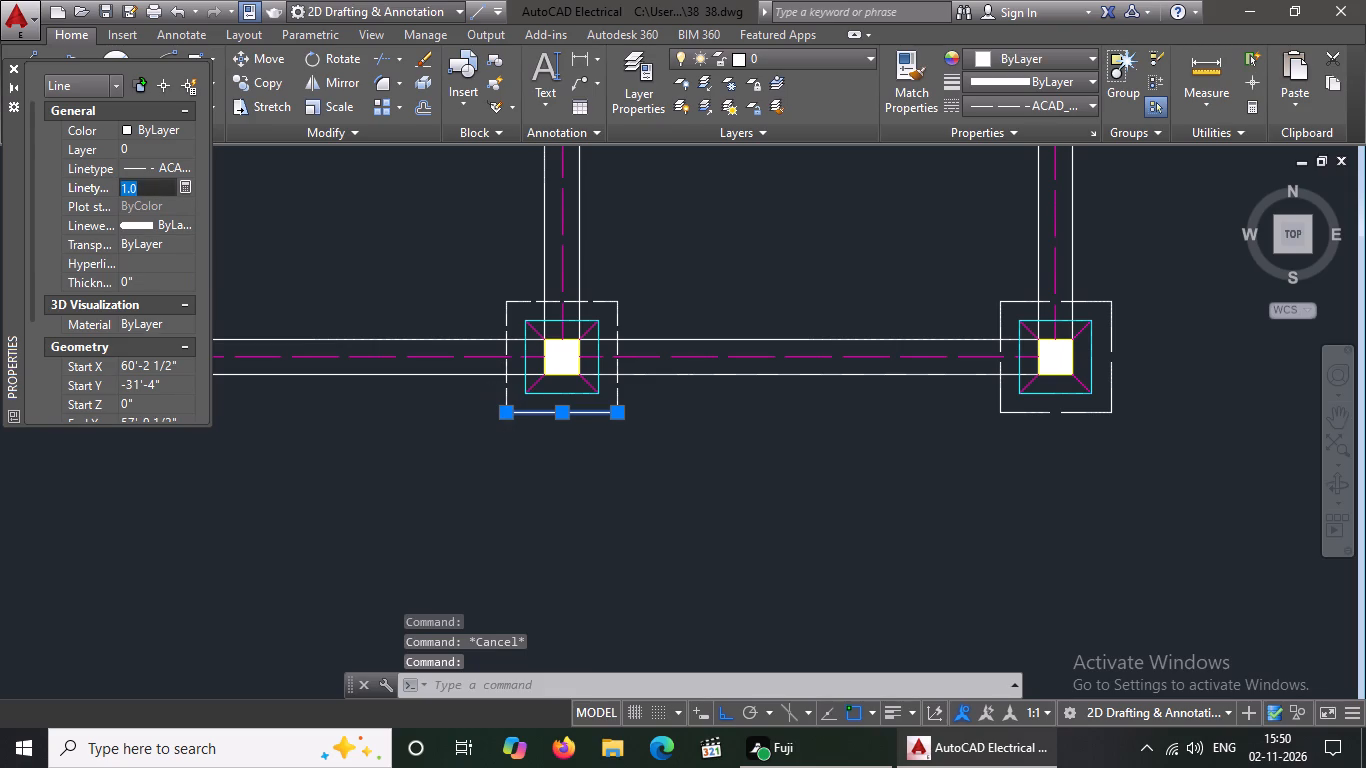
key(BackSpace)
key(BackSpace)
text(0.4)
key(Return)
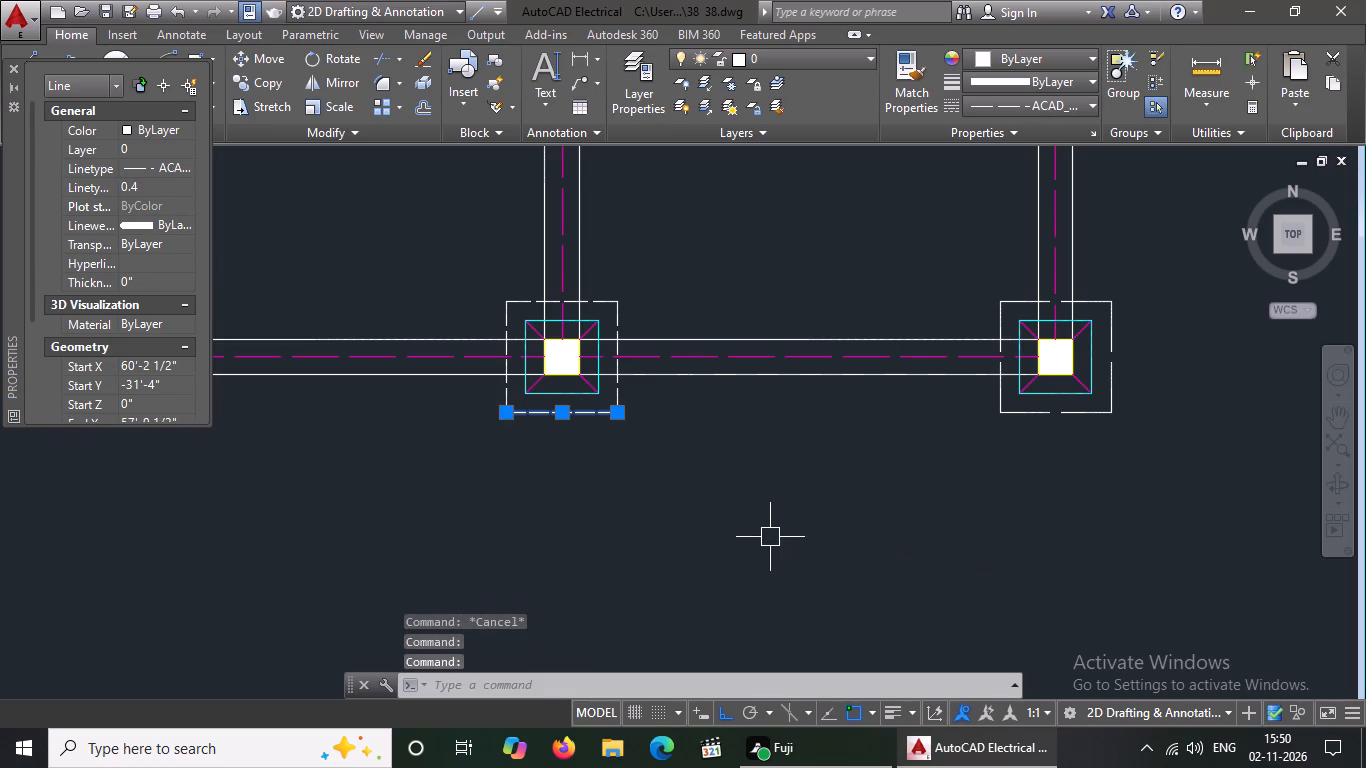
key(Escape)
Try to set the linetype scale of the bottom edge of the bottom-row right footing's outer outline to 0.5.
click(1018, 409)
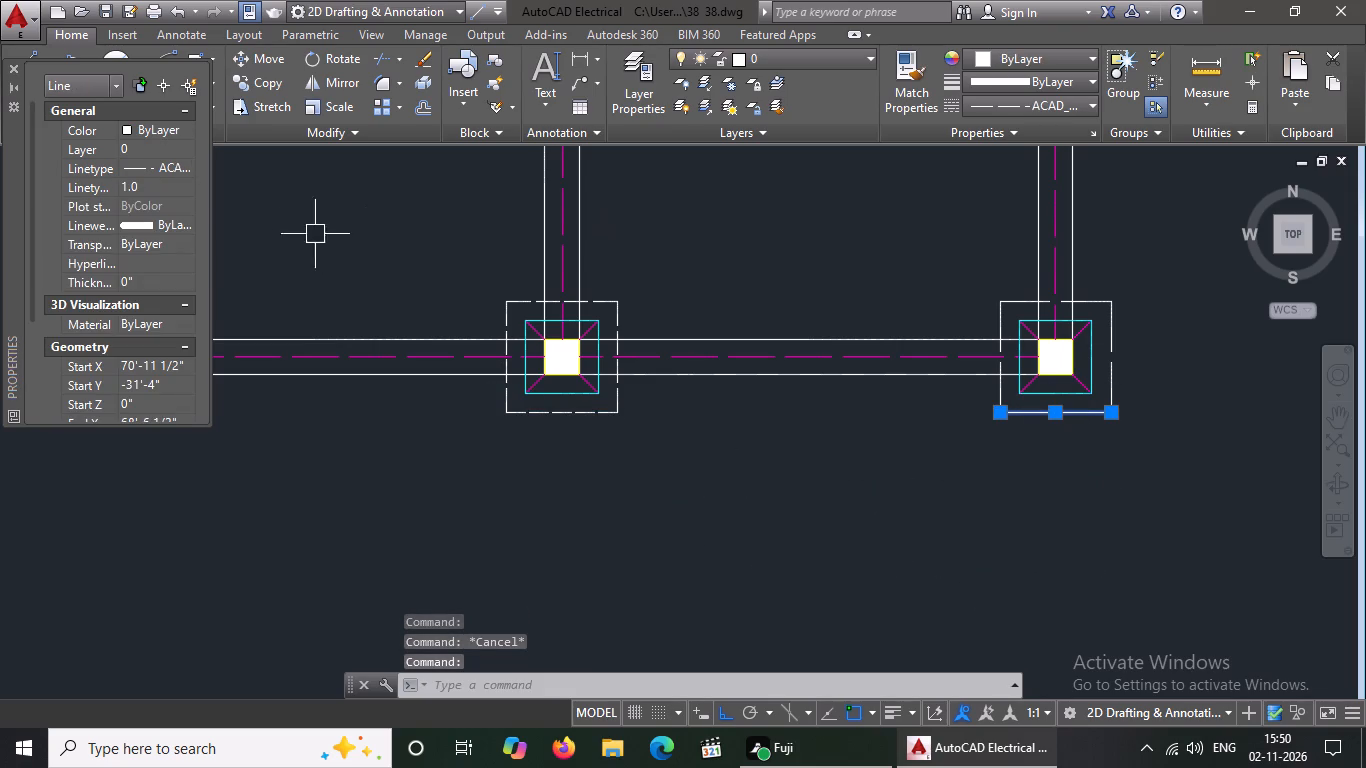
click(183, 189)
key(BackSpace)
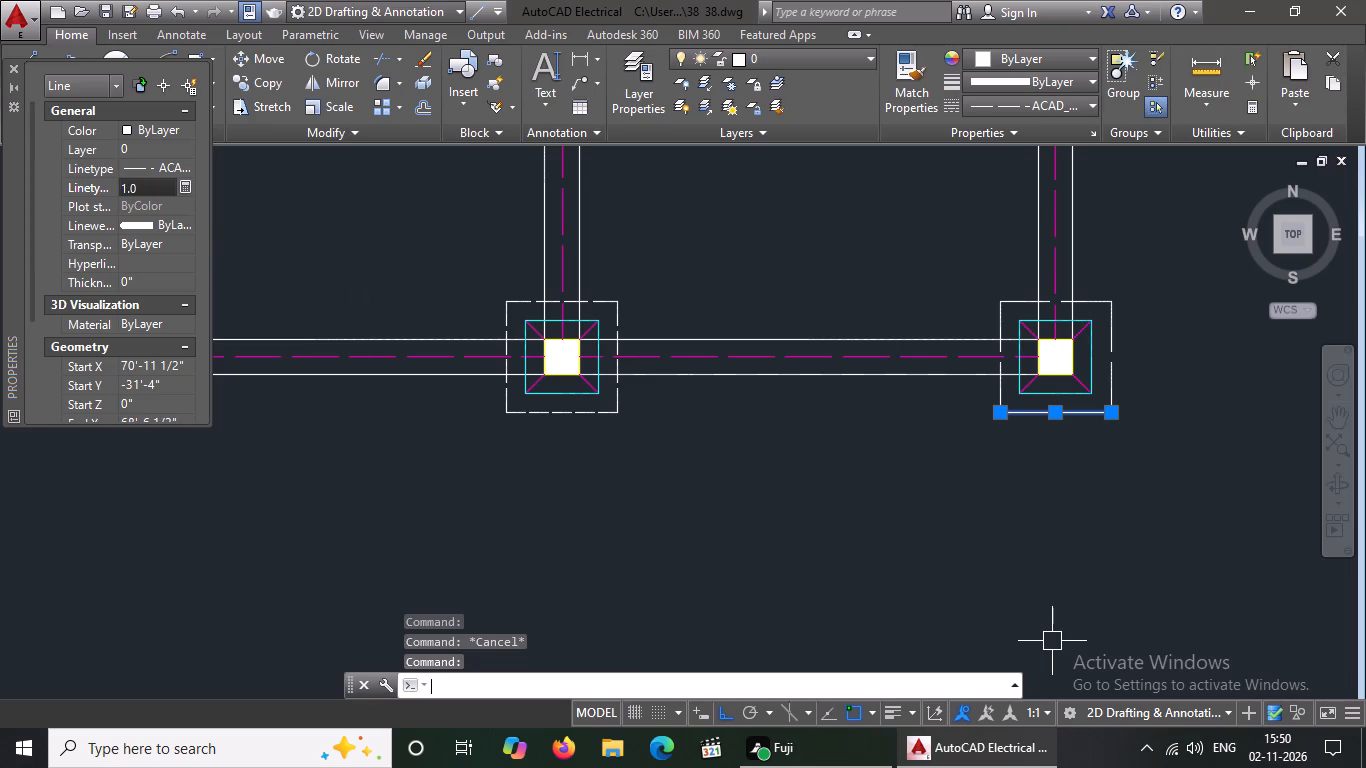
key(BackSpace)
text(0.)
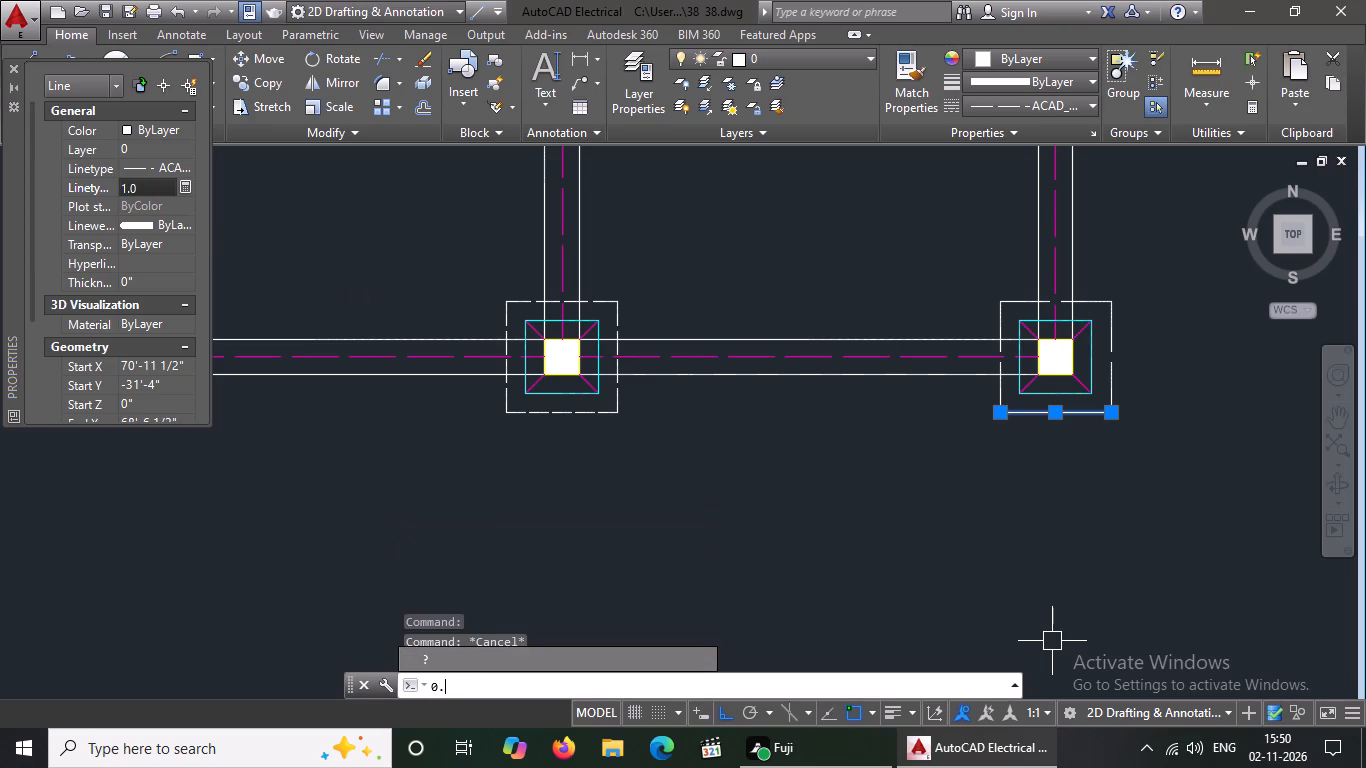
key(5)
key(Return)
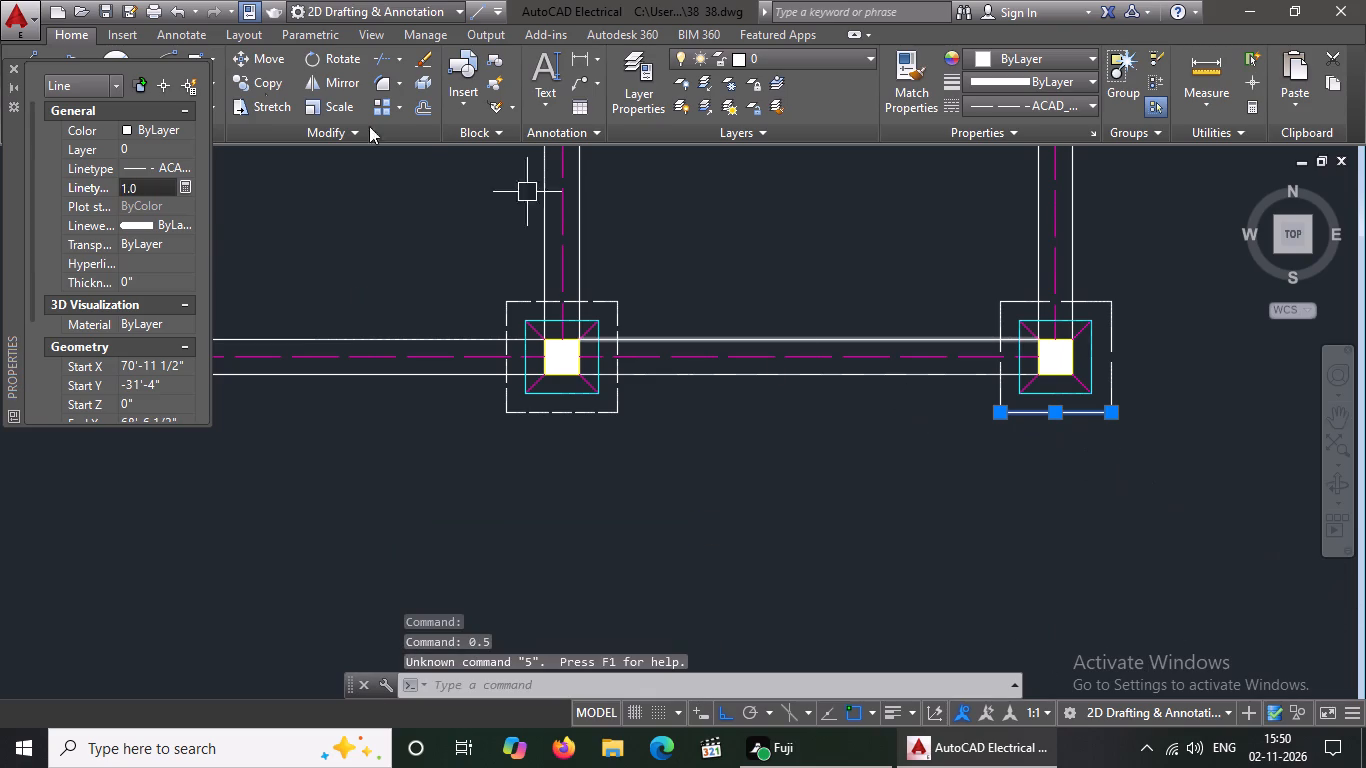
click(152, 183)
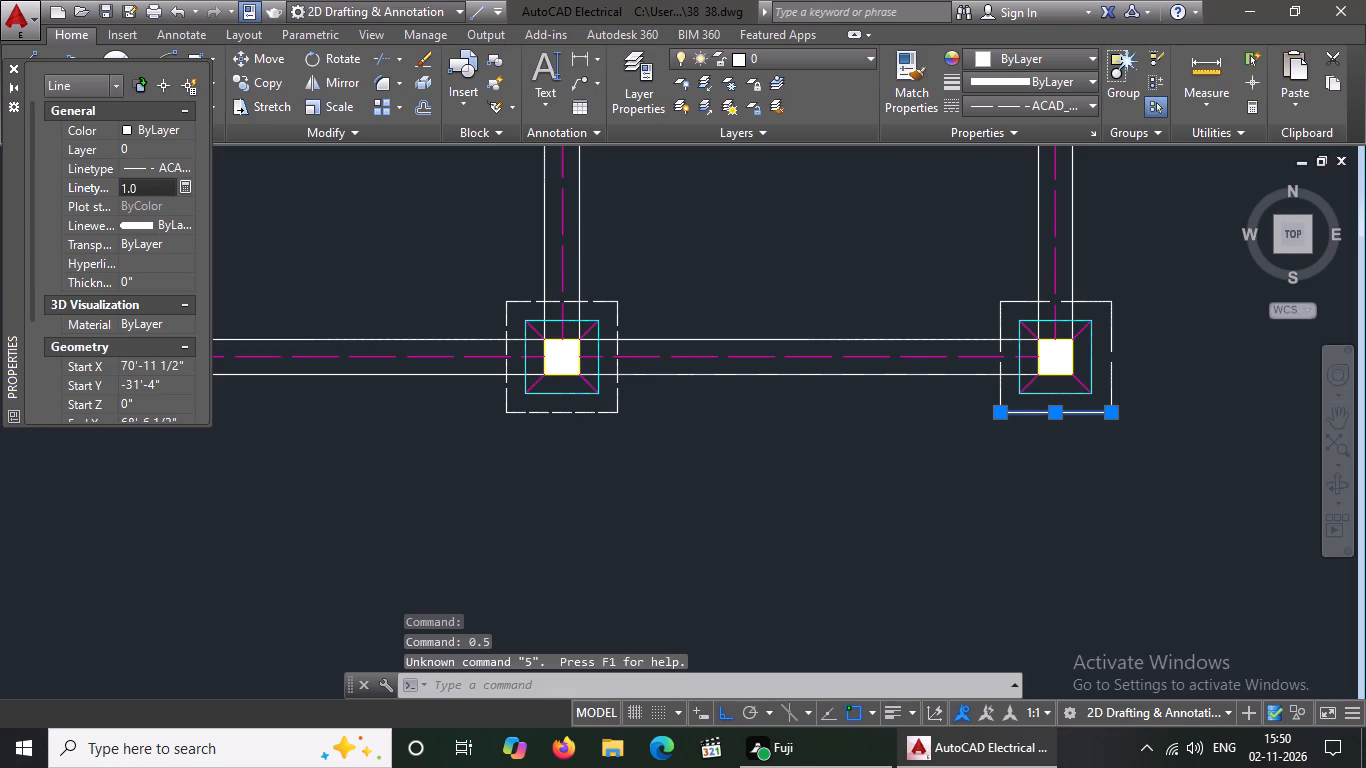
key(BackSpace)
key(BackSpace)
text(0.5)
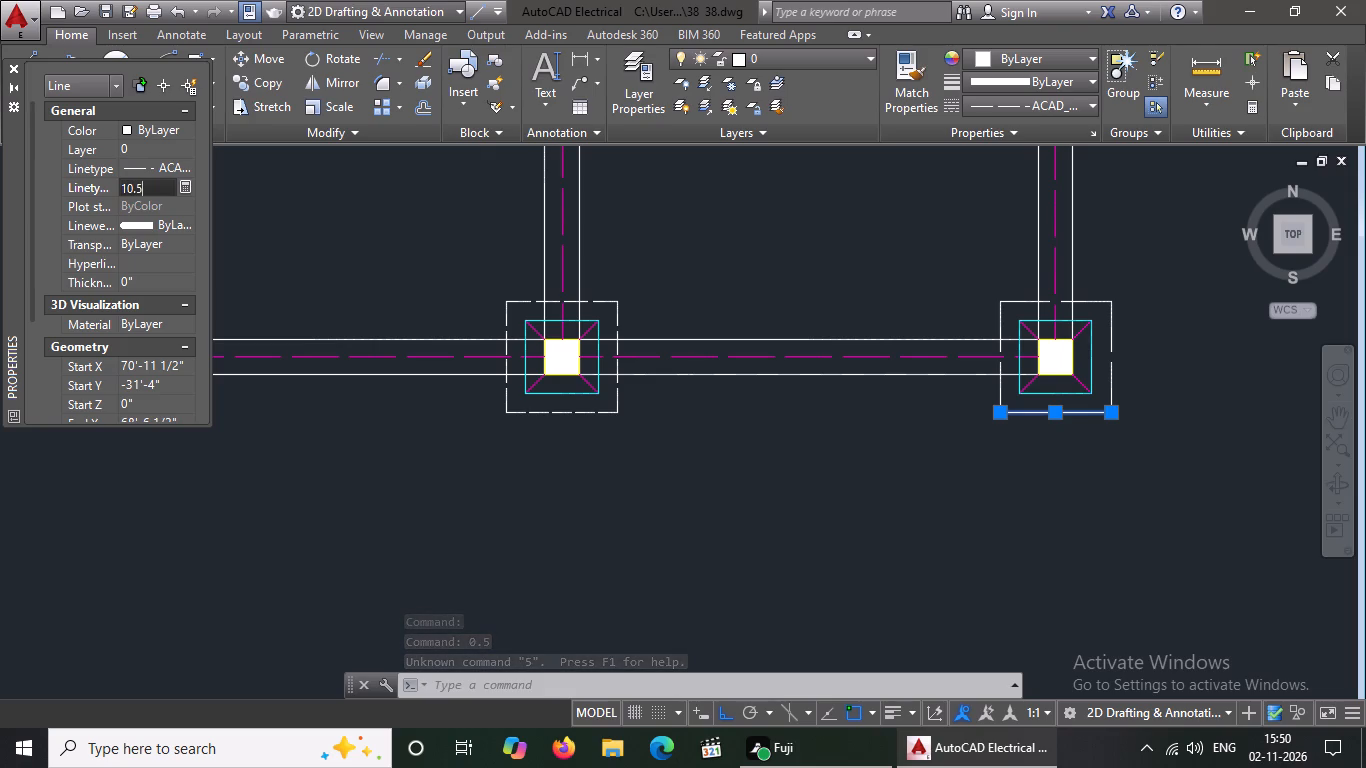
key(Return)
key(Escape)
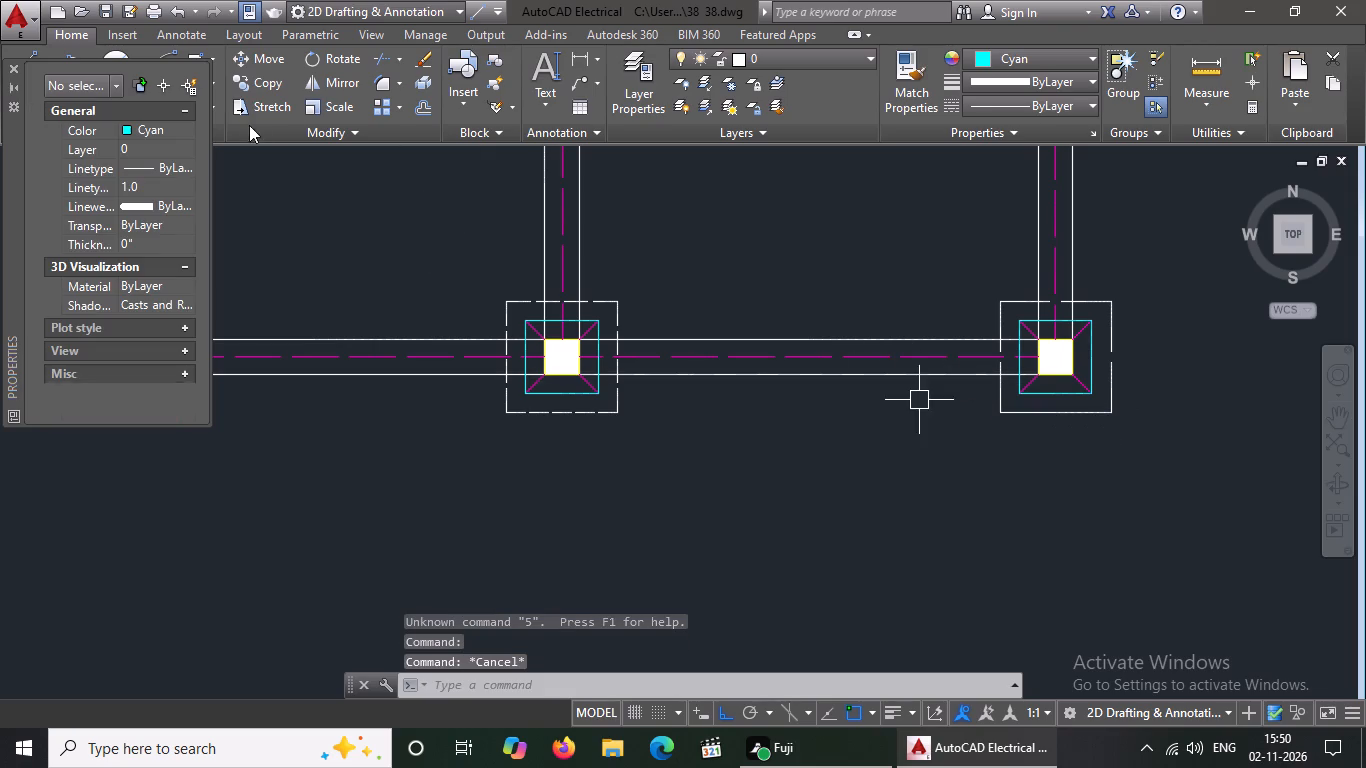
Make ACAD_ISO02W100 the current linetype for new objects, with nothing selected.
click(1038, 96)
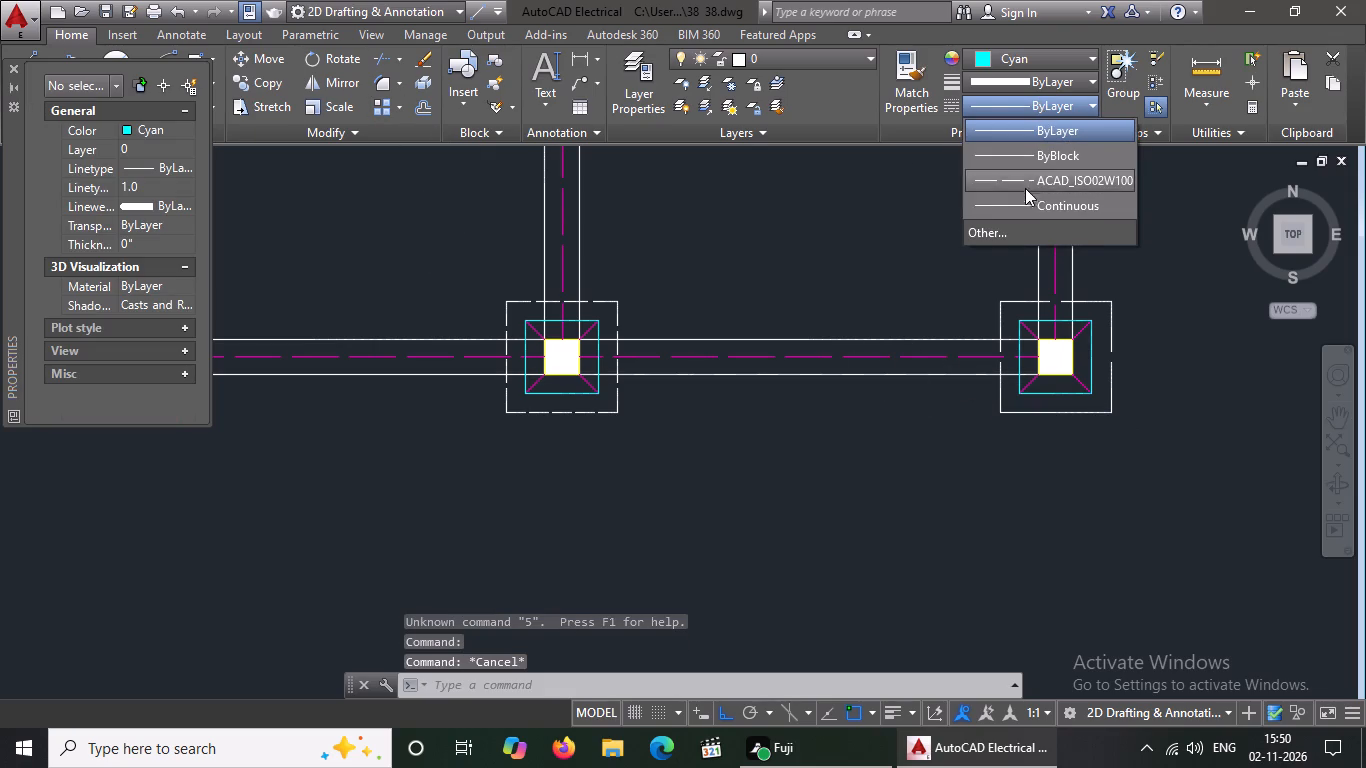
click(1028, 183)
key(Escape)
Apply the ACAD_ISO02W100 linetype to the bottom edge of the bottom-row right footing's outer outline.
click(1048, 409)
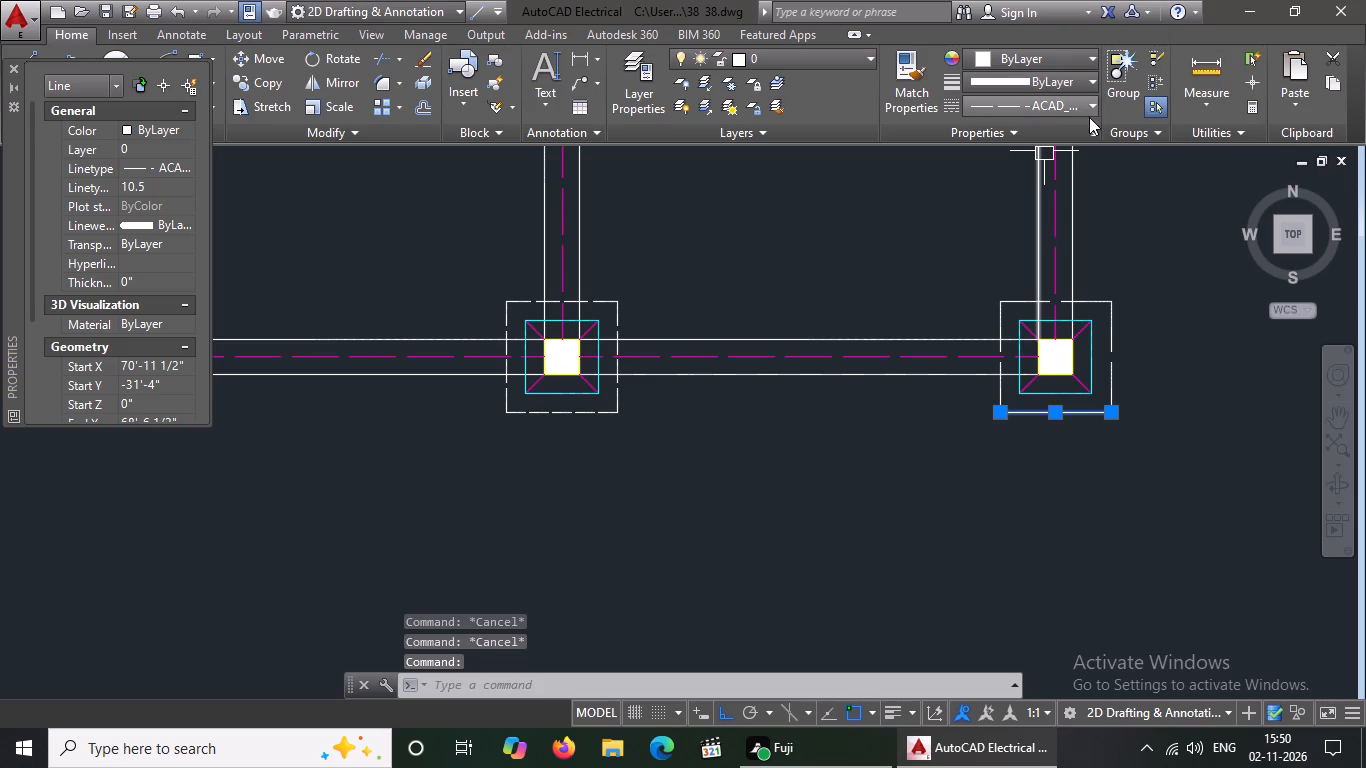
click(1032, 105)
click(1026, 187)
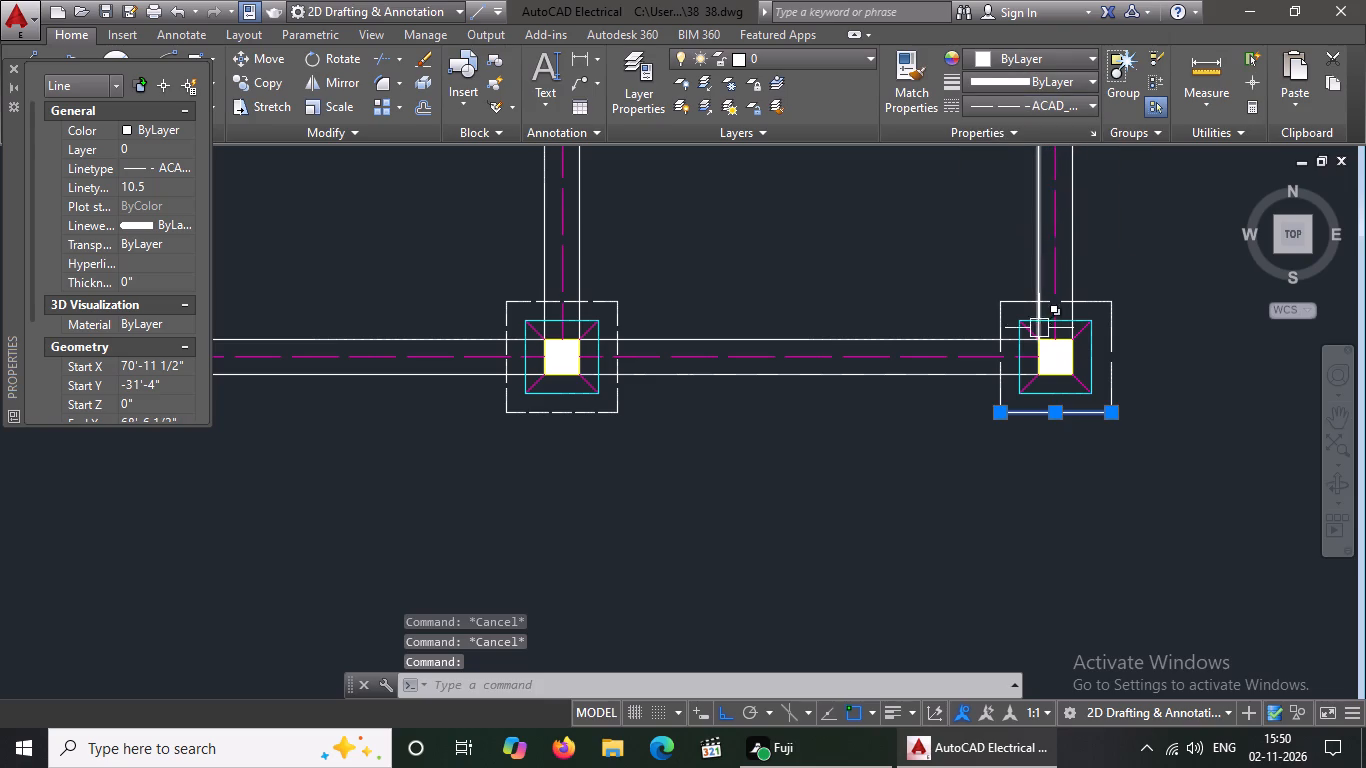
key(Escape)
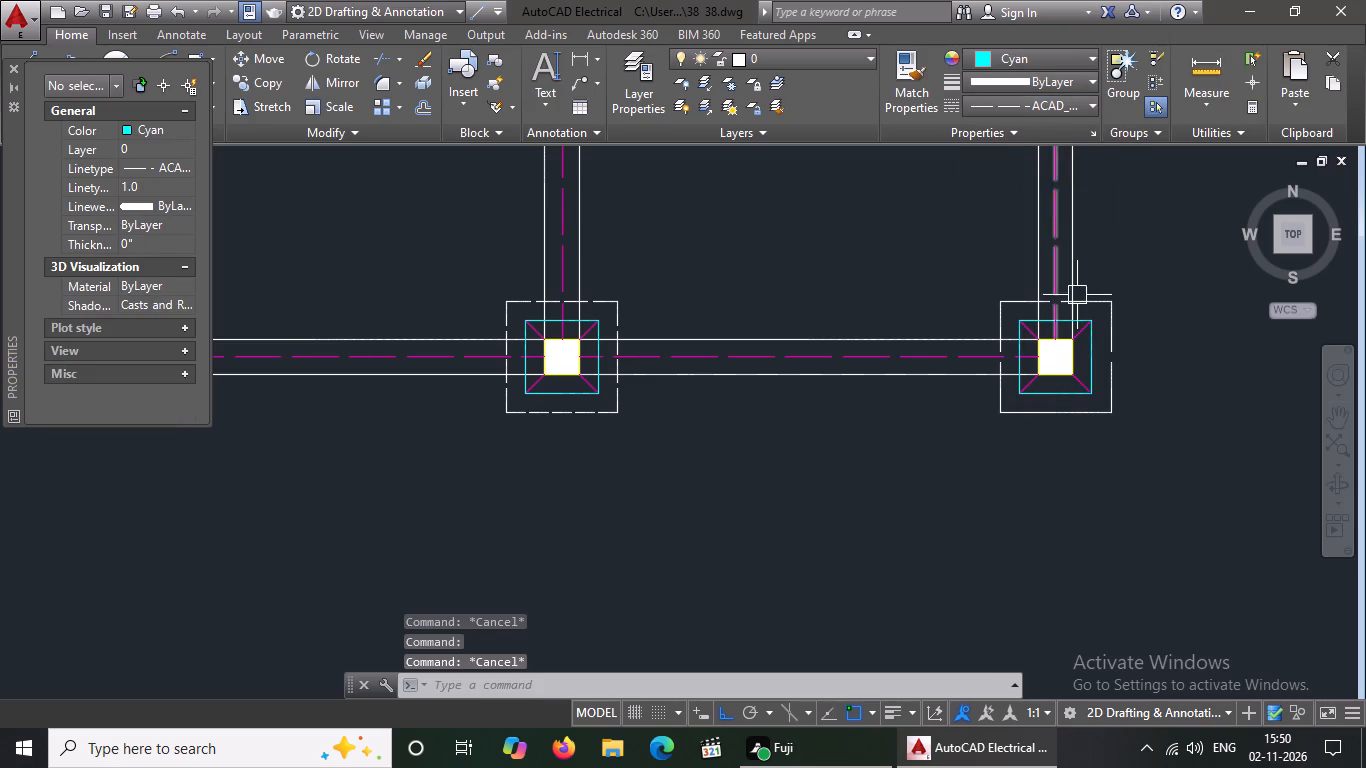
Set the current linetype scale for new objects to 0.5, with nothing selected.
click(165, 188)
key(BackSpace)
key(BackSpace)
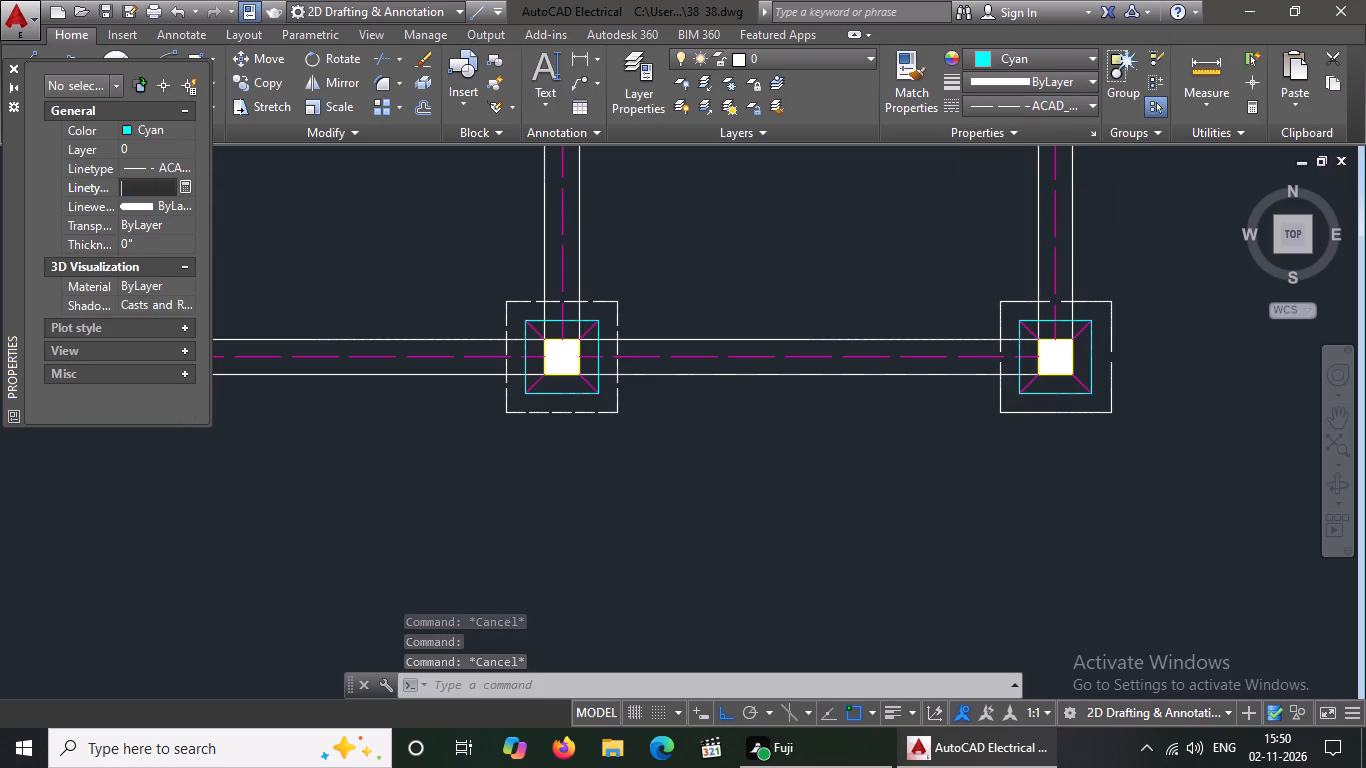
text(0.4)
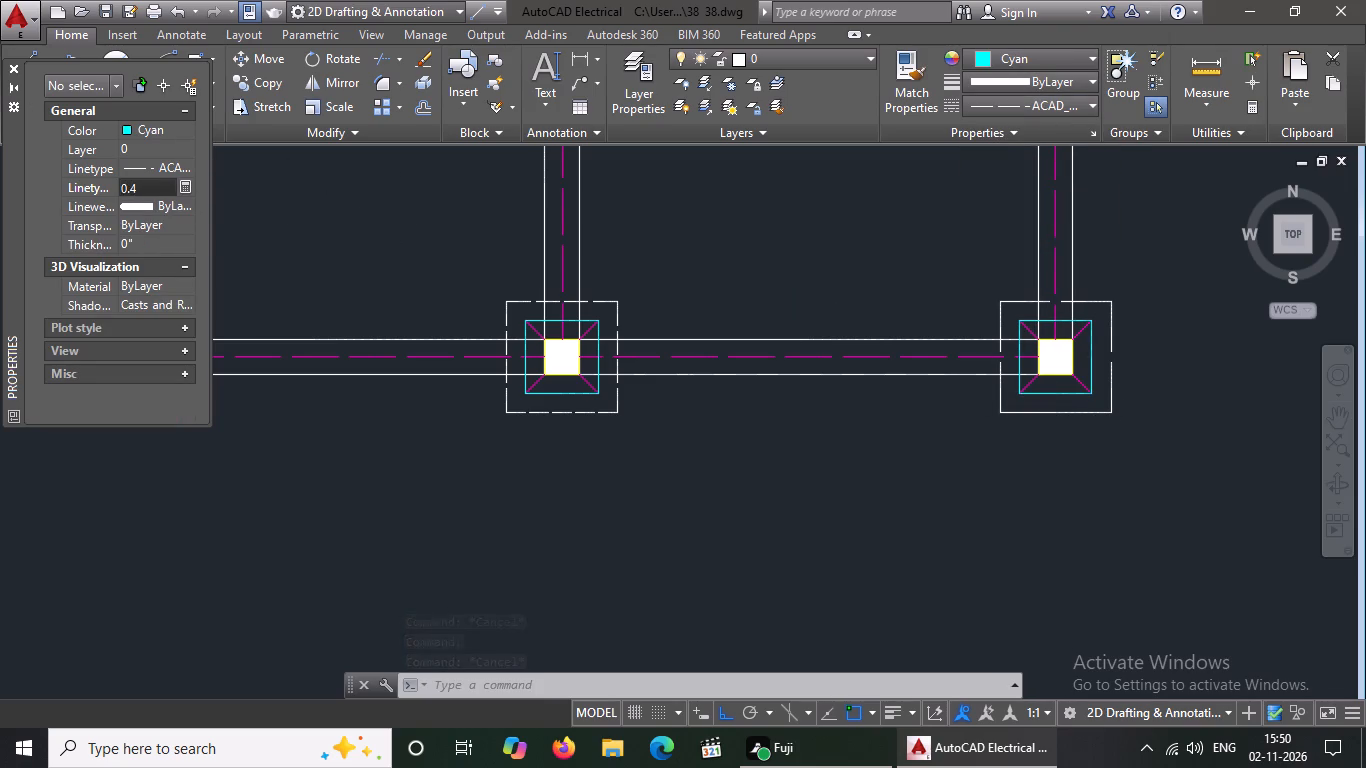
key(BackSpace)
key(5)
key(Return)
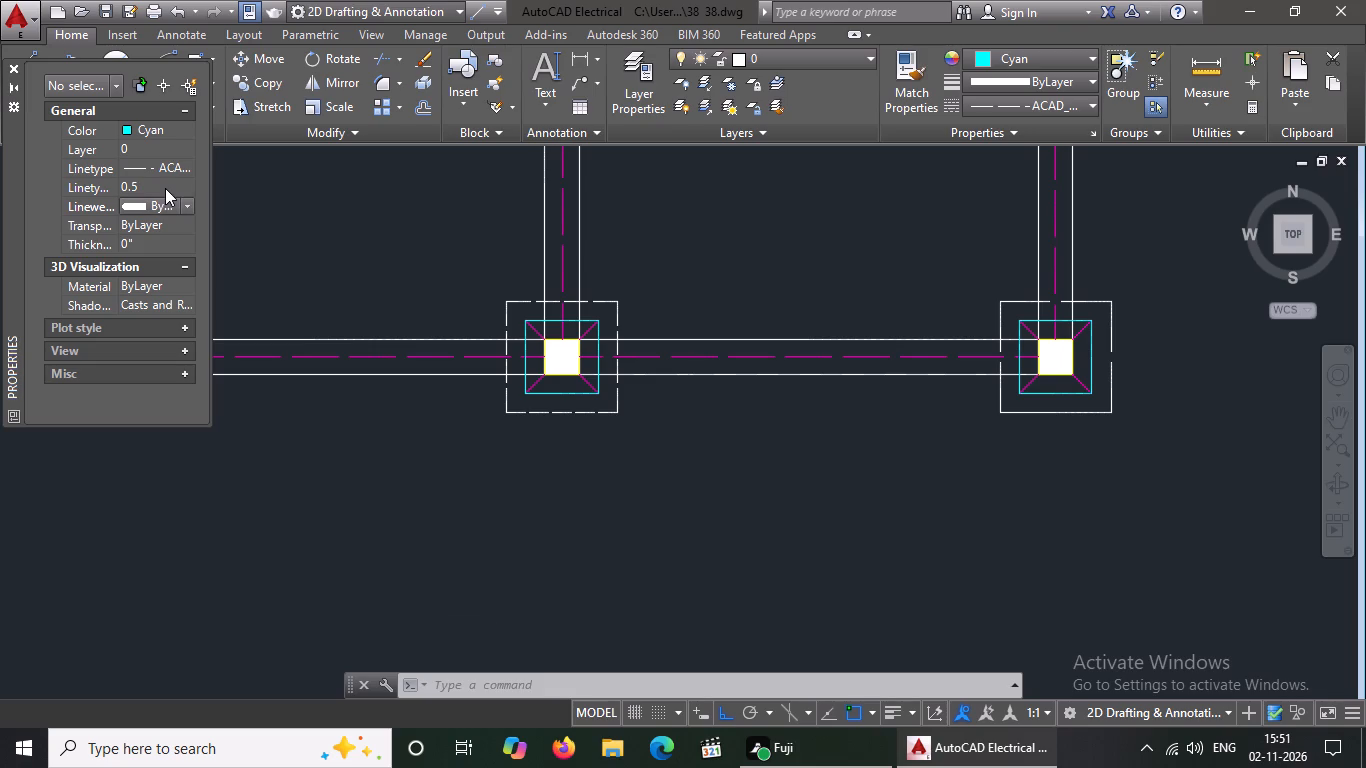
Set the linetype scale of the bottom edge of the bottom-row right footing's outer outline to 0.5.
click(1056, 410)
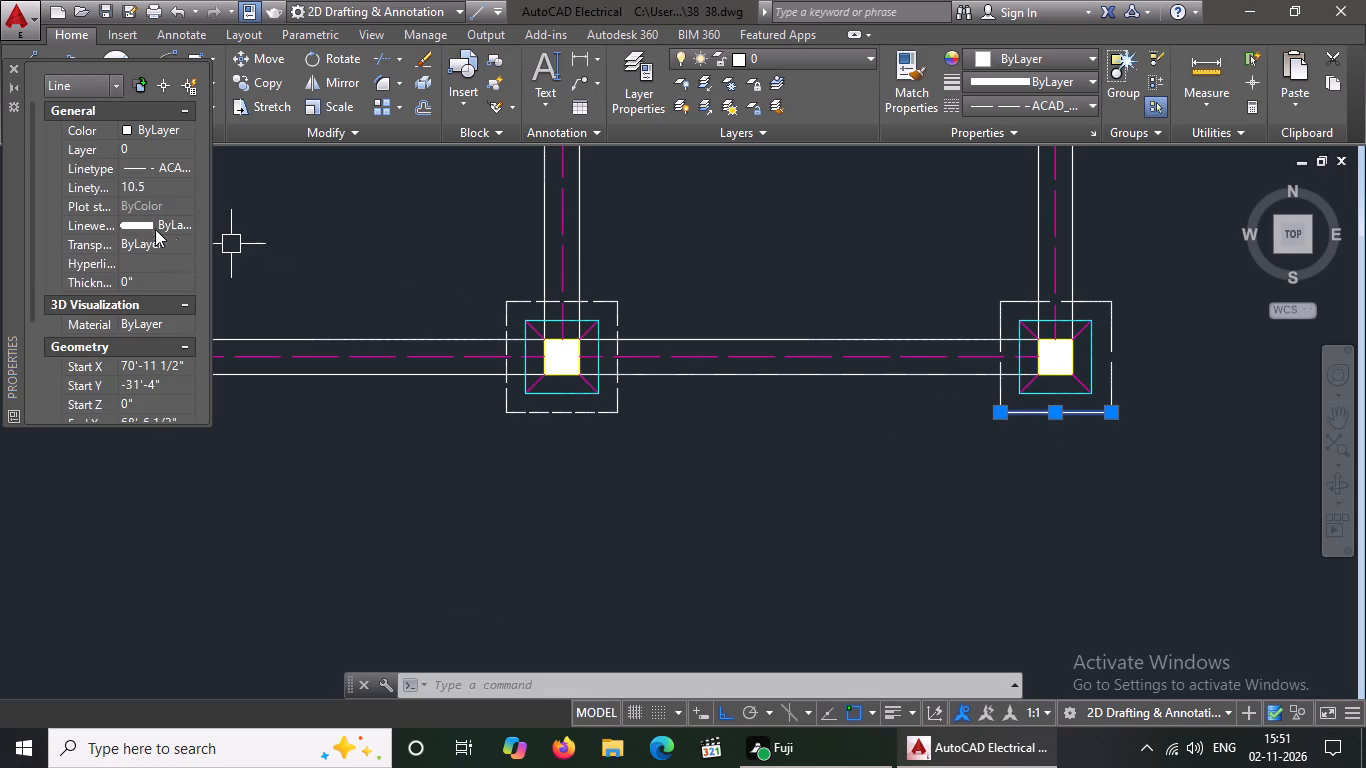
click(160, 185)
key(BackSpace)
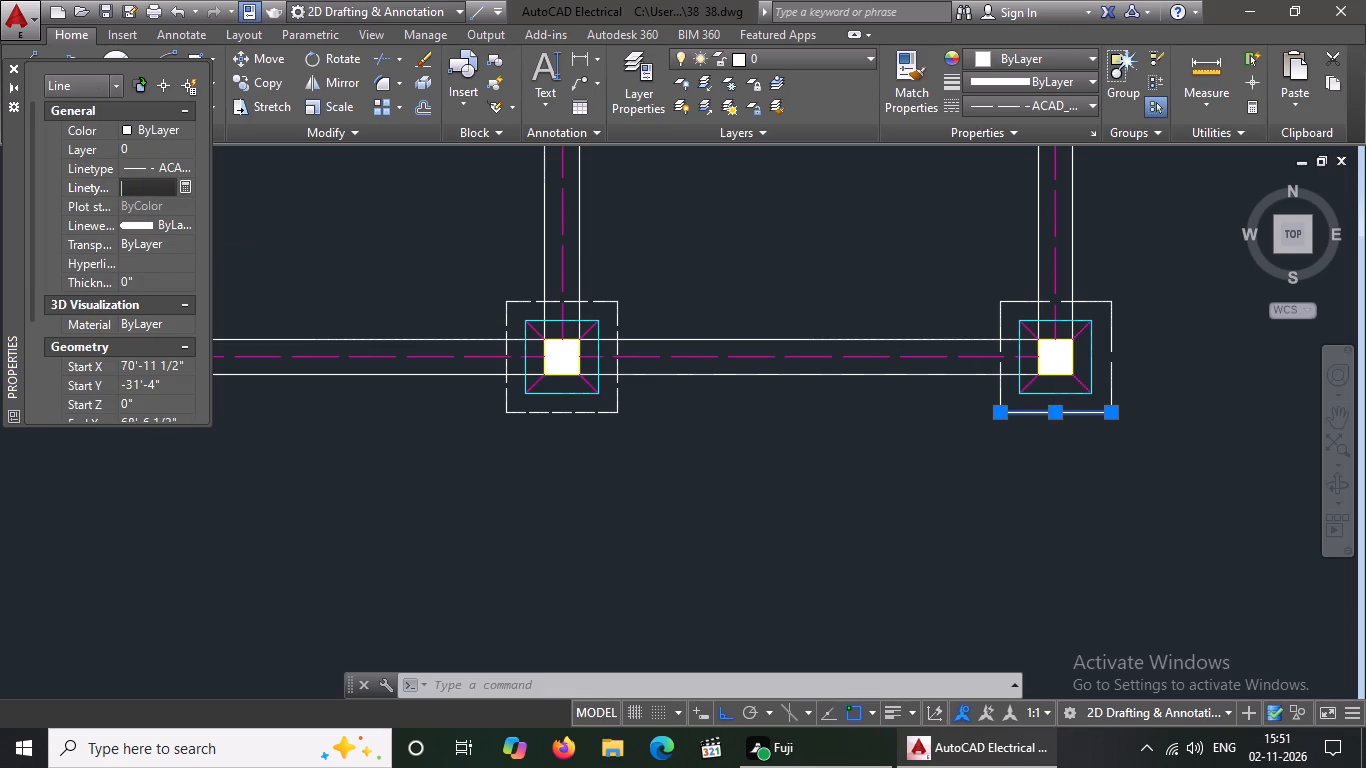
key(BackSpace)
text(0.5)
key(Return)
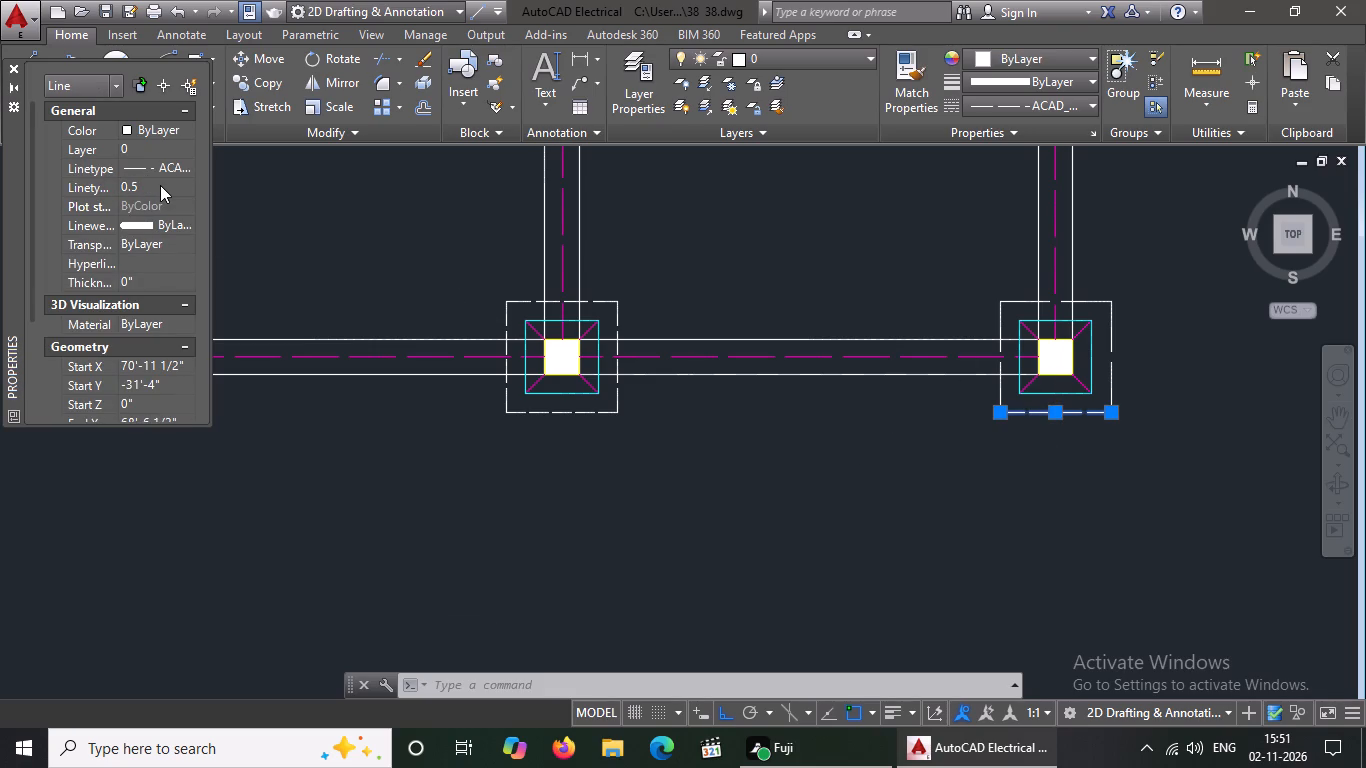
key(Escape)
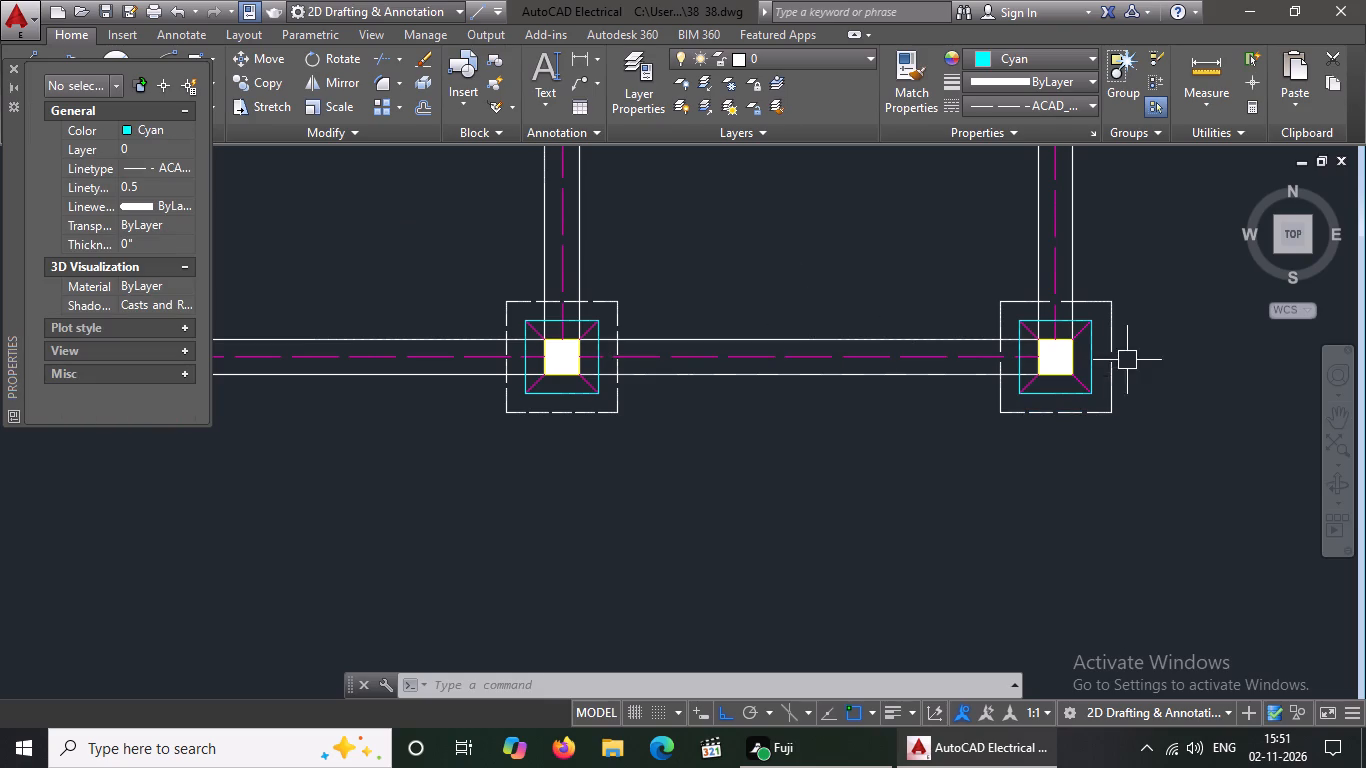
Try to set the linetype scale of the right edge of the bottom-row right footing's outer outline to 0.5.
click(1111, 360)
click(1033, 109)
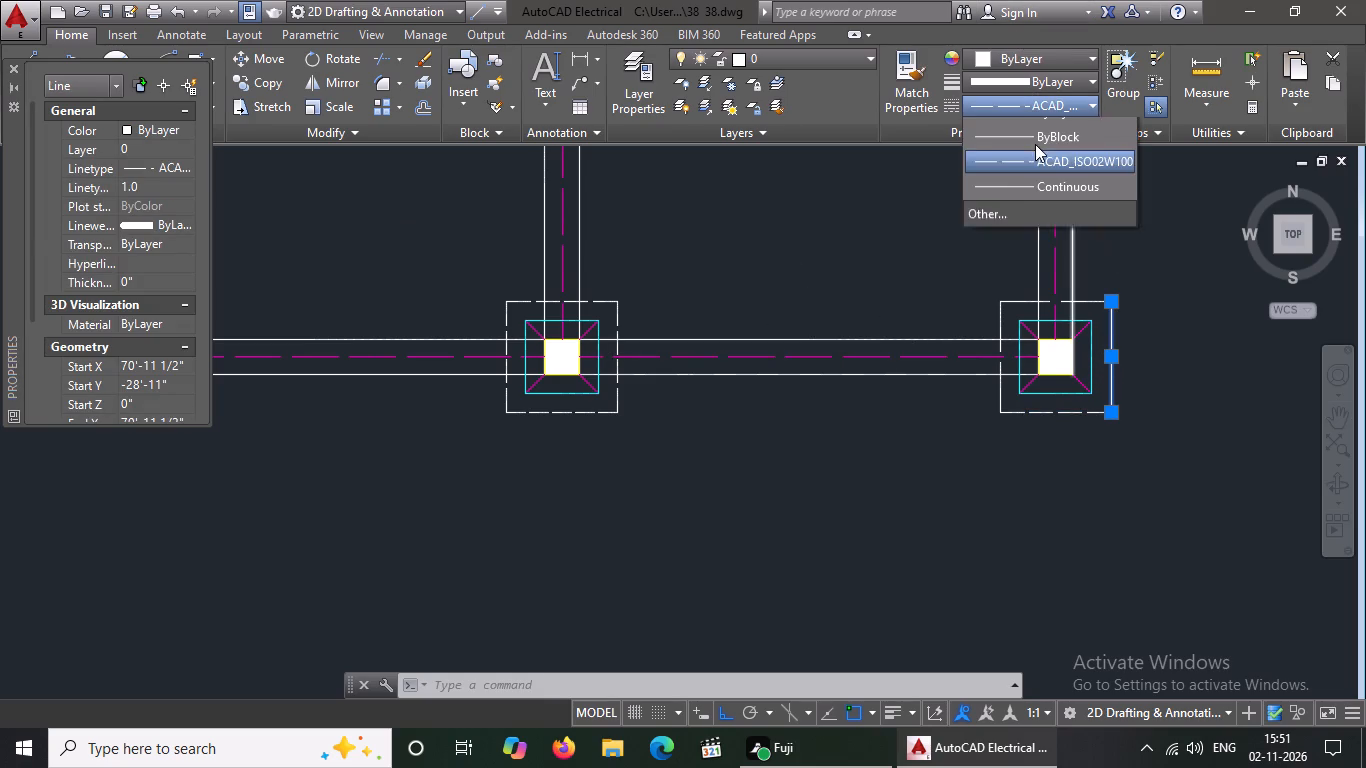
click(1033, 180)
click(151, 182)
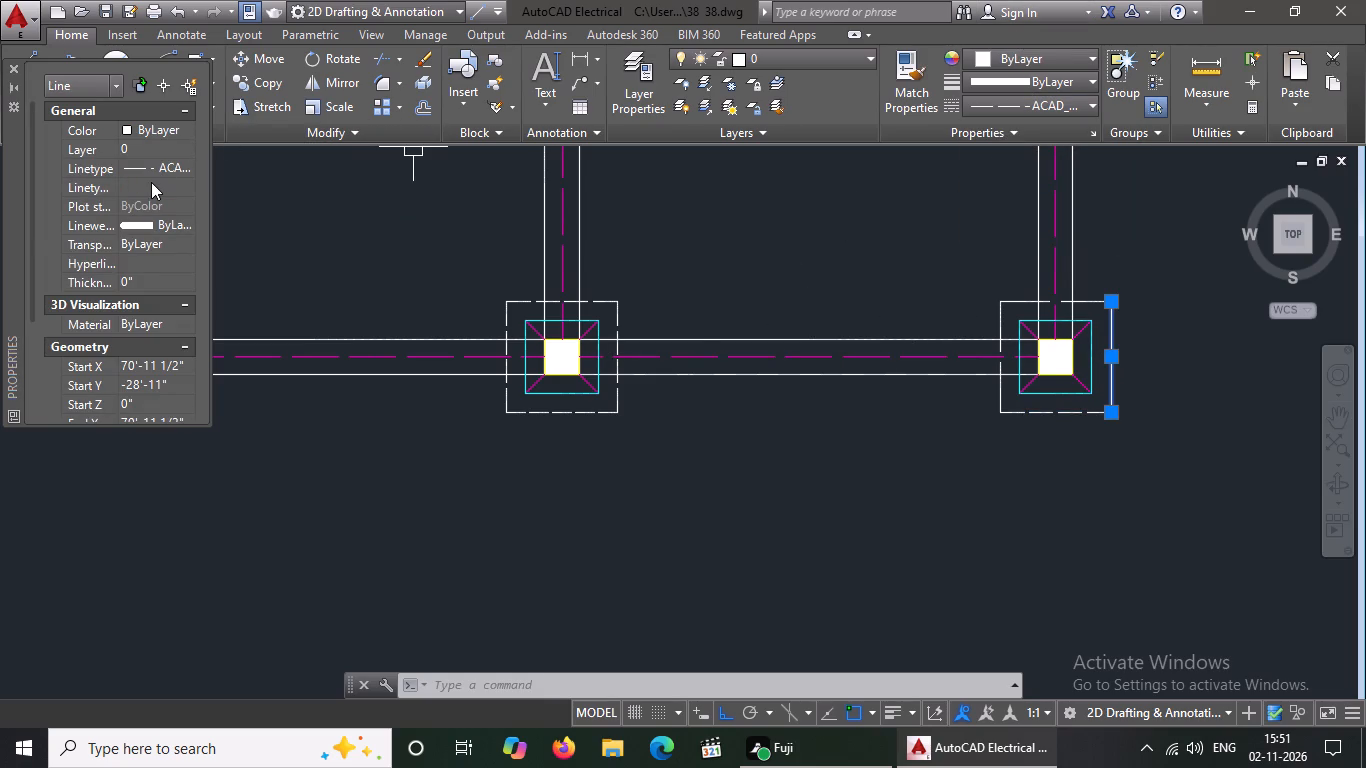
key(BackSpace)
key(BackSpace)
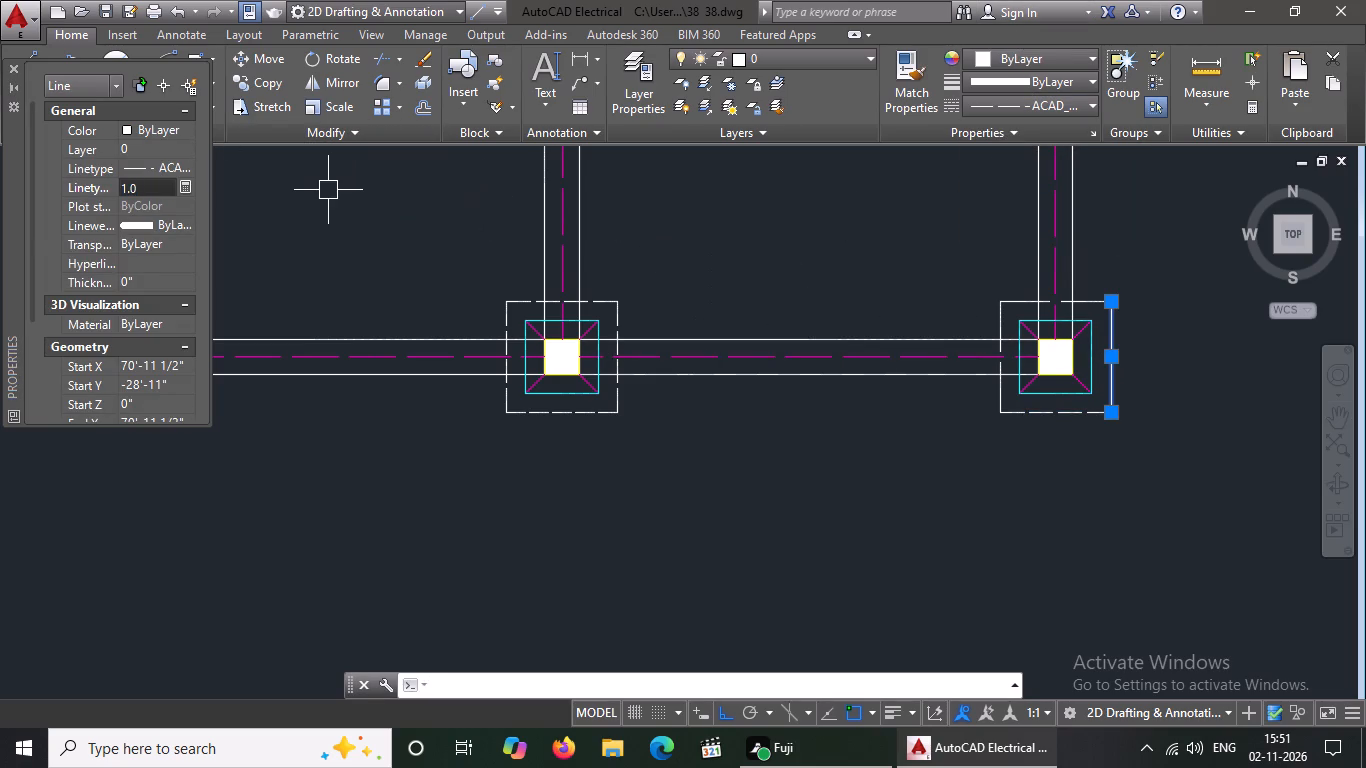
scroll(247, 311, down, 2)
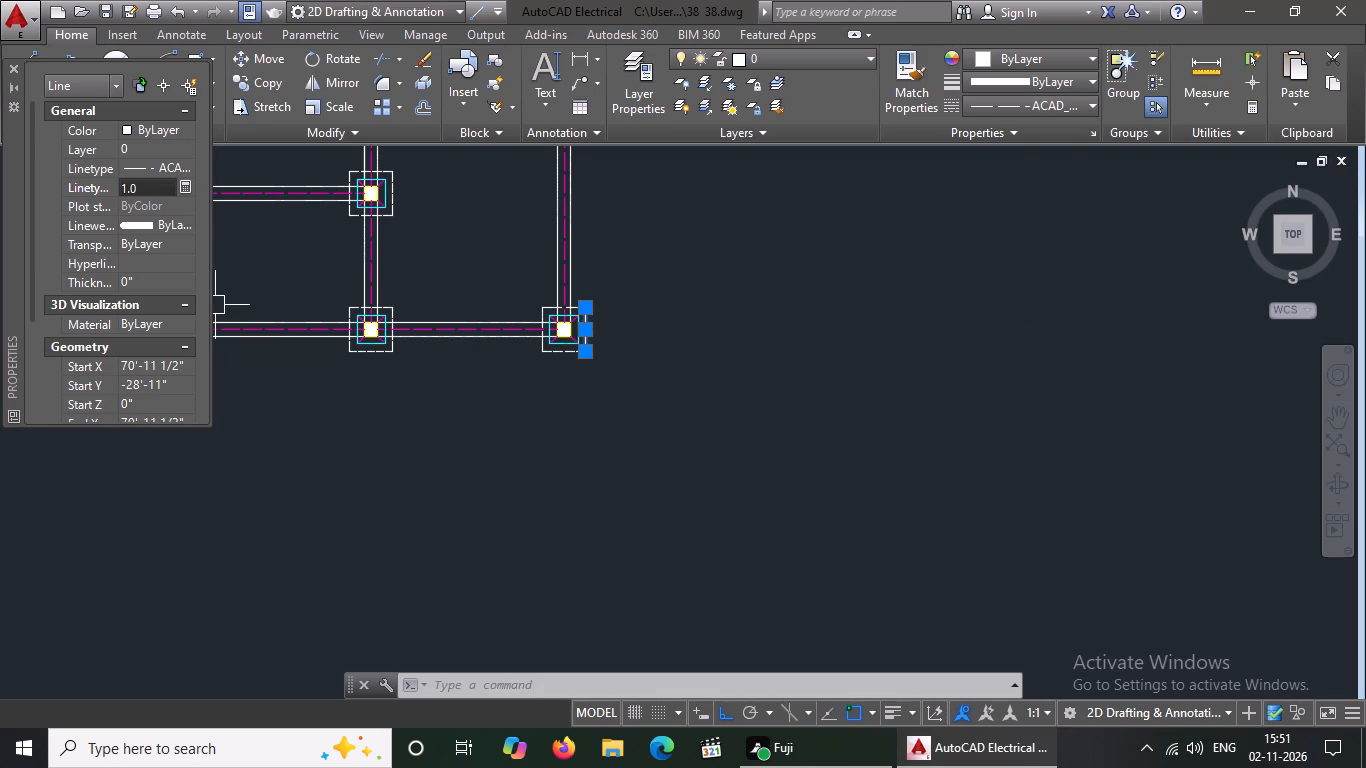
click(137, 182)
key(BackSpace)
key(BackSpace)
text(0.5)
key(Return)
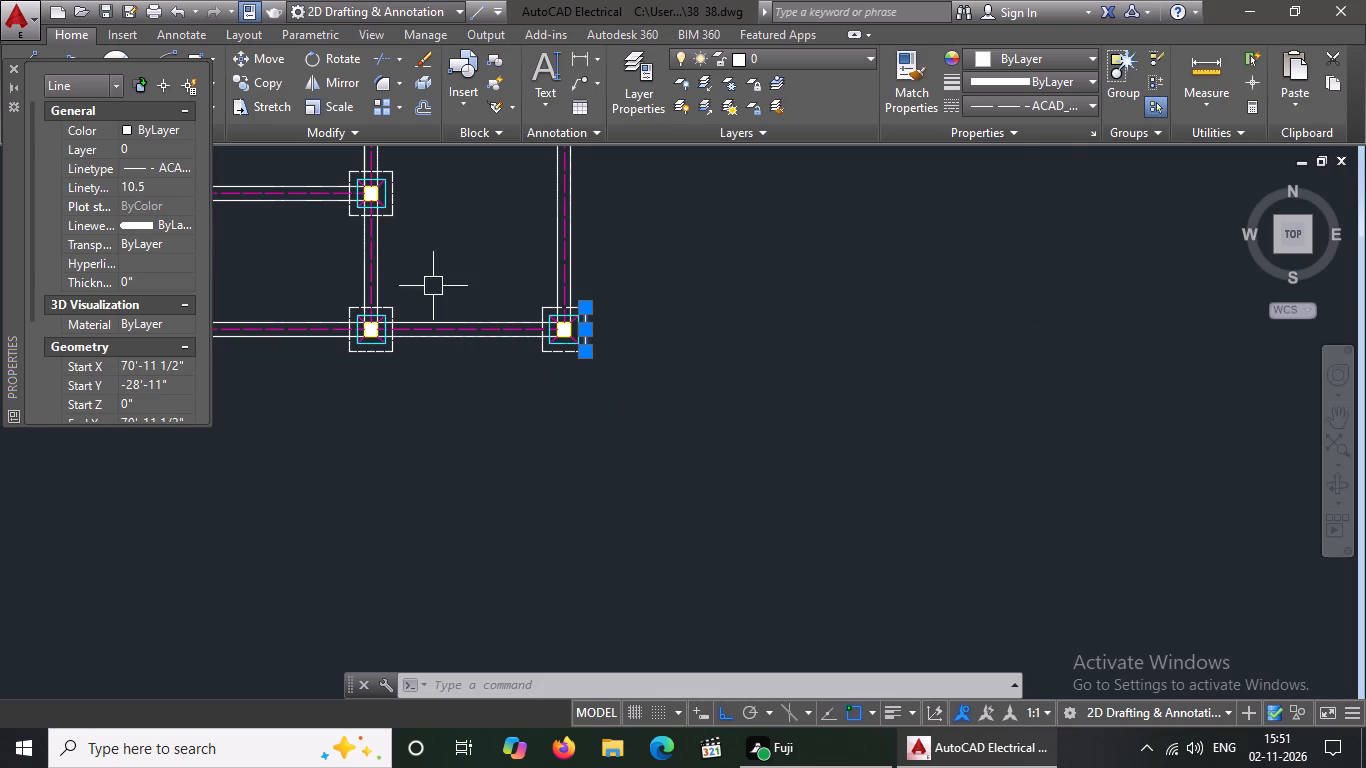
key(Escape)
Set the linetype scale of the right edge of the bottom-row right footing's outer outline to 0.5.
scroll(489, 321, up, 3)
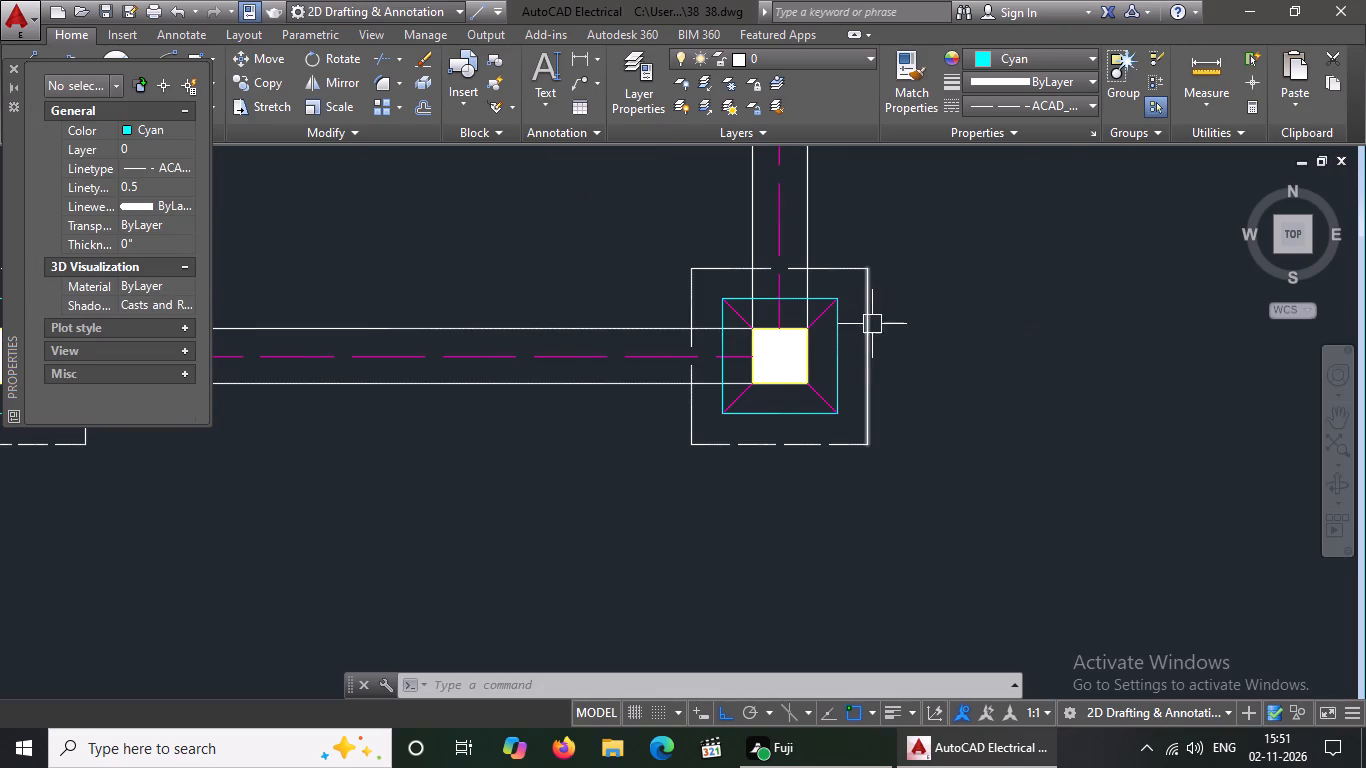
click(865, 325)
click(147, 179)
key(BackSpace)
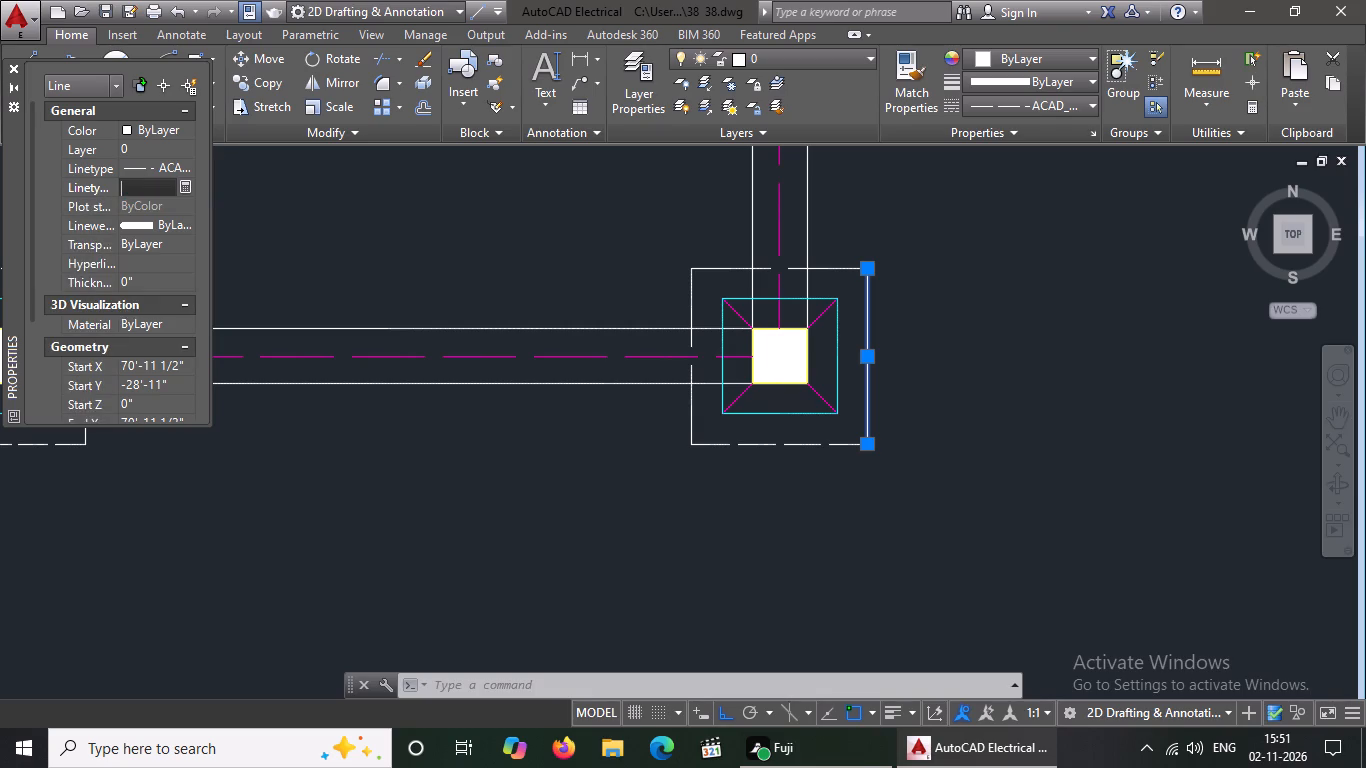
key(BackSpace)
key(BackSpace)
text(0.5)
key(Return)
key(Escape)
Set the linetype scale of the top edge of the bottom-row right footing's outer outline to 0.5.
click(711, 267)
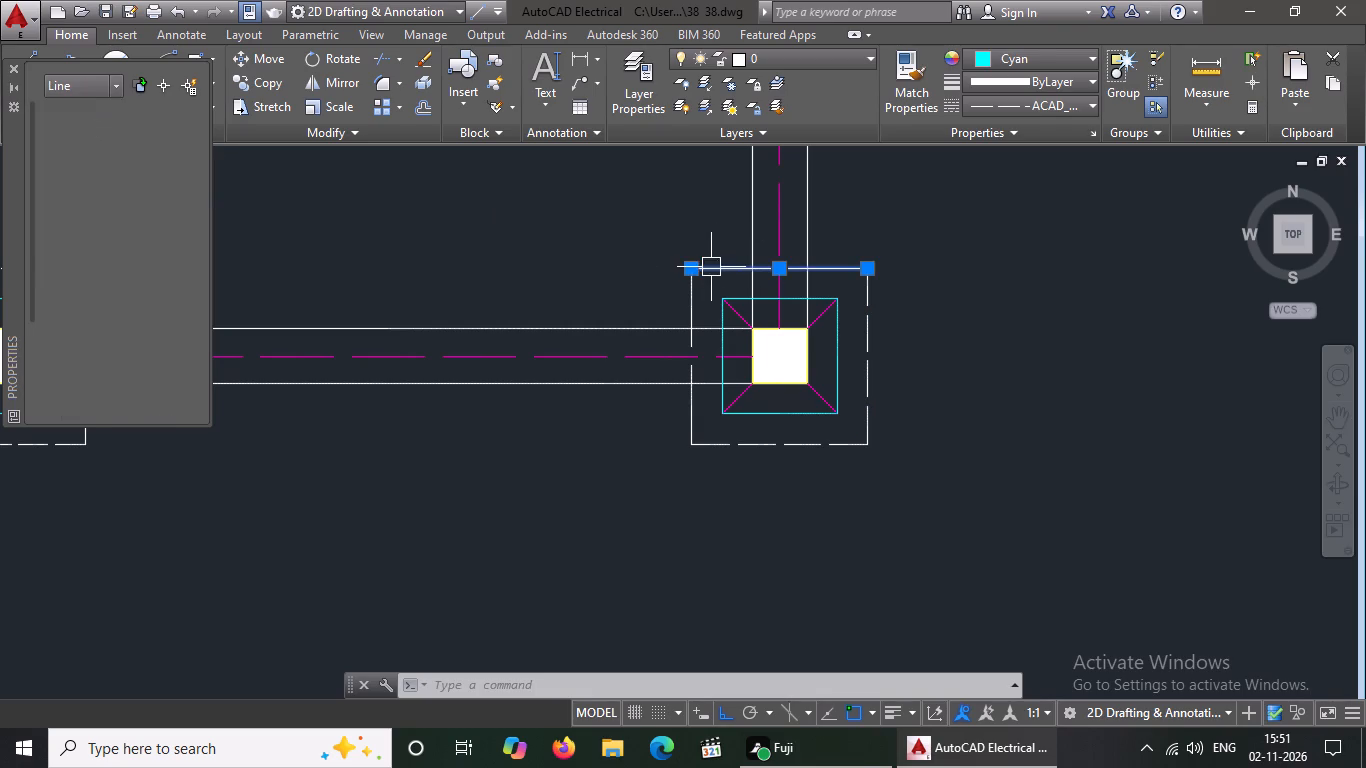
click(142, 184)
key(BackSpace)
key(BackSpace)
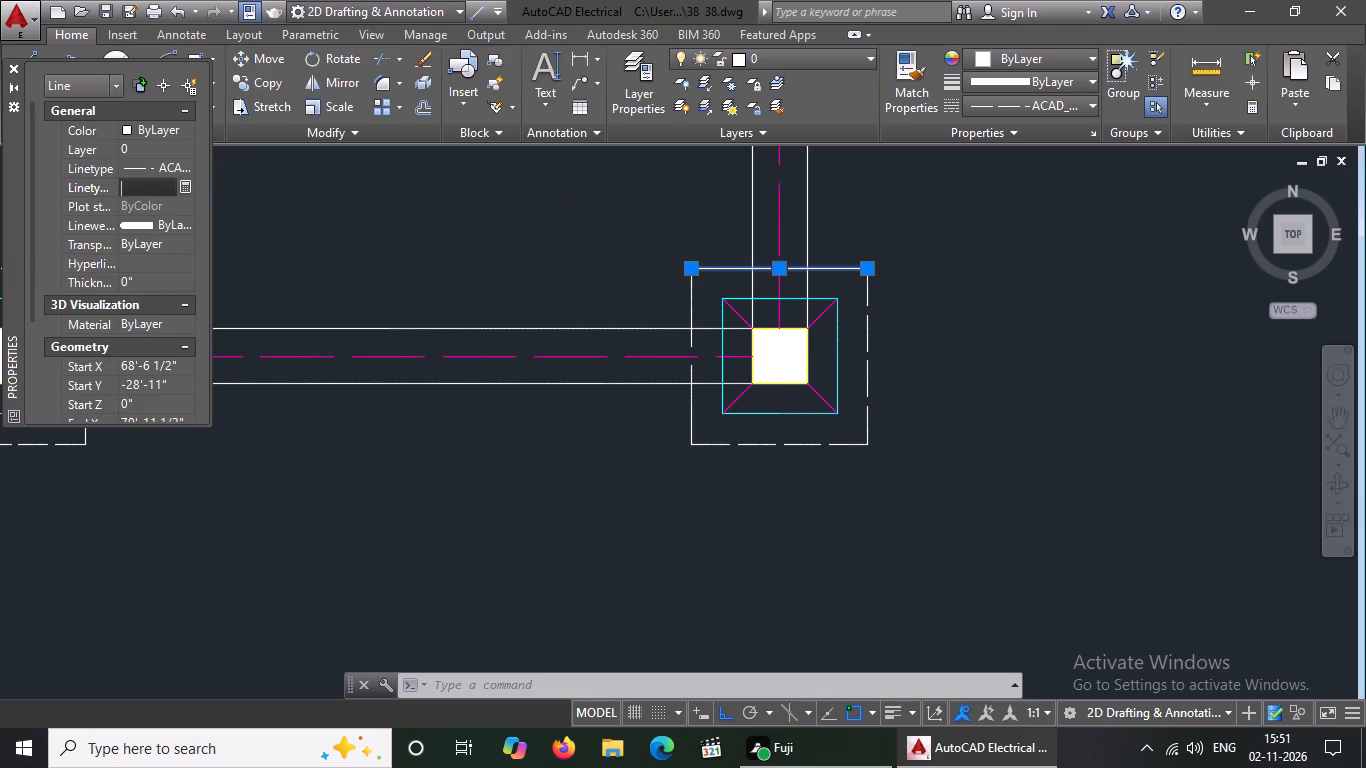
text(0.5)
key(Return)
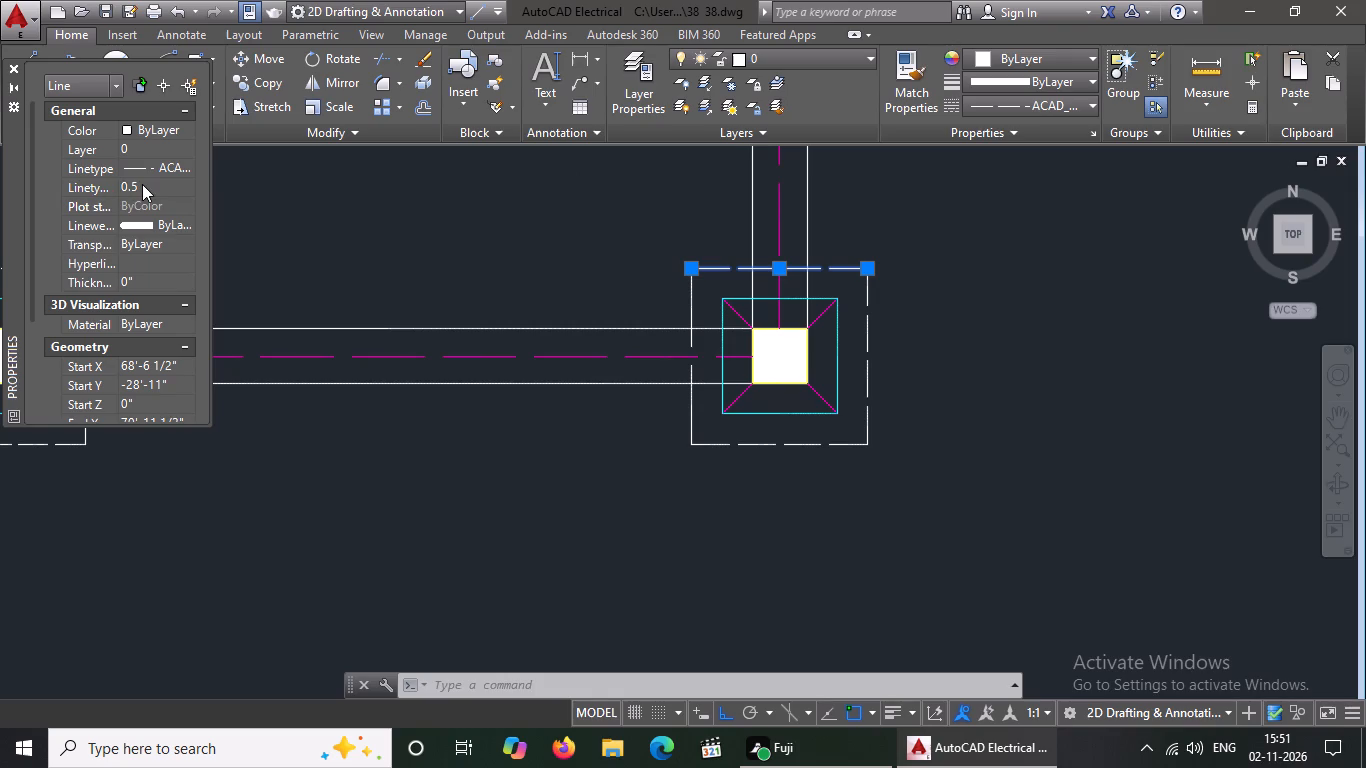
key(Escape)
Set the linetype scale of the left edge of the bottom-row right footing's outer outline to 0.5.
click(691, 419)
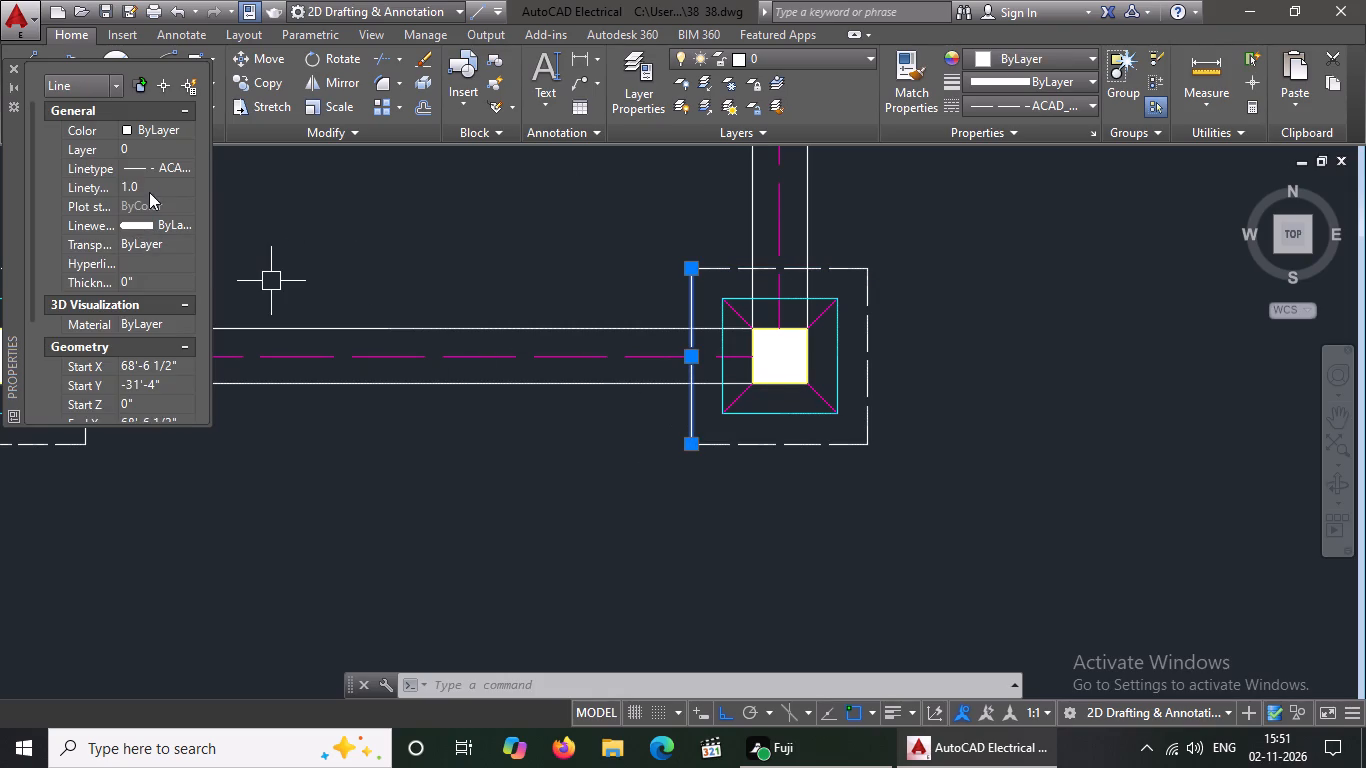
click(152, 185)
key(BackSpace)
key(BackSpace)
text(0.5)
key(Return)
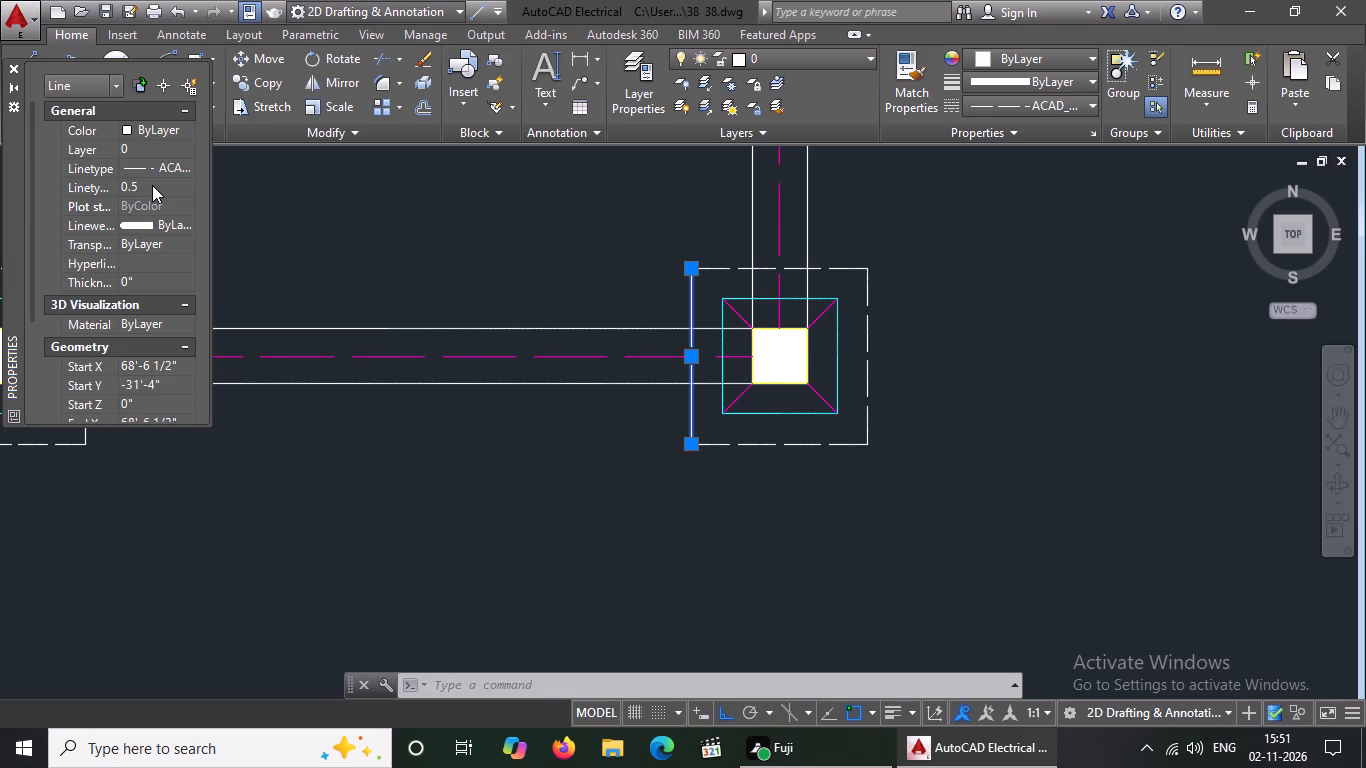
key(Escape)
key(Escape)
Examine the dashed outer outlines of the footings from the bottom row up through the whole column footing layout.
scroll(644, 394, down, 2)
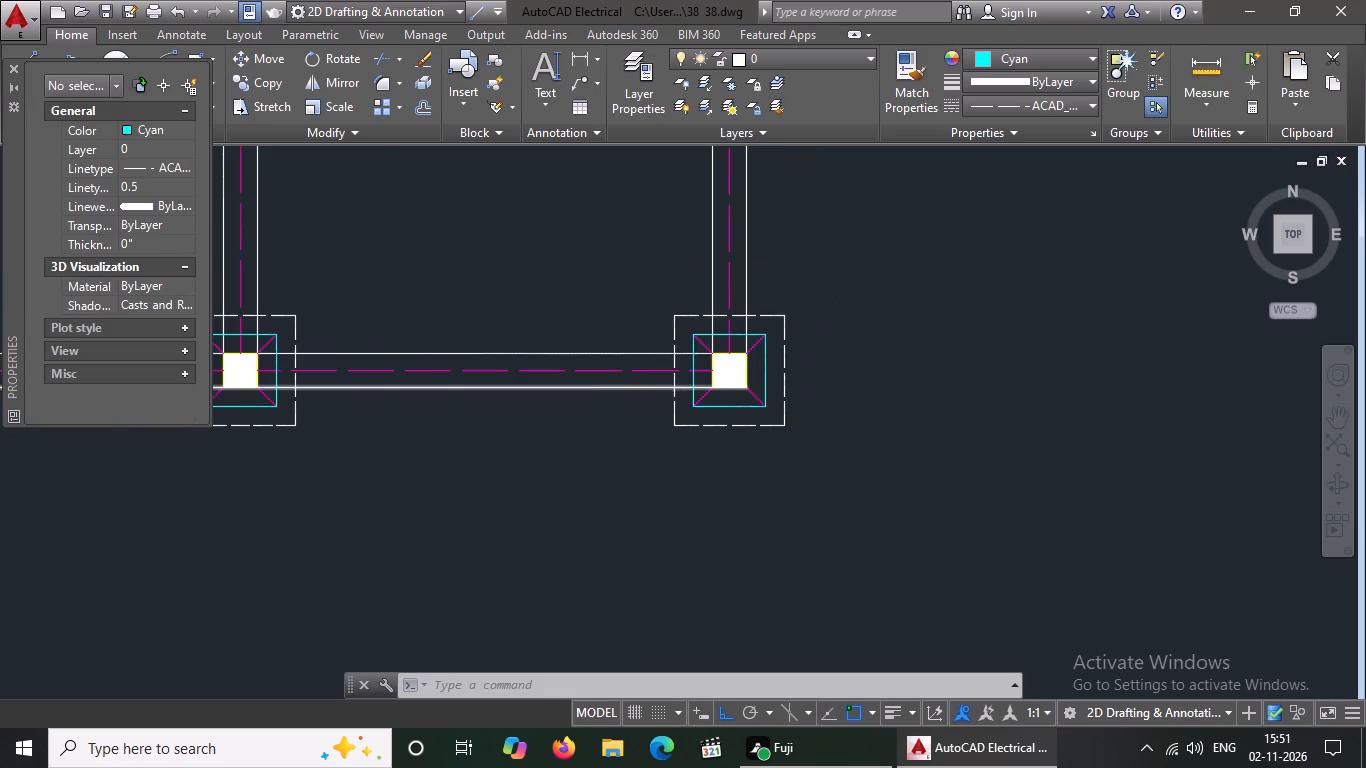
scroll(656, 390, down, 1)
middle_drag(587, 385, 662, 445)
scroll(574, 434, up, 2)
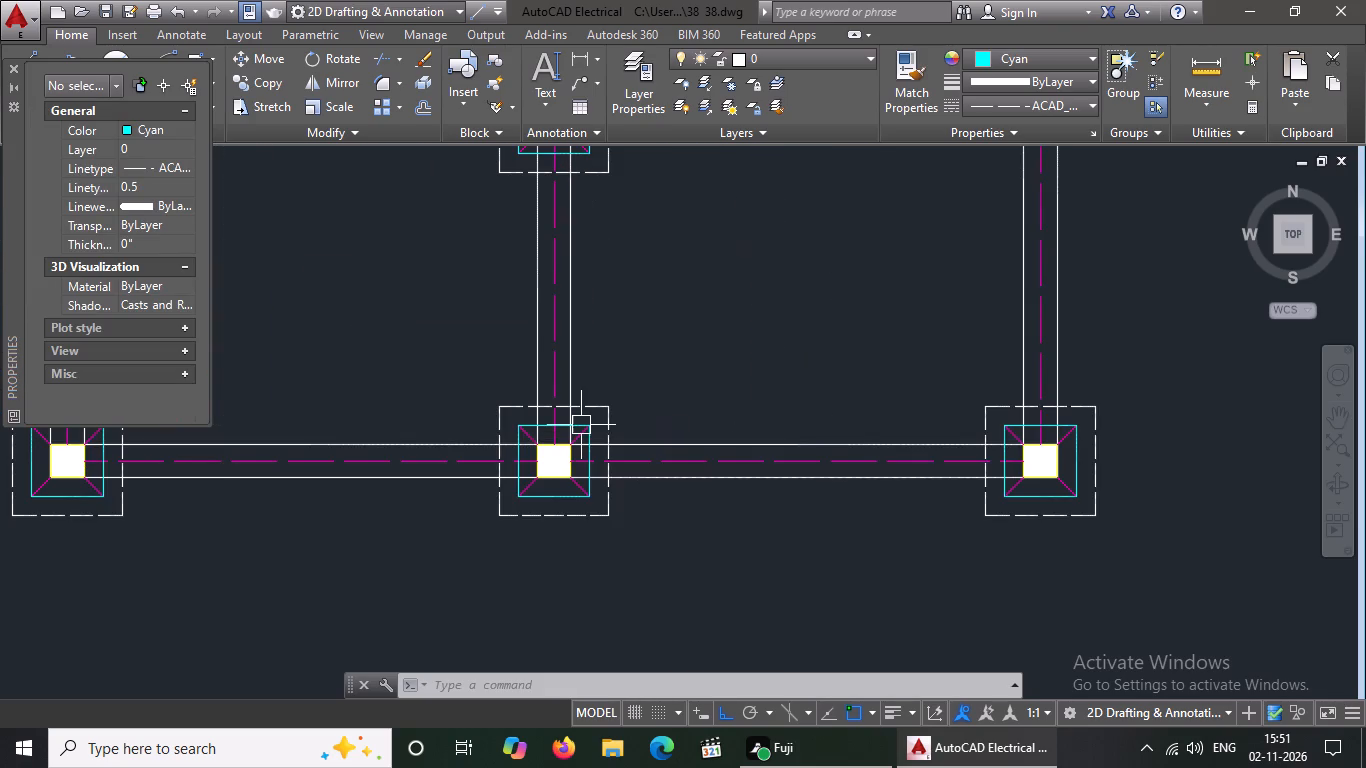
scroll(582, 425, down, 1)
key(Escape)
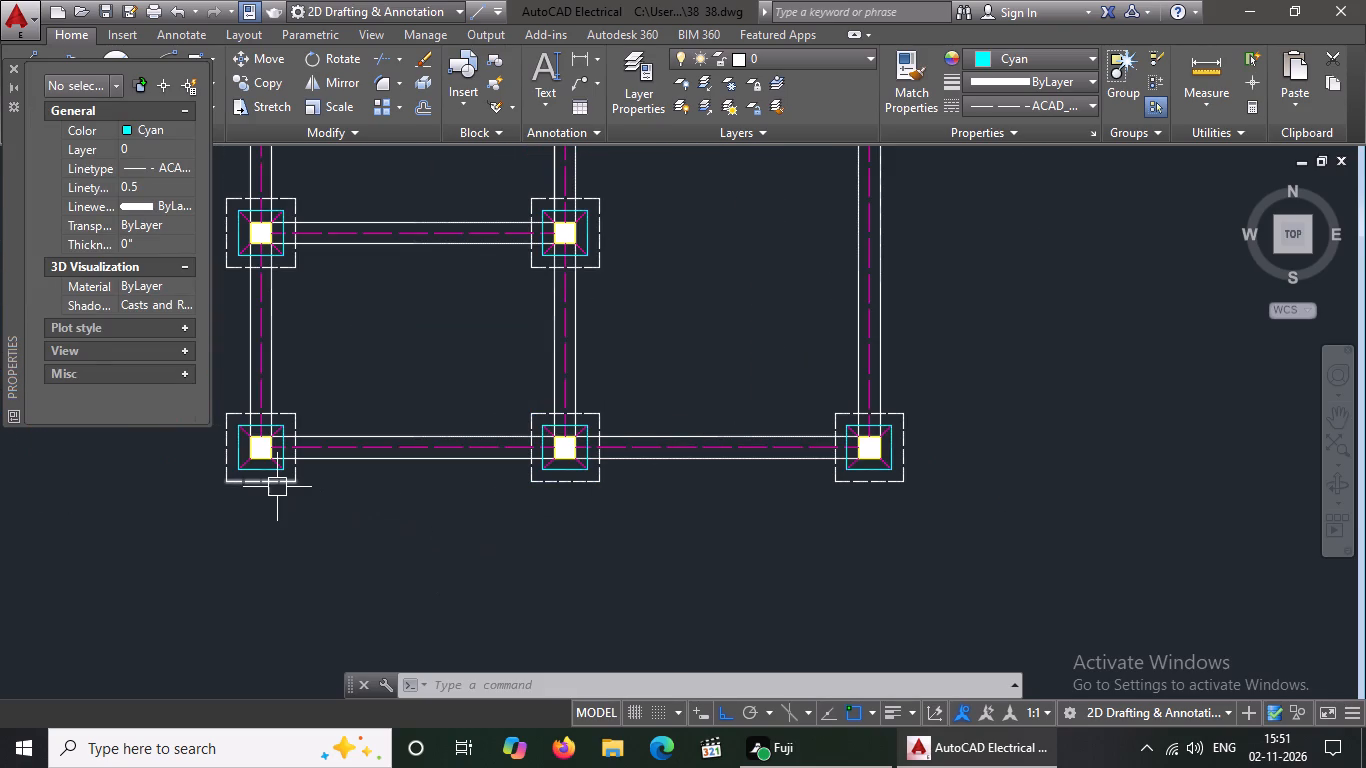
middle_drag(279, 487, 406, 573)
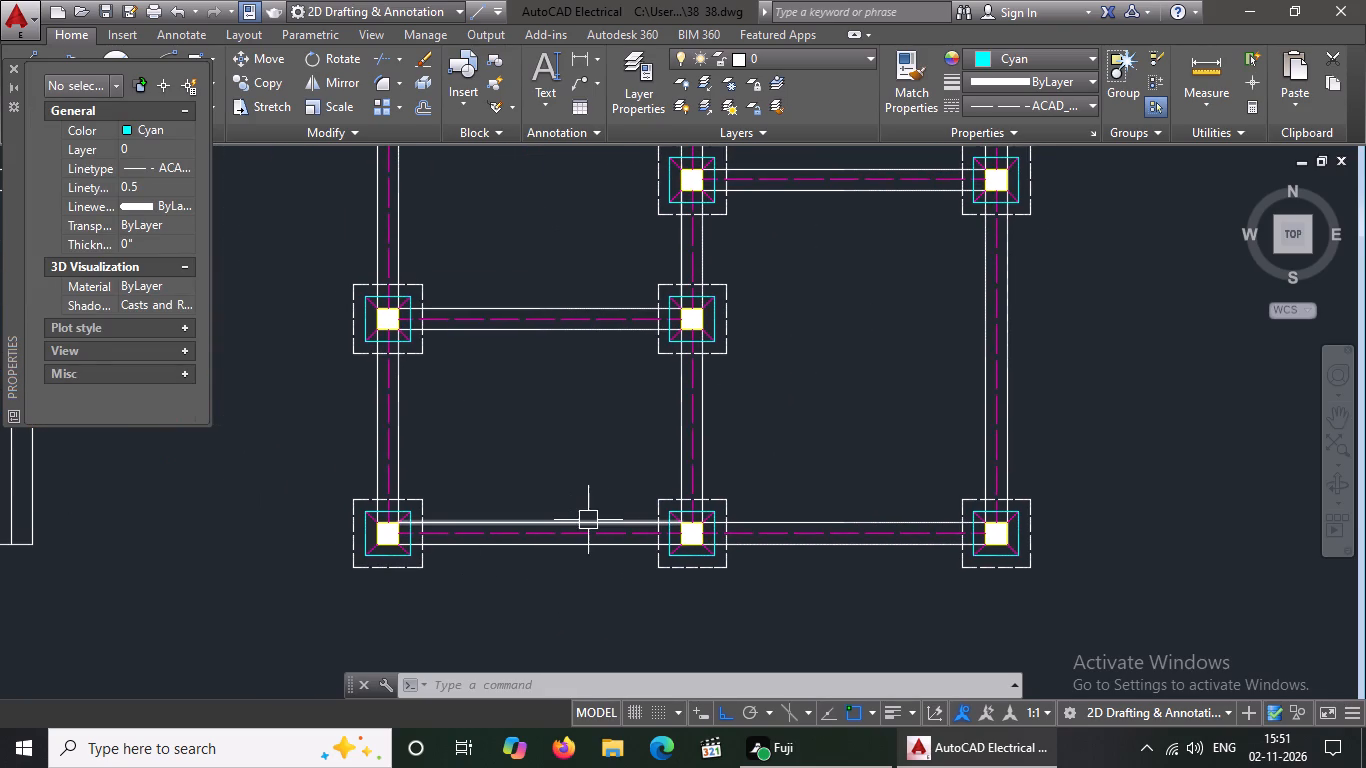
scroll(594, 512, down, 2)
middle_drag(669, 371, 661, 489)
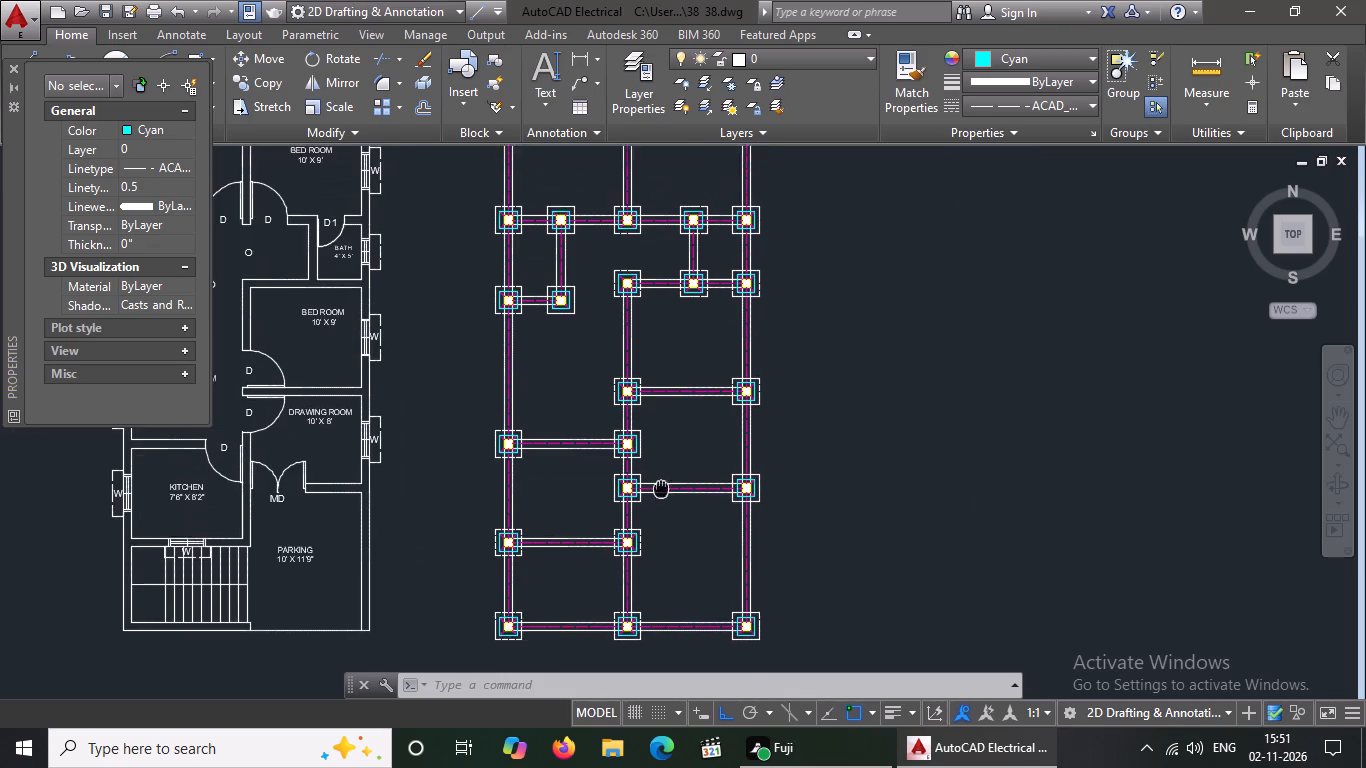
middle_drag(661, 489, 655, 524)
key(Escape)
key(Escape)
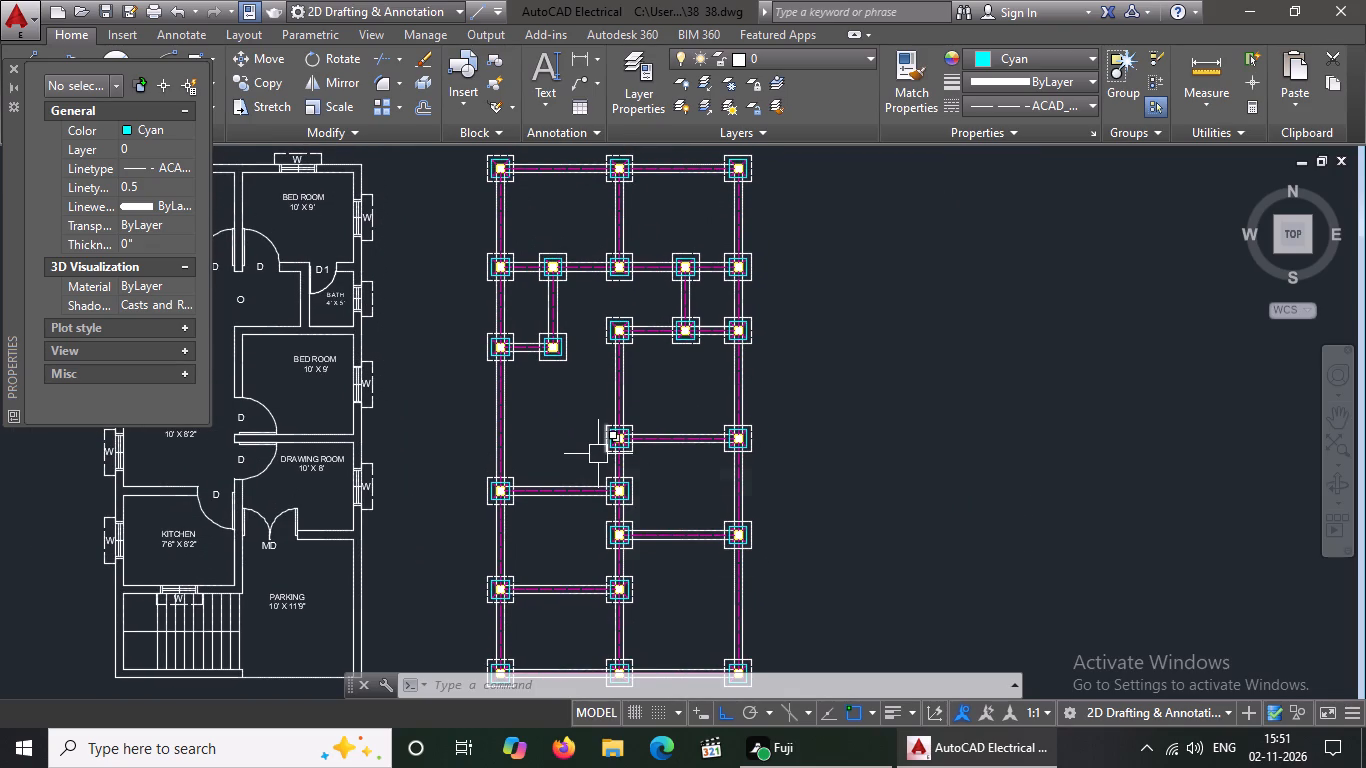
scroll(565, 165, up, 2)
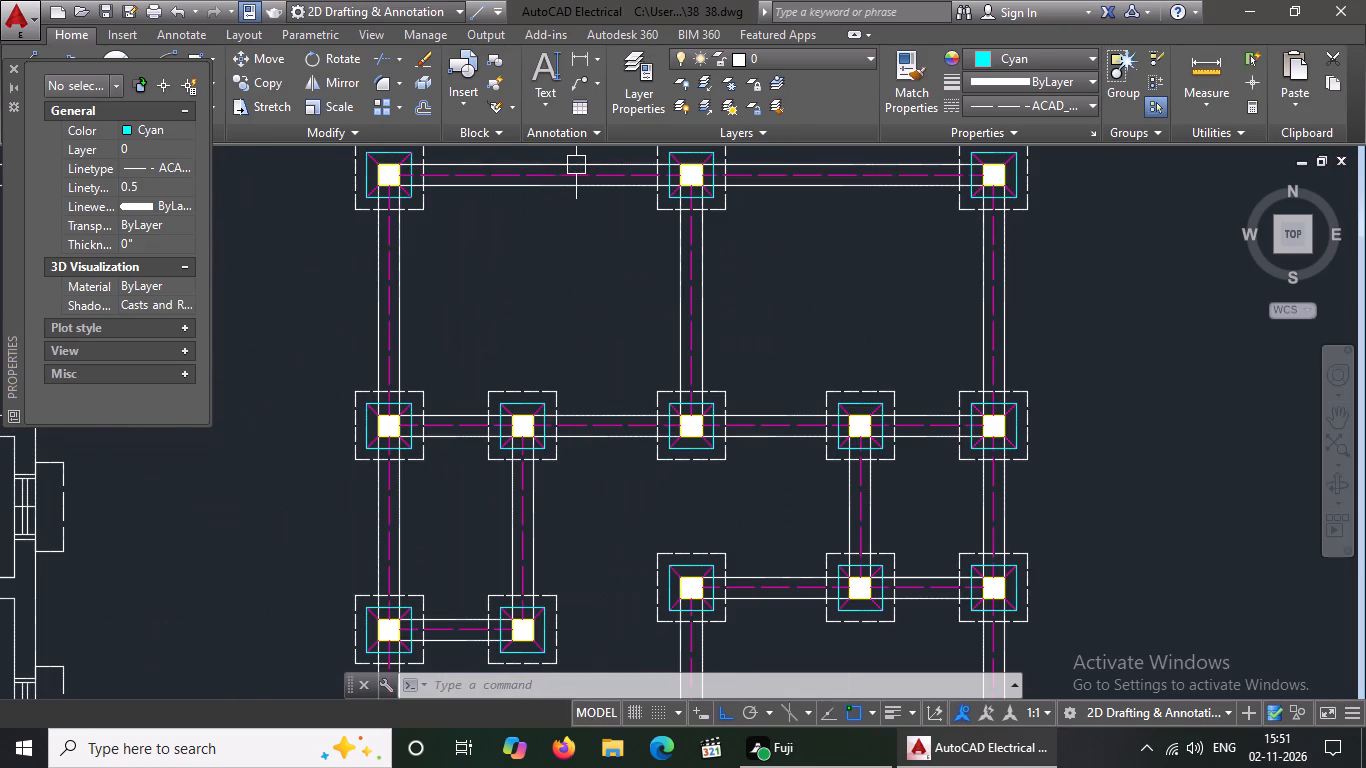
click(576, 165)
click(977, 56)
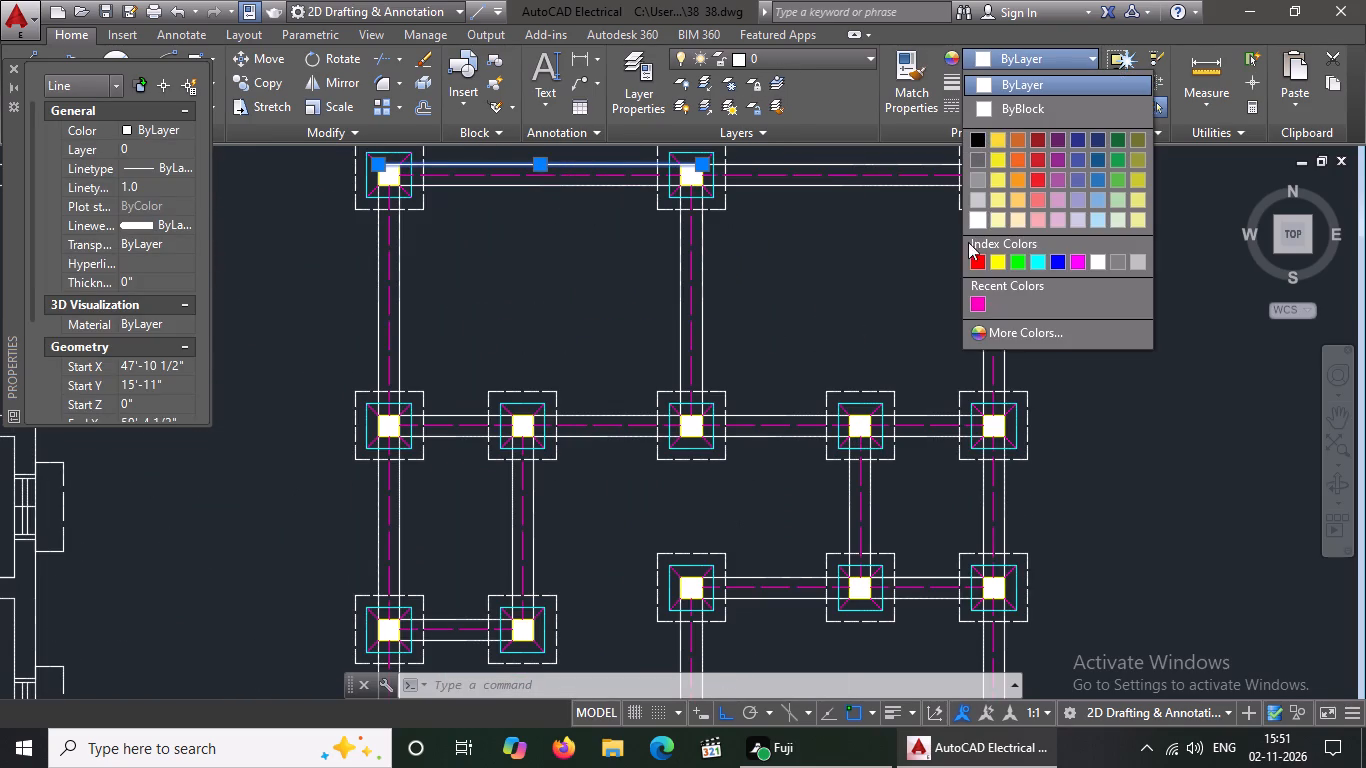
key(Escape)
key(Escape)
Change the upper beam line between the top row's left and middle footings to cyan.
scroll(713, 296, down, 1)
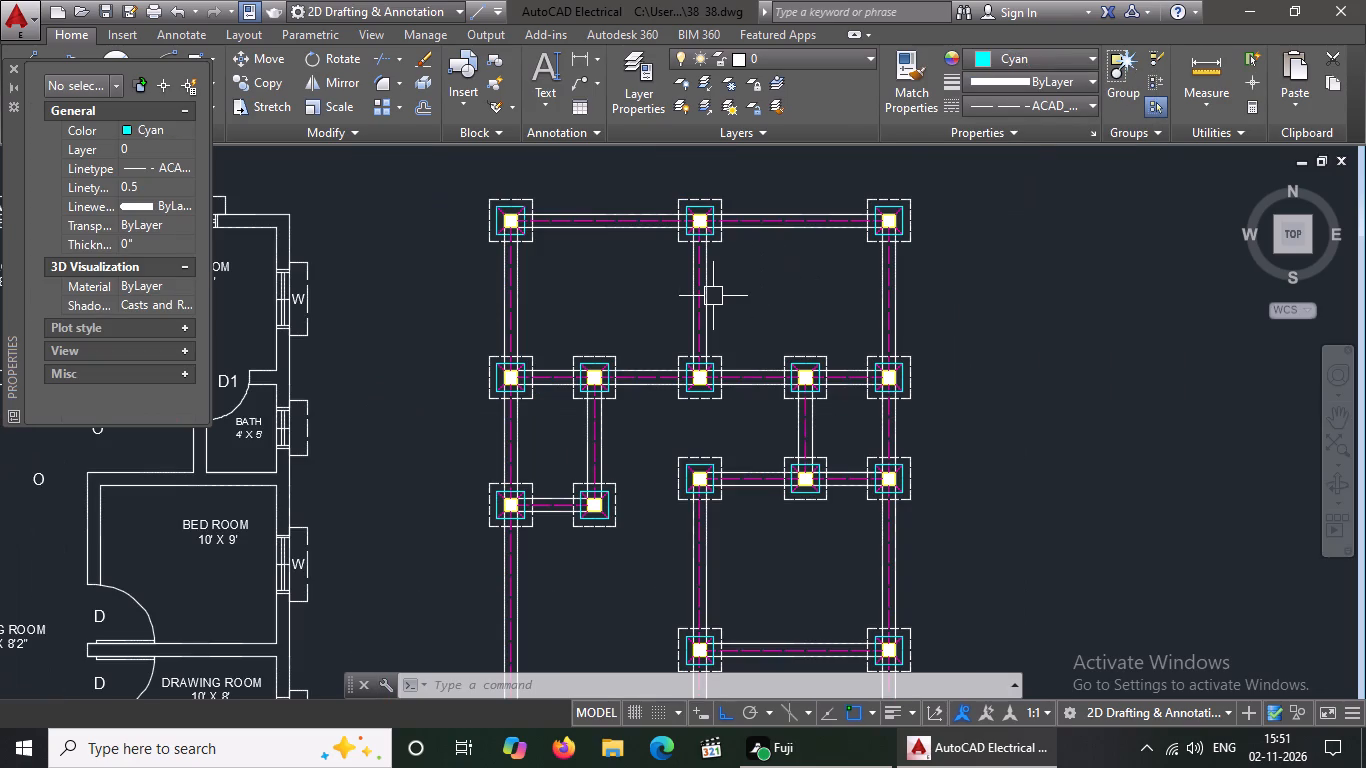
scroll(713, 296, down, 1)
scroll(645, 205, up, 1)
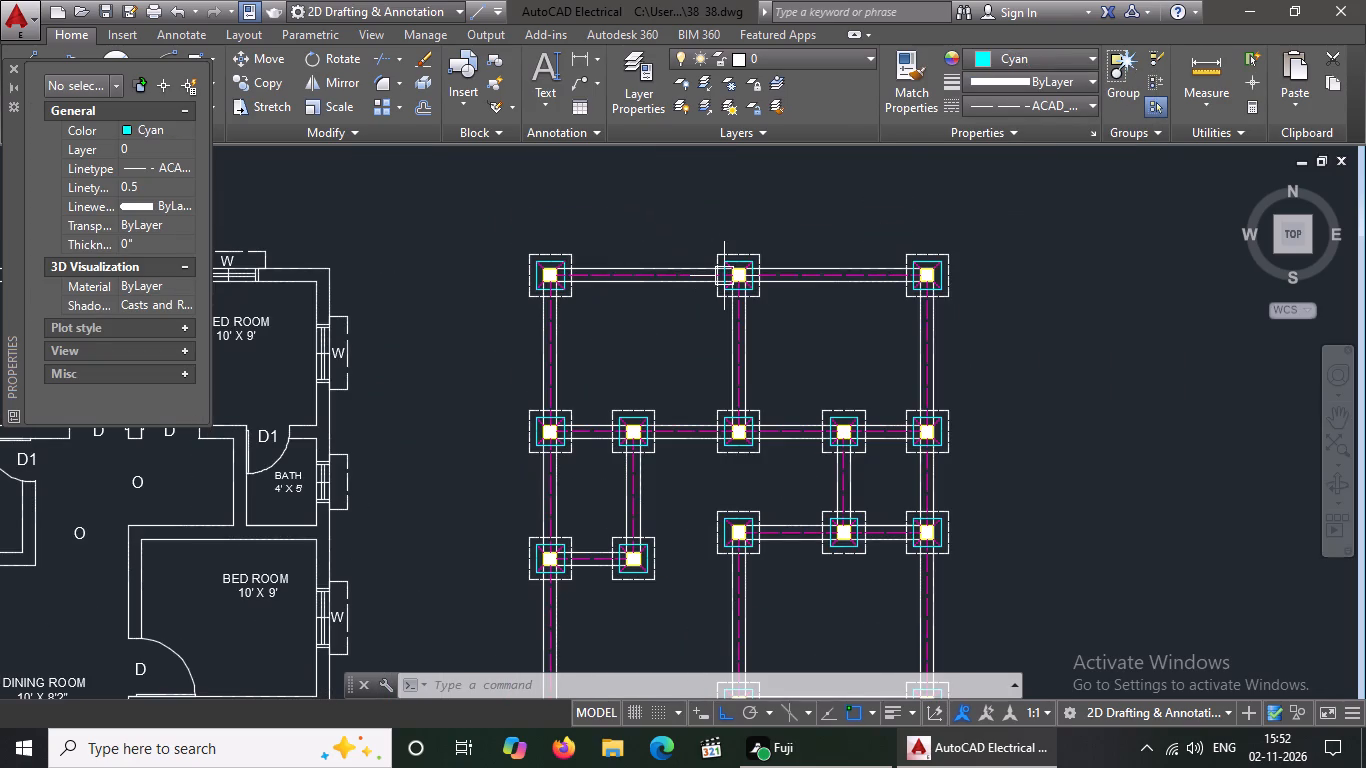
scroll(724, 276, down, 1)
scroll(706, 271, up, 2)
click(703, 271)
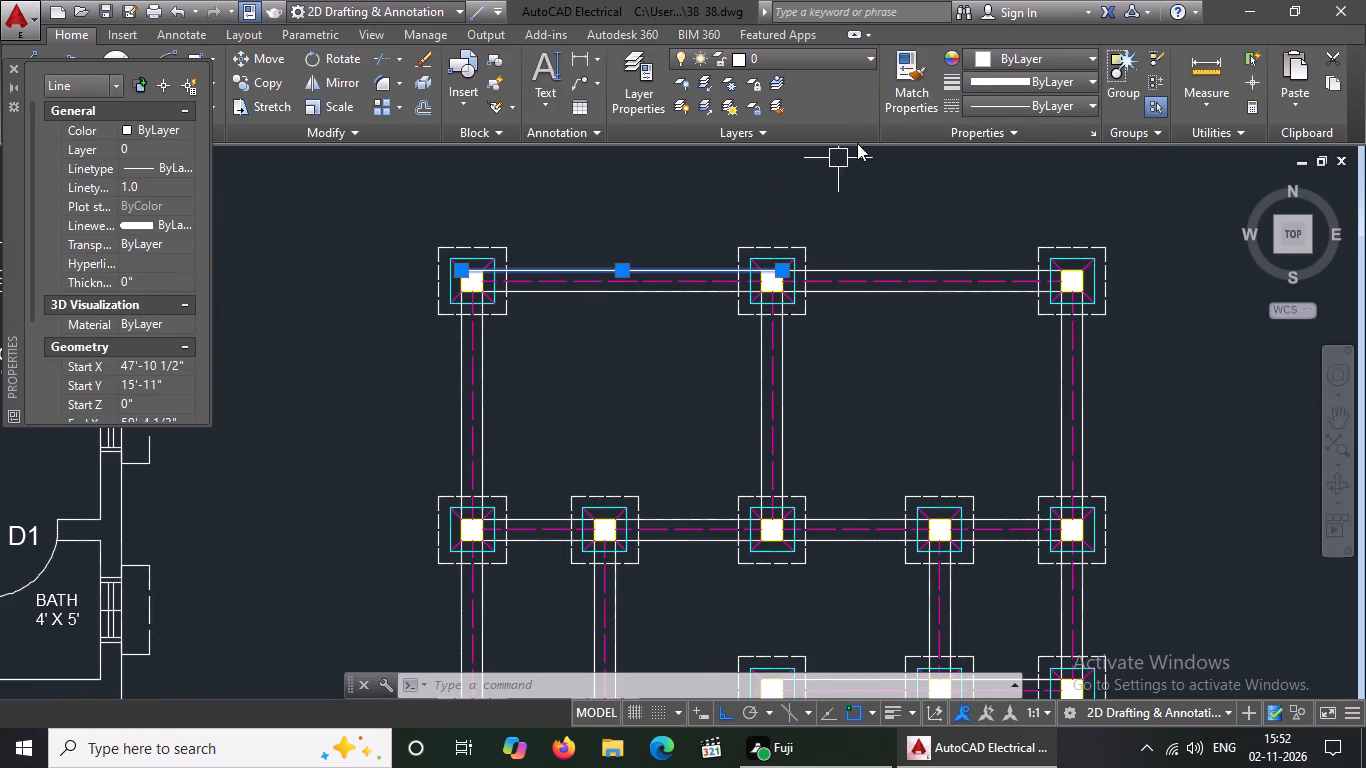
click(976, 57)
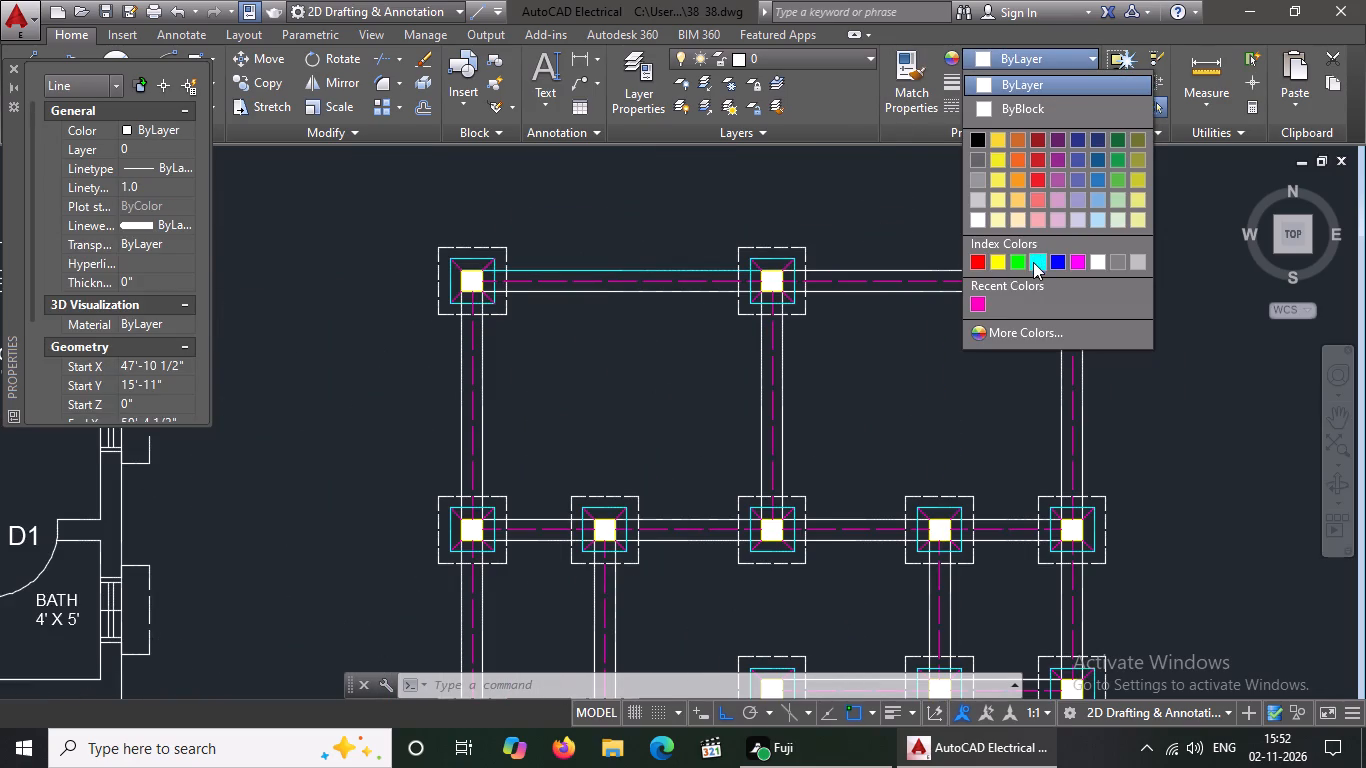
click(1034, 262)
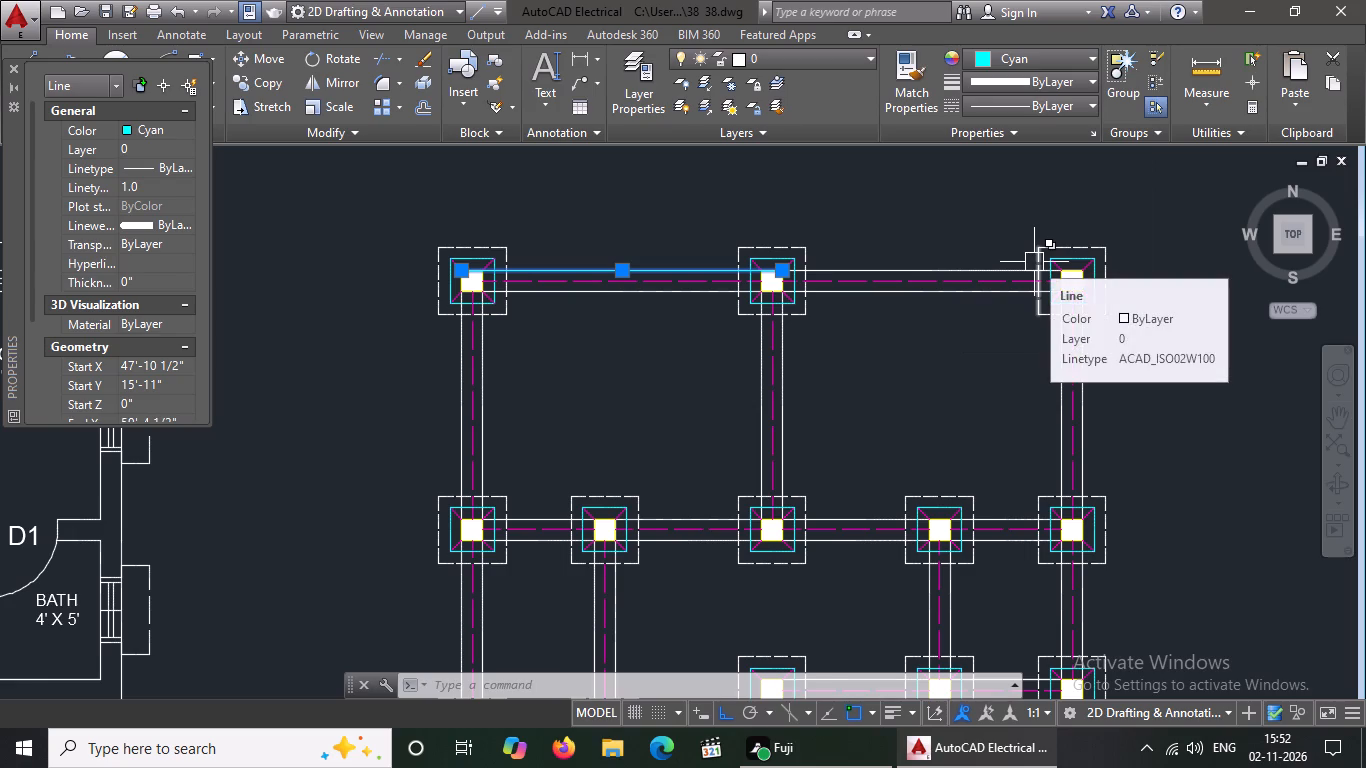
key(Escape)
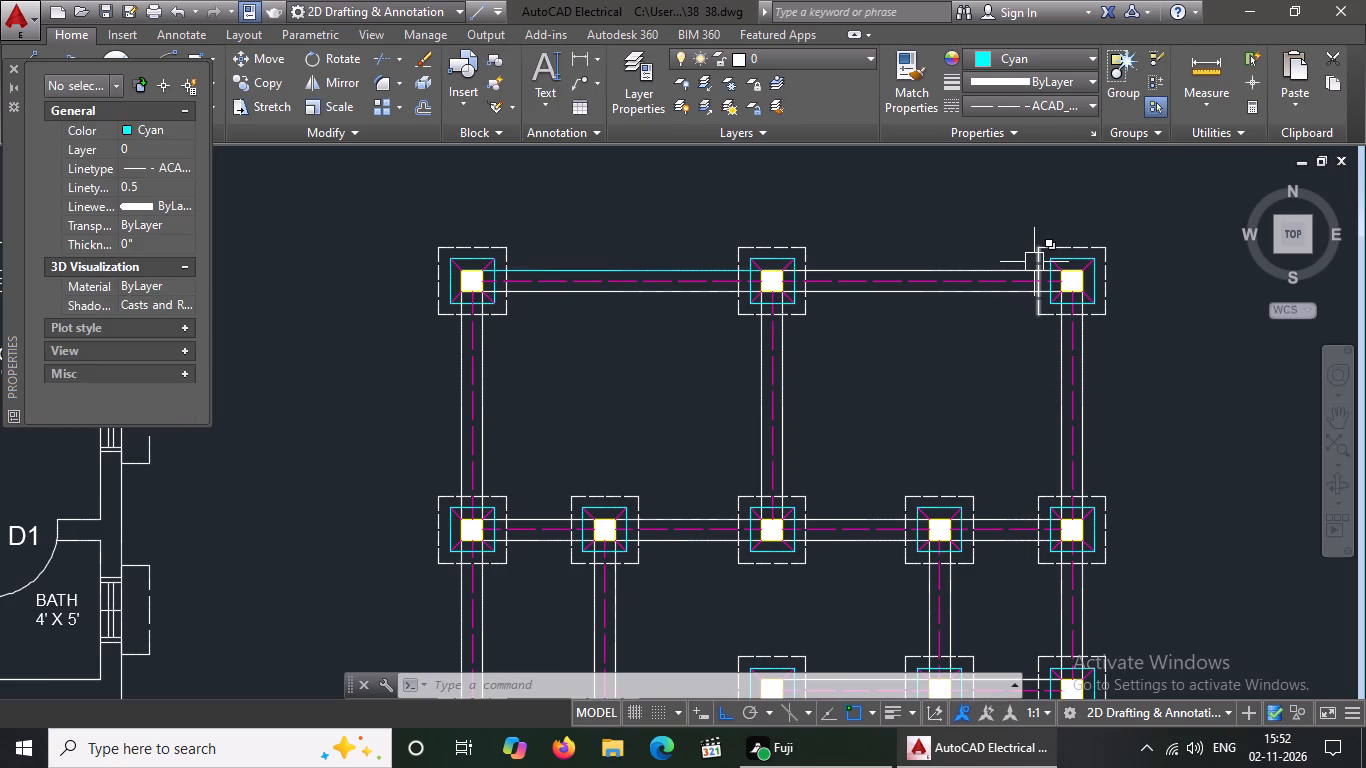
Change the upper beam line between the top row's middle and right footings to cyan.
click(915, 267)
click(1050, 64)
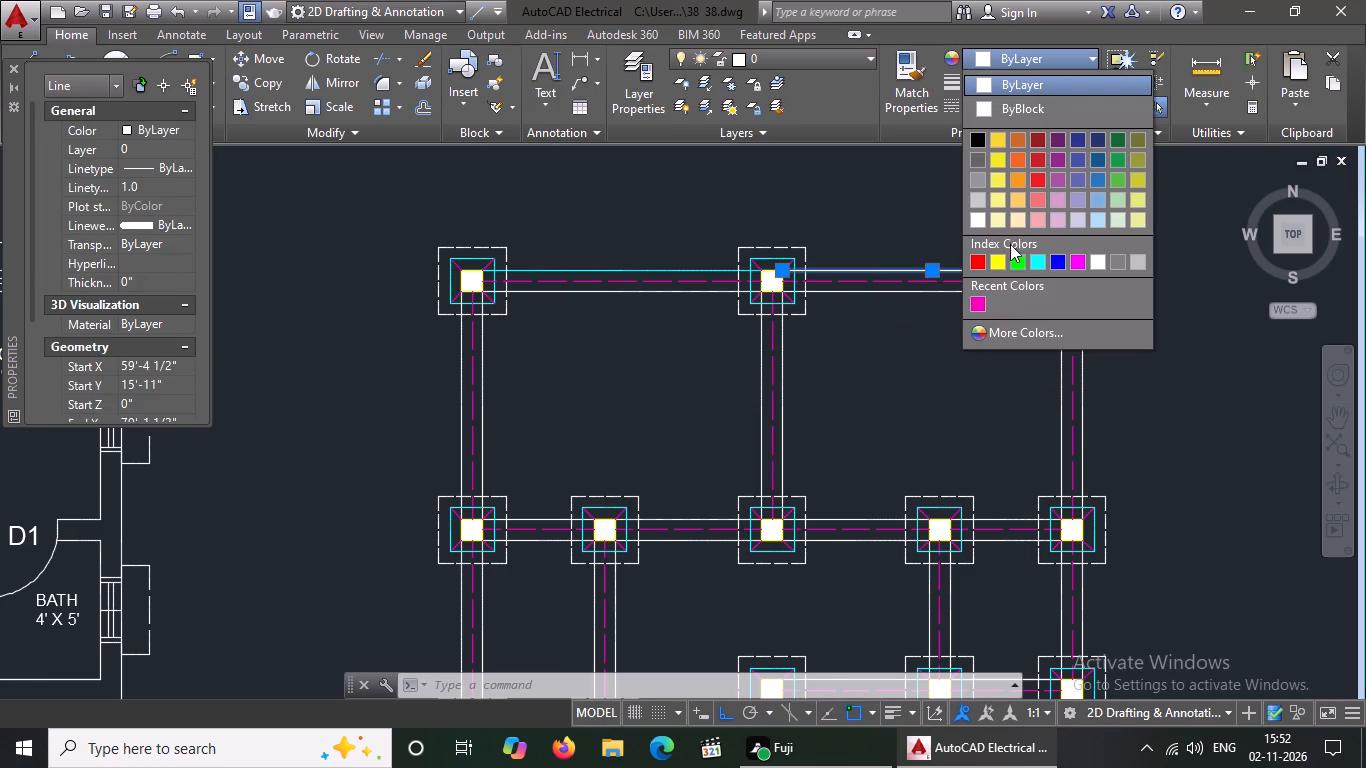
click(1037, 260)
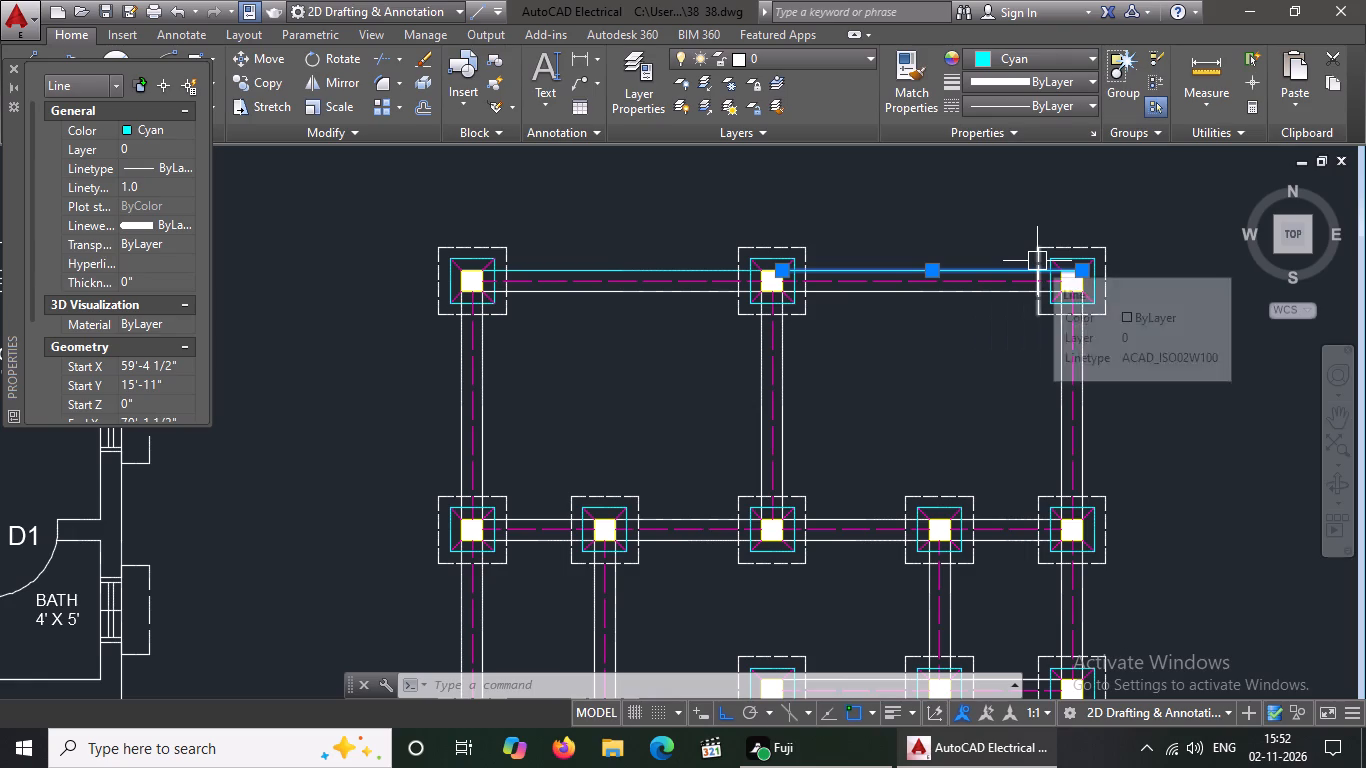
key(Escape)
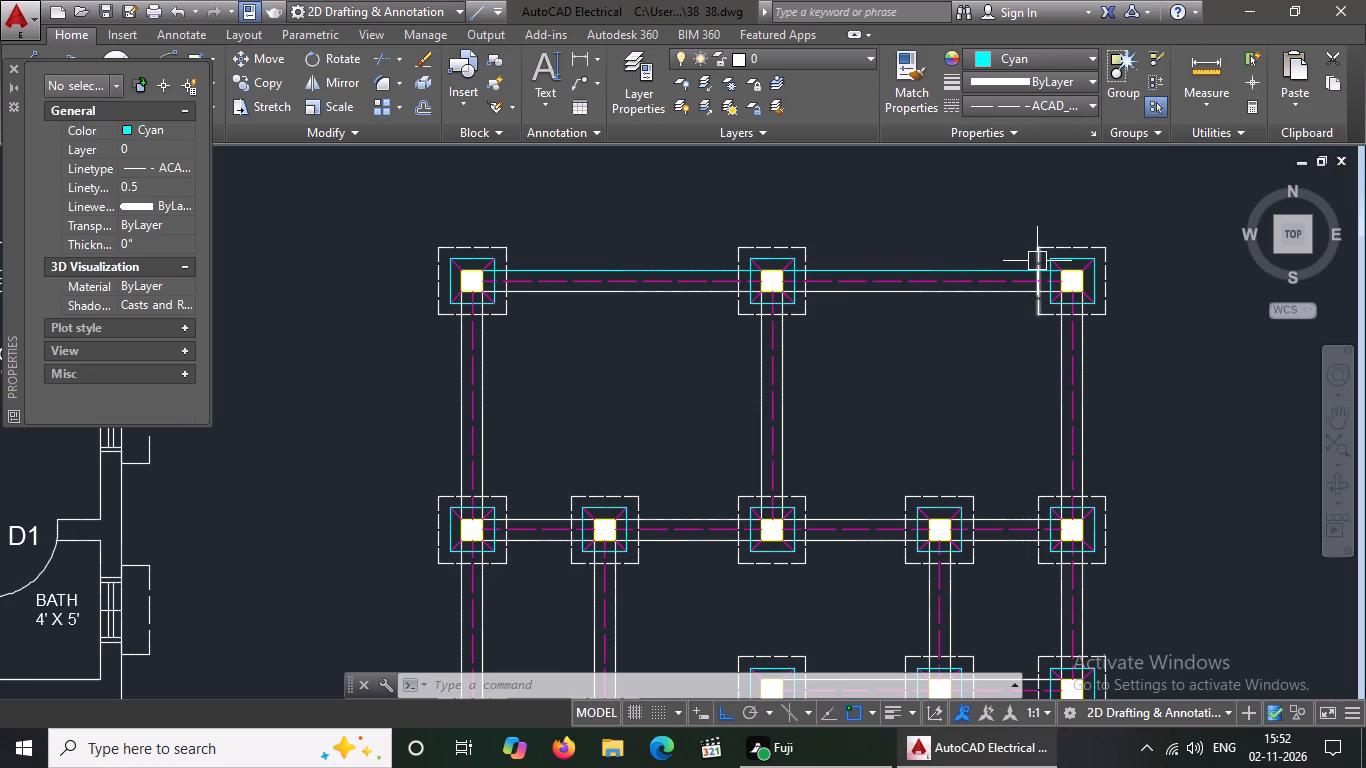
Change the lower beam line between the top row's left and middle footings to cyan.
click(622, 300)
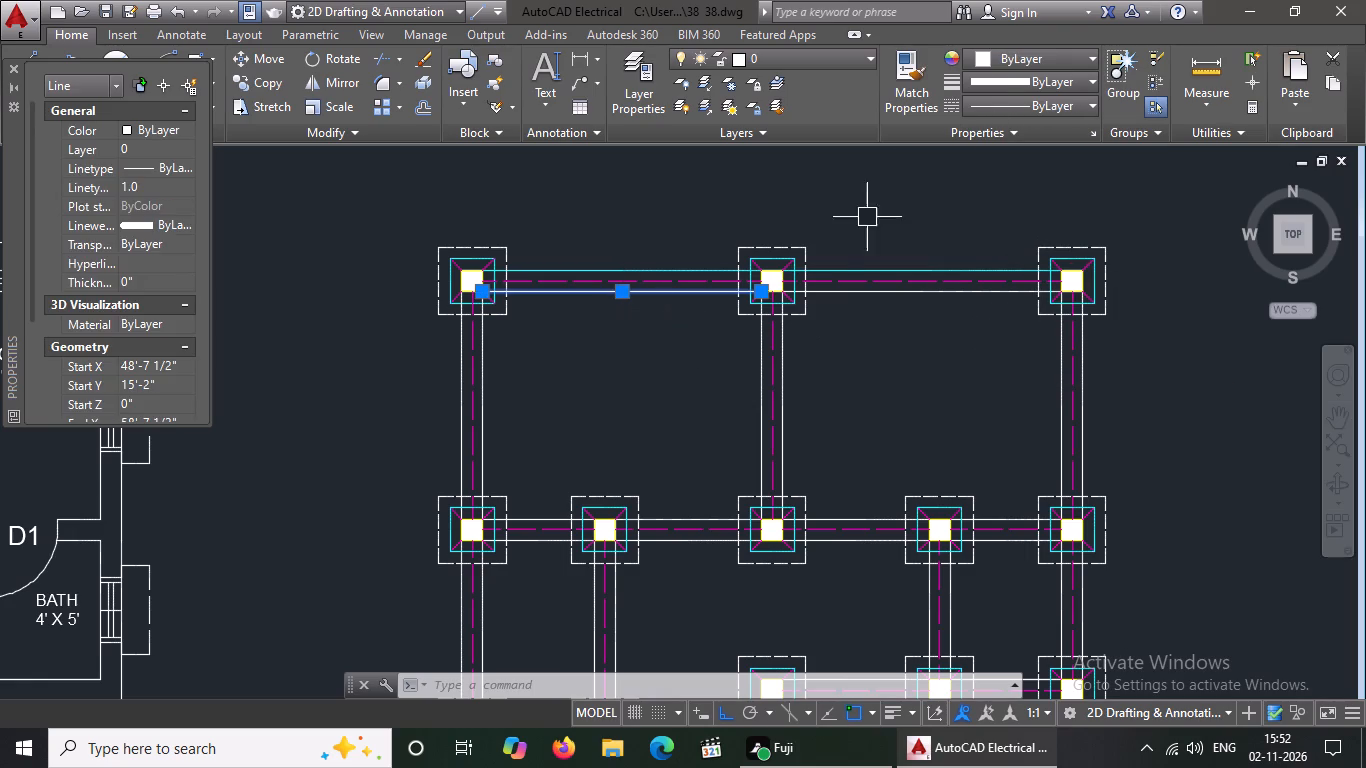
click(1006, 57)
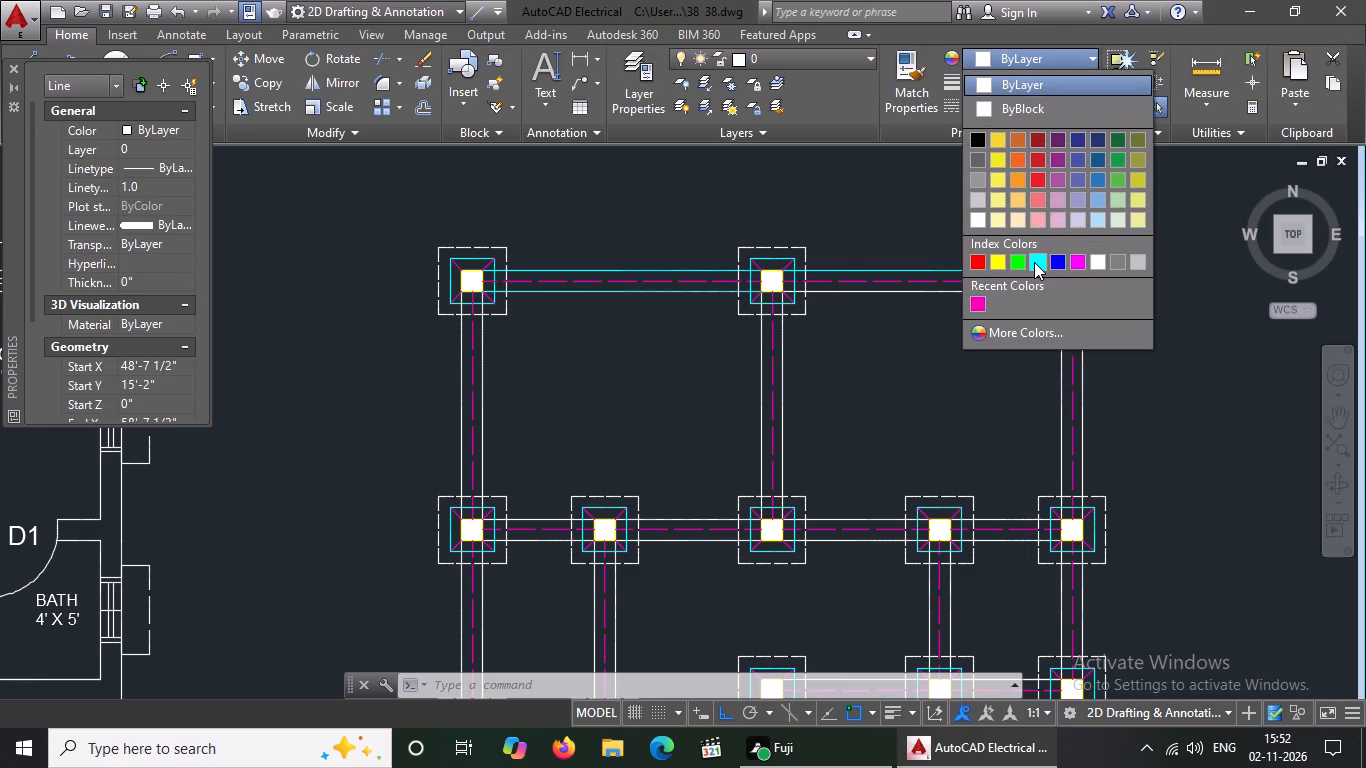
click(1034, 261)
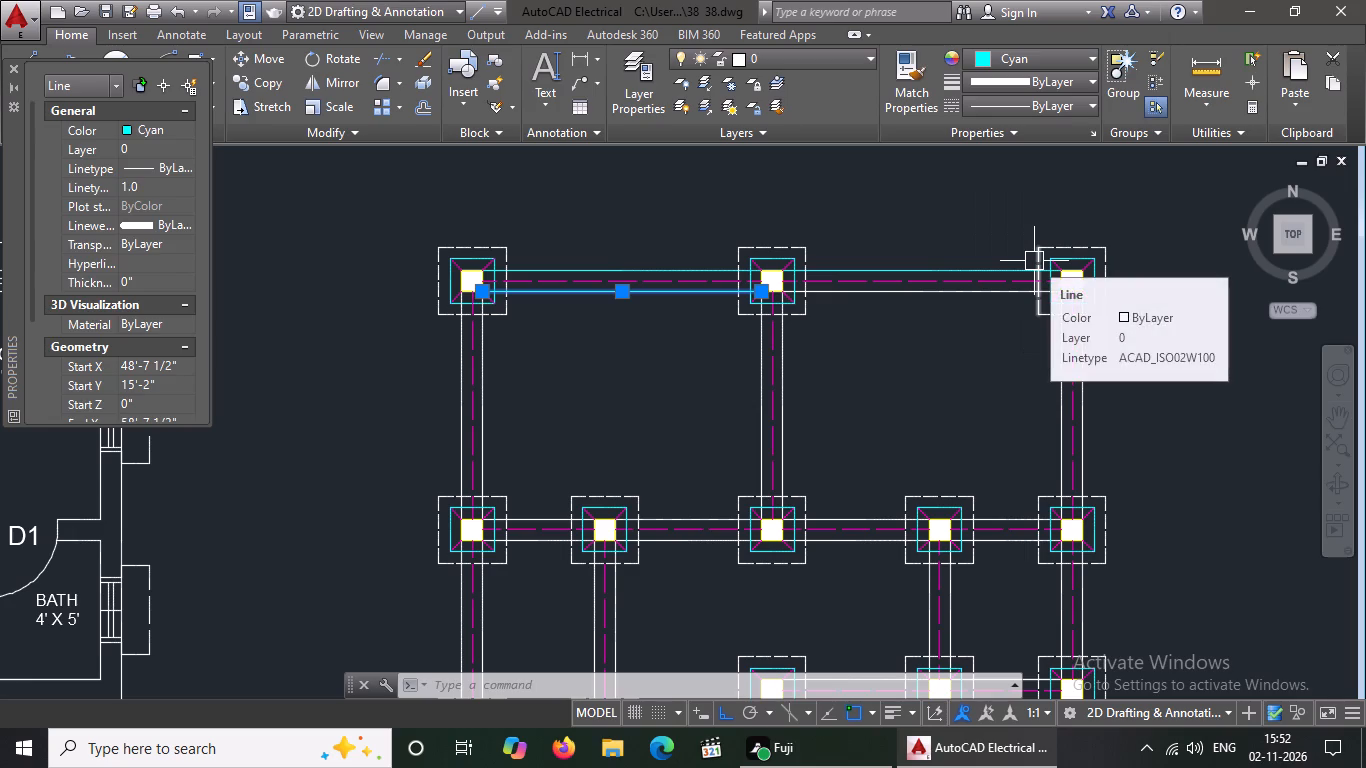
key(Escape)
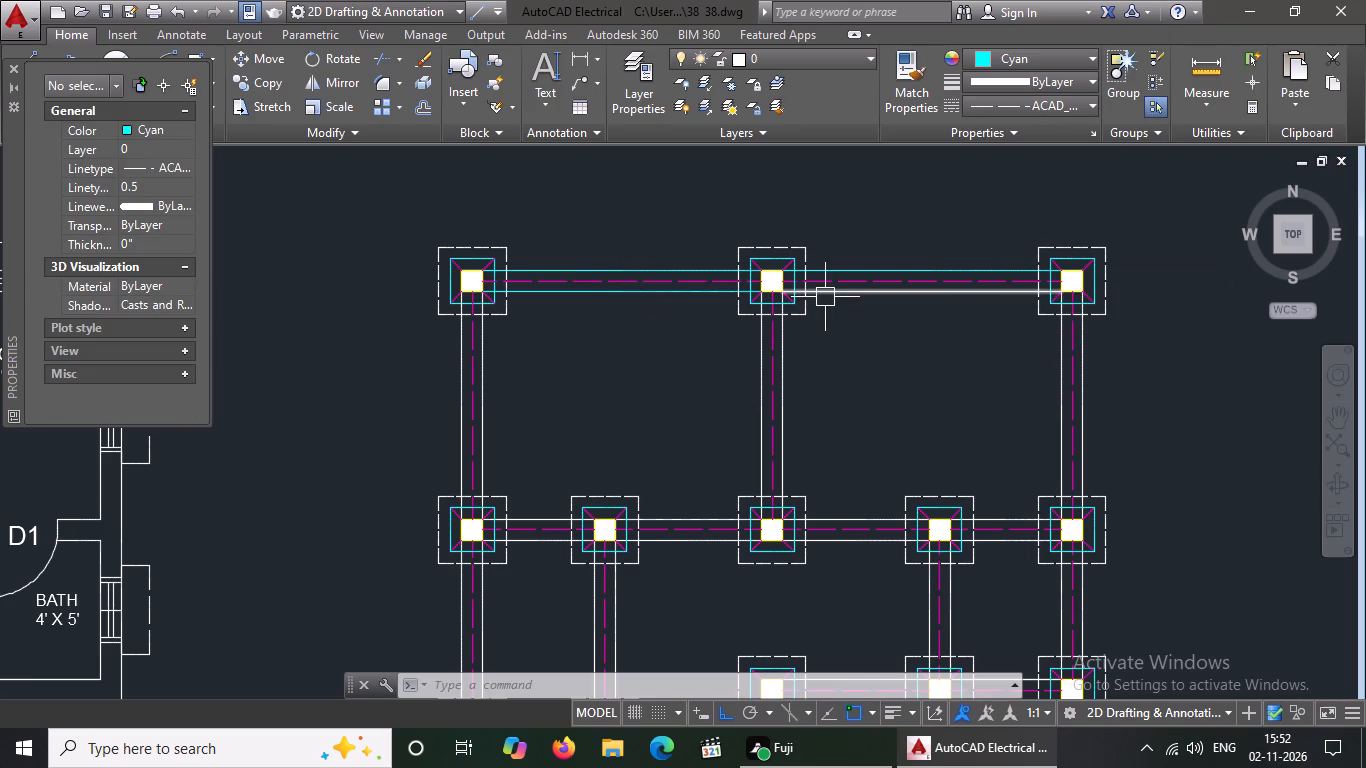
Change the lower beam line between the top row's middle and right footings to cyan.
click(829, 293)
click(1048, 48)
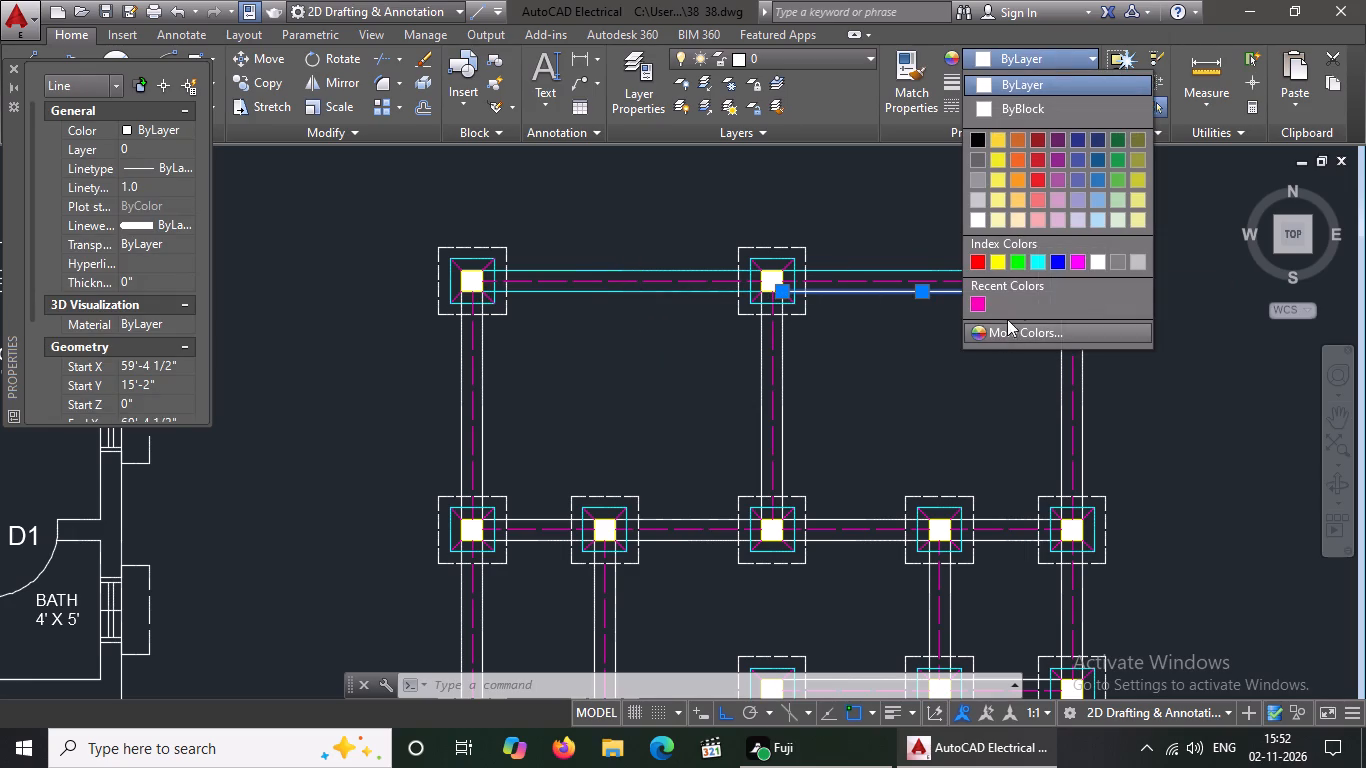
click(1031, 263)
key(Escape)
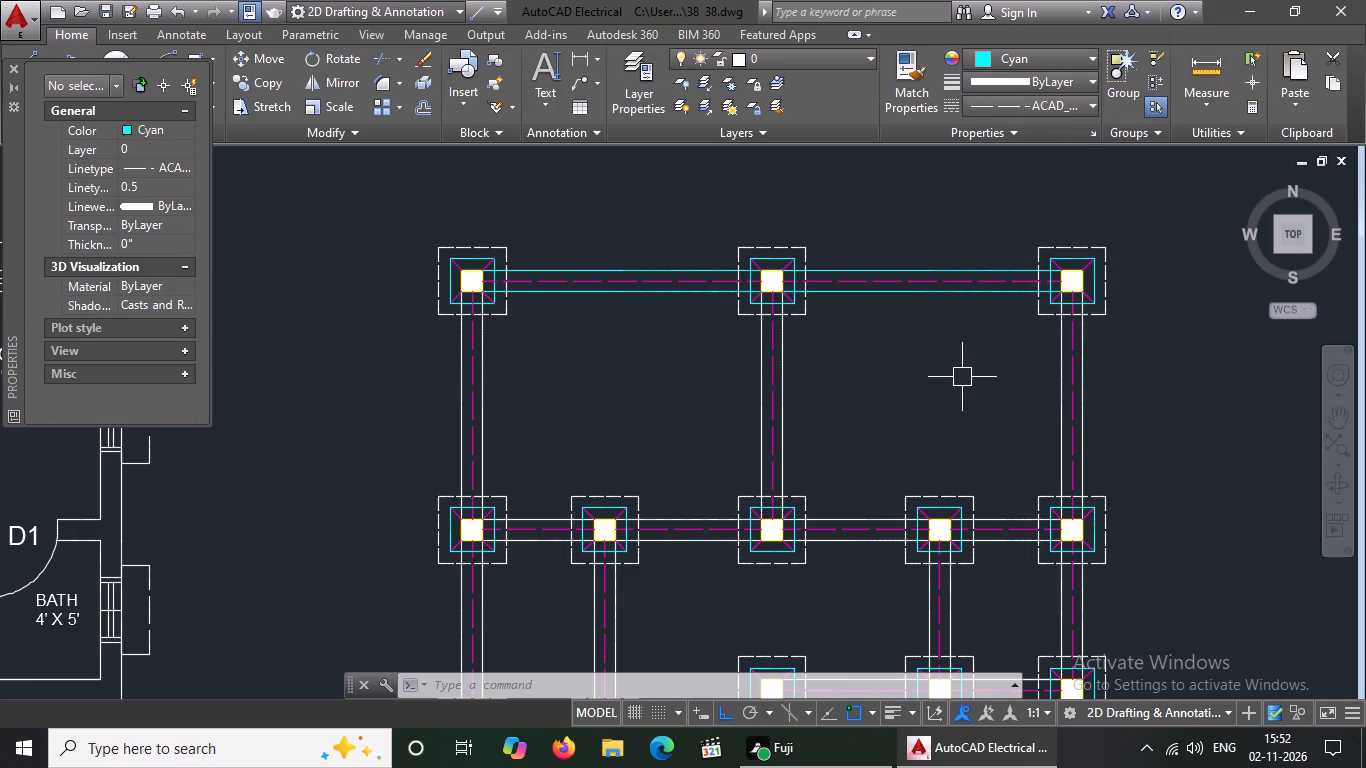
Change both lines of the left vertical beam between the top and second footing rows to cyan.
click(487, 345)
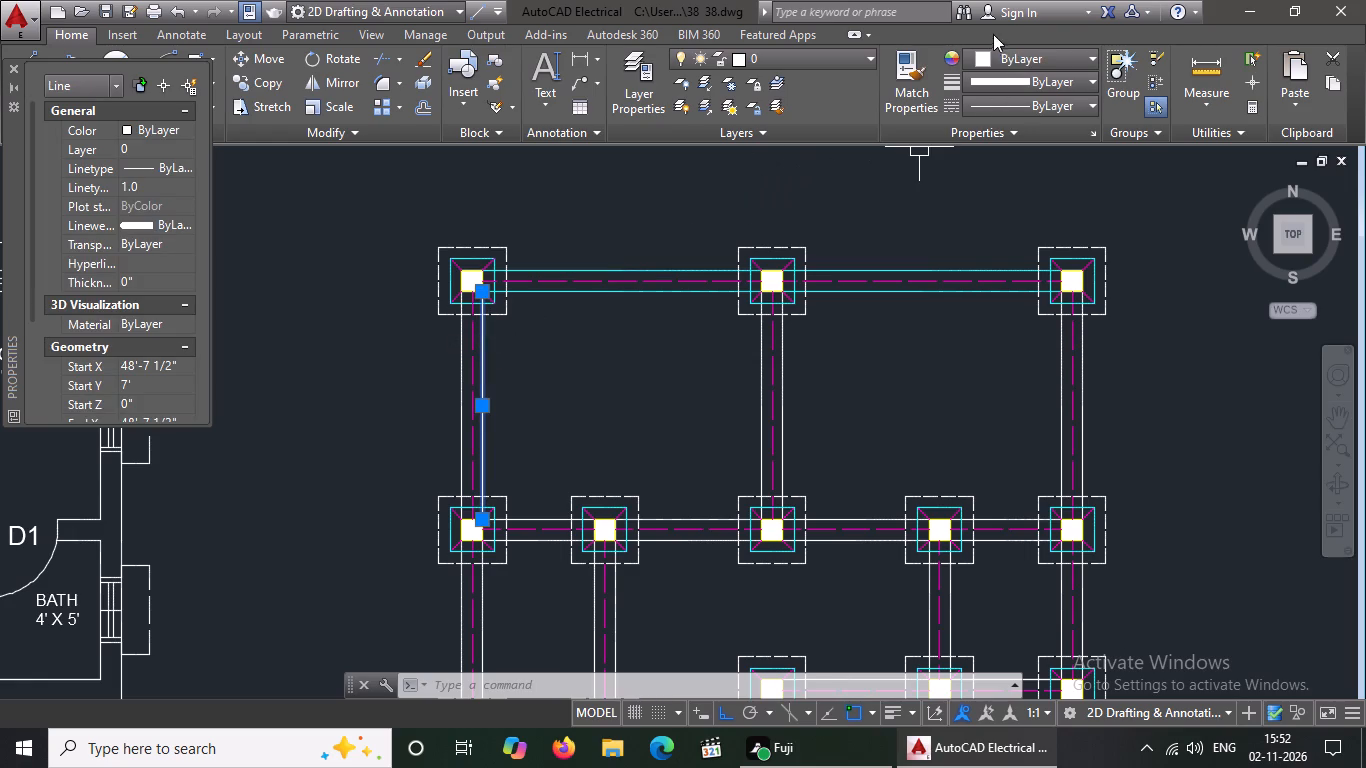
click(999, 51)
click(1037, 262)
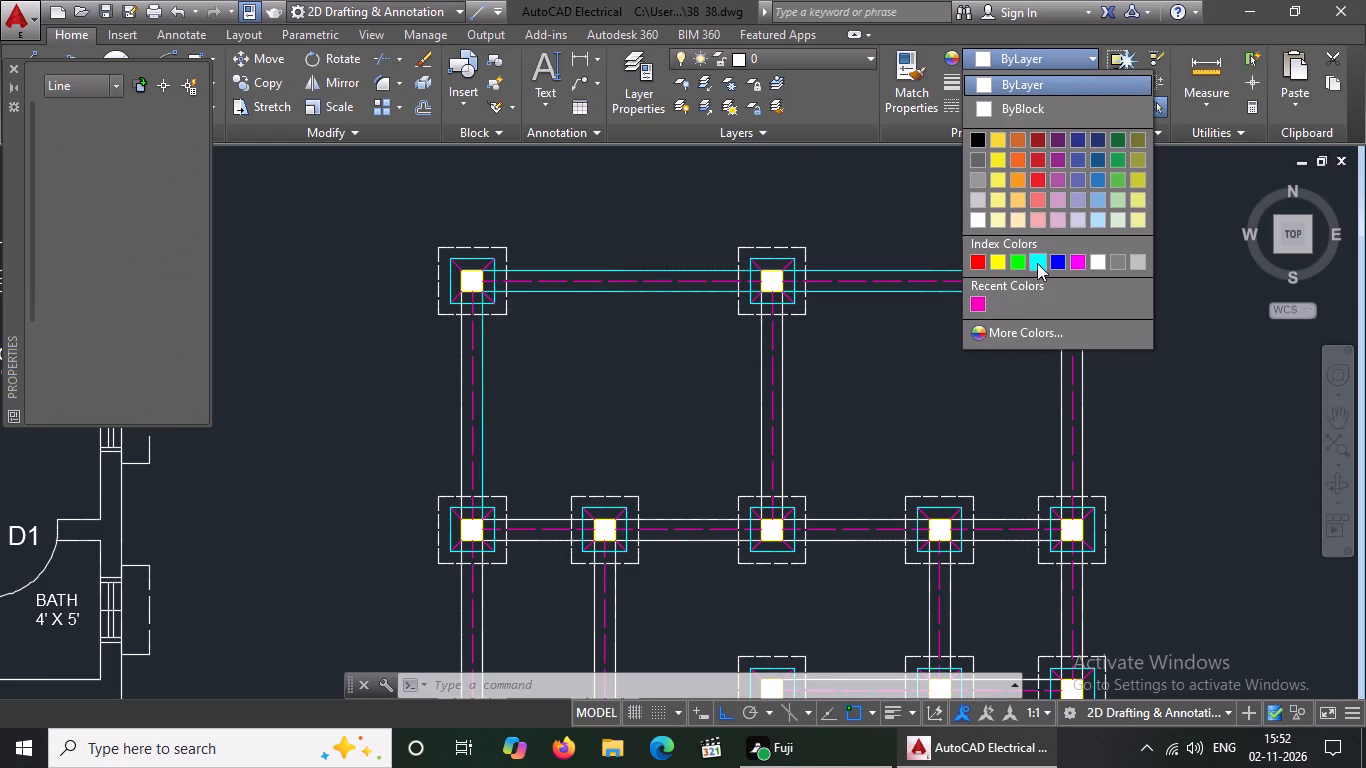
key(Escape)
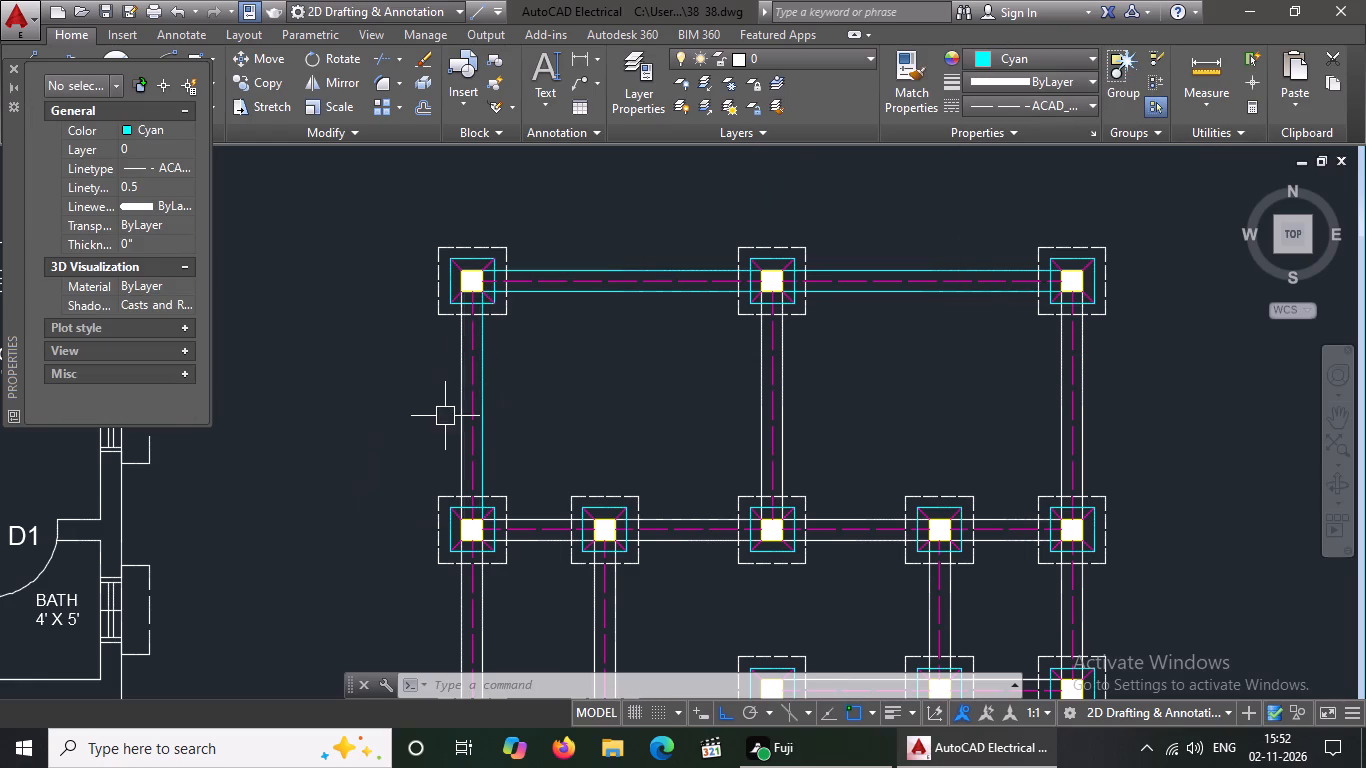
click(453, 392)
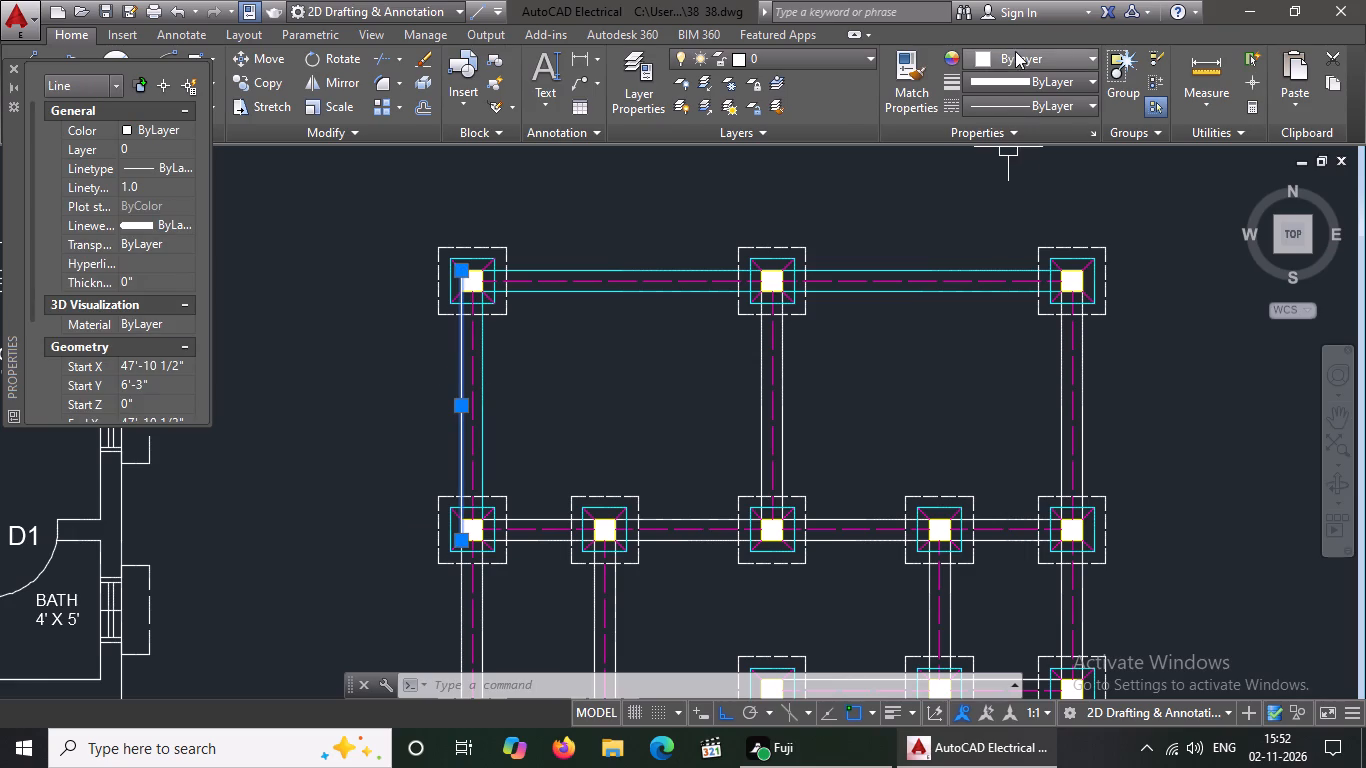
click(1015, 50)
click(1031, 256)
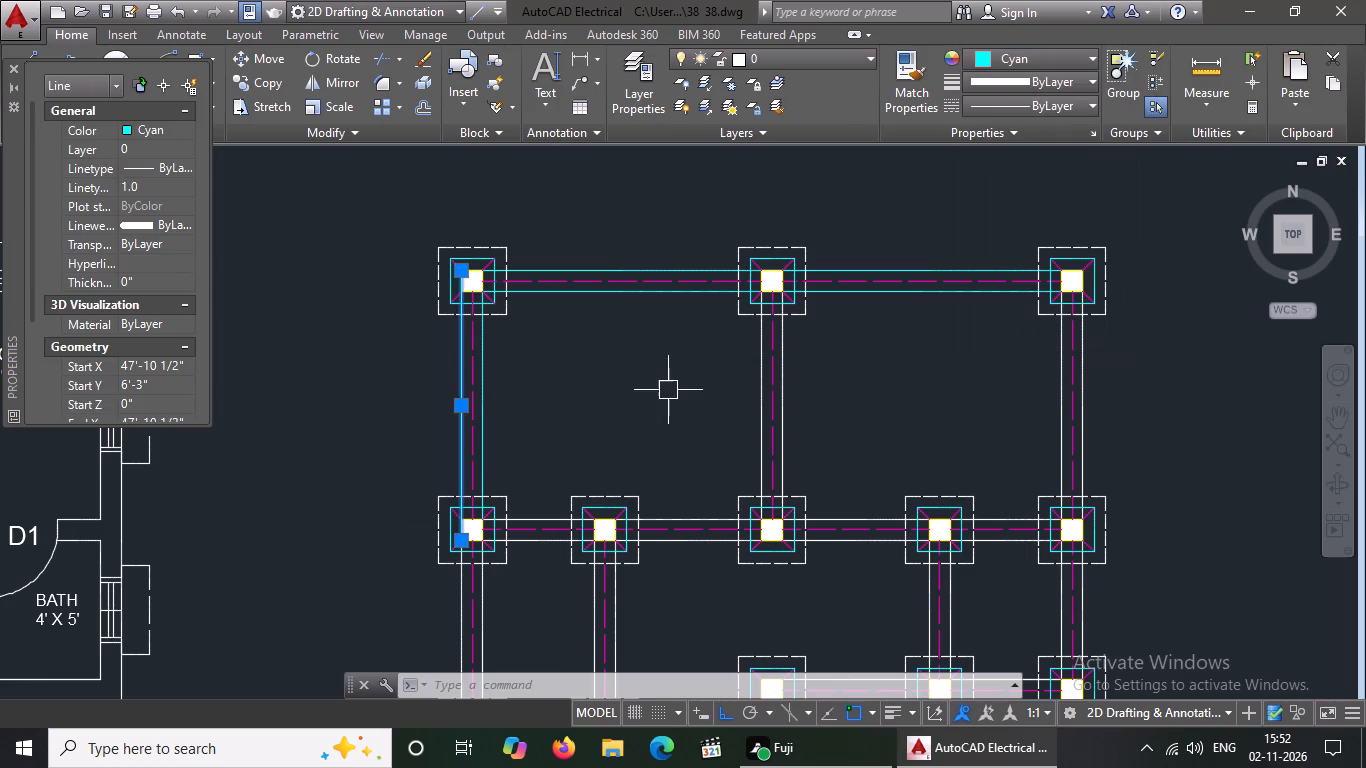
key(Escape)
Change both lines of the middle vertical beam between the top and second footing rows to cyan.
click(761, 396)
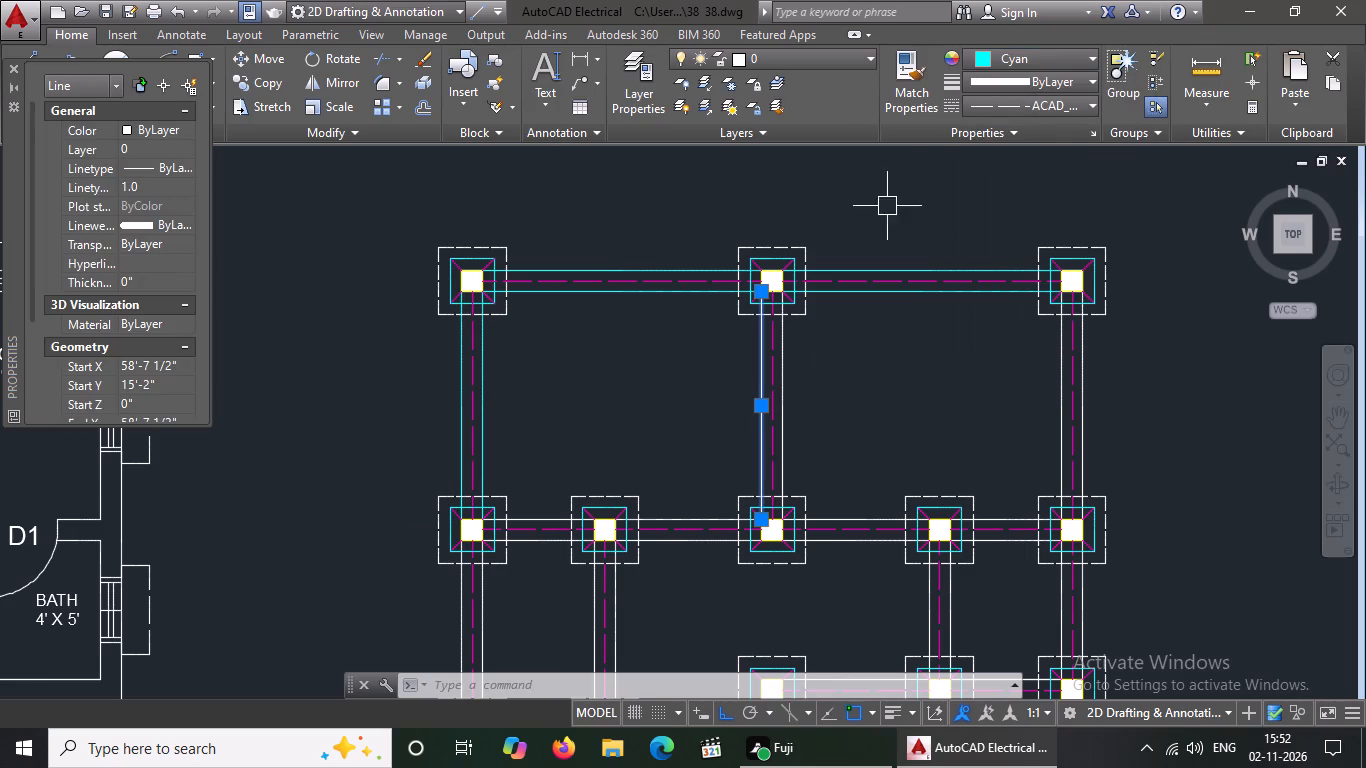
click(1046, 50)
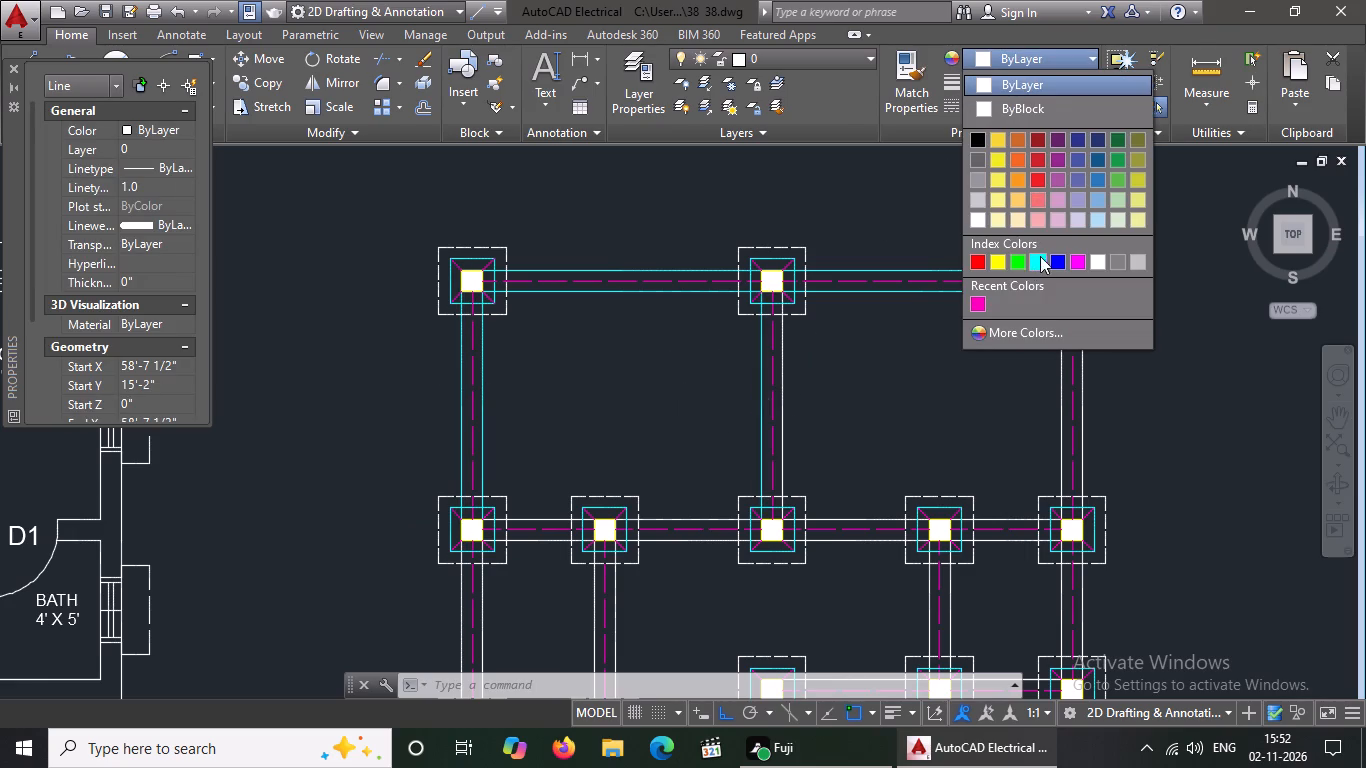
click(1040, 256)
key(Escape)
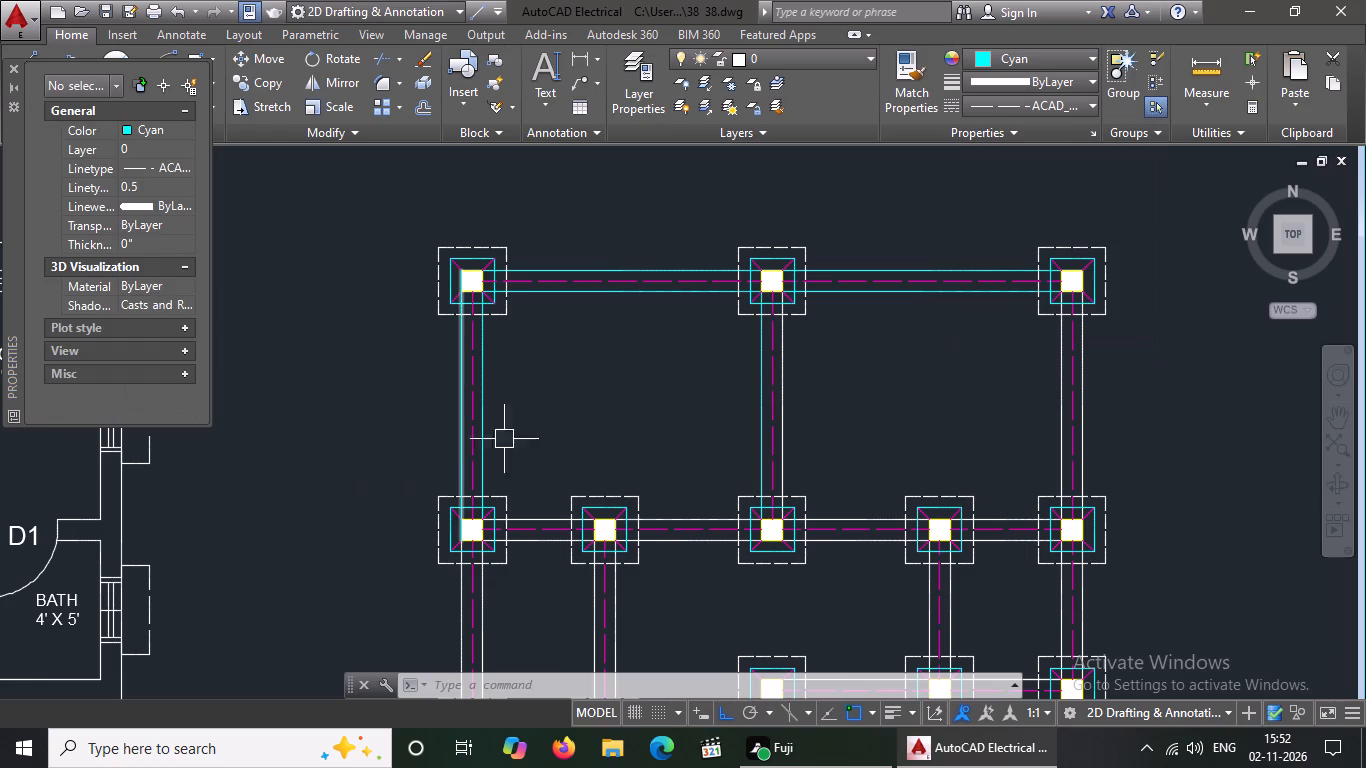
click(781, 359)
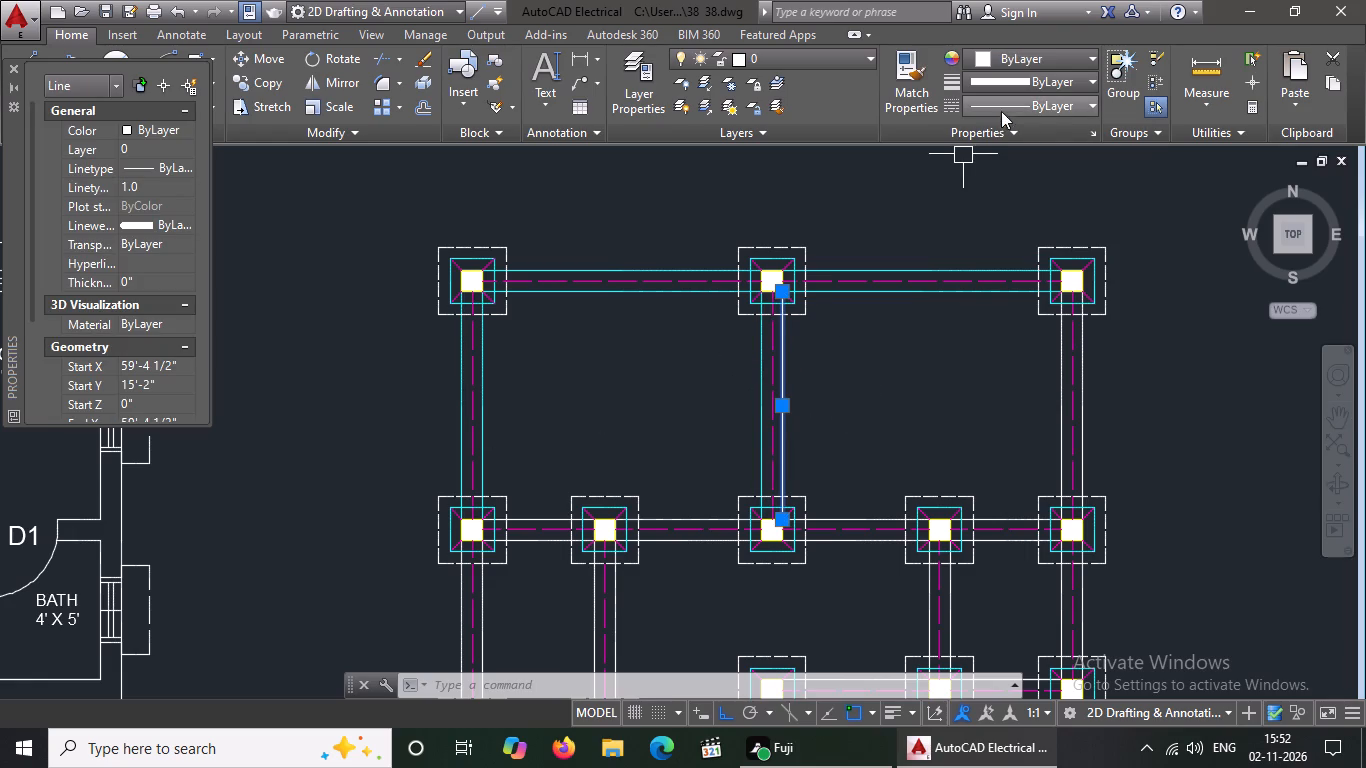
click(1015, 58)
click(1033, 257)
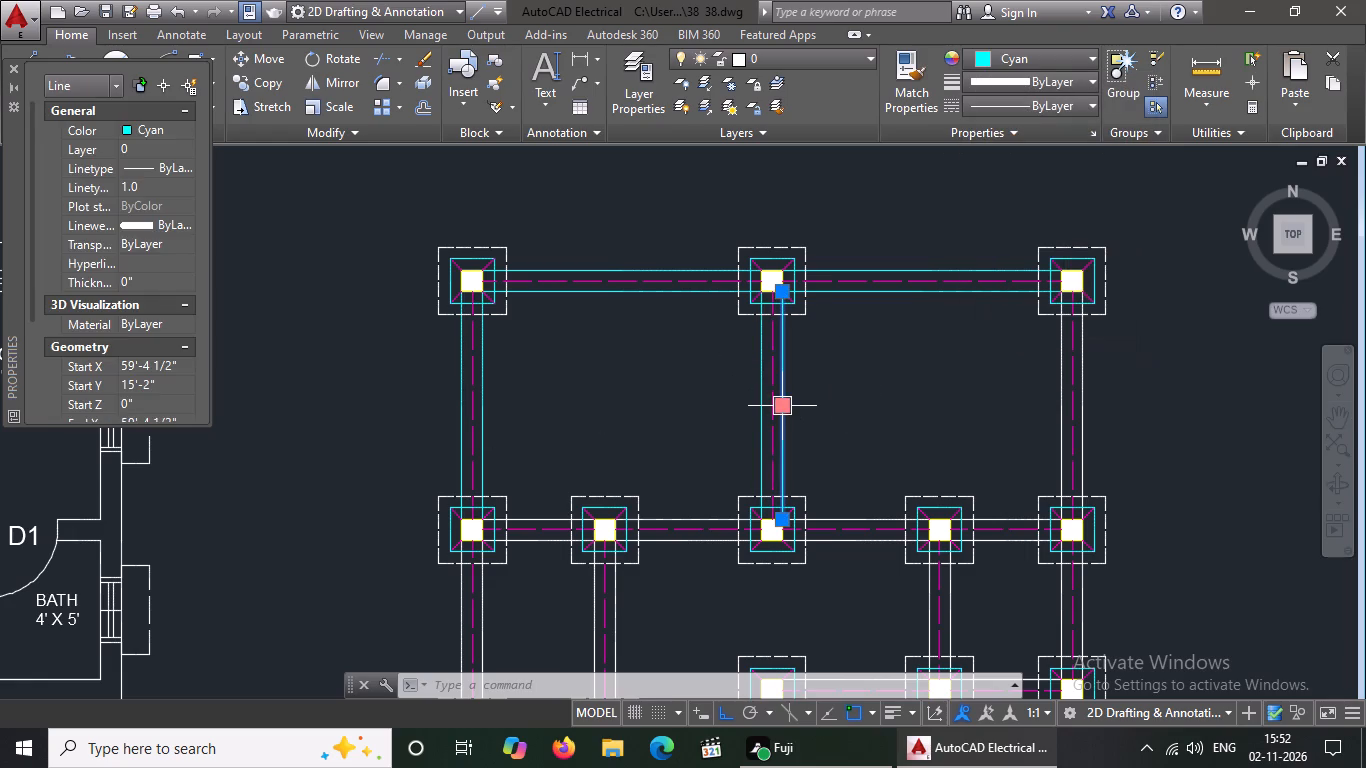
key(Escape)
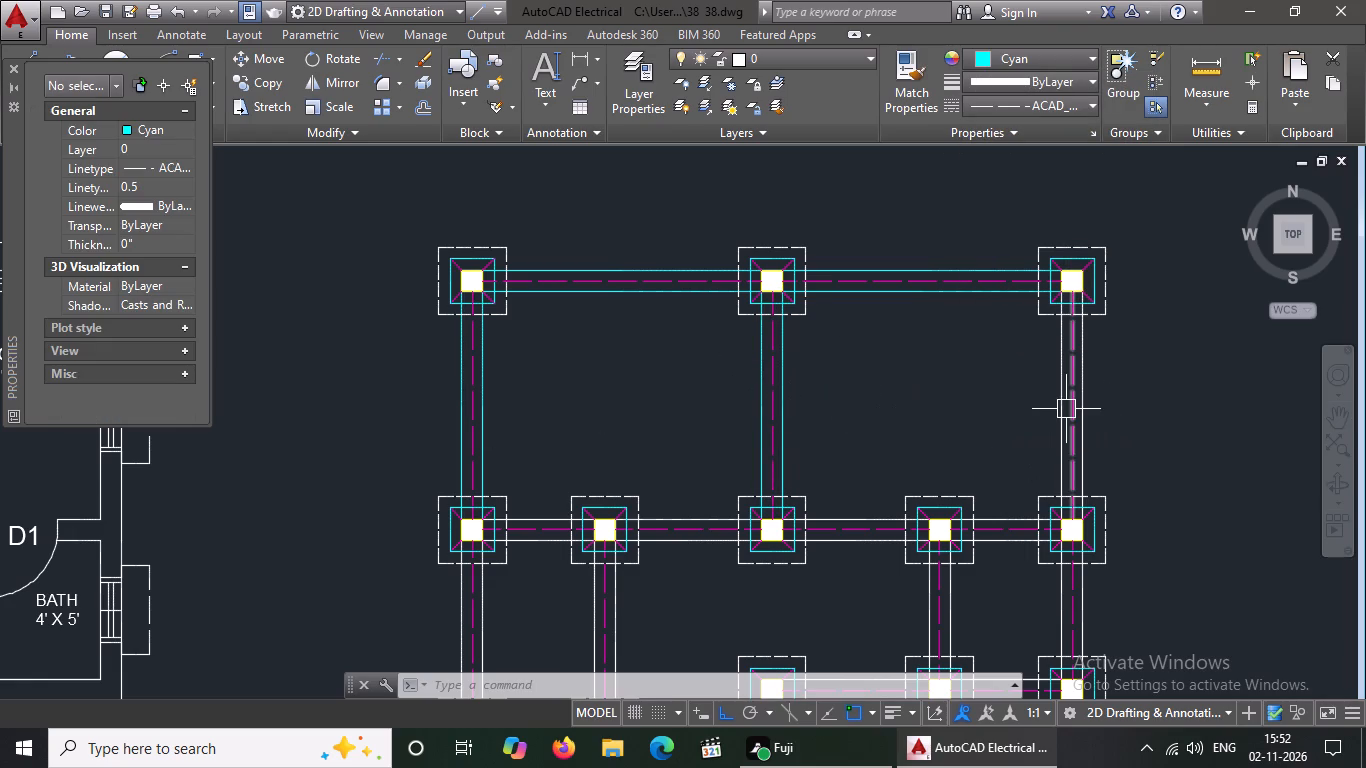
Change both lines of the right vertical beam between the top and second footing rows to cyan.
click(1060, 417)
click(1031, 50)
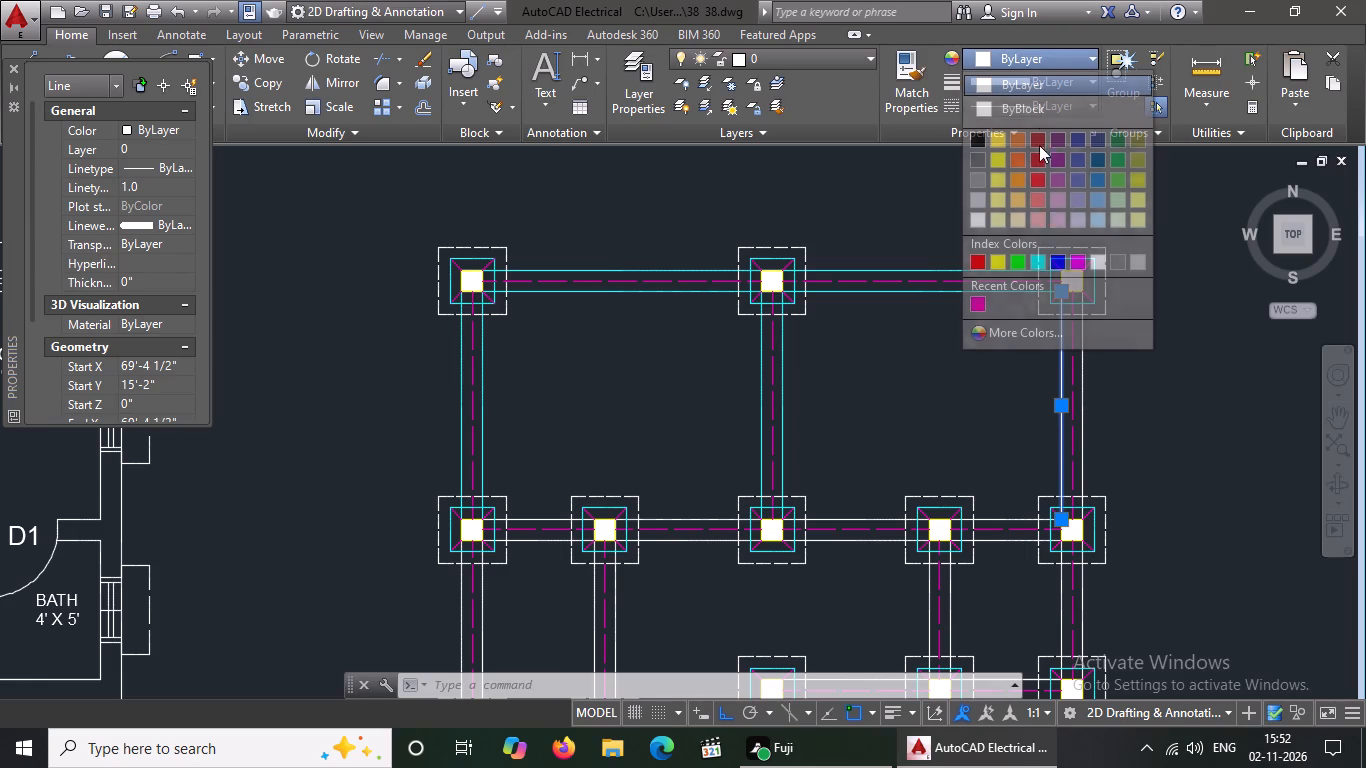
click(1035, 263)
key(Escape)
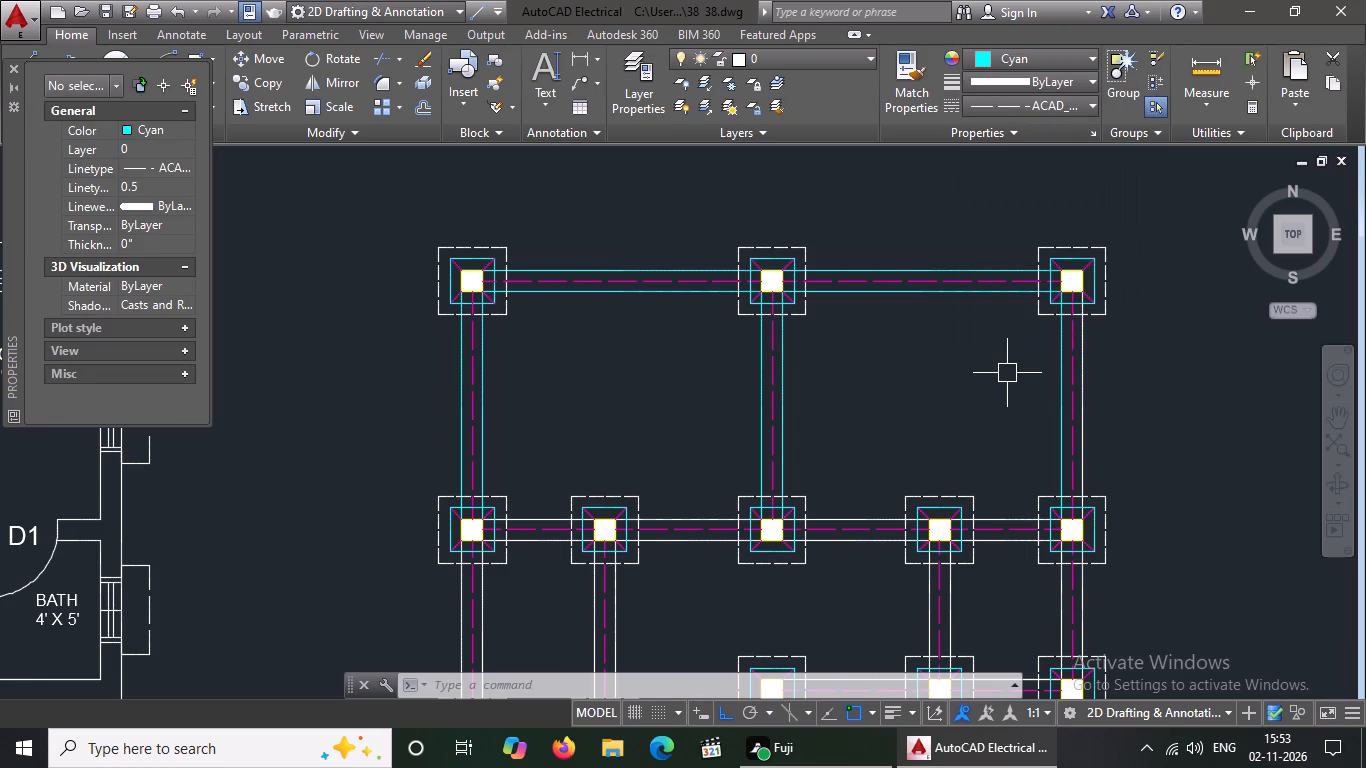
click(1082, 393)
click(1049, 58)
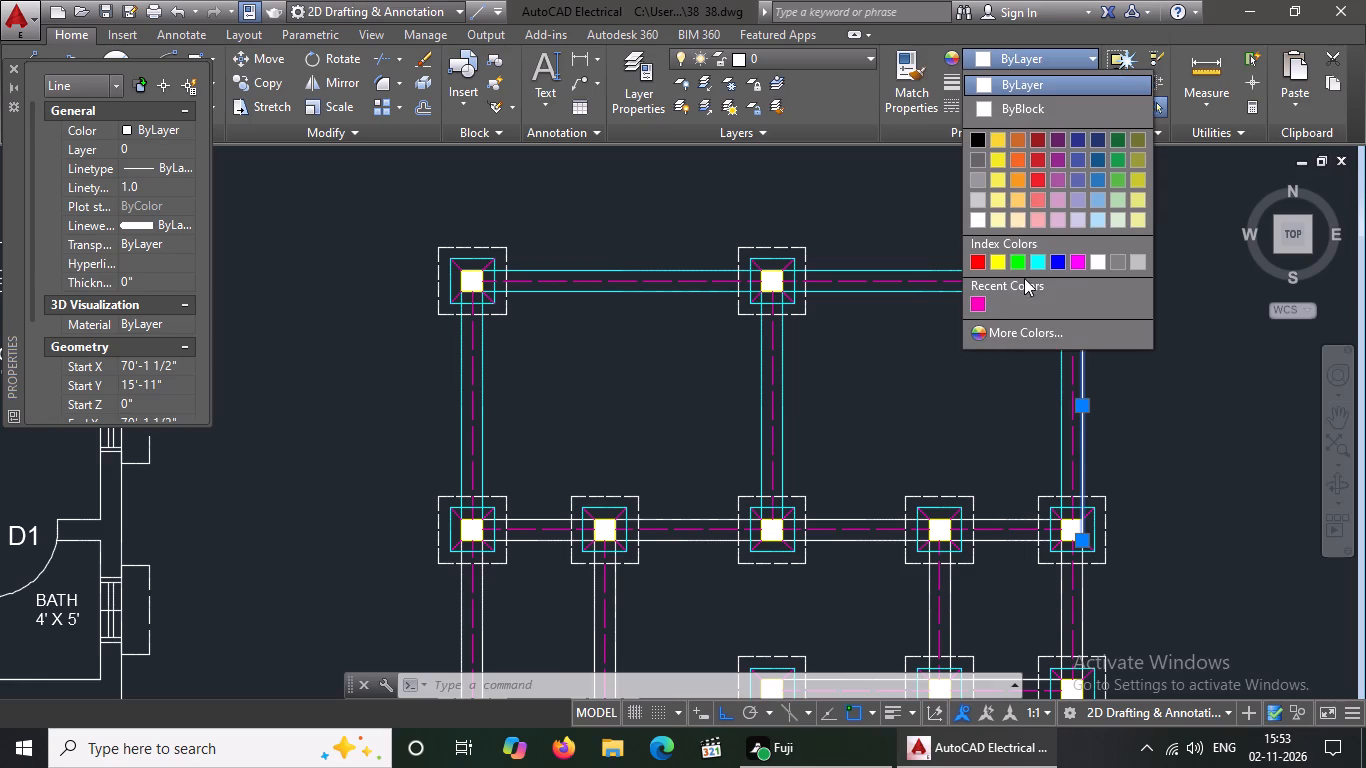
click(1041, 253)
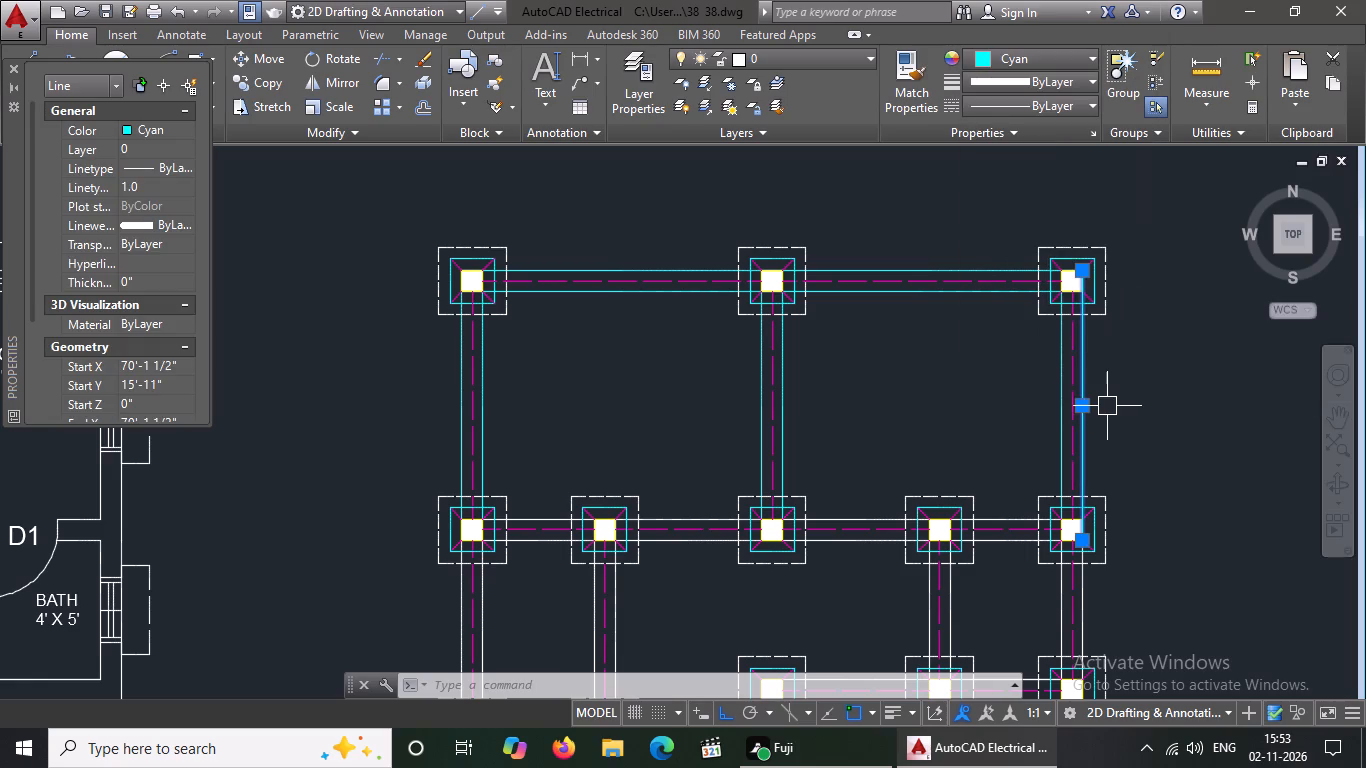
key(Escape)
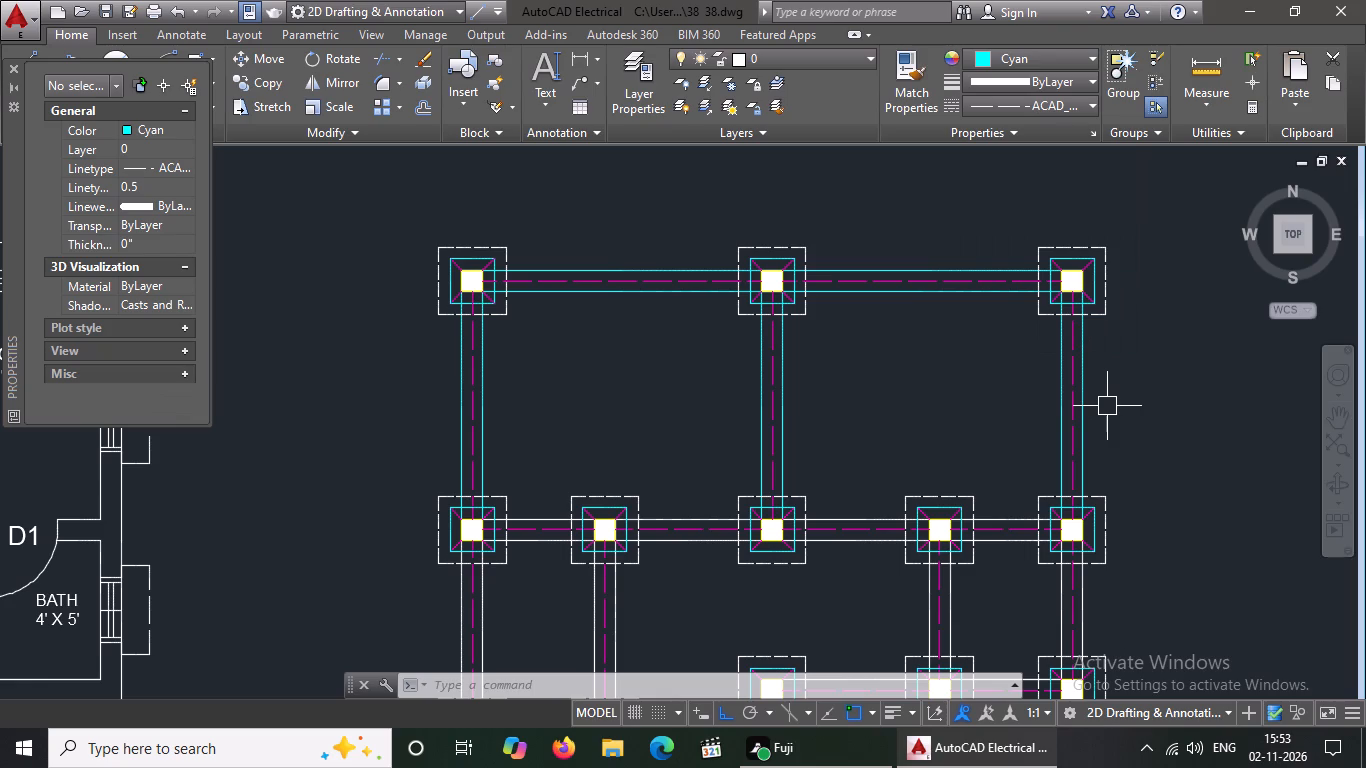
key(Escape)
key(Escape)
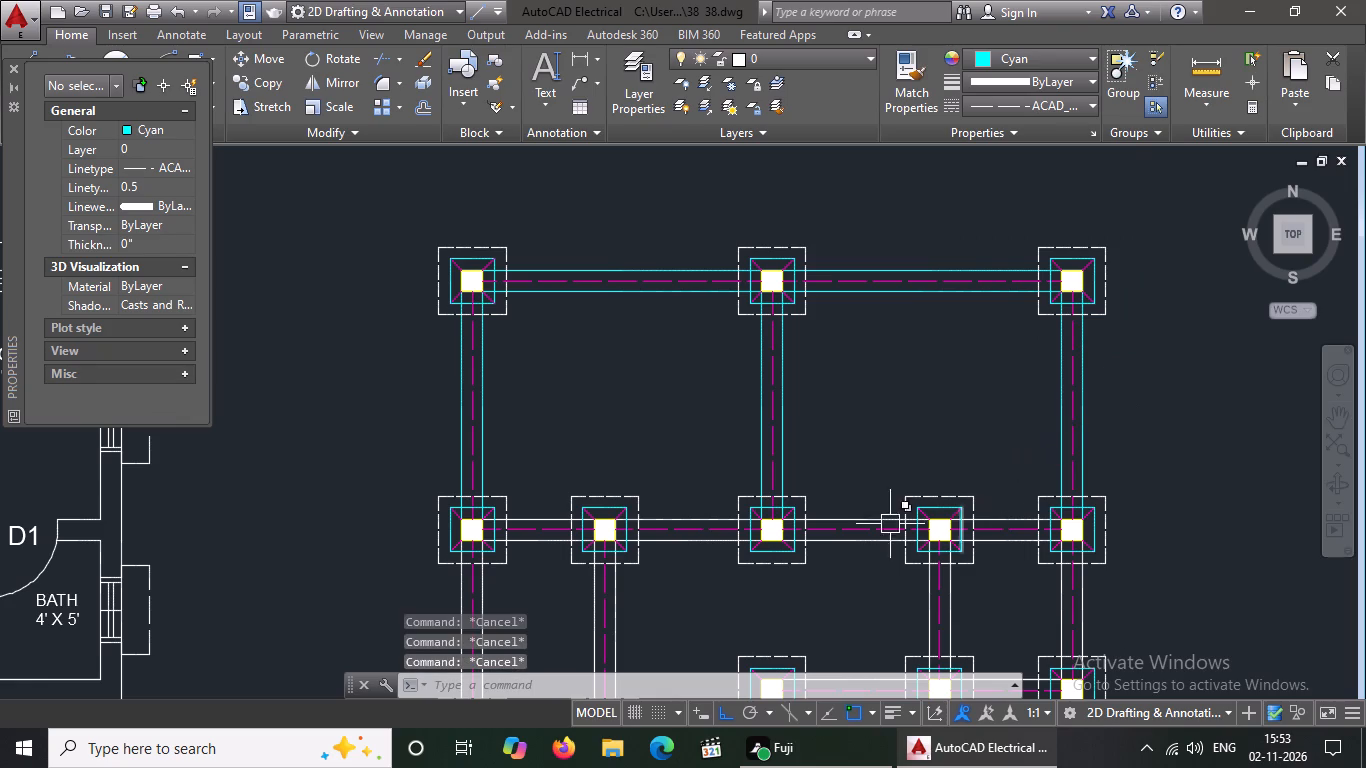
Change the second row's upper beam line running from the leftmost footing to the middle footing to cyan.
click(538, 522)
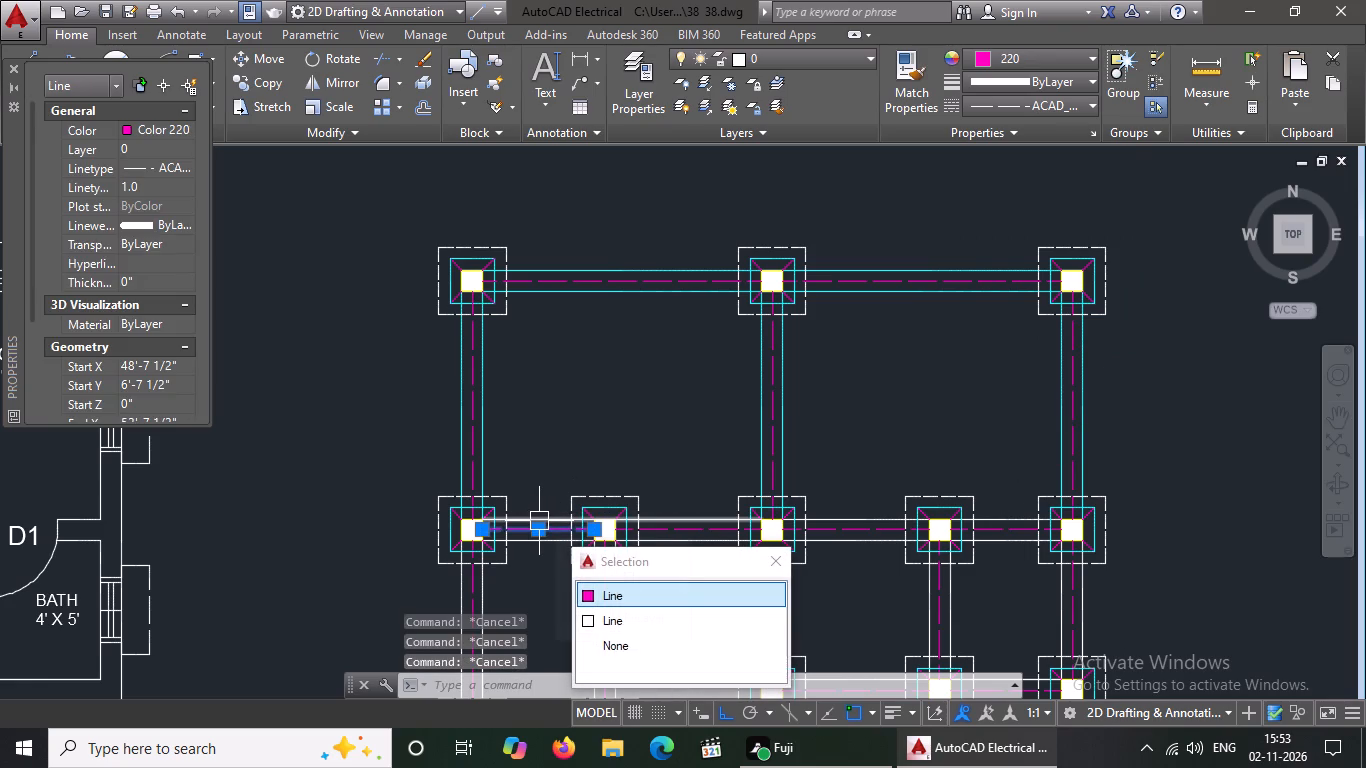
key(Escape)
click(534, 518)
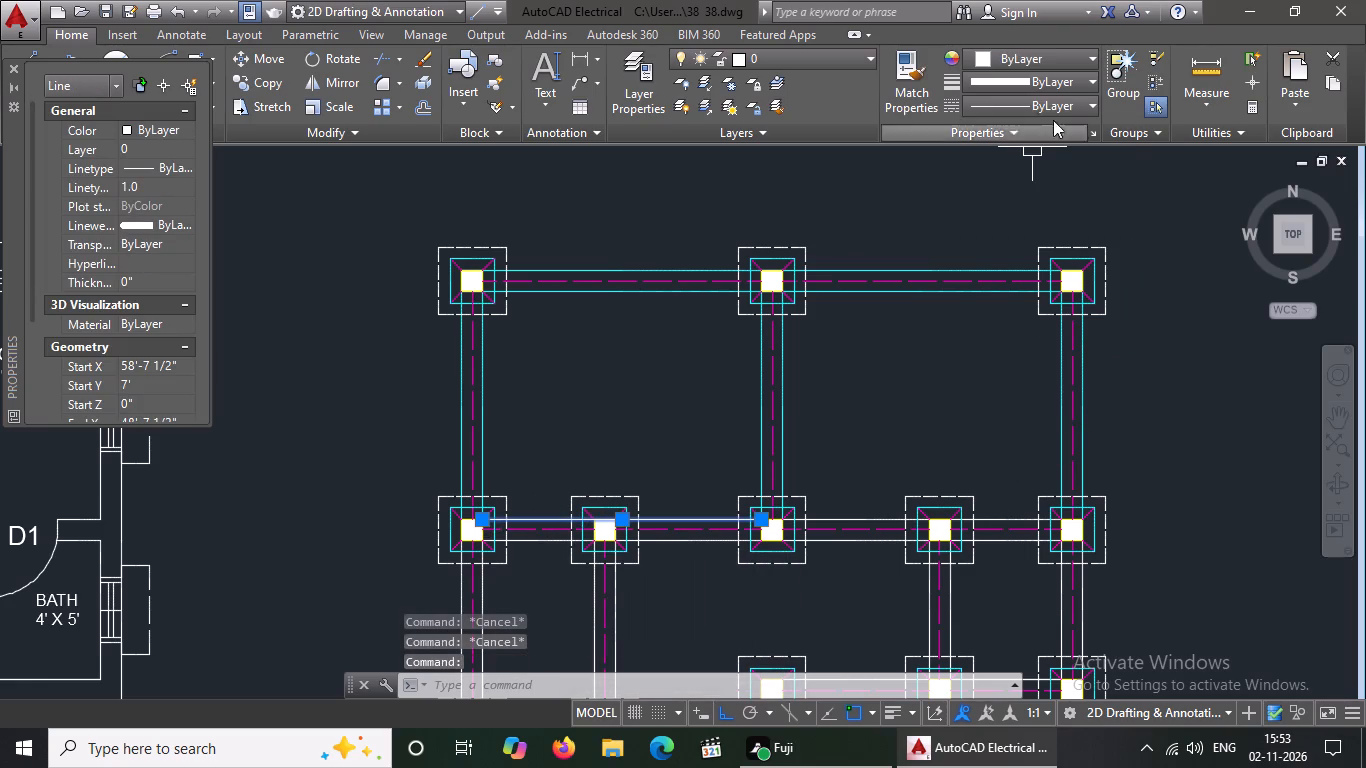
click(1048, 59)
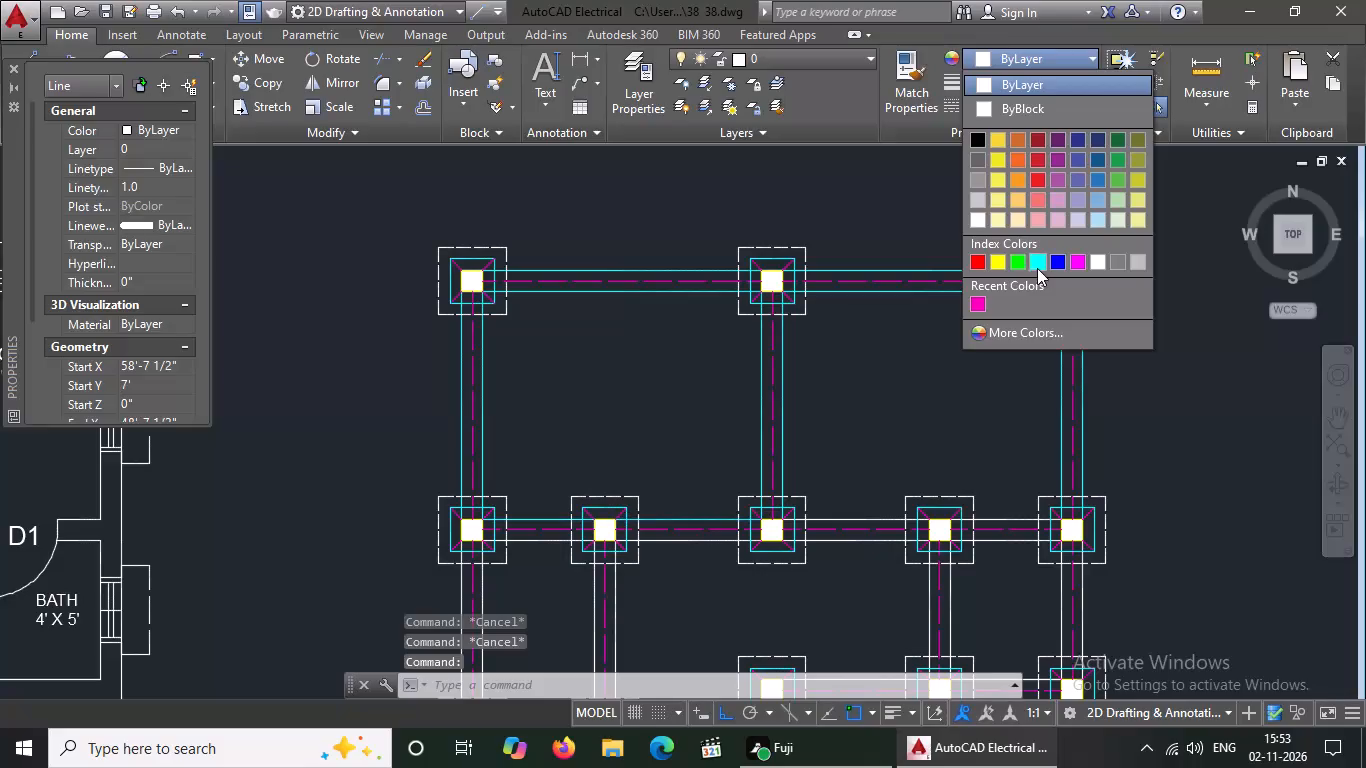
click(1035, 259)
key(Escape)
Change the second row's two upper beam line segments from the middle footing to the rightmost footing to cyan.
click(847, 517)
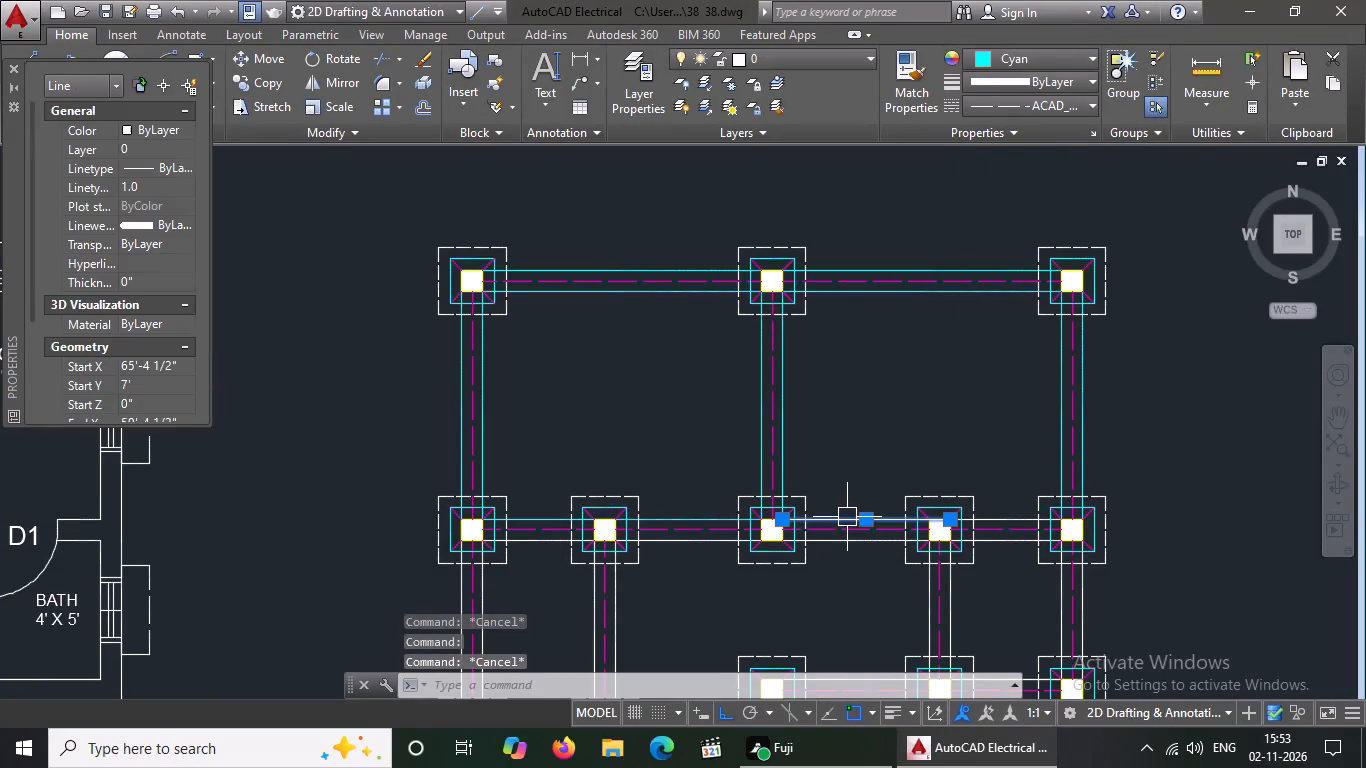
click(1027, 66)
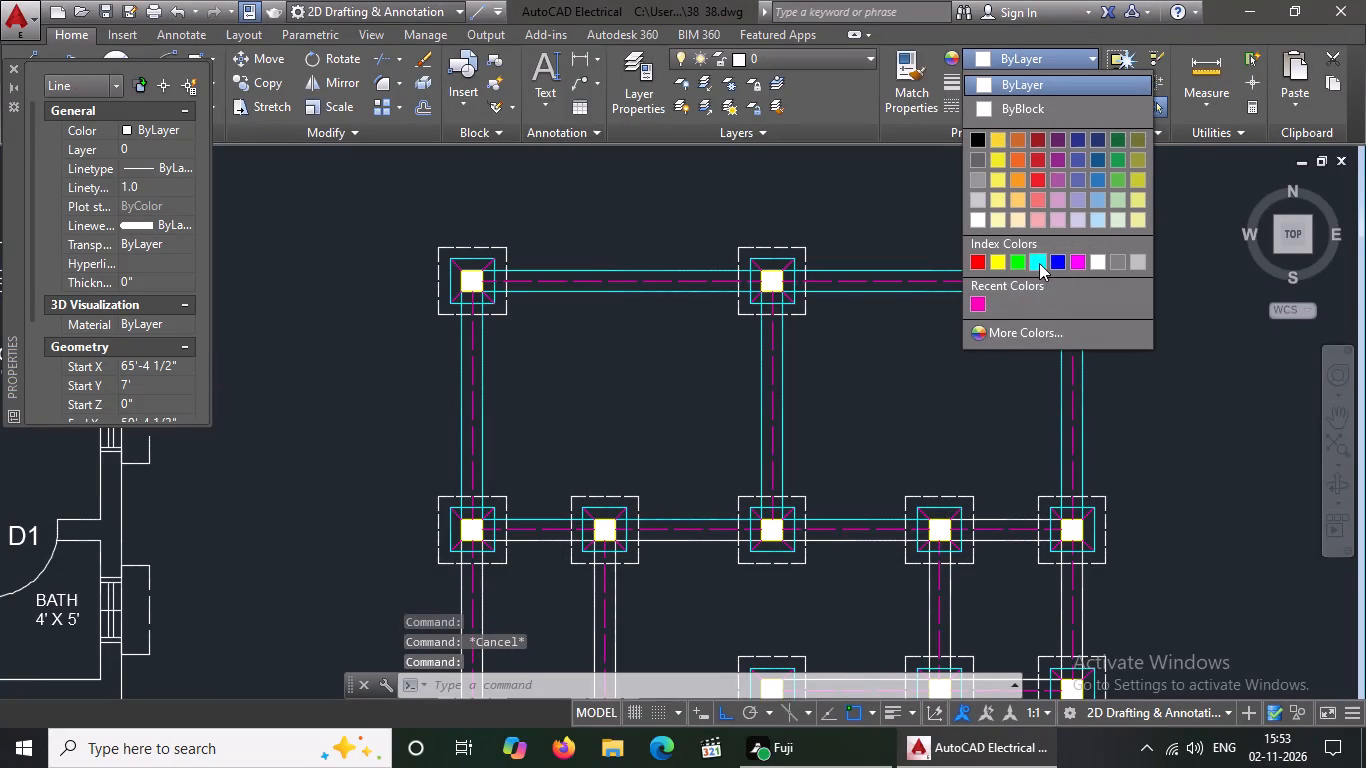
click(1039, 261)
key(grave)
key(grave)
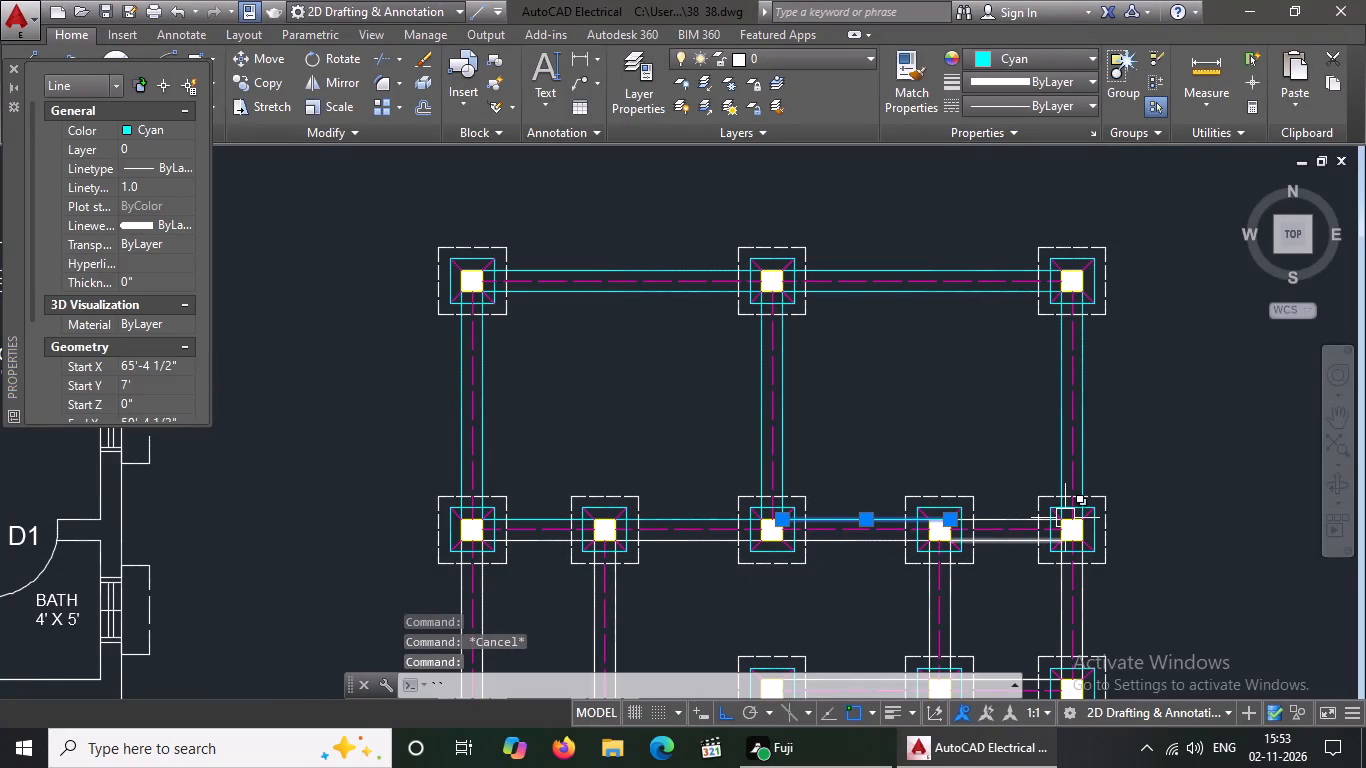
key(Escape)
click(1013, 514)
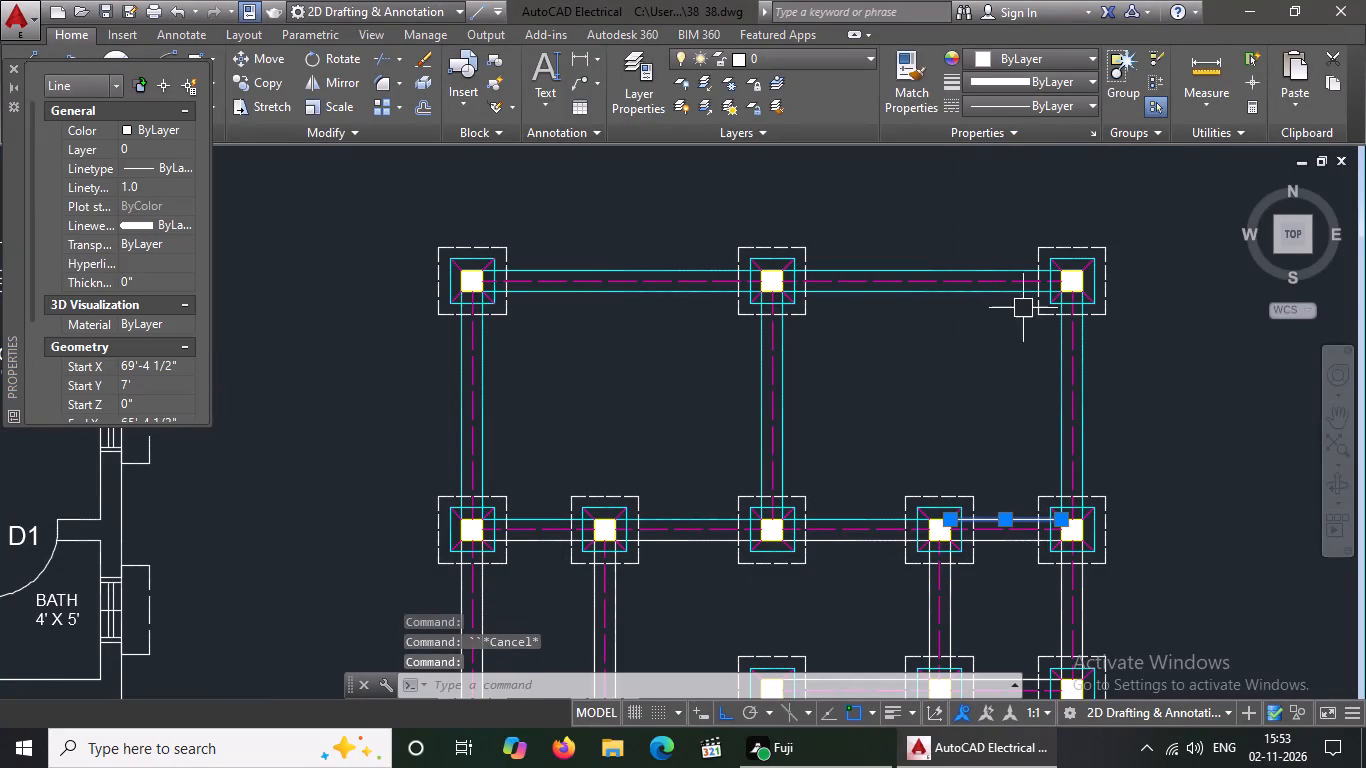
click(1017, 61)
click(1034, 256)
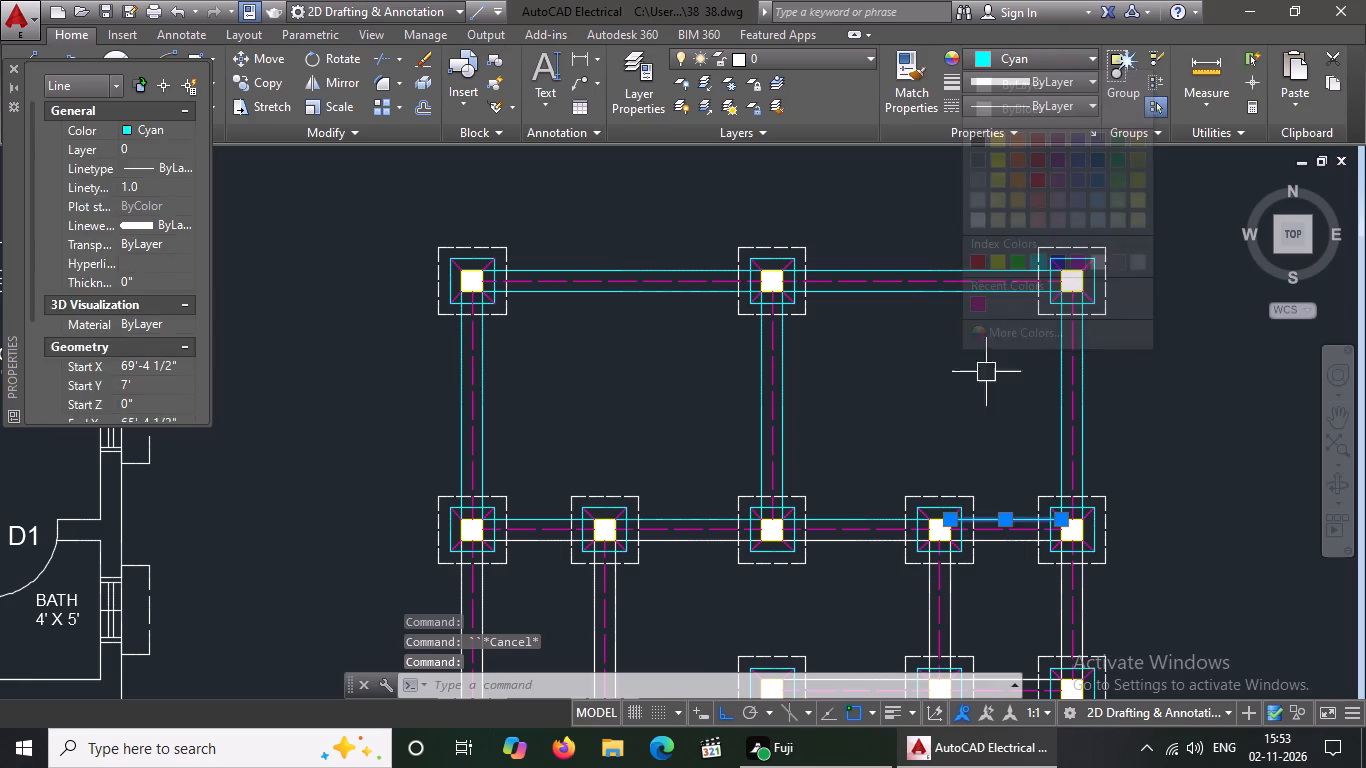
key(Escape)
Change the second row's two lower beam line segments from the leftmost footing to the middle footing to cyan.
click(541, 542)
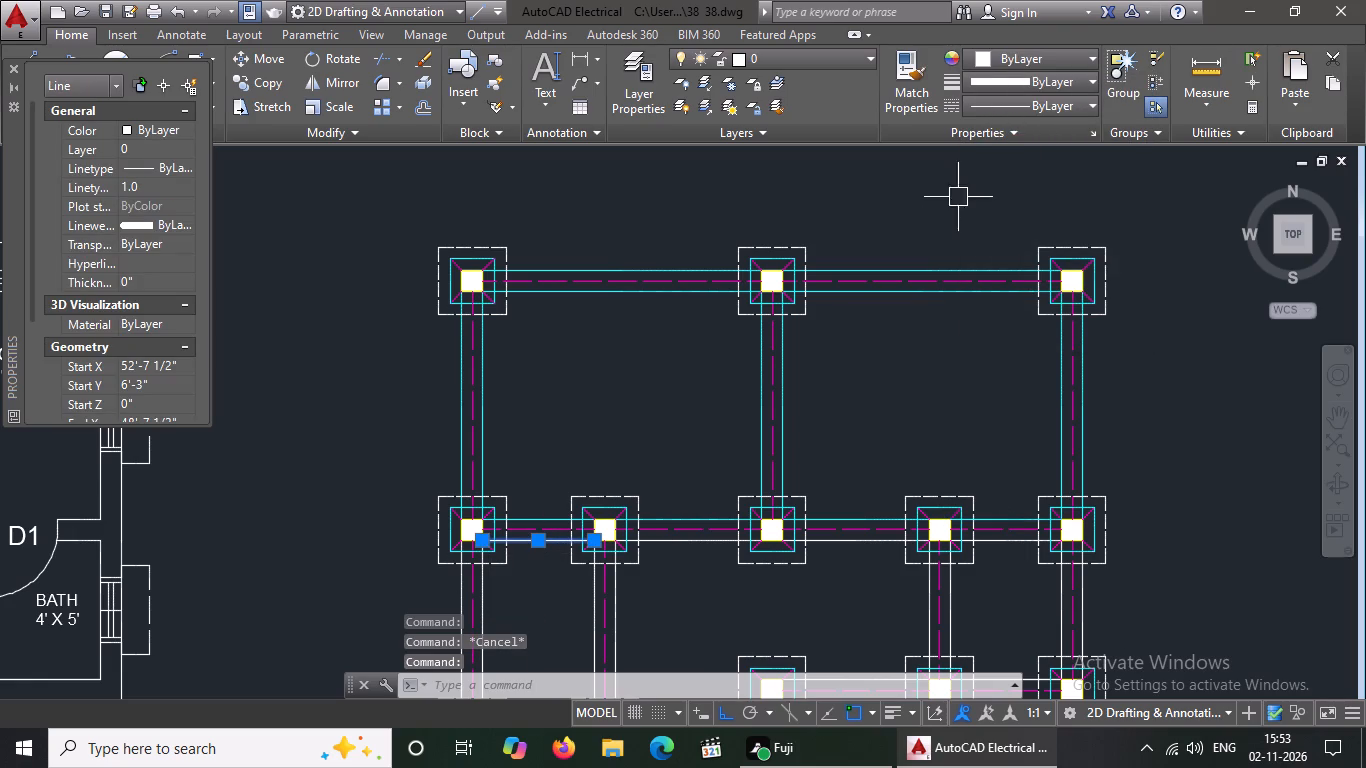
click(1053, 56)
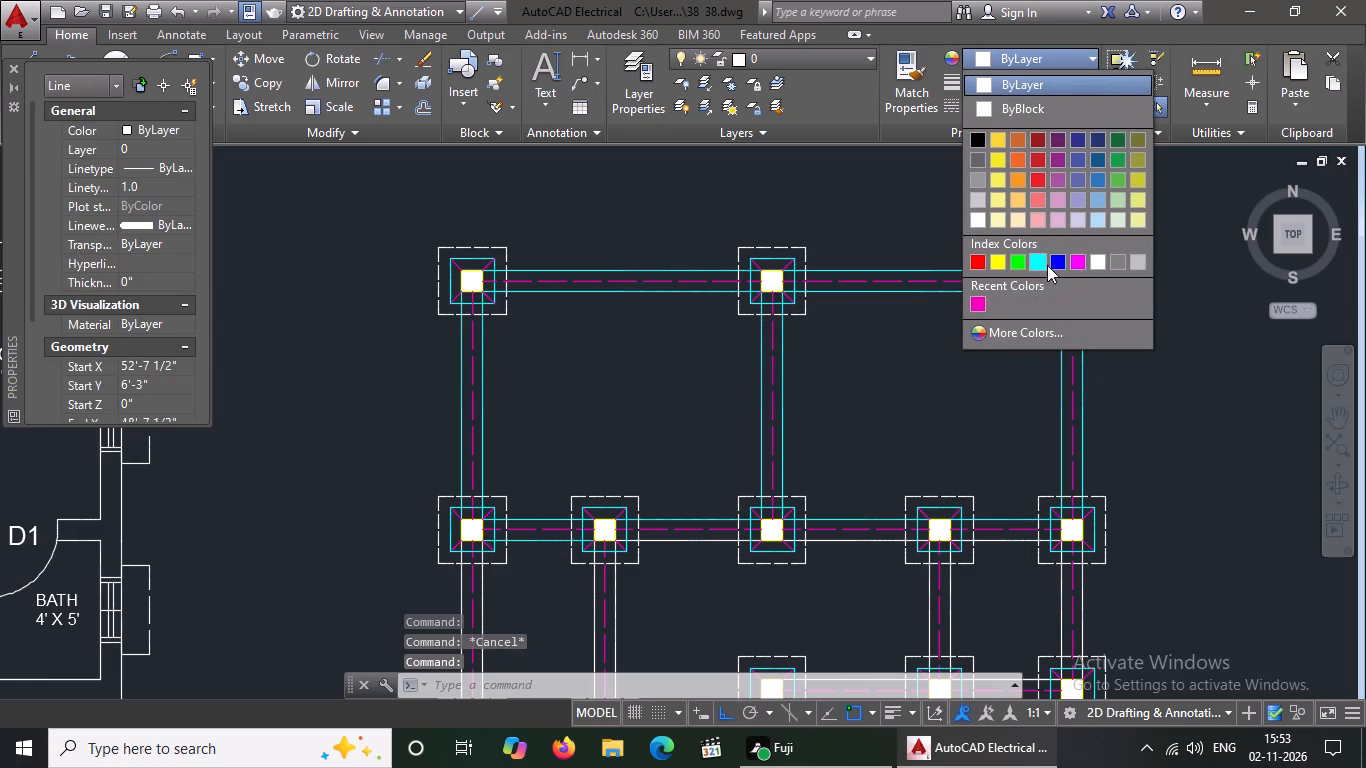
click(1036, 259)
key(Escape)
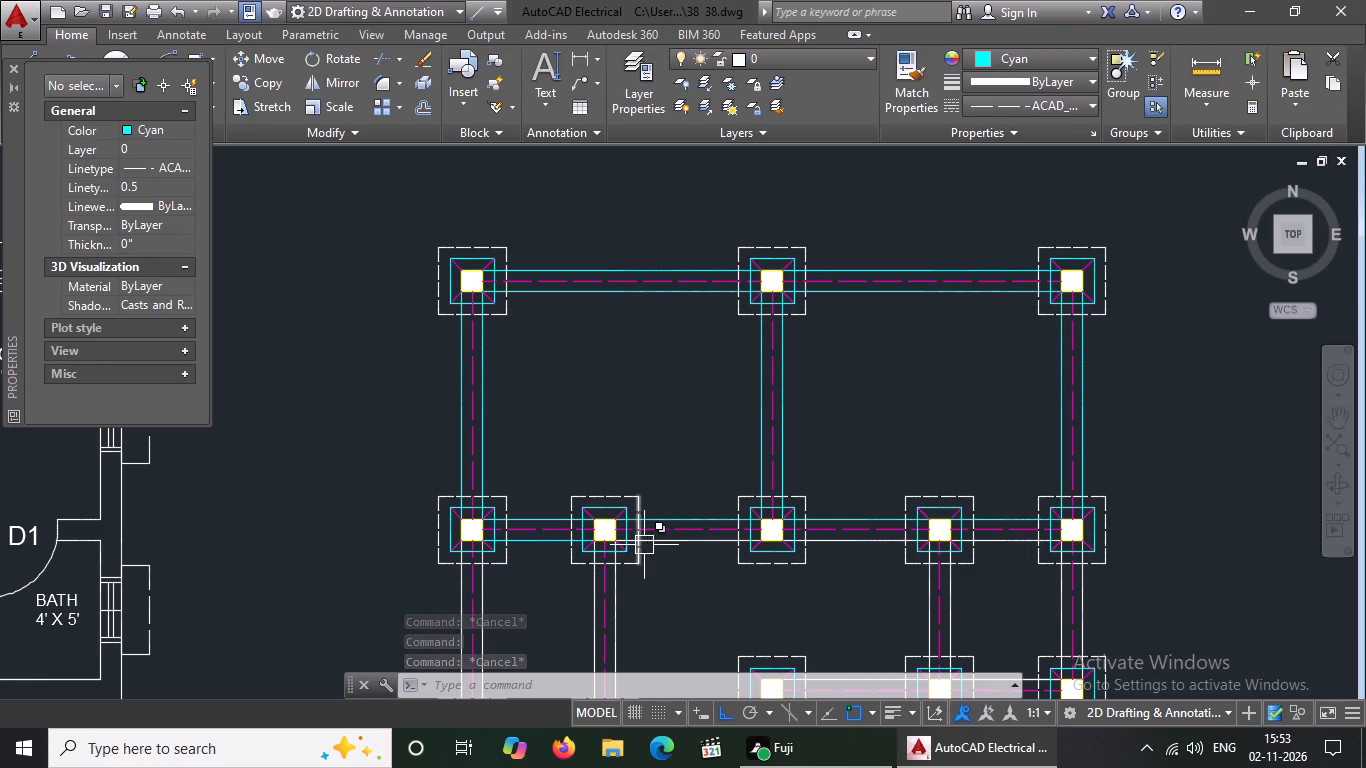
click(681, 550)
click(694, 538)
click(694, 538)
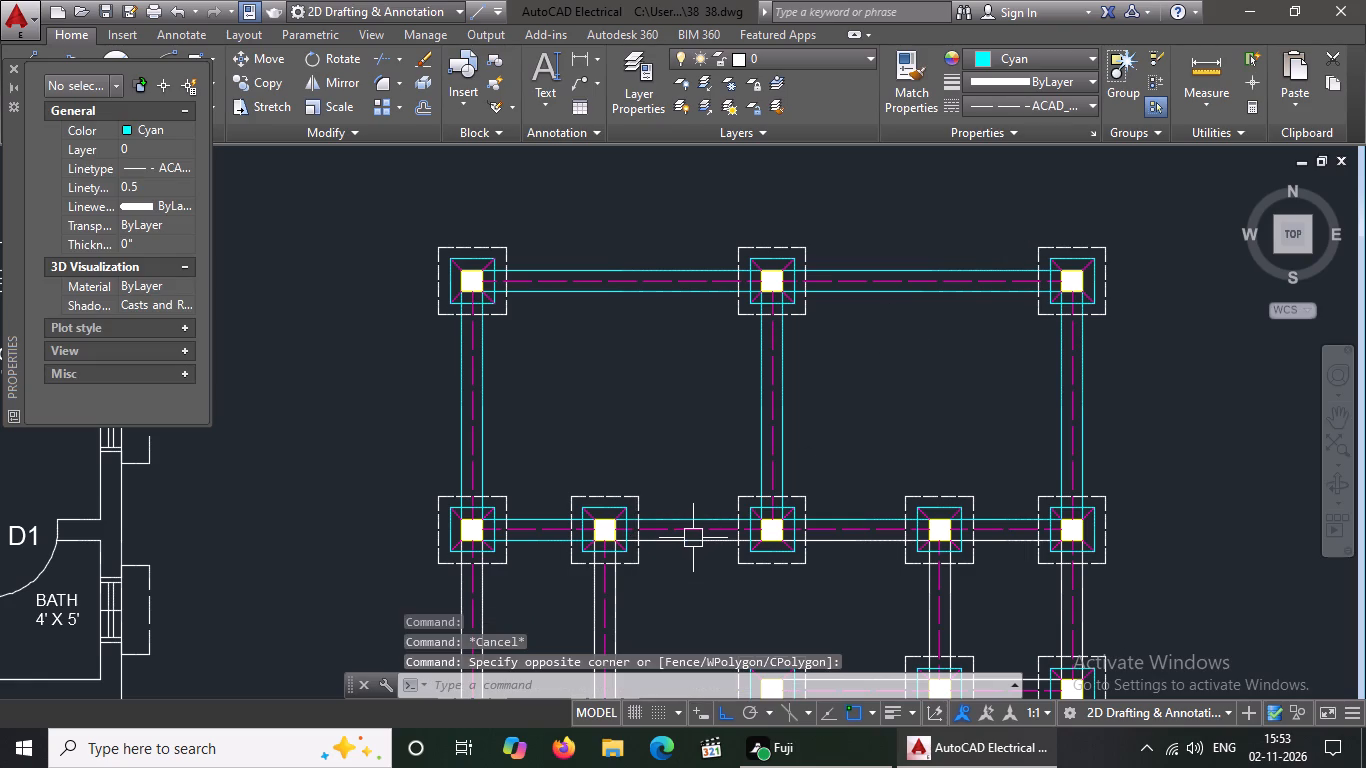
click(692, 543)
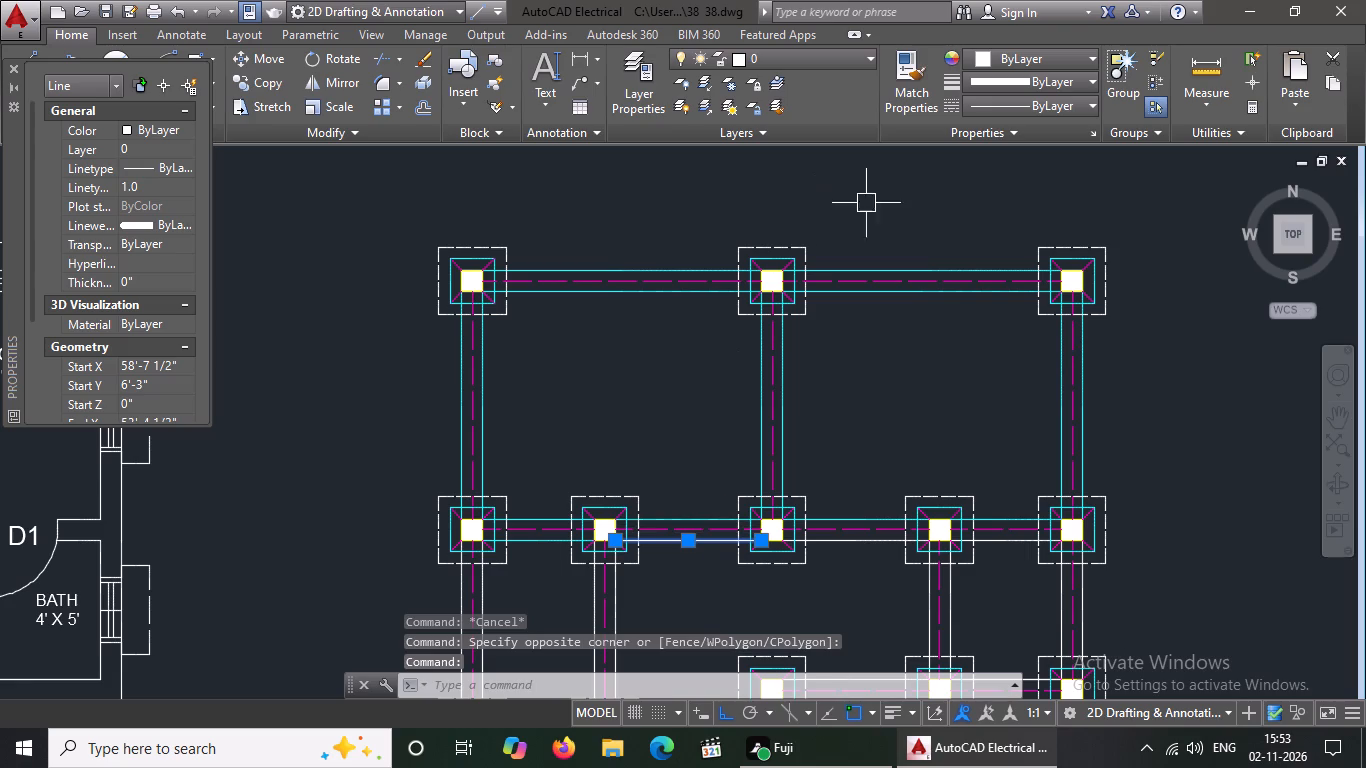
click(994, 53)
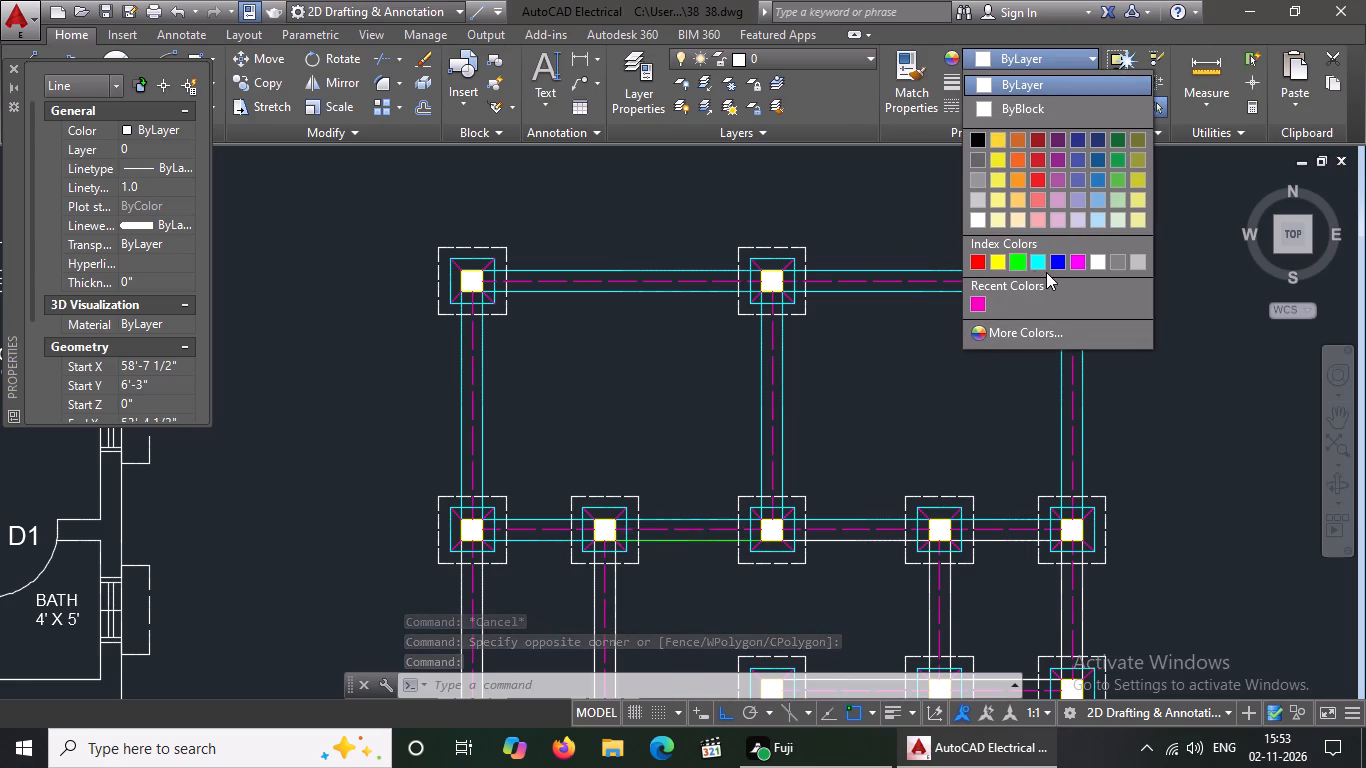
click(1041, 253)
key(Escape)
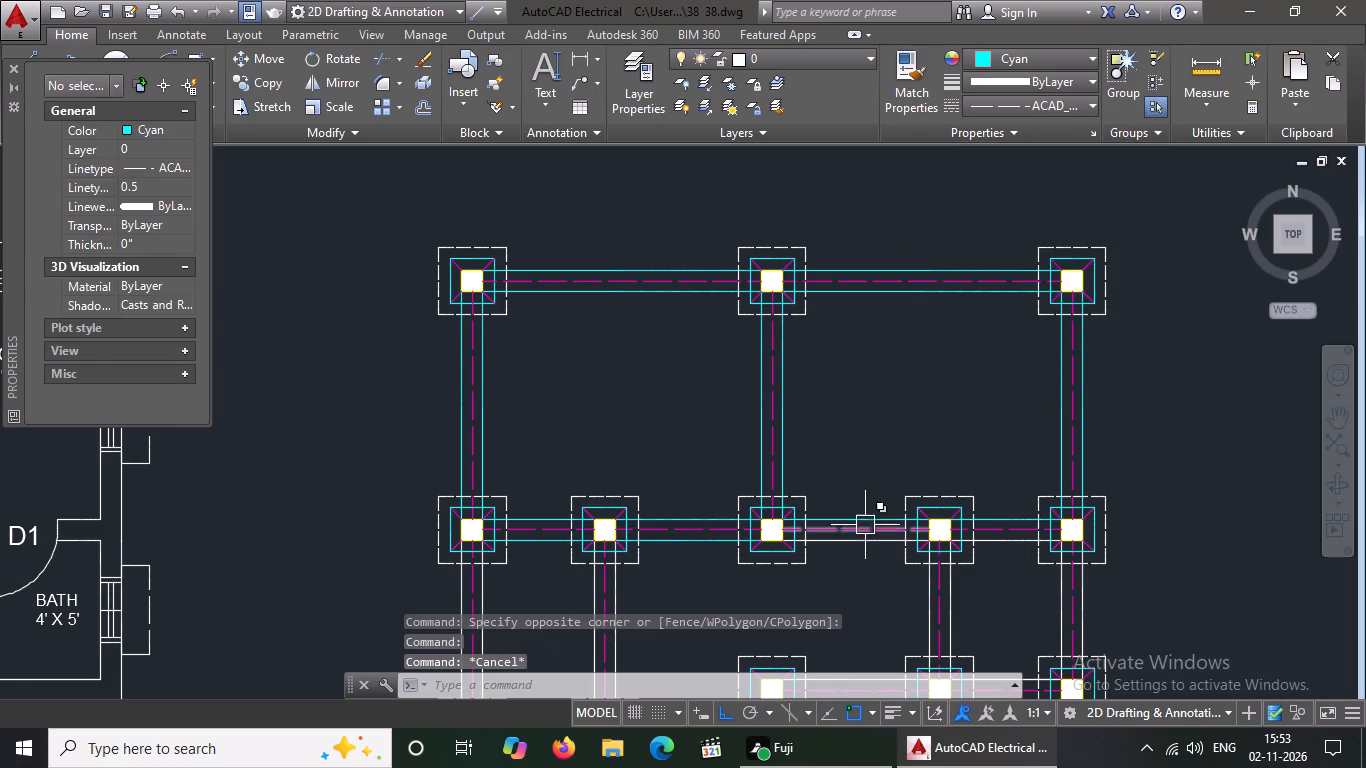
Change the second row's two lower beam line segments from the middle footing to the rightmost footing to cyan.
click(865, 537)
key(Escape)
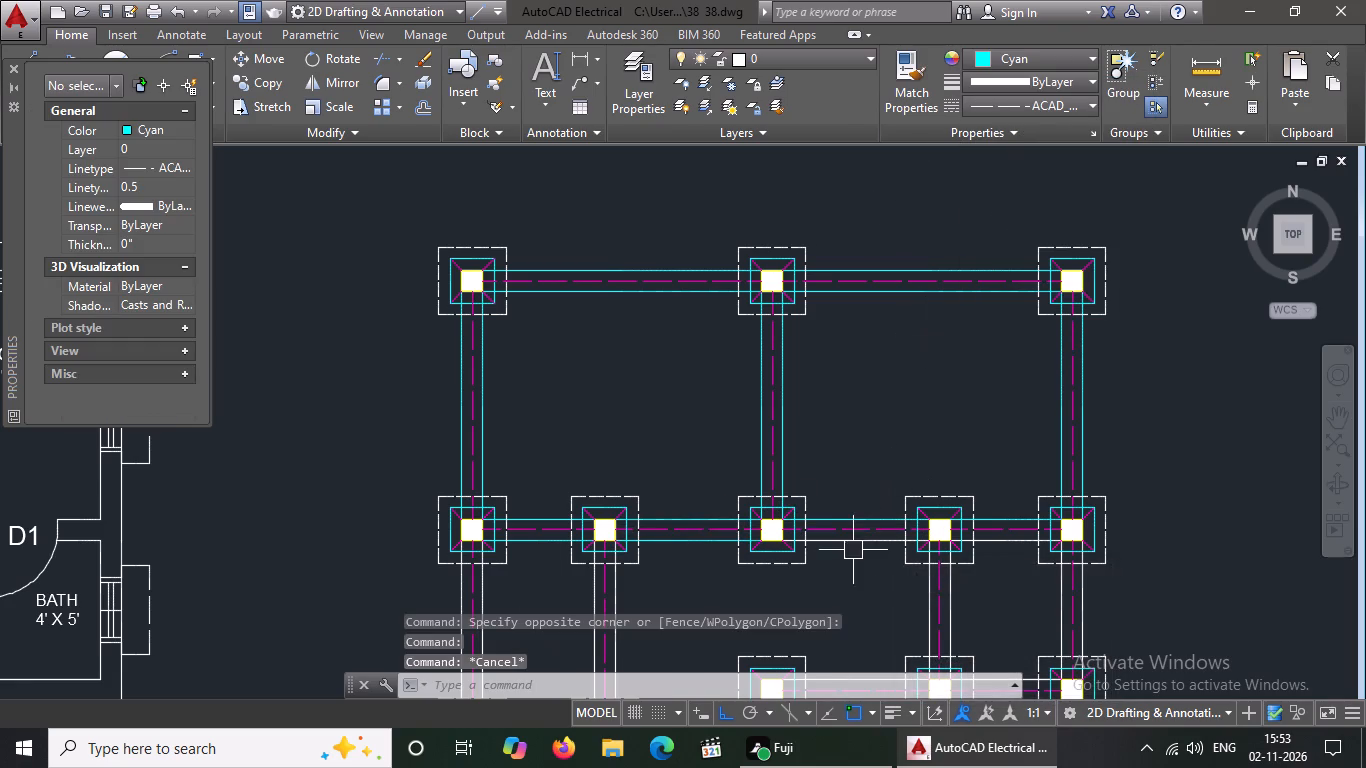
click(860, 540)
click(1058, 54)
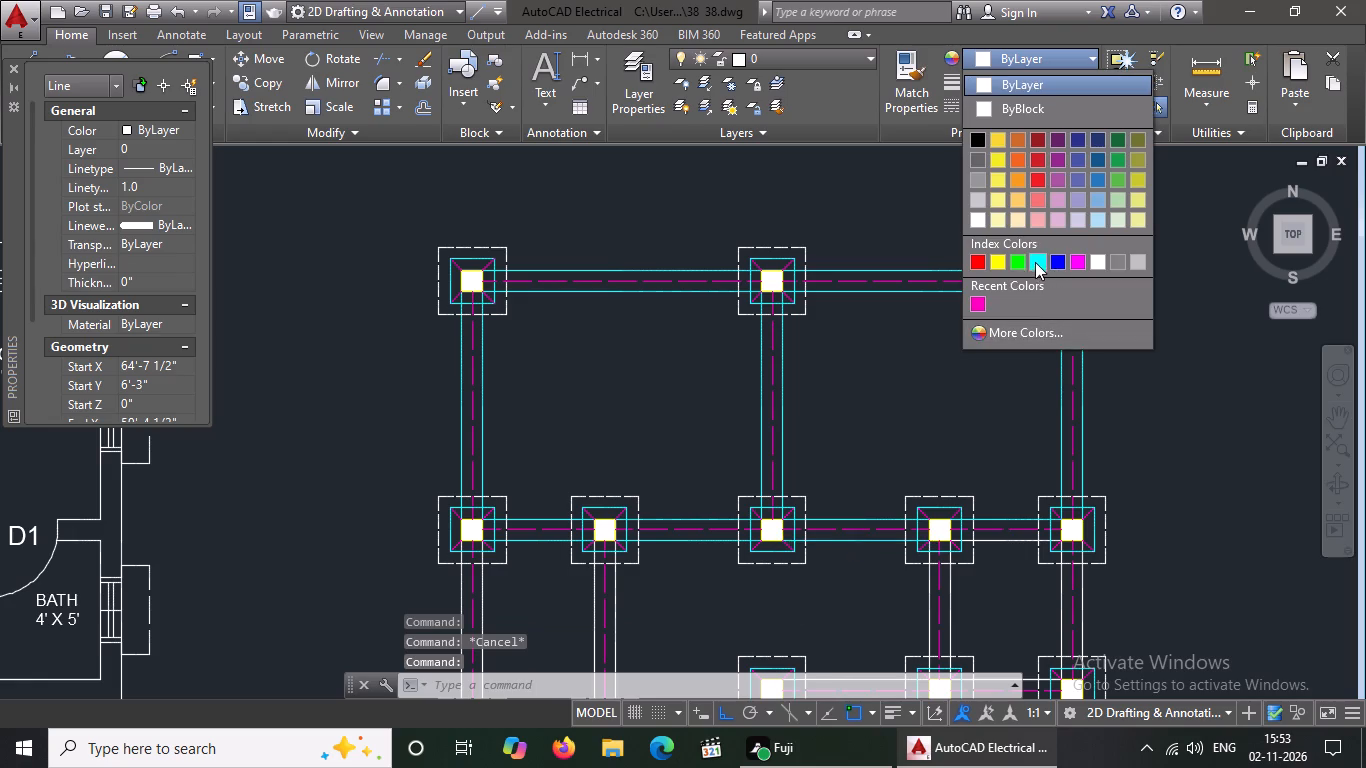
click(1035, 261)
key(Escape)
click(998, 545)
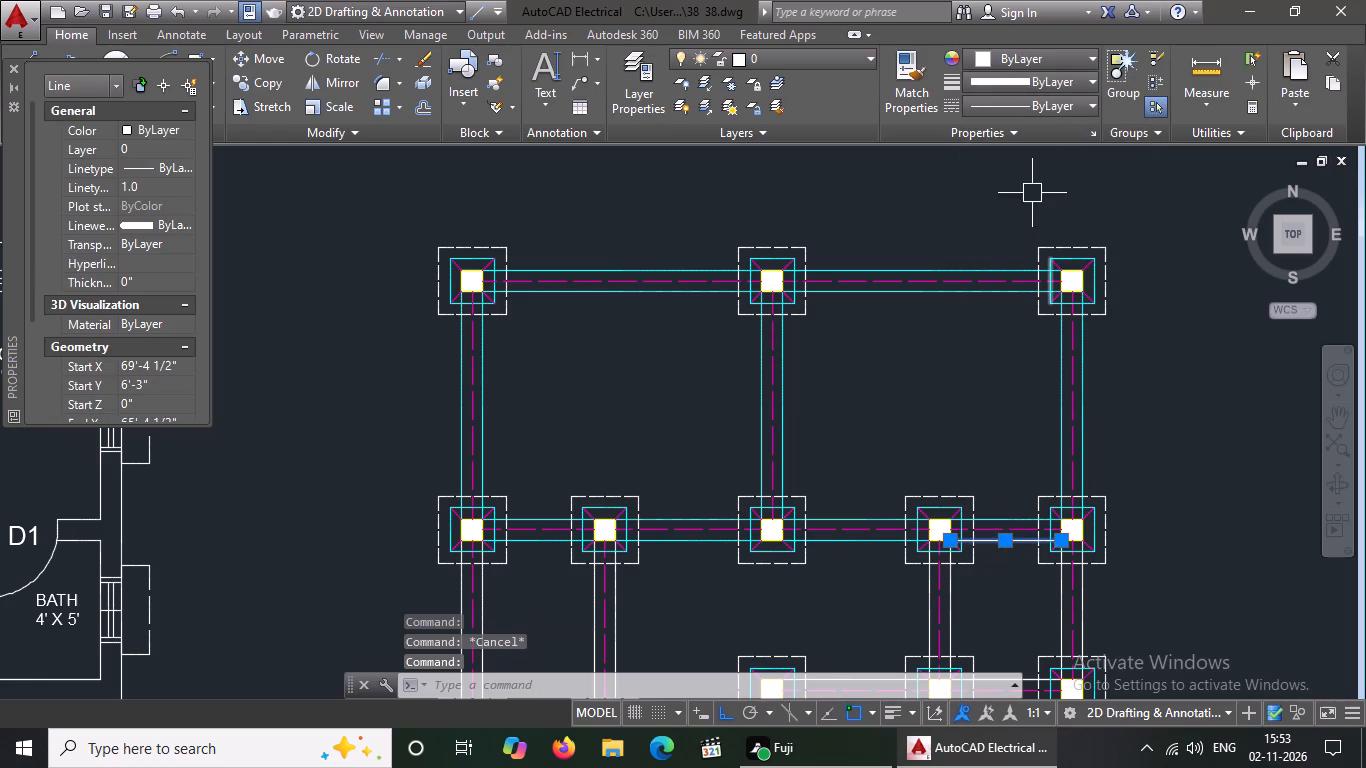
click(1044, 53)
click(1041, 258)
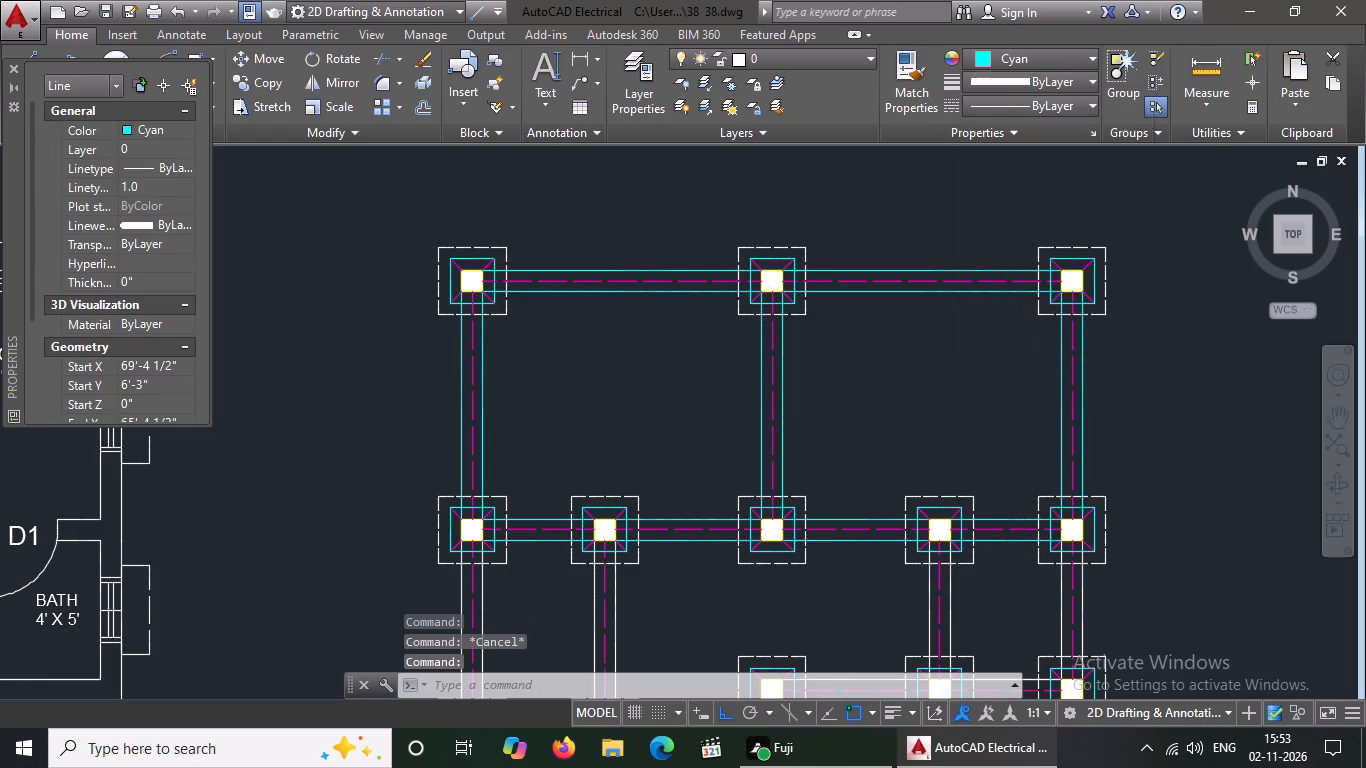
key(Escape)
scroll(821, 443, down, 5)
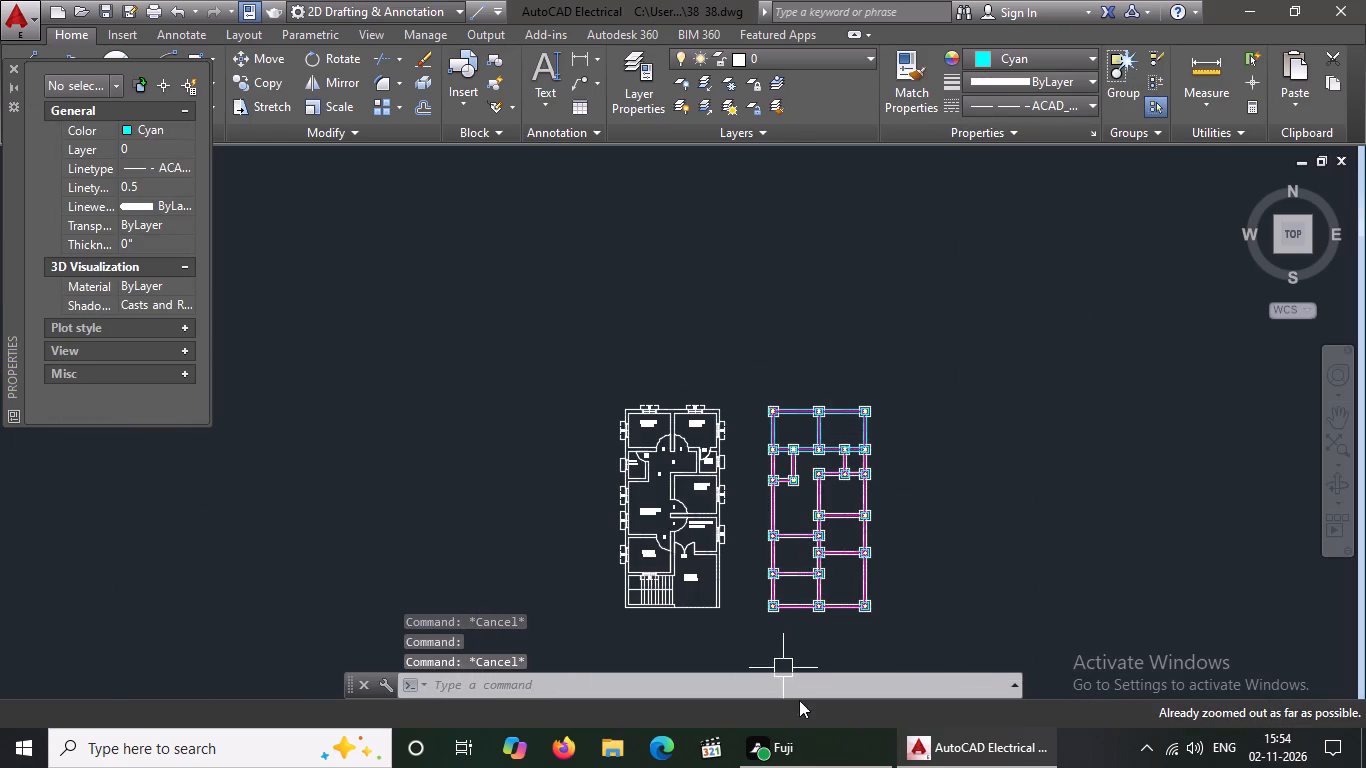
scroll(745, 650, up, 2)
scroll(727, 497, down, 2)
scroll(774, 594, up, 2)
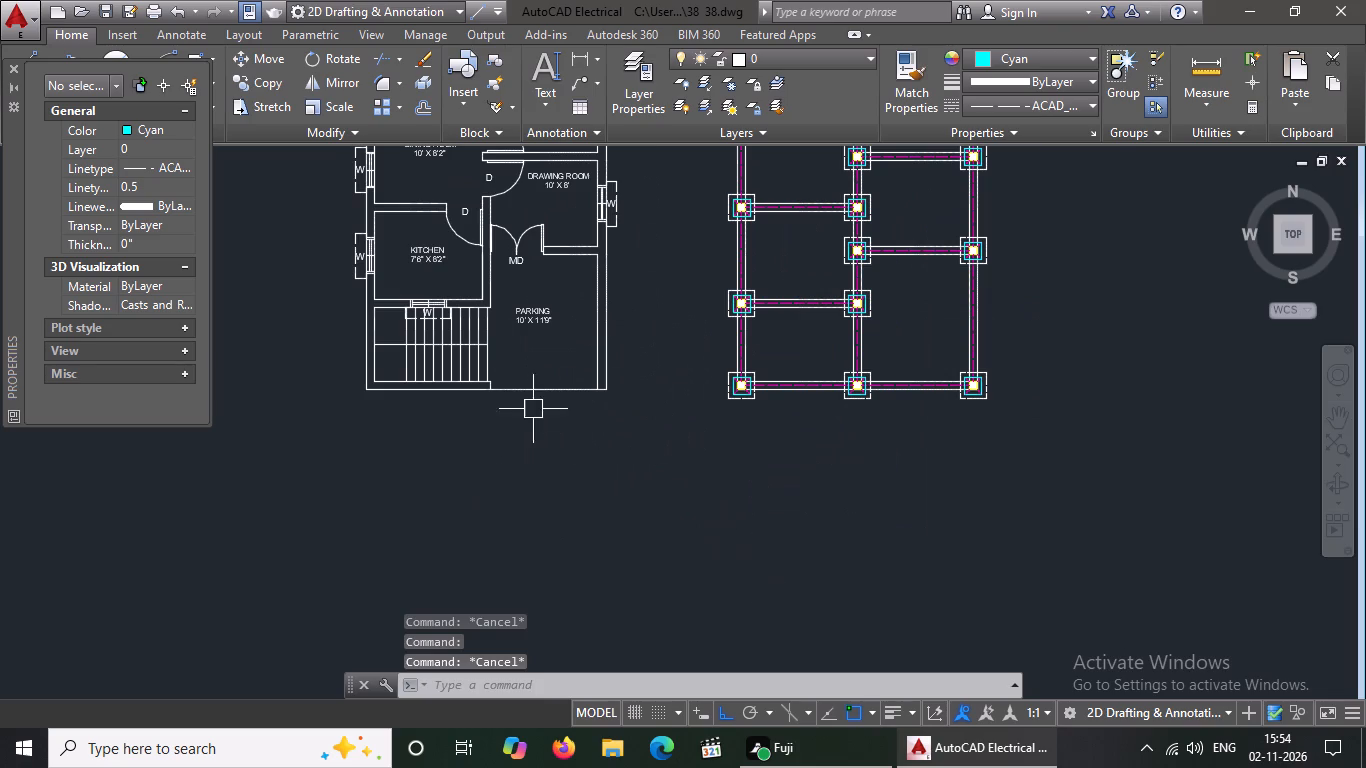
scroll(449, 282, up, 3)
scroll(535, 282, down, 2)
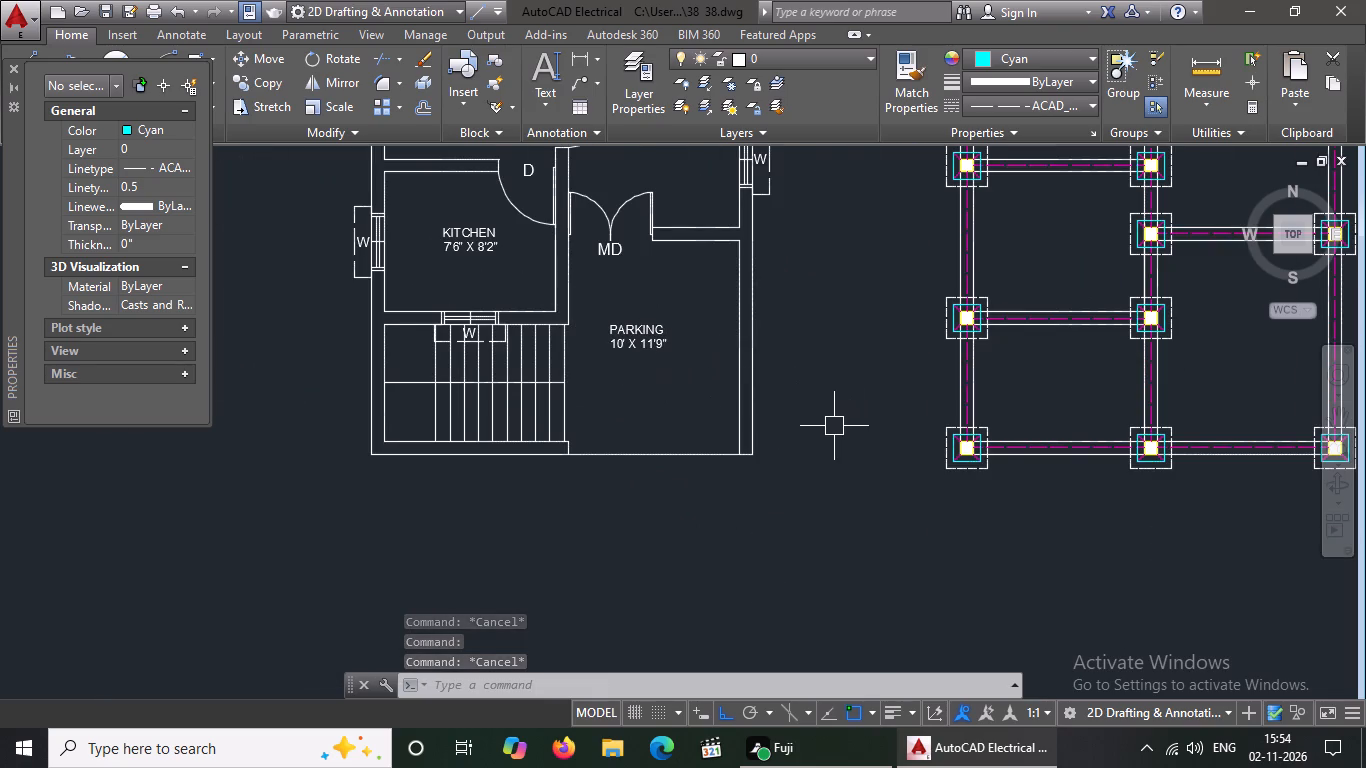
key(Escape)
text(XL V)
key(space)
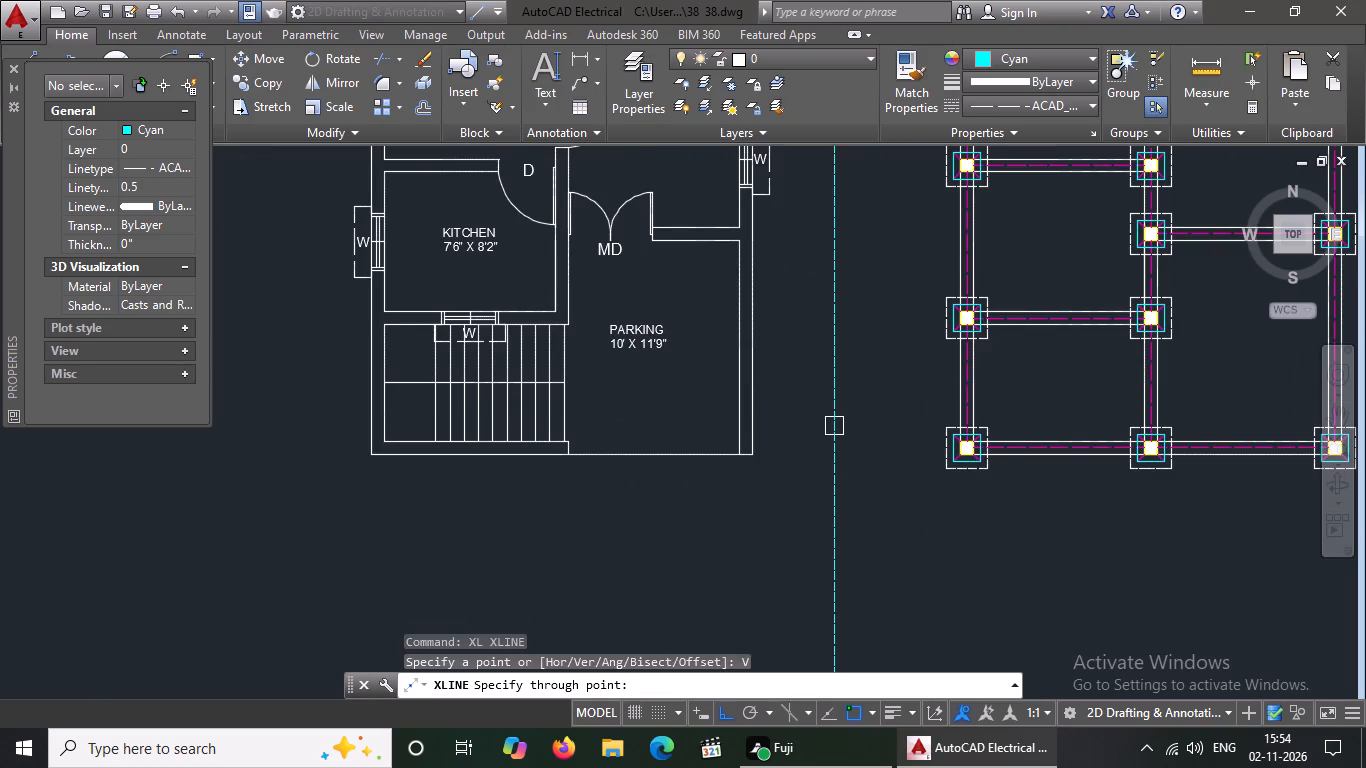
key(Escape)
Set the current linetype and the current object color to ByBlock.
click(1067, 99)
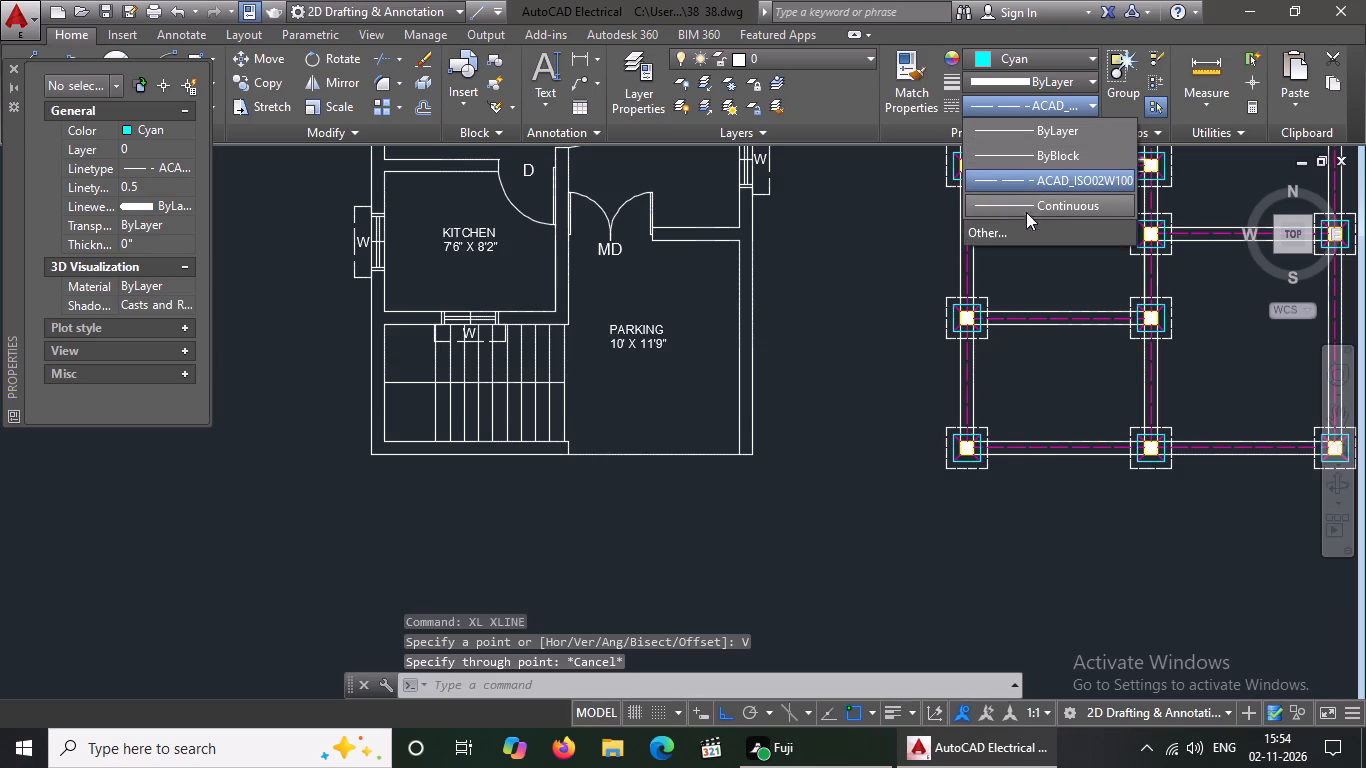
click(1017, 145)
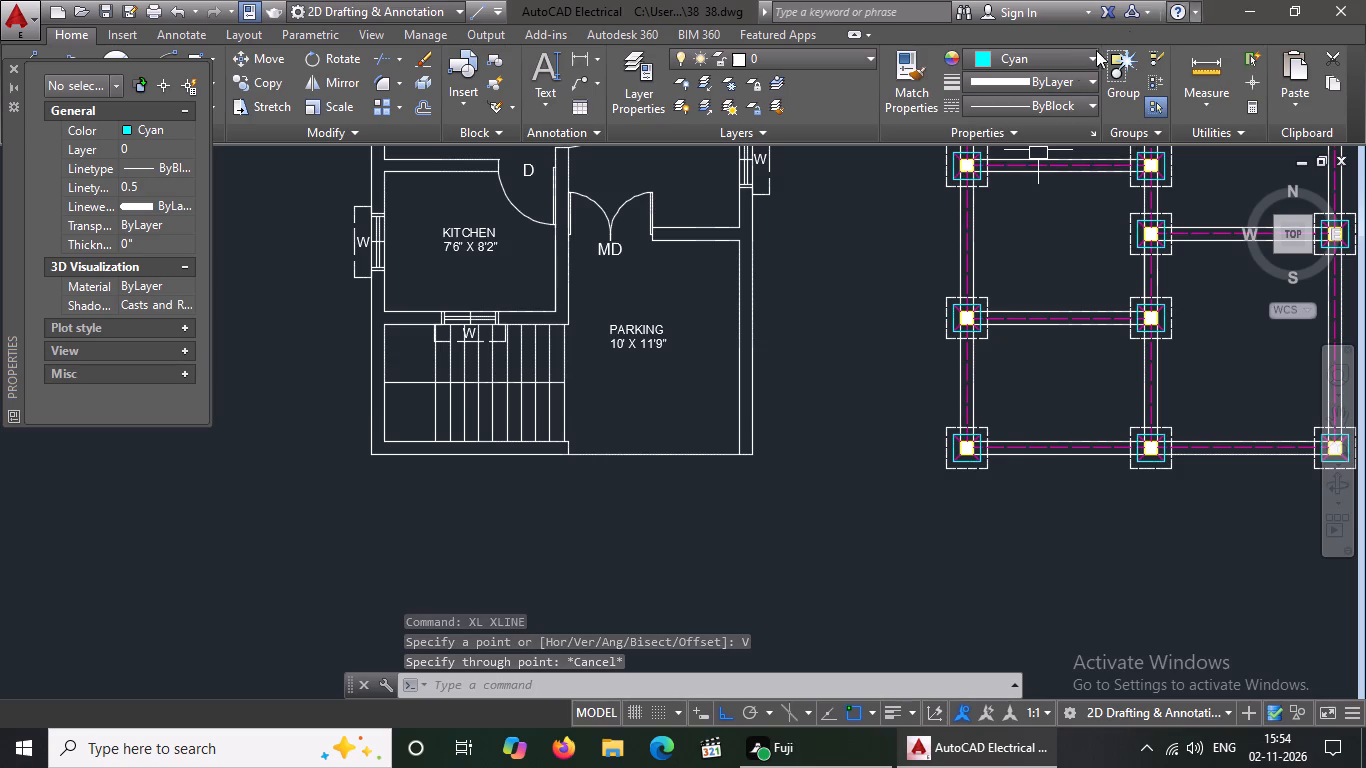
click(1072, 101)
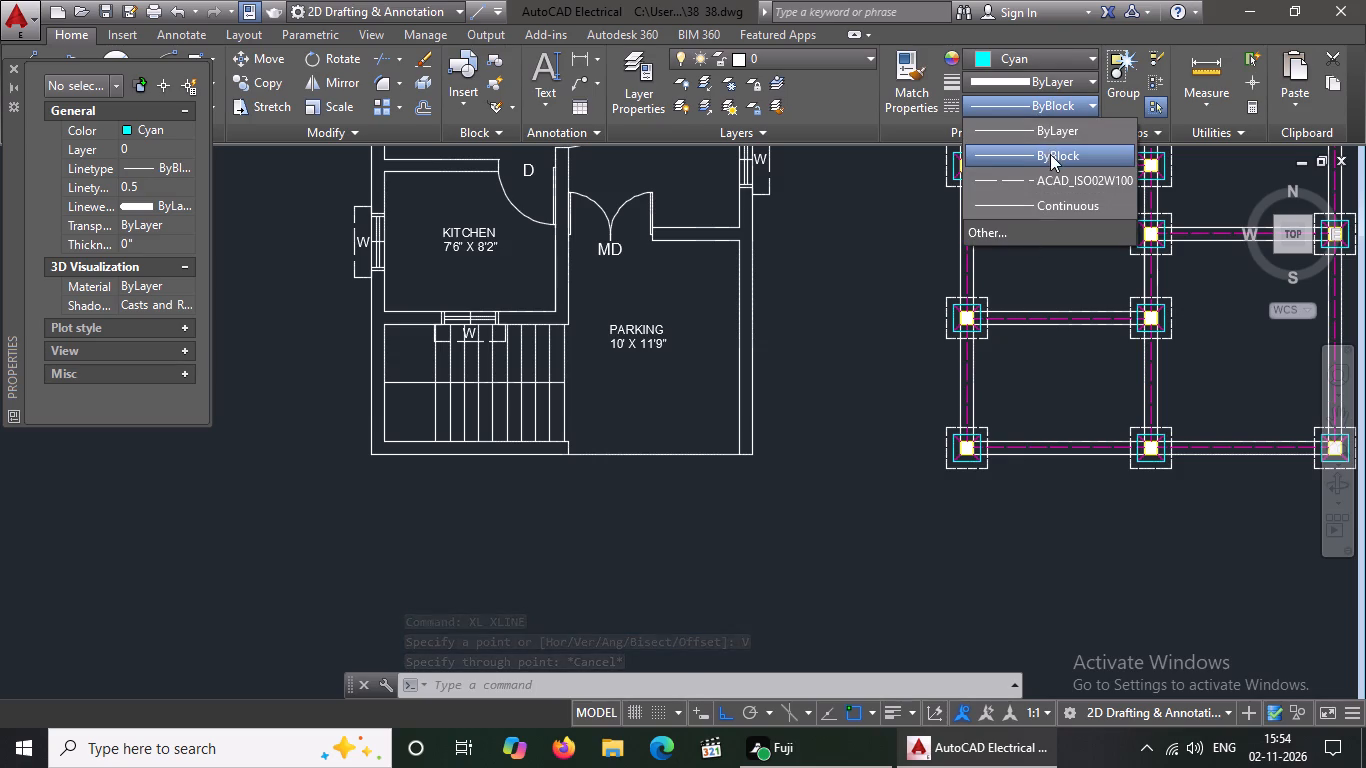
click(1051, 154)
click(1051, 54)
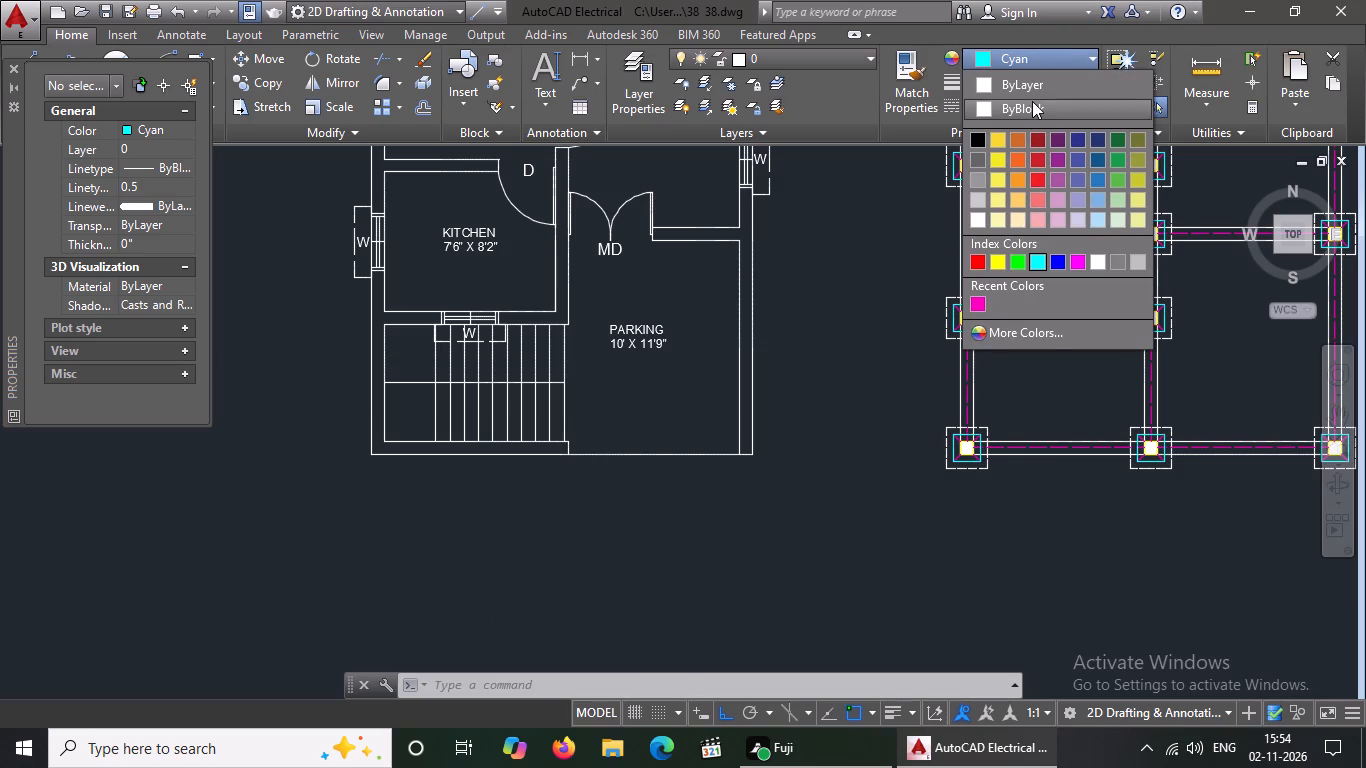
click(1019, 114)
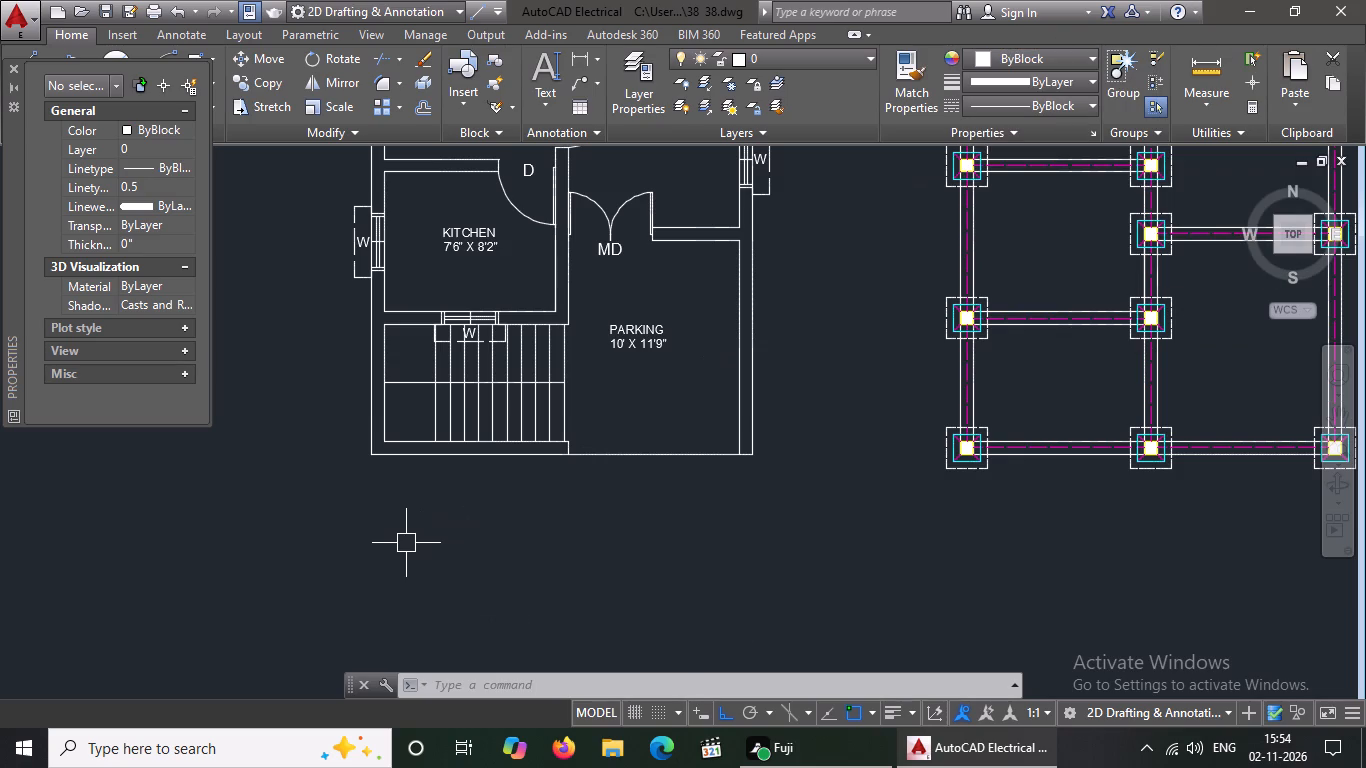
Draw vertical construction lines through the outer and inner faces of the floor plan's left exterior wall beside the staircase.
key(Escape)
text(XL V)
key(space)
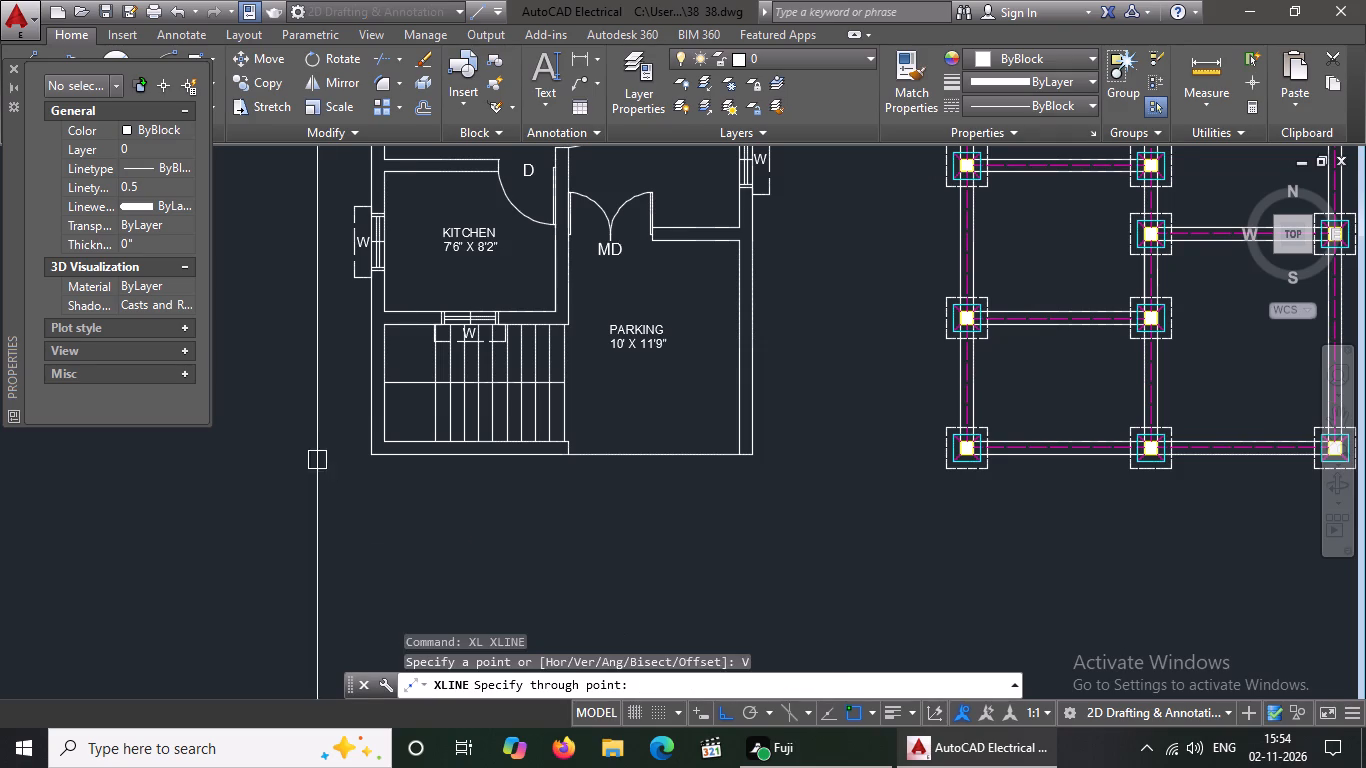
scroll(360, 452, up, 3)
click(404, 464)
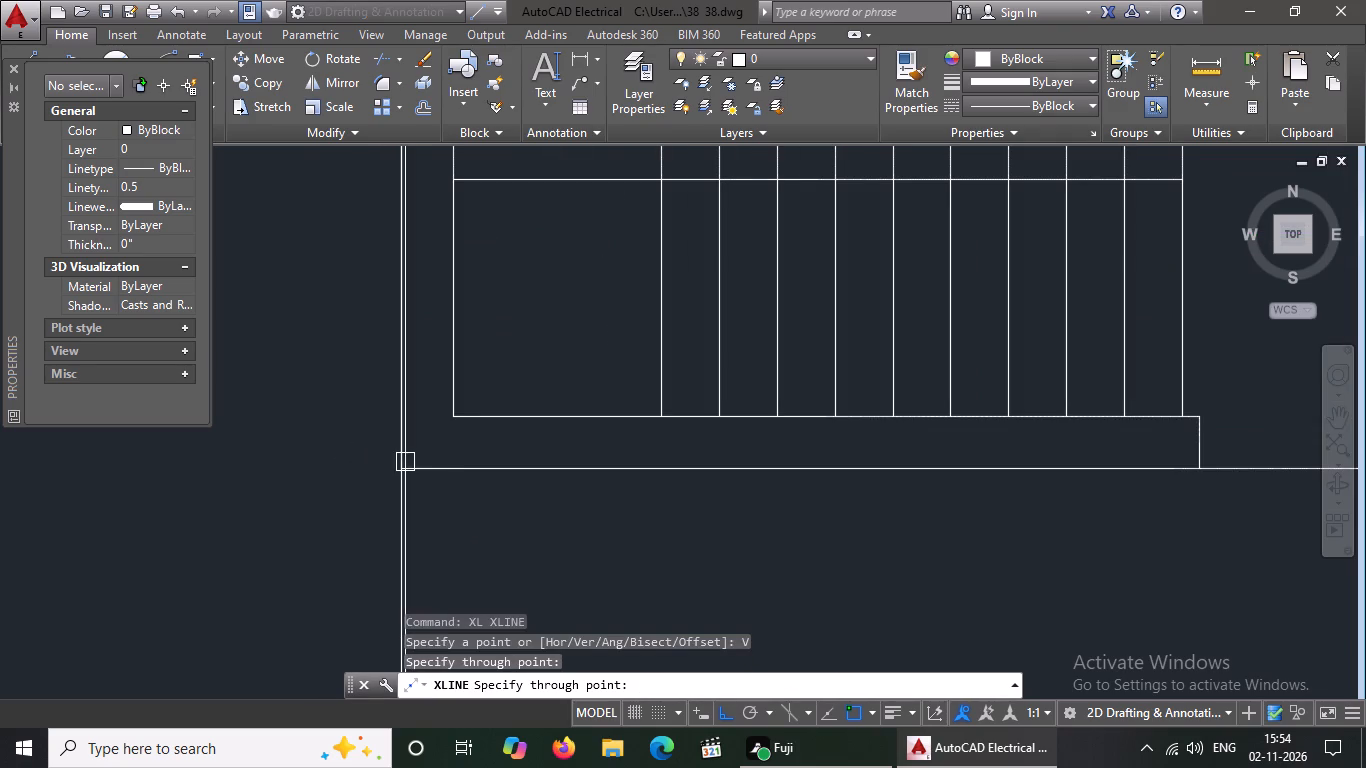
click(453, 412)
Add vertical construction lines through the left shade edge and left inner frame edge of the window between kitchen and staircase.
scroll(498, 384, down, 3)
scroll(674, 337, up, 1)
scroll(672, 350, down, 1)
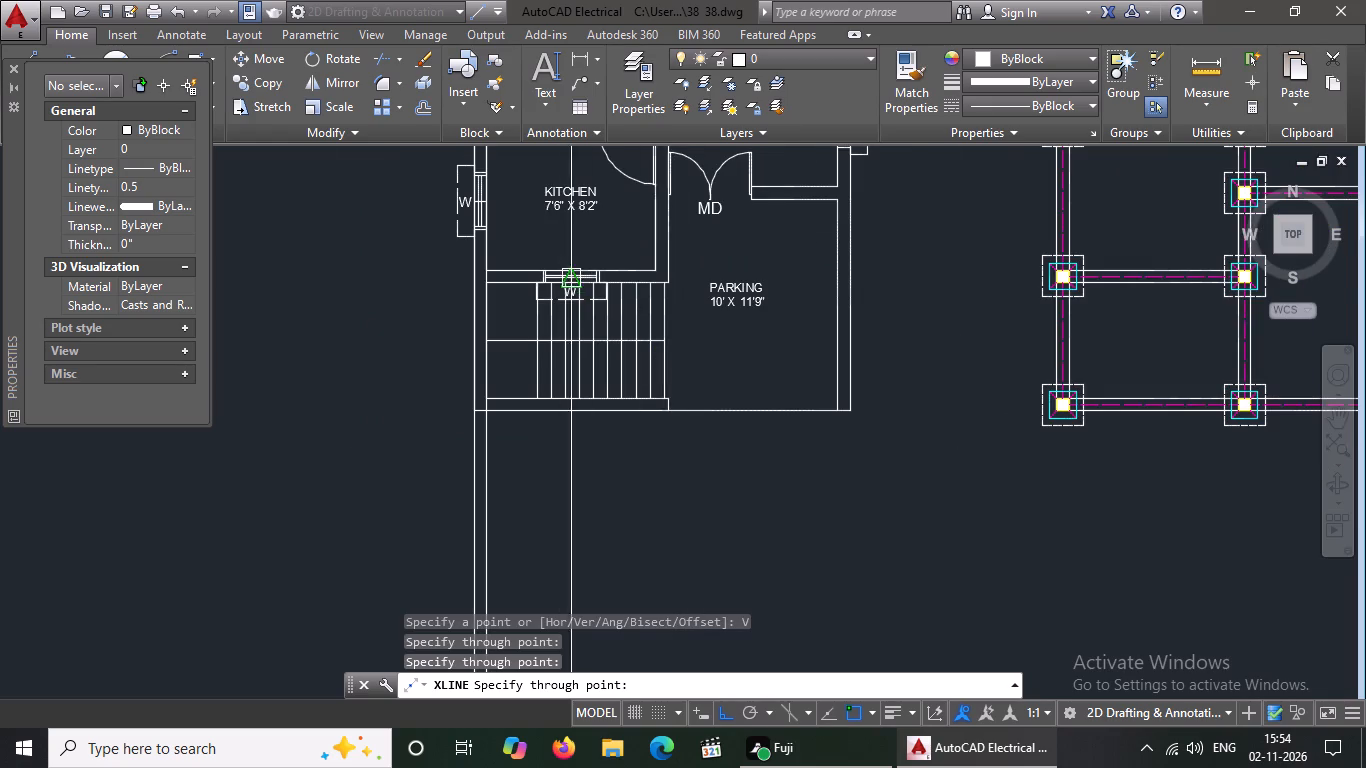
scroll(563, 274, up, 2)
scroll(474, 288, up, 2)
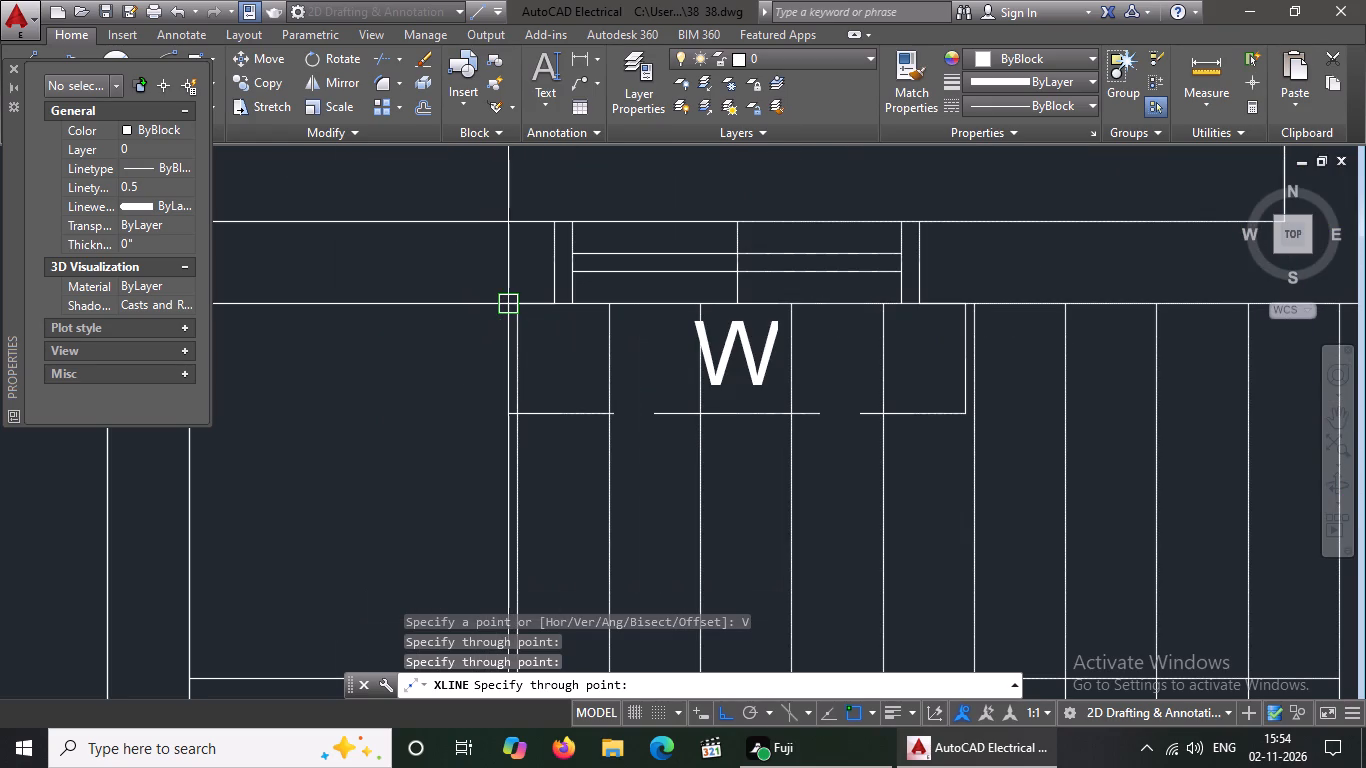
click(504, 312)
click(575, 302)
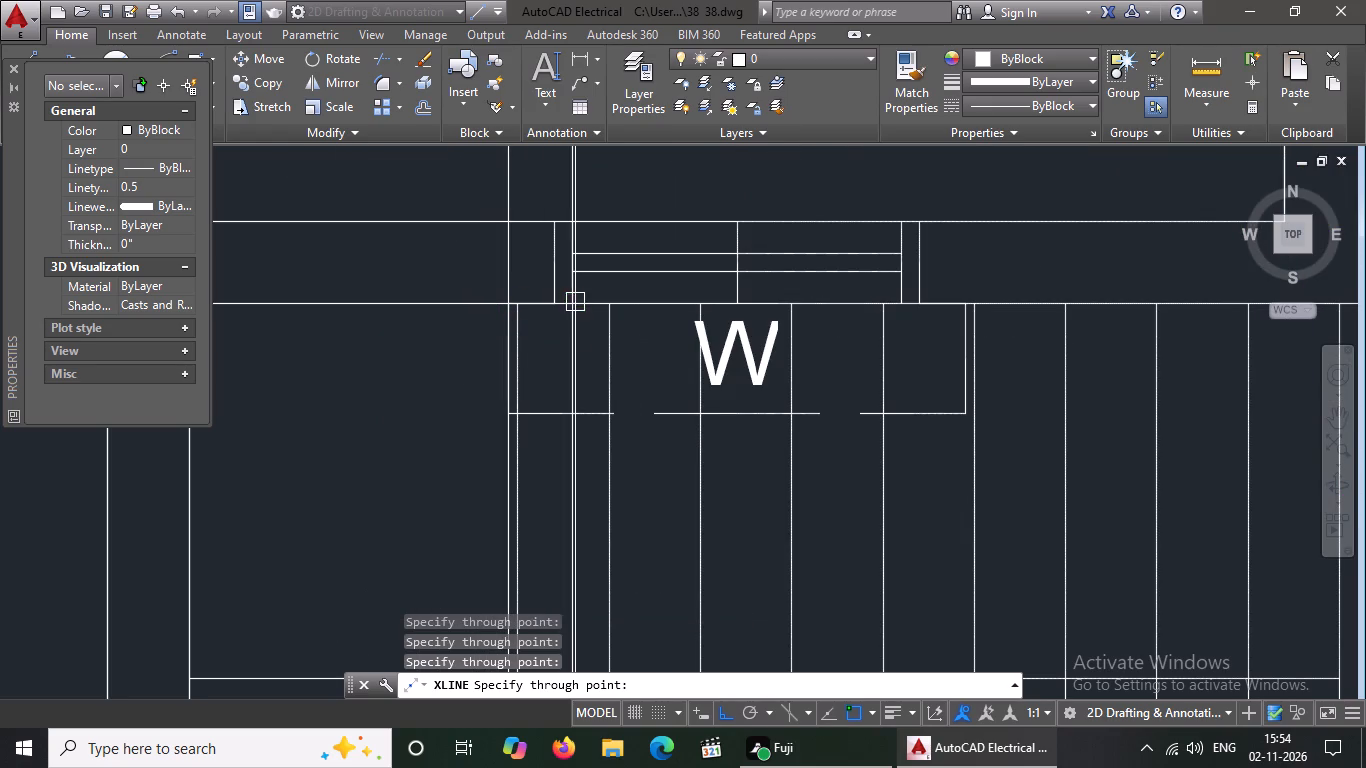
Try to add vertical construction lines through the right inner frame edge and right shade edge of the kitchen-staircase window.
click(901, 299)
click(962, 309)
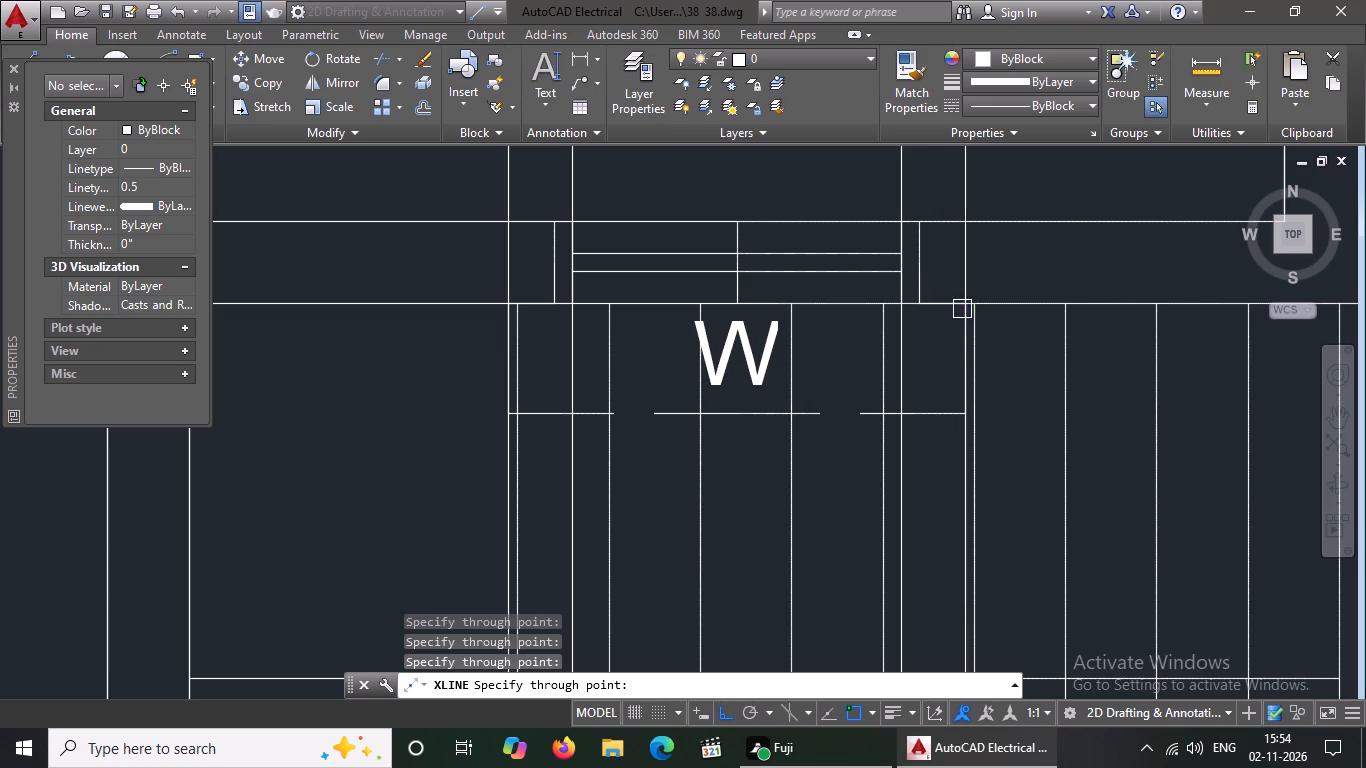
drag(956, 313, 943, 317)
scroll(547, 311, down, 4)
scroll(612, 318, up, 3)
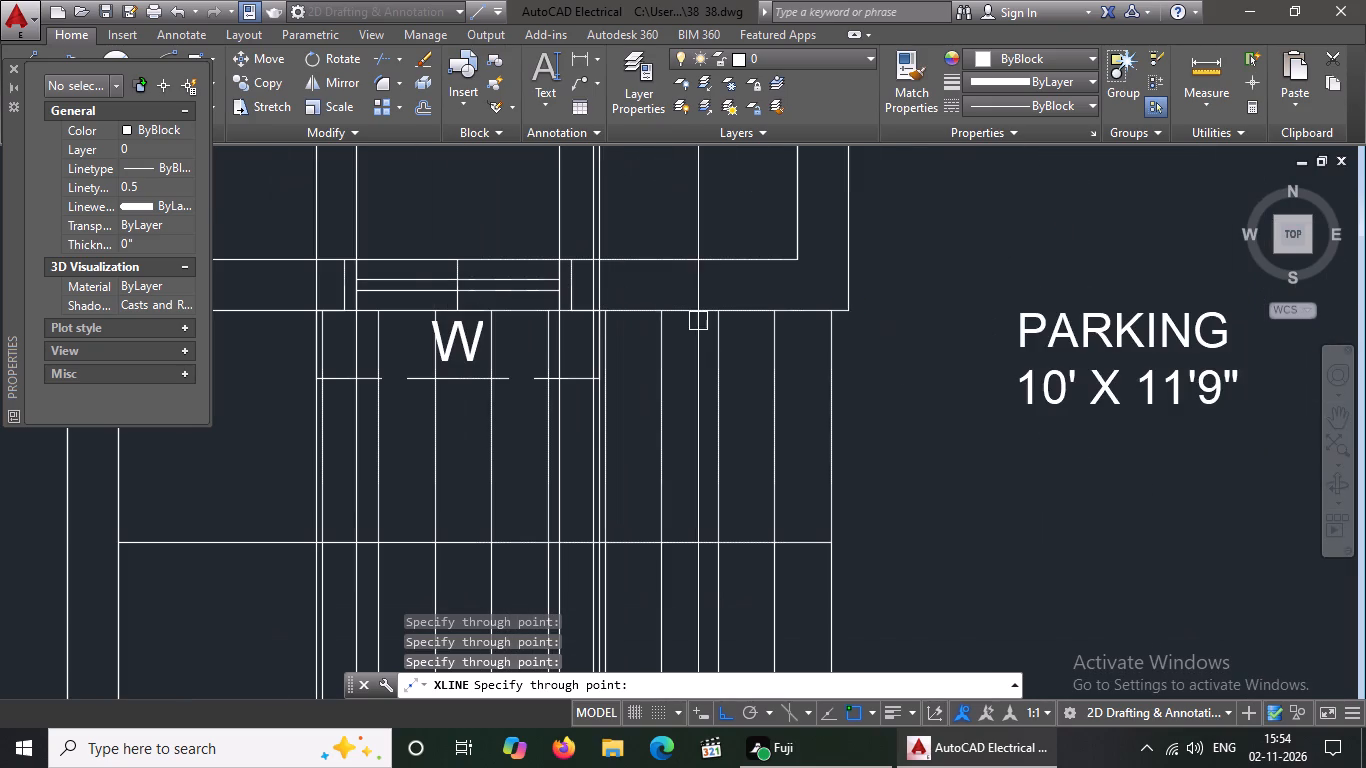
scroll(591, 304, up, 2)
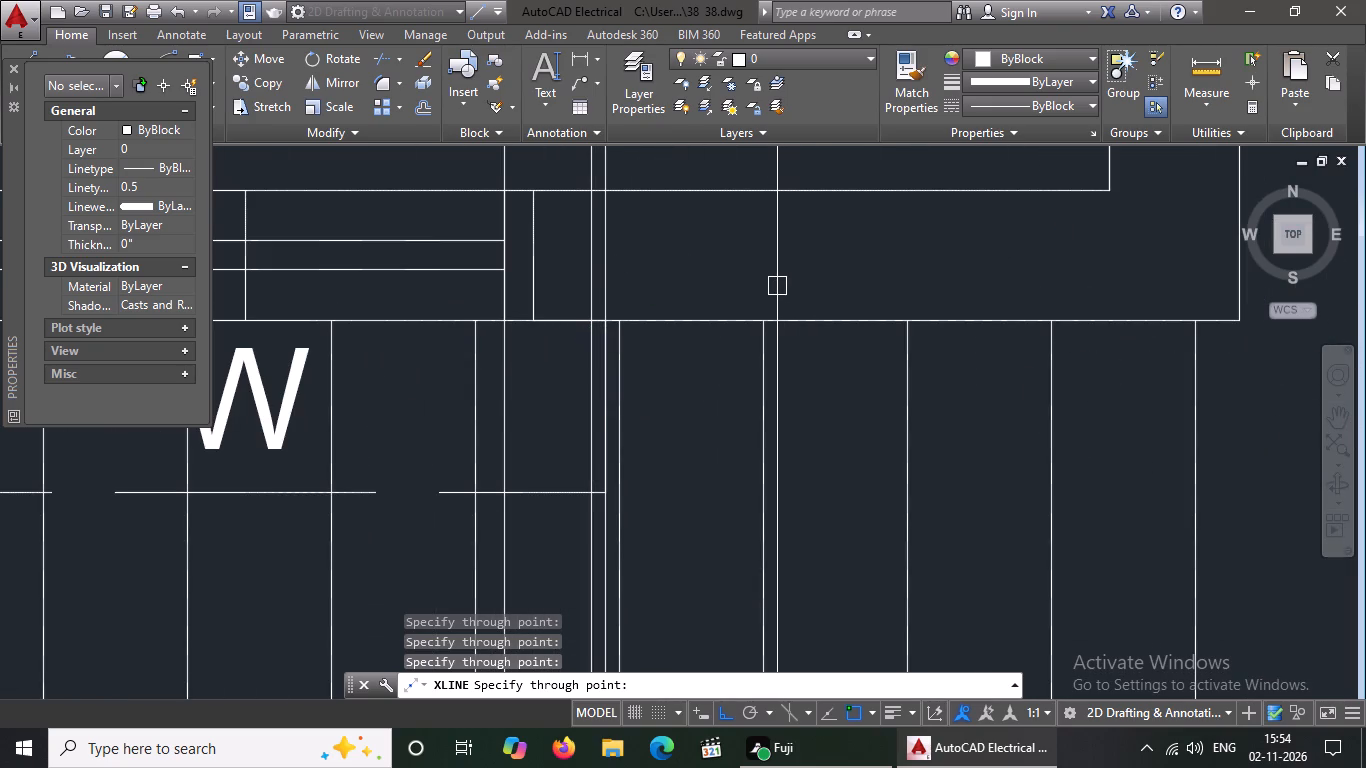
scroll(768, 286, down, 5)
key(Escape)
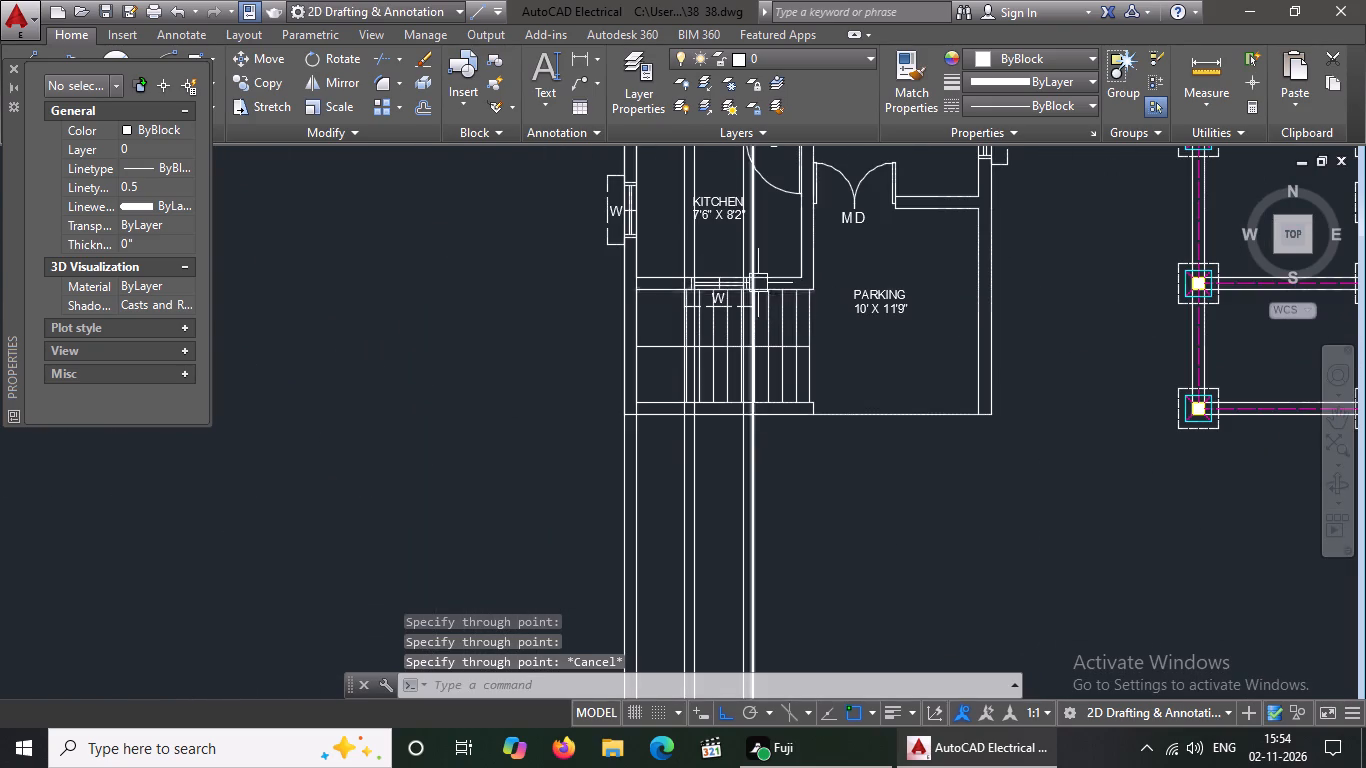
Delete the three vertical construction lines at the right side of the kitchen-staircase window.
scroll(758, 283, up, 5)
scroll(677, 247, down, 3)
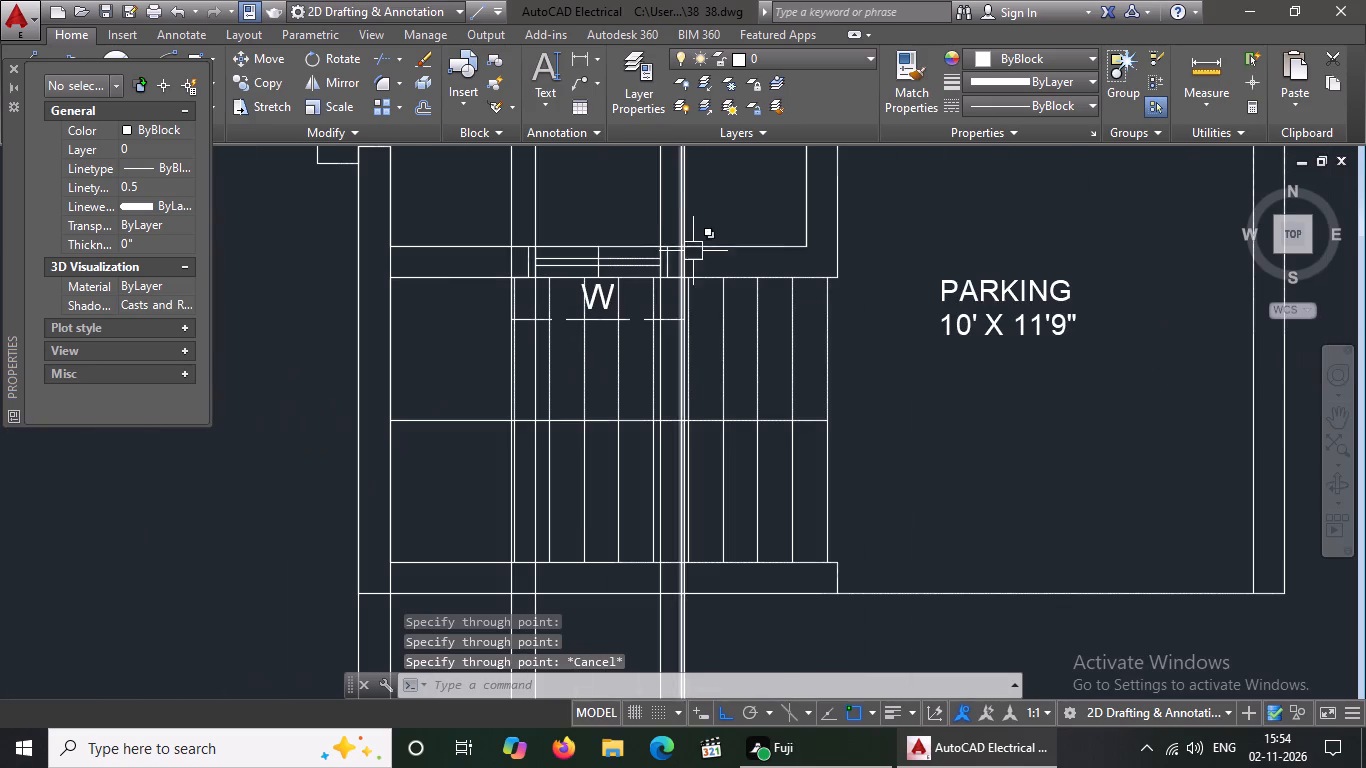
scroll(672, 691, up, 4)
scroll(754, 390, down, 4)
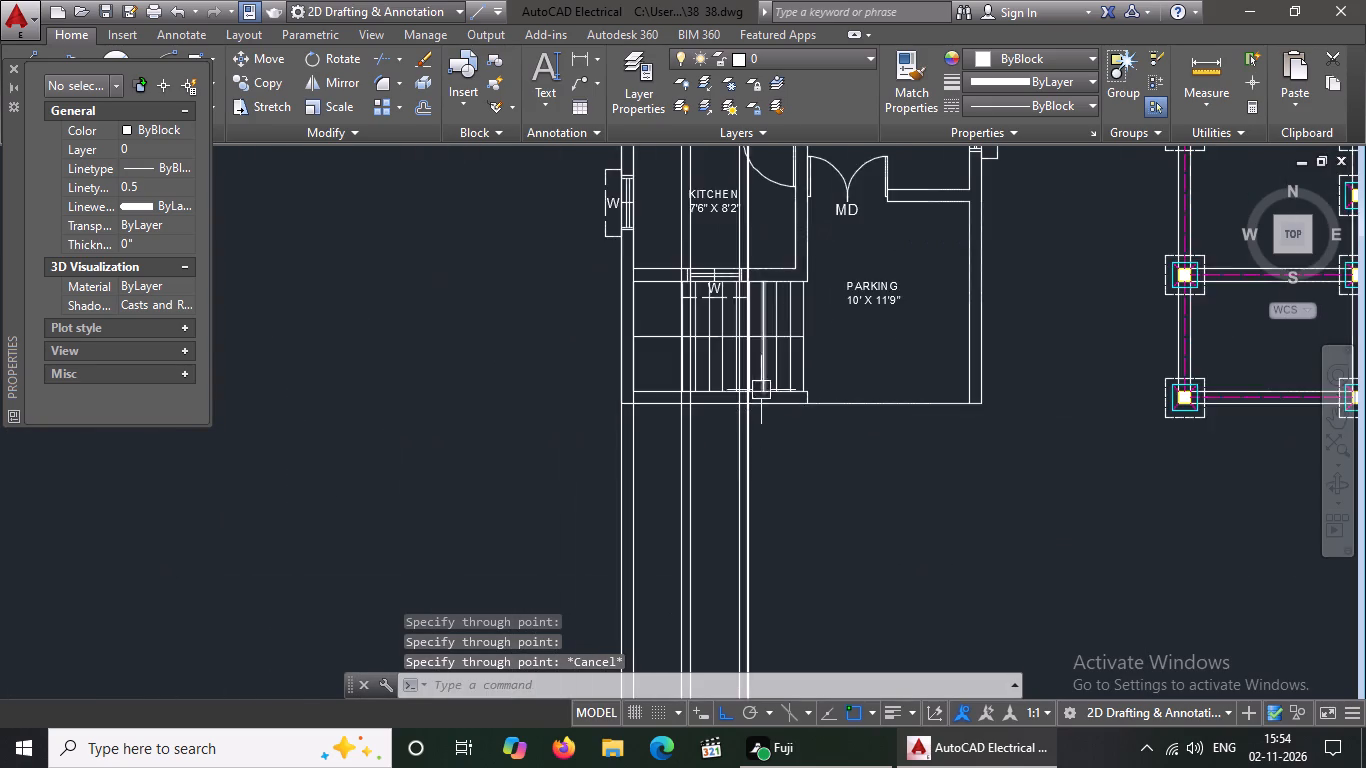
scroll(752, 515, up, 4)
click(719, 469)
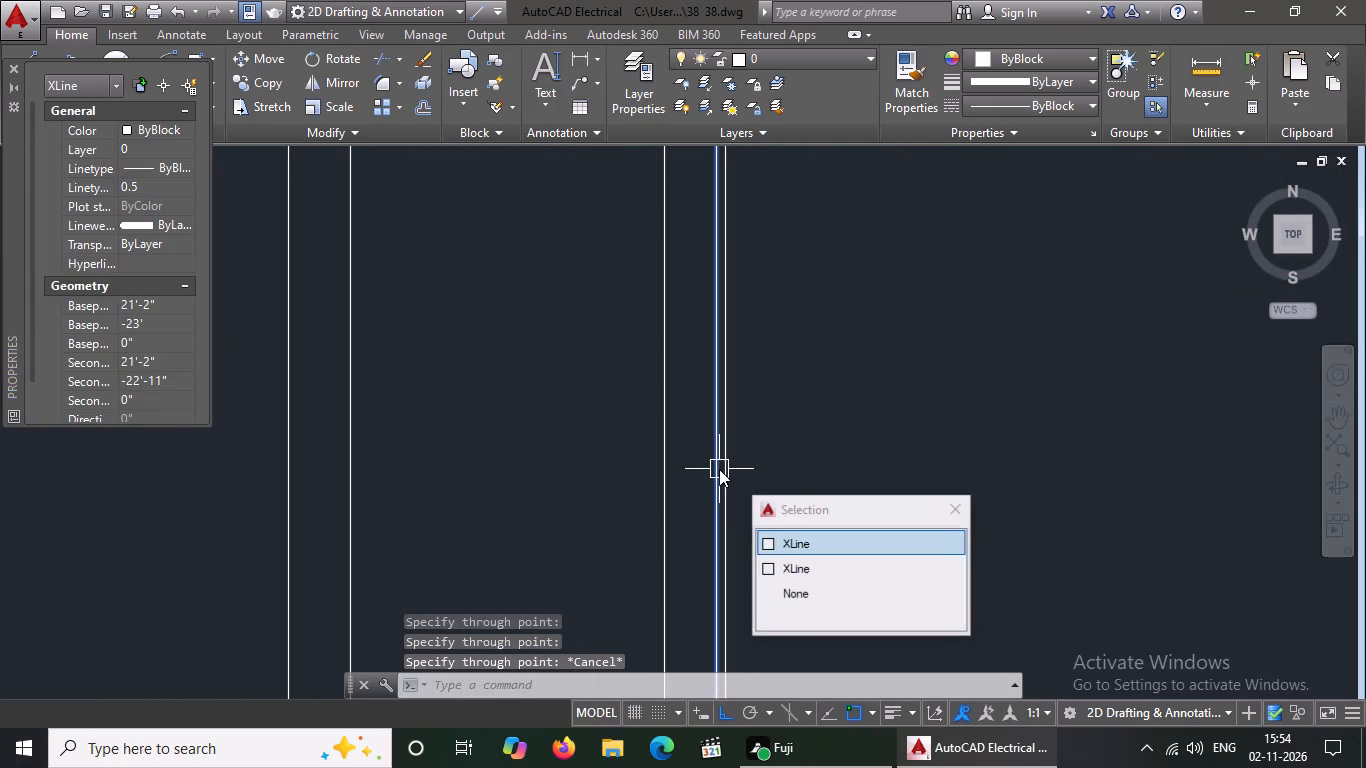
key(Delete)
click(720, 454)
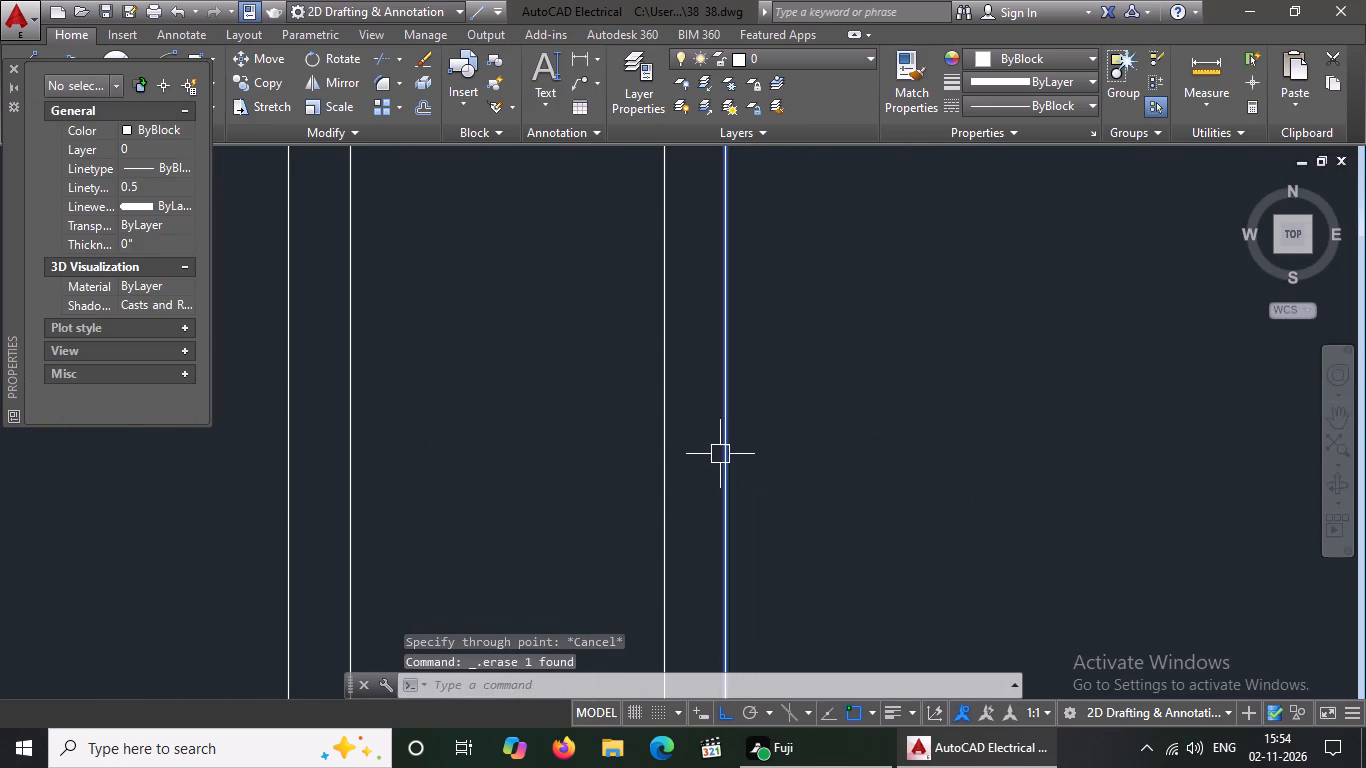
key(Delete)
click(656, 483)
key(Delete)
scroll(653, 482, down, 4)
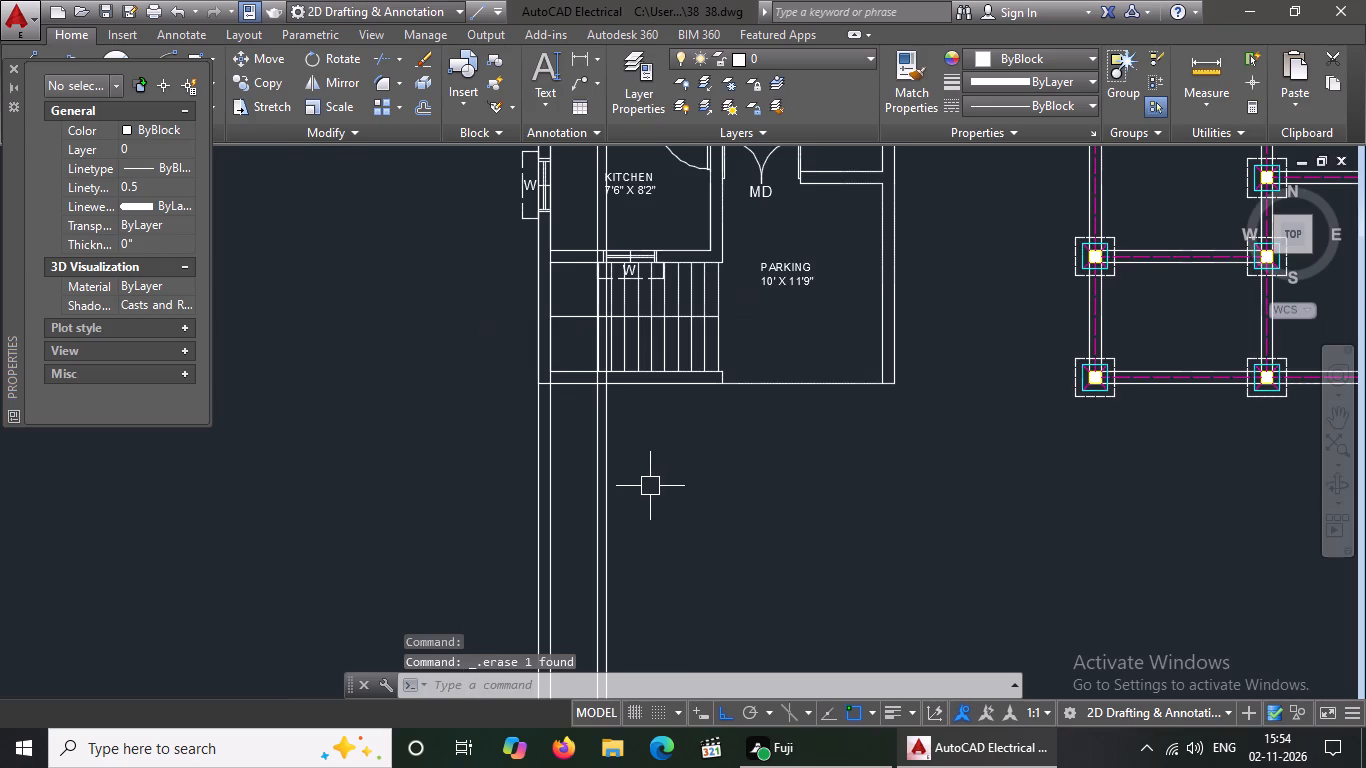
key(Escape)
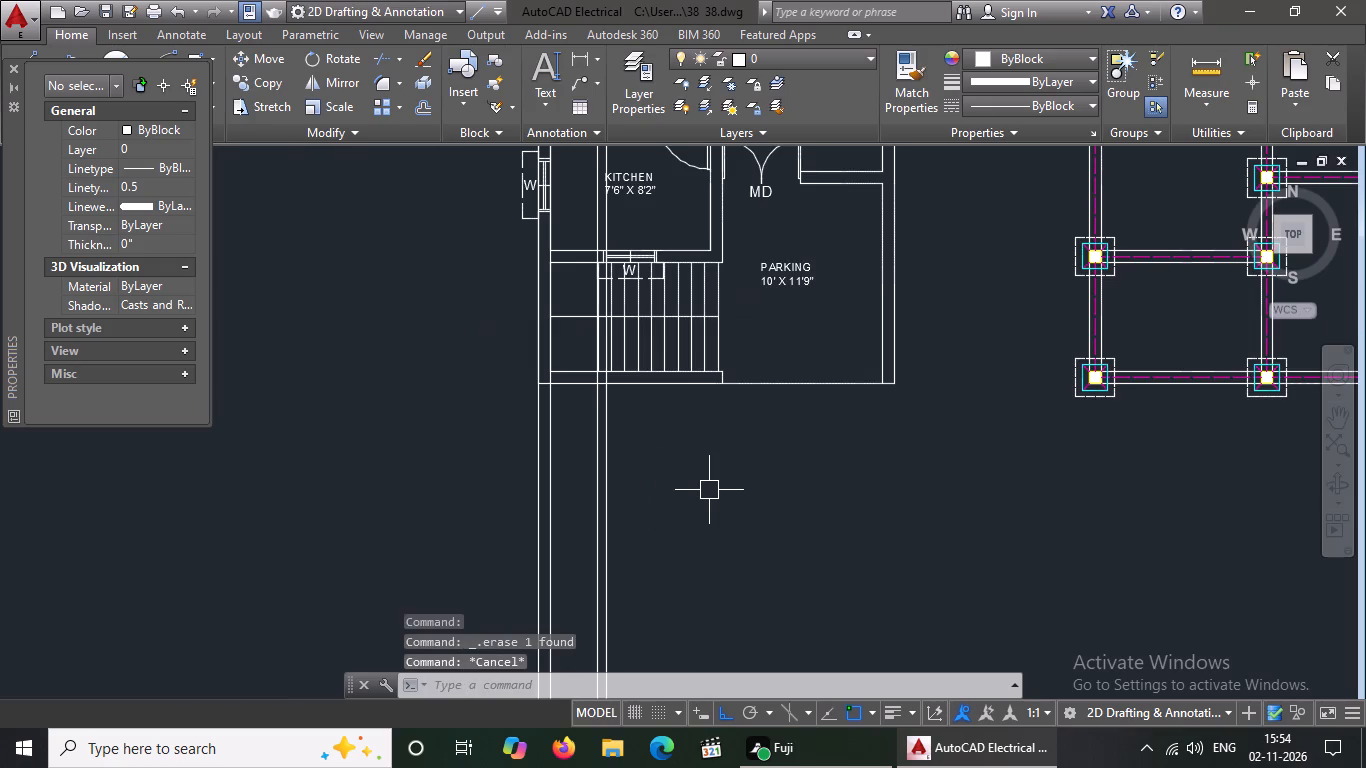
Draw vertical construction lines through the right inner frame edge and right shade edge of the kitchen-staircase window.
text(XL V)
key(space)
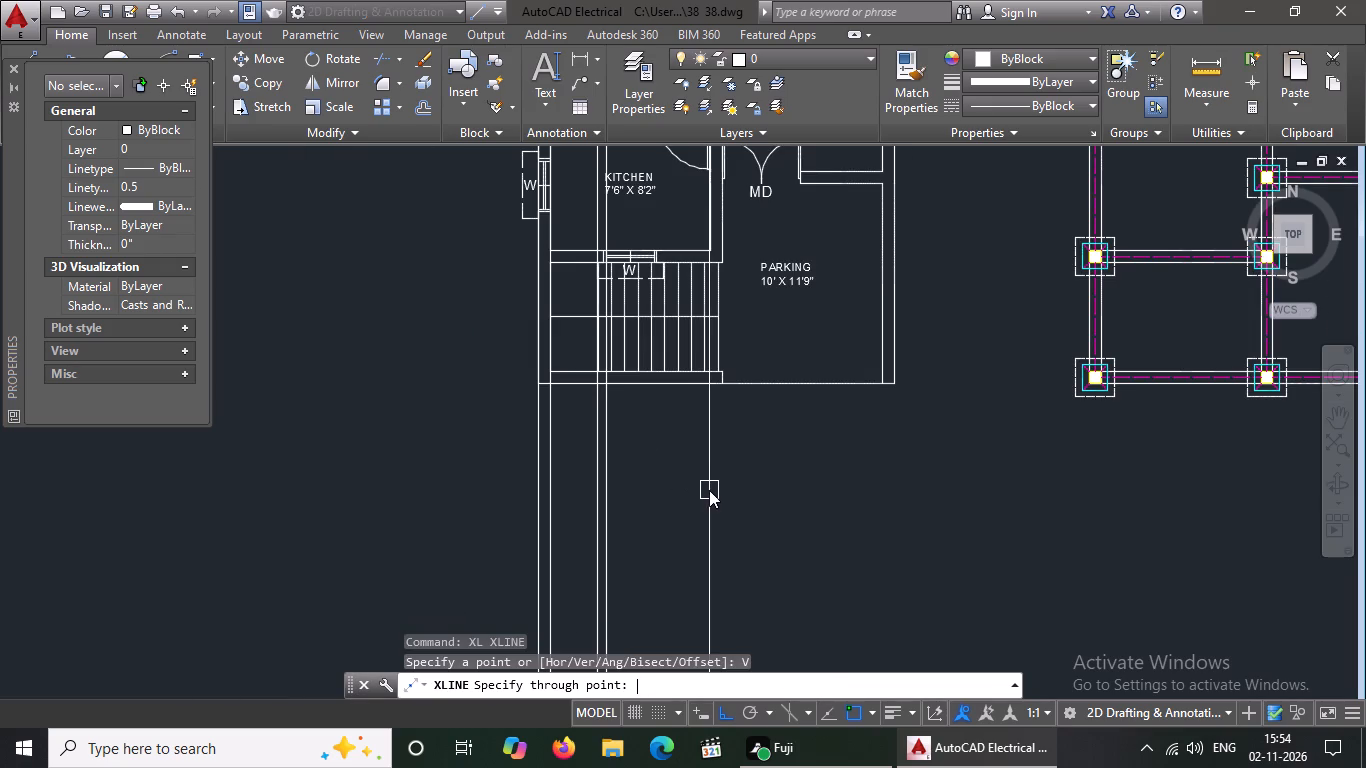
scroll(566, 208, up, 2)
scroll(849, 308, up, 3)
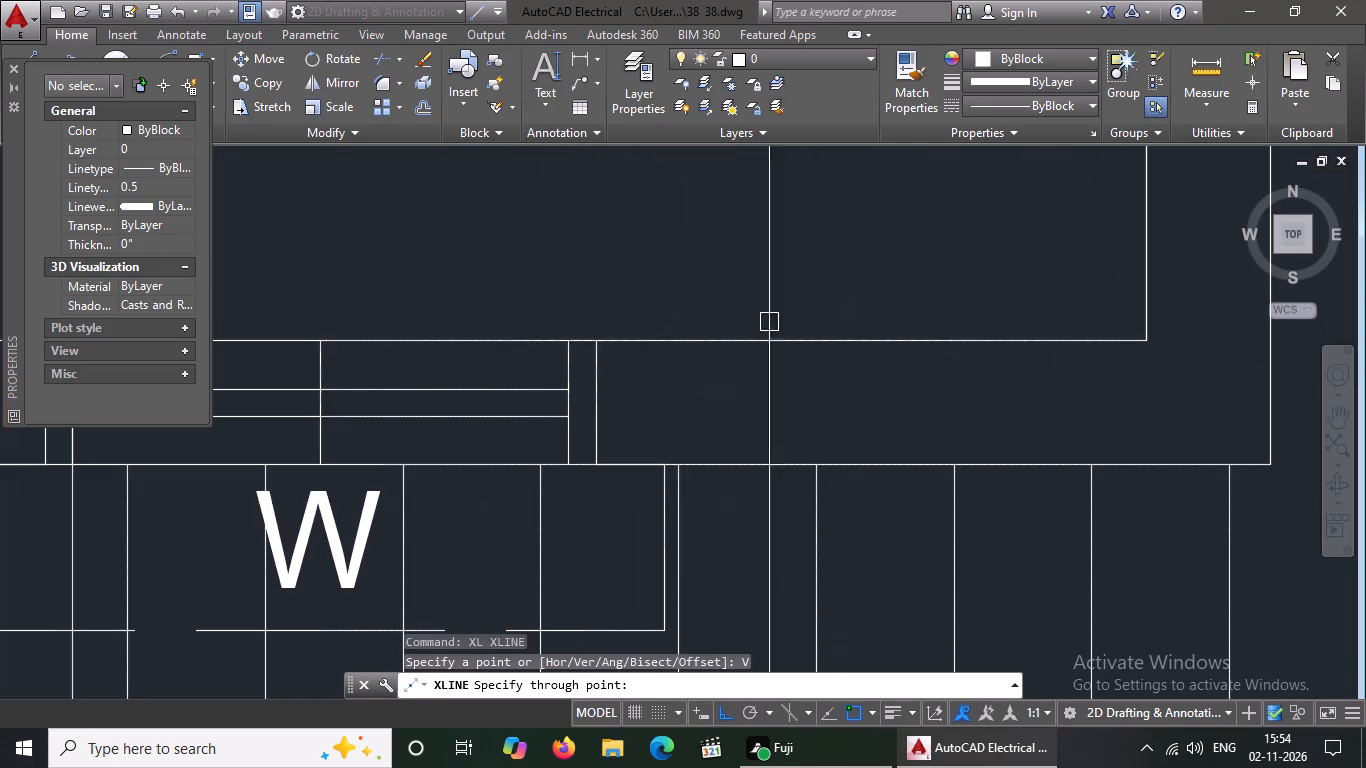
click(569, 463)
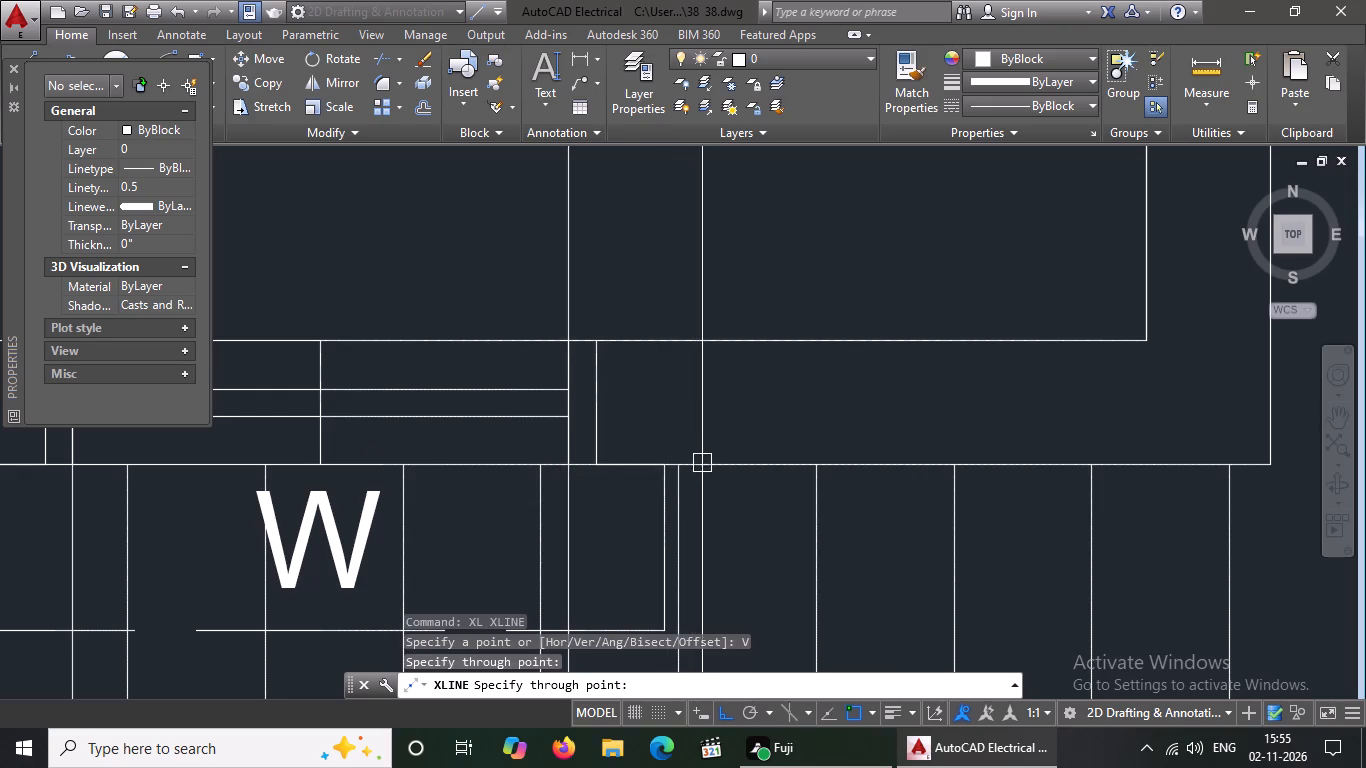
scroll(708, 456, down, 2)
scroll(691, 462, up, 3)
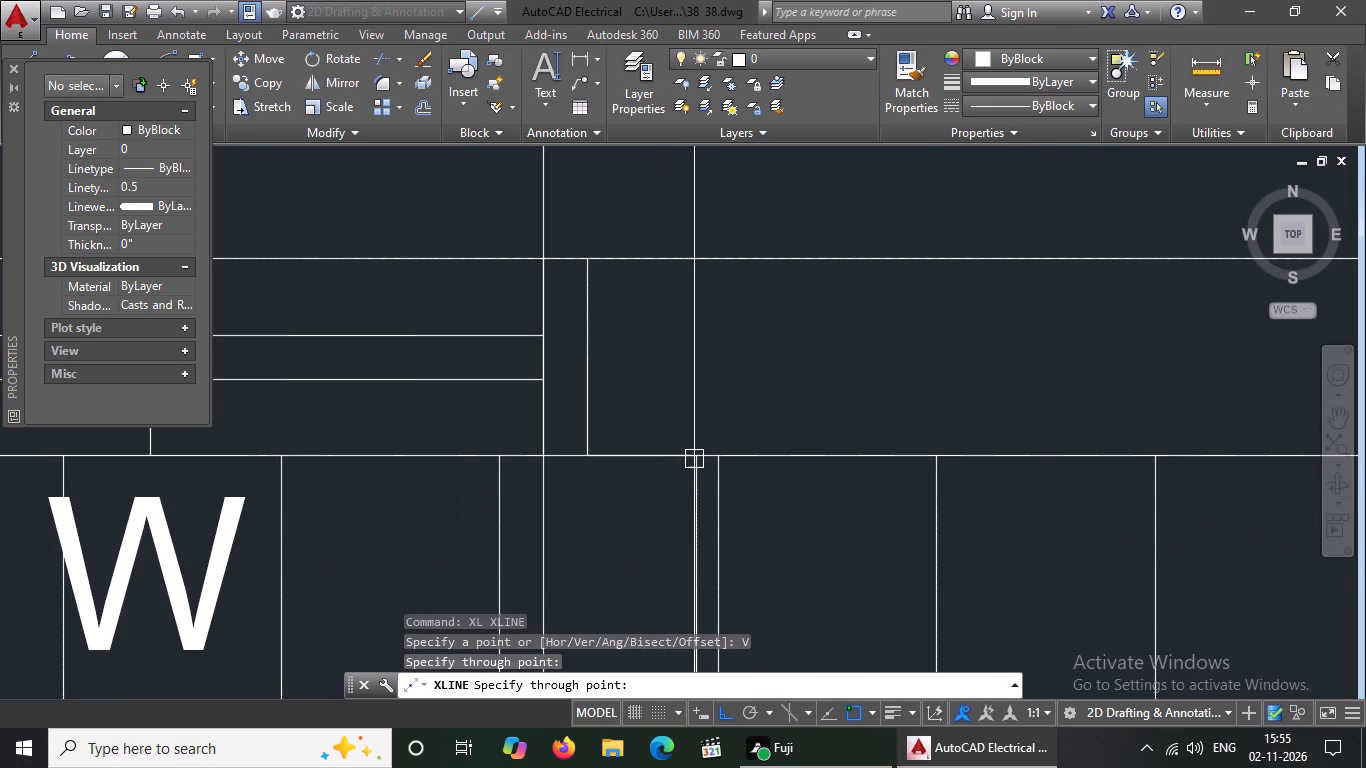
click(699, 457)
Add vertical construction lines through the left and right jambs of the main door MD opening.
scroll(703, 453, down, 4)
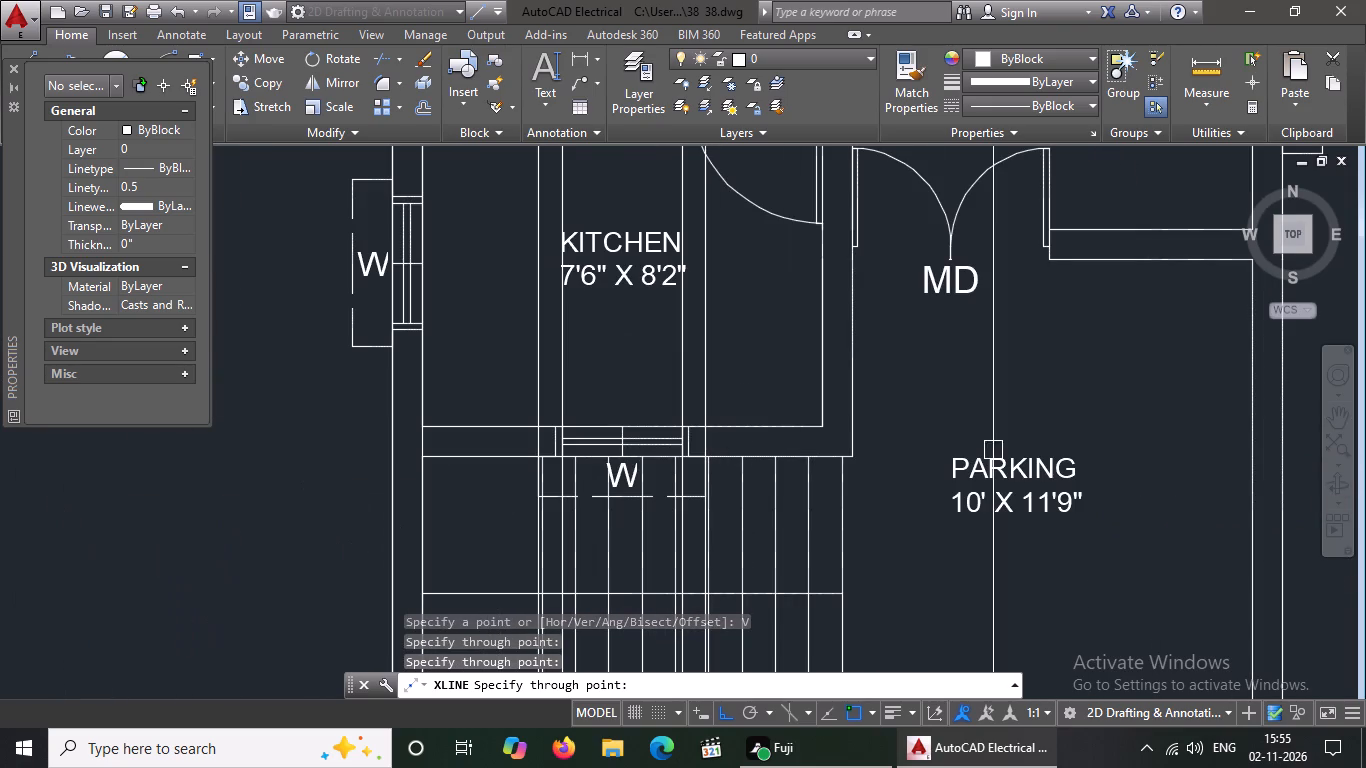
scroll(865, 243, up, 3)
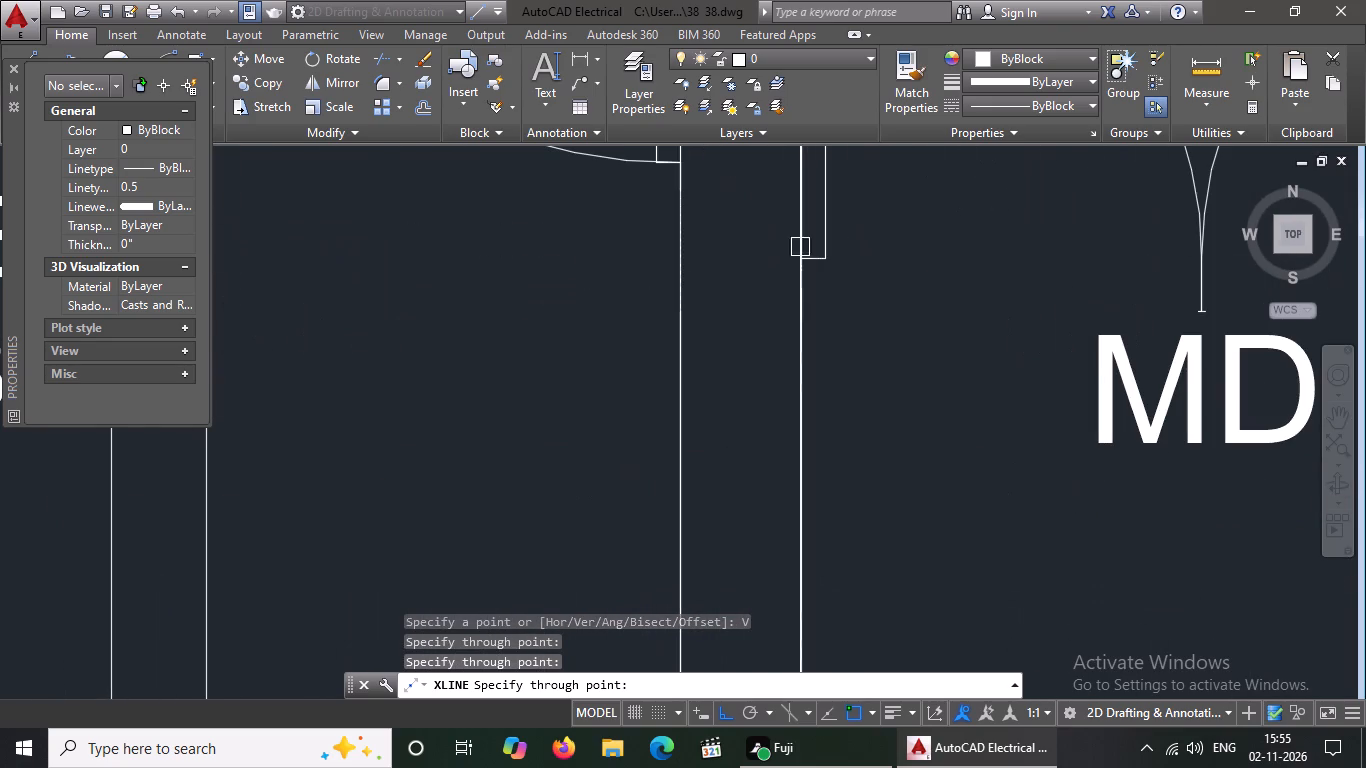
click(802, 258)
scroll(840, 276, down, 4)
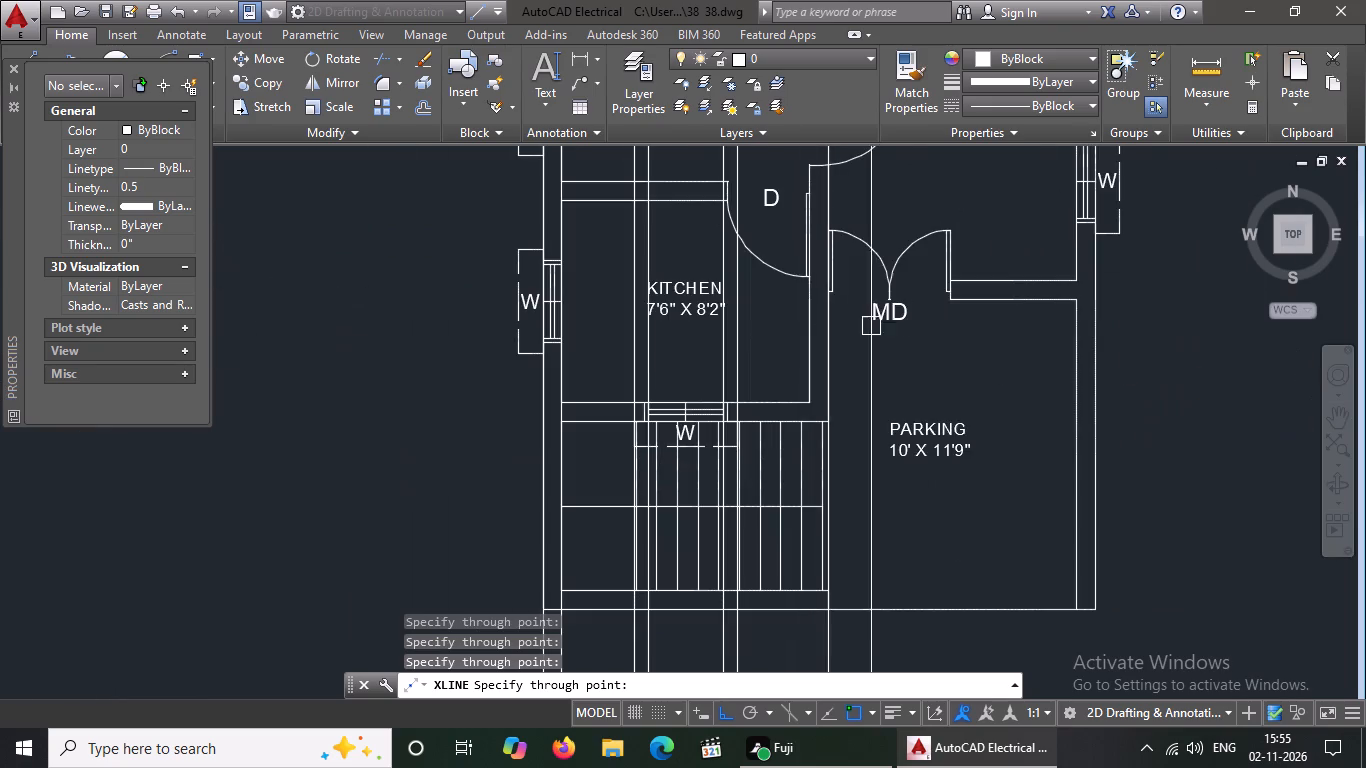
scroll(970, 294, up, 4)
click(819, 331)
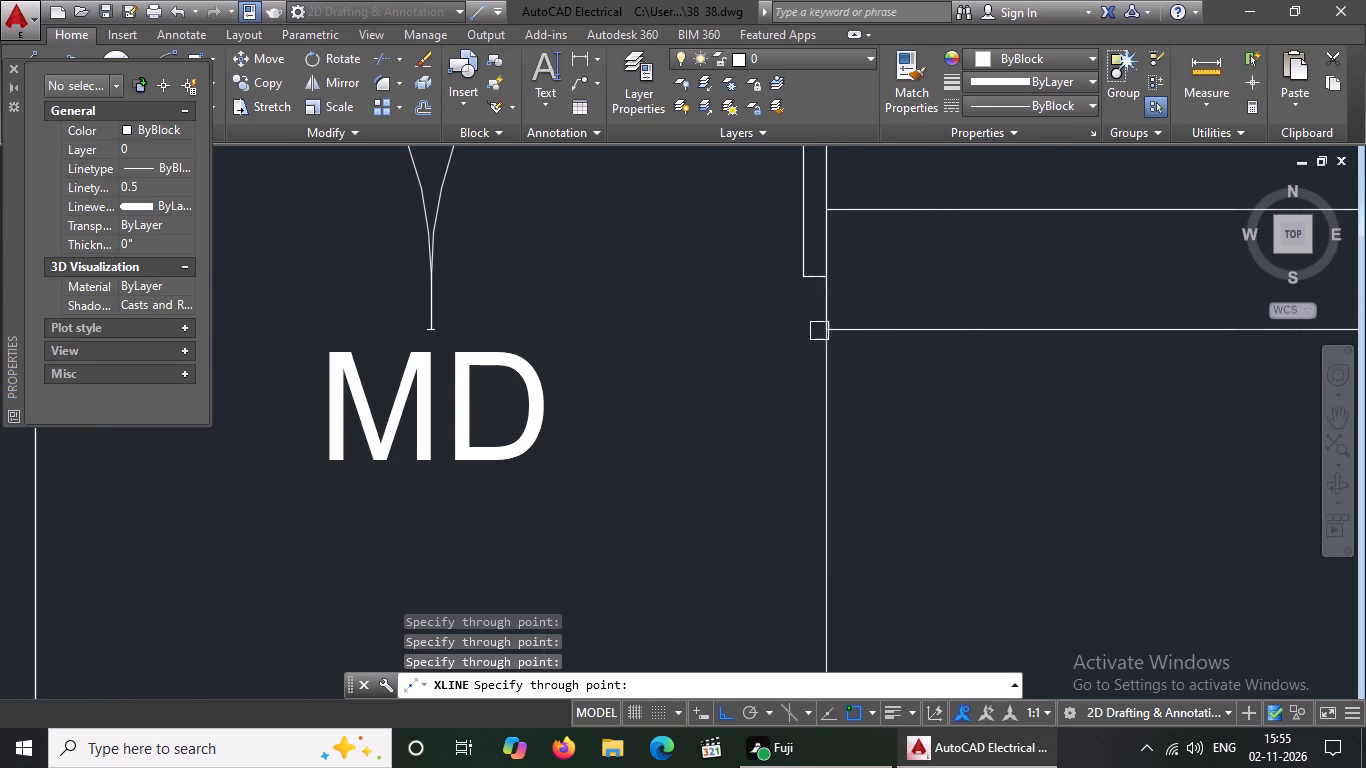
Add vertical construction lines through the inner and outer faces of the parking side's right exterior wall.
scroll(813, 344, down, 4)
scroll(909, 344, up, 2)
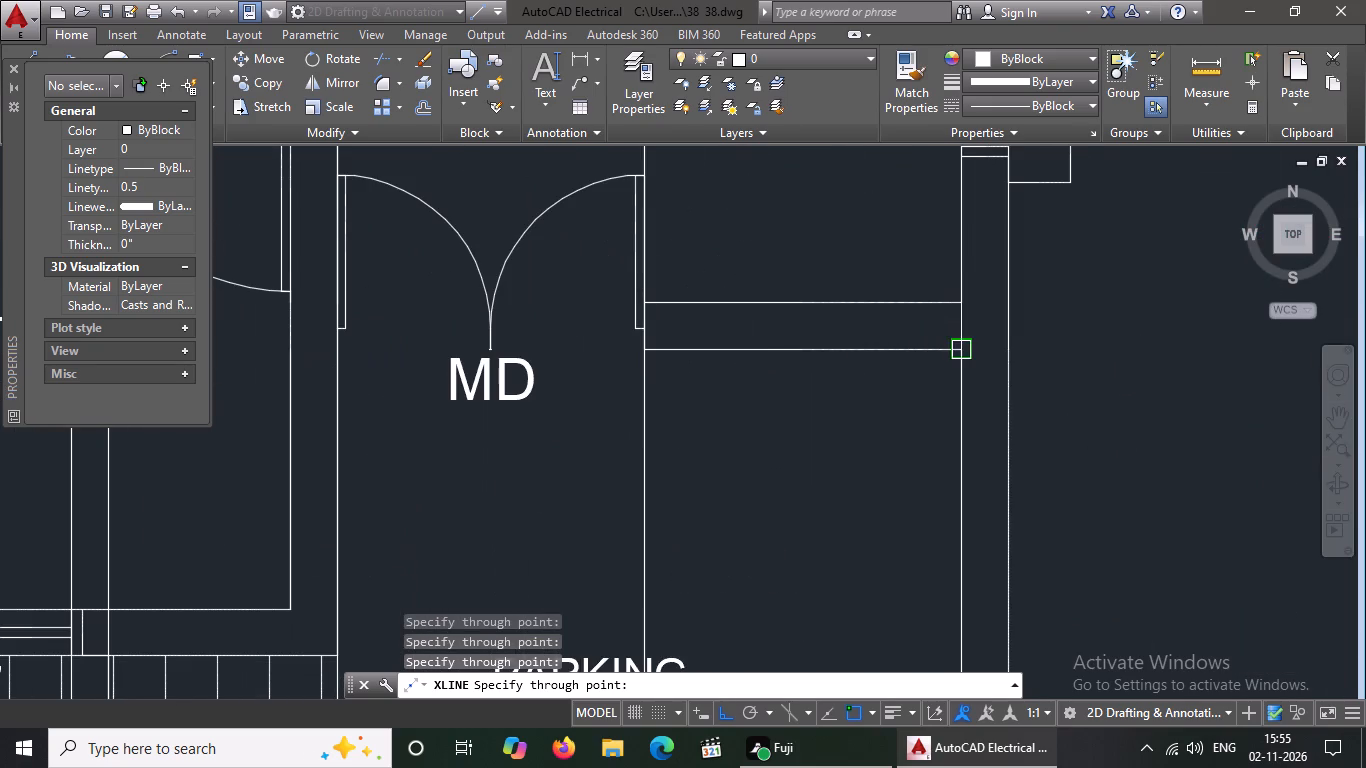
click(960, 352)
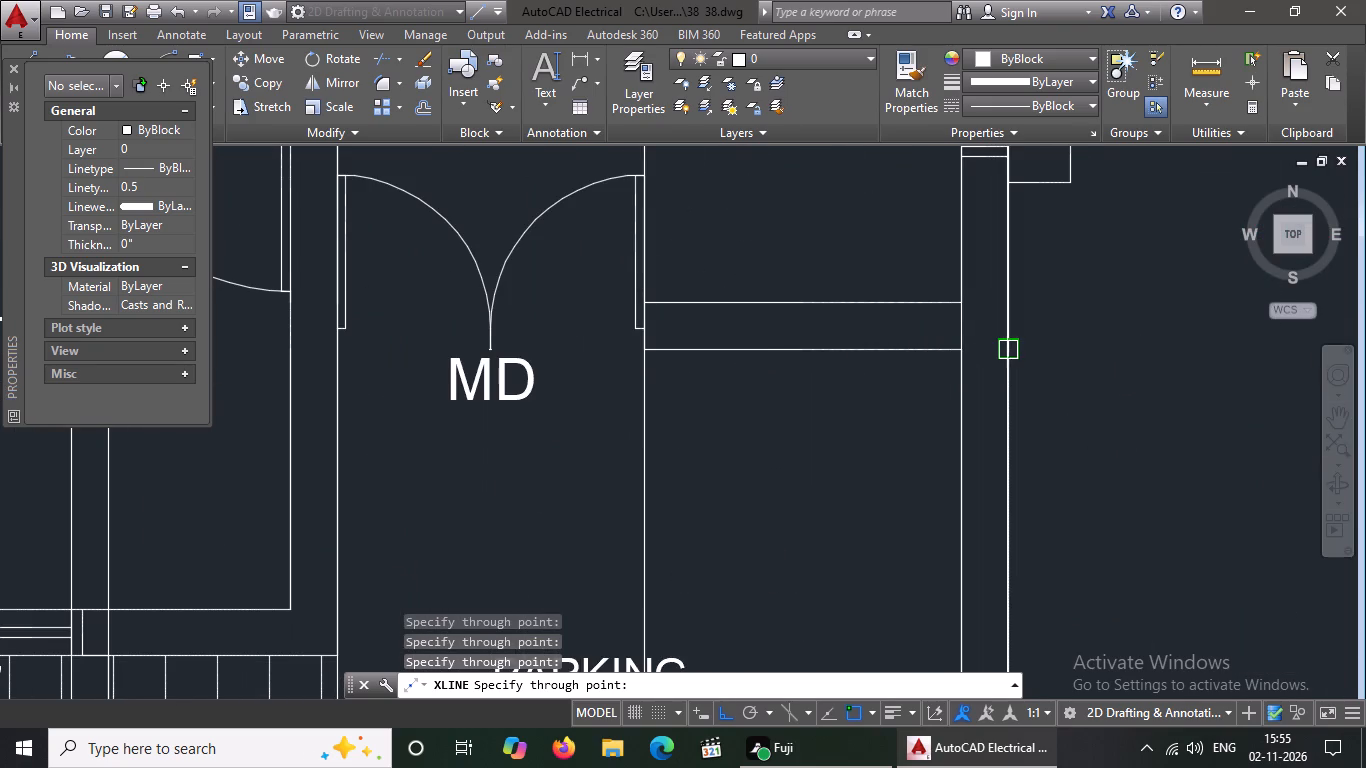
click(1007, 349)
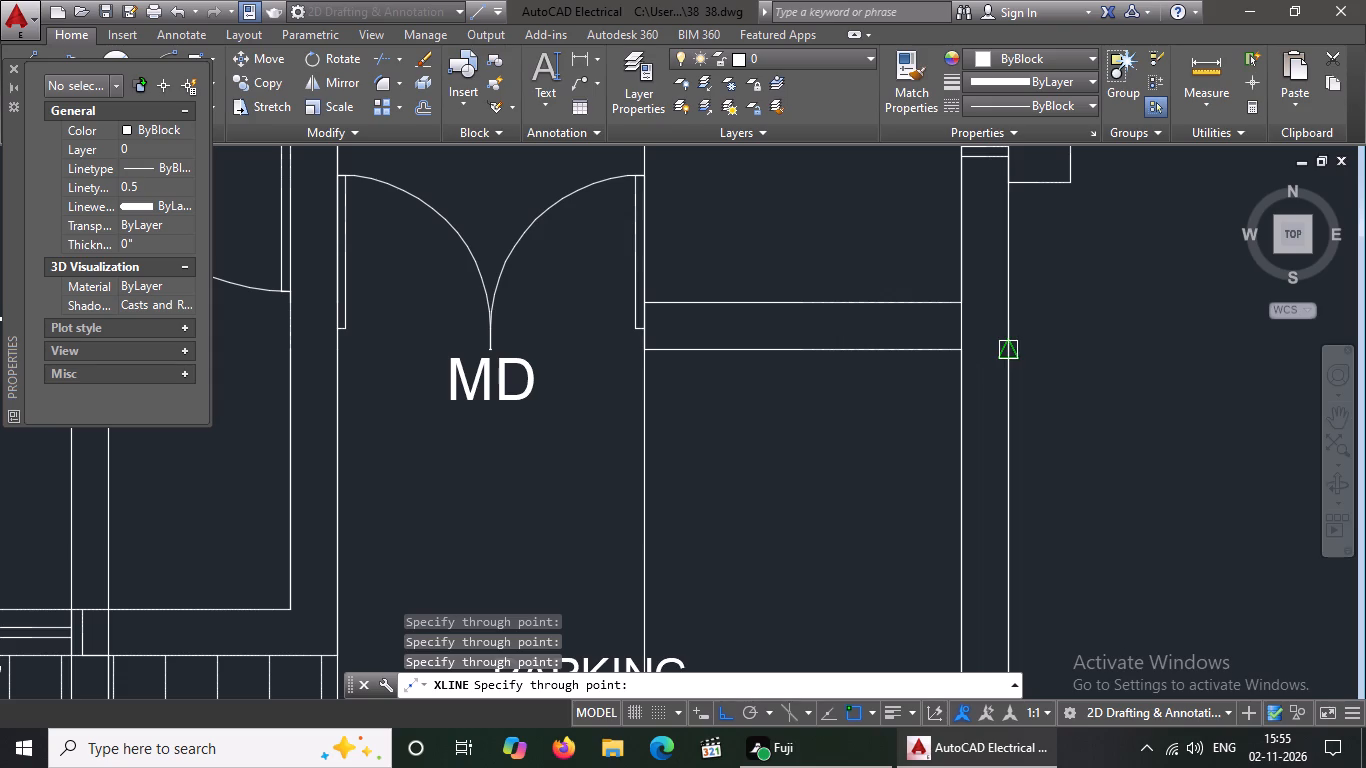
Add vertical construction lines through the outer shade edges of the kitchen's left window and the drawing room's right window.
scroll(1014, 346, down, 6)
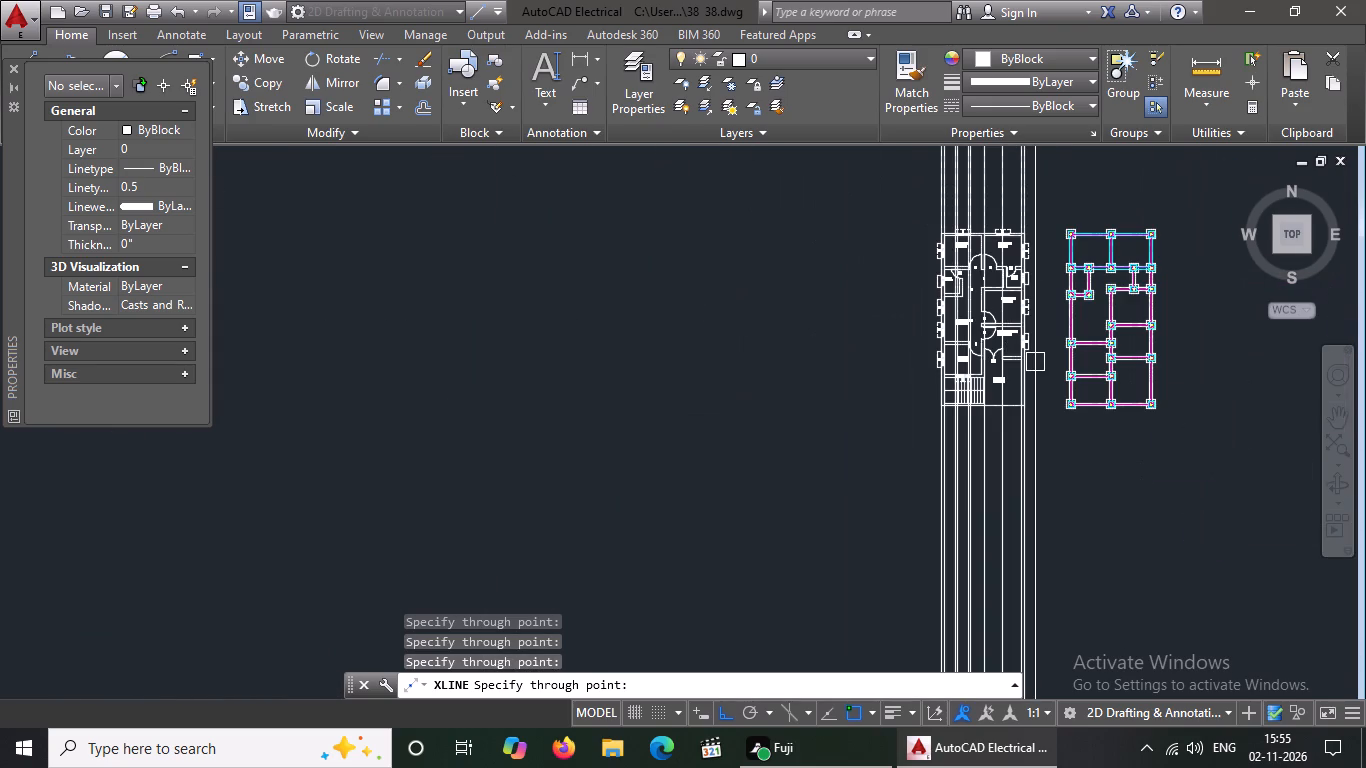
scroll(1036, 348, down, 1)
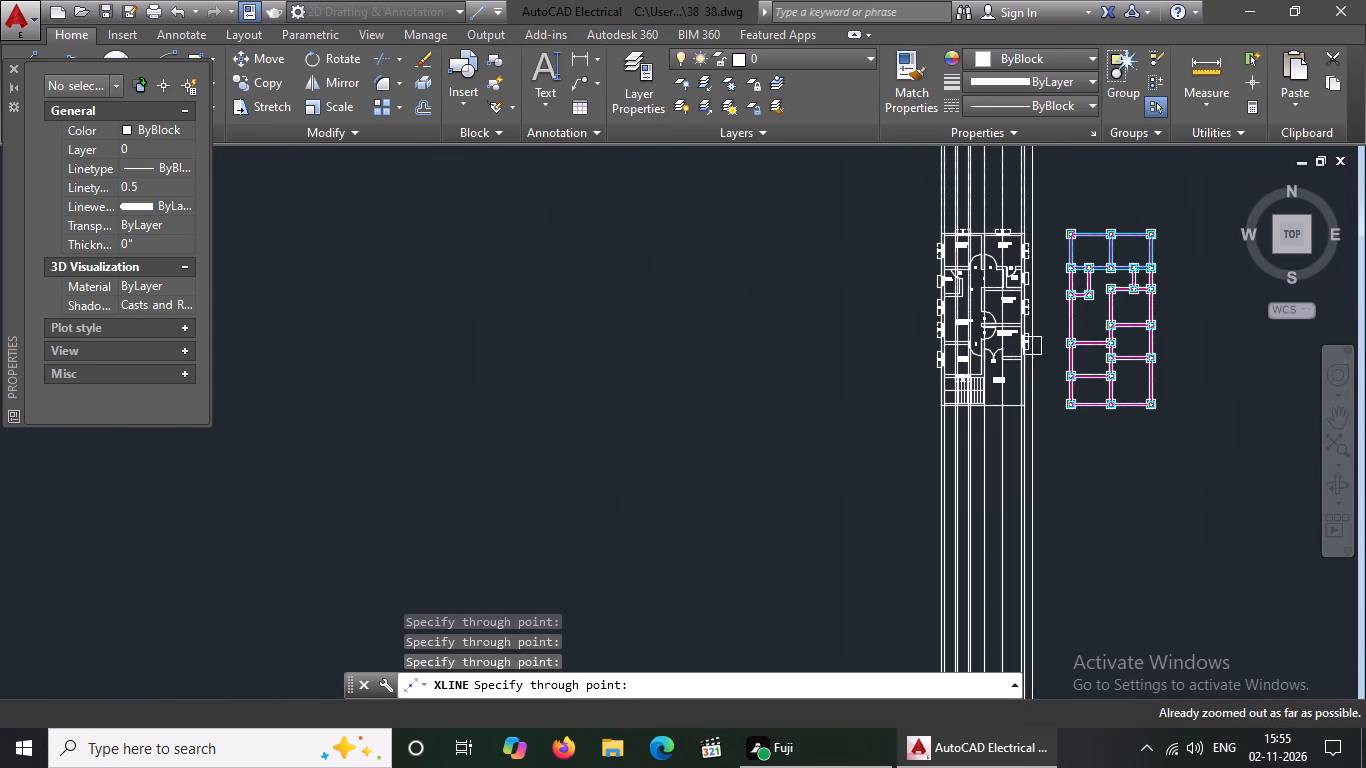
scroll(1052, 418, up, 3)
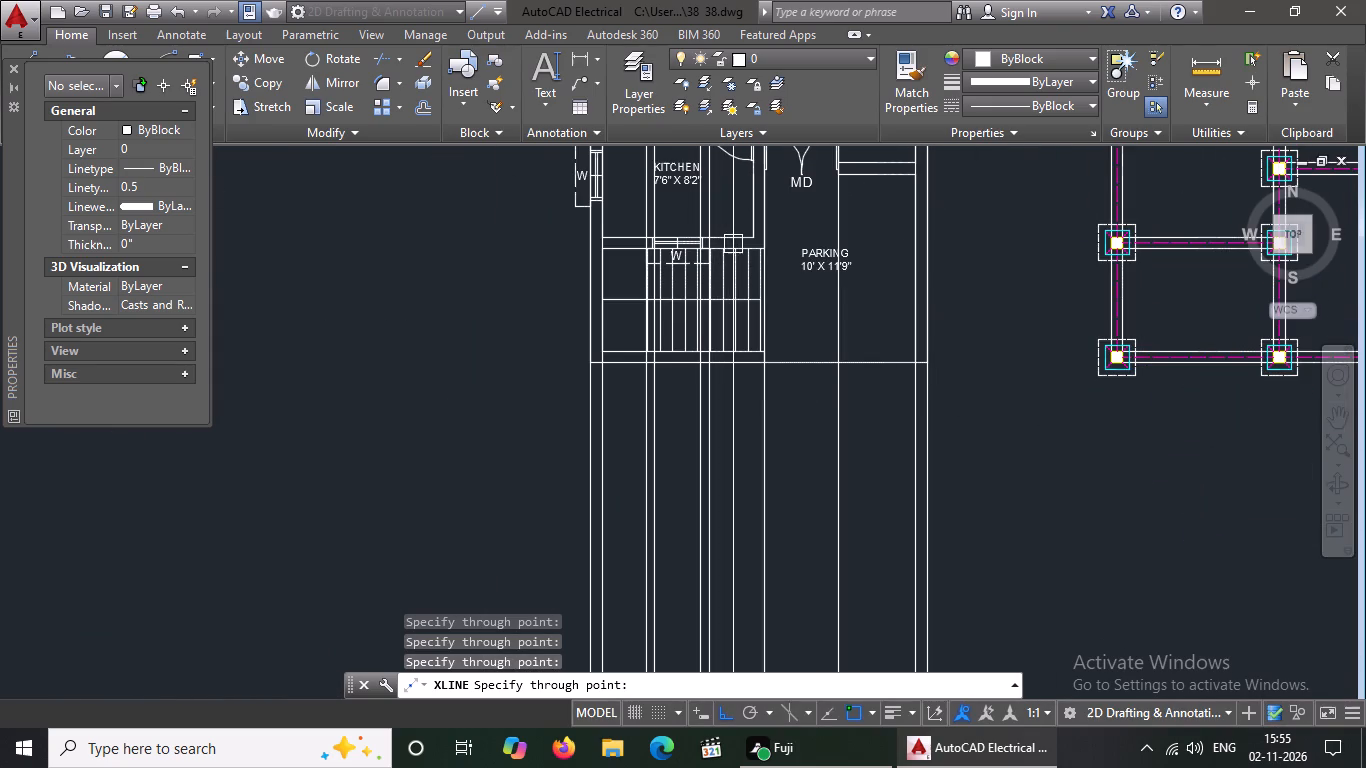
middle_drag(734, 245, 736, 407)
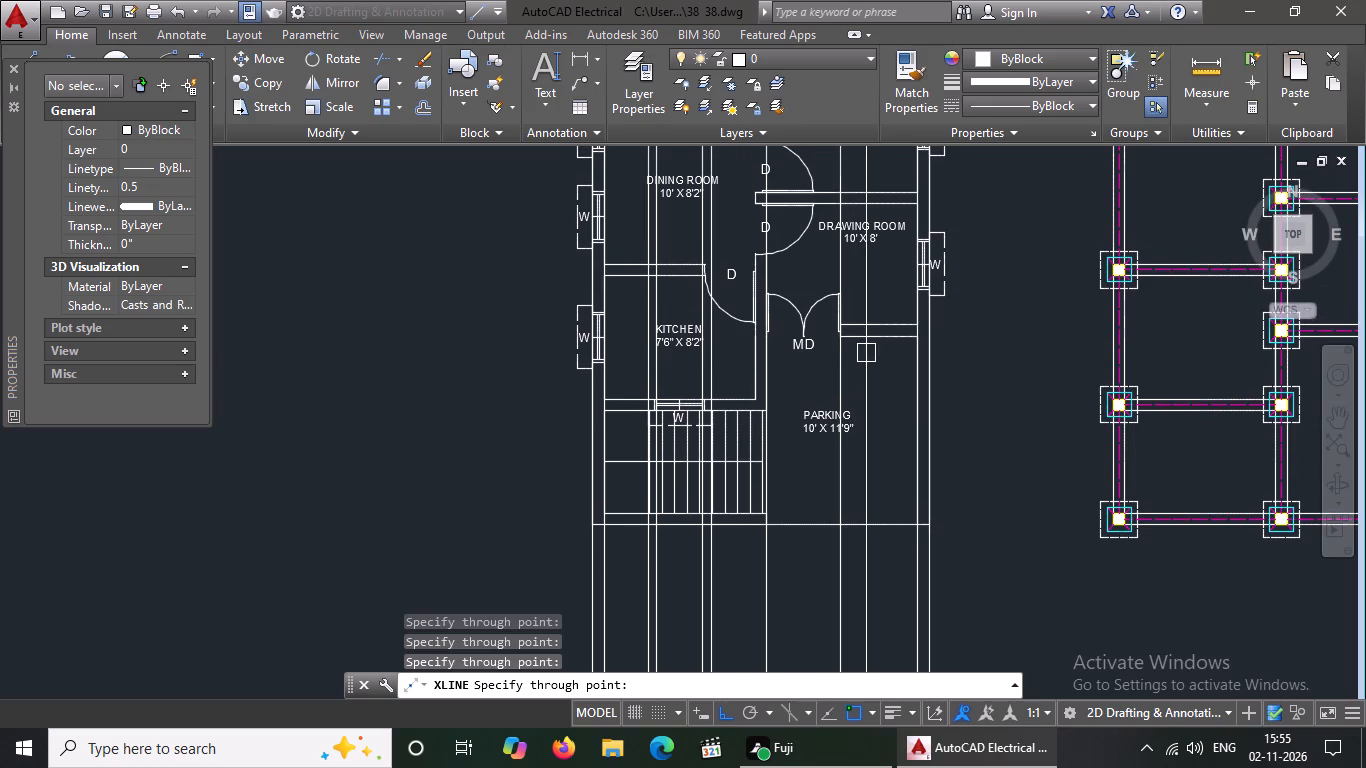
scroll(843, 308, down, 1)
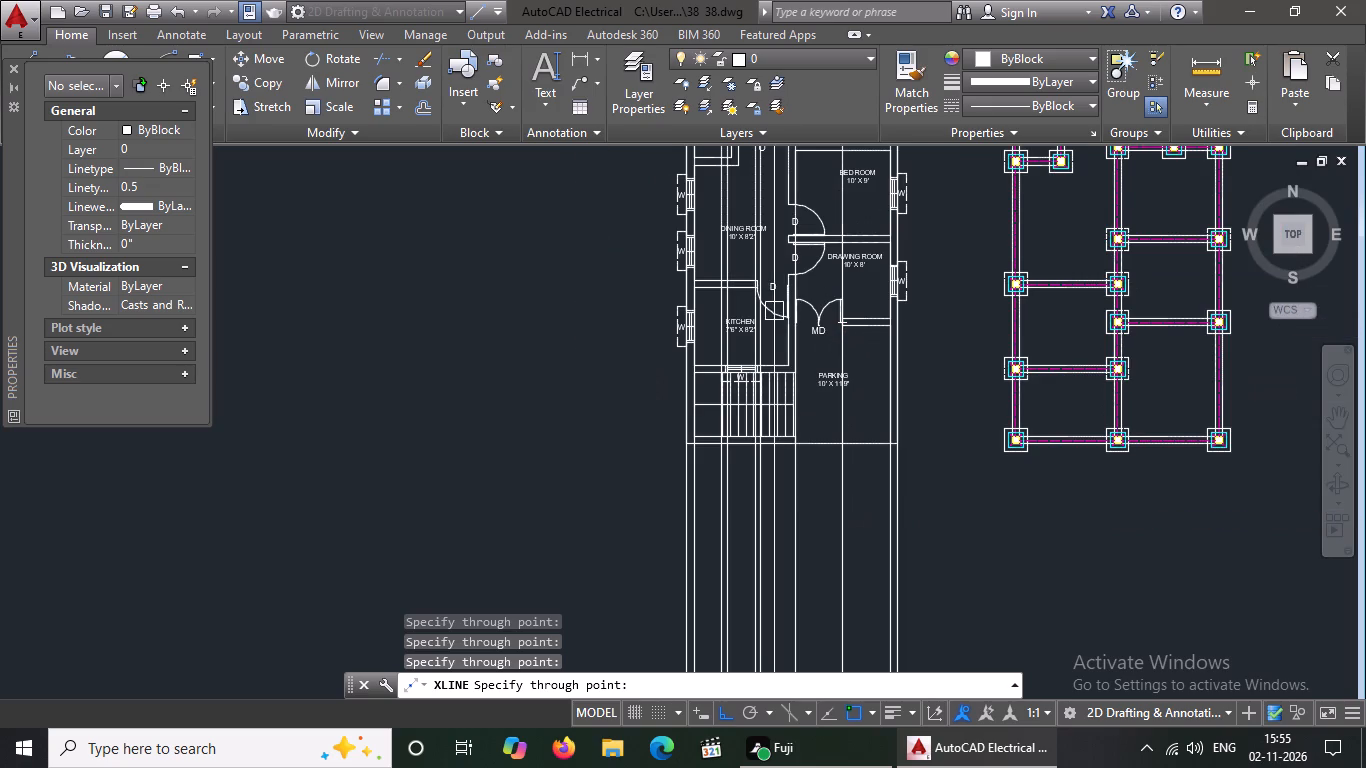
scroll(711, 342, up, 4)
click(608, 372)
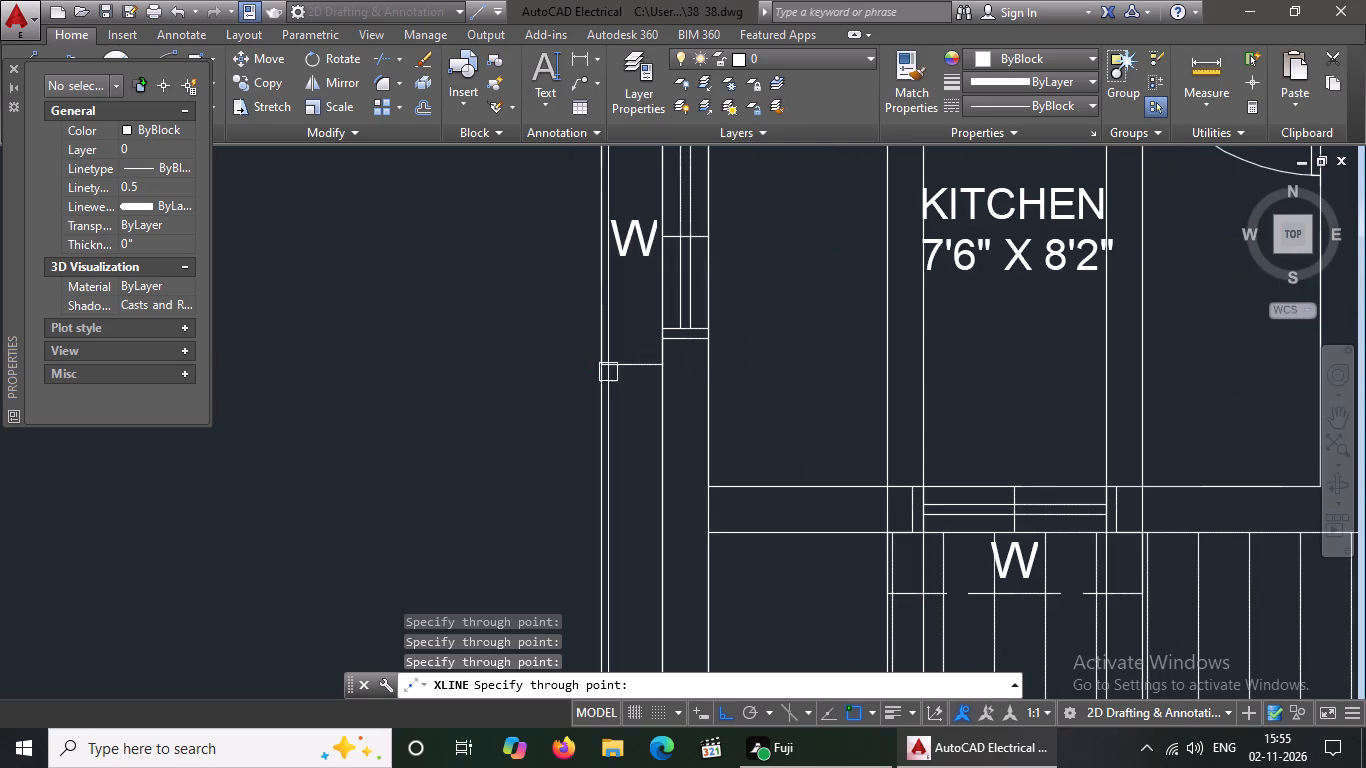
scroll(608, 372, down, 4)
scroll(849, 347, up, 4)
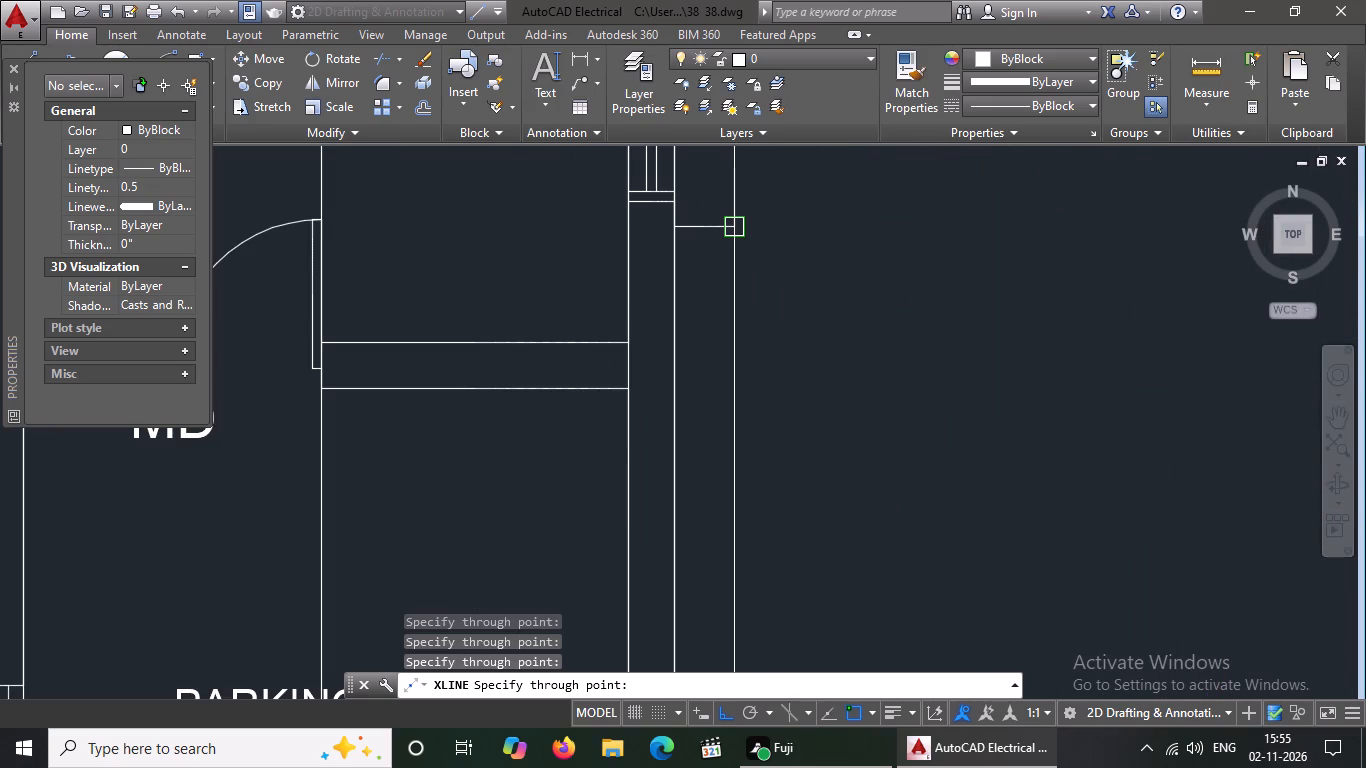
click(736, 236)
scroll(750, 228, down, 3)
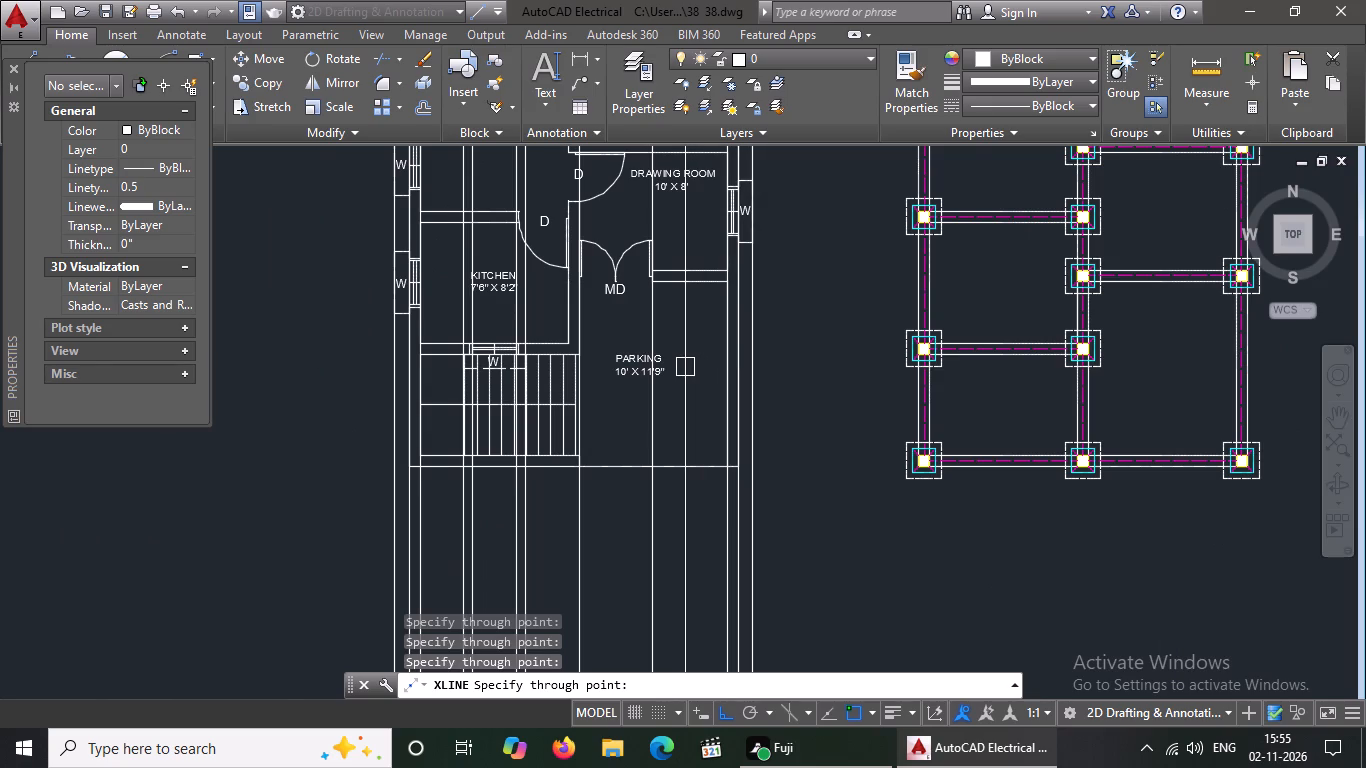
key(Escape)
Close the Properties palette to clear the drawing area.
scroll(686, 294, down, 2)
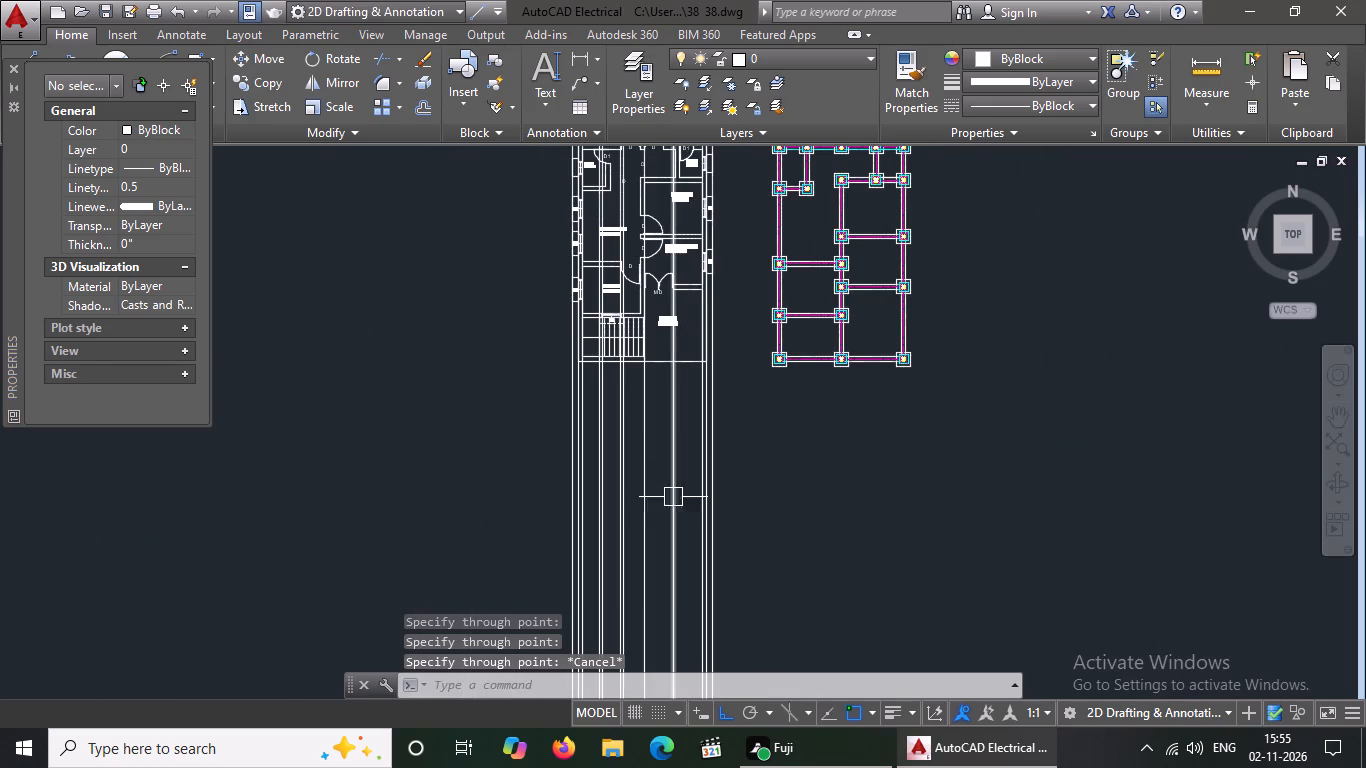
scroll(669, 372, down, 2)
scroll(681, 463, up, 2)
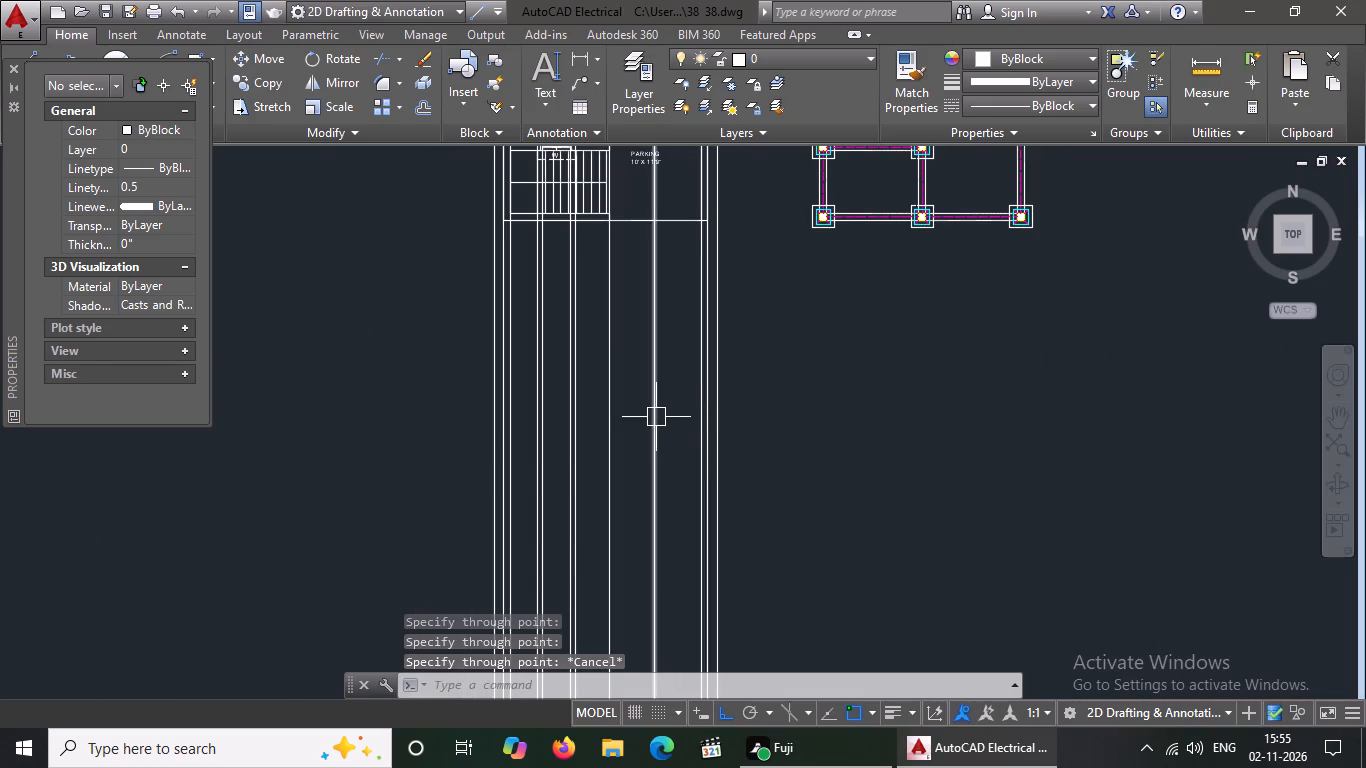
scroll(656, 417, down, 3)
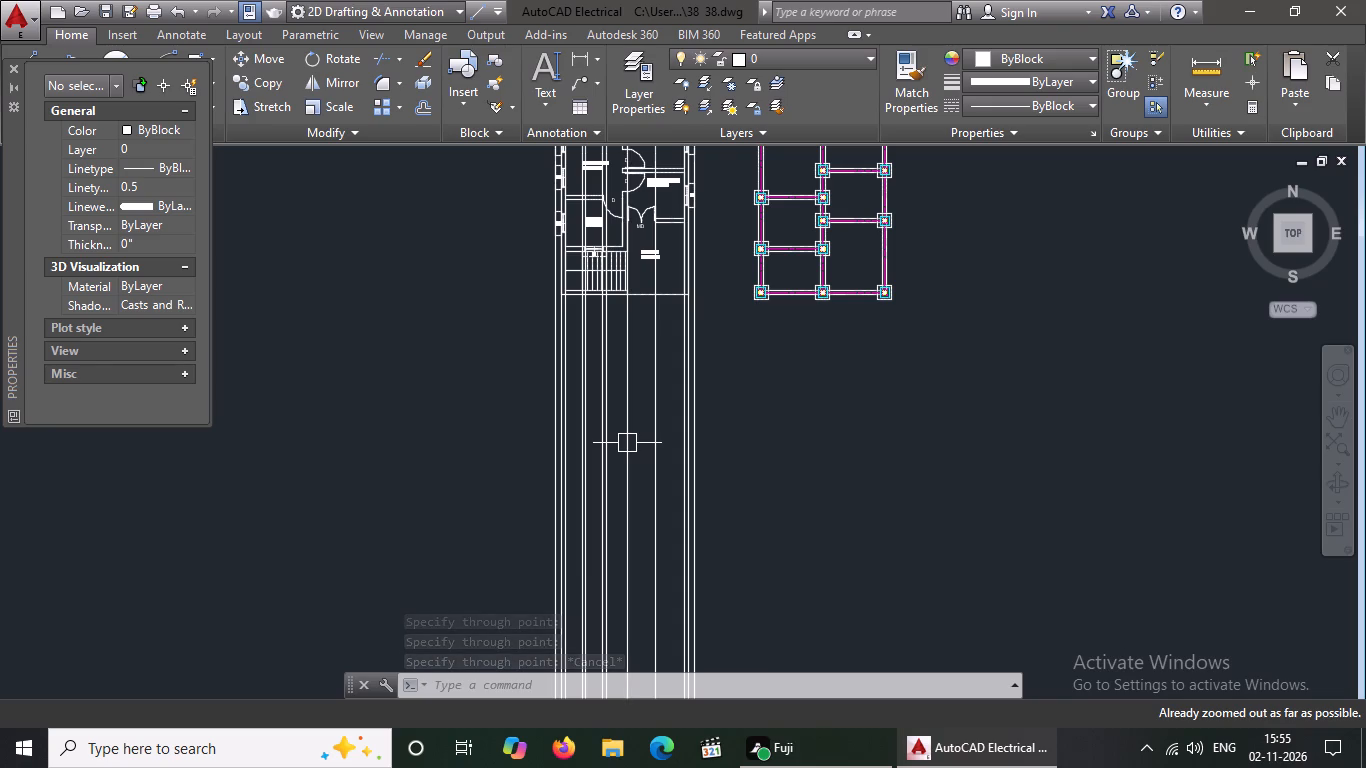
key(Escape)
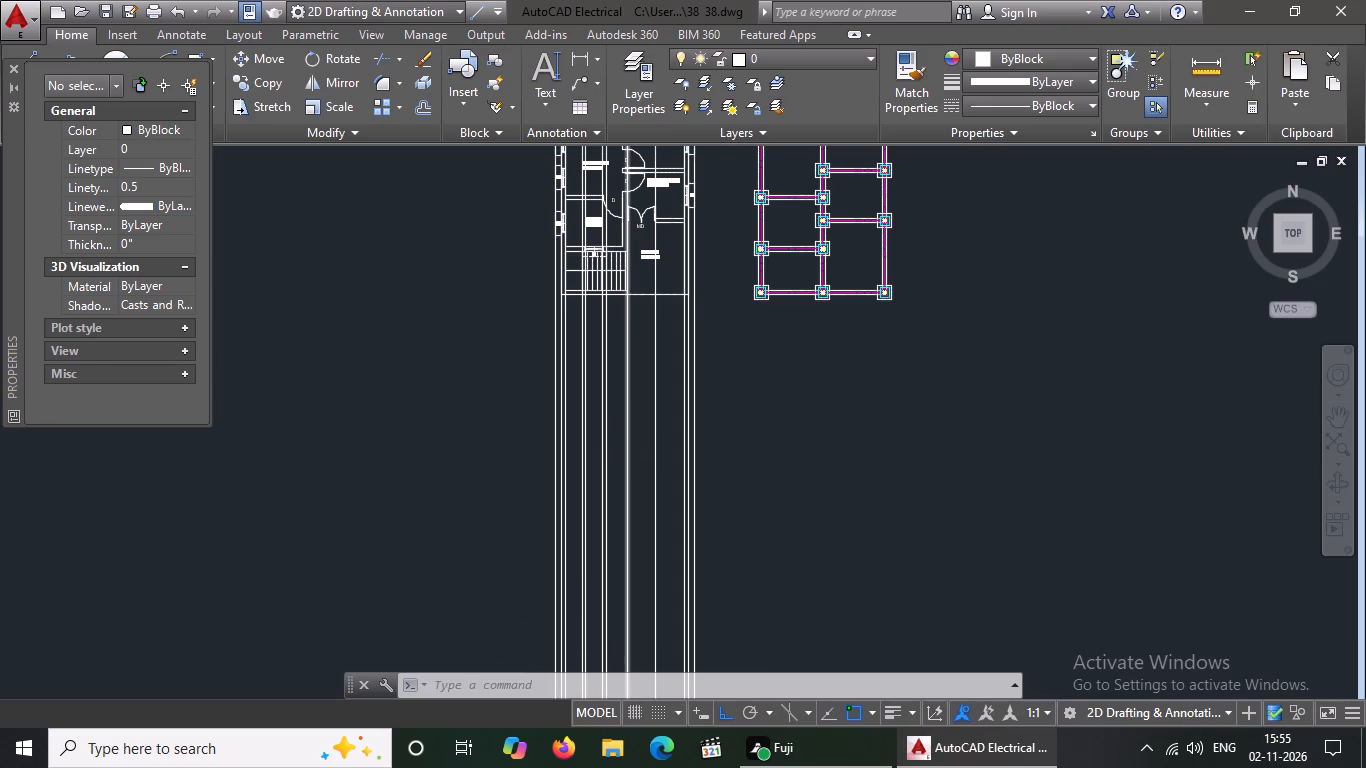
click(10, 67)
click(0, 76)
click(8, 76)
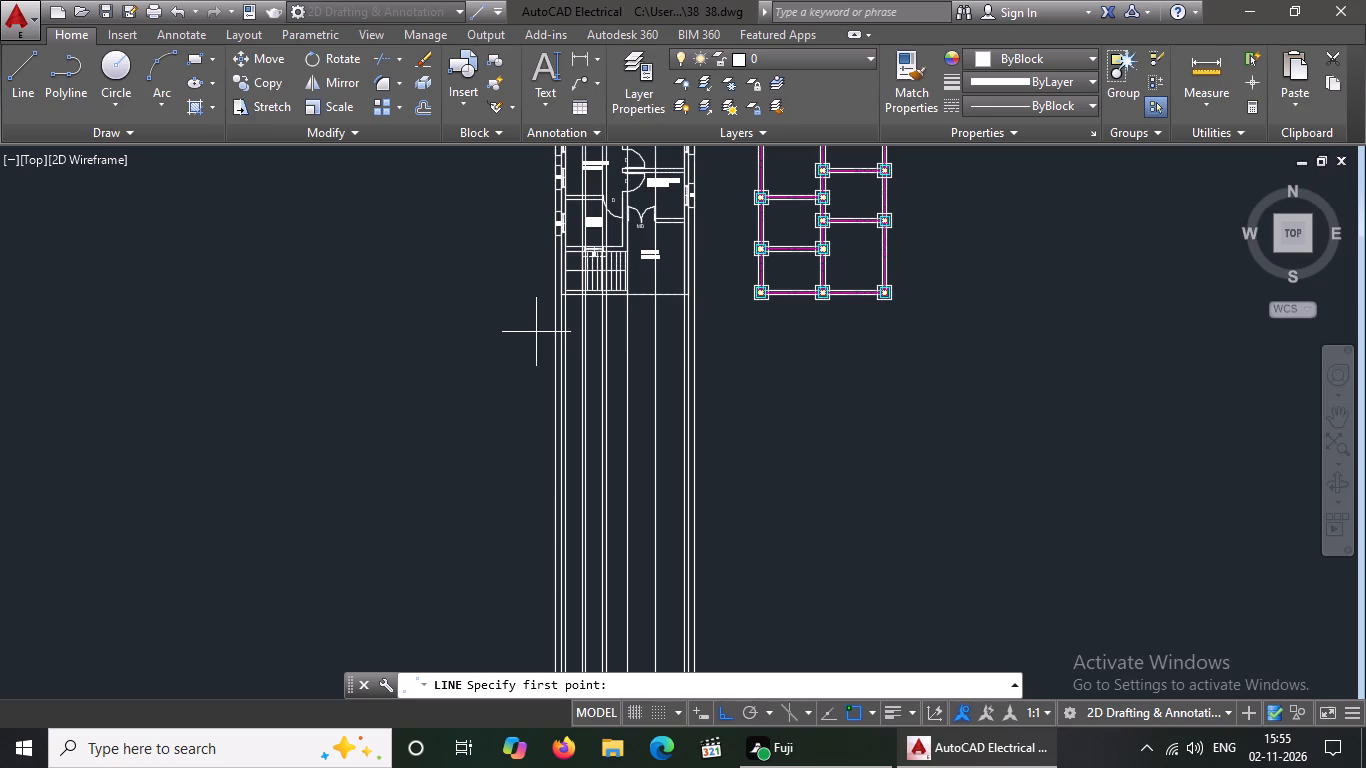
key(Escape)
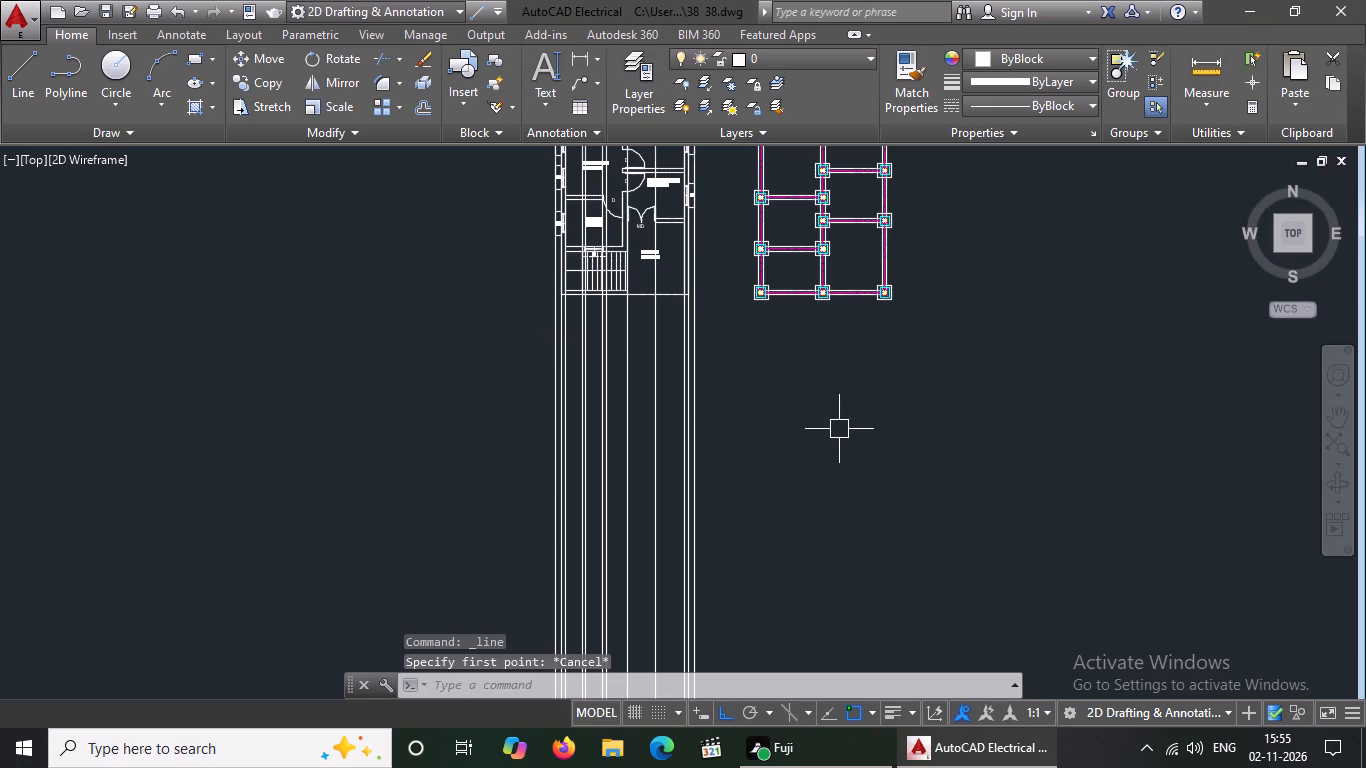
Draw a horizontal line below the floor plan, crossing all the vertical construction lines.
click(16, 72)
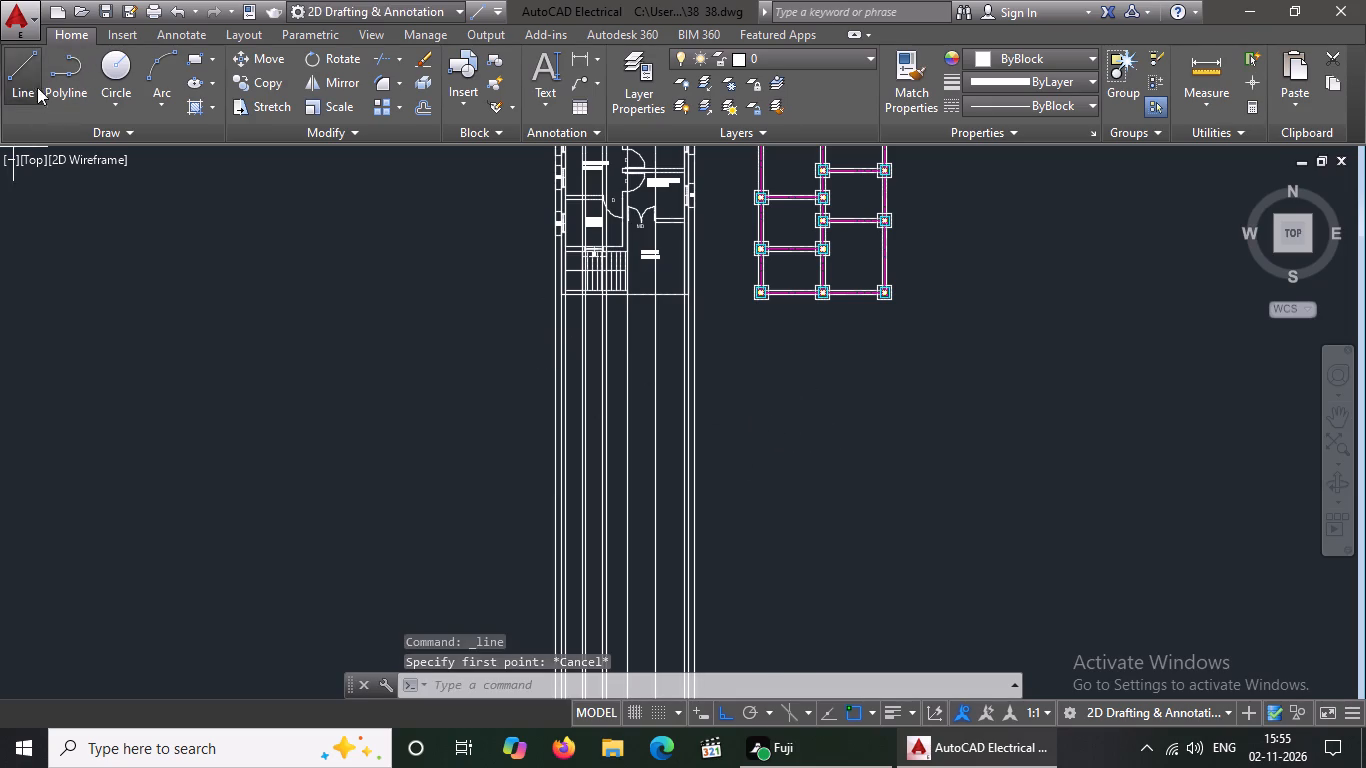
click(545, 434)
scroll(716, 426, up, 2)
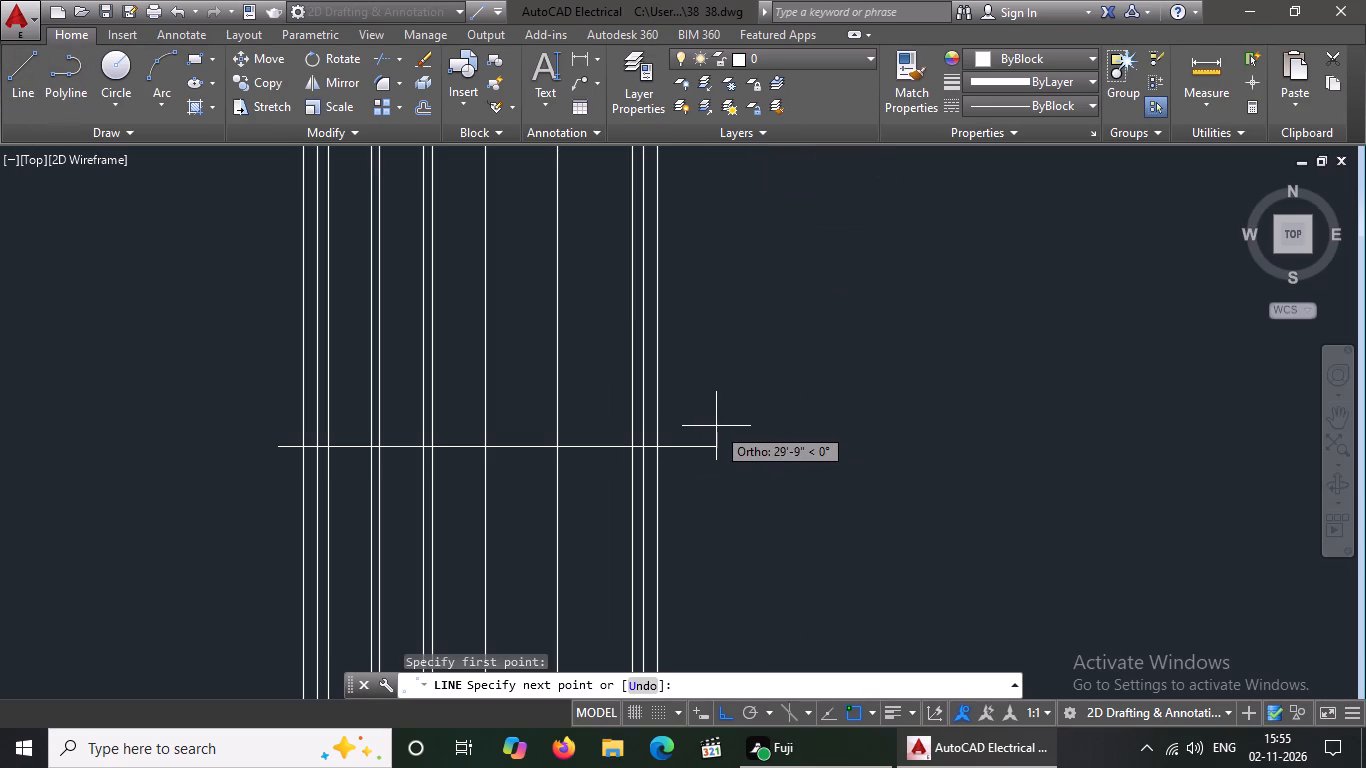
click(682, 445)
key(Escape)
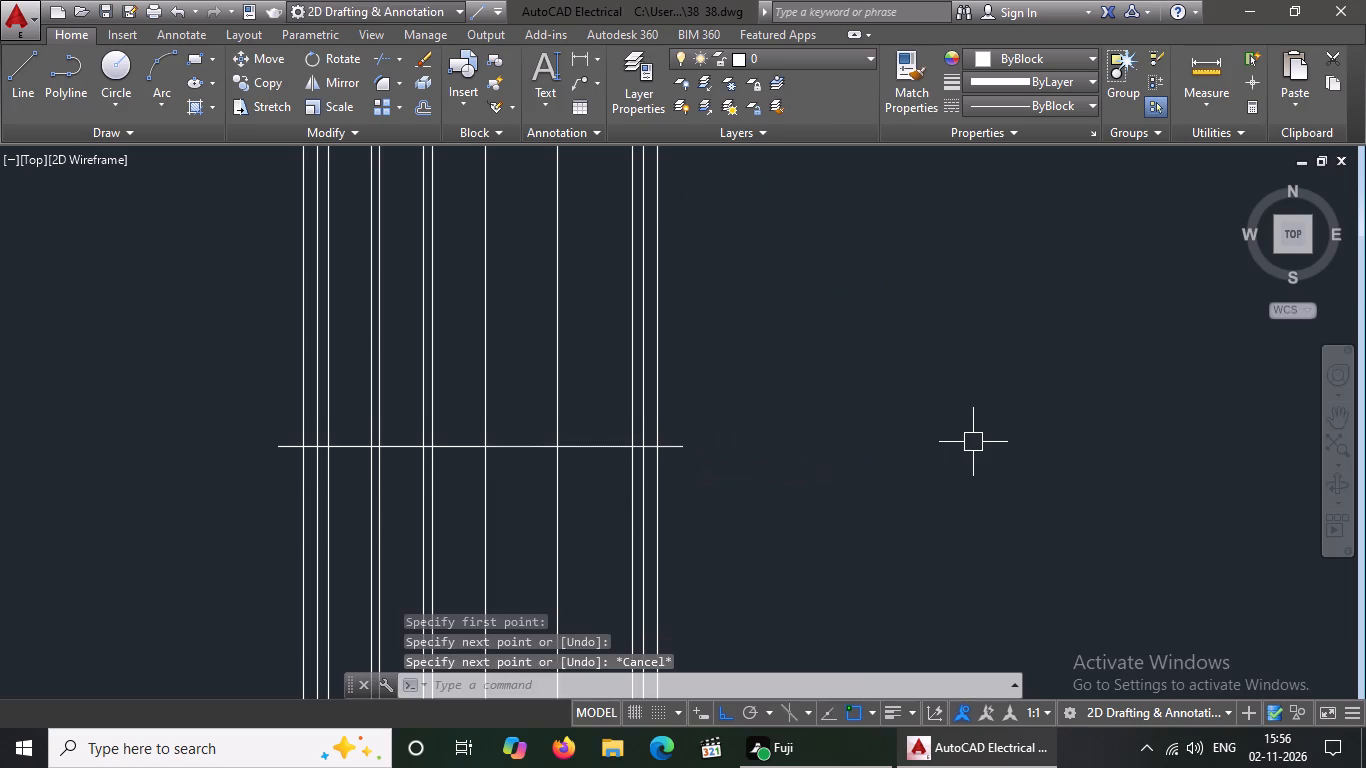
Trim both overhanging ends of the horizontal line at the outermost vertical construction lines.
text(TR)
key(space)
key(space)
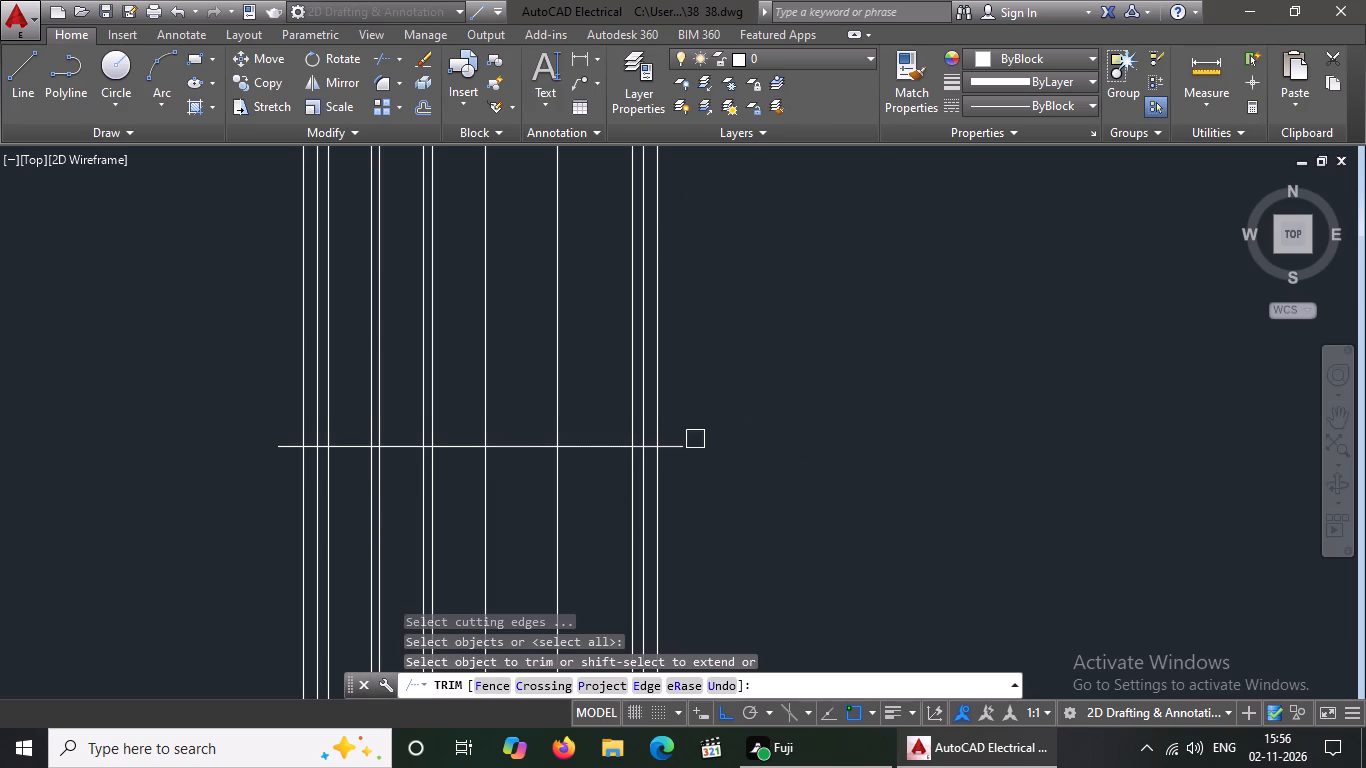
click(678, 447)
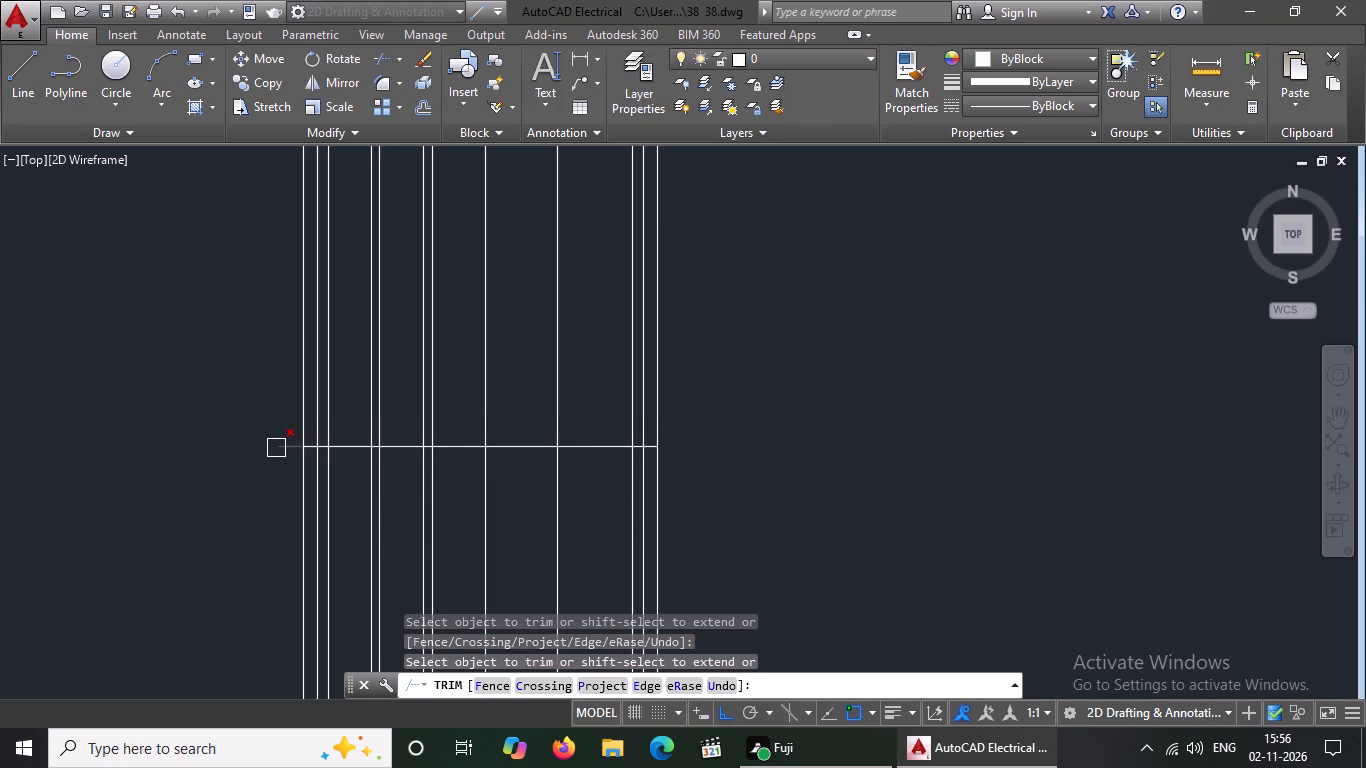
click(275, 447)
key(Escape)
Offset the horizontal base line upward by 1'6".
key(o)
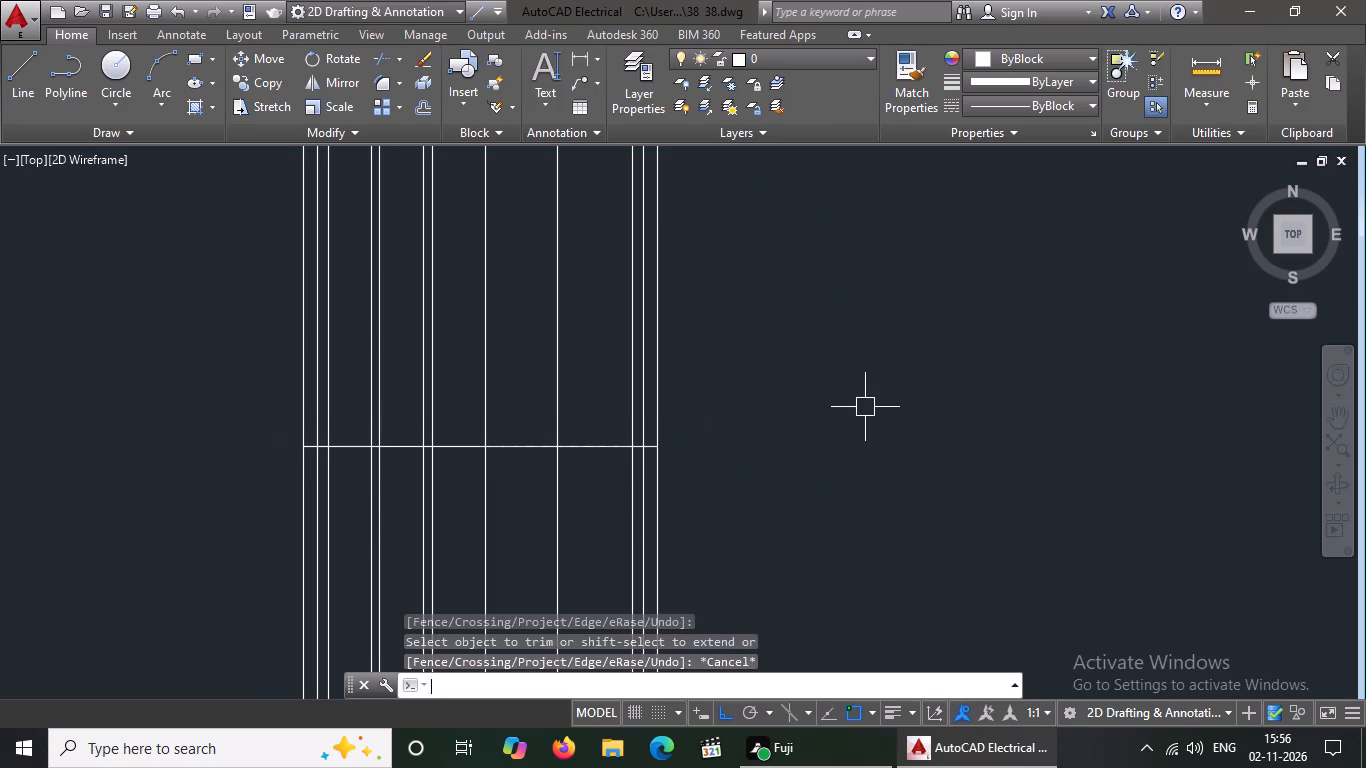
key(Return)
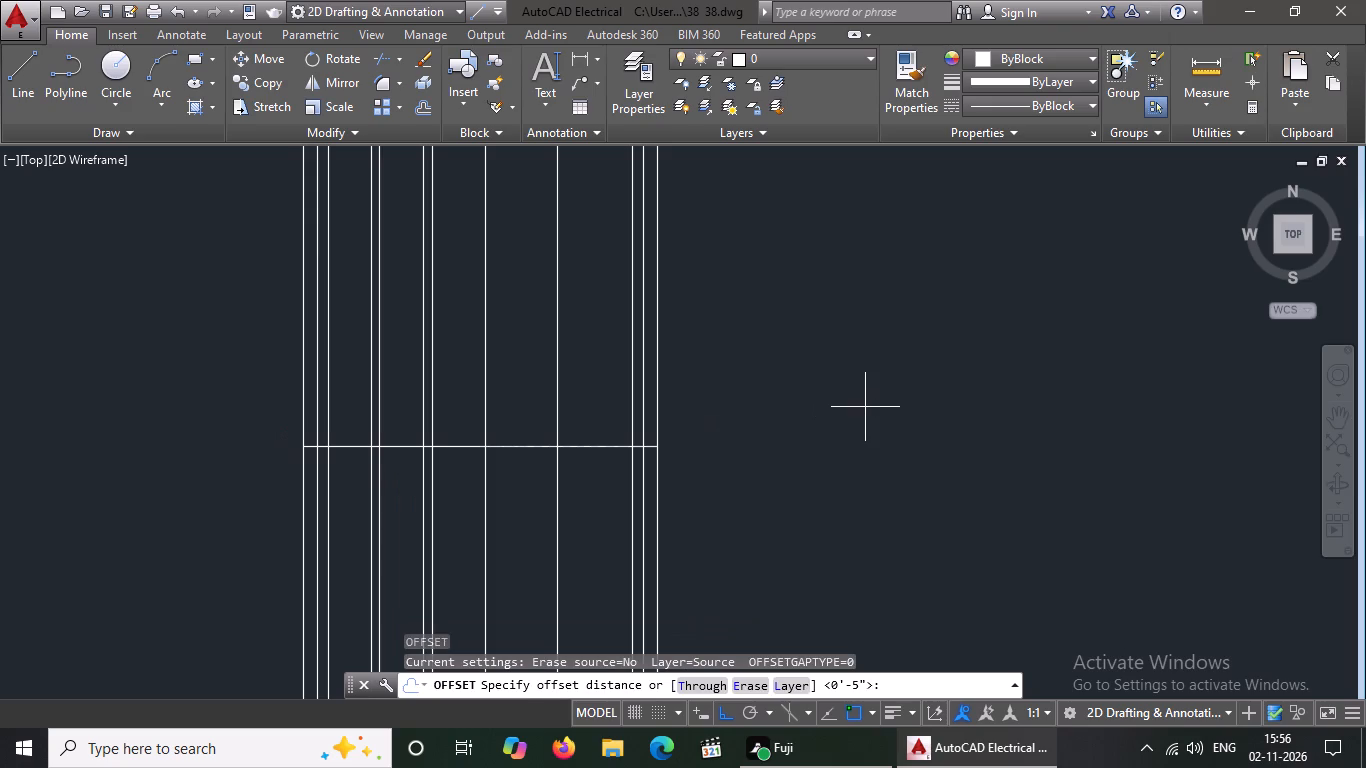
text(1'6)
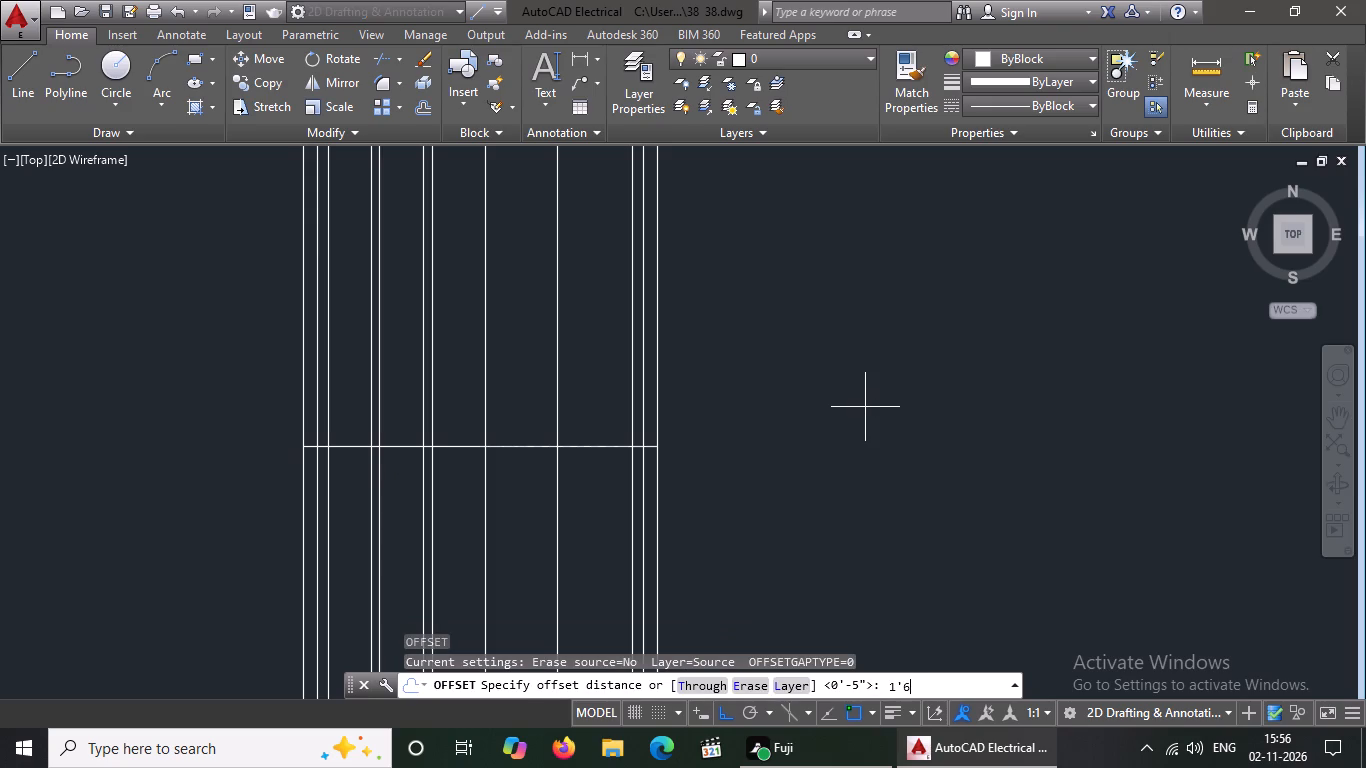
key(shift+quotedbl)
key(Return)
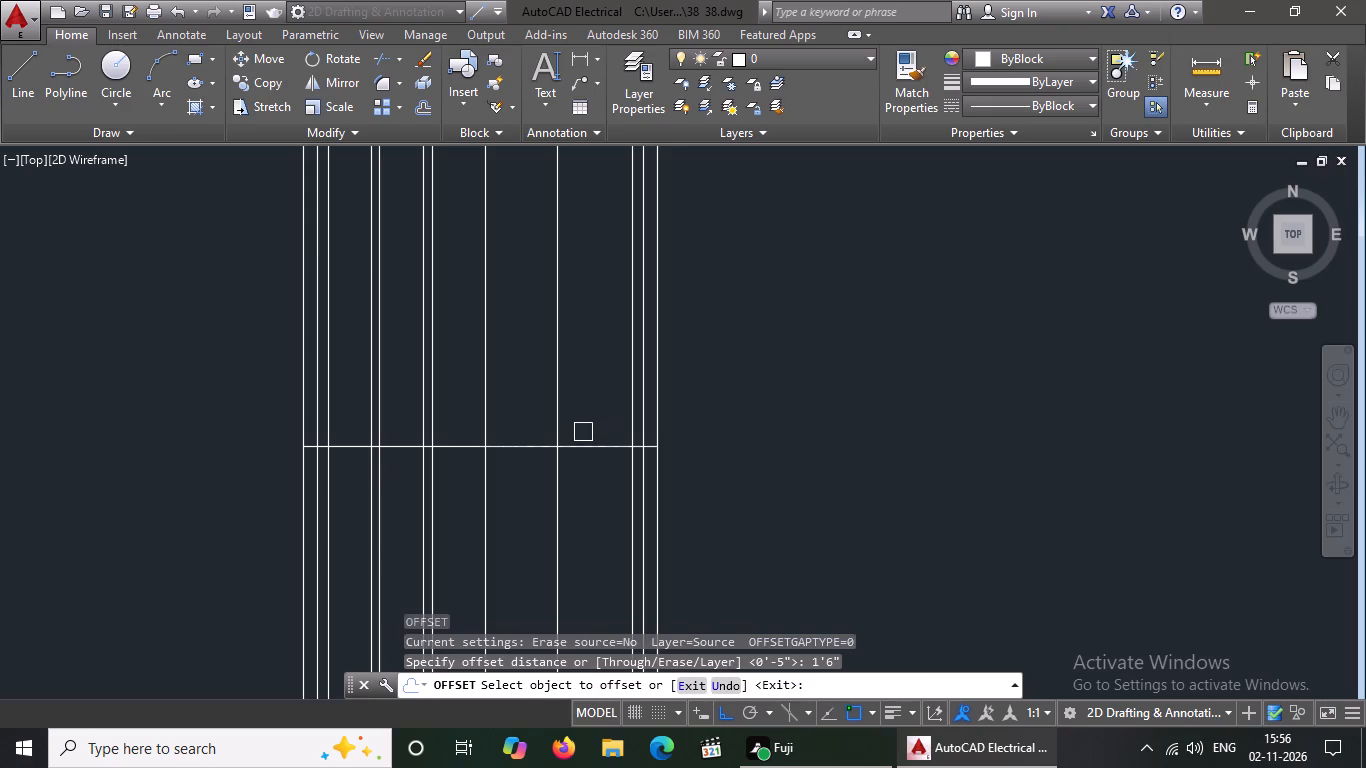
drag(582, 447, 576, 438)
click(574, 379)
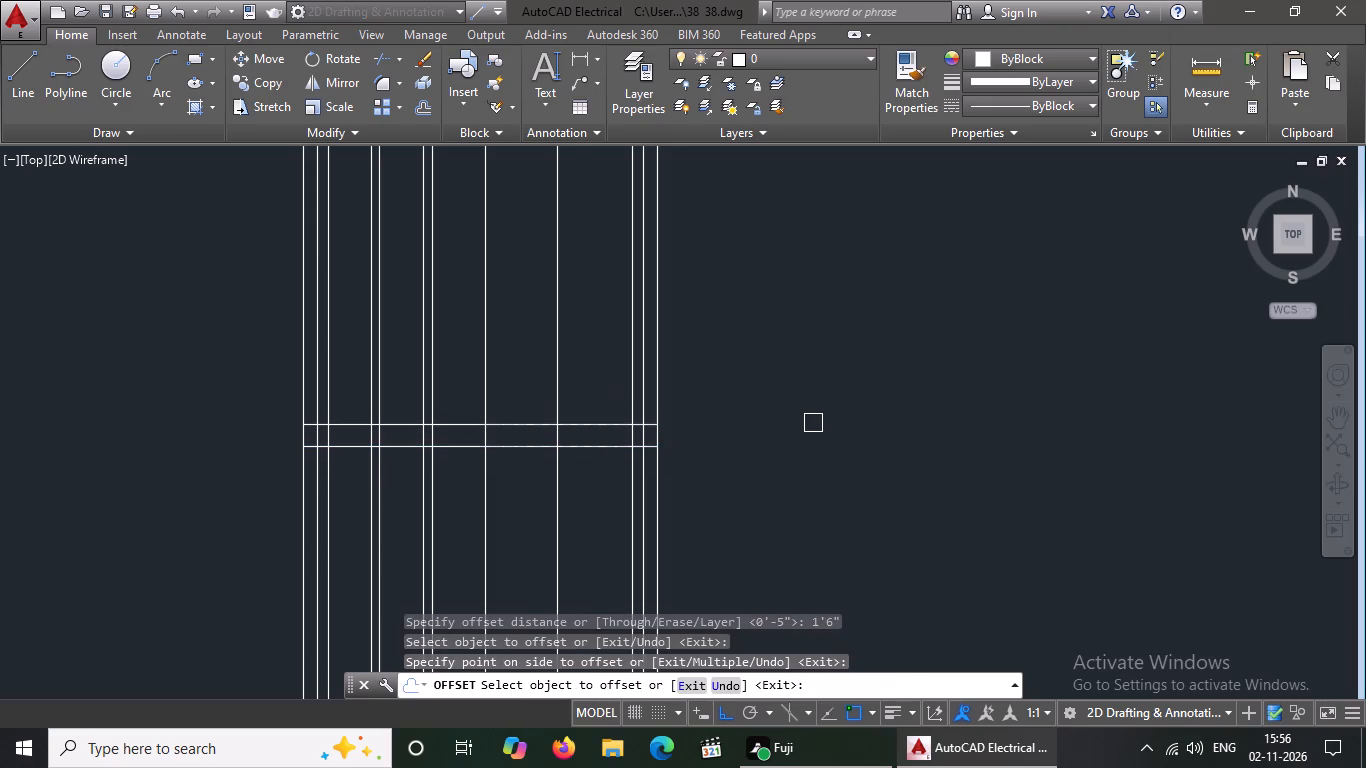
key(Escape)
Offset the upper horizontal line upward by 4', and offset the resulting line upward by another 4'.
key(o)
key(Return)
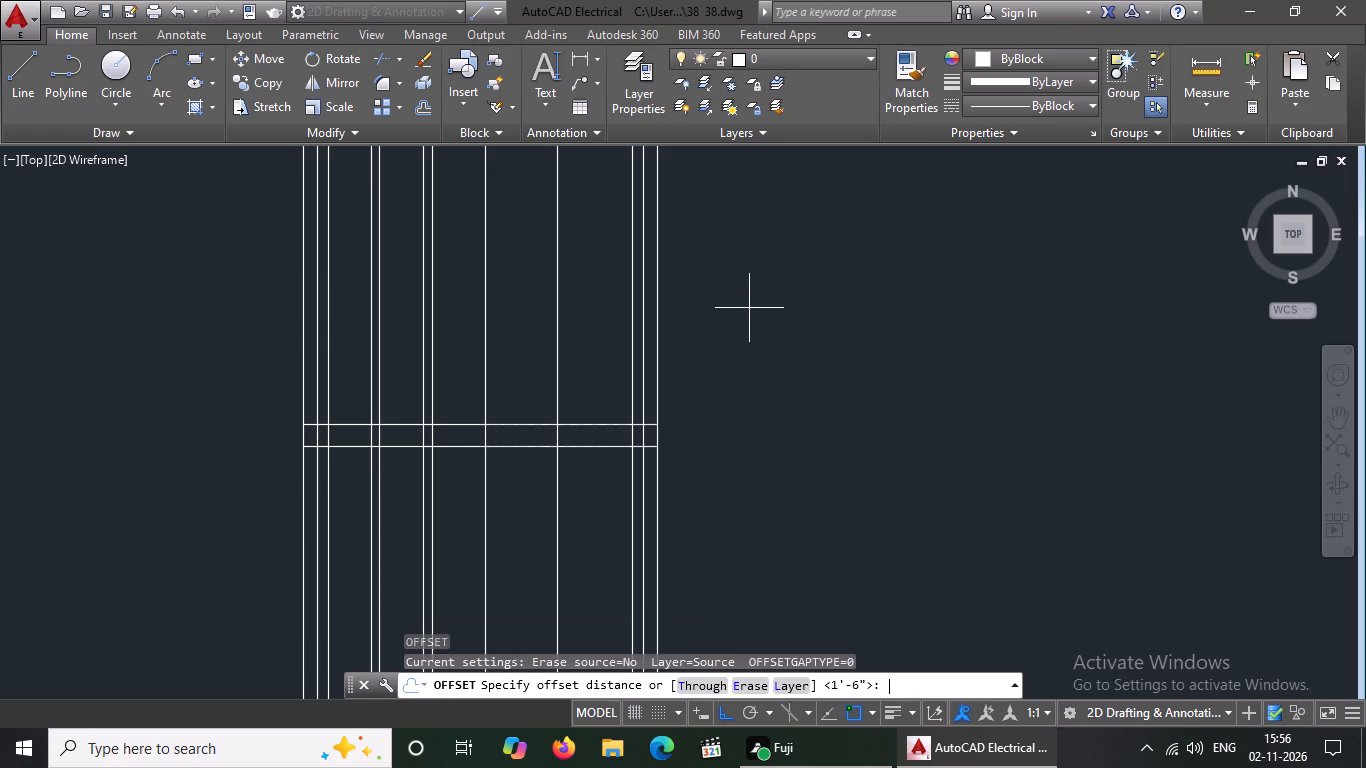
text(4')
key(Return)
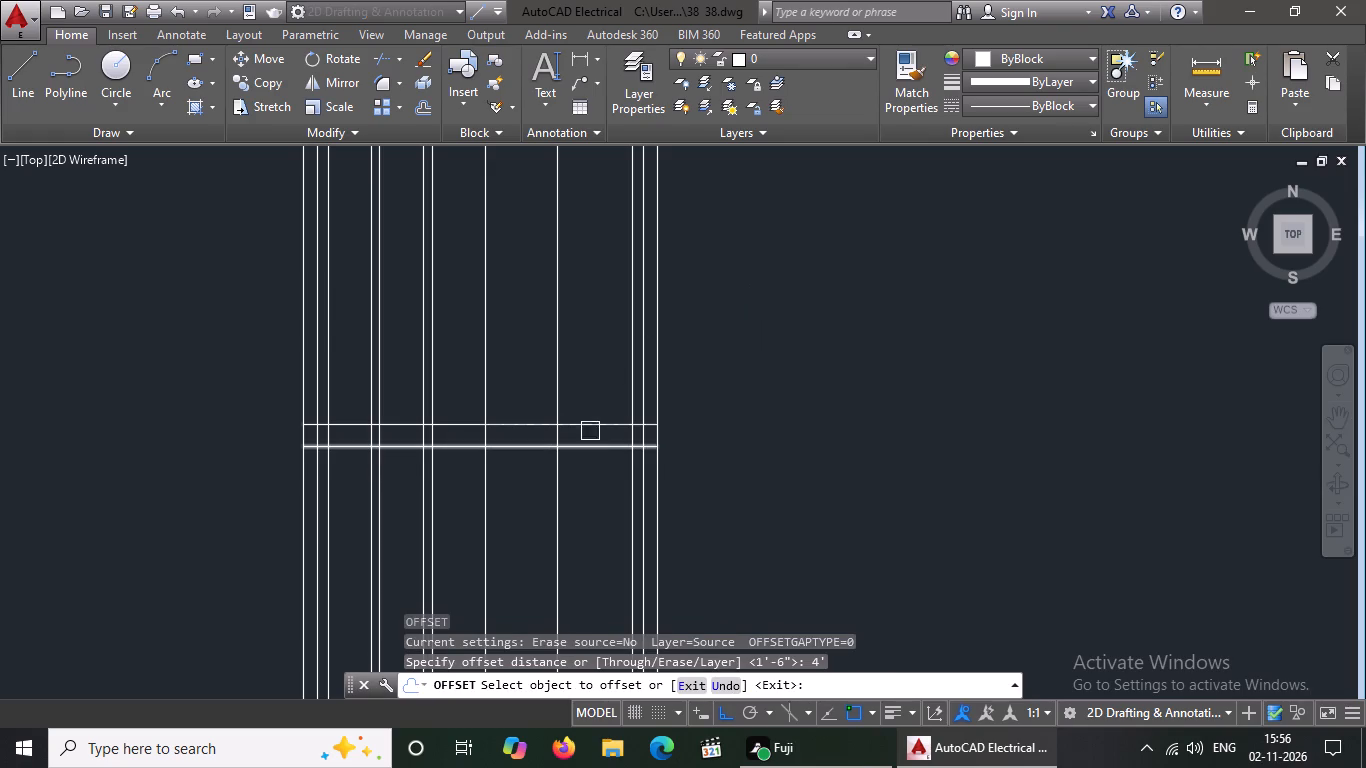
click(594, 413)
click(594, 420)
click(600, 353)
click(600, 370)
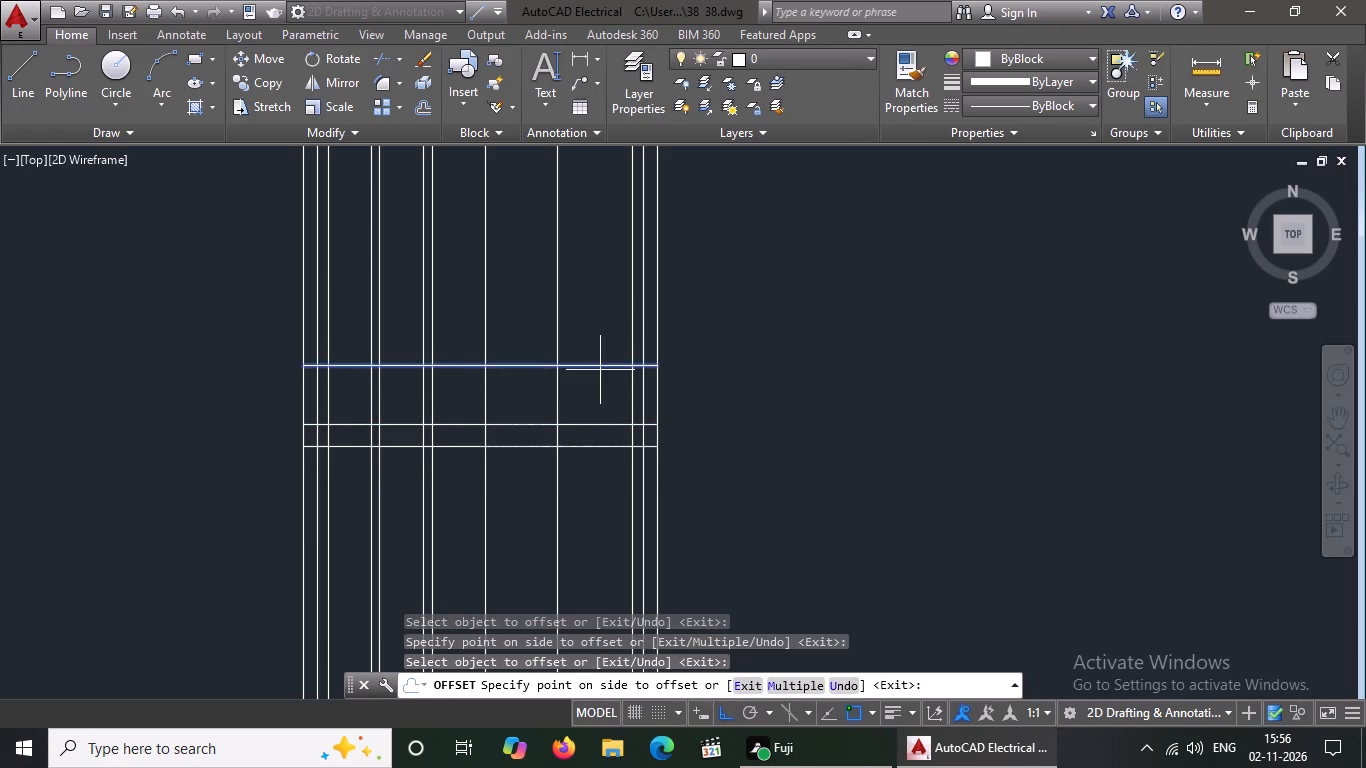
click(608, 314)
key(Escape)
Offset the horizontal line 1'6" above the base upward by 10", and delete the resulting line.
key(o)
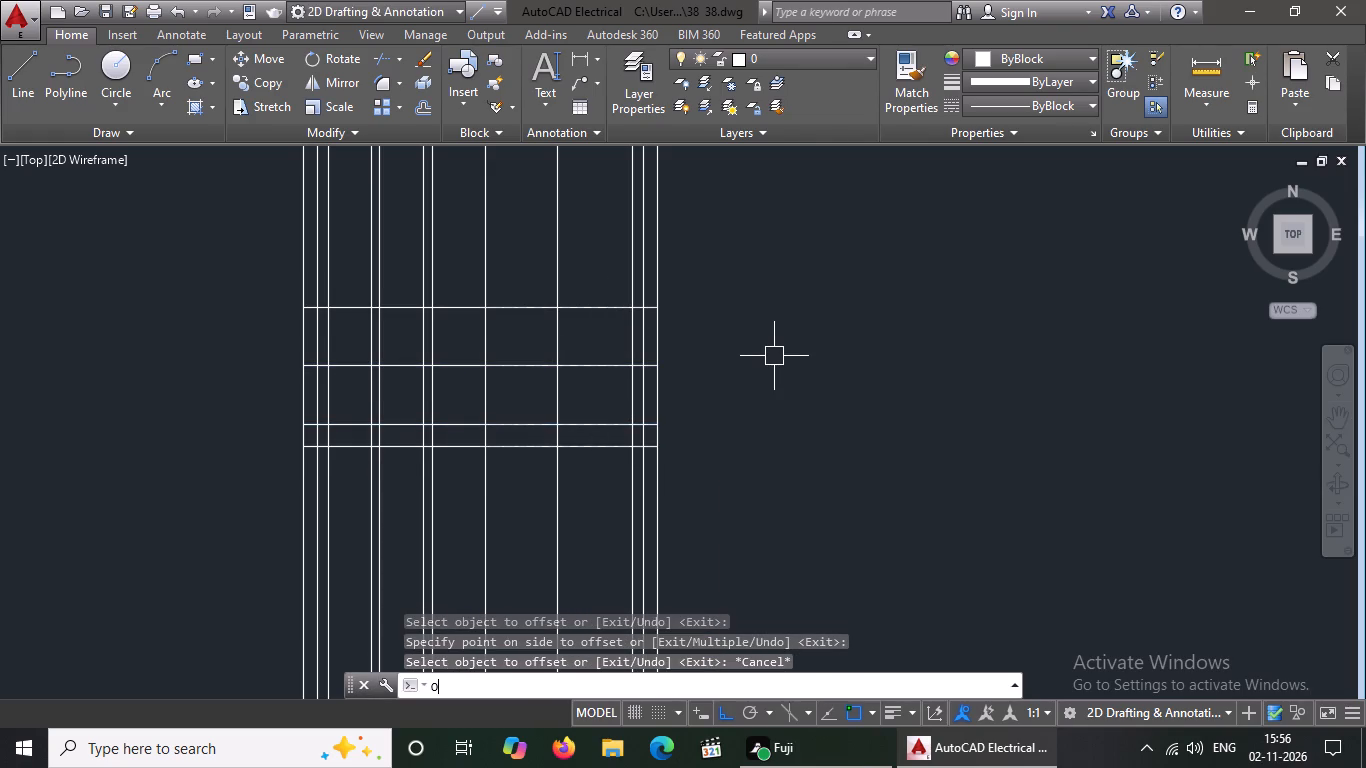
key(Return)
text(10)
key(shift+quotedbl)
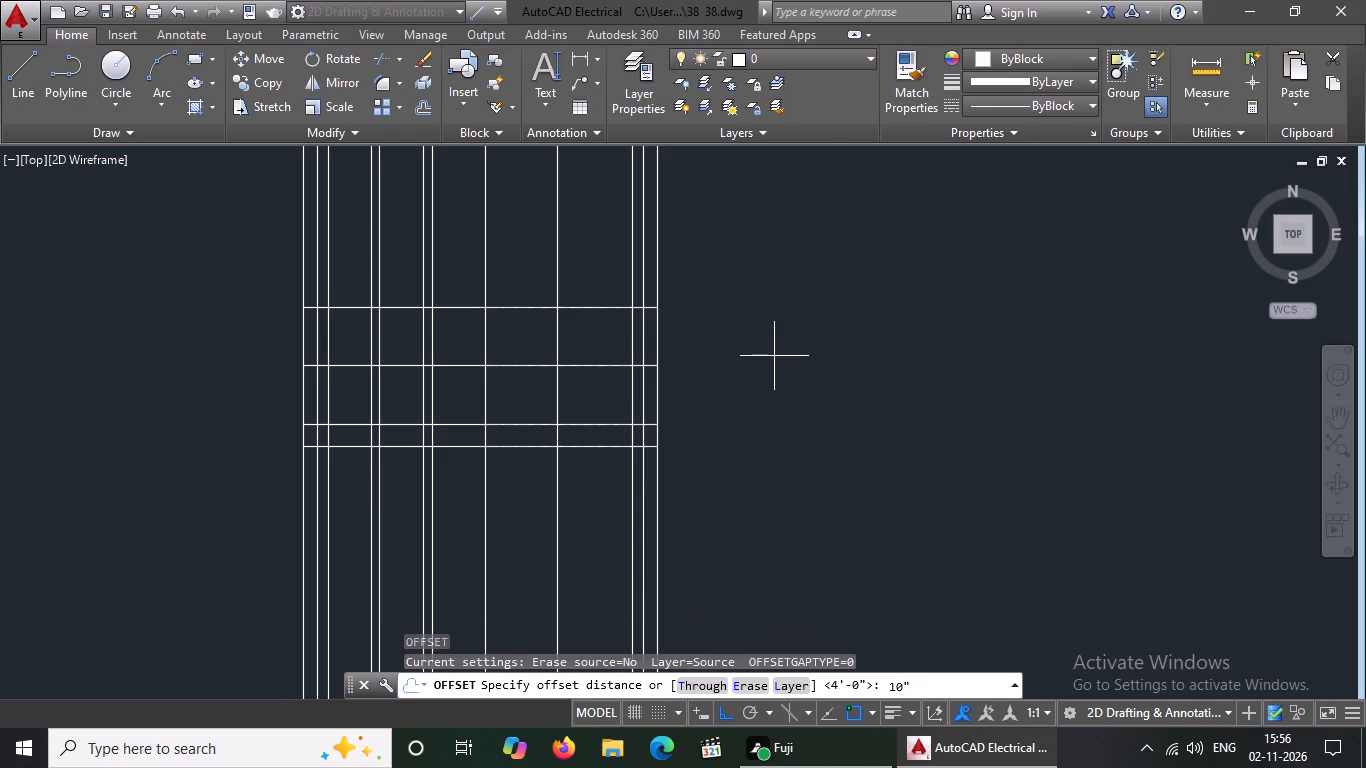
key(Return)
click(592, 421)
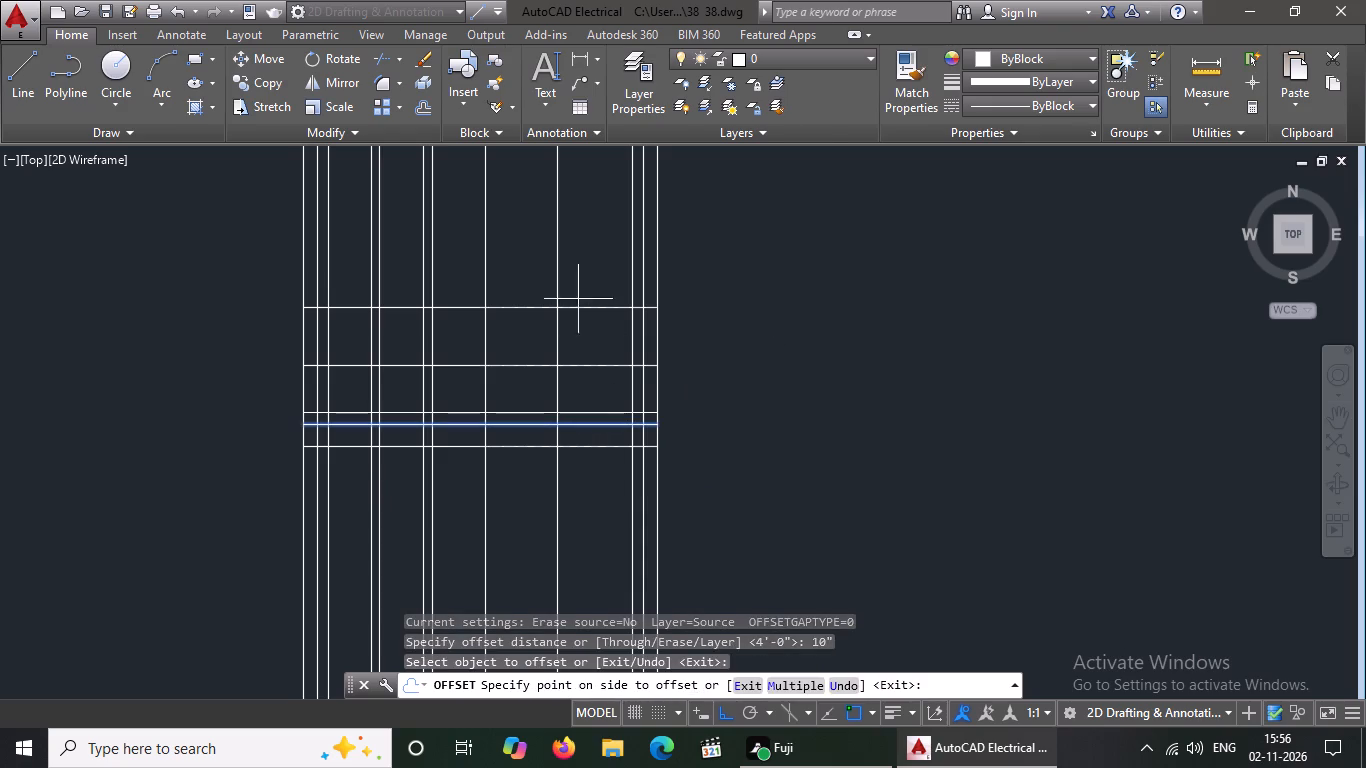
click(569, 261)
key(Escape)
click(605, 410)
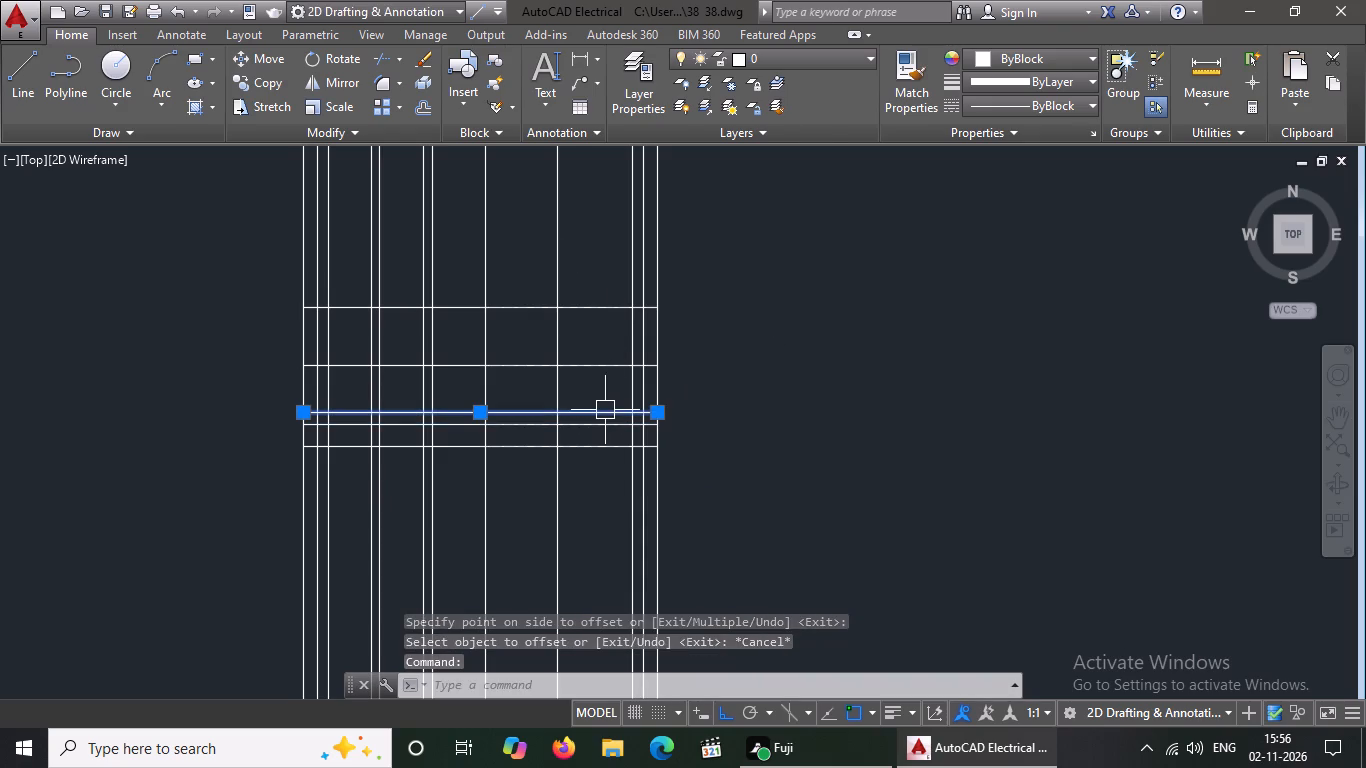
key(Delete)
Offset the horizontal line 1'6" above the base upward by 10'.
key(o)
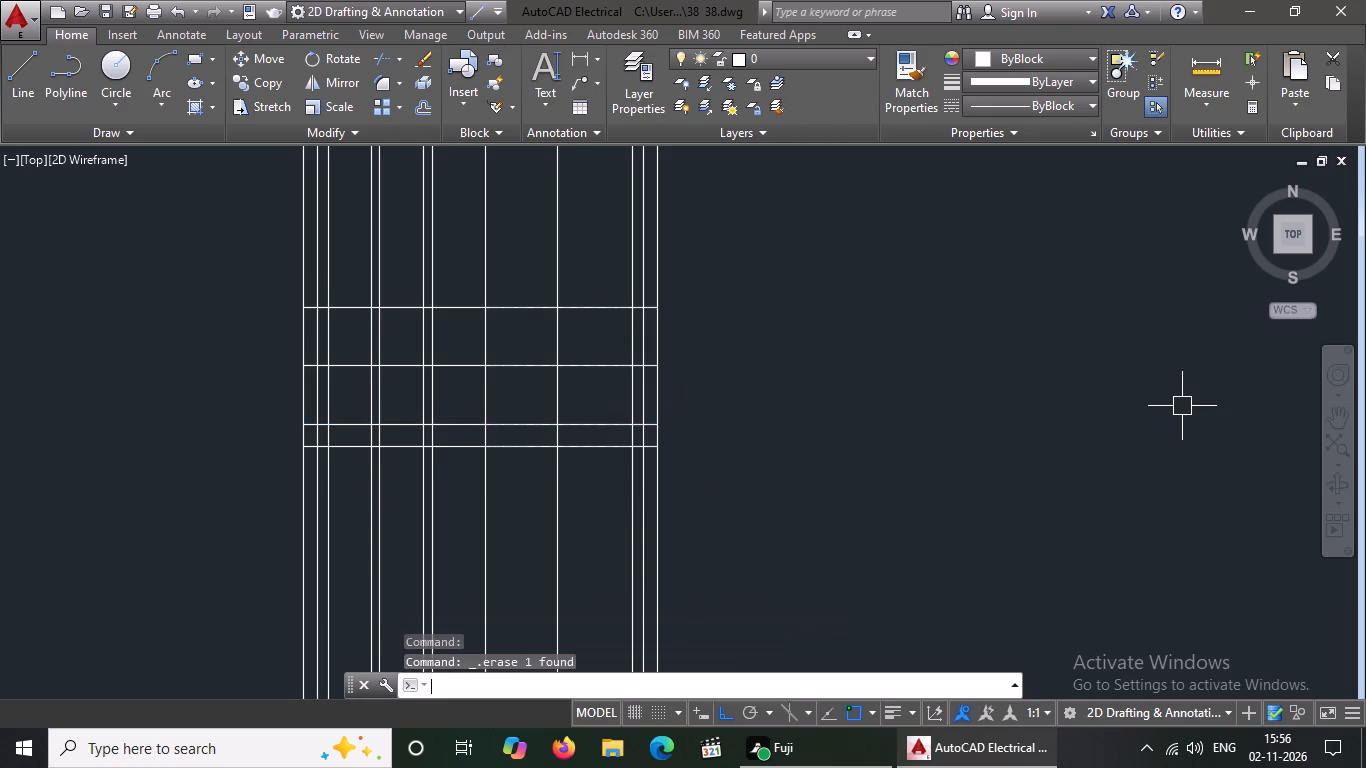
key(Return)
text(10')
key(Return)
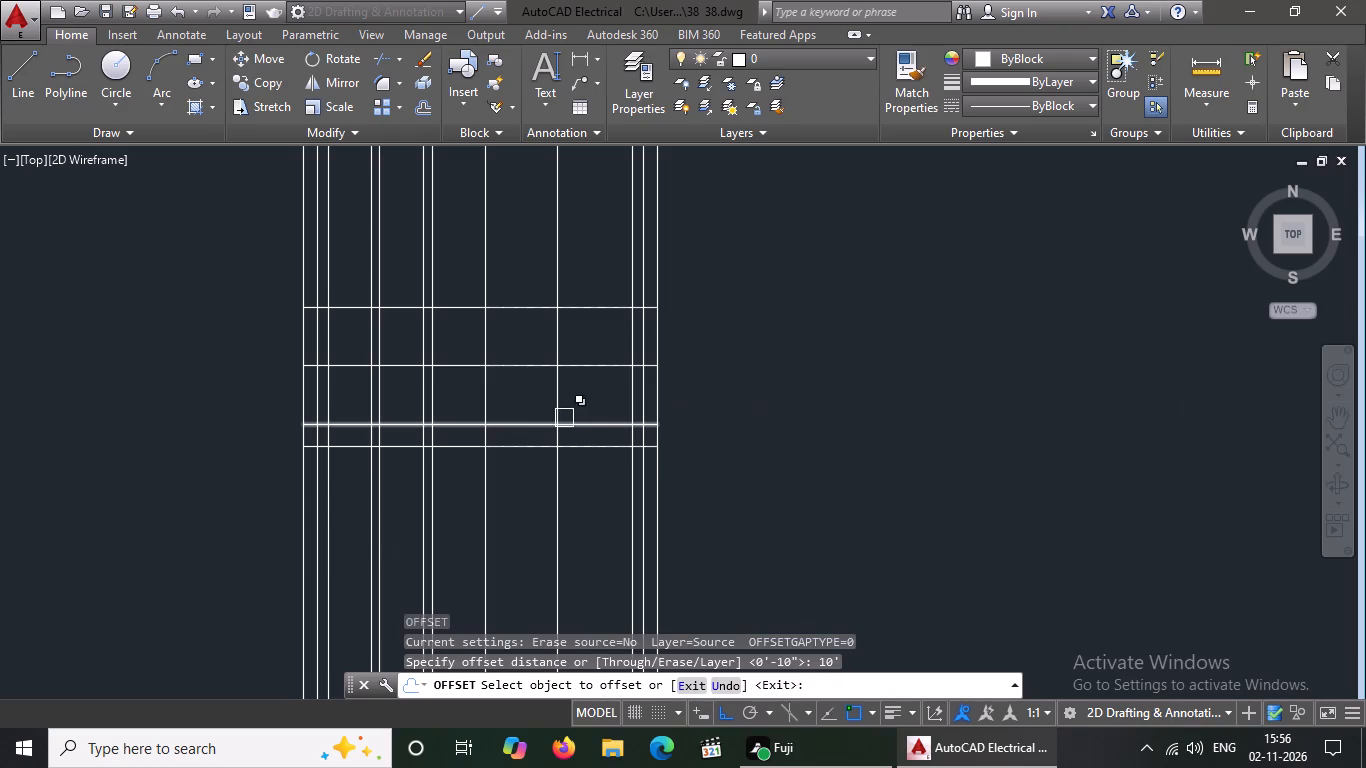
click(599, 429)
click(608, 276)
key(Escape)
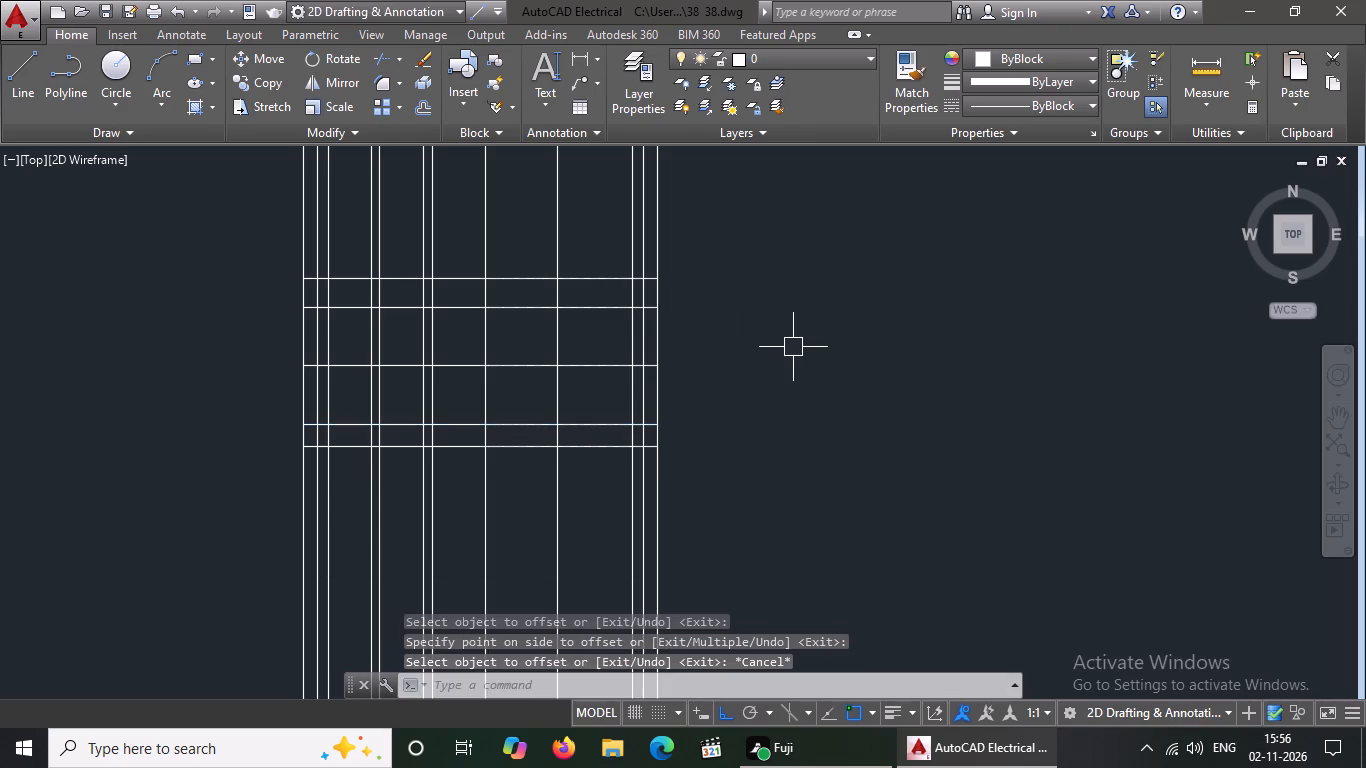
Offset the topmost horizontal level line upward by 6".
key(o)
key(Return)
text(6")
key(Return)
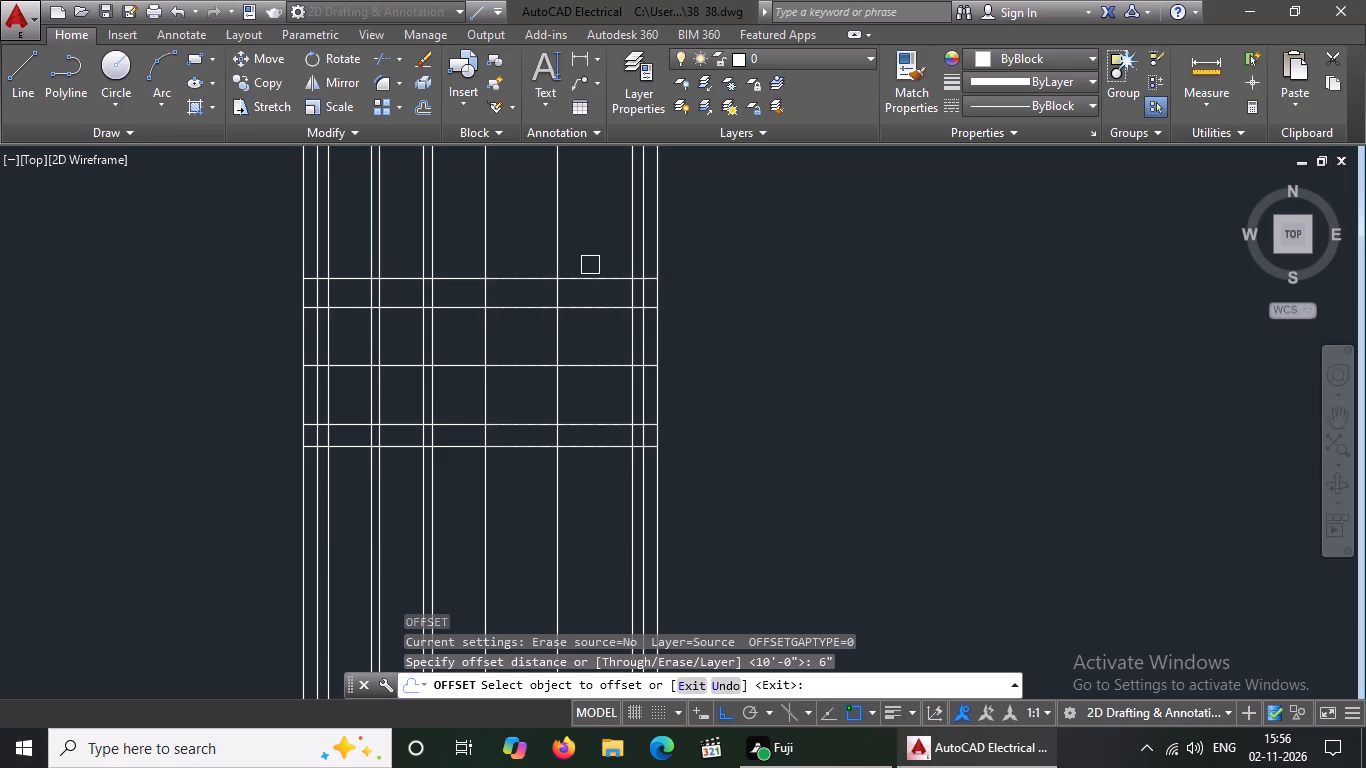
click(583, 276)
drag(585, 239, 602, 249)
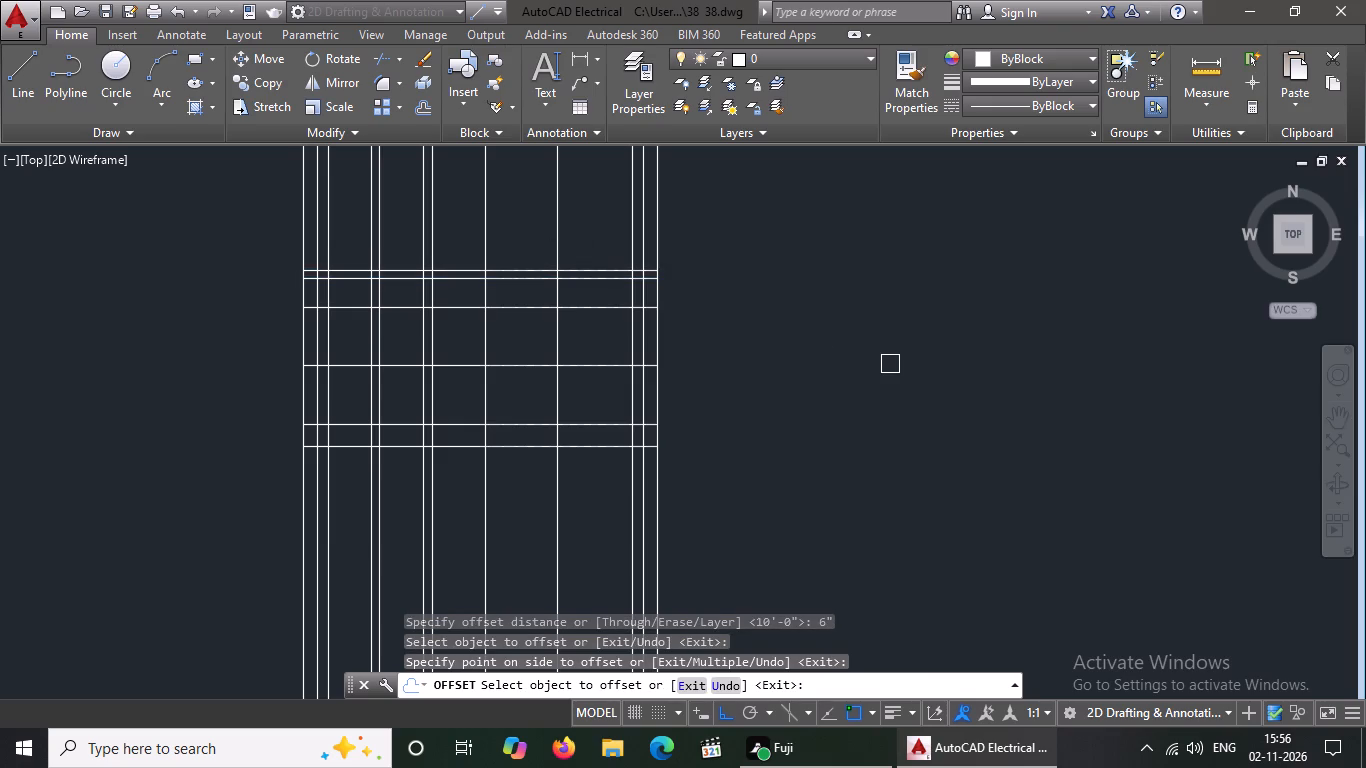
key(Escape)
Offset the upper line of the 6" band upward by 3'.
key(o)
key(Return)
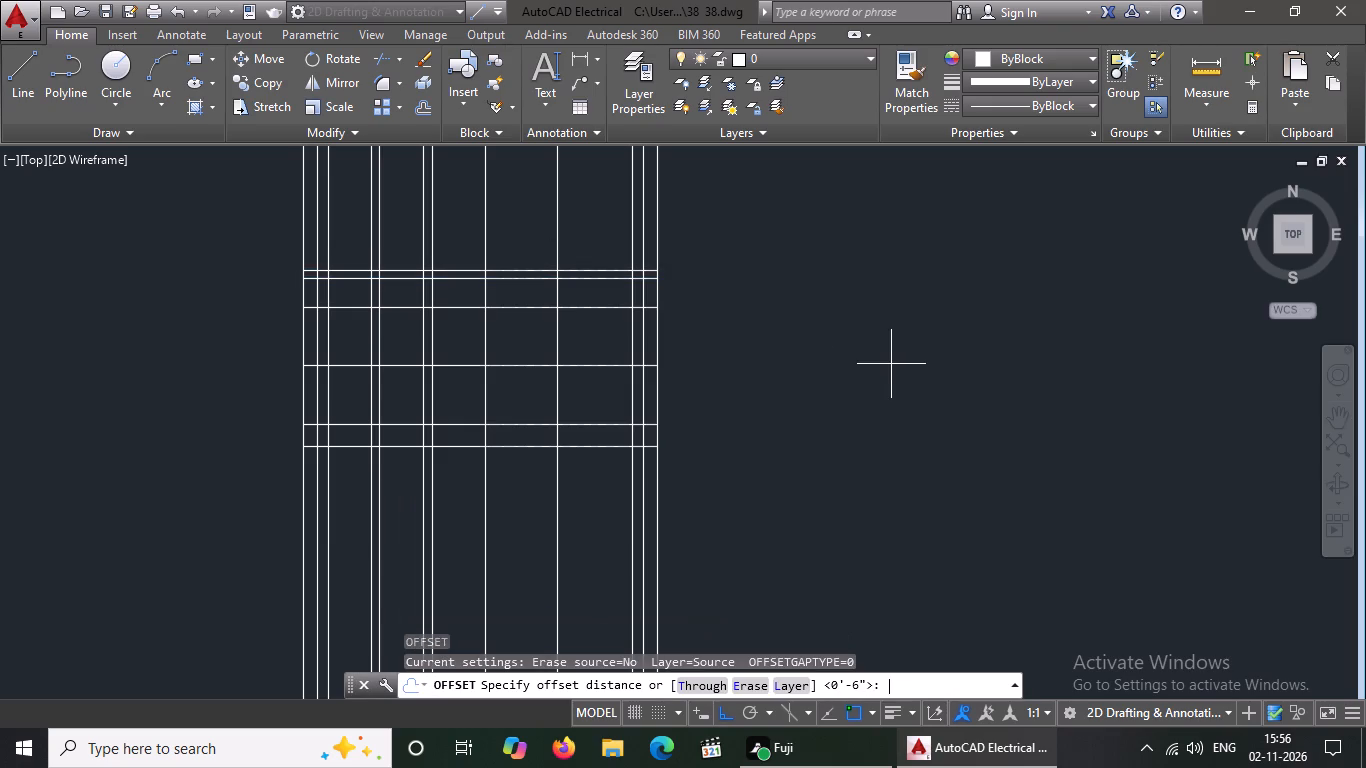
key(3)
key(apostrophe)
key(Return)
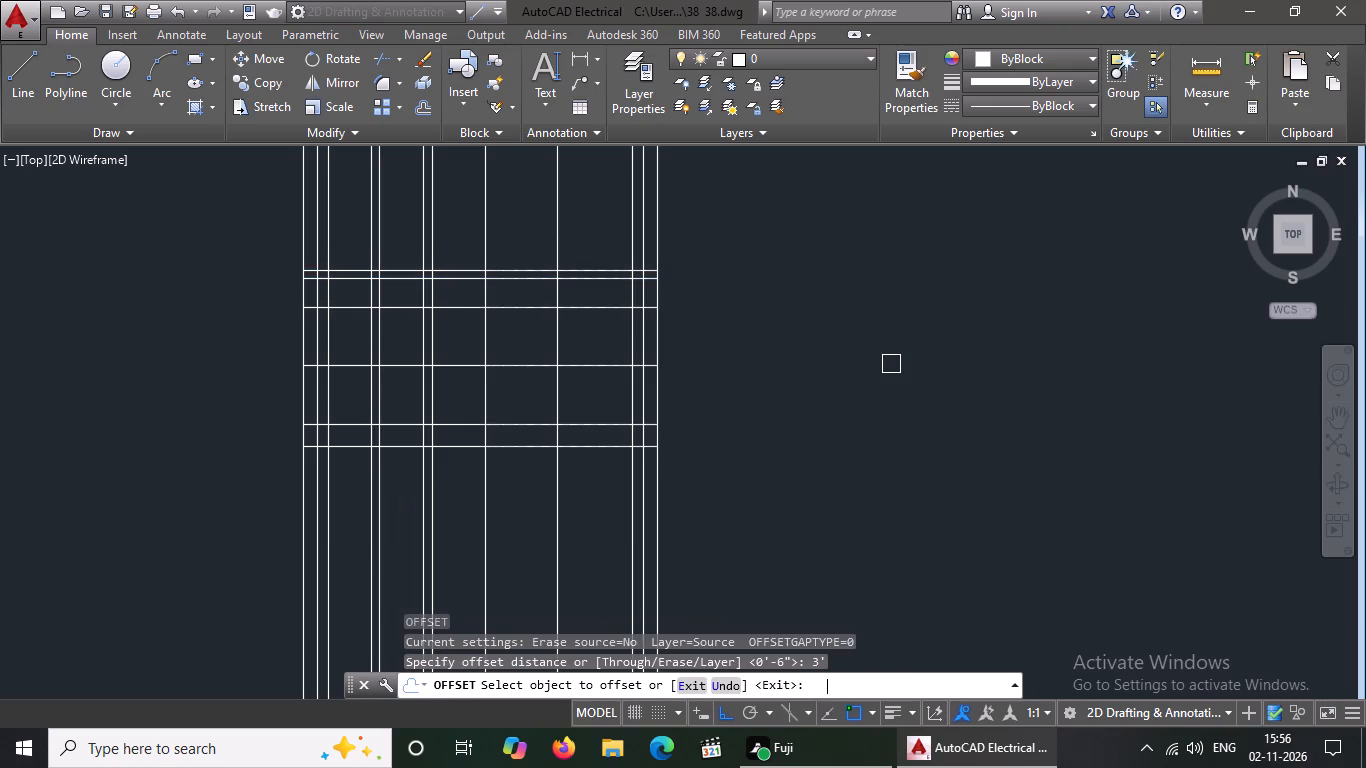
scroll(615, 262, up, 2)
drag(586, 285, 583, 265)
click(594, 184)
scroll(622, 231, down, 1)
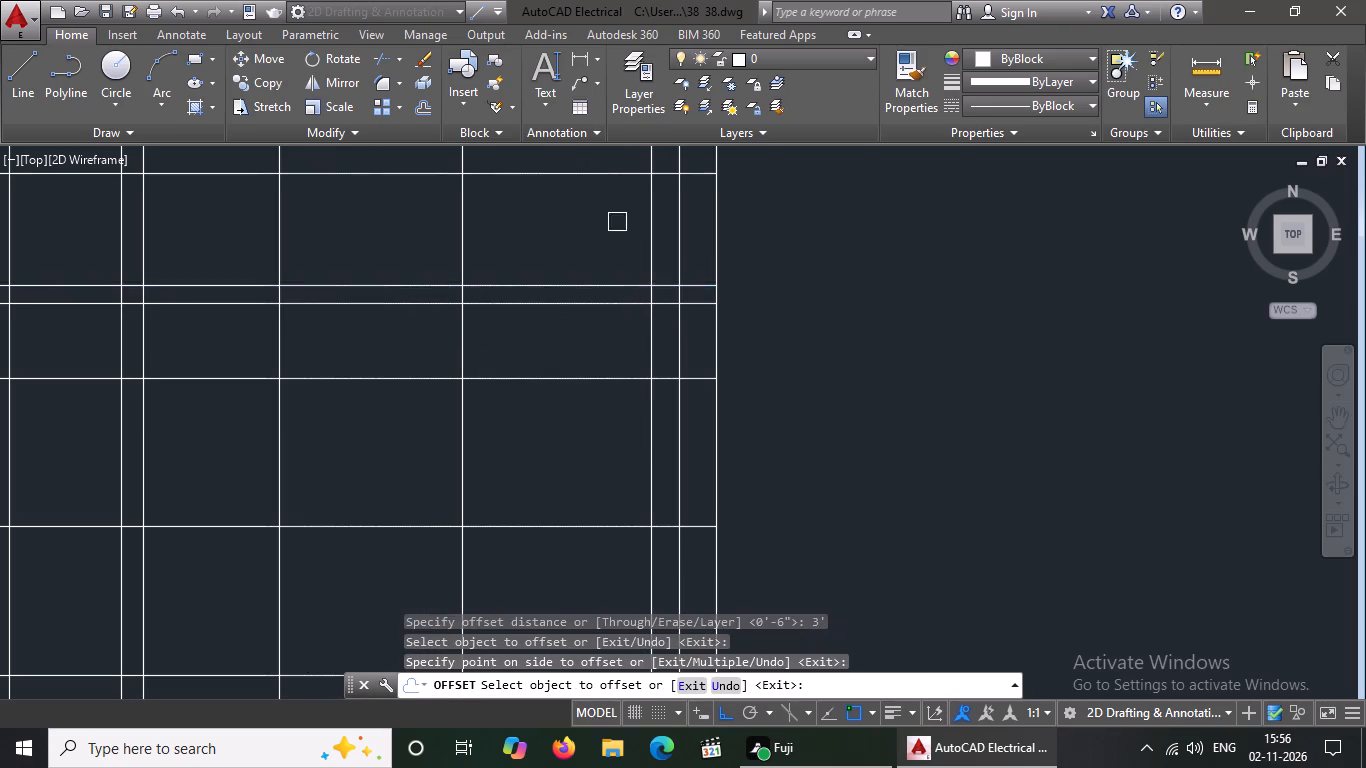
scroll(622, 231, down, 2)
key(Escape)
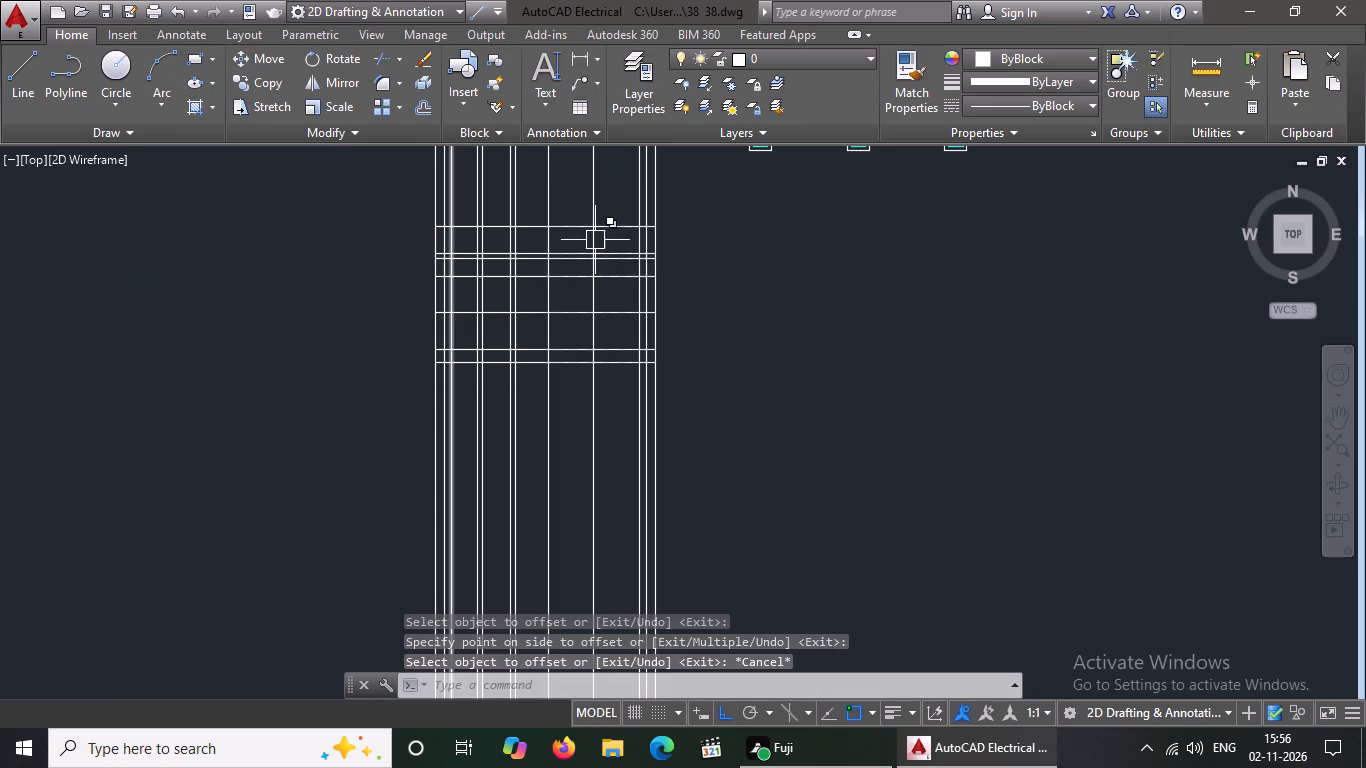
Set the object colour to green and draw a full-width rectangle between the base line and the line 1'6" above it.
scroll(656, 338, down, 2)
click(999, 55)
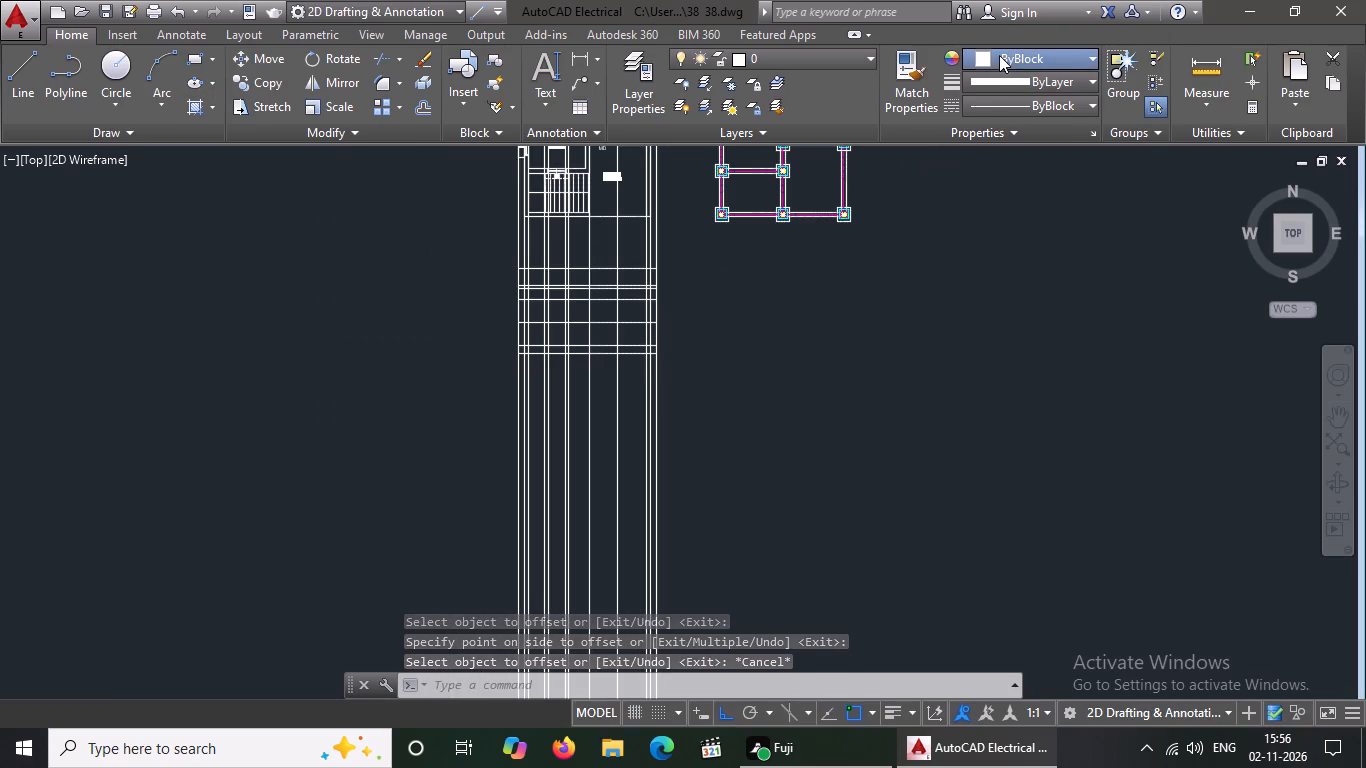
click(1021, 264)
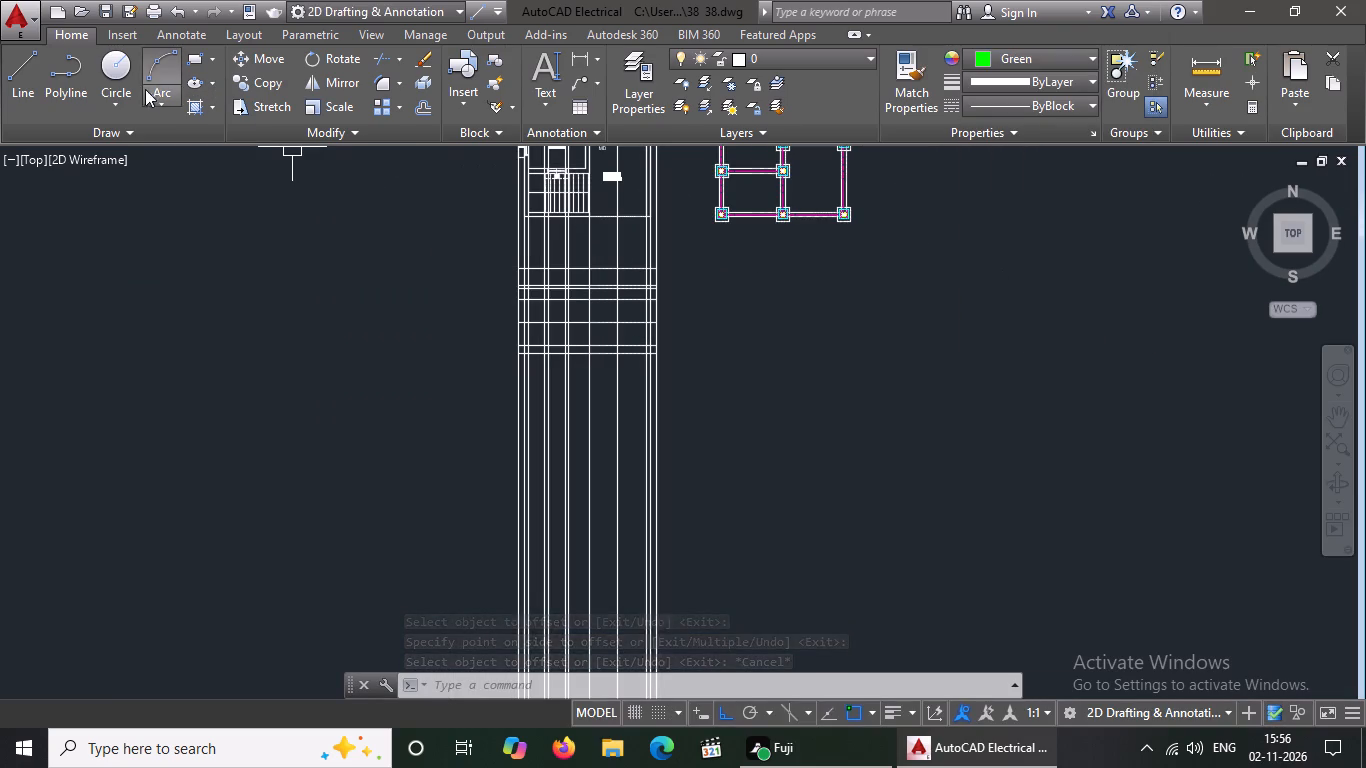
click(193, 57)
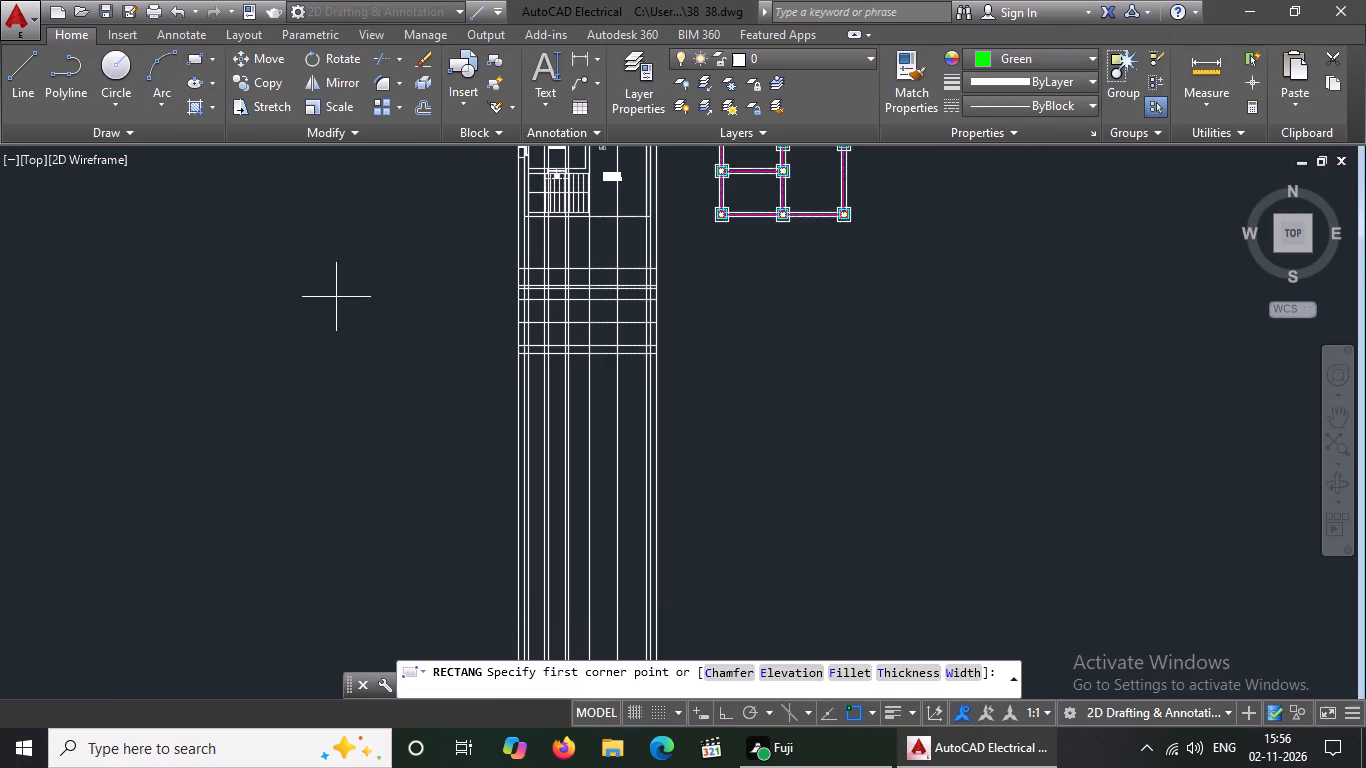
scroll(563, 300, up, 3)
scroll(393, 511, up, 2)
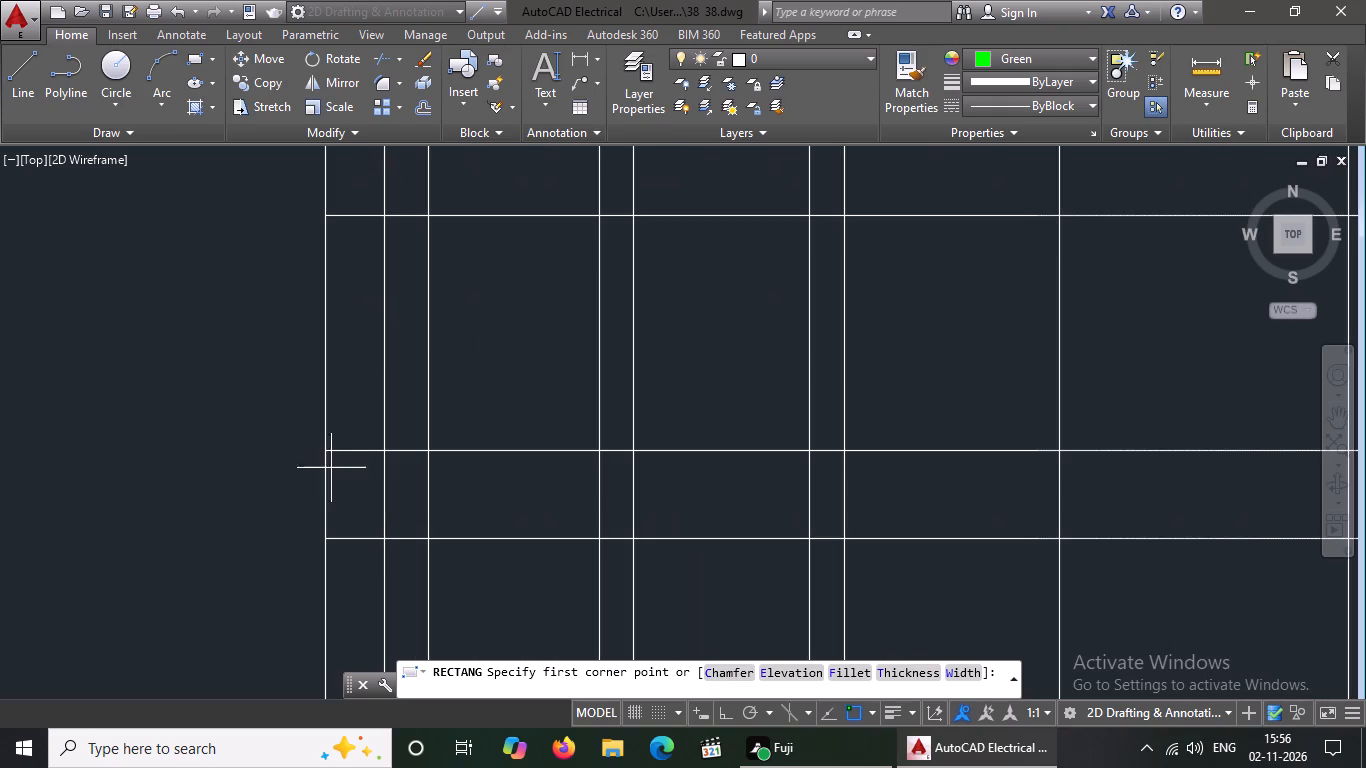
click(326, 450)
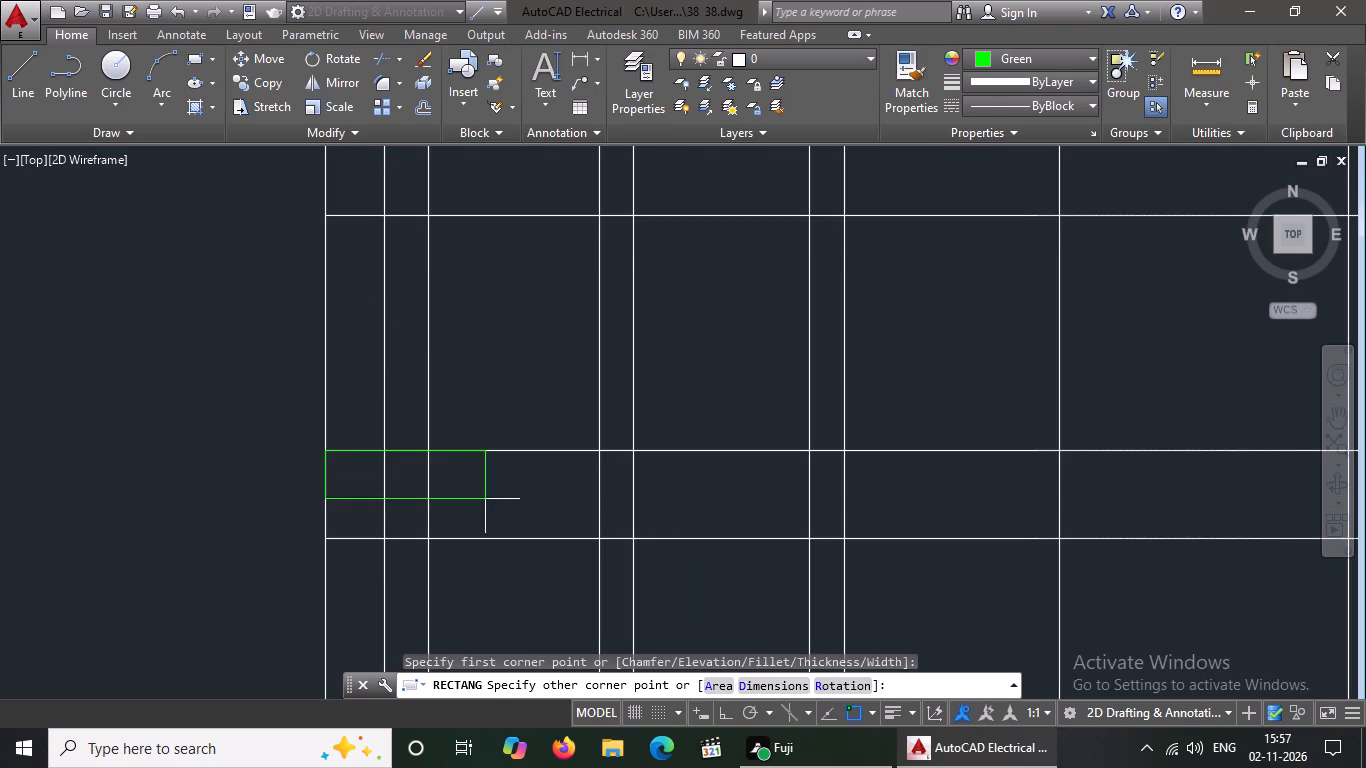
scroll(509, 502, down, 2)
scroll(1026, 513, up, 3)
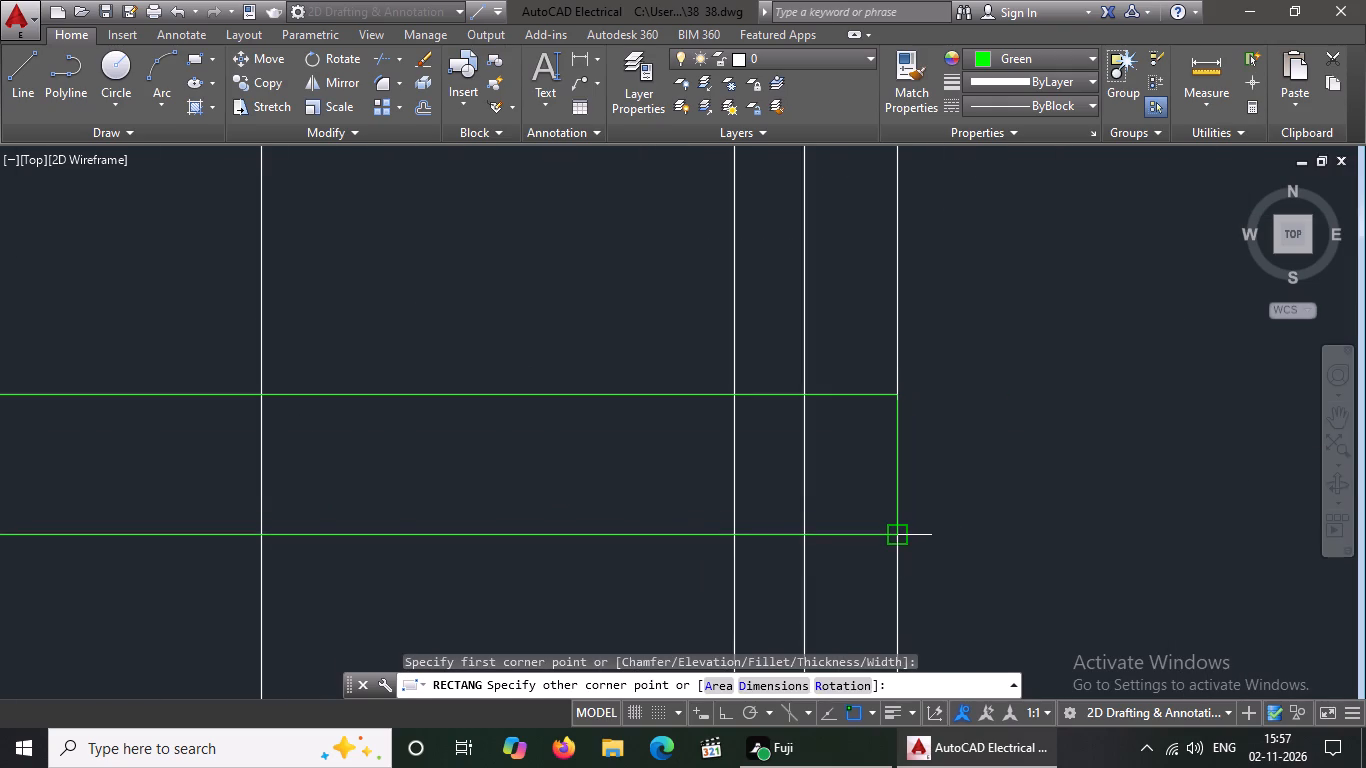
click(897, 533)
scroll(976, 502, down, 4)
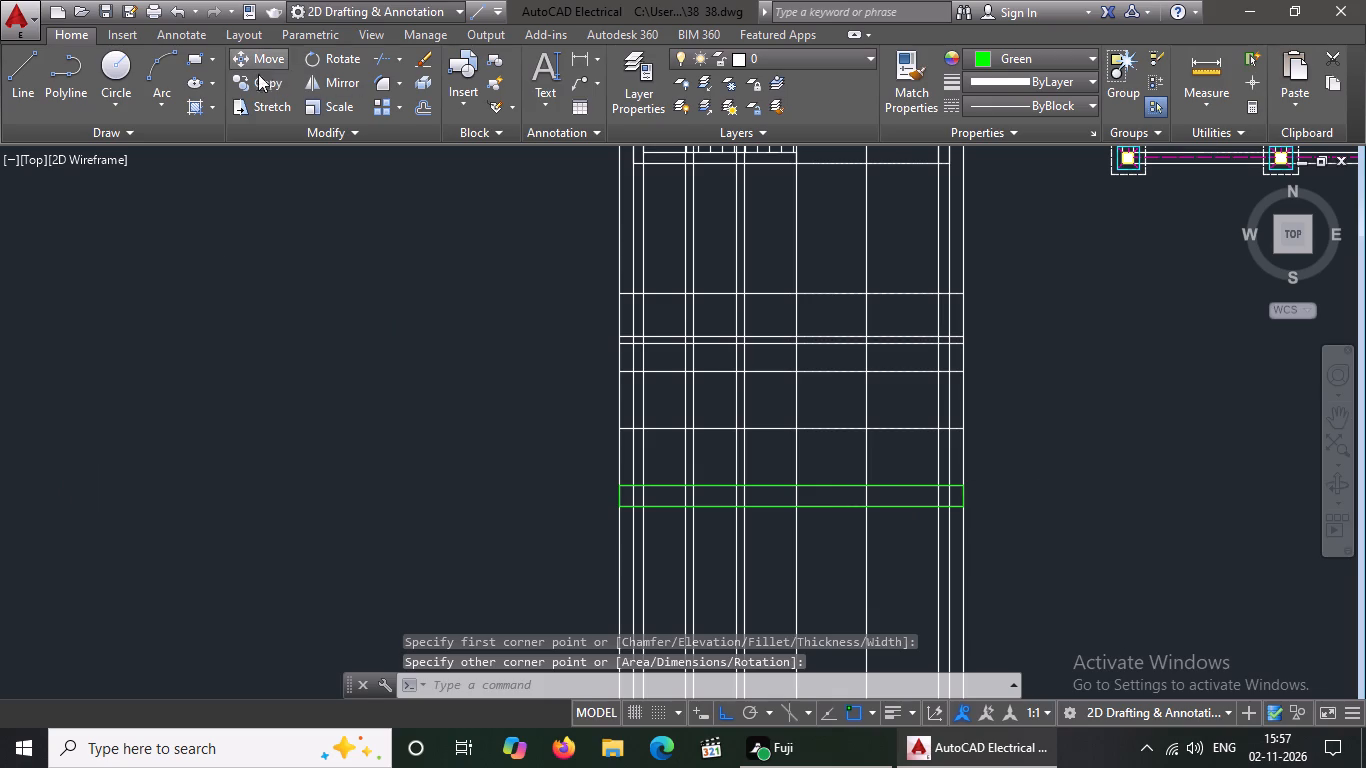
Draw a full-width rectangle over the 10' wall height, between the 6" band's lower line and the base rectangle's top edge.
click(191, 55)
scroll(763, 364, up, 2)
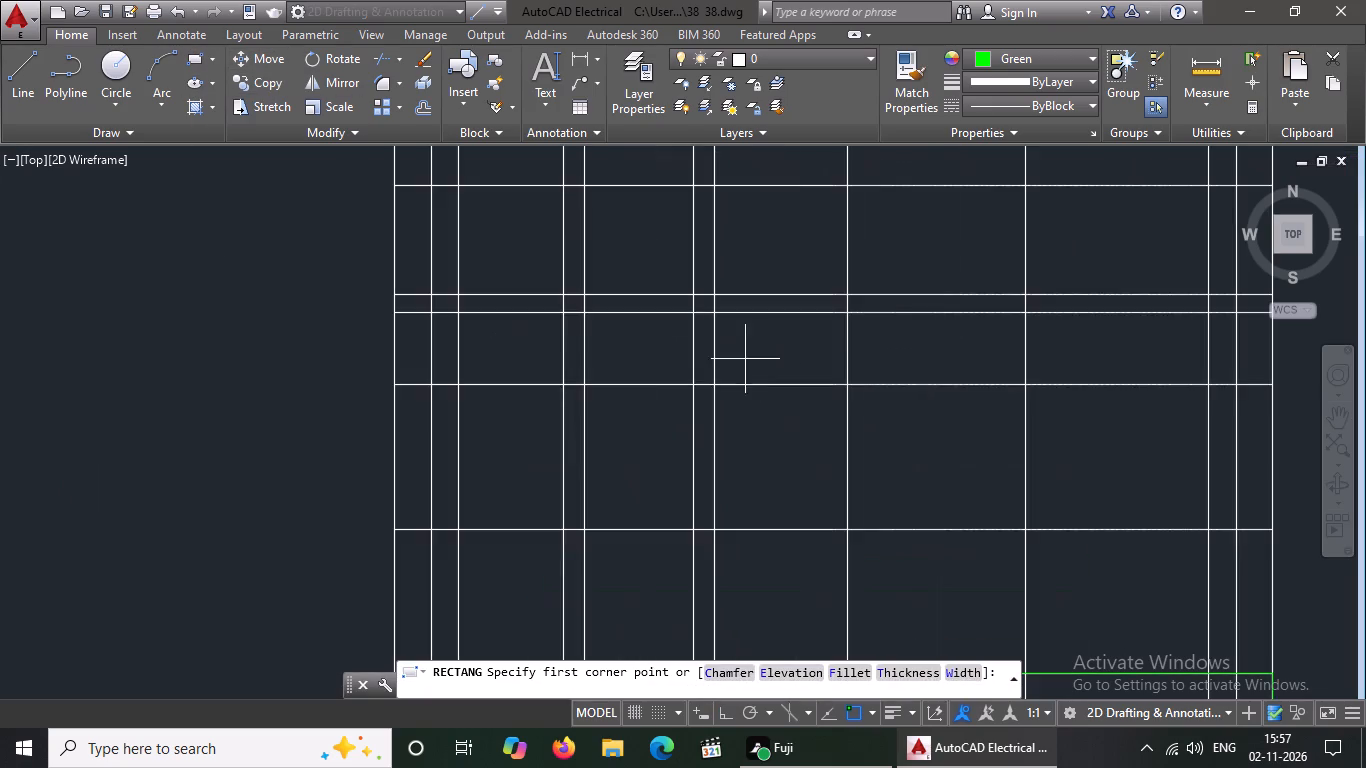
scroll(564, 320, down, 2)
scroll(531, 334, up, 2)
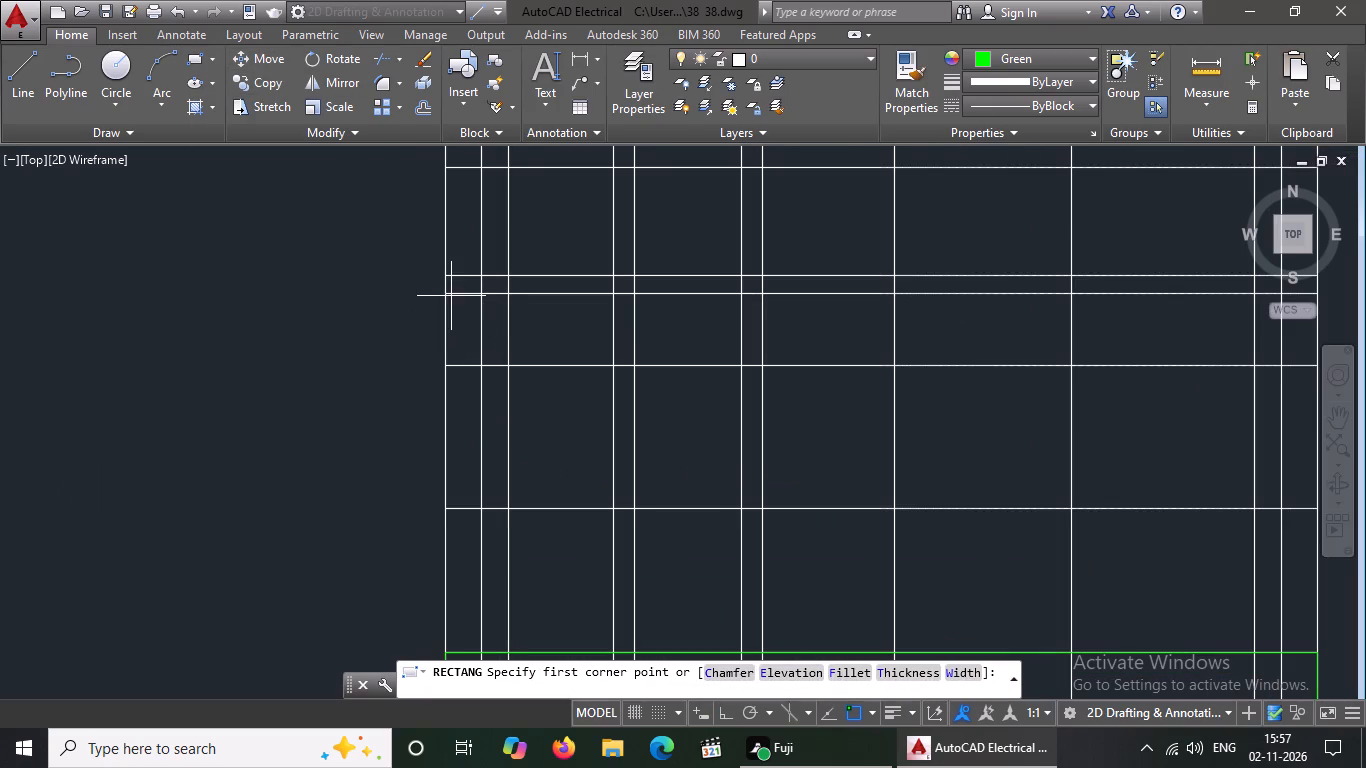
click(448, 293)
scroll(660, 364, down, 3)
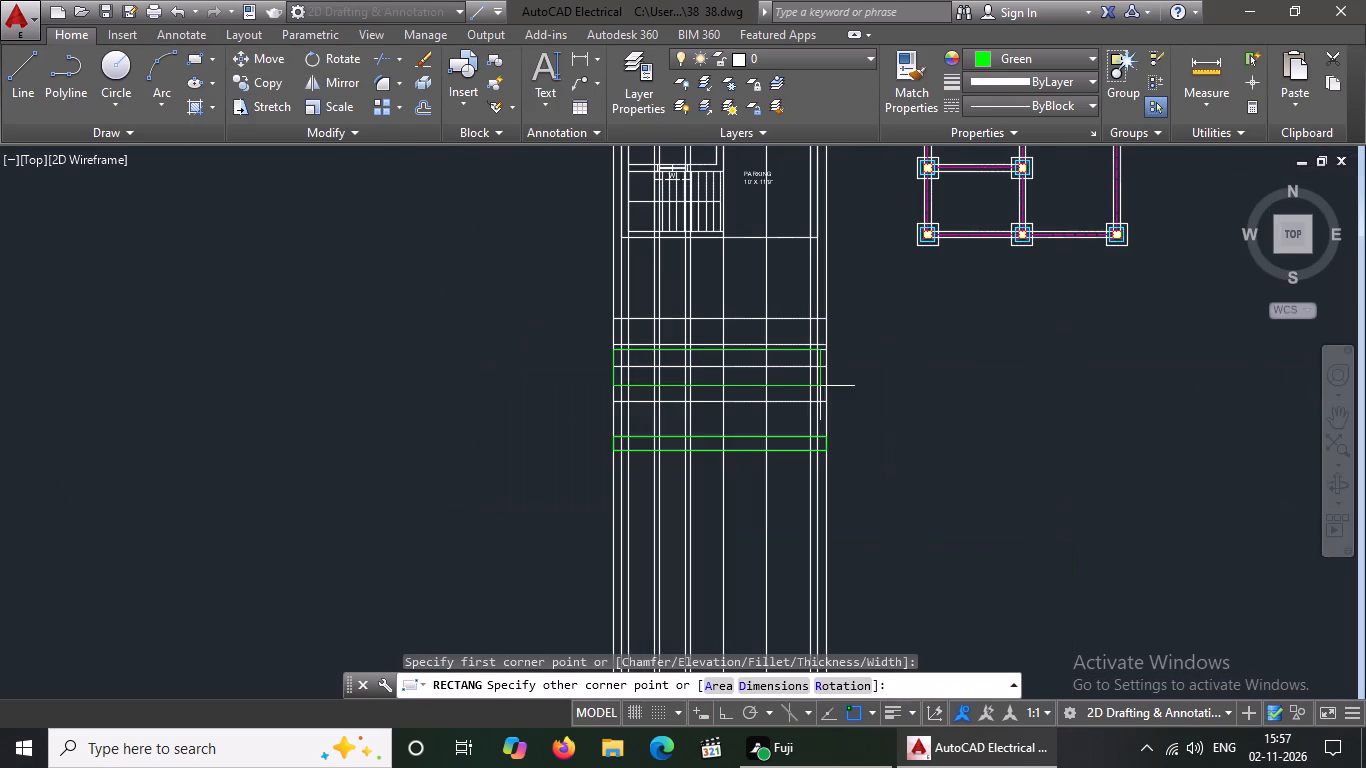
scroll(841, 420, up, 3)
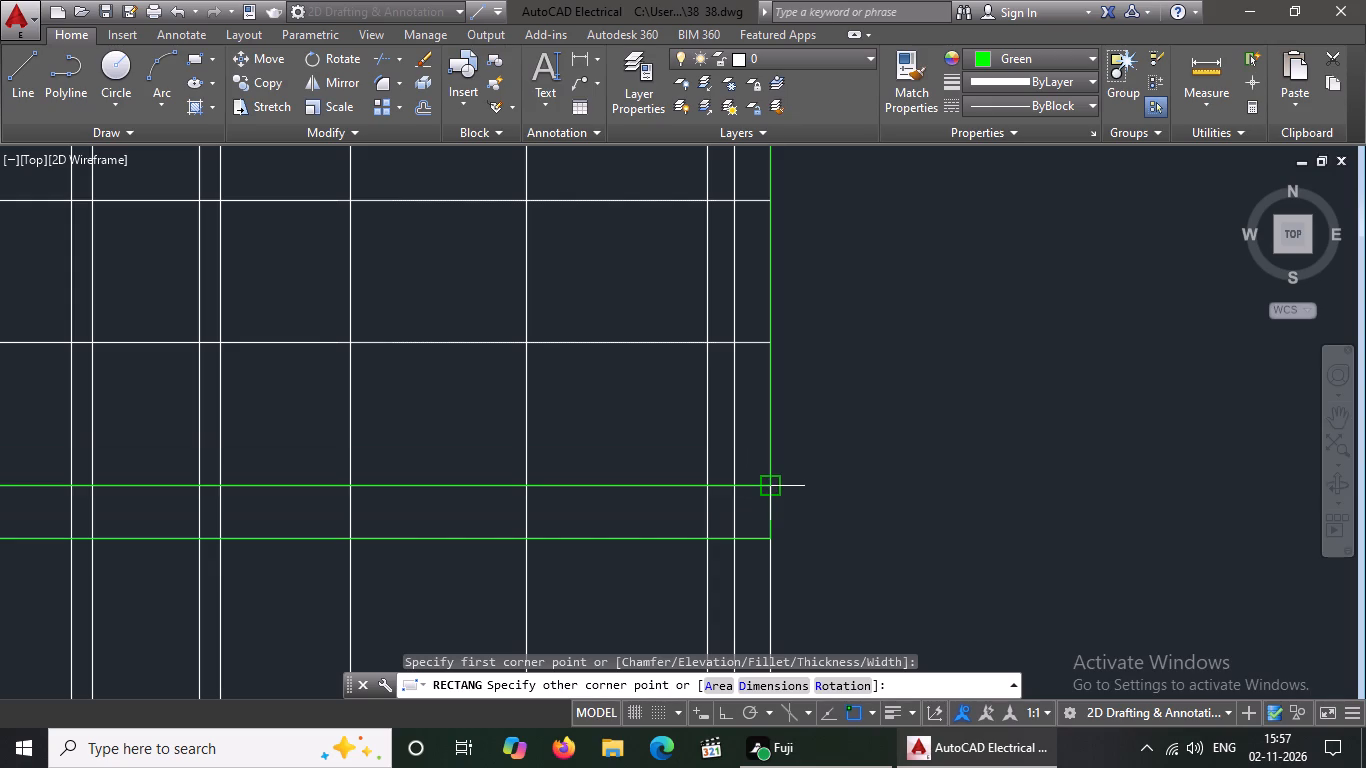
click(770, 486)
scroll(953, 468, down, 3)
key(Escape)
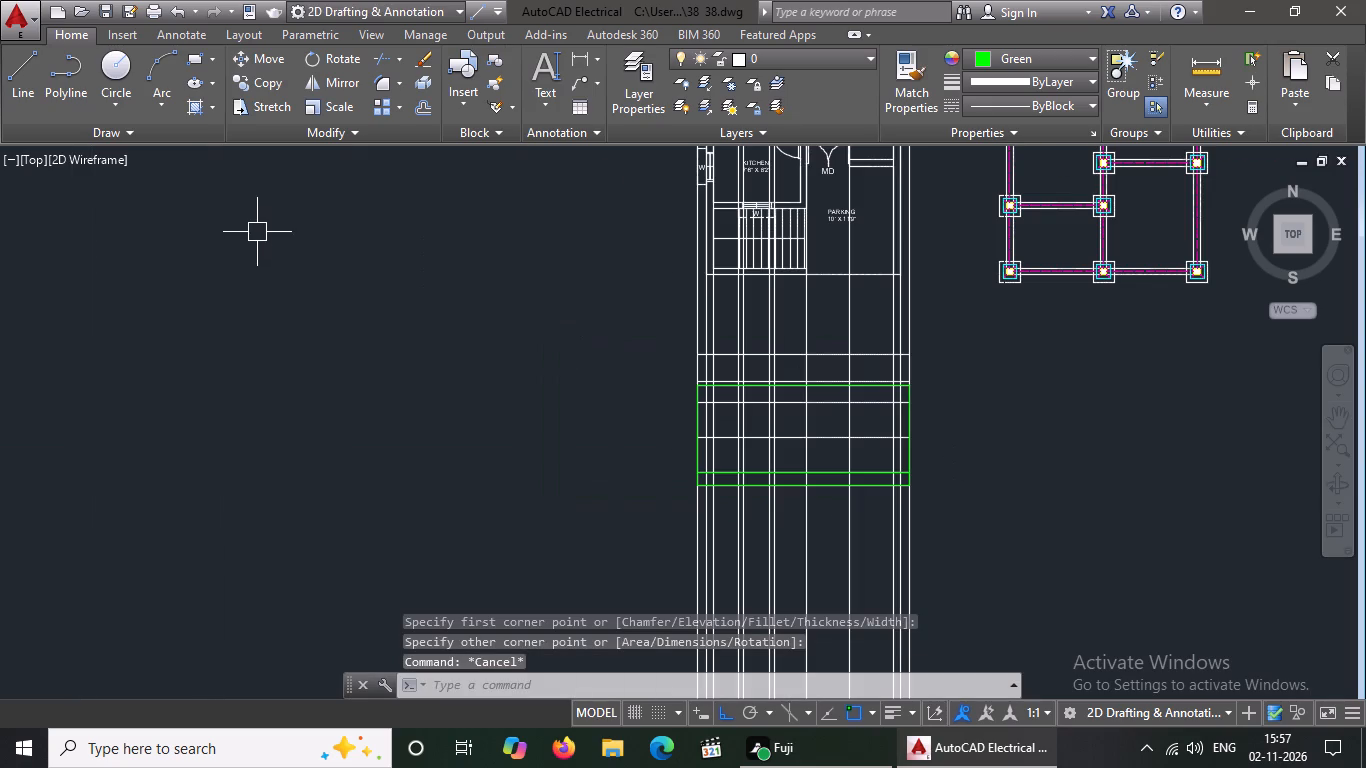
Draw a full-width rectangle over the 6" band directly above the wall rectangle.
click(191, 54)
scroll(618, 440, down, 1)
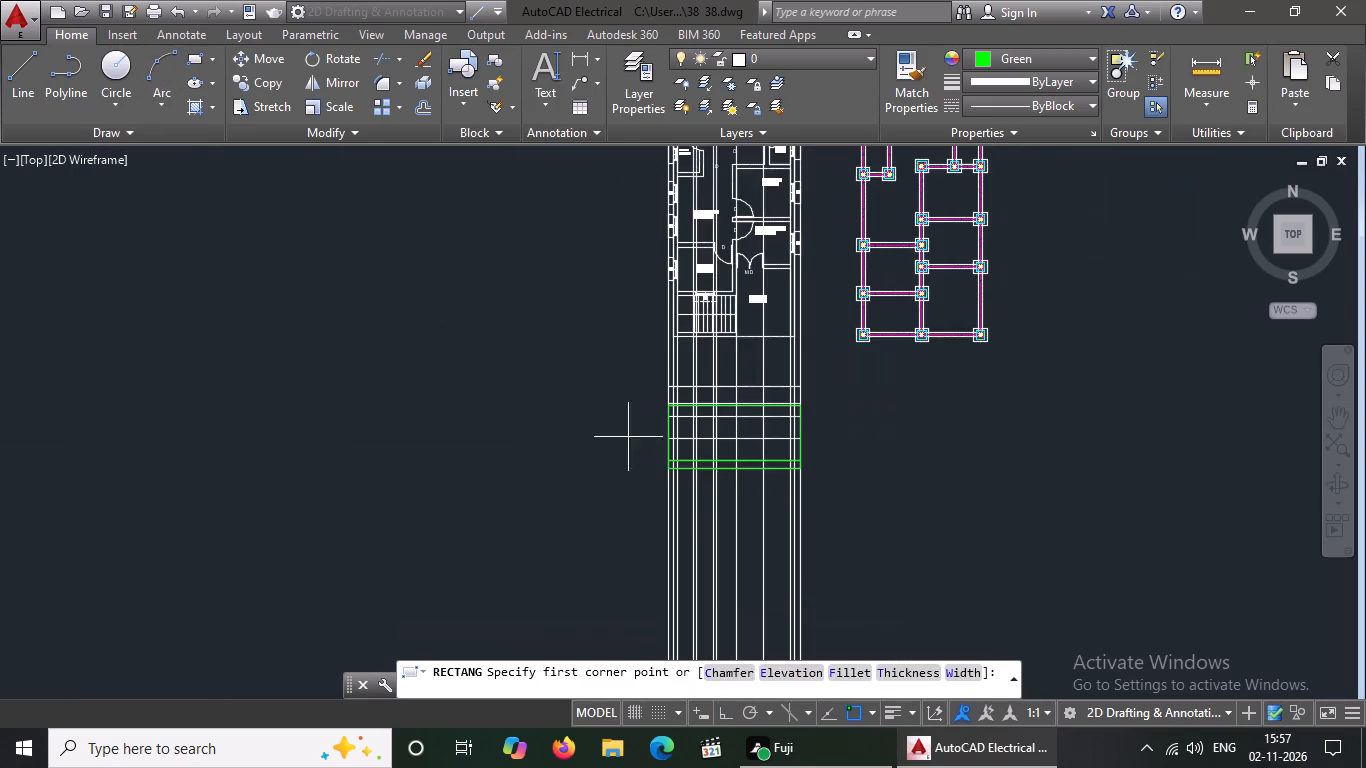
scroll(803, 398, up, 2)
scroll(455, 400, up, 4)
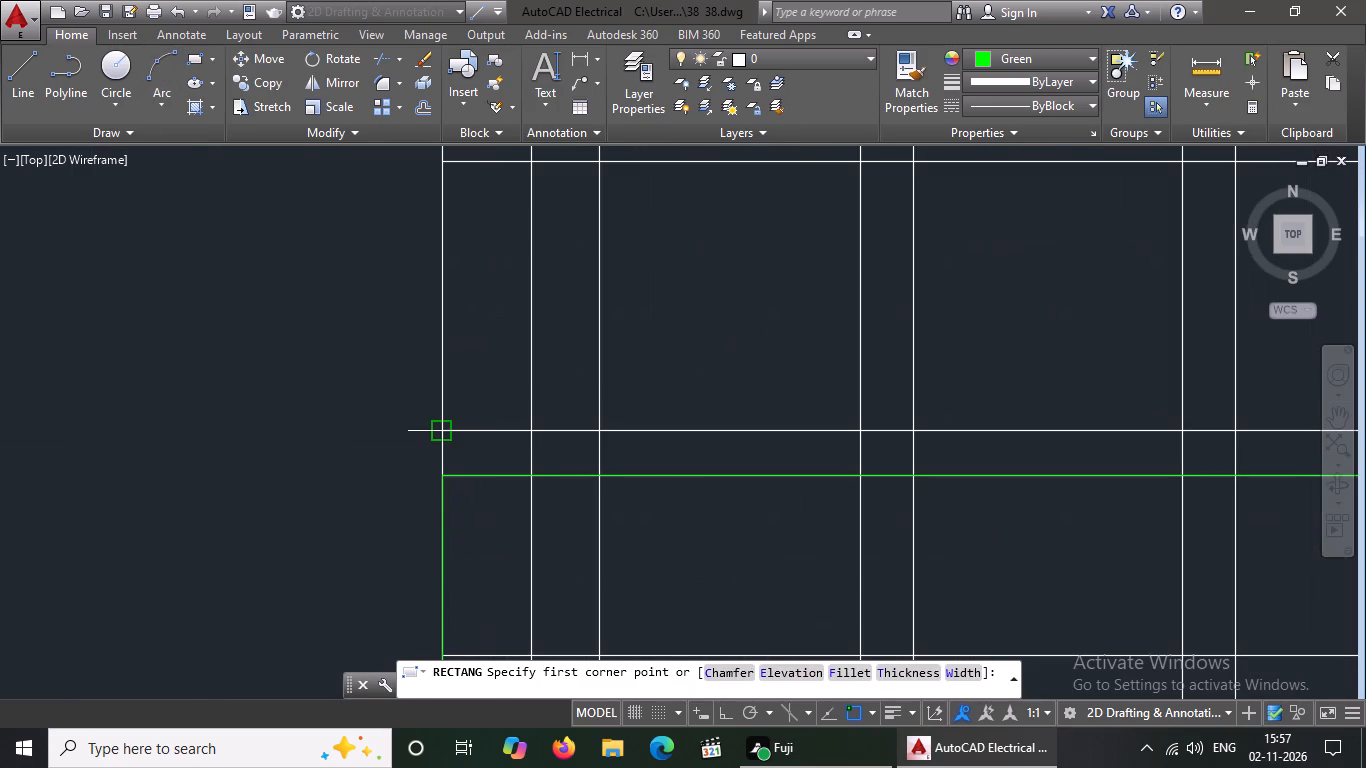
click(440, 431)
scroll(648, 460, down, 3)
scroll(1171, 464, up, 3)
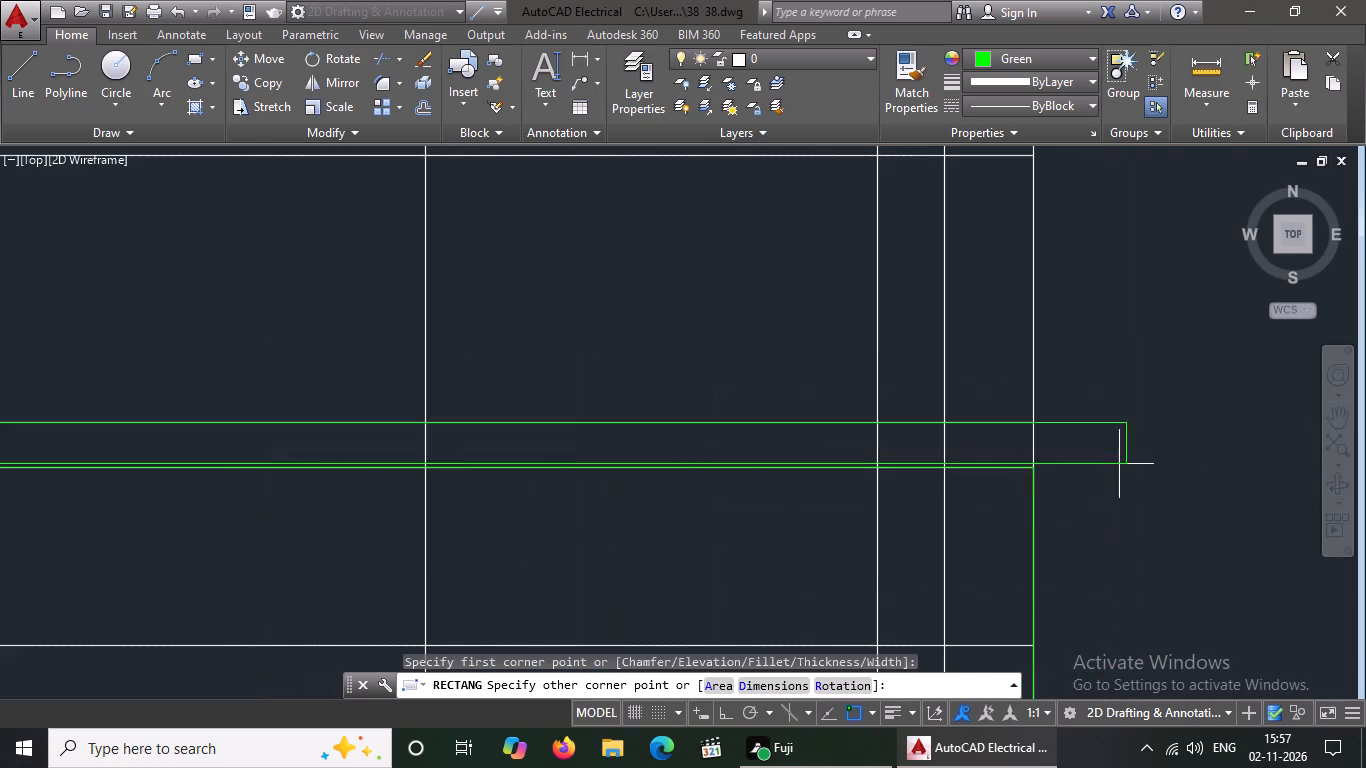
click(1032, 467)
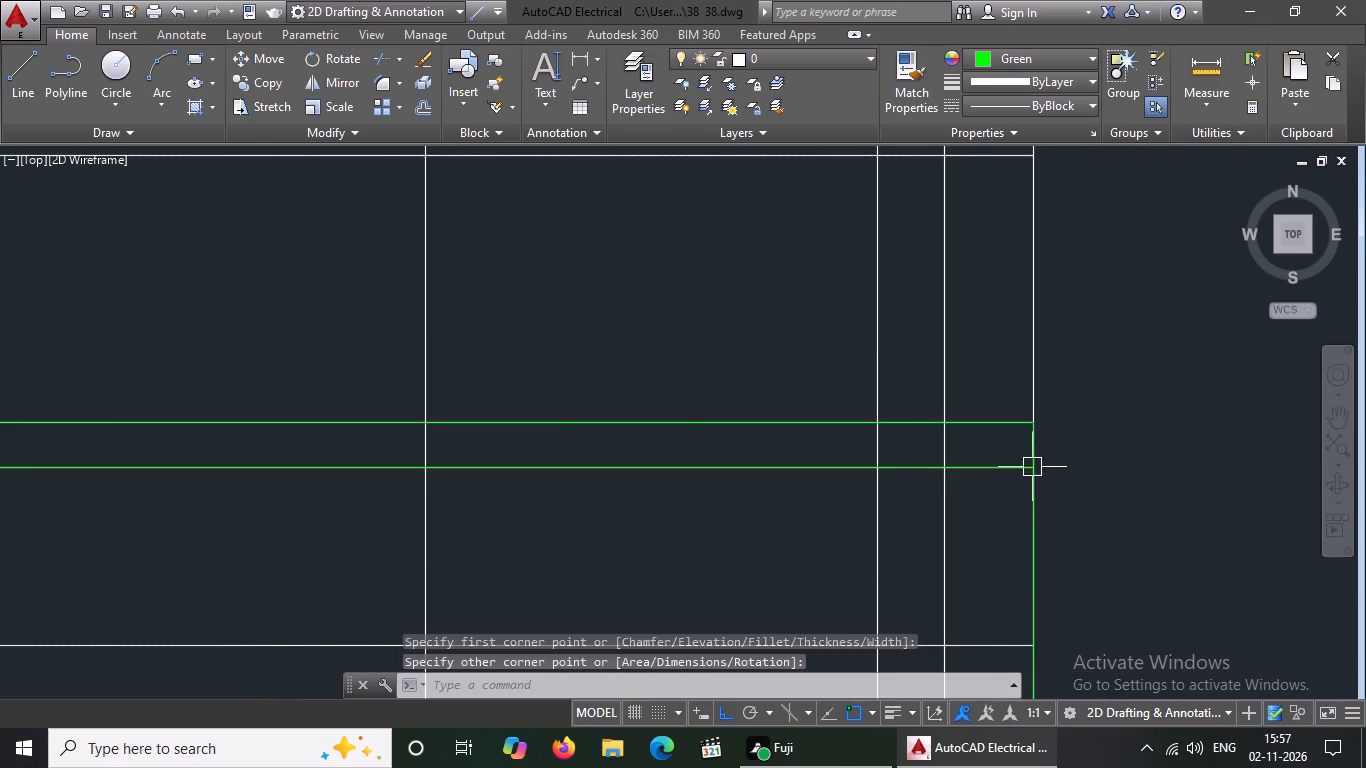
scroll(1036, 434, down, 3)
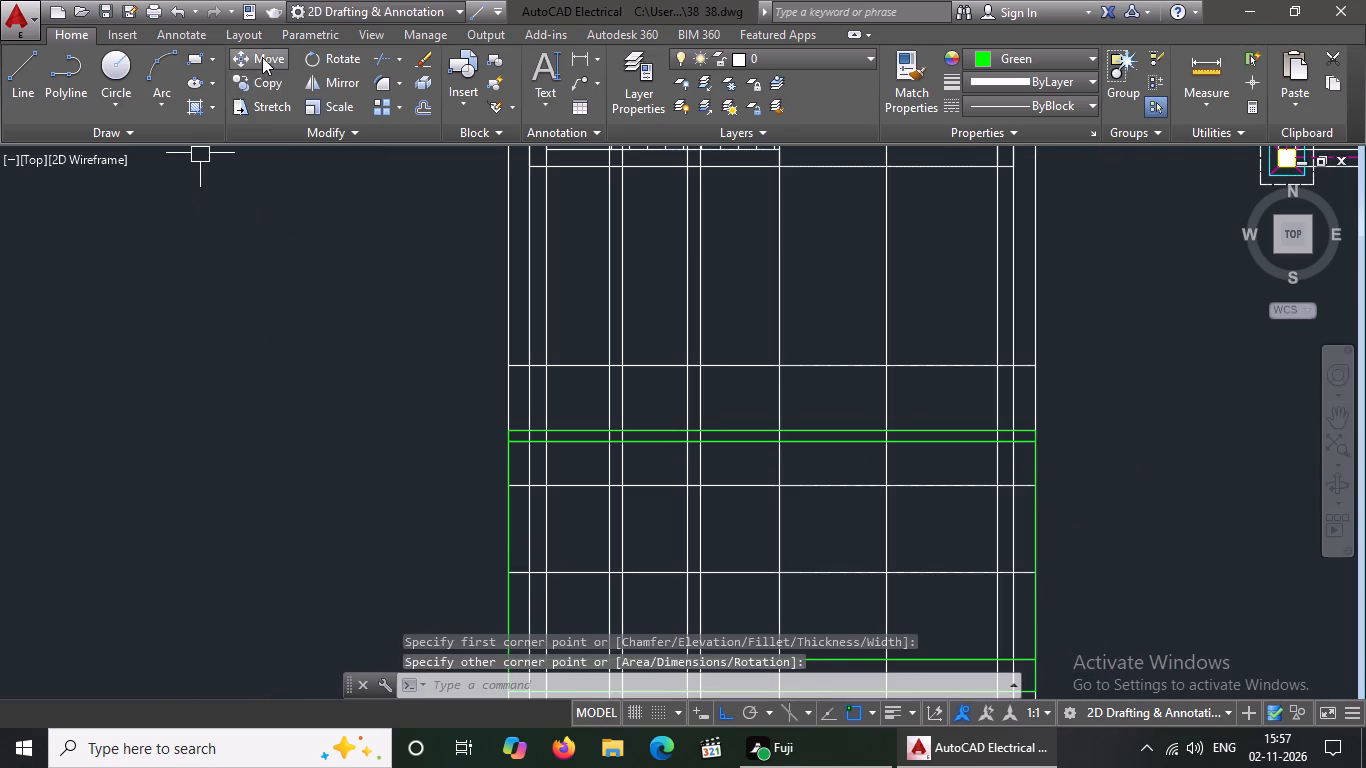
Draw a full-width rectangle over the 3' band, from the topmost level line down to the 6" band.
click(191, 56)
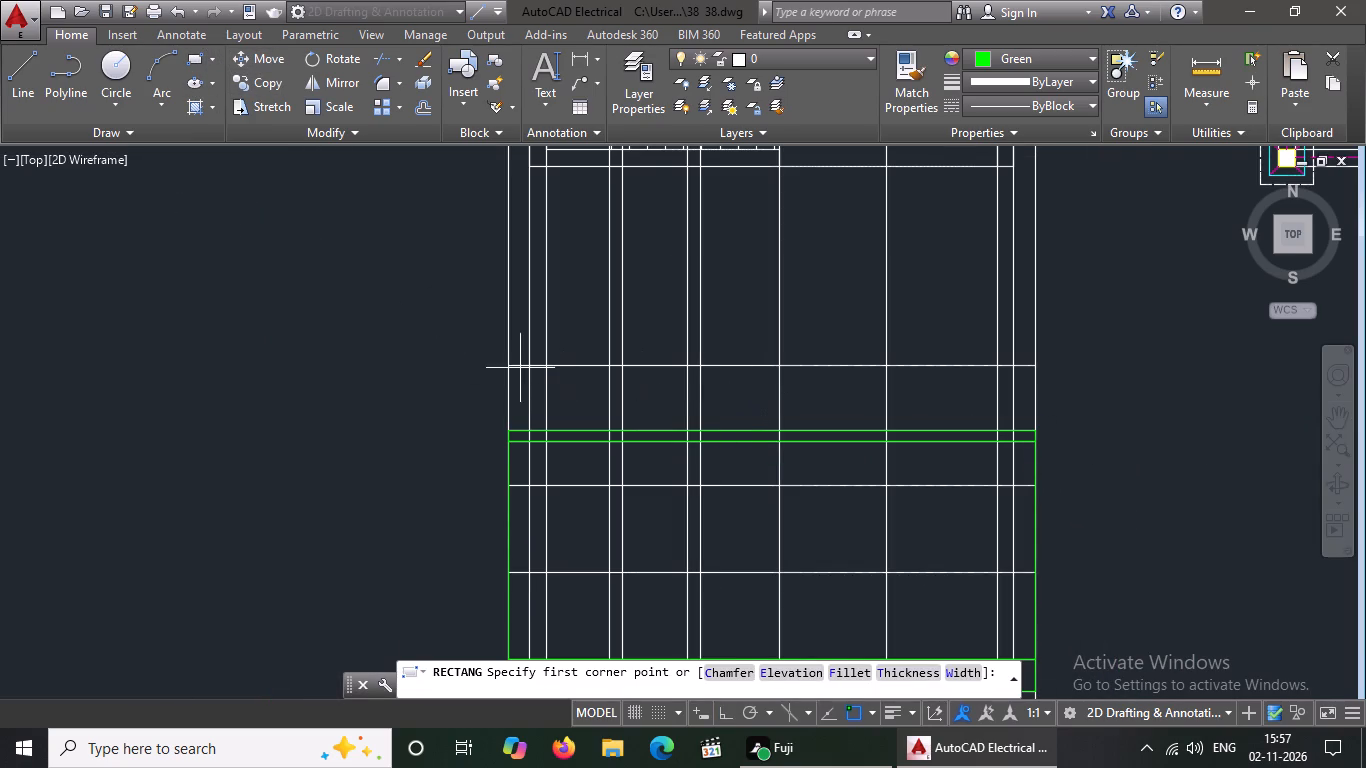
click(507, 364)
scroll(1070, 441, up, 2)
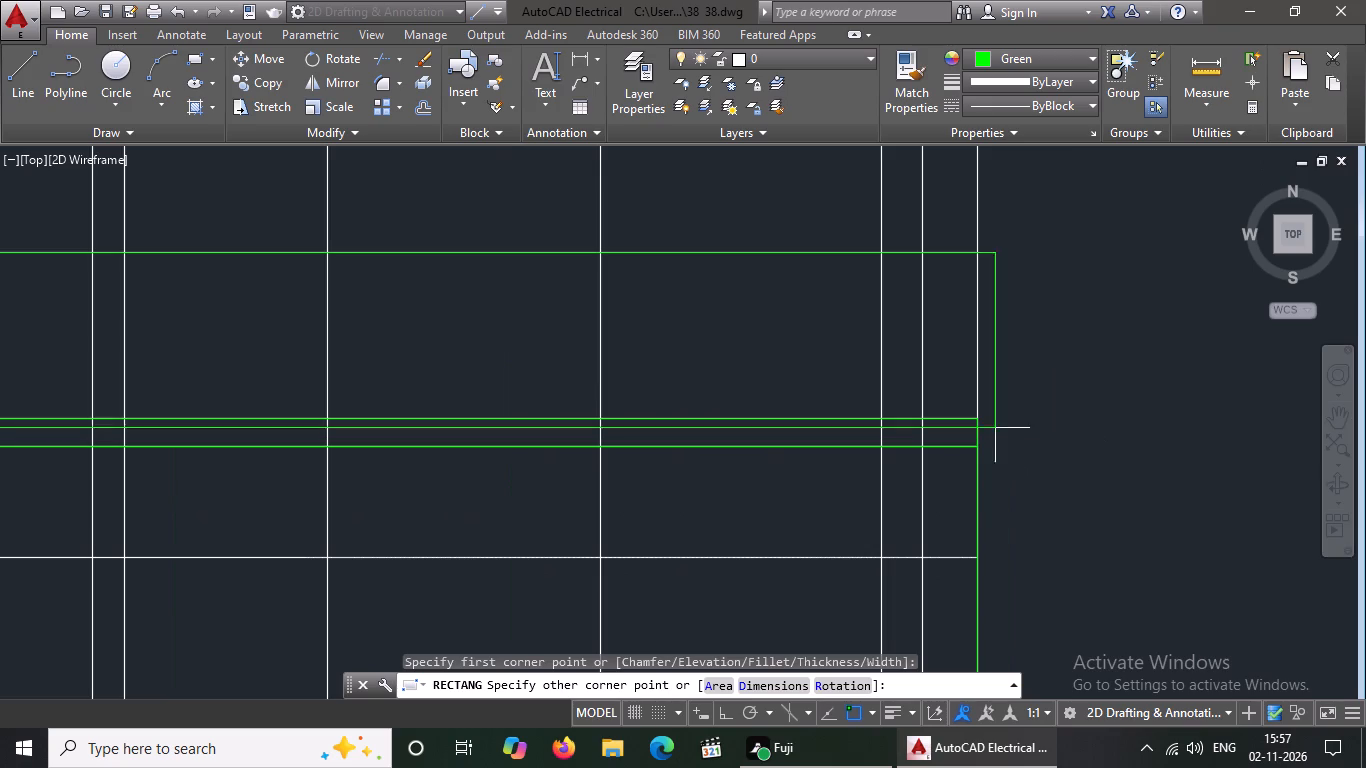
click(975, 415)
scroll(975, 397, down, 3)
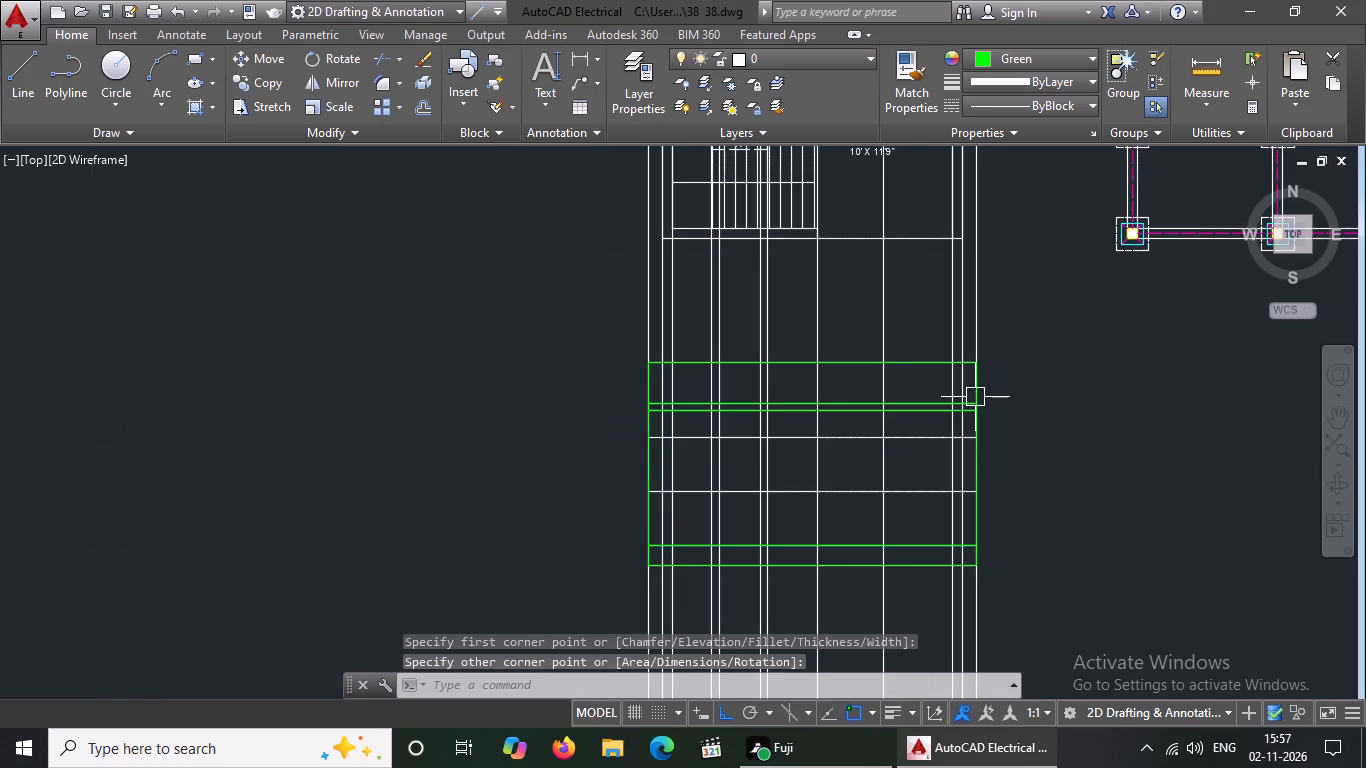
key(Escape)
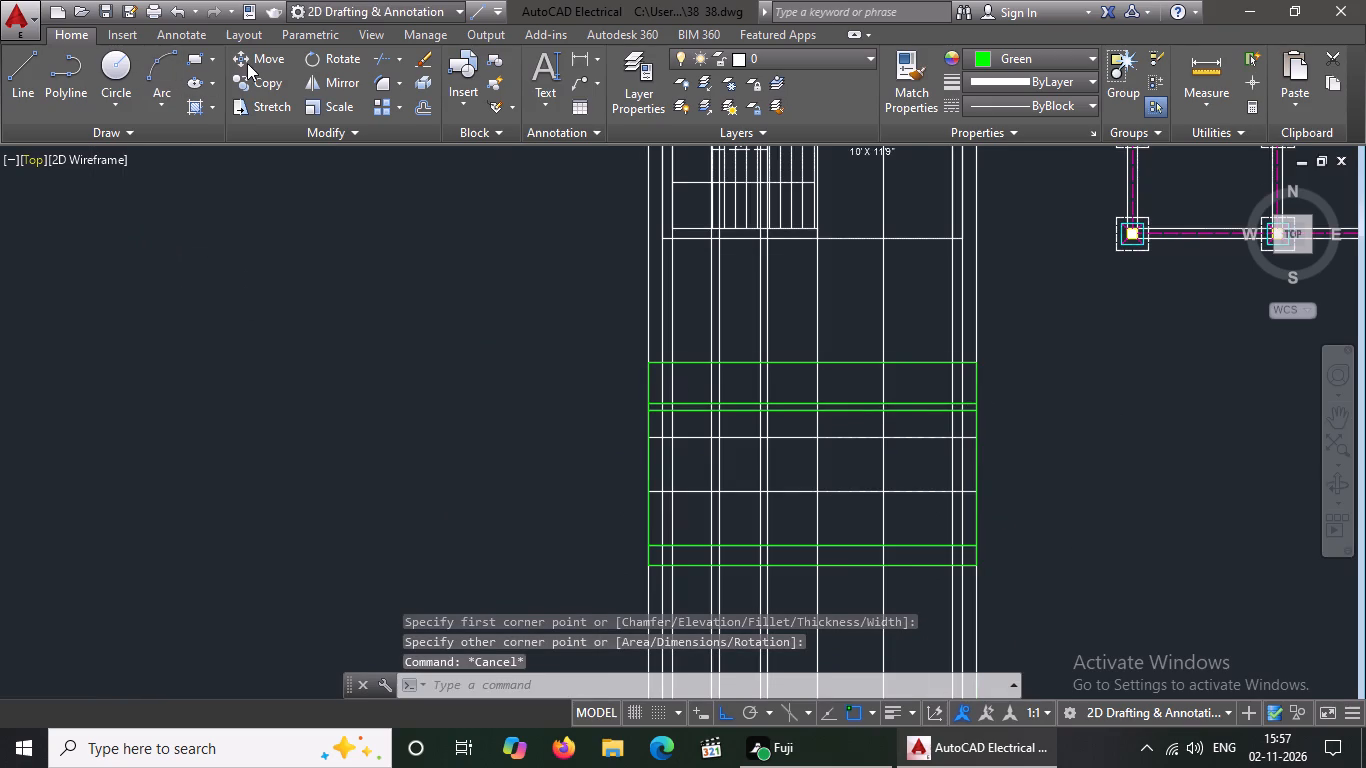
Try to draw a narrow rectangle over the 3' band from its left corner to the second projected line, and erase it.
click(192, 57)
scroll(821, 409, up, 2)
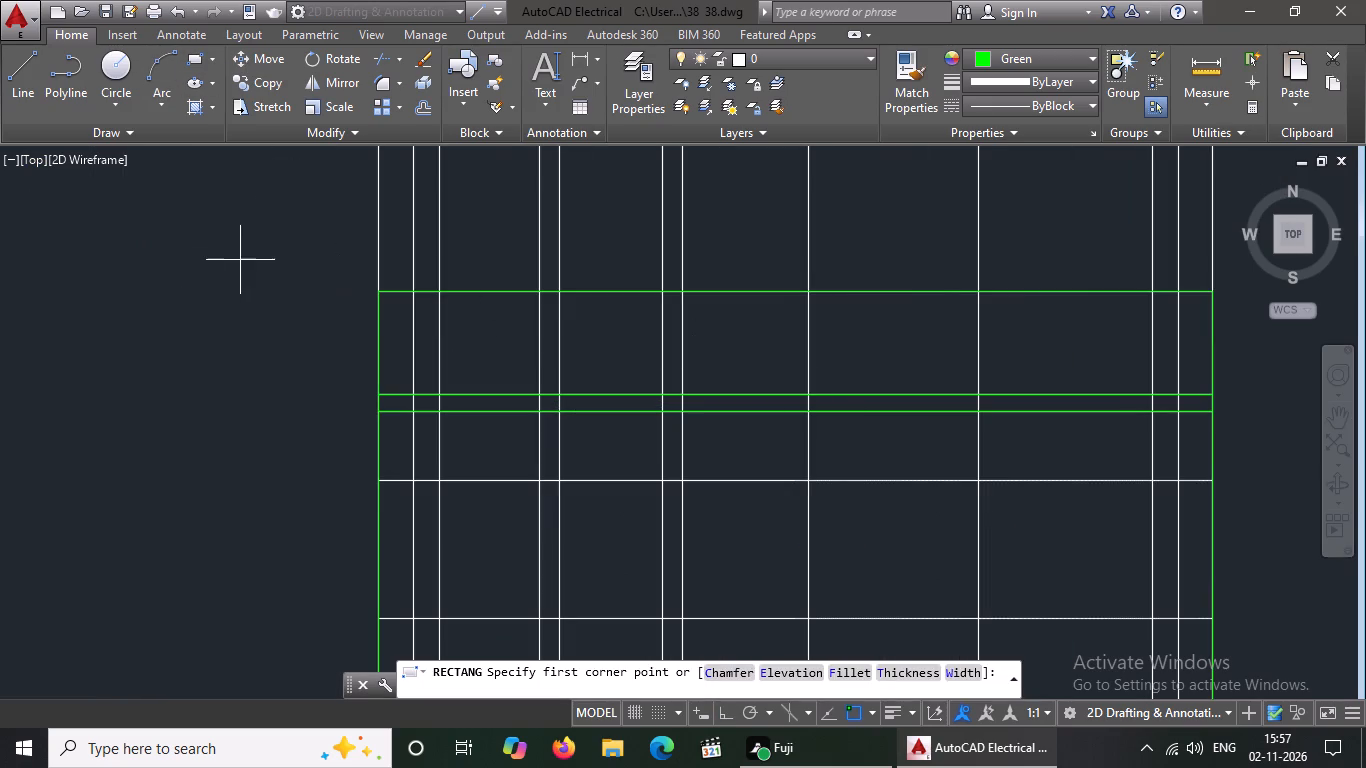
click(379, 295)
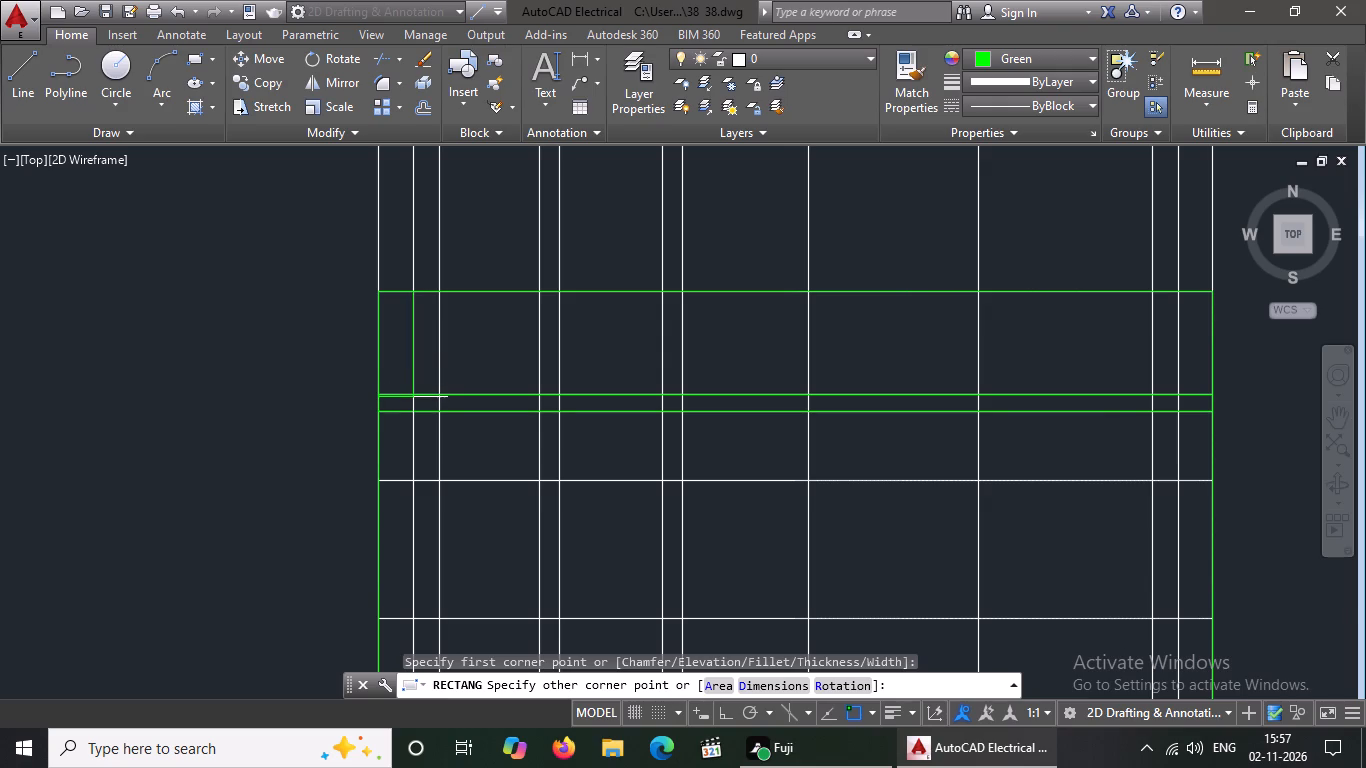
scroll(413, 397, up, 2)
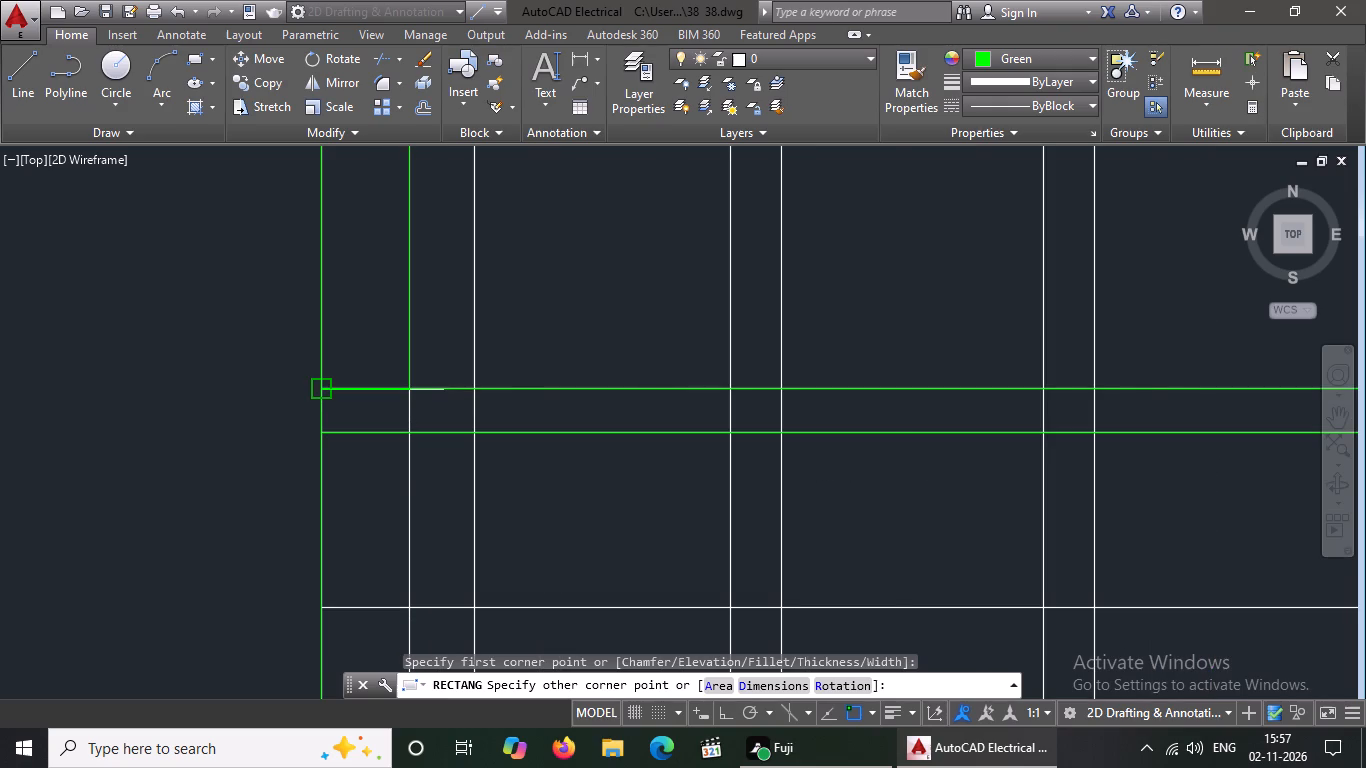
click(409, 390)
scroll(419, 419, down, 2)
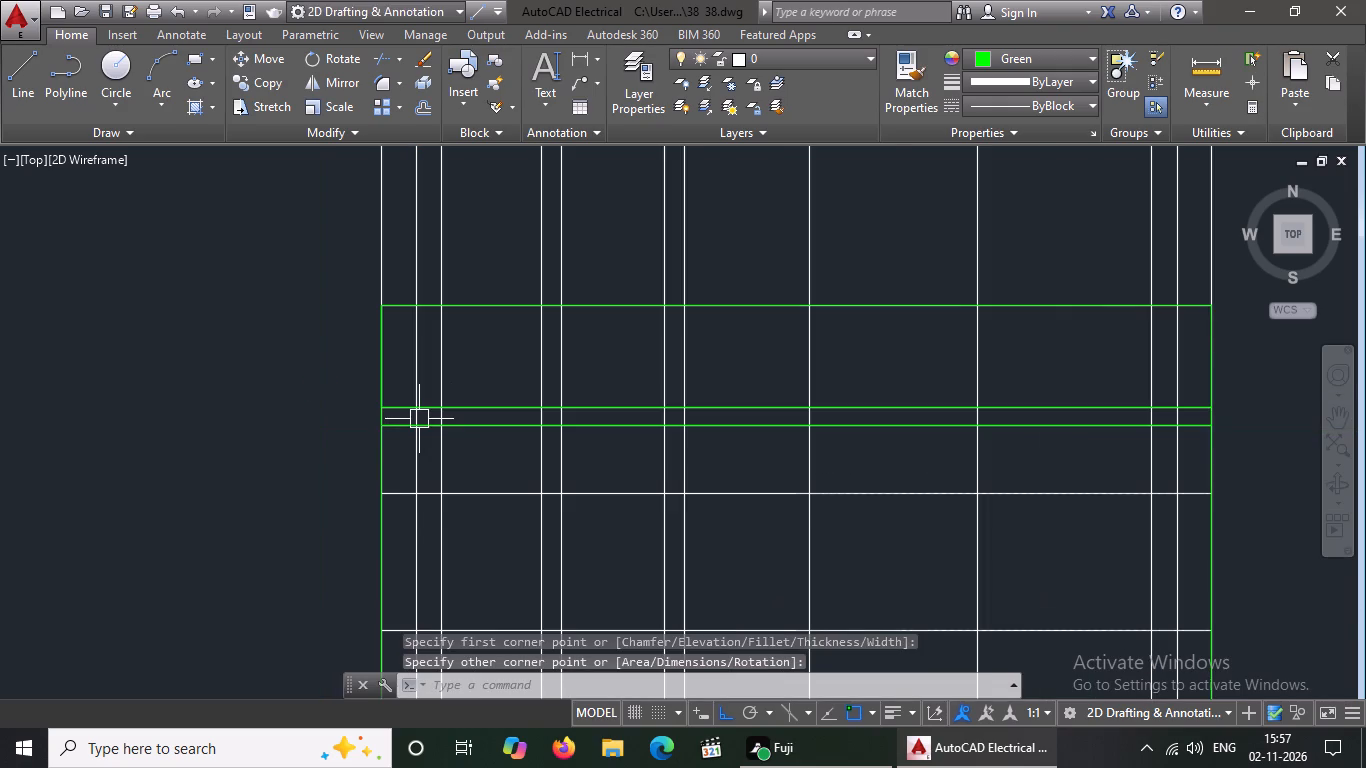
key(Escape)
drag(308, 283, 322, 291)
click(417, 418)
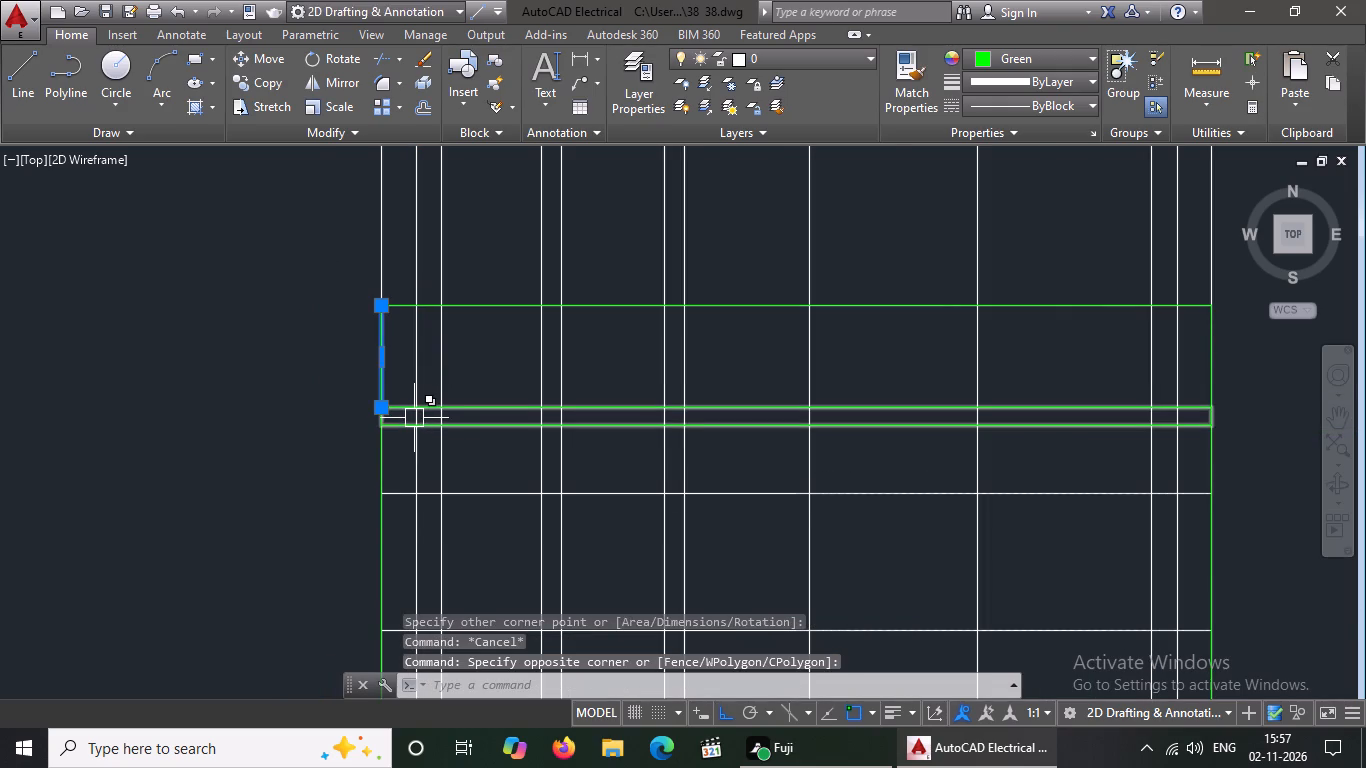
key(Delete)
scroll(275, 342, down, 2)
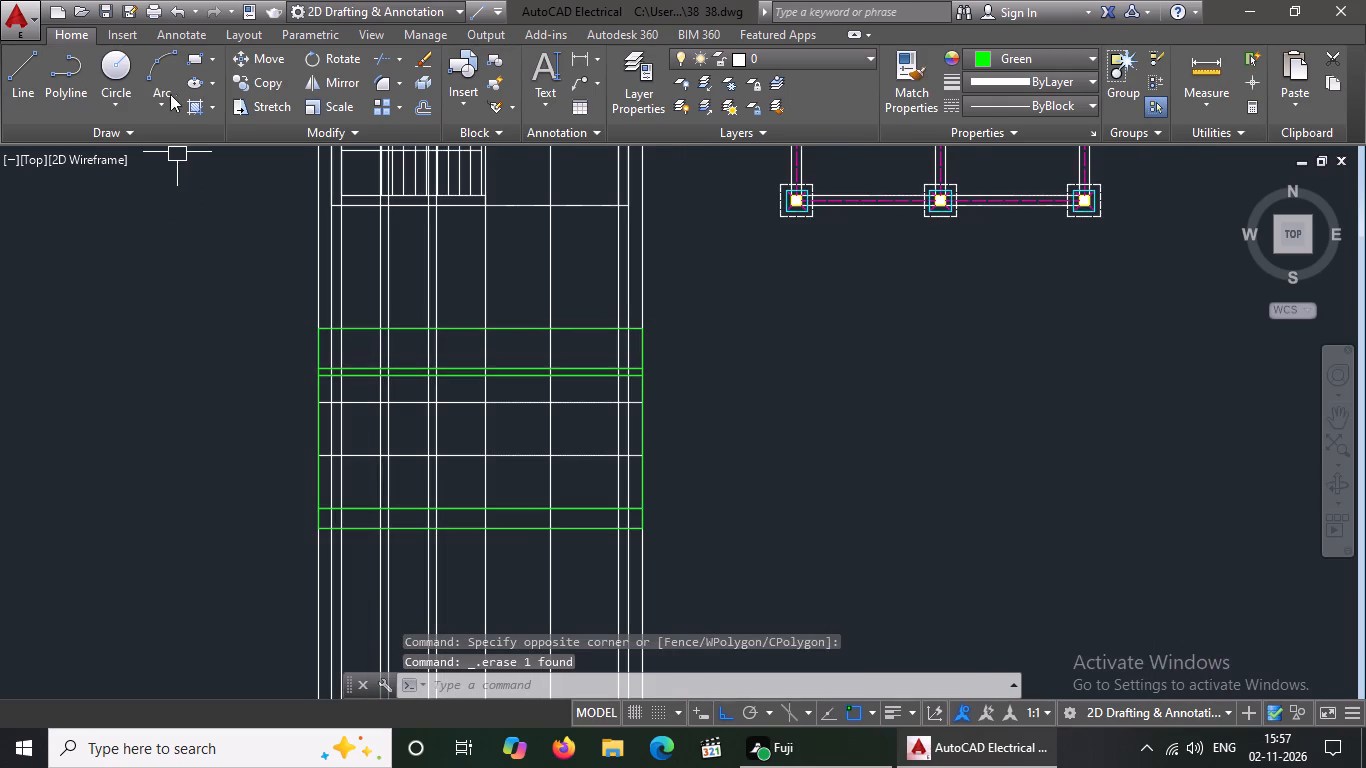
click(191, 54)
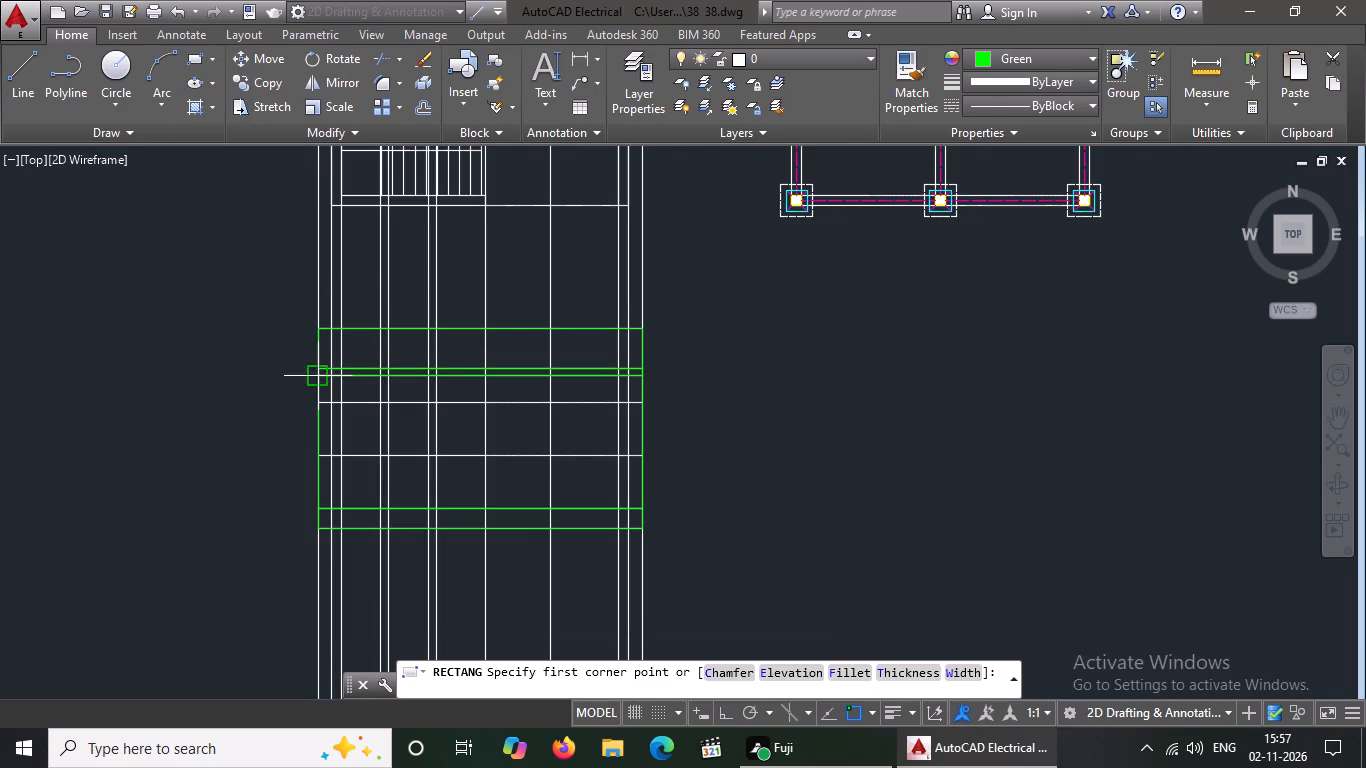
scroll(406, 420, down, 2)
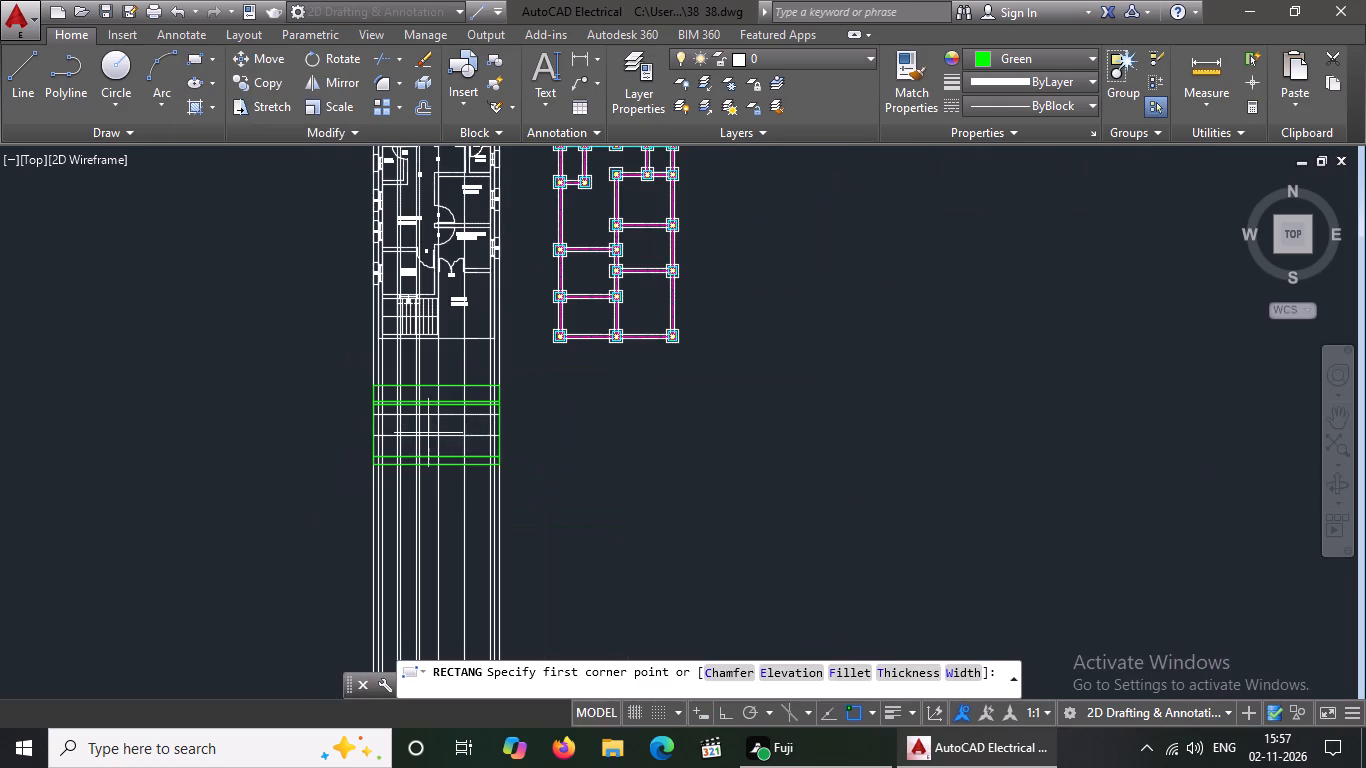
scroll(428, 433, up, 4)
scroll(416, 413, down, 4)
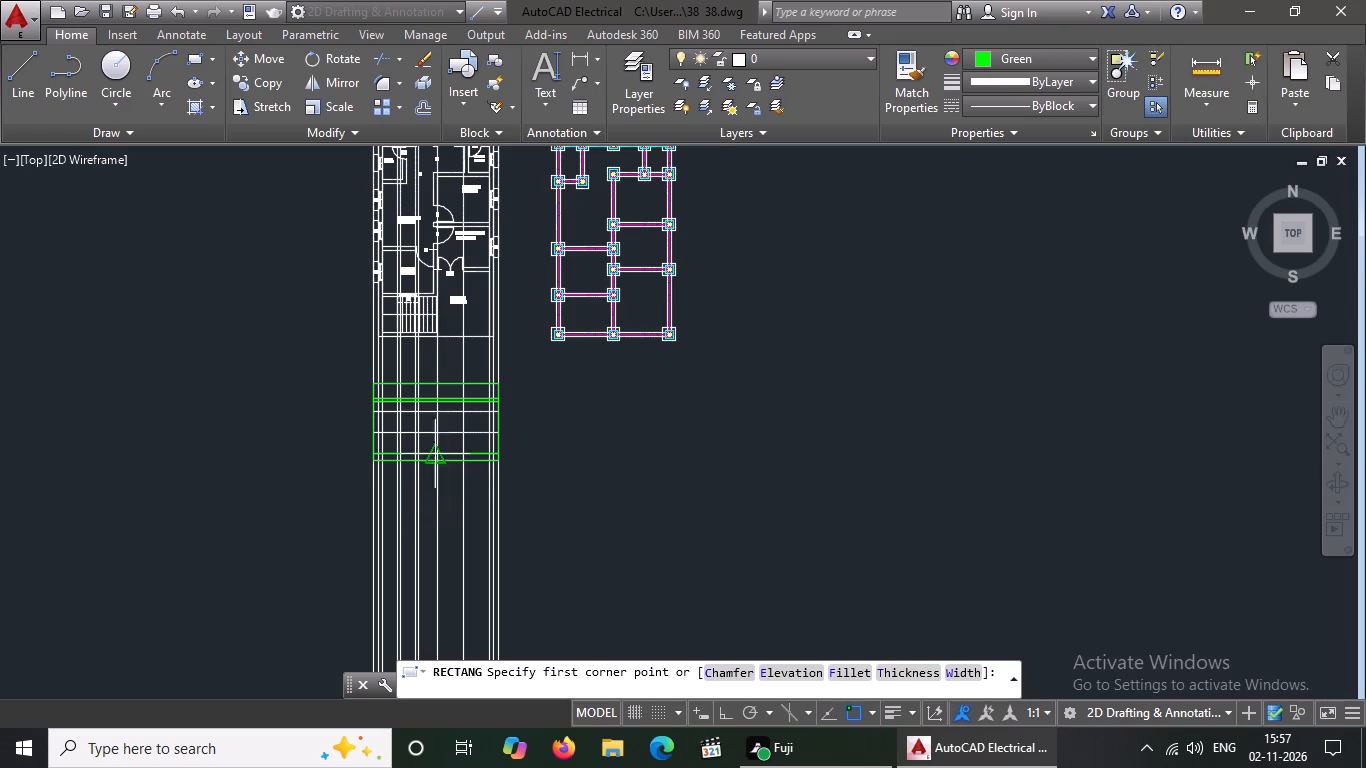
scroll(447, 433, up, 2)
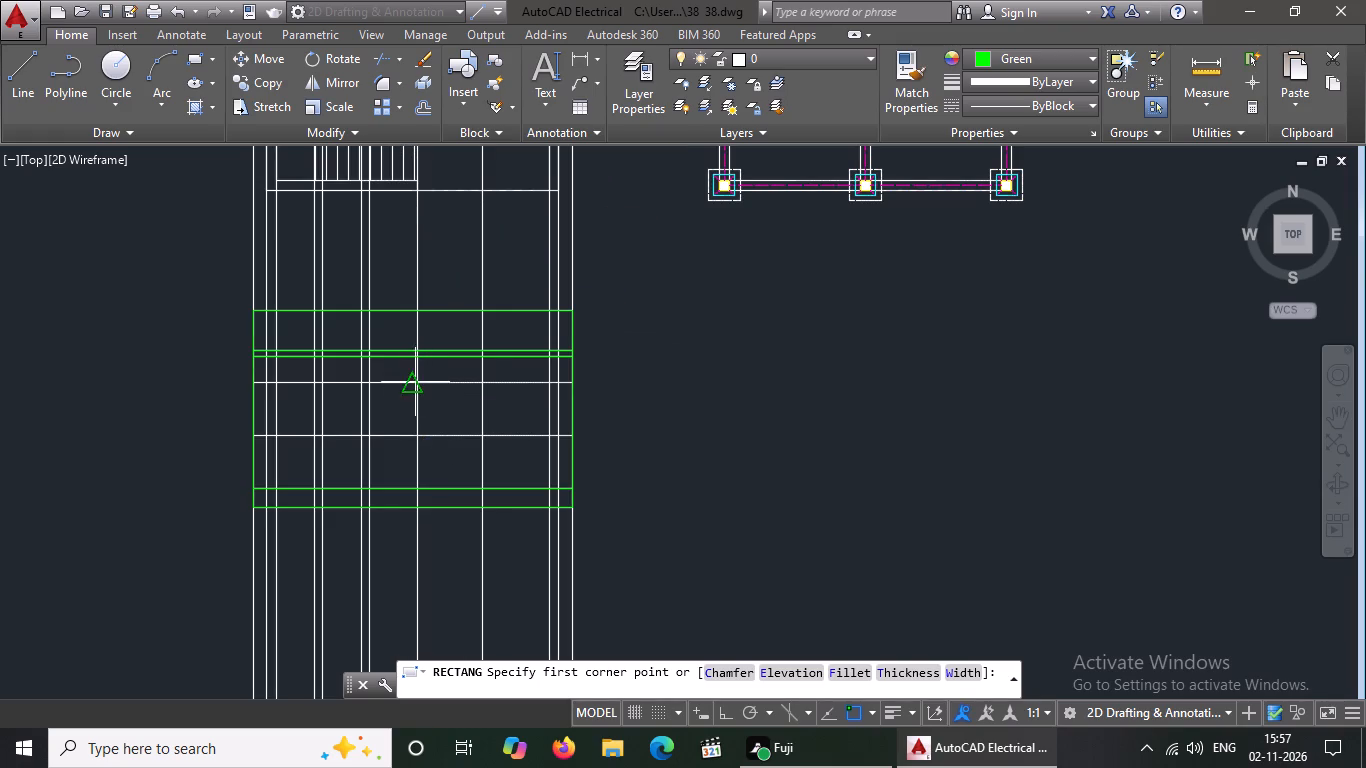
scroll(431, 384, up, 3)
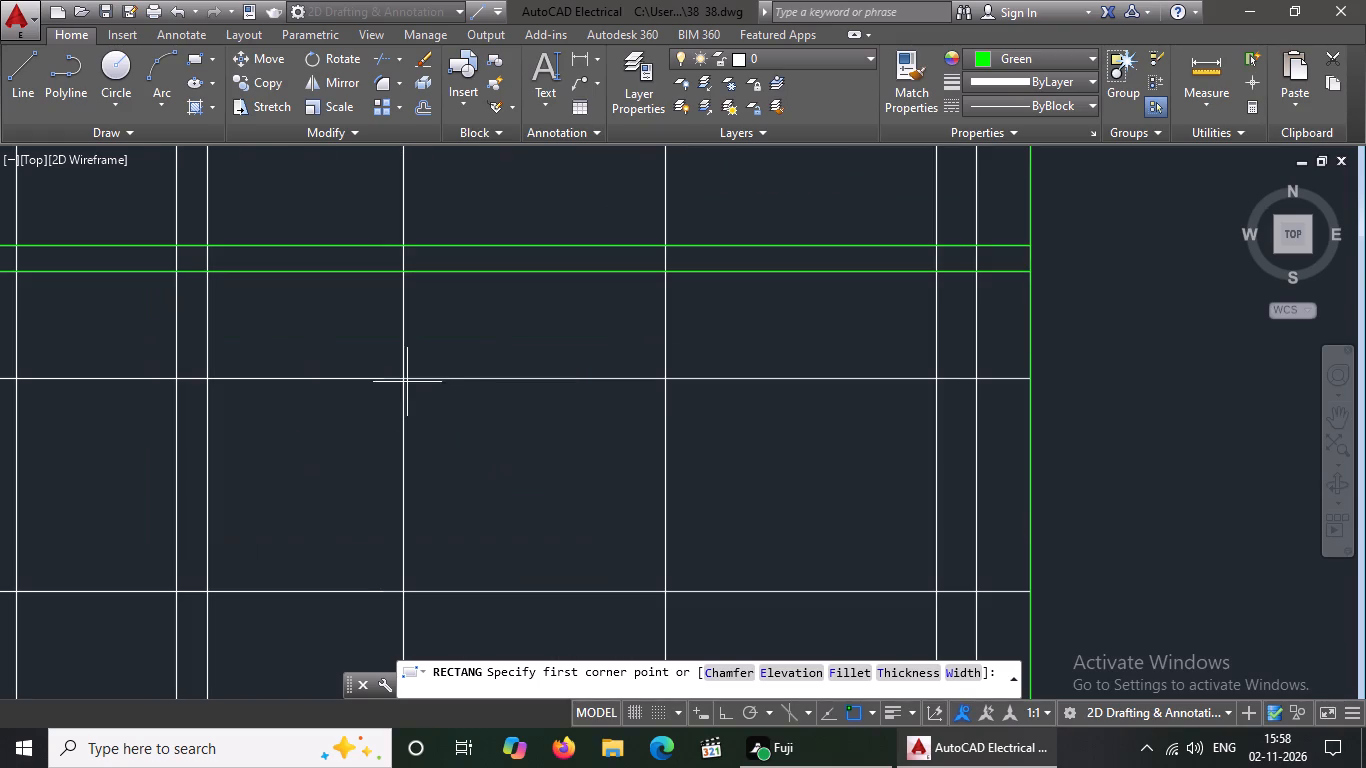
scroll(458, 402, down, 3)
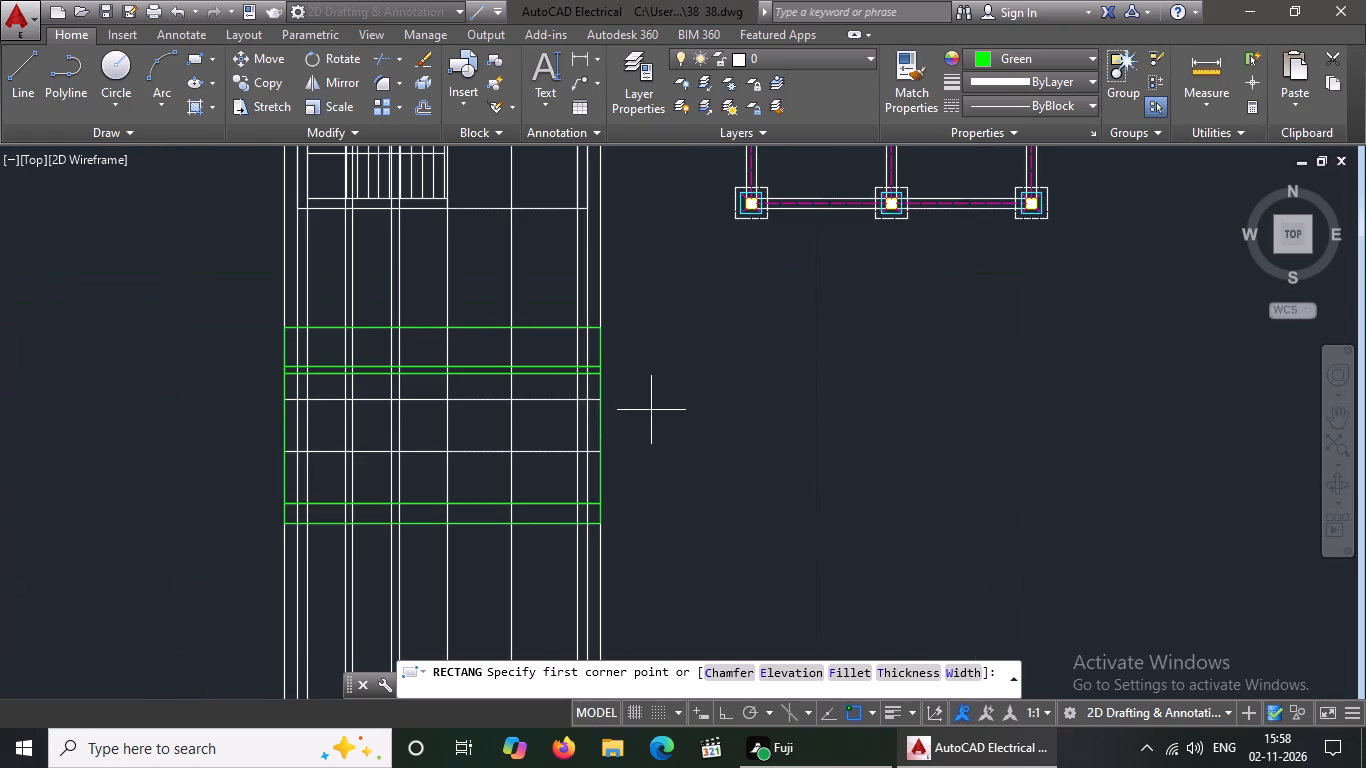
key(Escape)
Enable all object snap modes in the drafting settings.
text(OS)
key(Return)
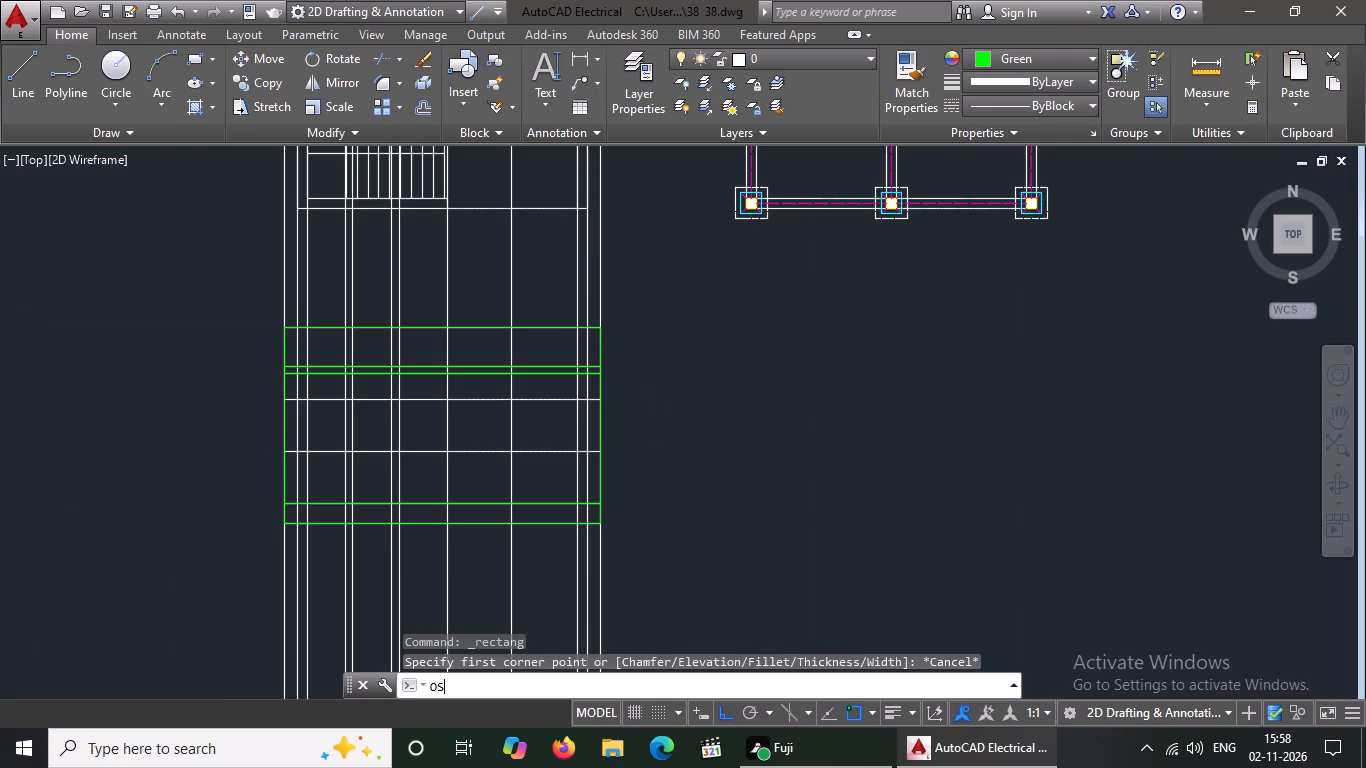
click(856, 255)
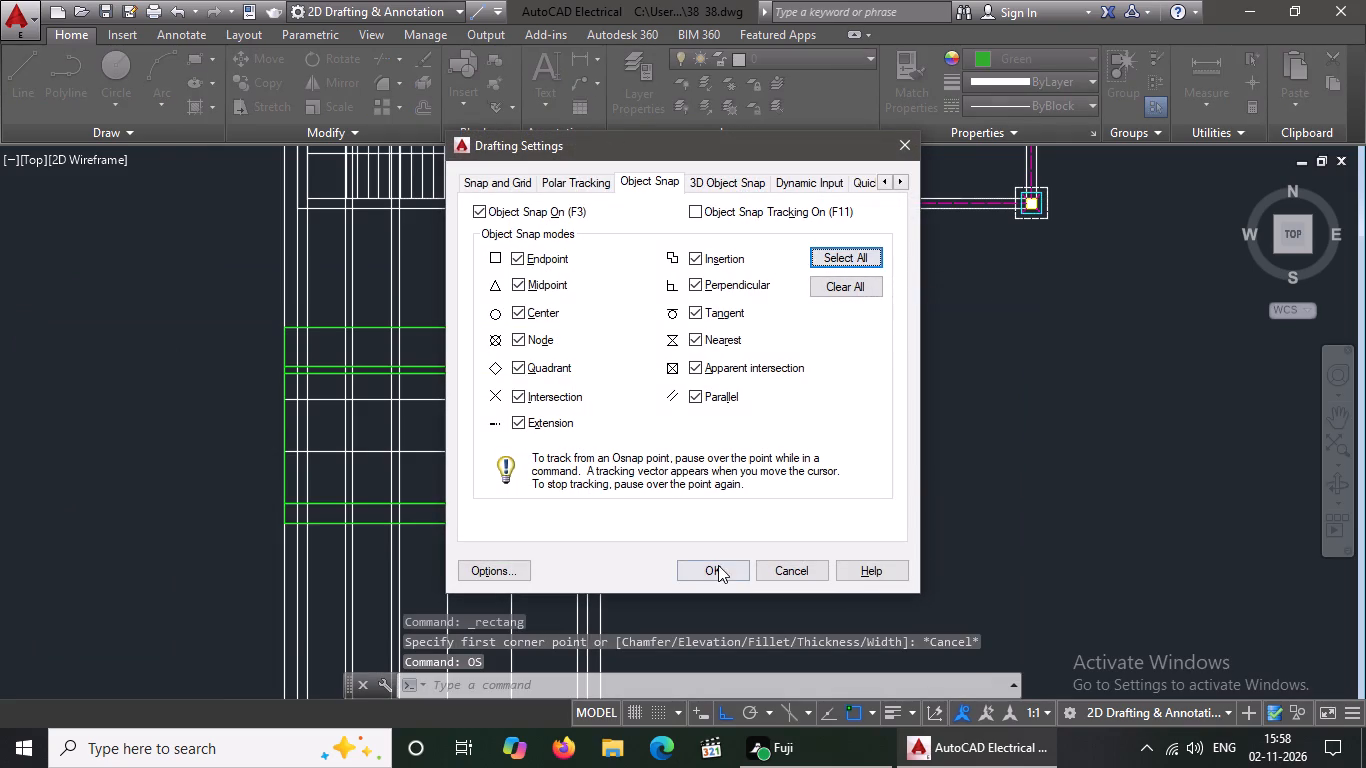
click(709, 568)
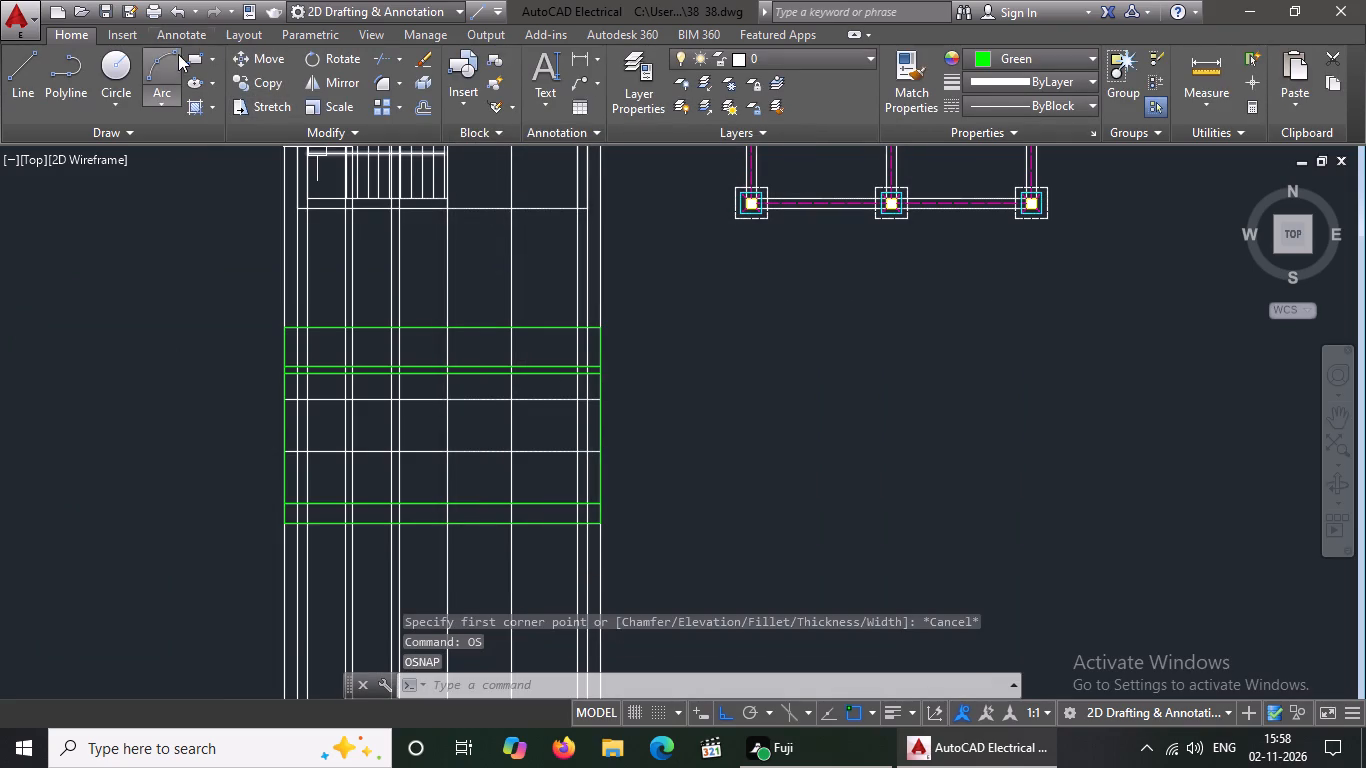
Draw the main door rectangle between its two projected lines, from the opening-head line down to the 1'6" plinth's top line.
click(198, 52)
scroll(478, 425, up, 2)
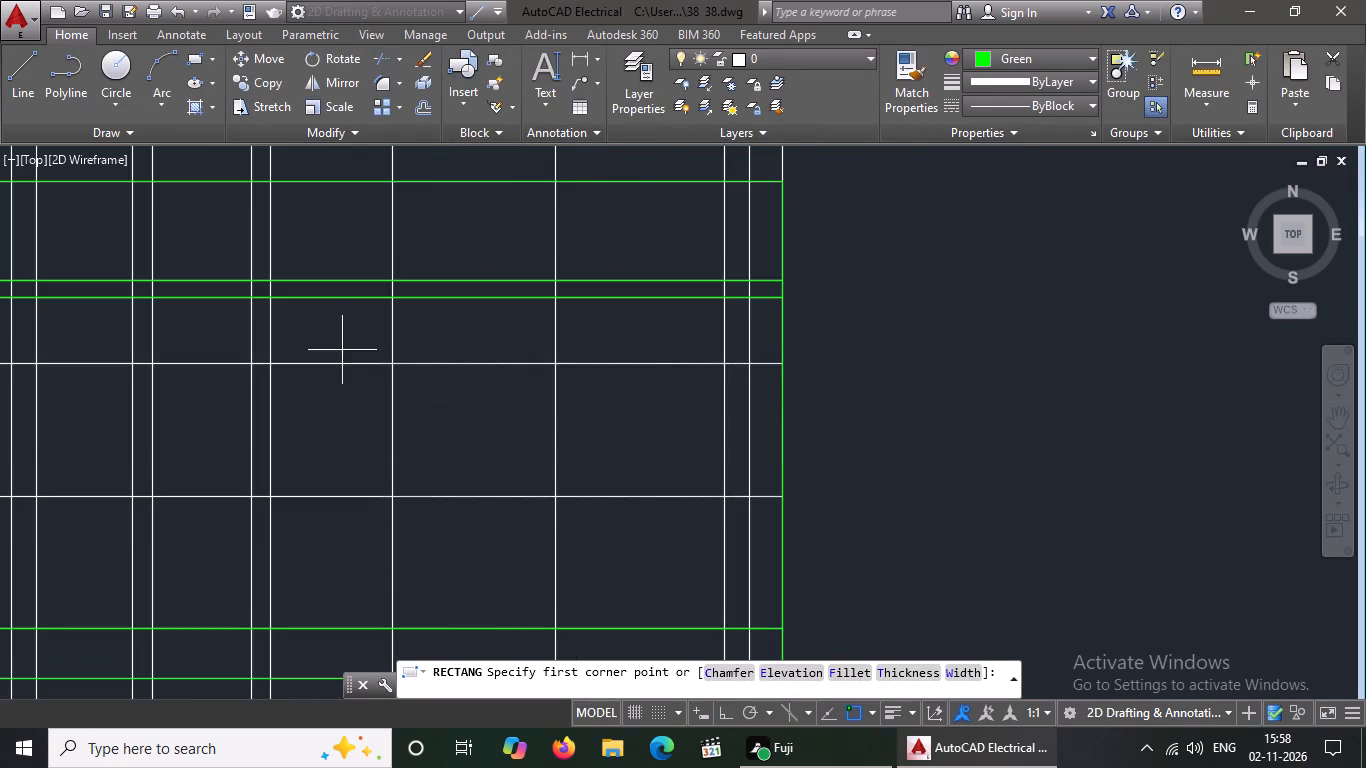
click(395, 363)
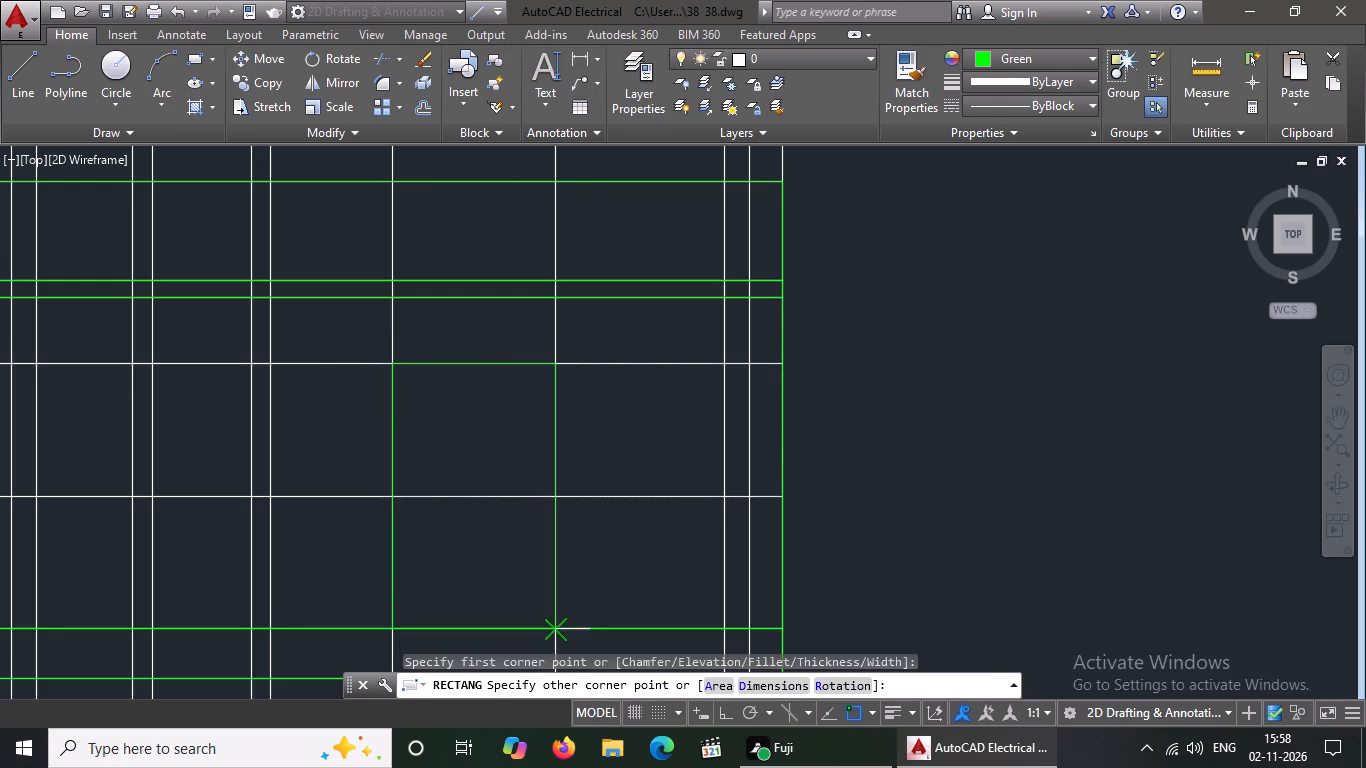
click(559, 629)
scroll(608, 573, down, 3)
key(Escape)
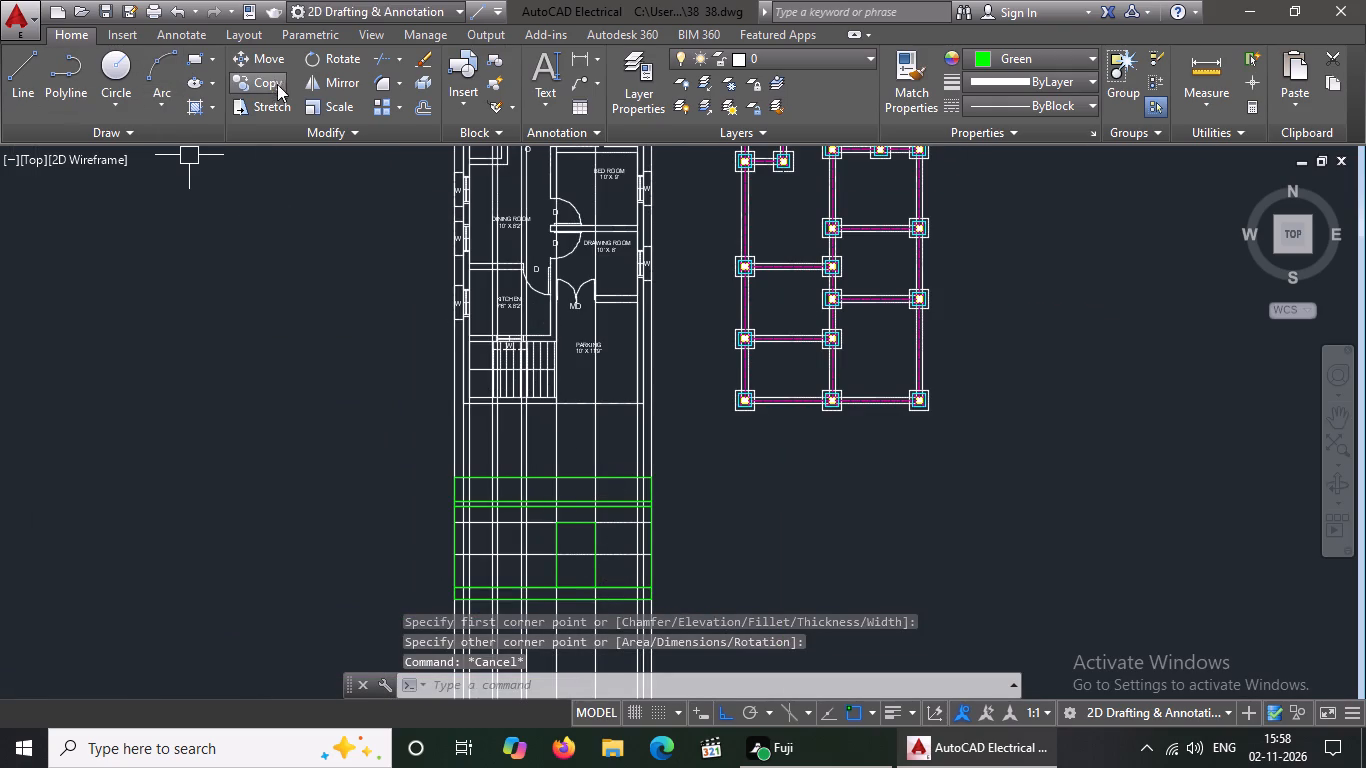
Draw the window rectangle between the outer two of the four projected window lines, from the opening-head line to the sill line.
click(187, 60)
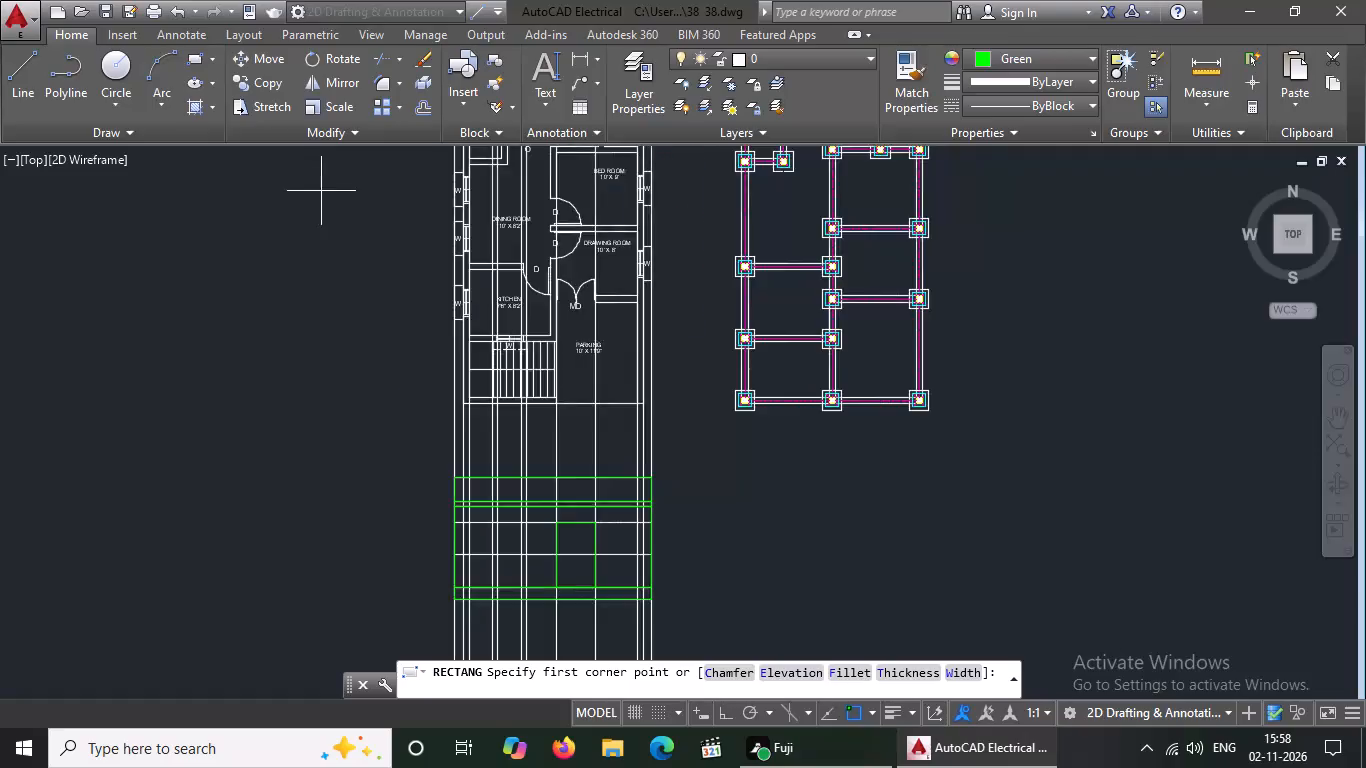
scroll(321, 191, down, 1)
scroll(427, 447, up, 3)
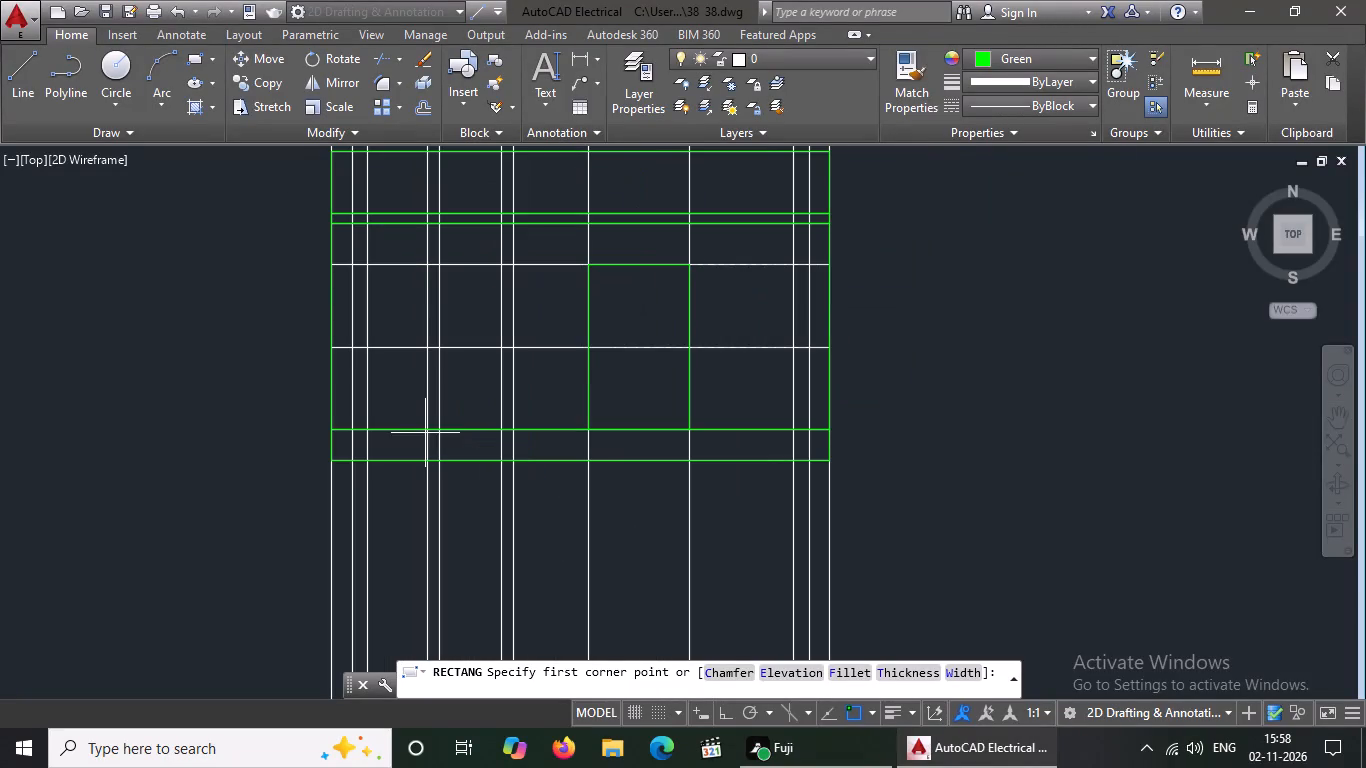
scroll(430, 258, up, 3)
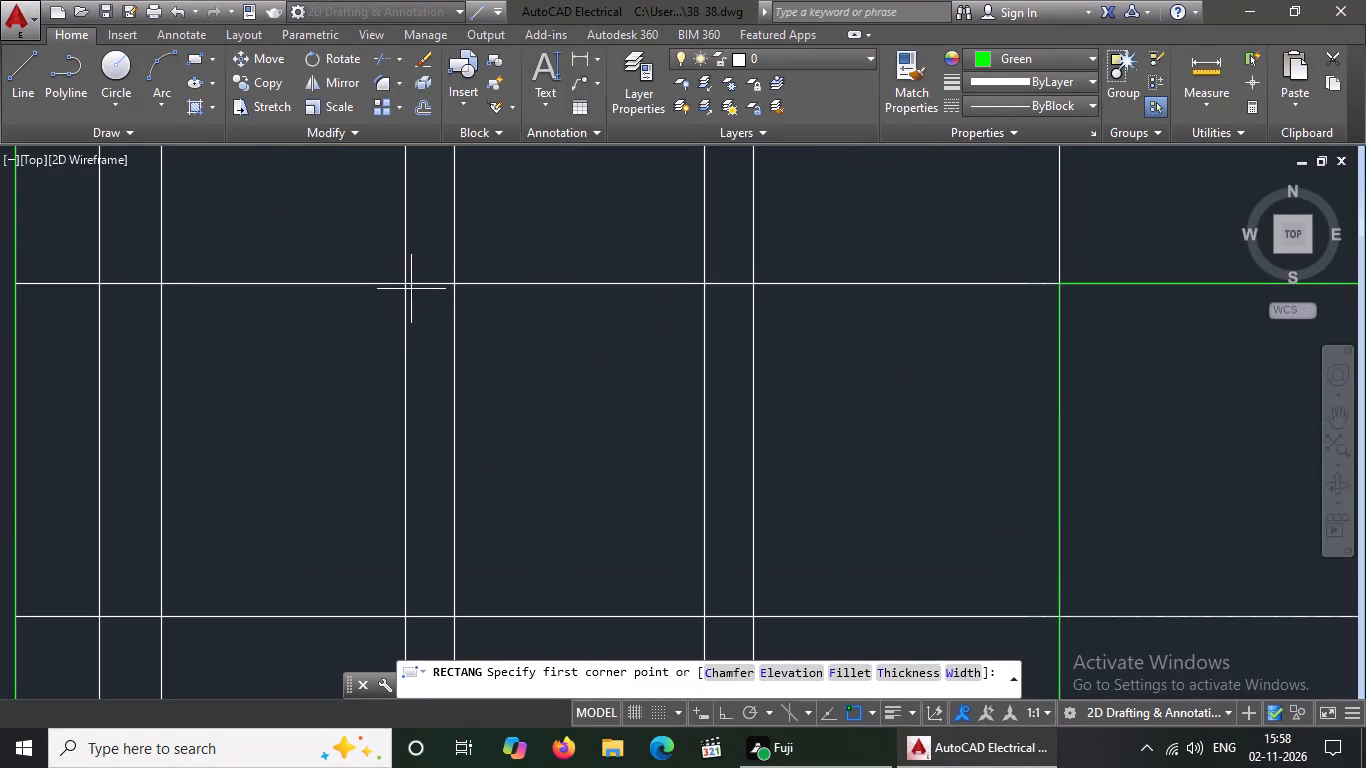
click(402, 279)
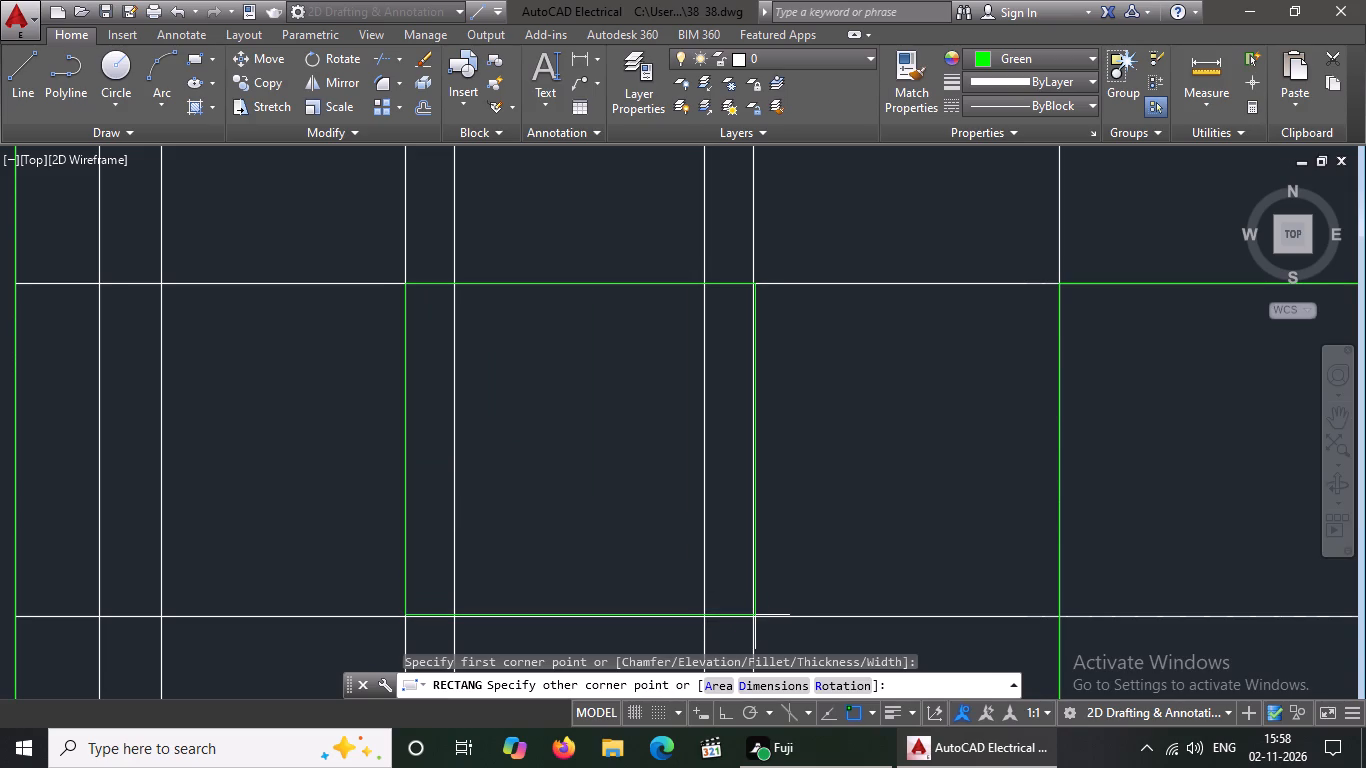
scroll(755, 615, up, 3)
scroll(734, 582, down, 3)
scroll(745, 611, up, 2)
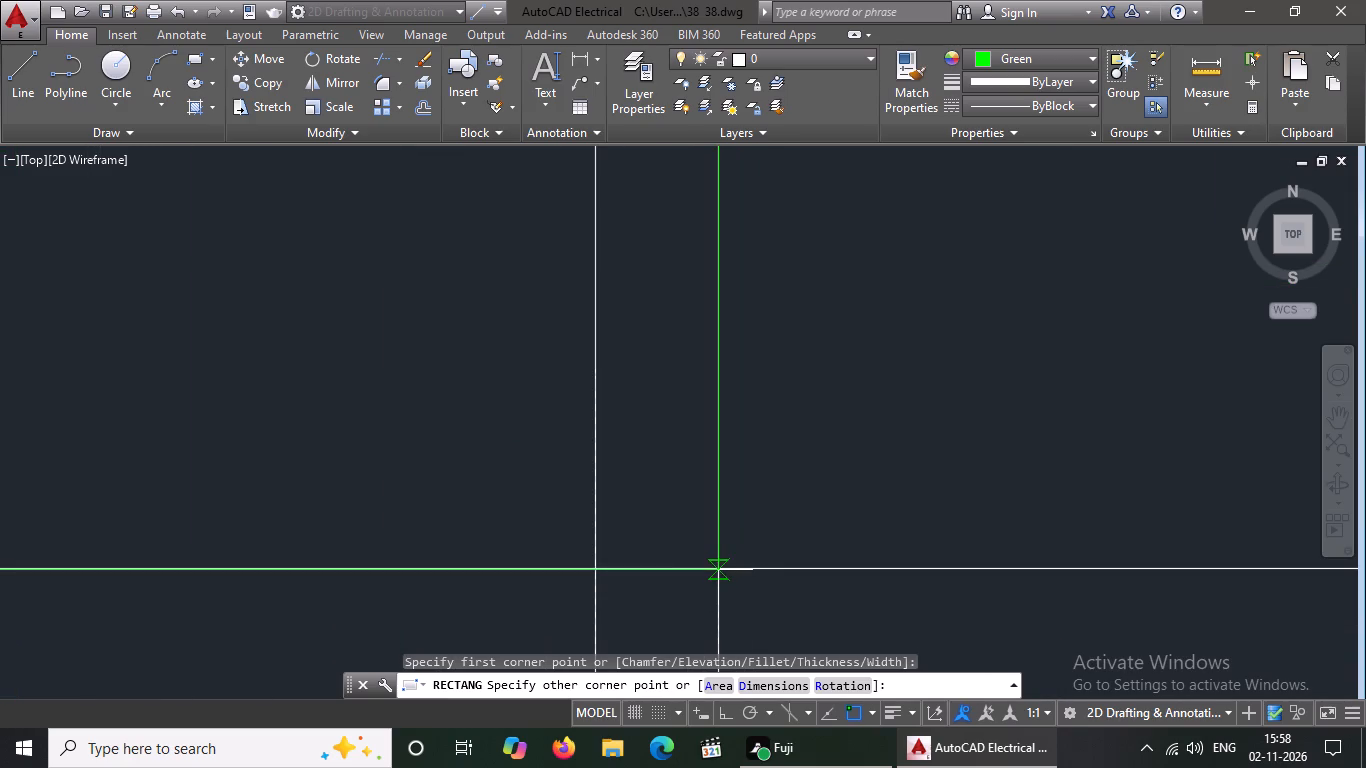
click(717, 566)
scroll(726, 555, down, 9)
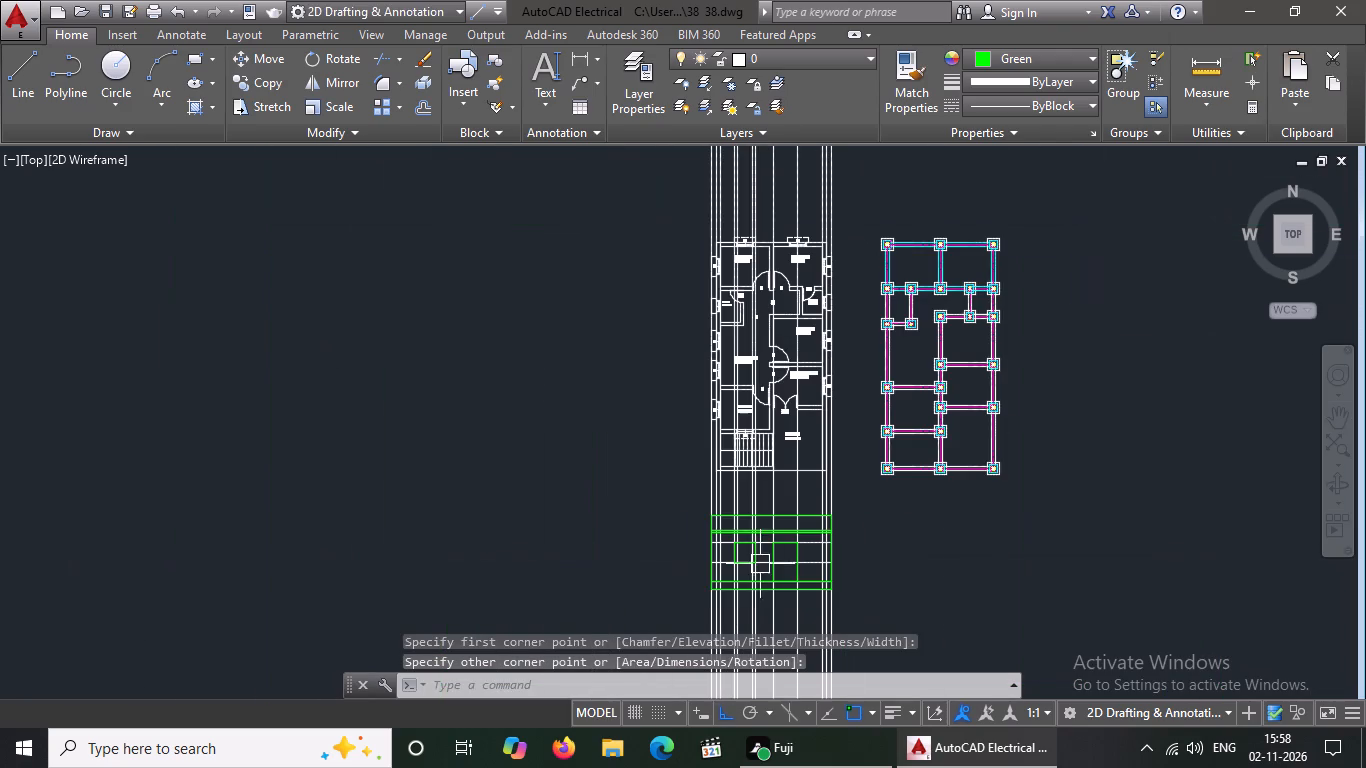
key(Escape)
Erase the four full-width green rectangles over the 3' band, 6" band, 10' wall and 1'6" base.
scroll(713, 435, up, 2)
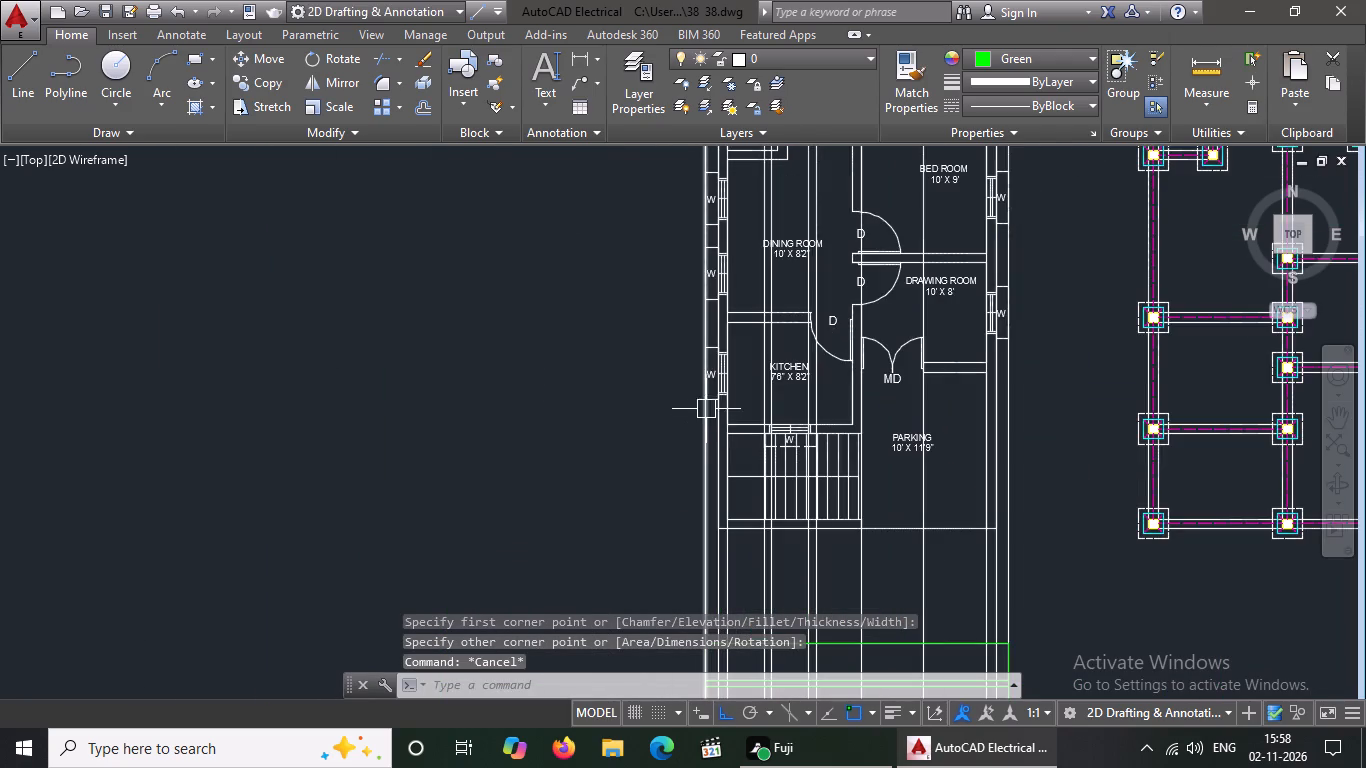
scroll(702, 349, down, 2)
scroll(825, 552, up, 3)
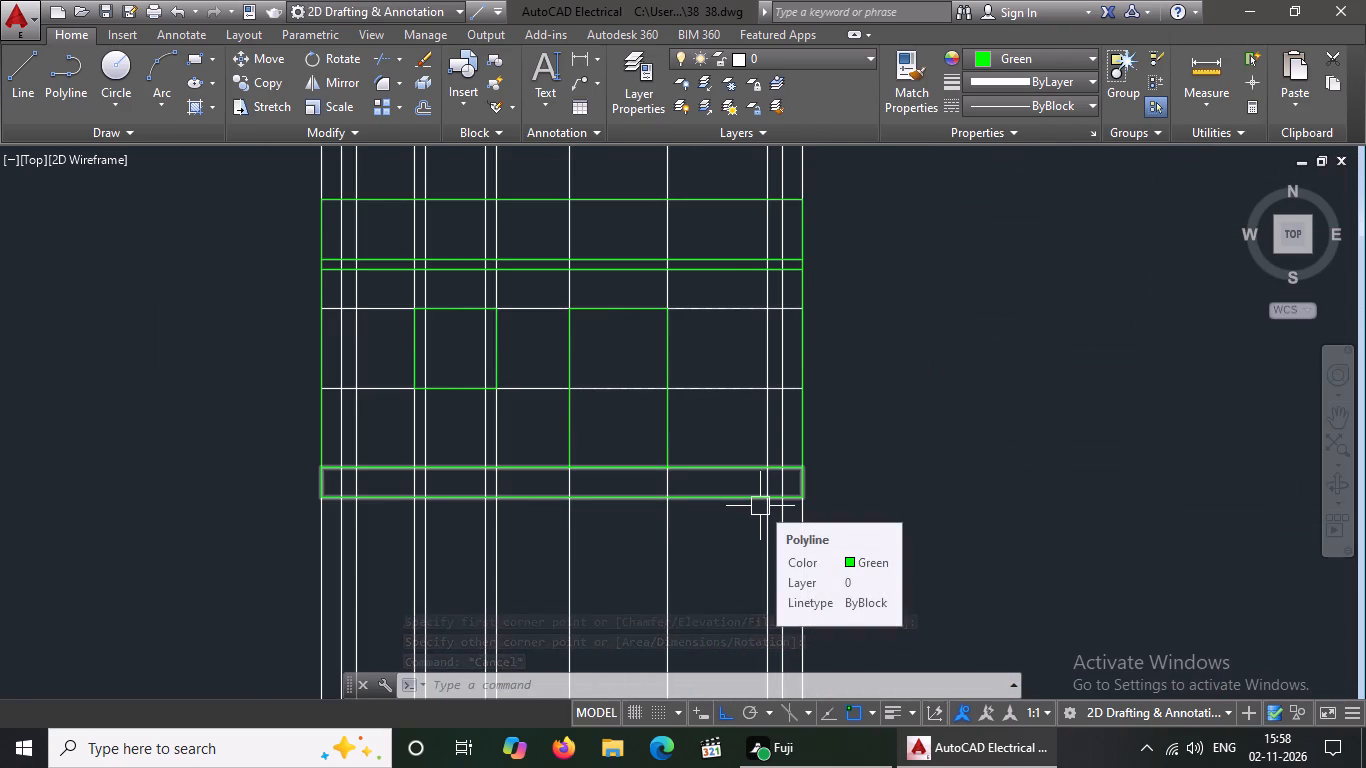
scroll(752, 502, down, 2)
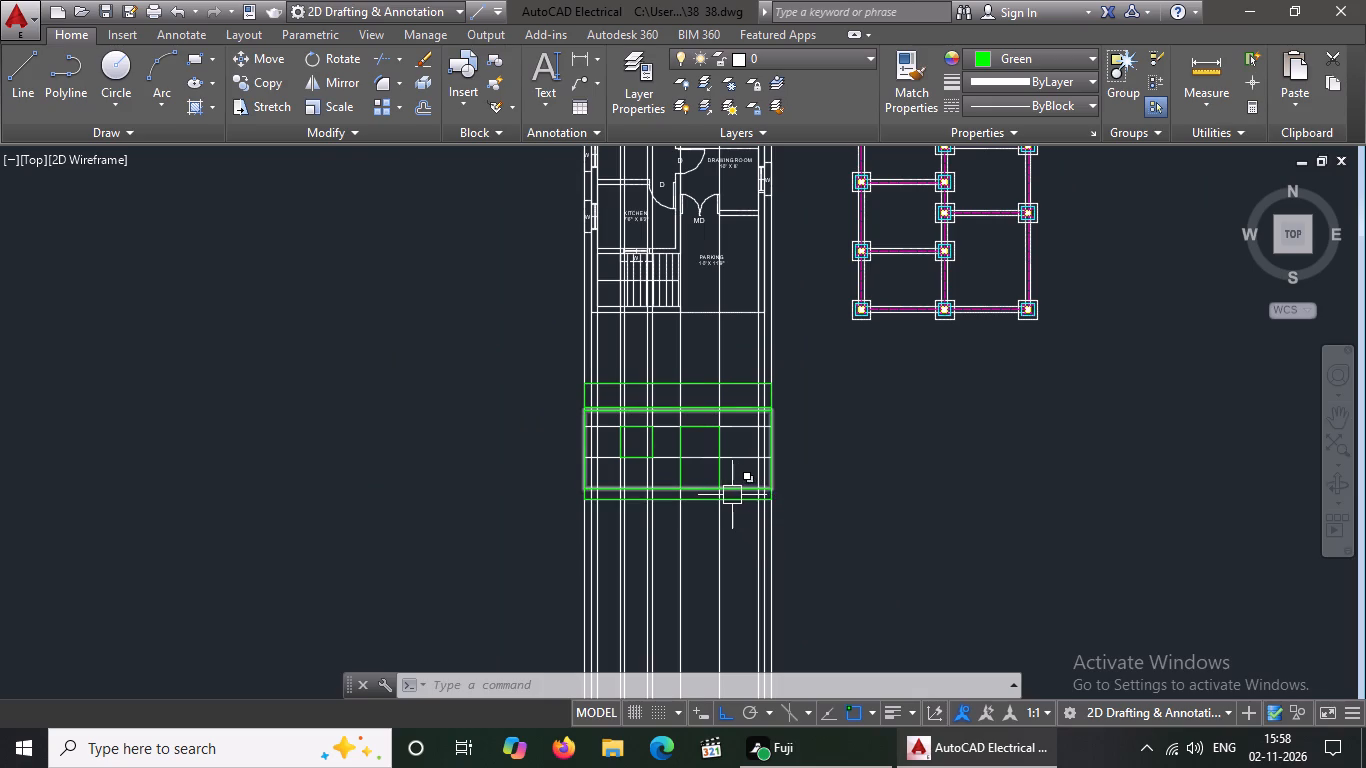
scroll(702, 418, up, 2)
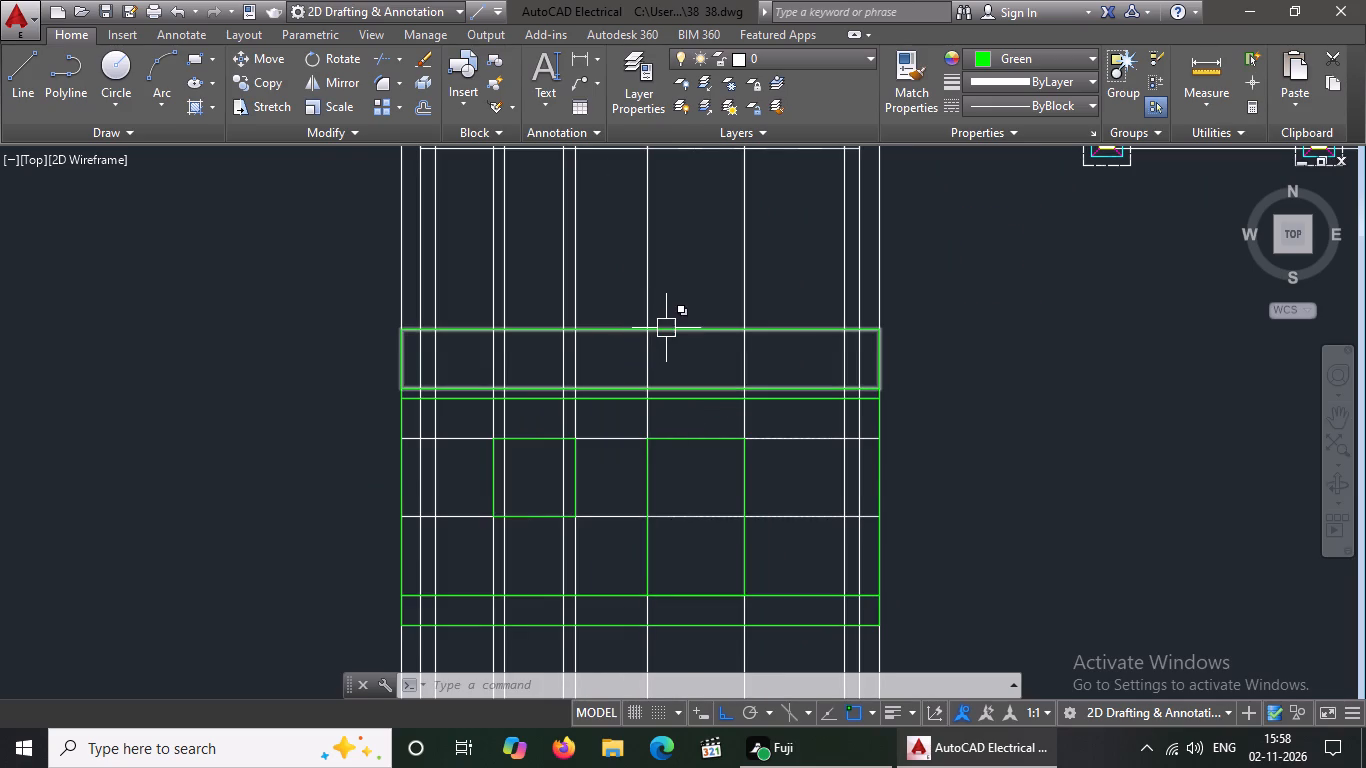
click(666, 327)
key(Delete)
click(671, 389)
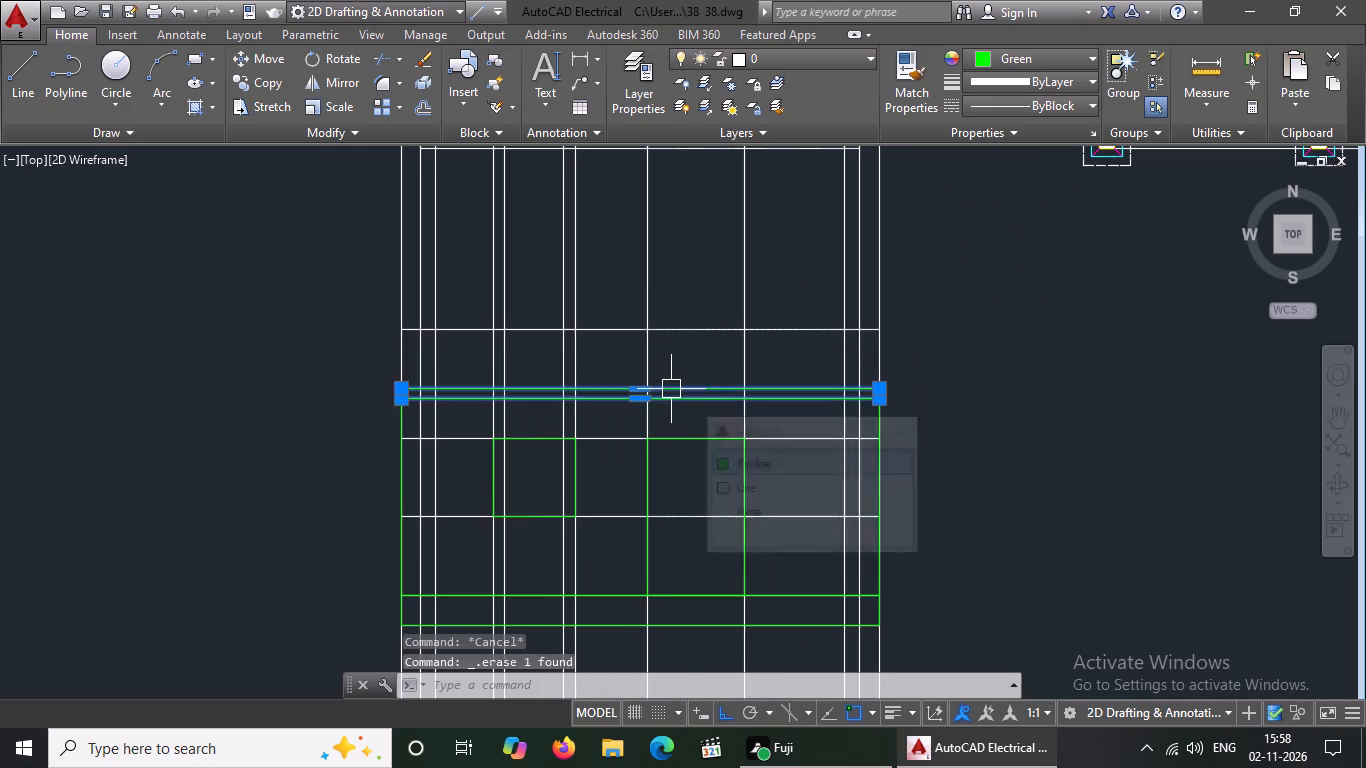
key(Delete)
click(661, 398)
key(Delete)
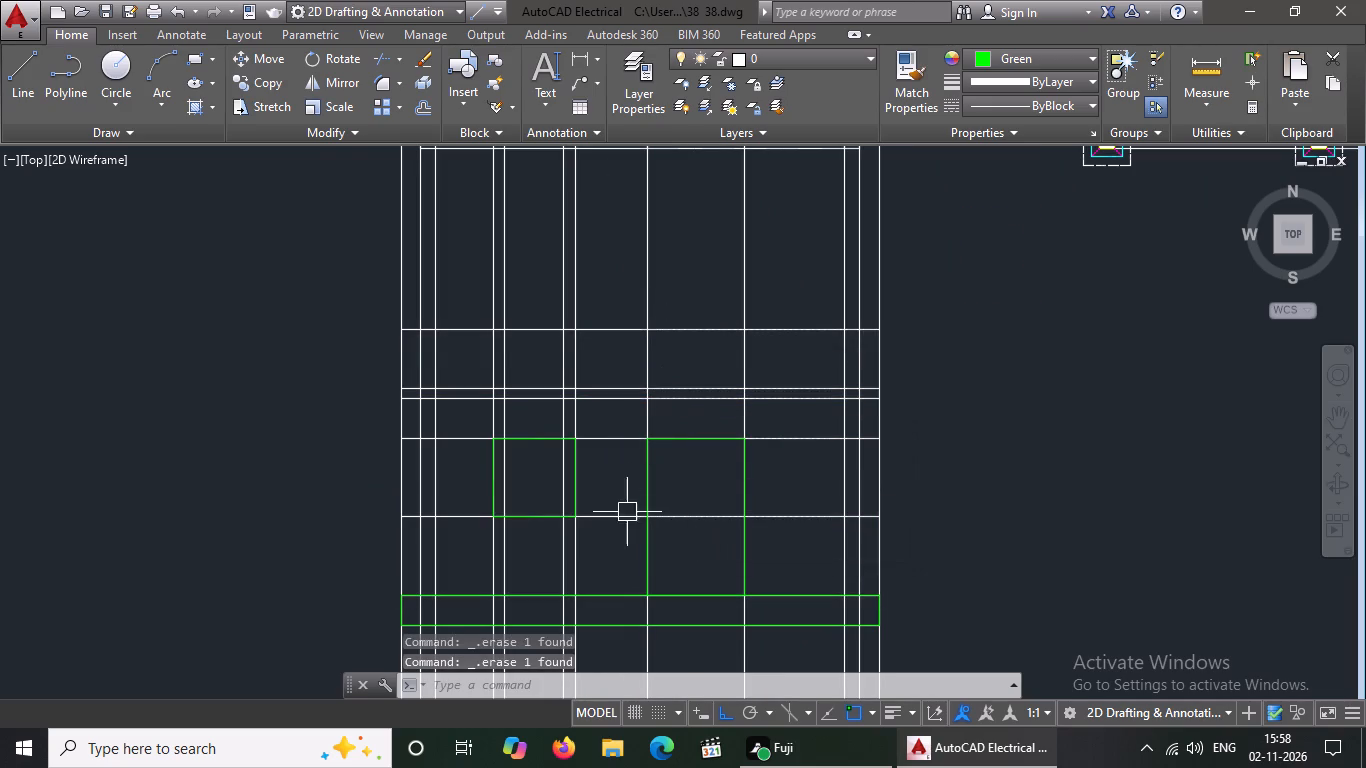
click(626, 596)
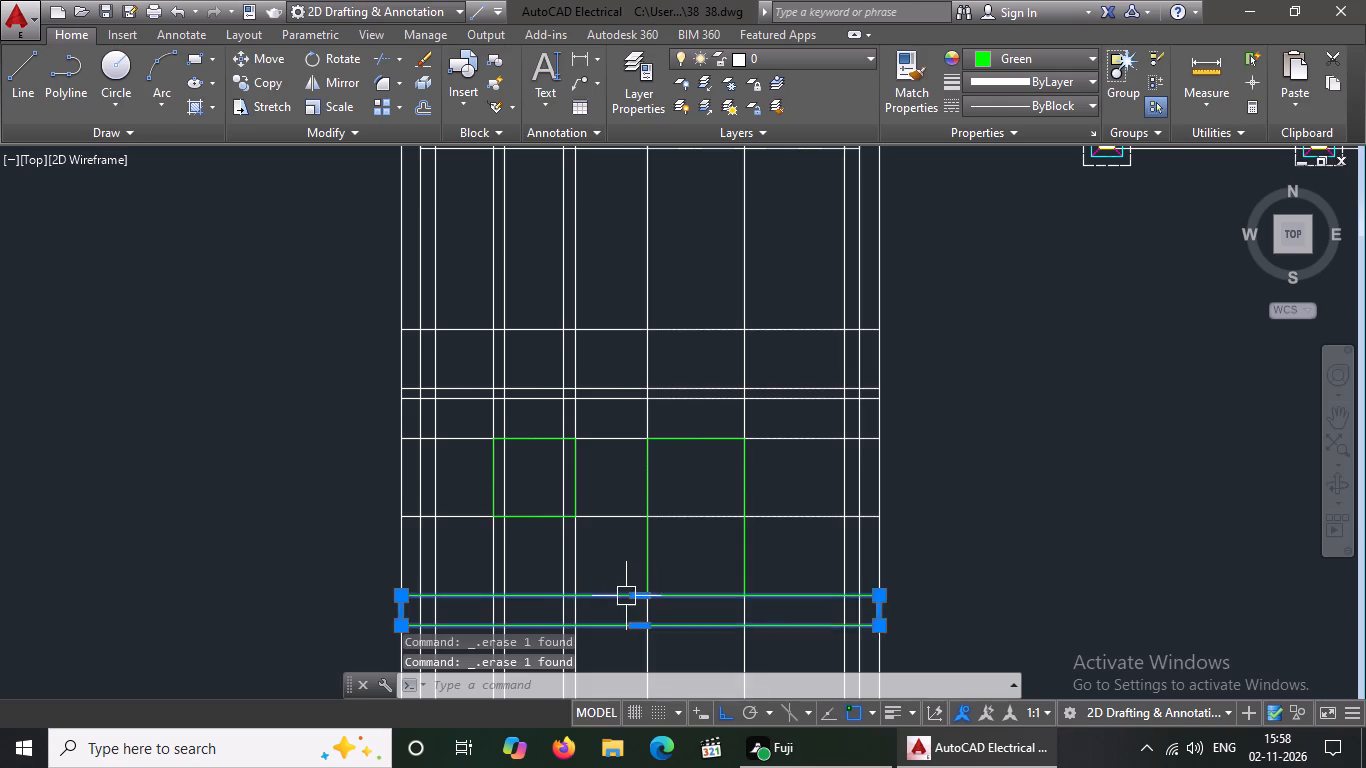
key(Delete)
Draw the 1'6" plinth rectangle between the second projected vertical lines from each side, from the plinth's top line to its base line.
click(193, 62)
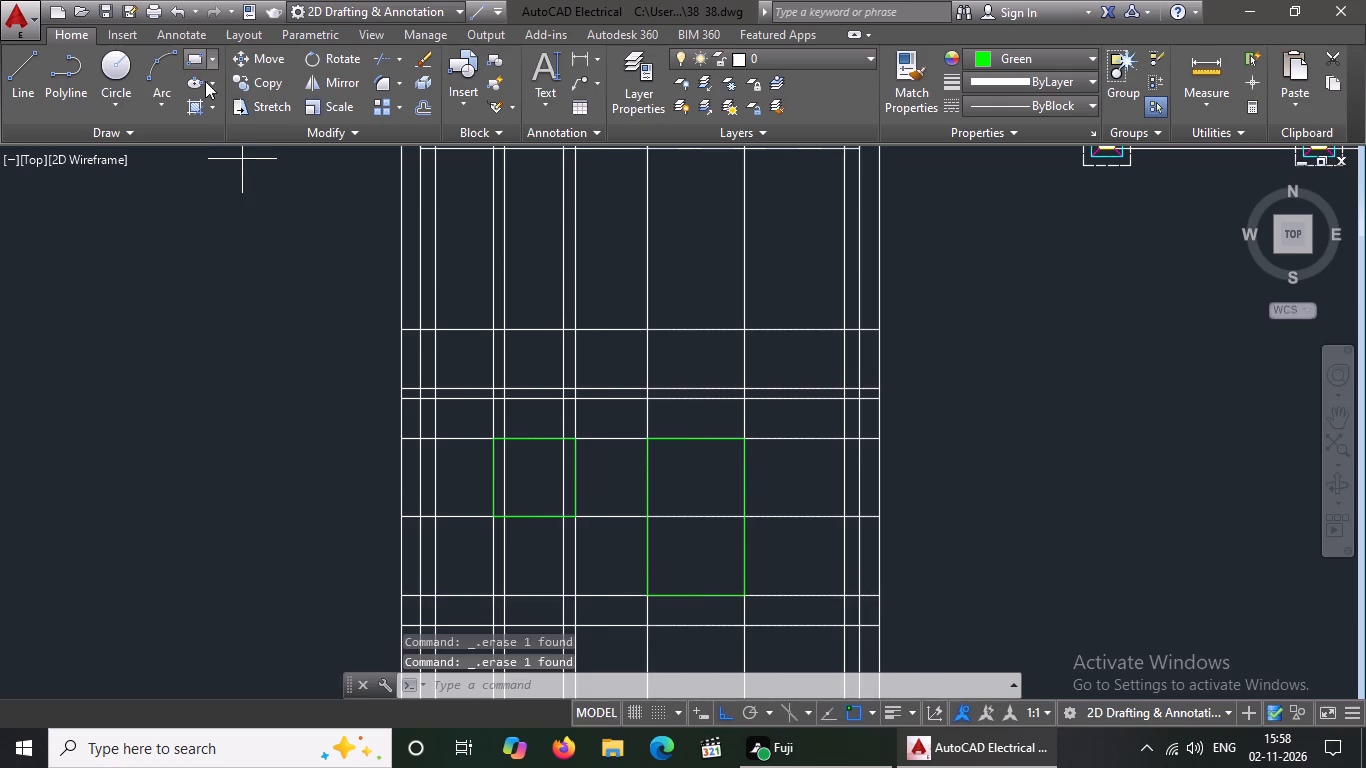
scroll(430, 605, up, 1)
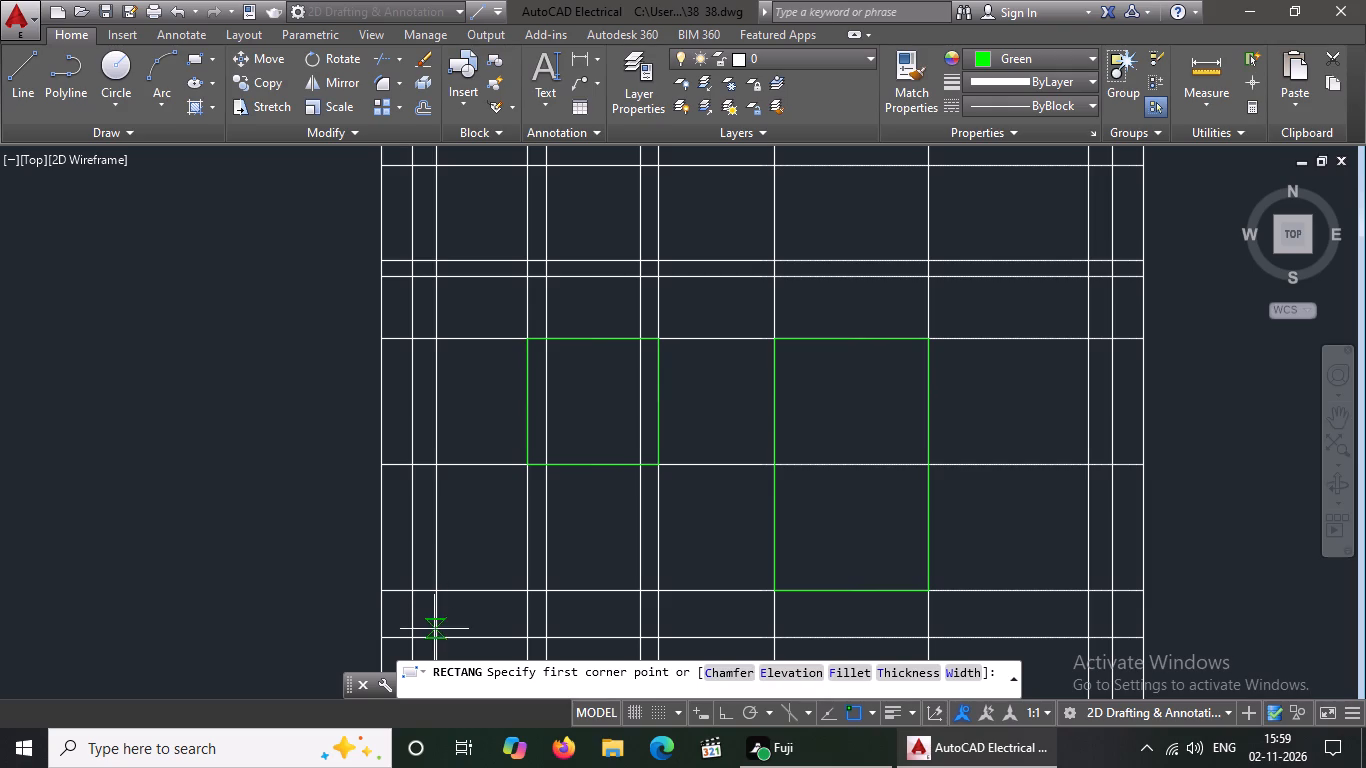
scroll(528, 505, down, 2)
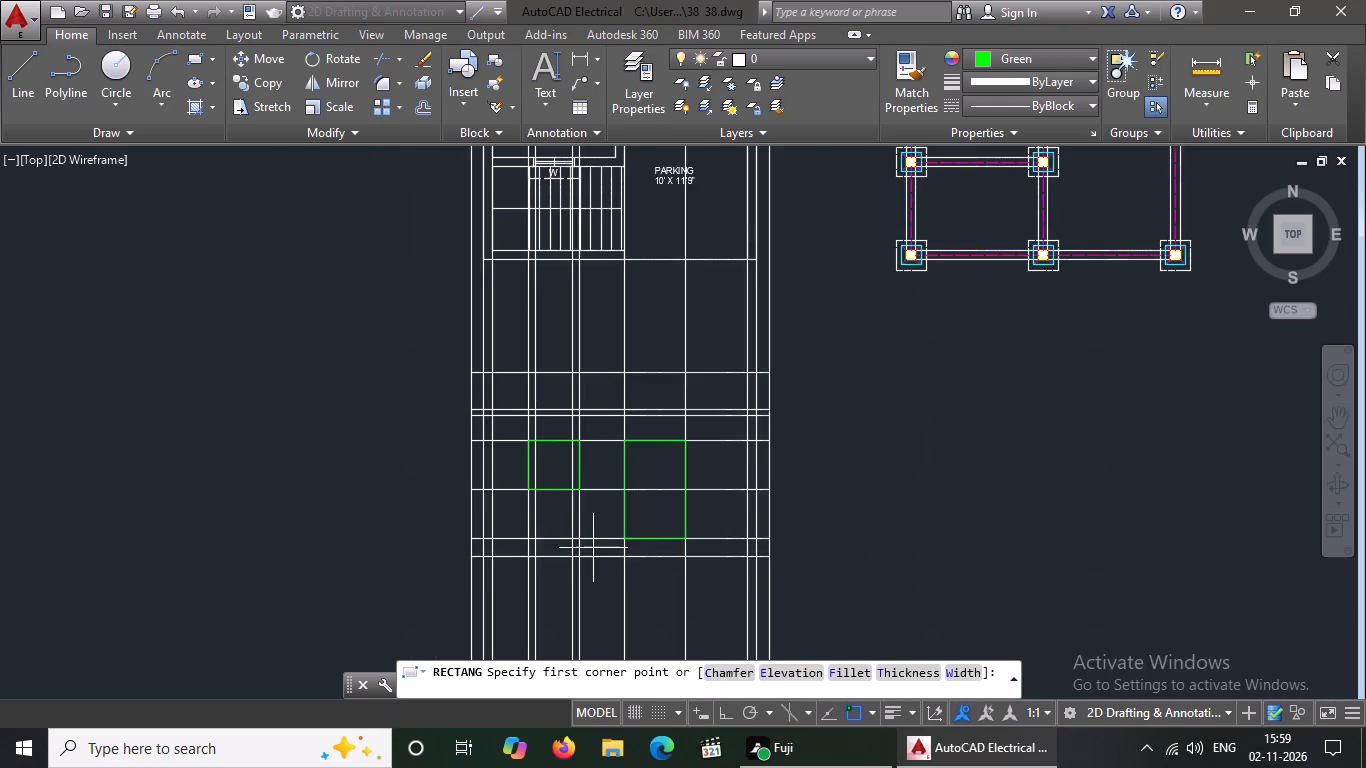
scroll(596, 547, up, 2)
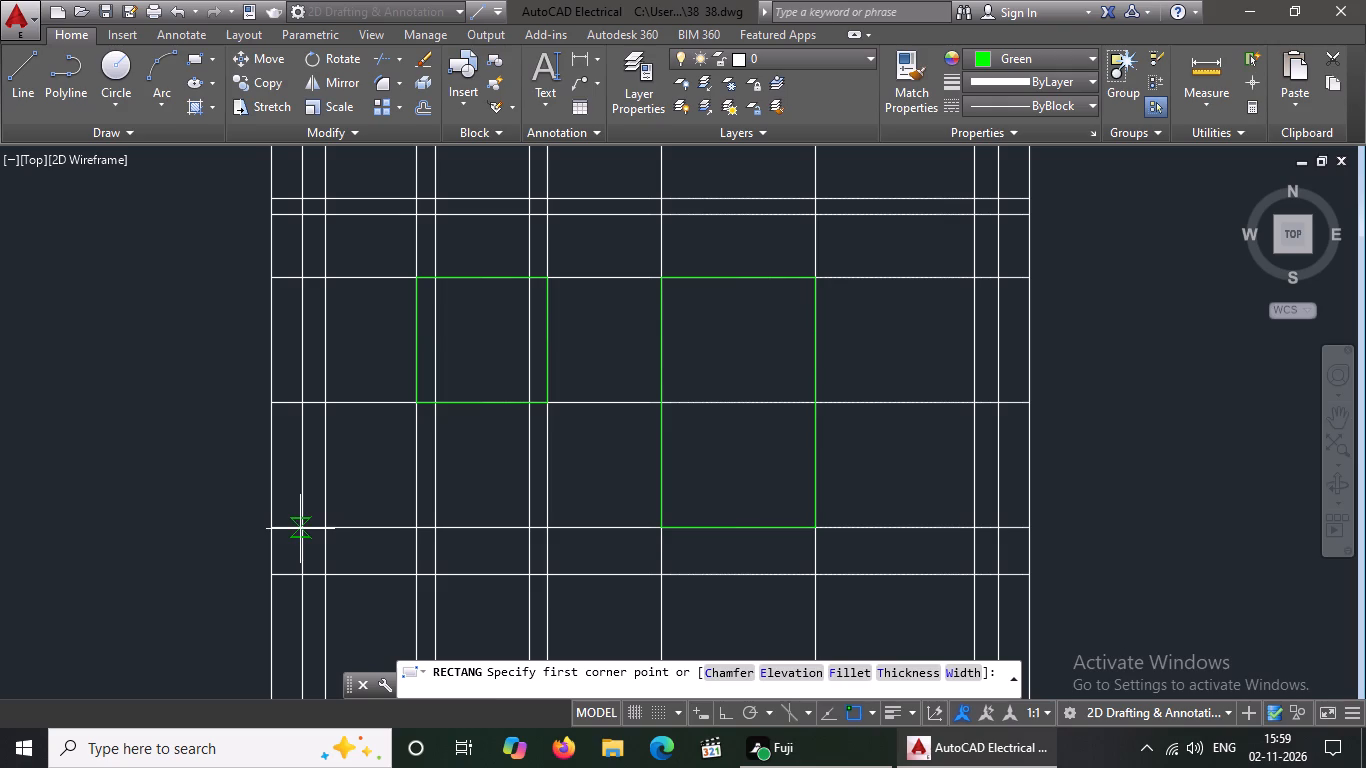
click(304, 527)
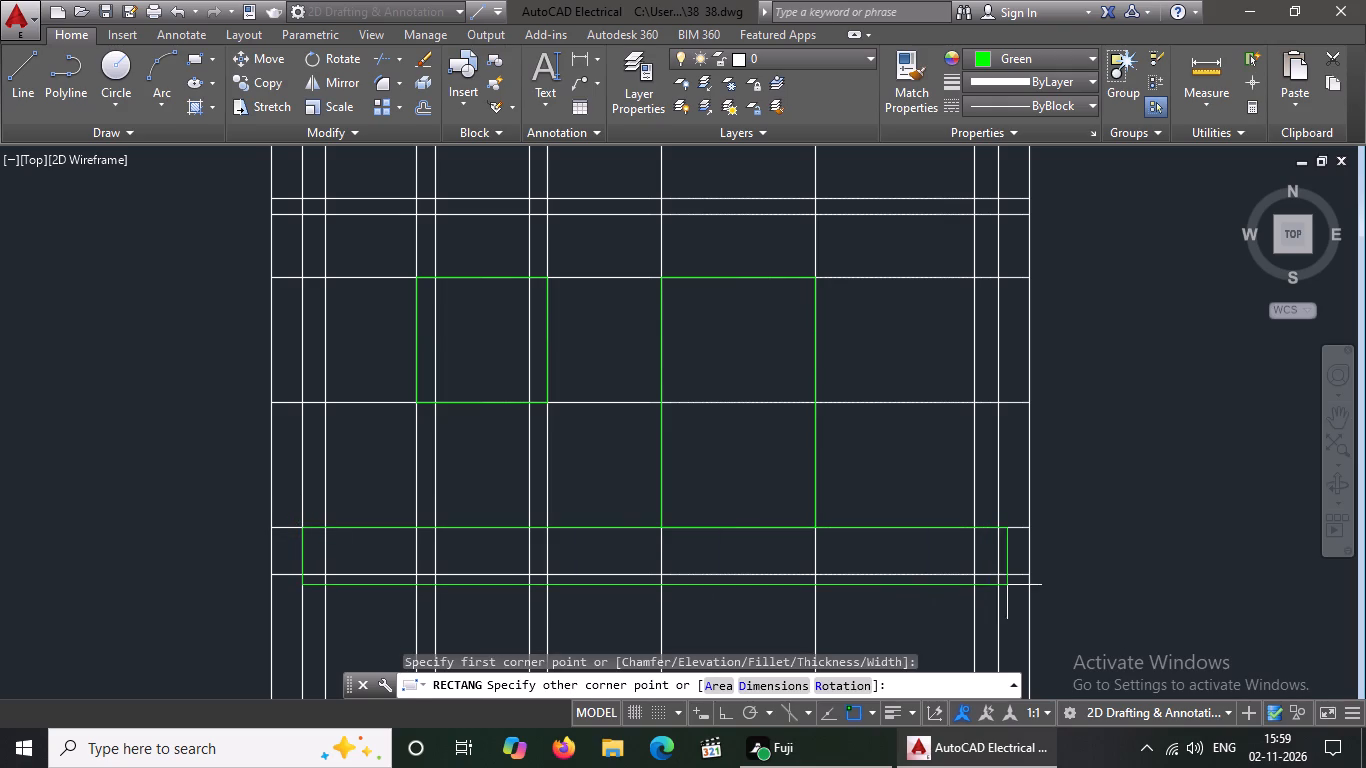
scroll(1008, 584, up, 3)
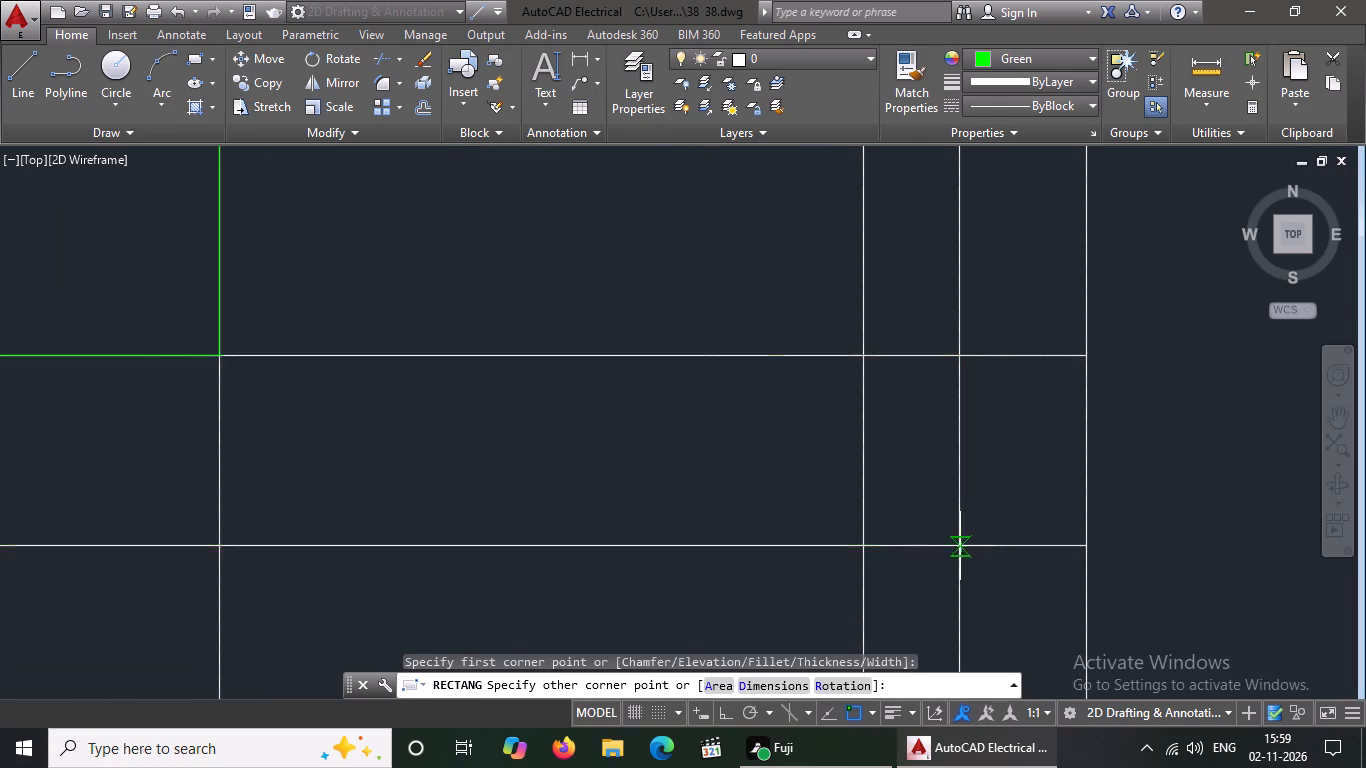
click(958, 547)
Draw the 10' wall rectangle between the same second-from-outside projected lines, from the lower slab line down to the plinth's top corner.
scroll(874, 568, down, 3)
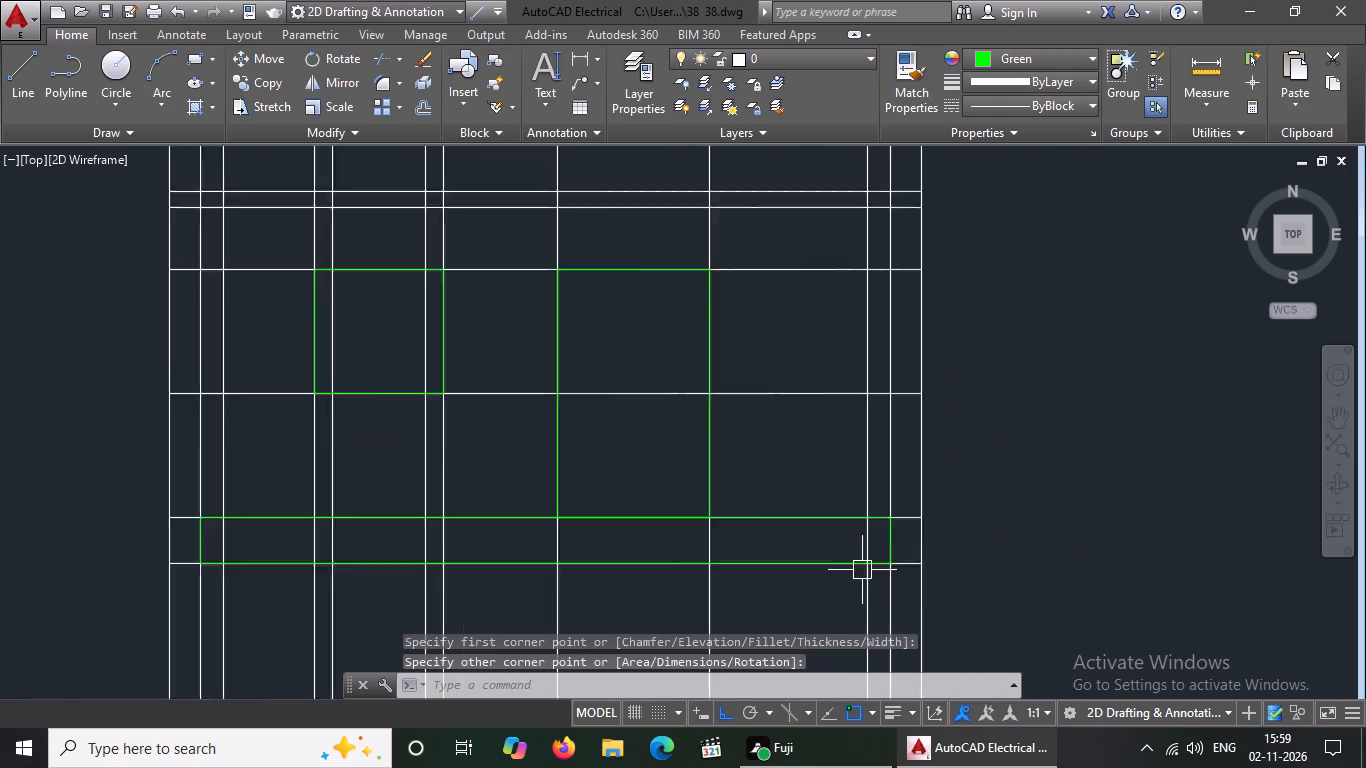
scroll(855, 570, down, 1)
text(REC)
key(space)
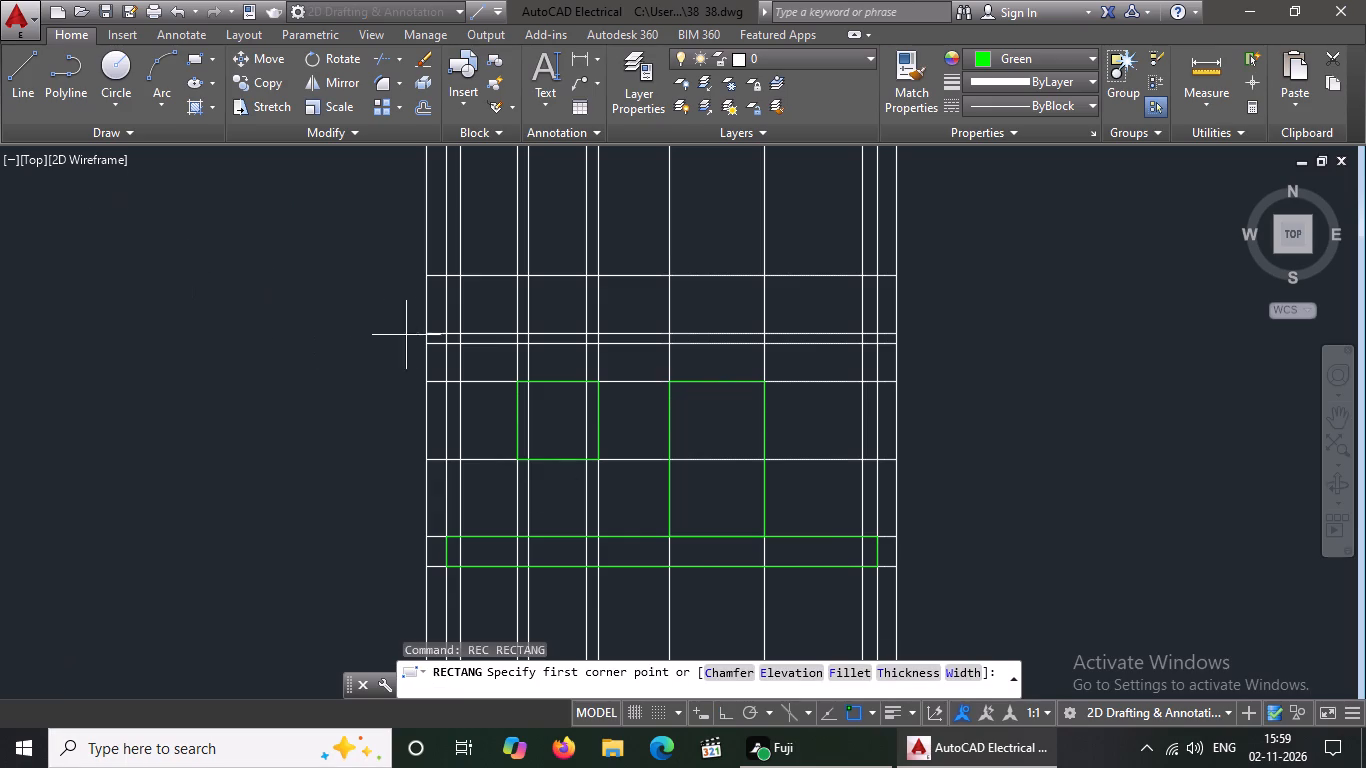
scroll(460, 339, up, 2)
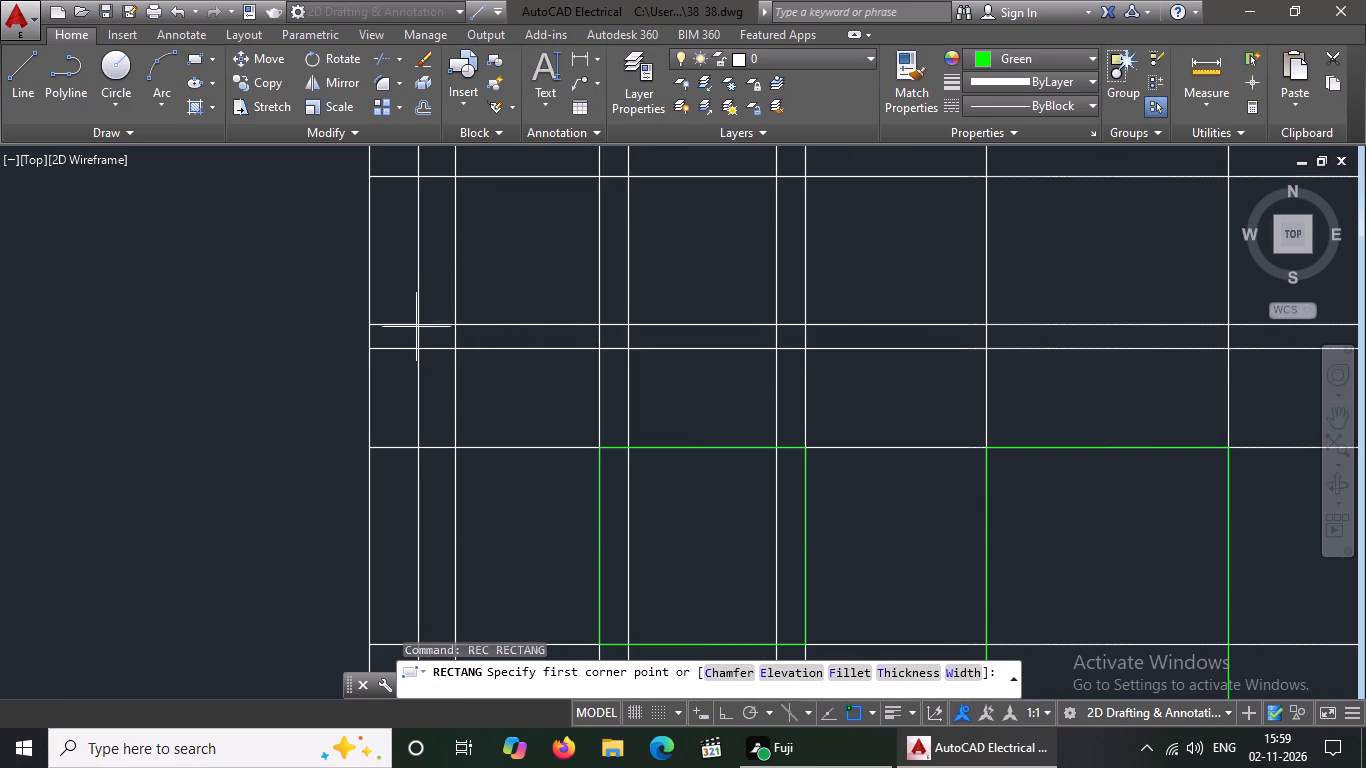
click(418, 352)
scroll(493, 395, down, 3)
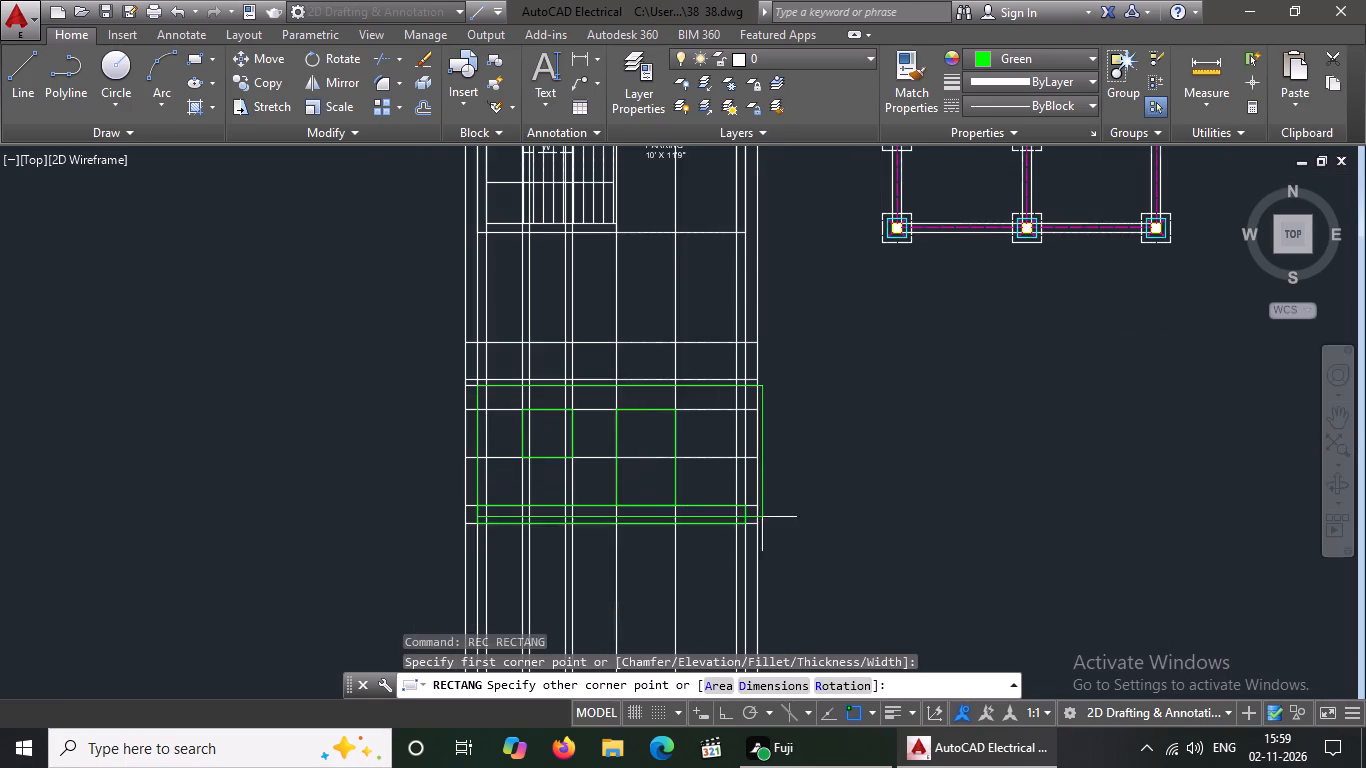
scroll(765, 516, up, 3)
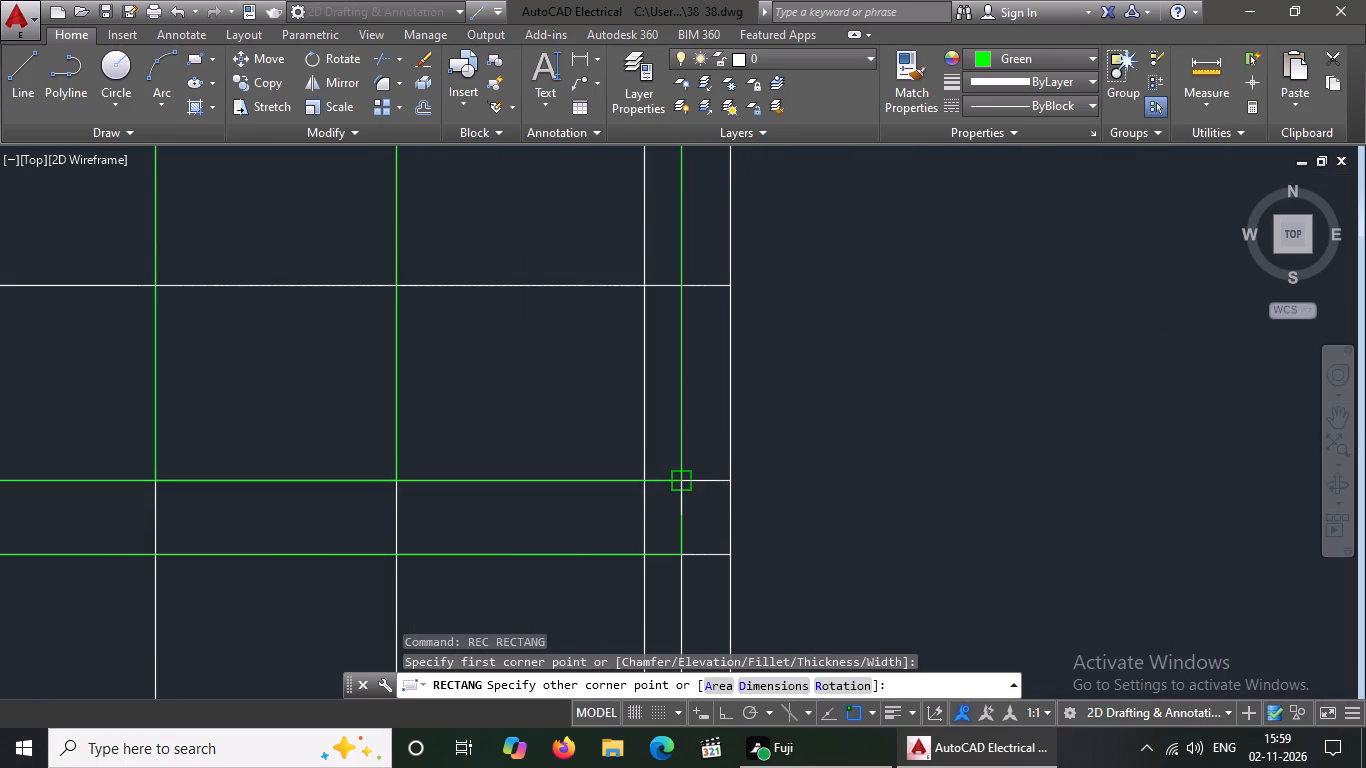
click(683, 482)
Draw the 6" slab rectangle directly above the wall, between its two horizontal slab lines and the same outer wall lines.
scroll(768, 479, down, 3)
text(REC)
key(space)
scroll(704, 412, up, 3)
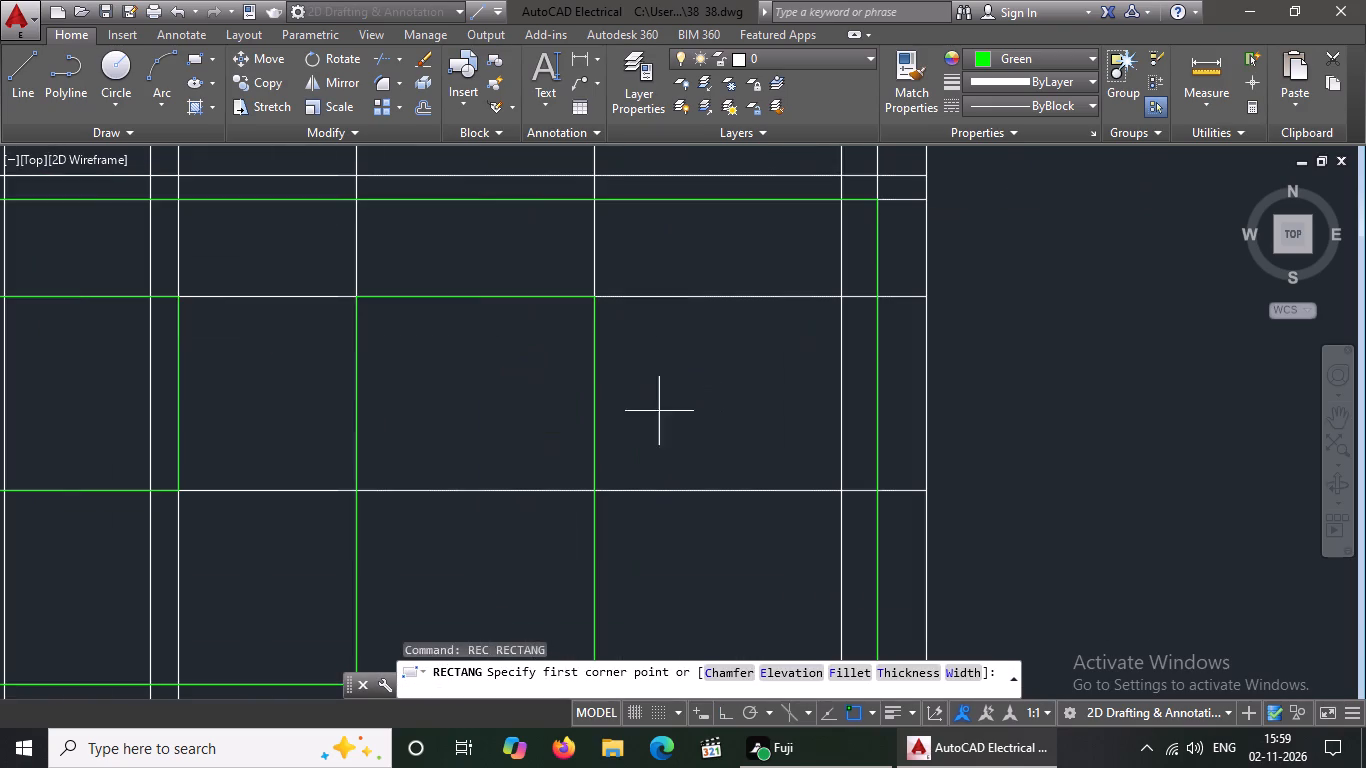
scroll(209, 340, down, 2)
scroll(80, 268, up, 2)
scroll(68, 291, down, 2)
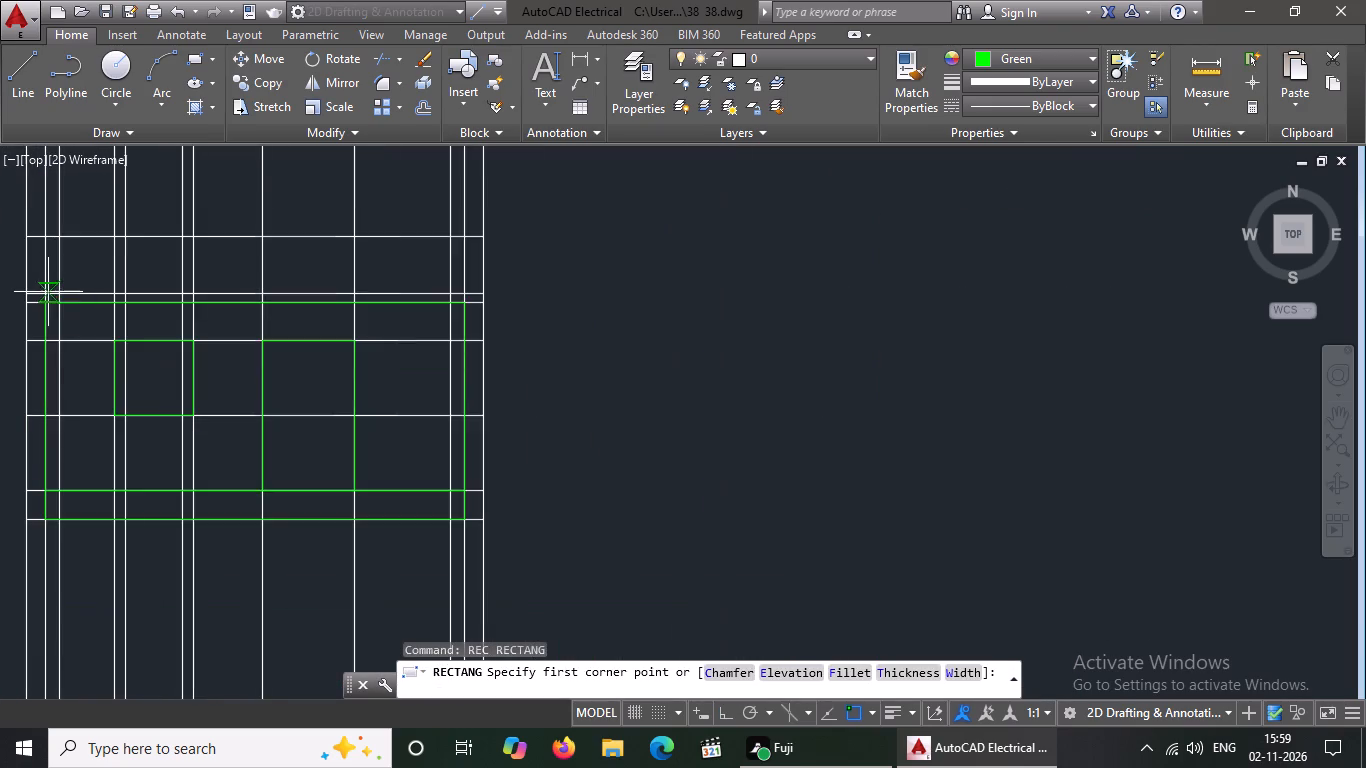
scroll(47, 291, up, 3)
click(37, 302)
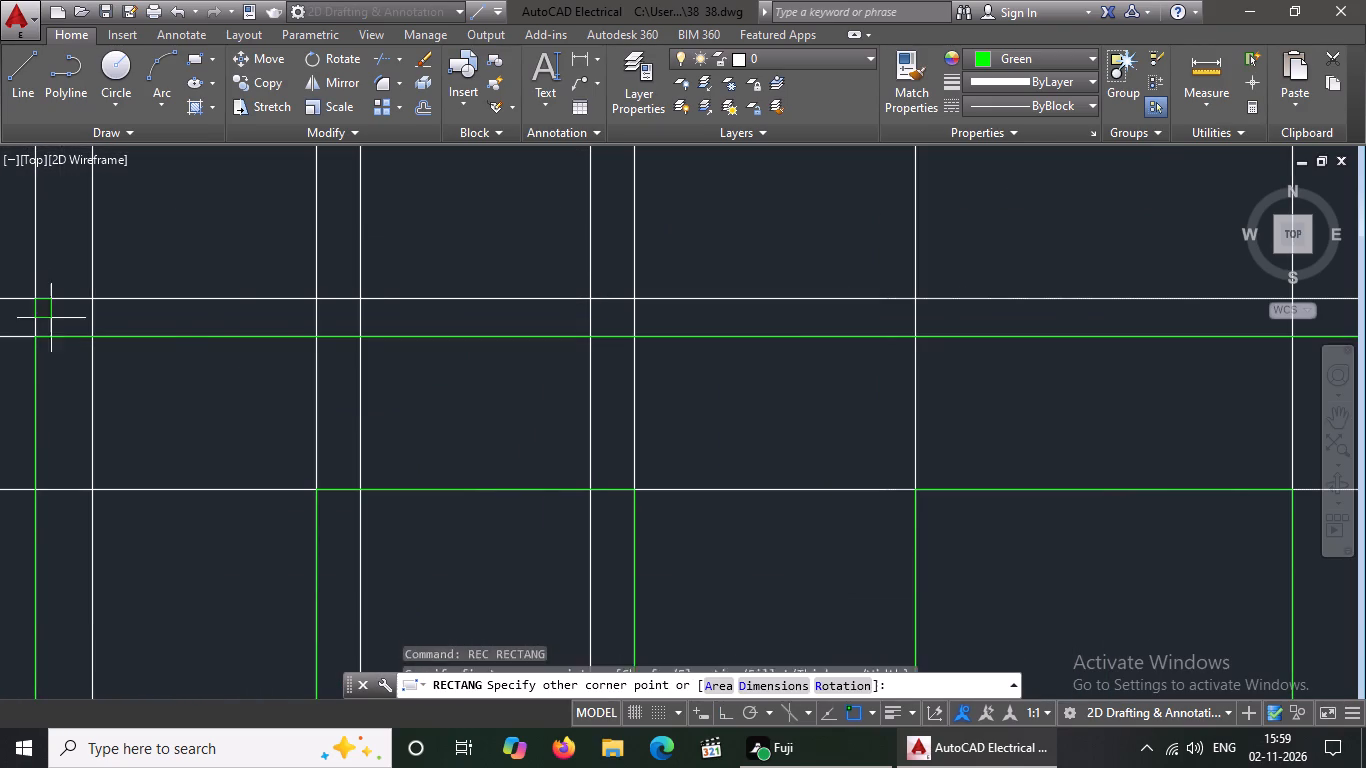
scroll(342, 344, down, 3)
scroll(749, 368, up, 2)
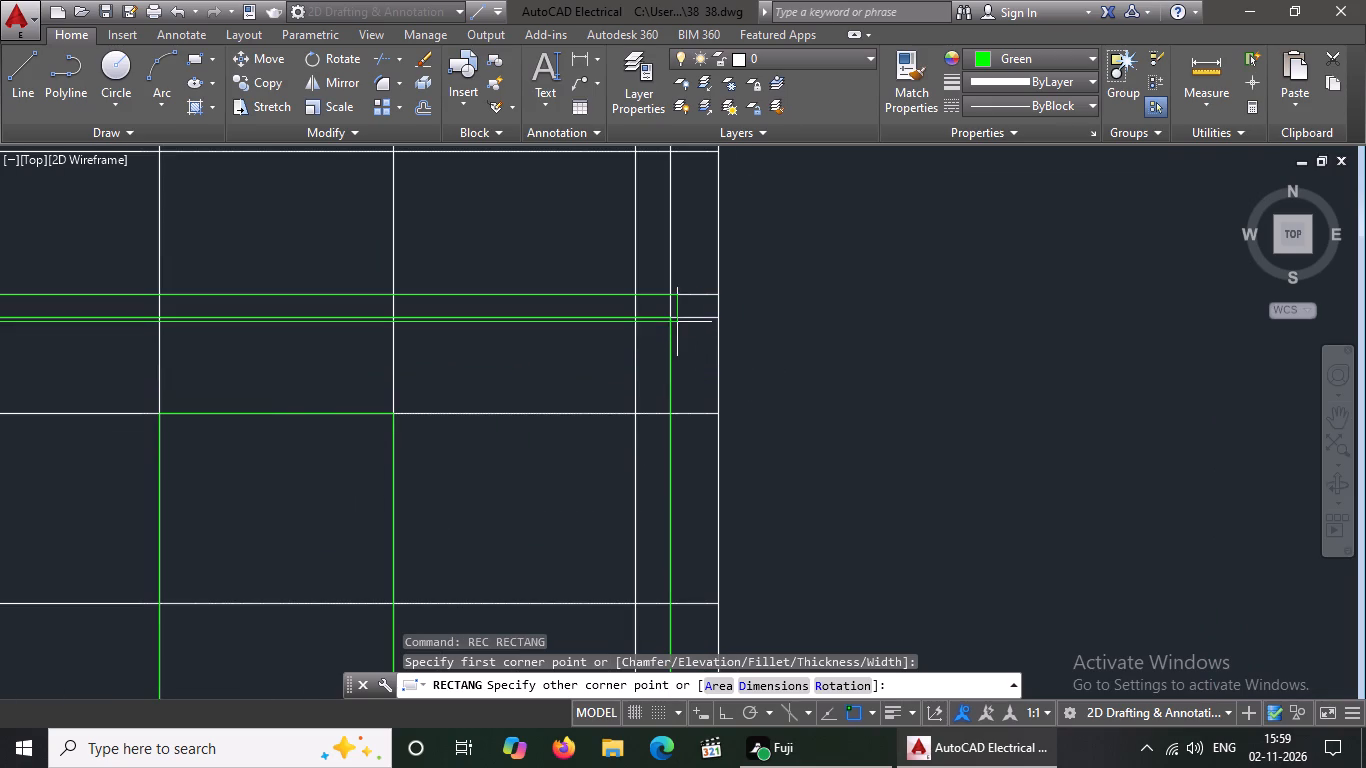
click(668, 319)
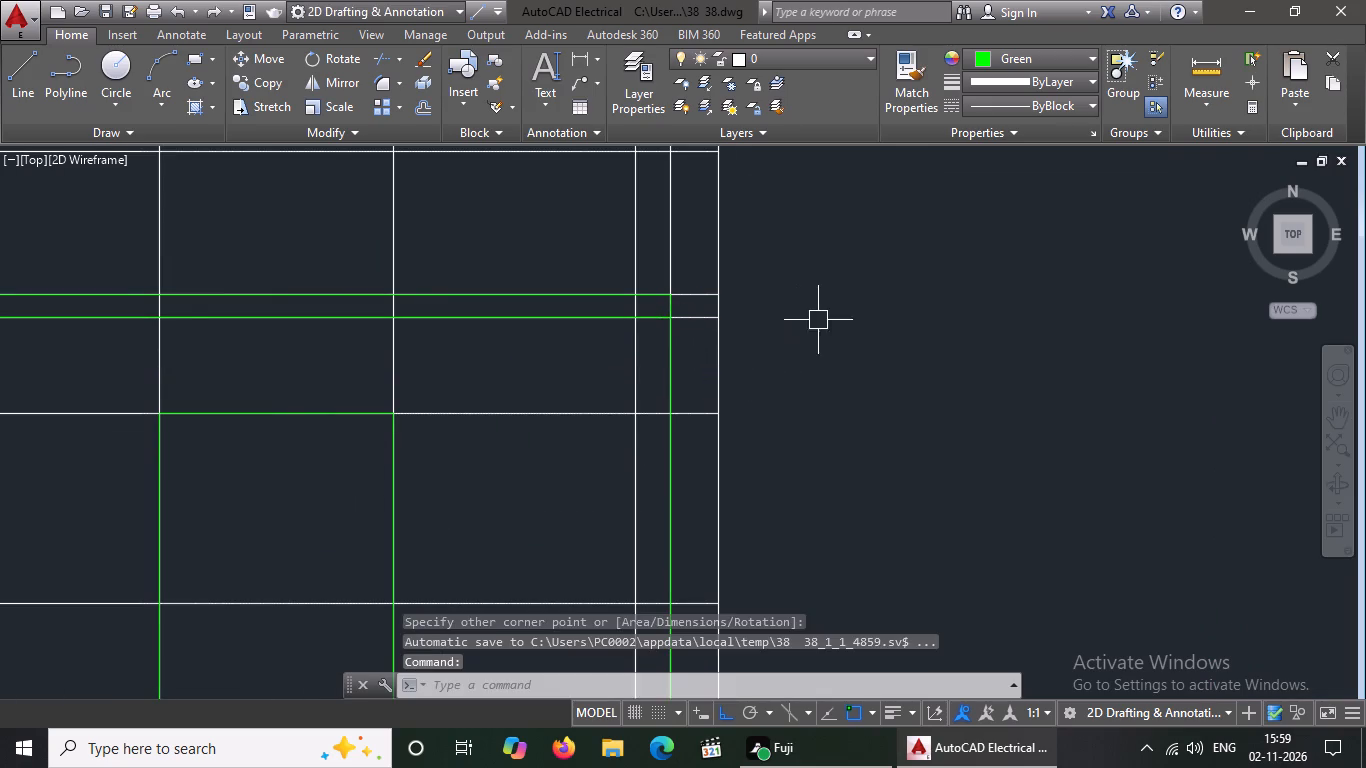
Draw the 3' parapet rectangle above the slab, from the topmost horizontal line down to the slab's top corner.
scroll(818, 320, down, 2)
text(REC)
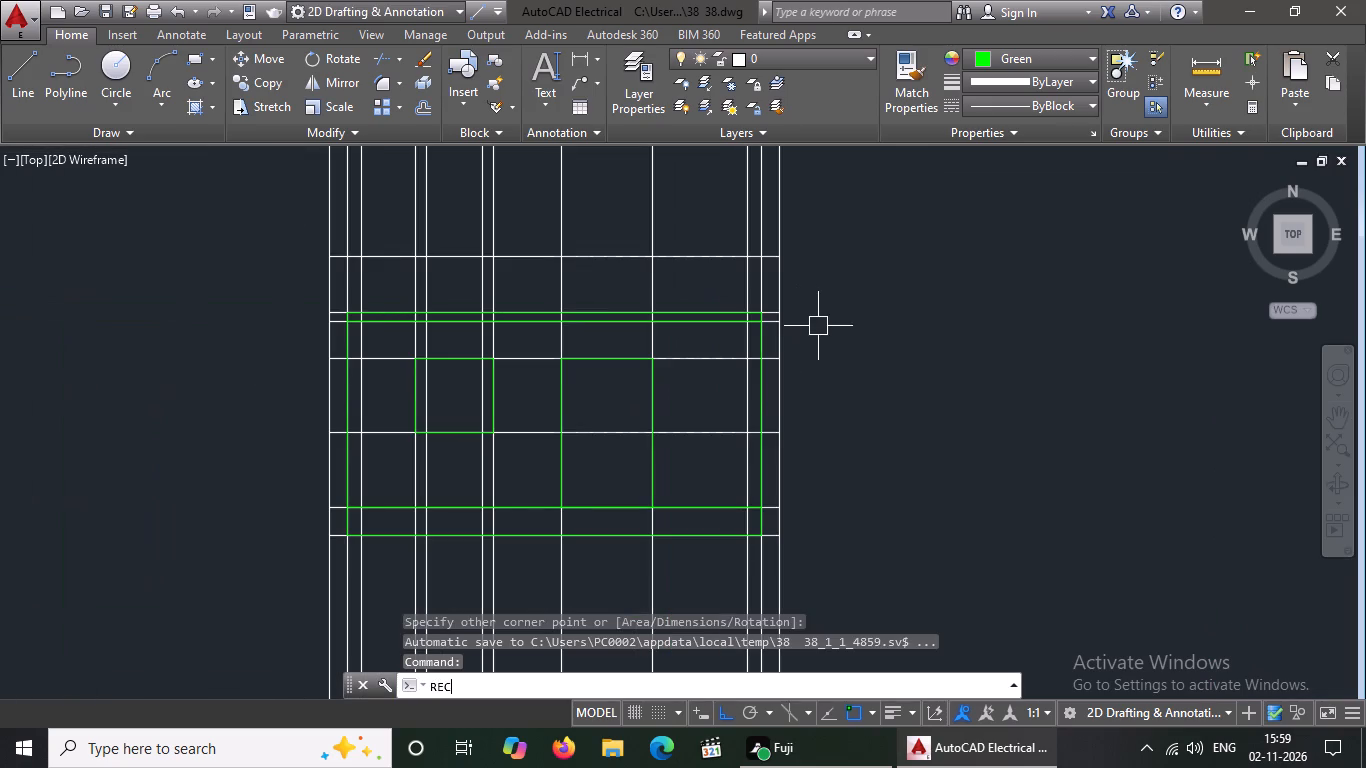
key(space)
scroll(296, 202, up, 3)
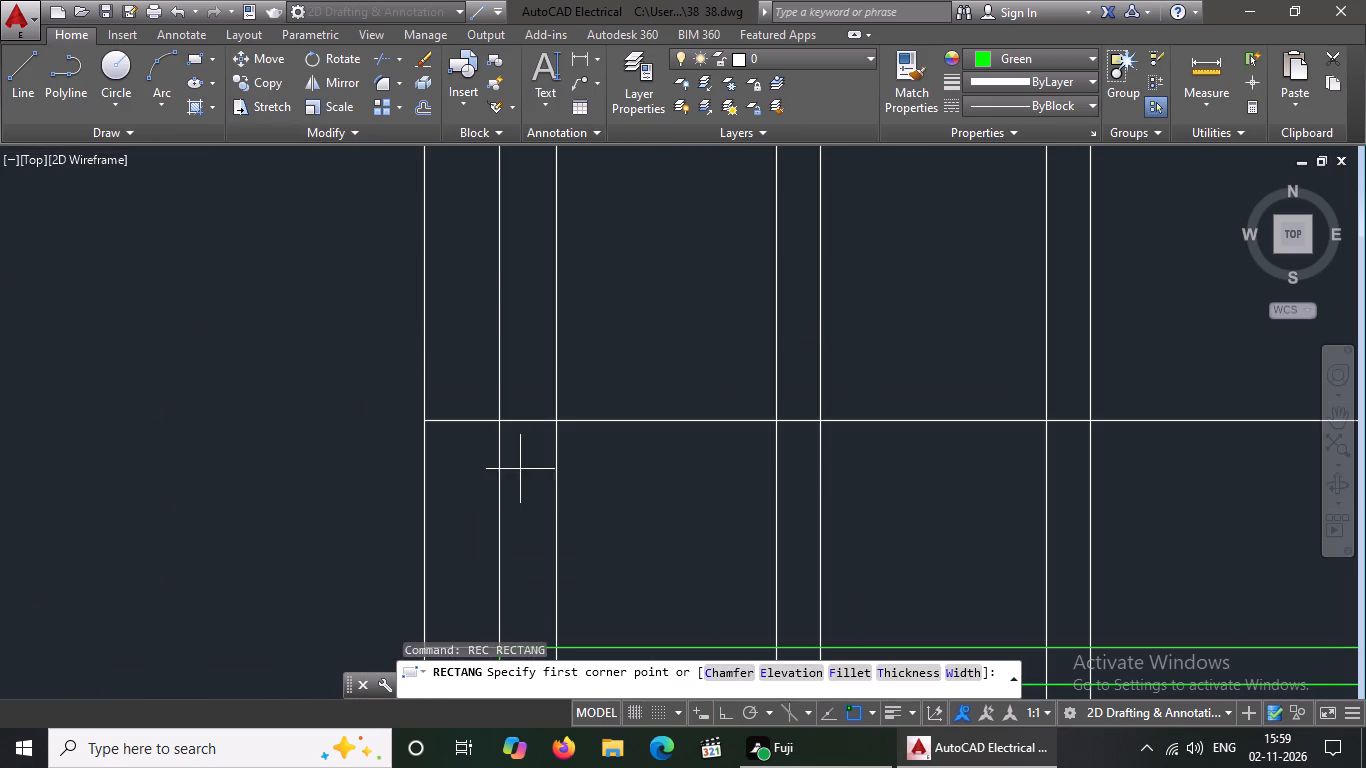
scroll(496, 440, down, 3)
scroll(895, 461, up, 1)
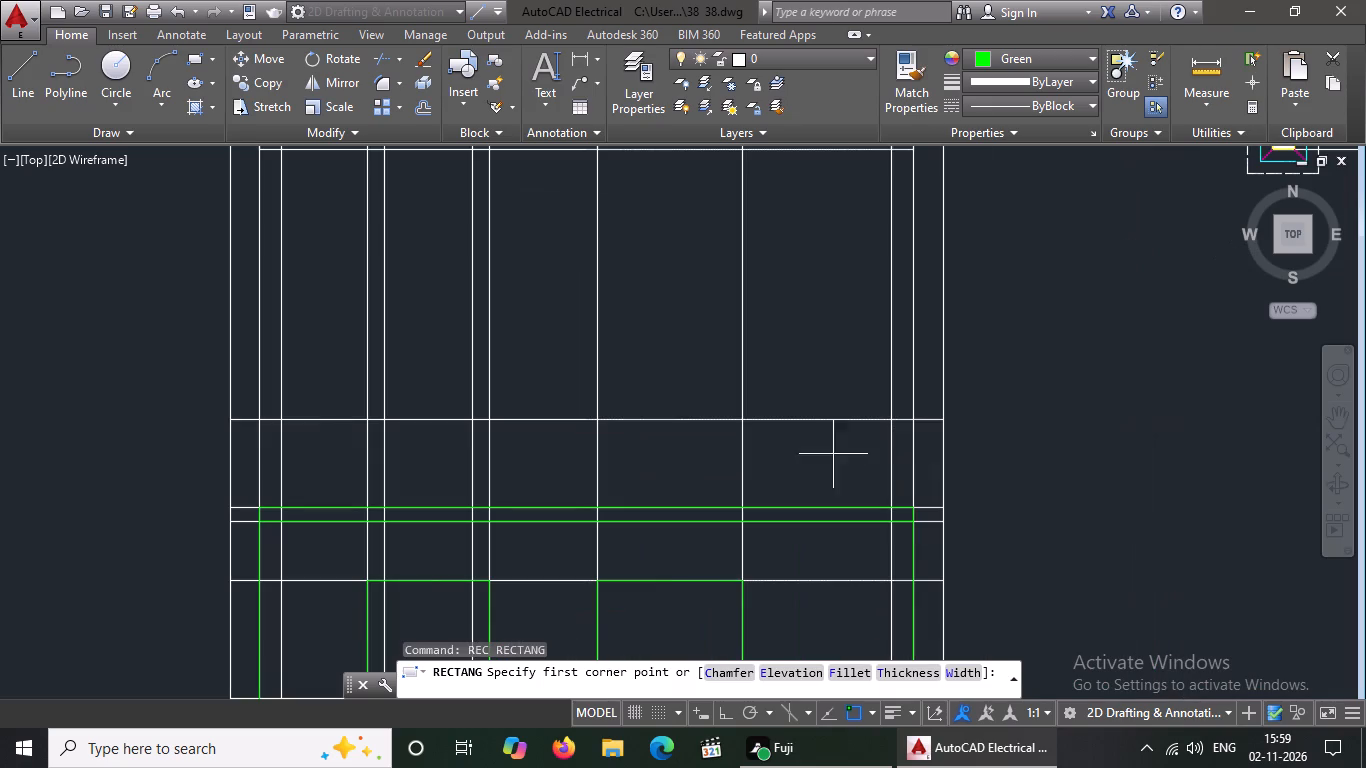
click(258, 421)
scroll(827, 485, up, 3)
scroll(453, 402, down, 3)
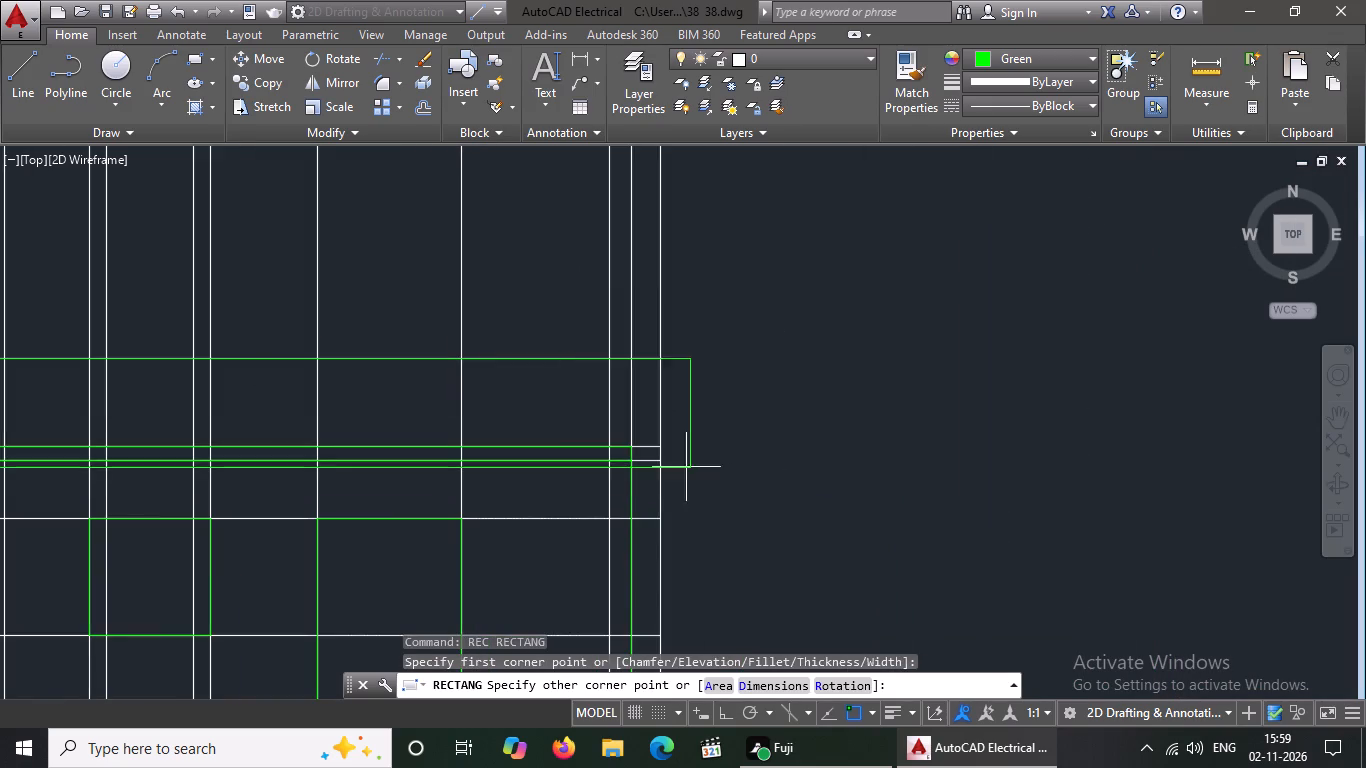
scroll(644, 466, up, 2)
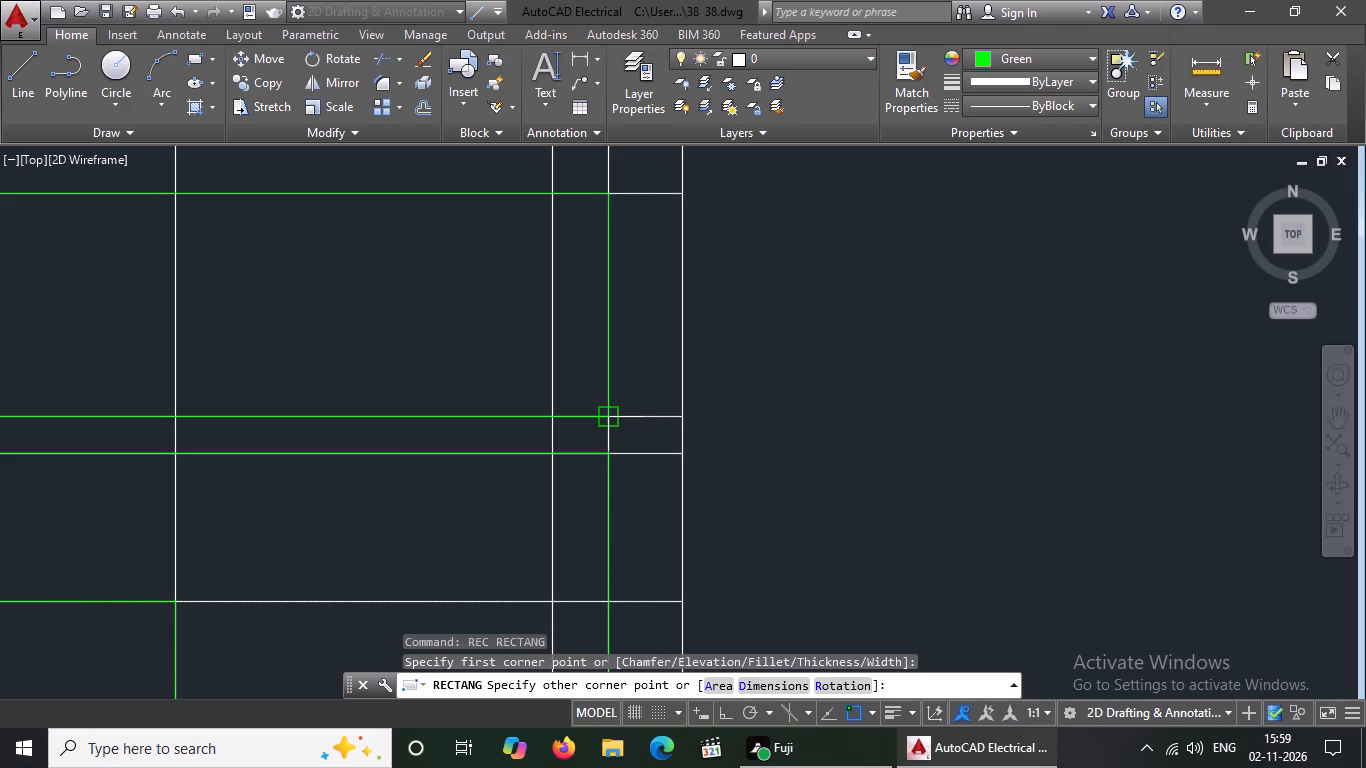
click(608, 417)
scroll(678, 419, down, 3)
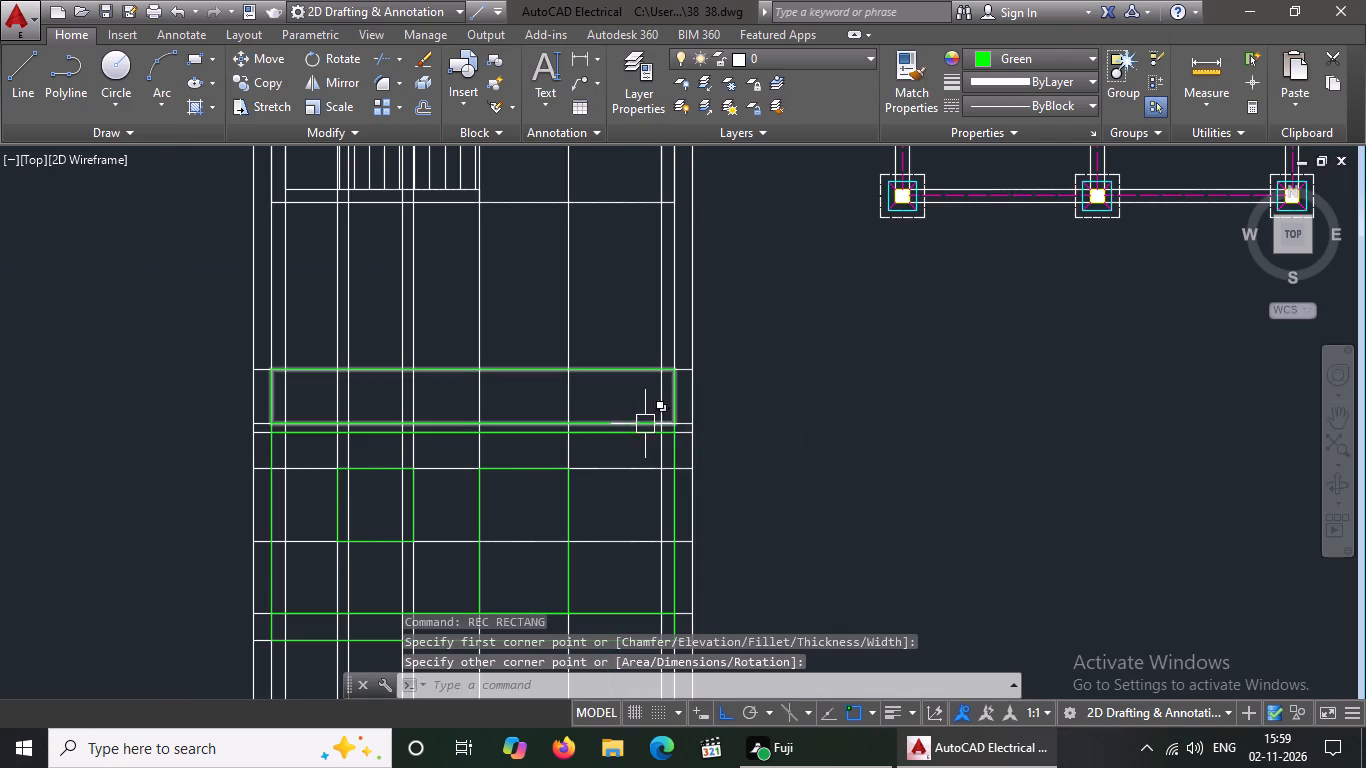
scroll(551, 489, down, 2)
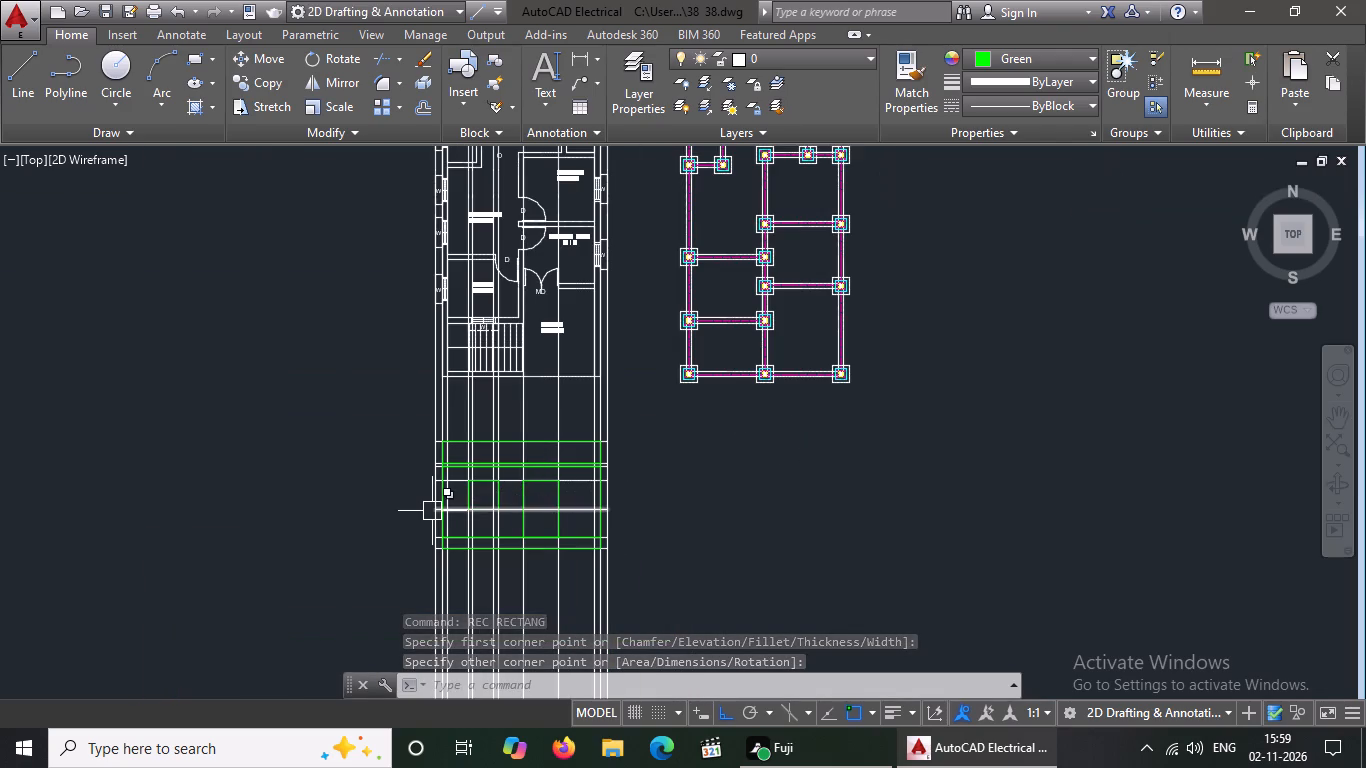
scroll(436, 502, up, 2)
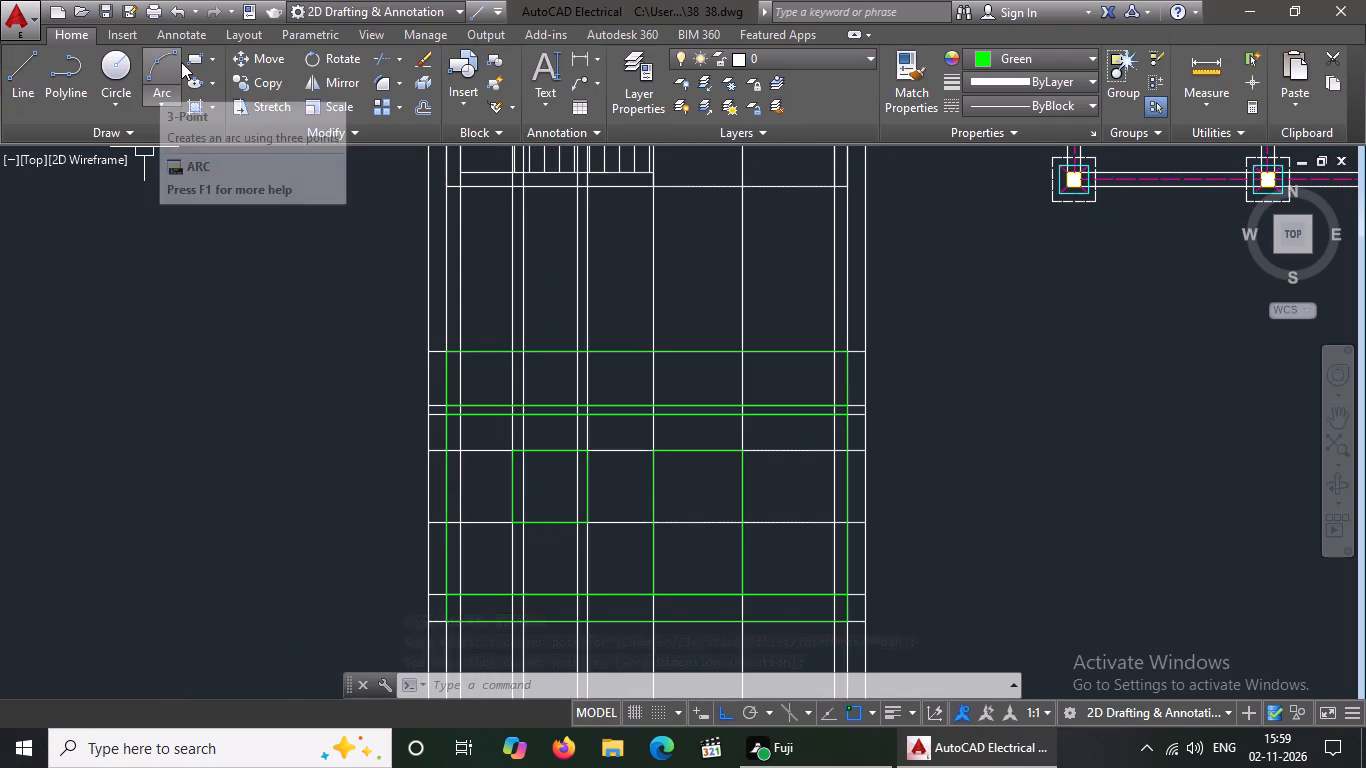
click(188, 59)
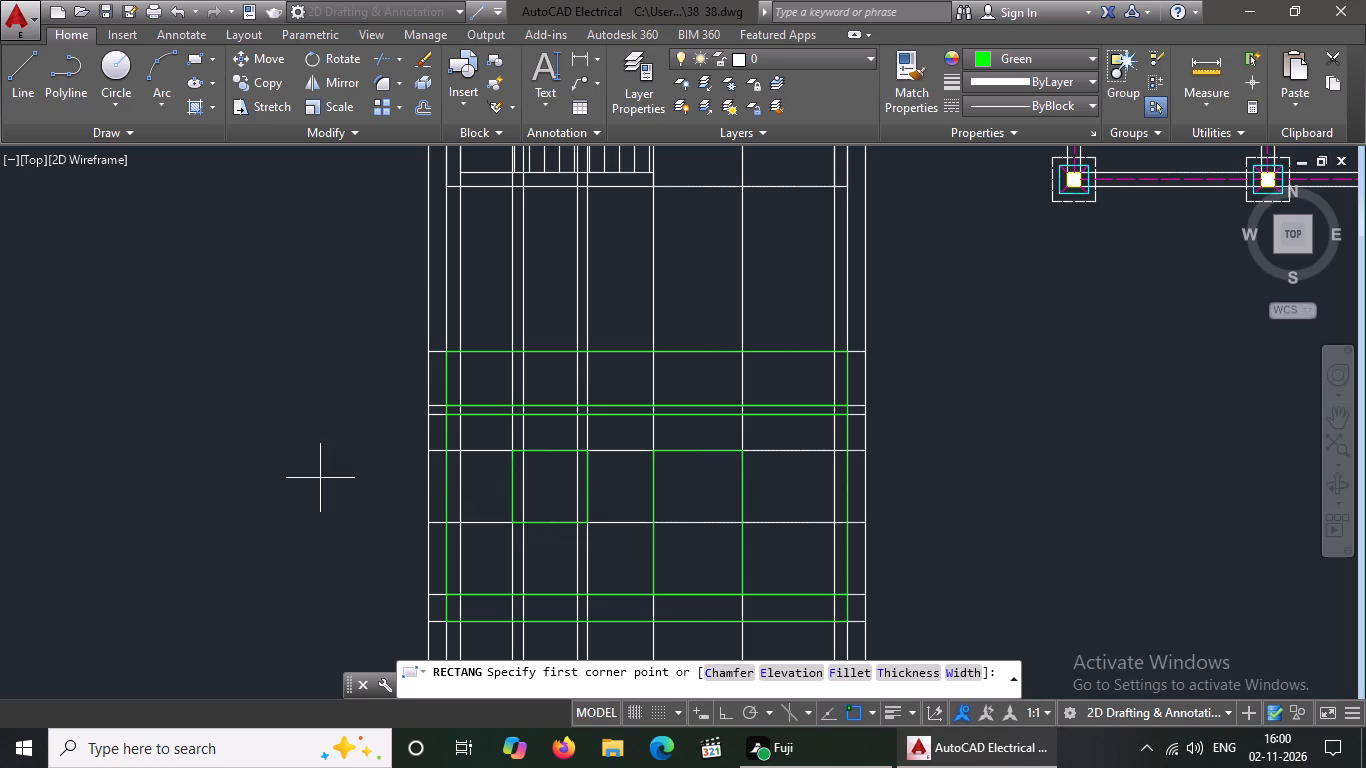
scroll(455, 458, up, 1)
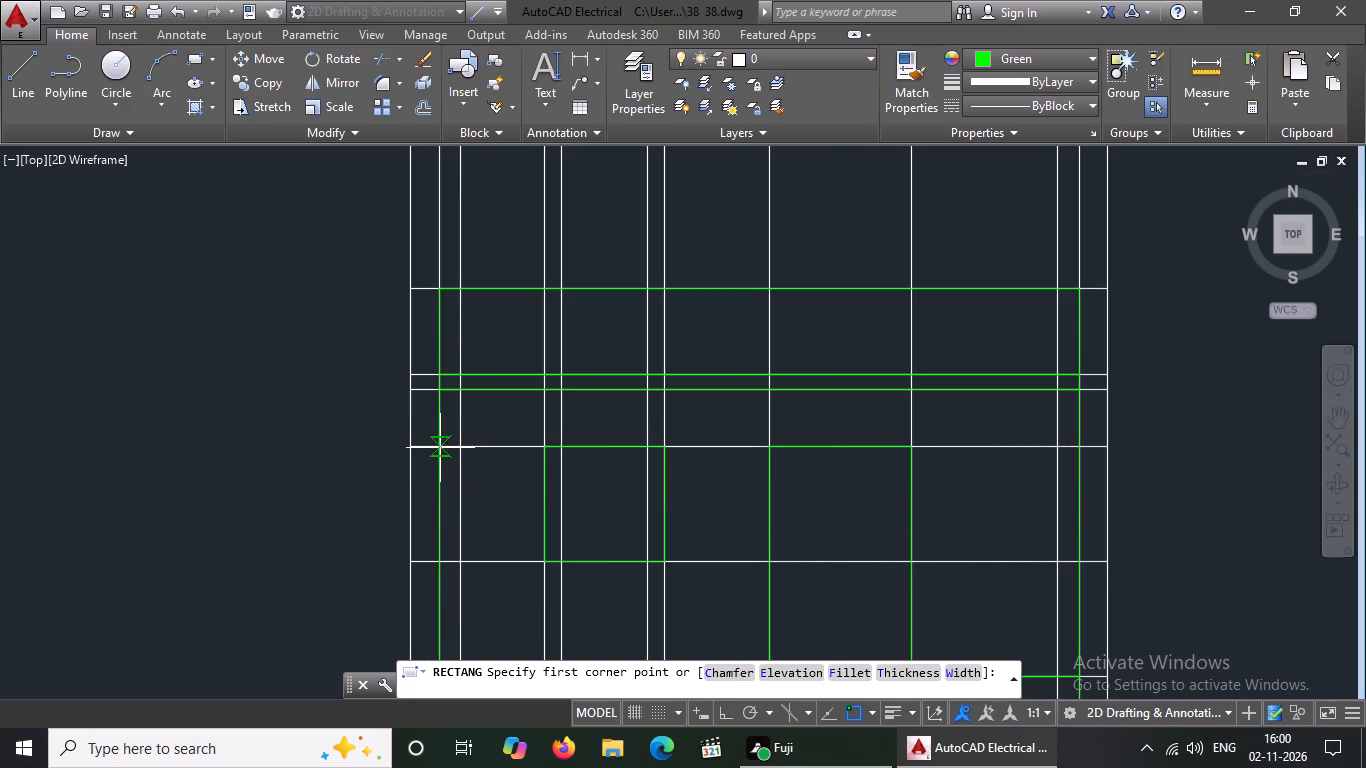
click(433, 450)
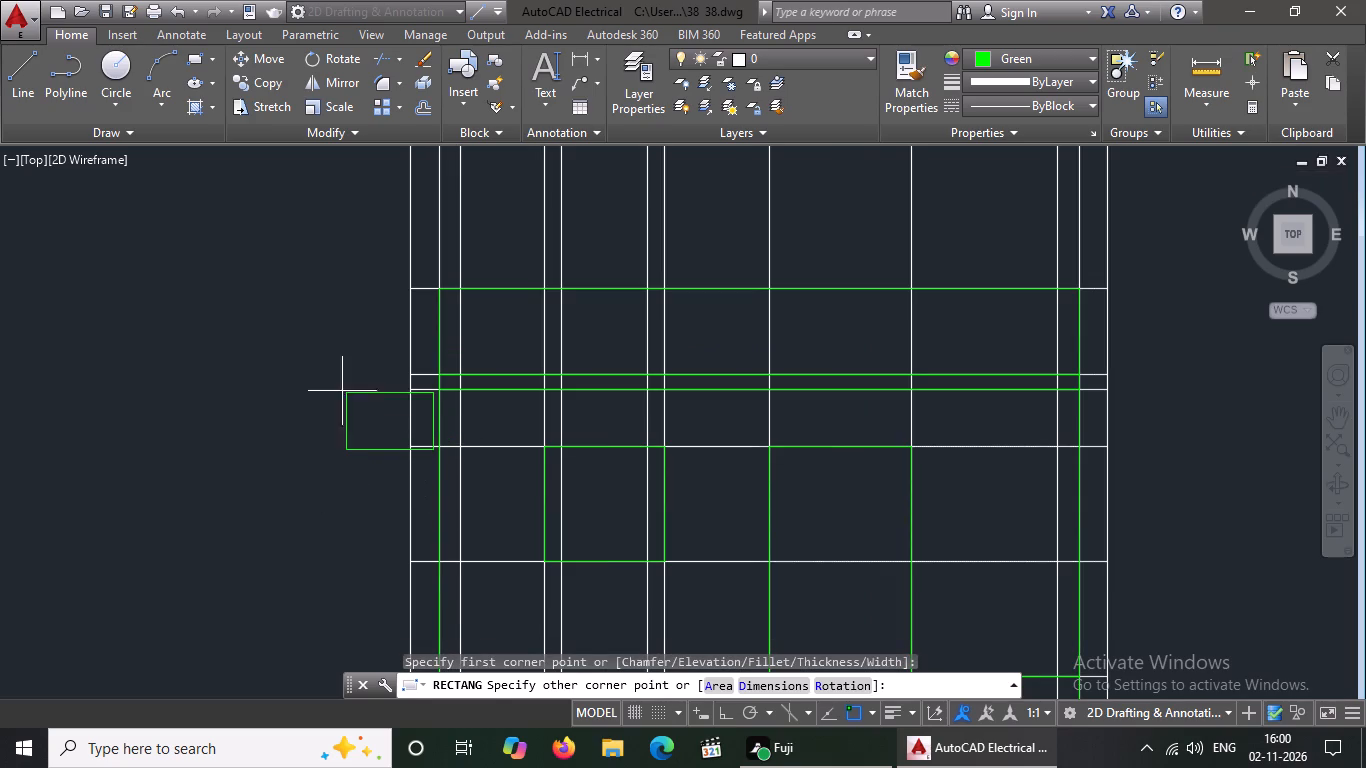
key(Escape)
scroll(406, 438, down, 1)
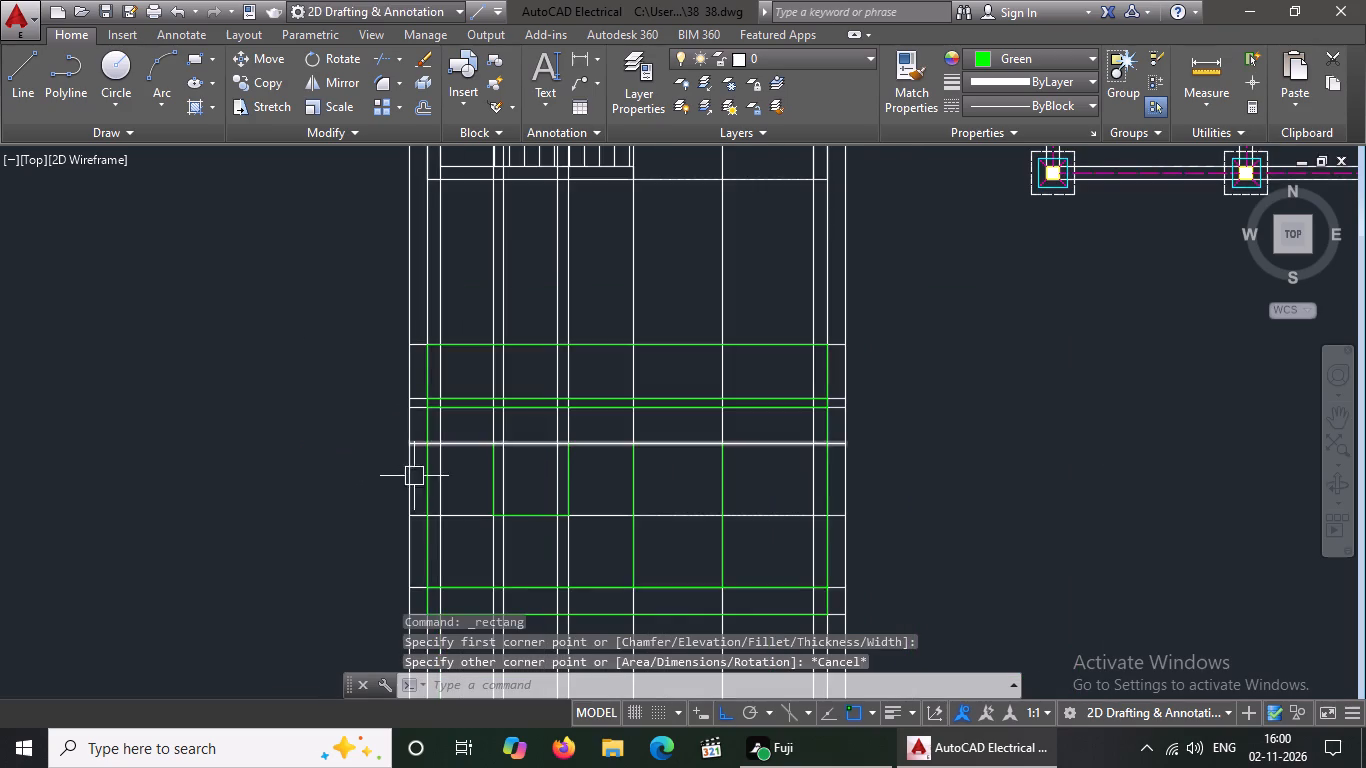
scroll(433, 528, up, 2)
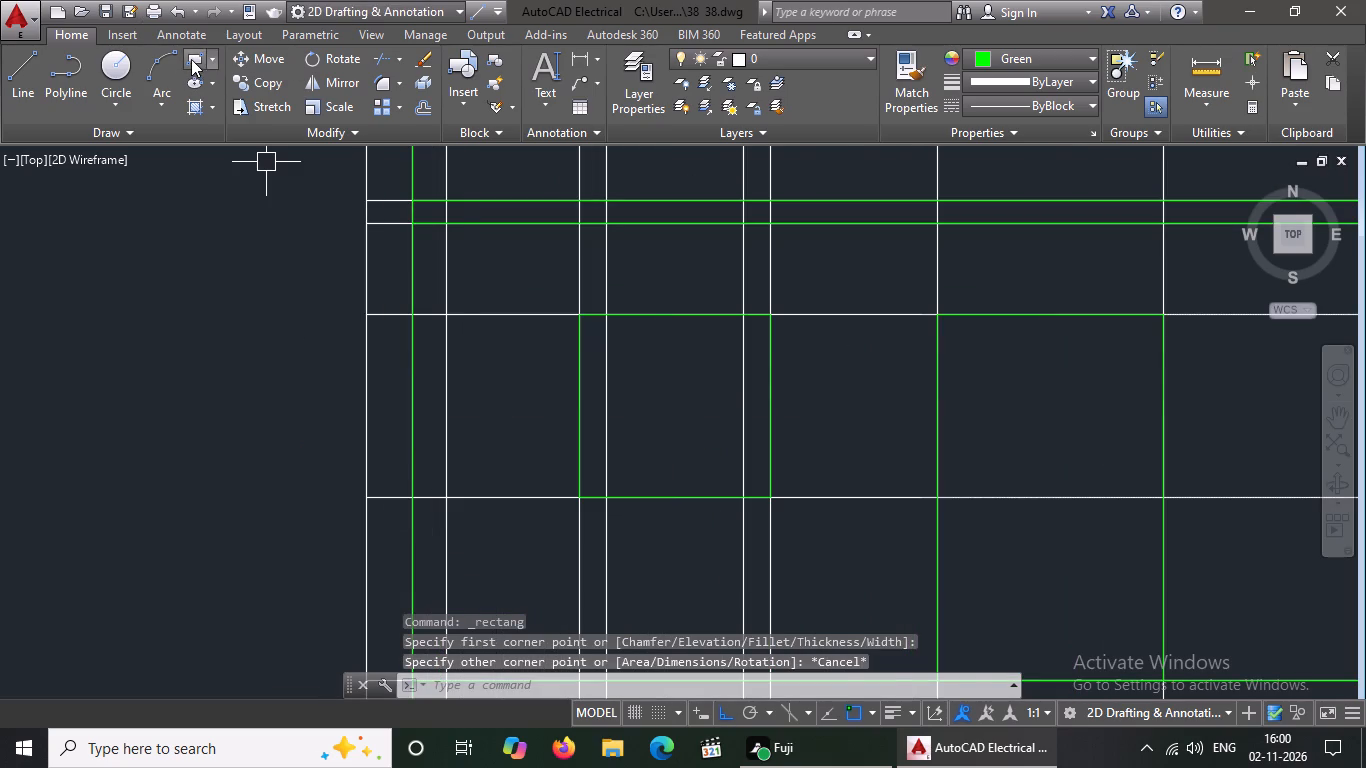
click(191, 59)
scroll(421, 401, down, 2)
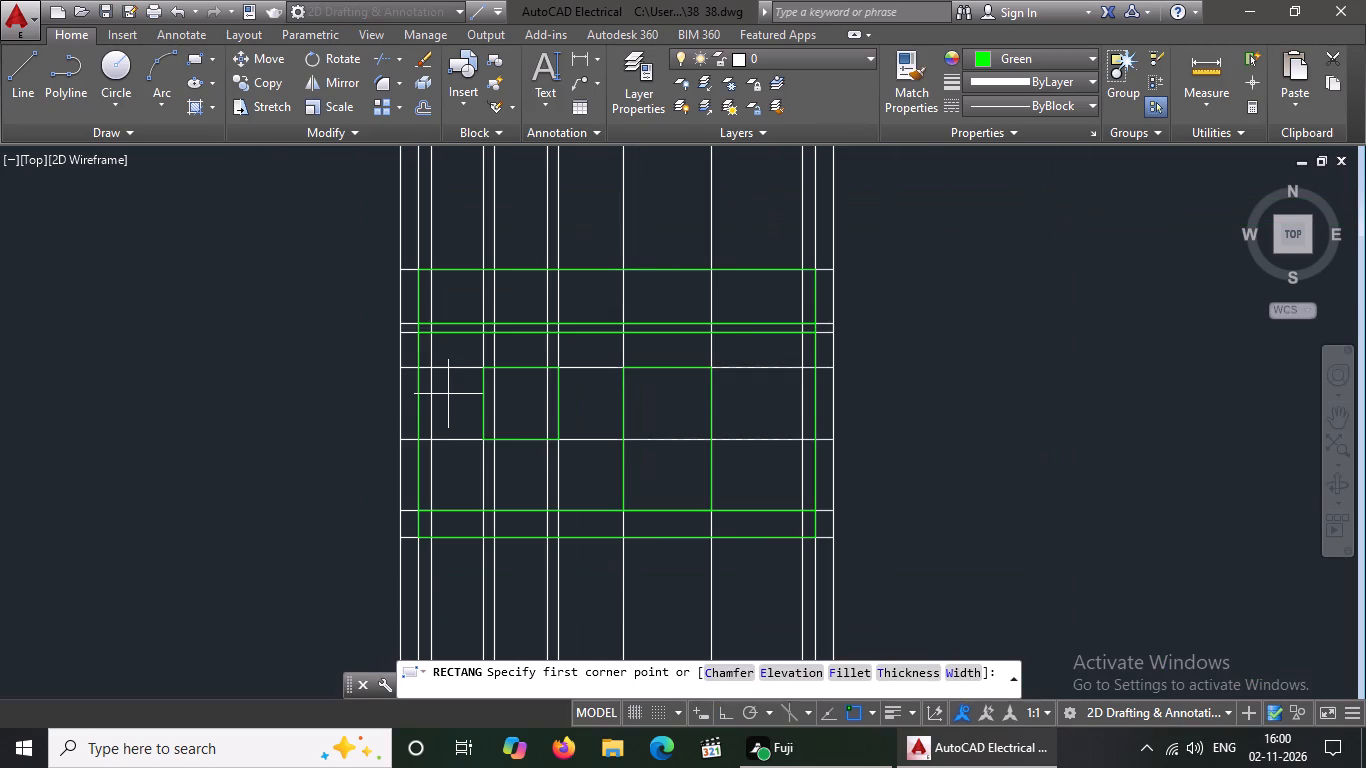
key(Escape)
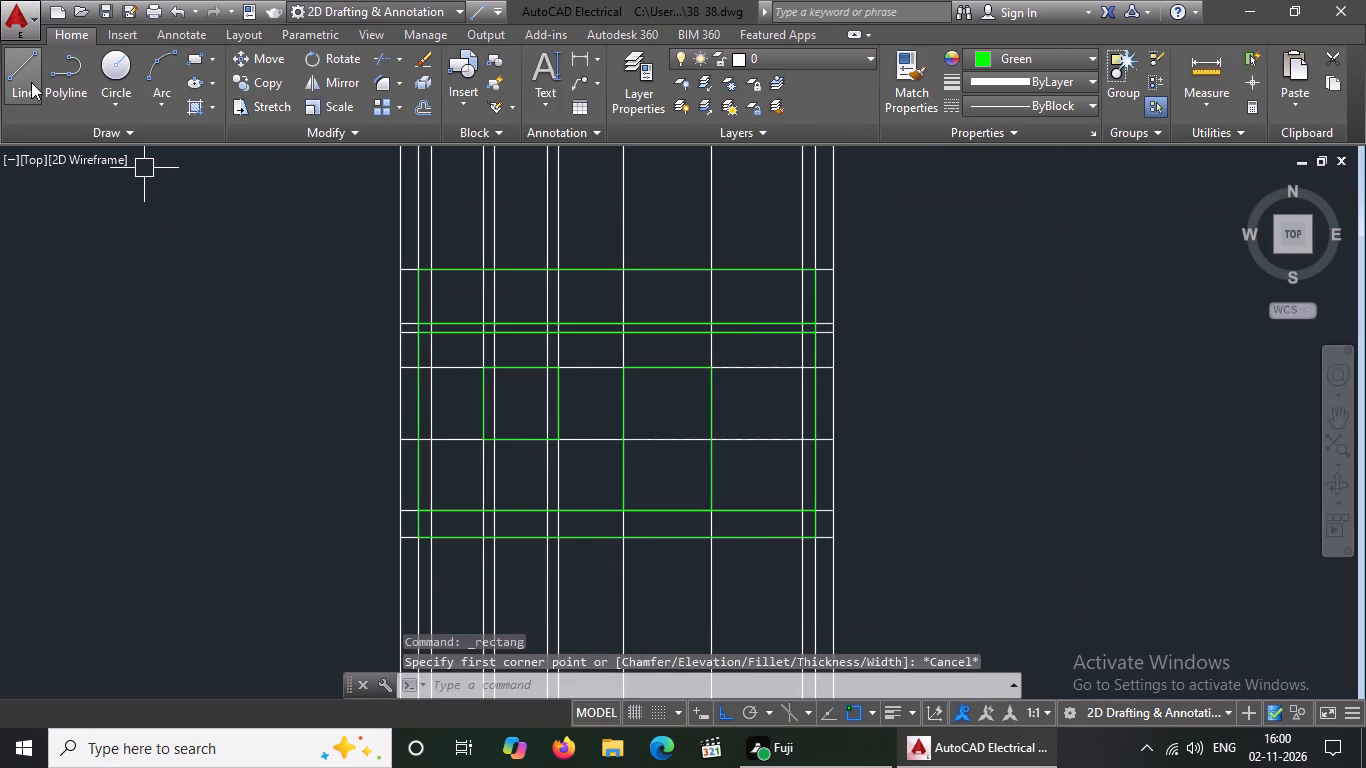
Draw the left side projection at opening-head level: line from the wall edge to the outermost projected line, 5" down, and back to the wall.
click(31, 82)
scroll(393, 387, up, 2)
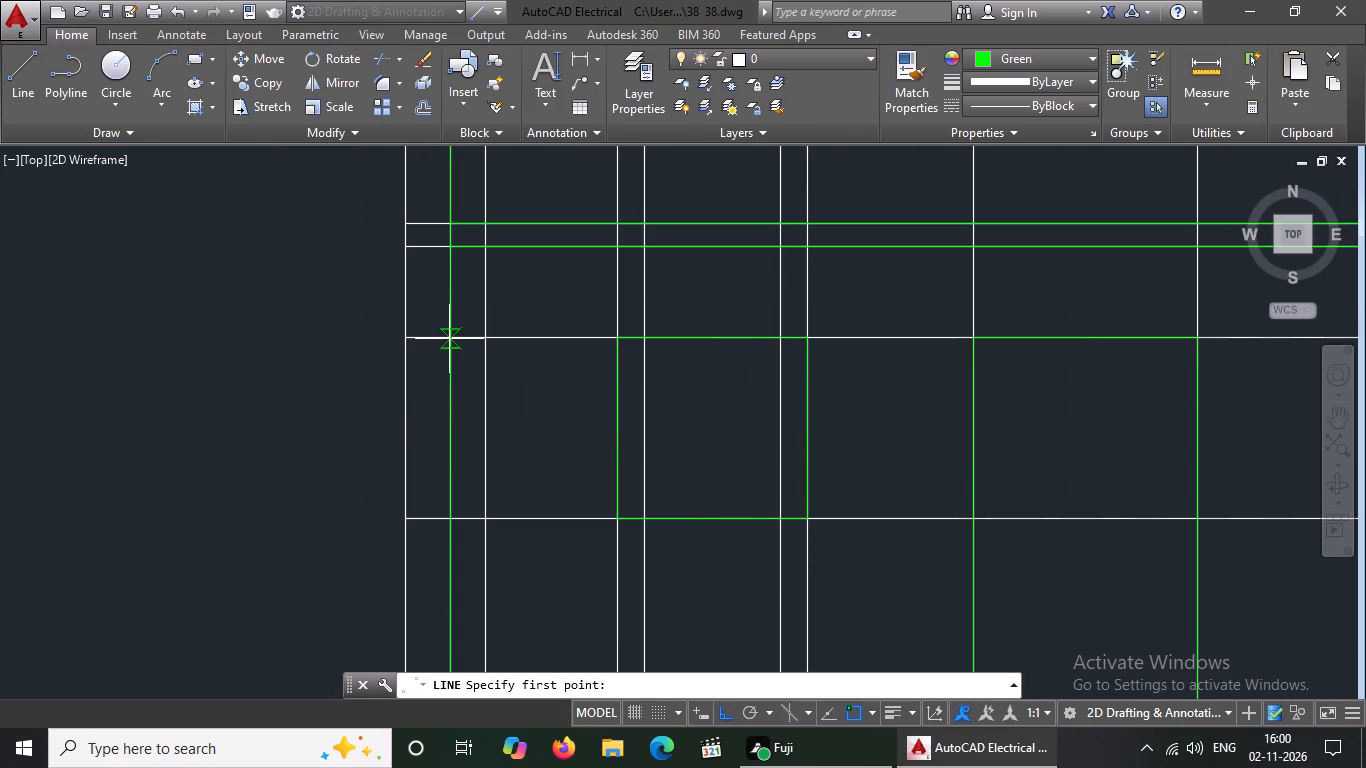
drag(456, 330, 435, 336)
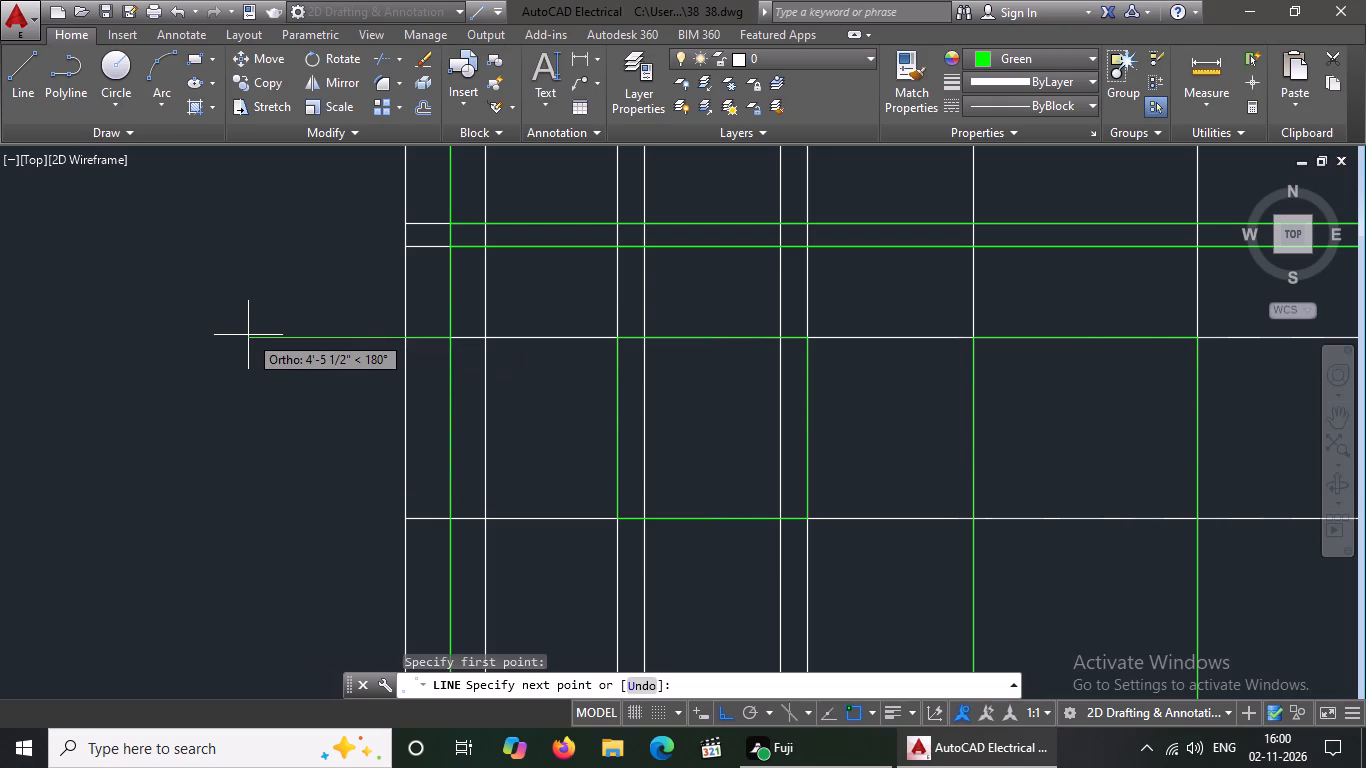
scroll(437, 338, up, 2)
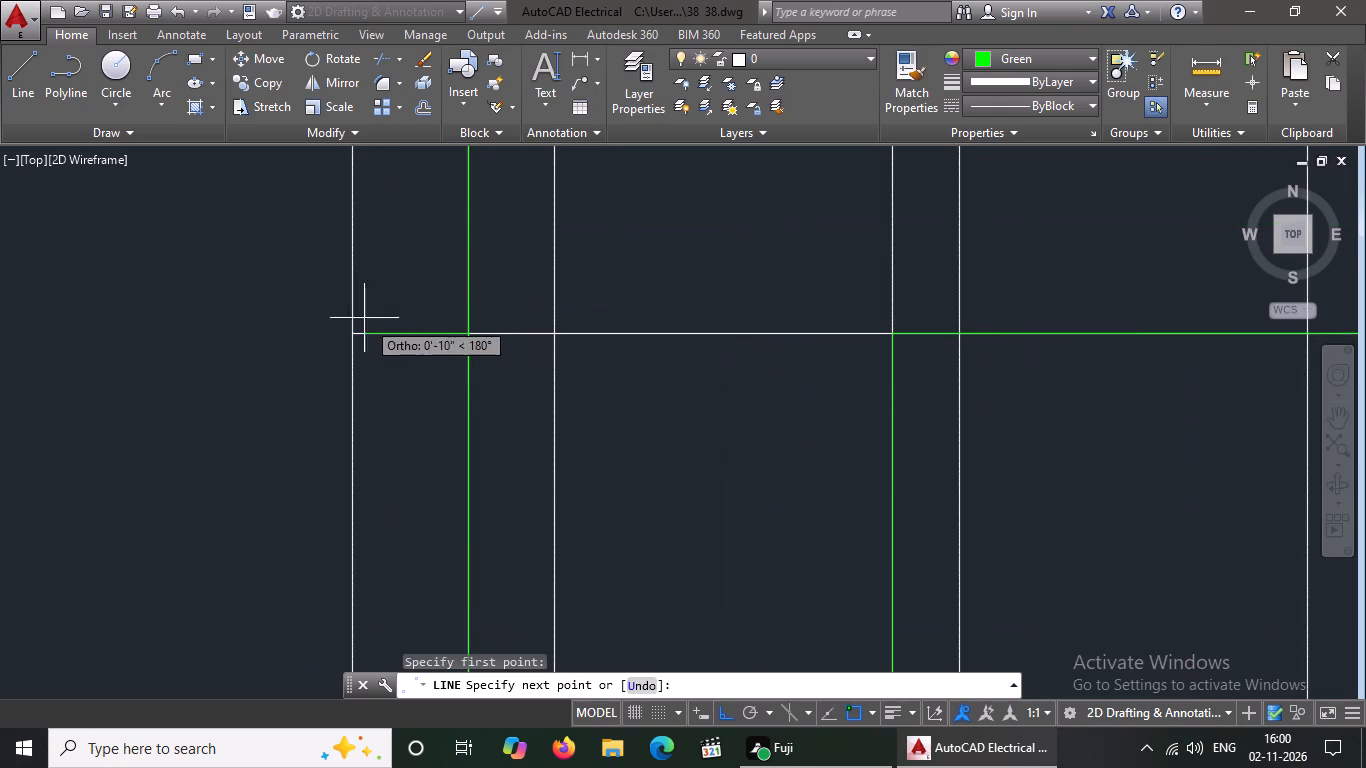
click(352, 334)
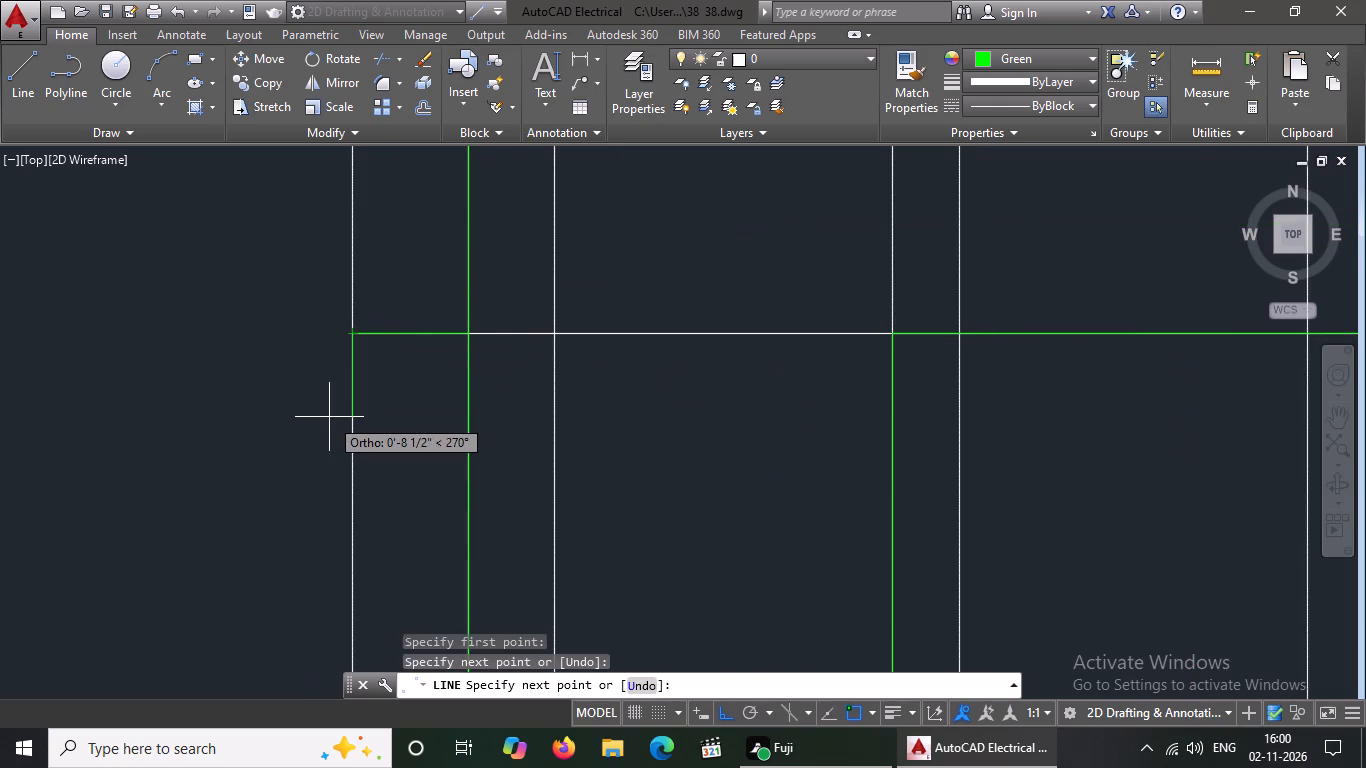
text(5")
key(Return)
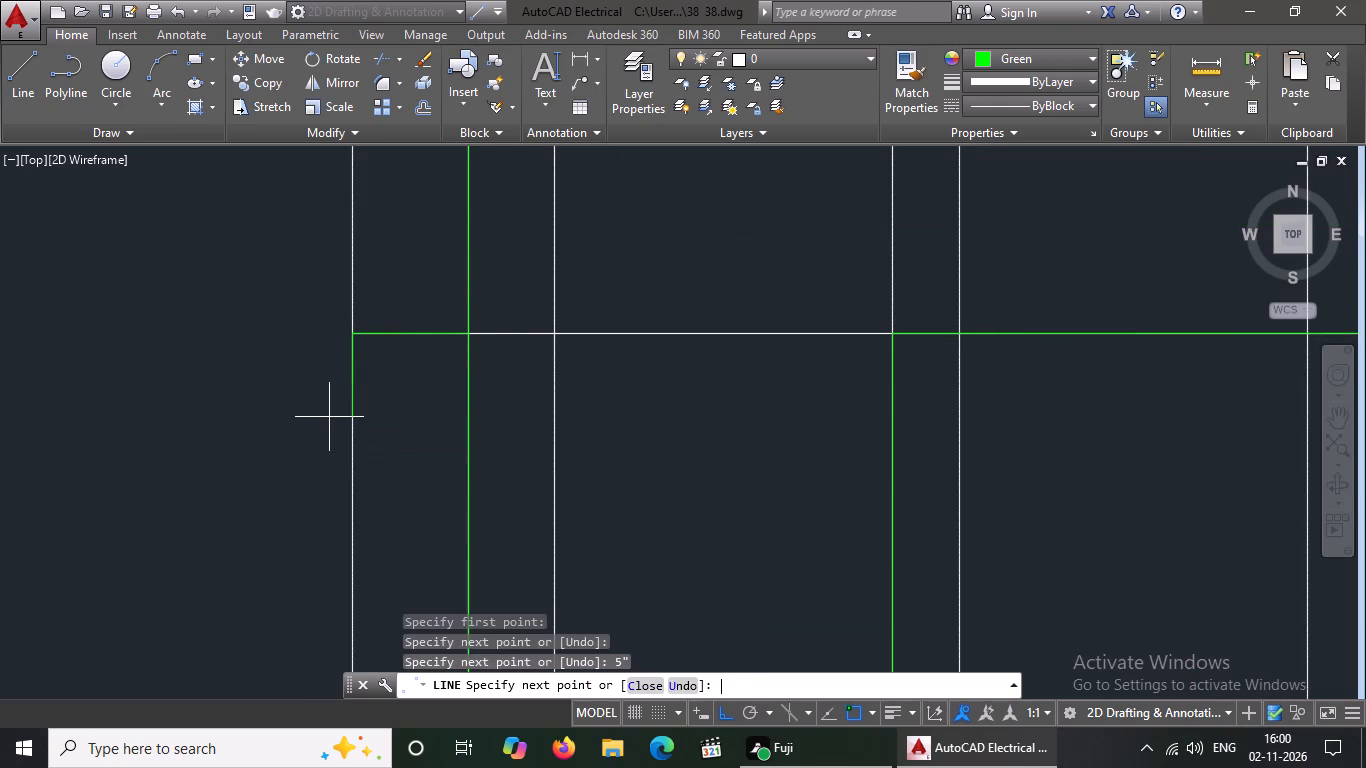
click(473, 383)
scroll(560, 428, down, 3)
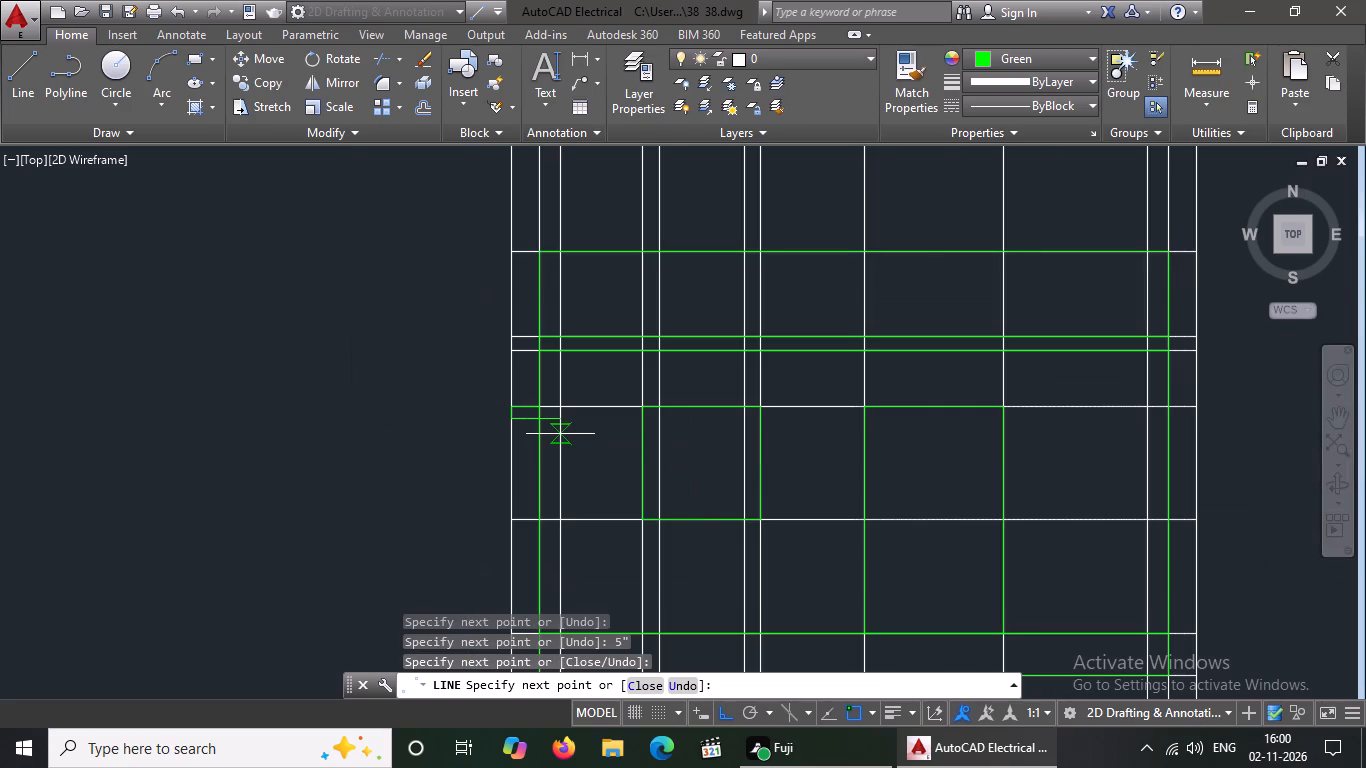
key(Escape)
Draw the matching right side projection at opening-head level, from the wall edge to the outermost projected line, 5" down, and back to the wall.
key(l)
key(Return)
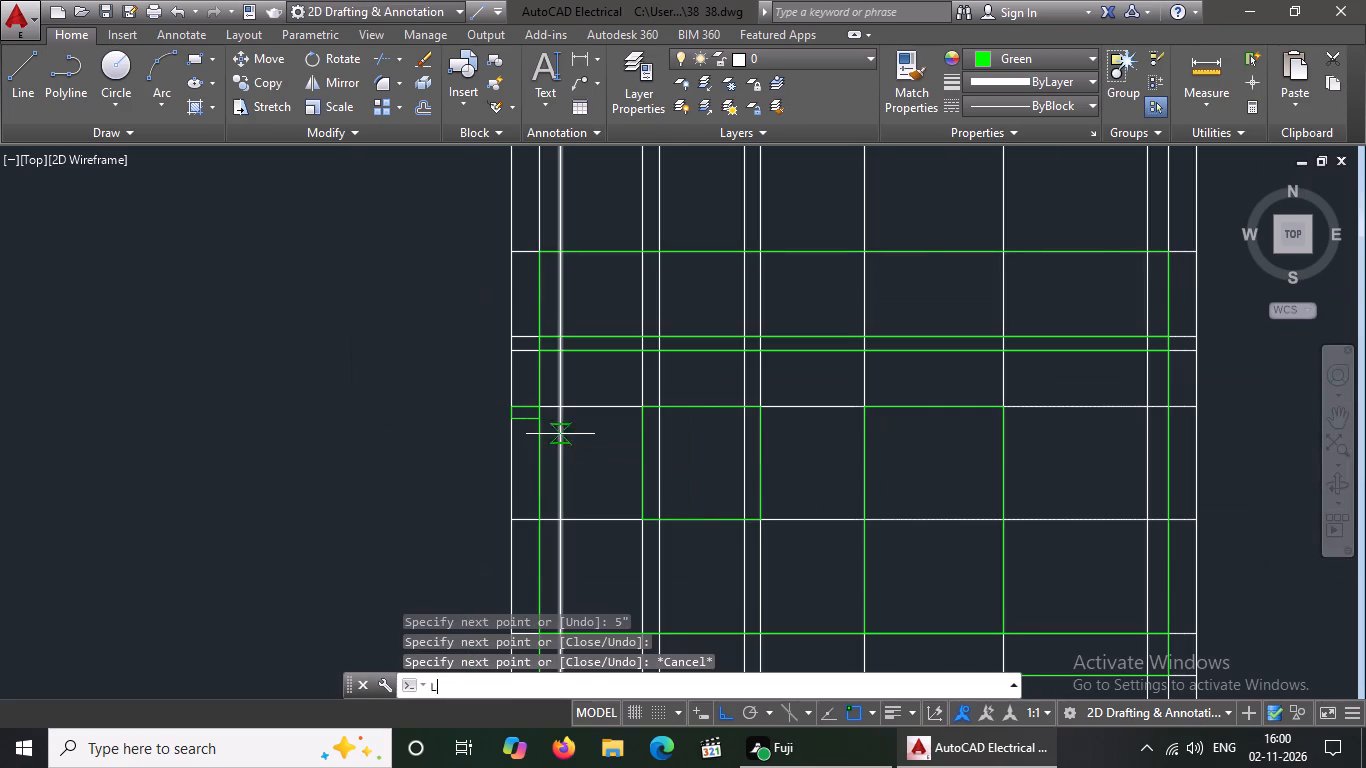
scroll(1305, 422, up, 2)
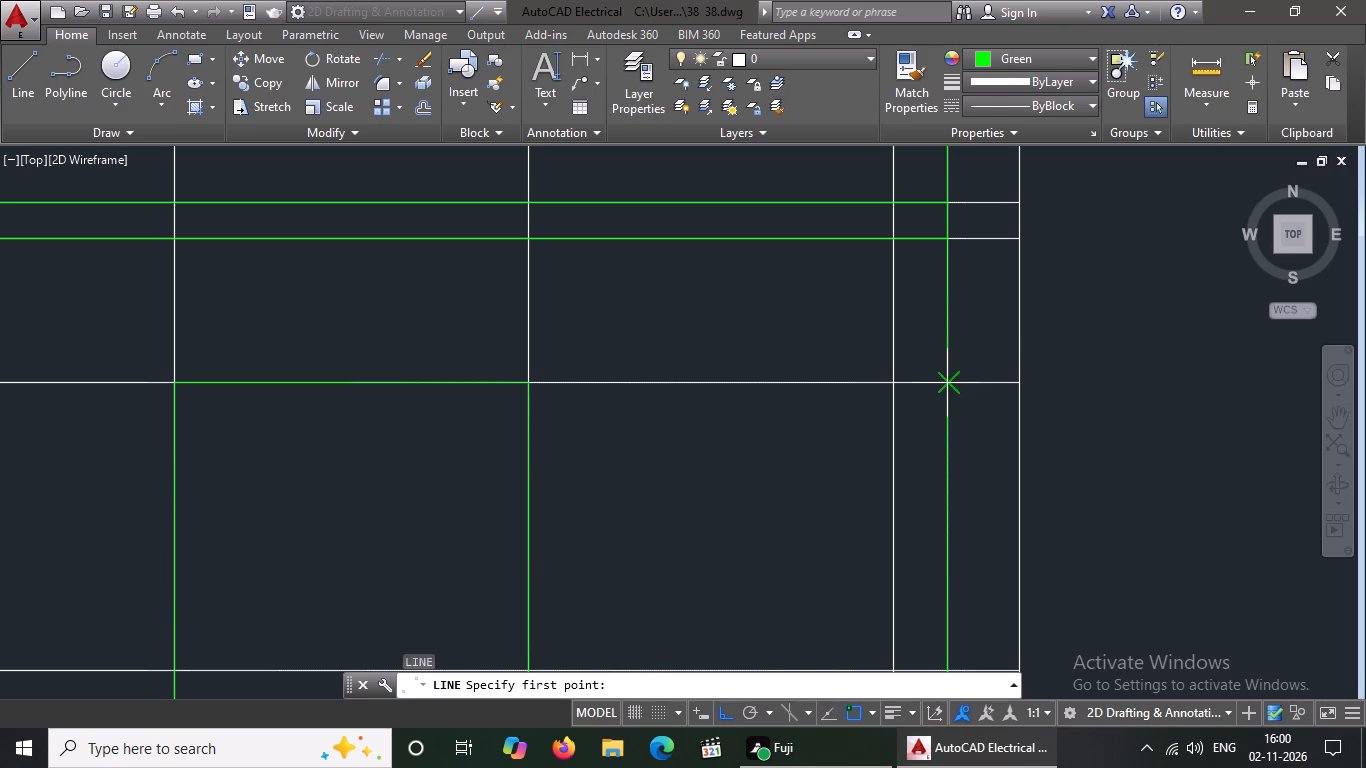
click(948, 383)
click(1024, 383)
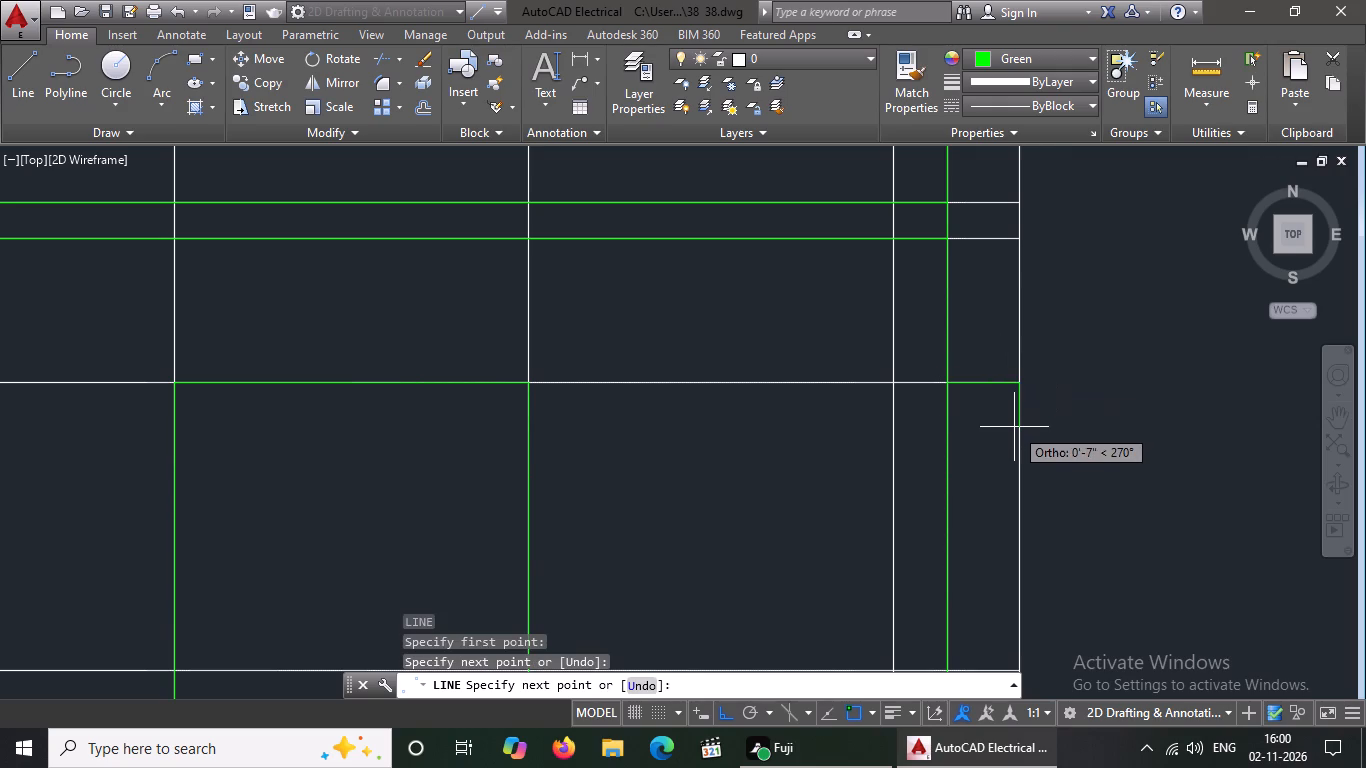
text(5")
key(Return)
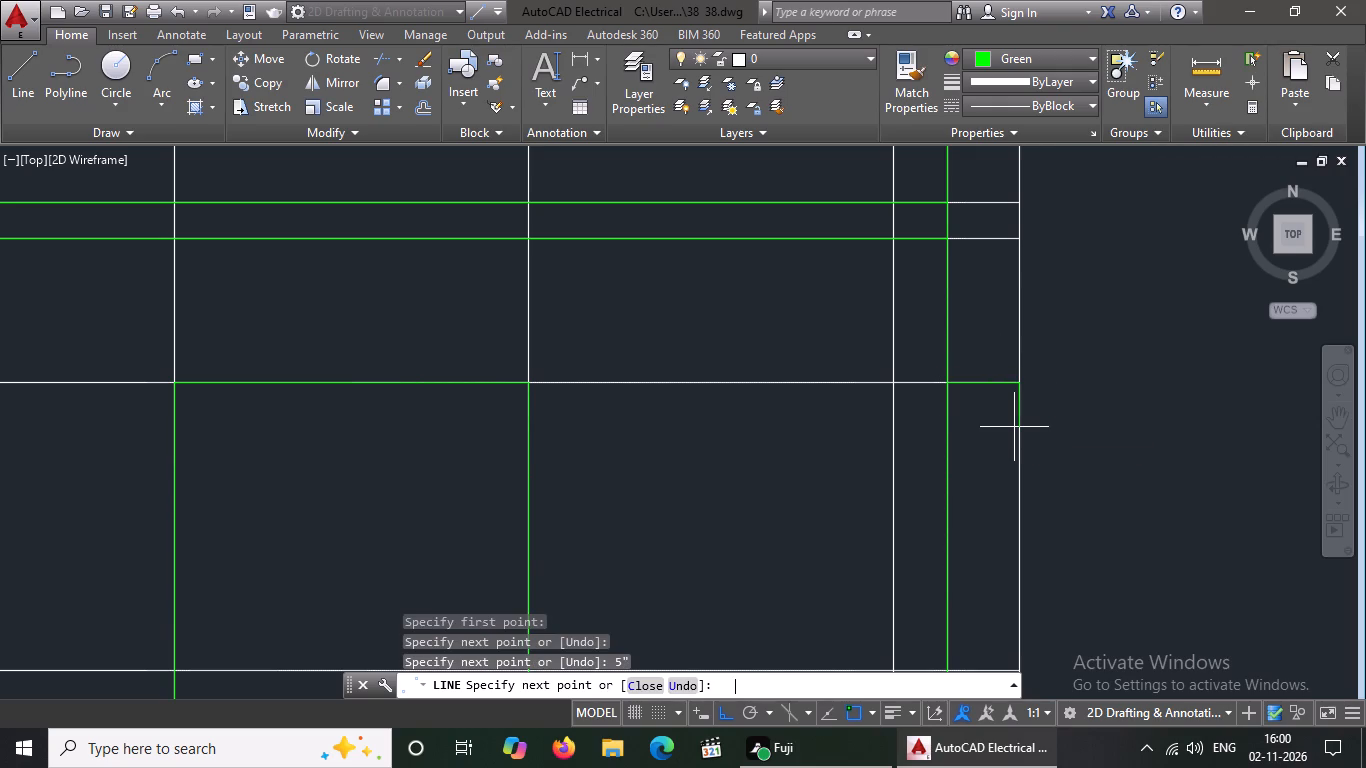
scroll(942, 408, up, 3)
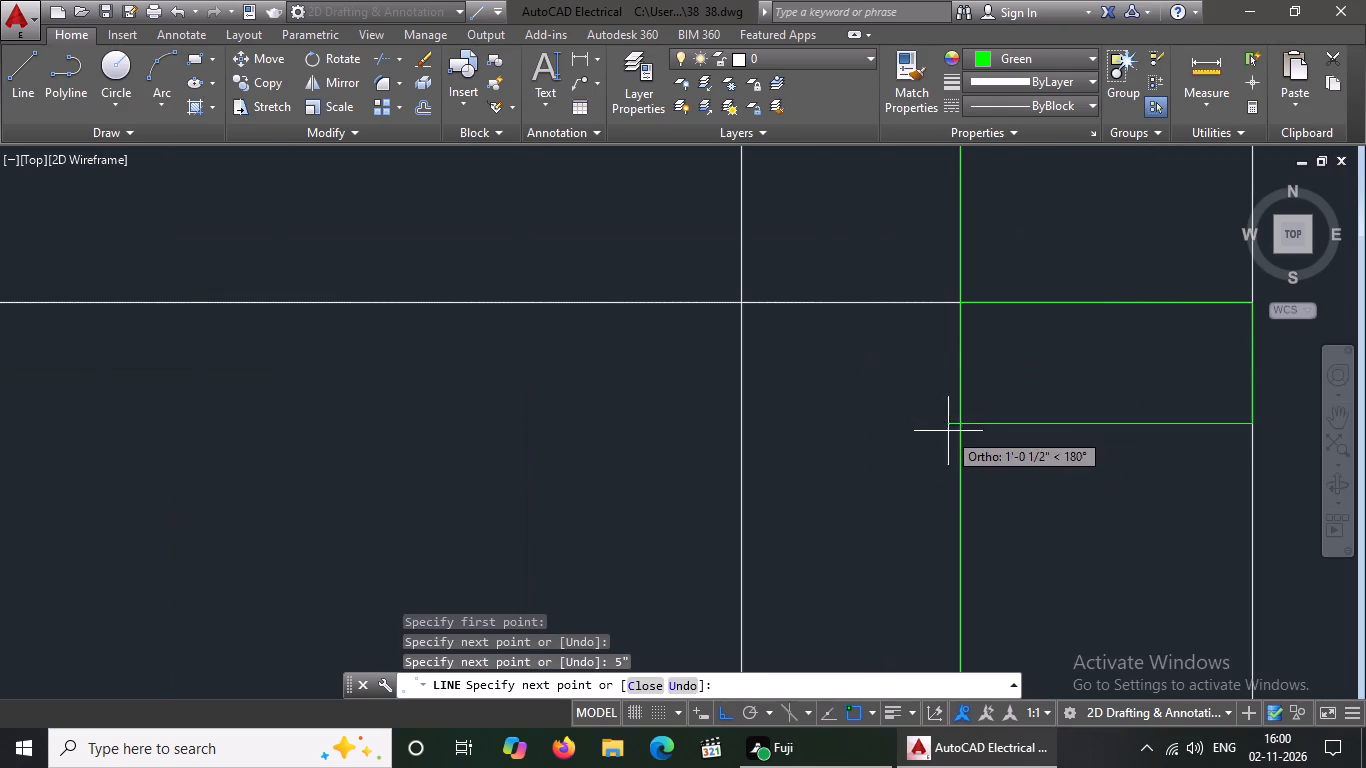
click(958, 424)
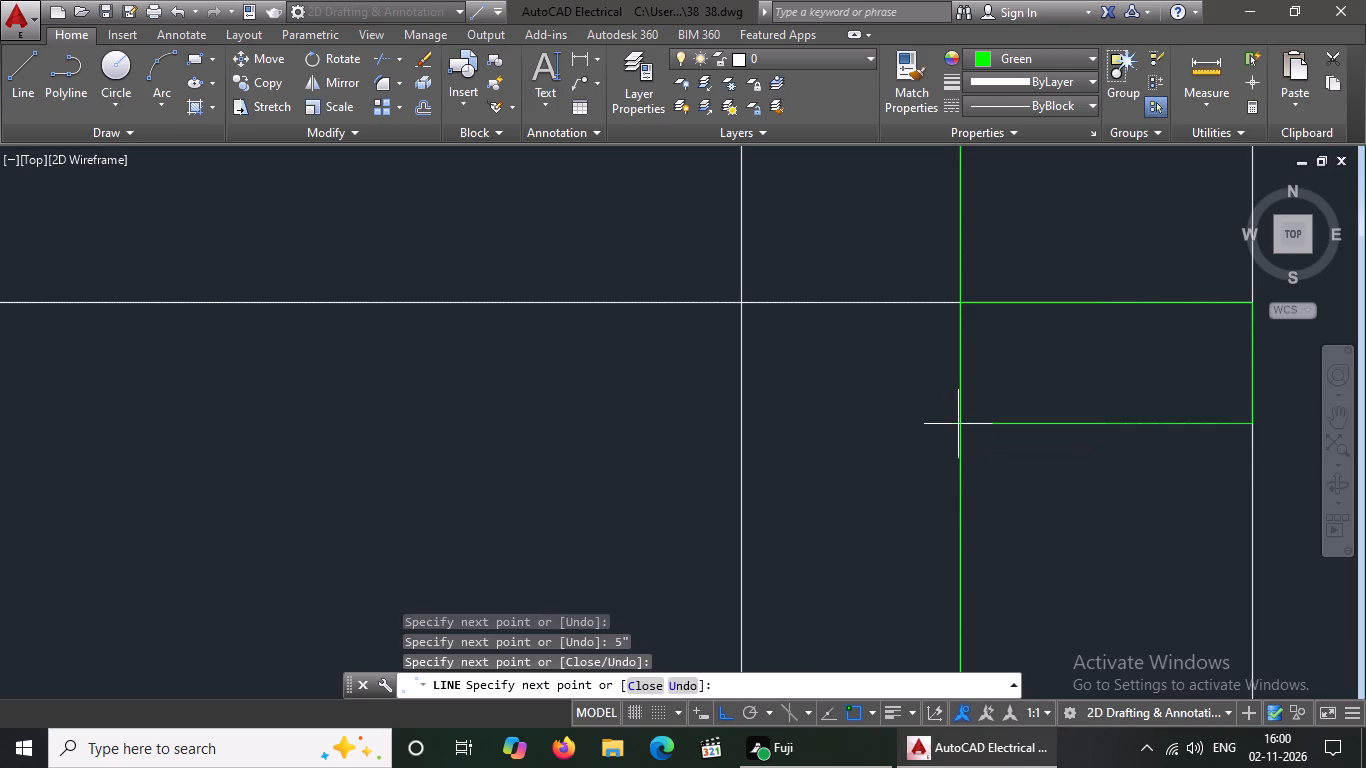
key(Escape)
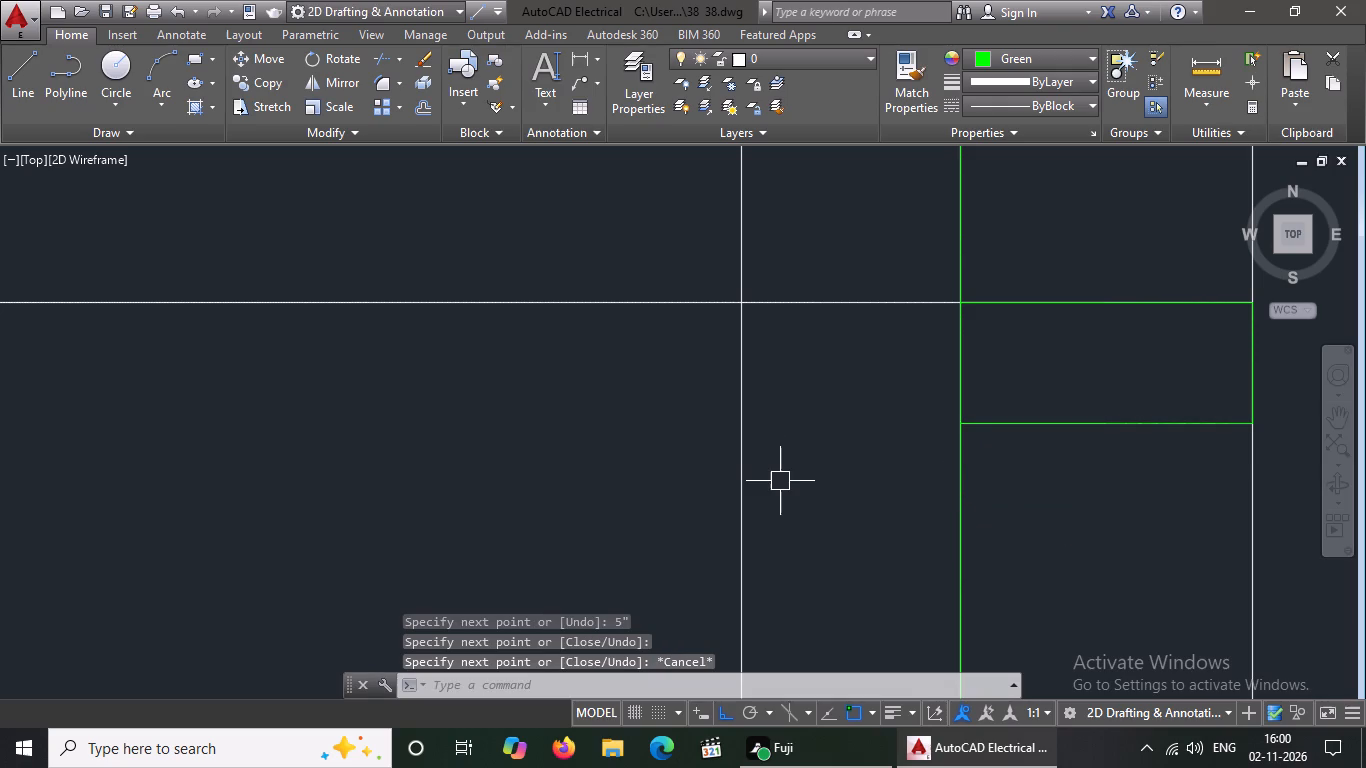
Erase the three white vertical projection lines at the left end of the elevation.
scroll(780, 481, down, 5)
scroll(546, 414, down, 2)
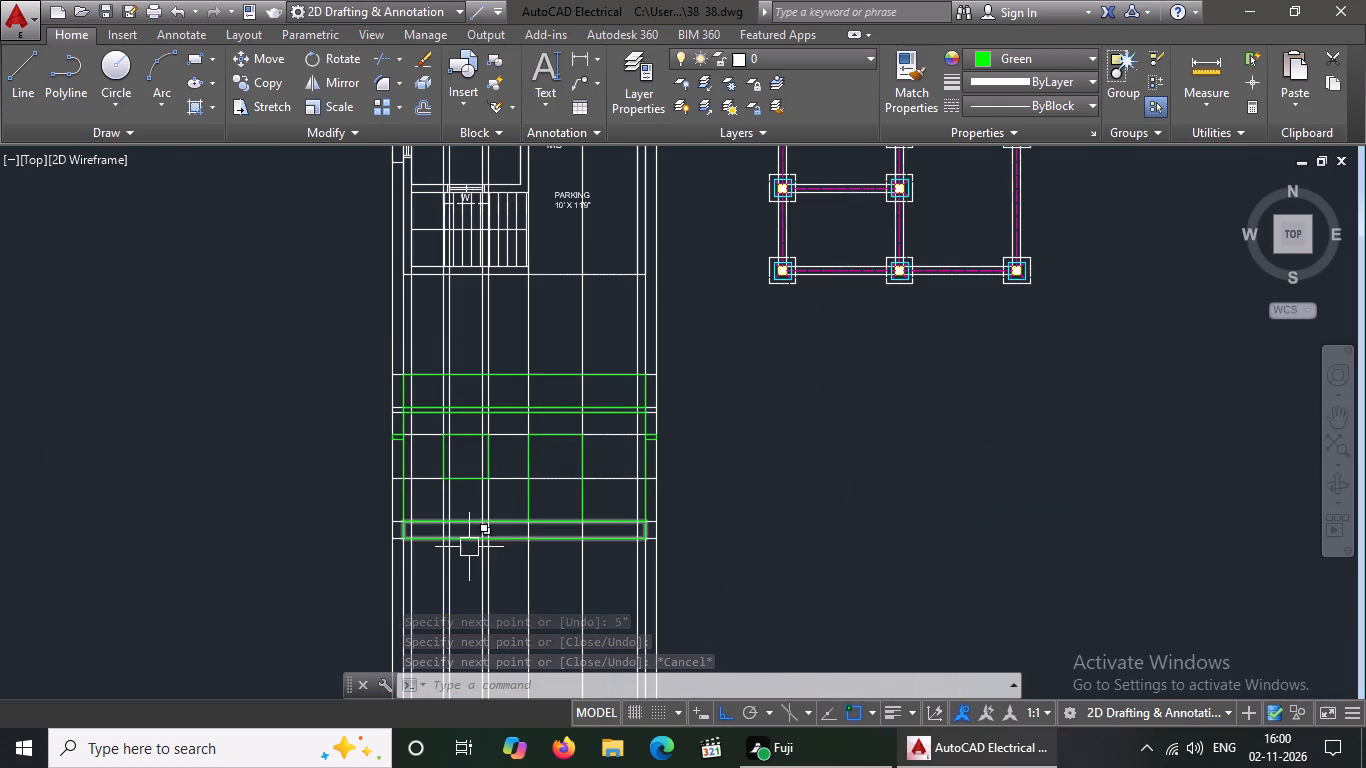
scroll(525, 518, down, 1)
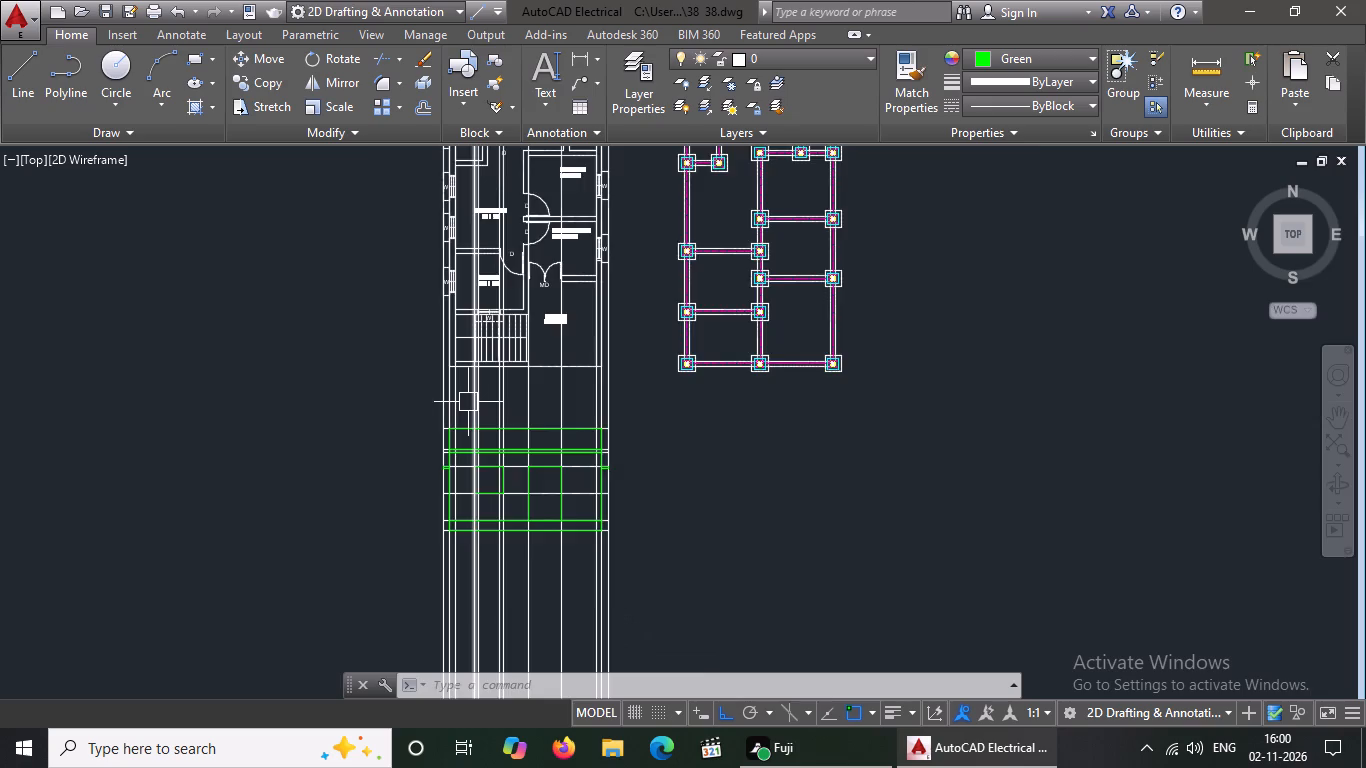
scroll(468, 402, up, 3)
scroll(466, 402, down, 4)
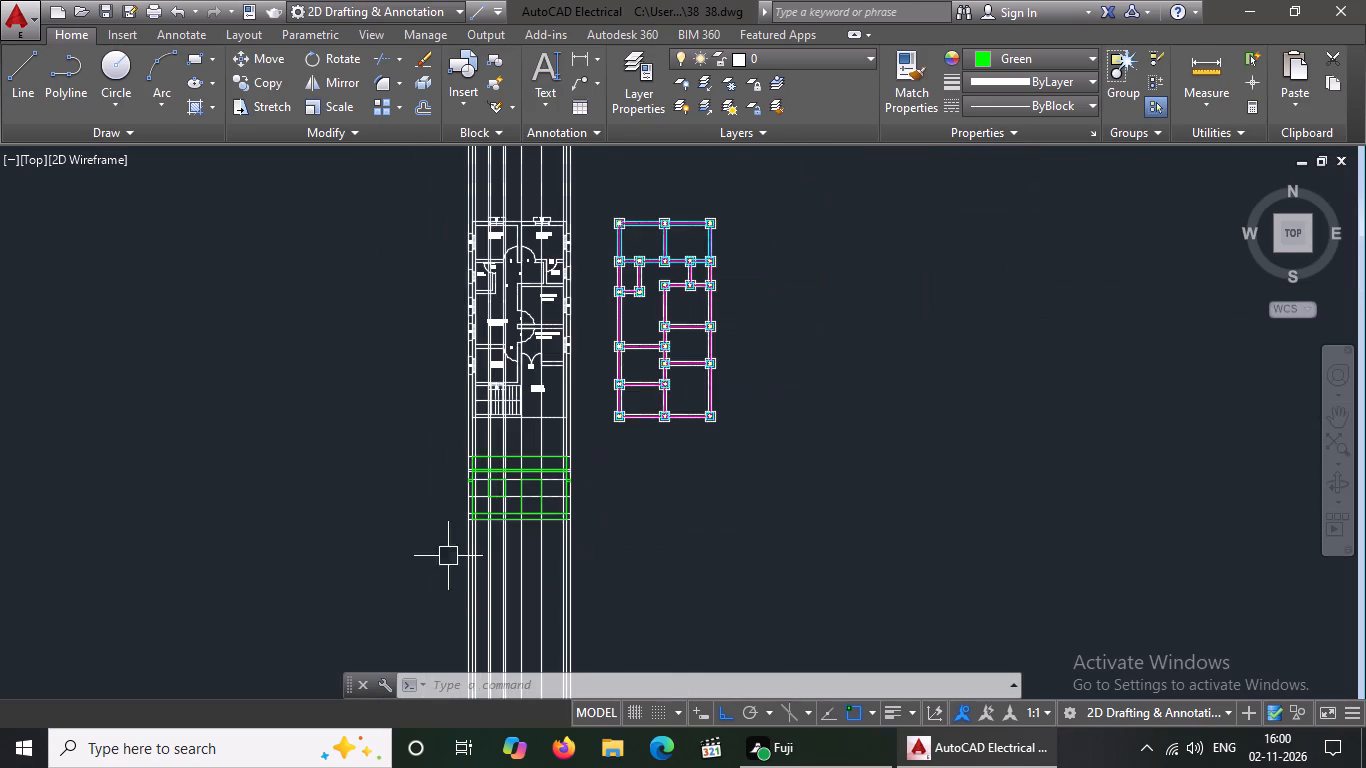
scroll(480, 571, up, 4)
click(411, 523)
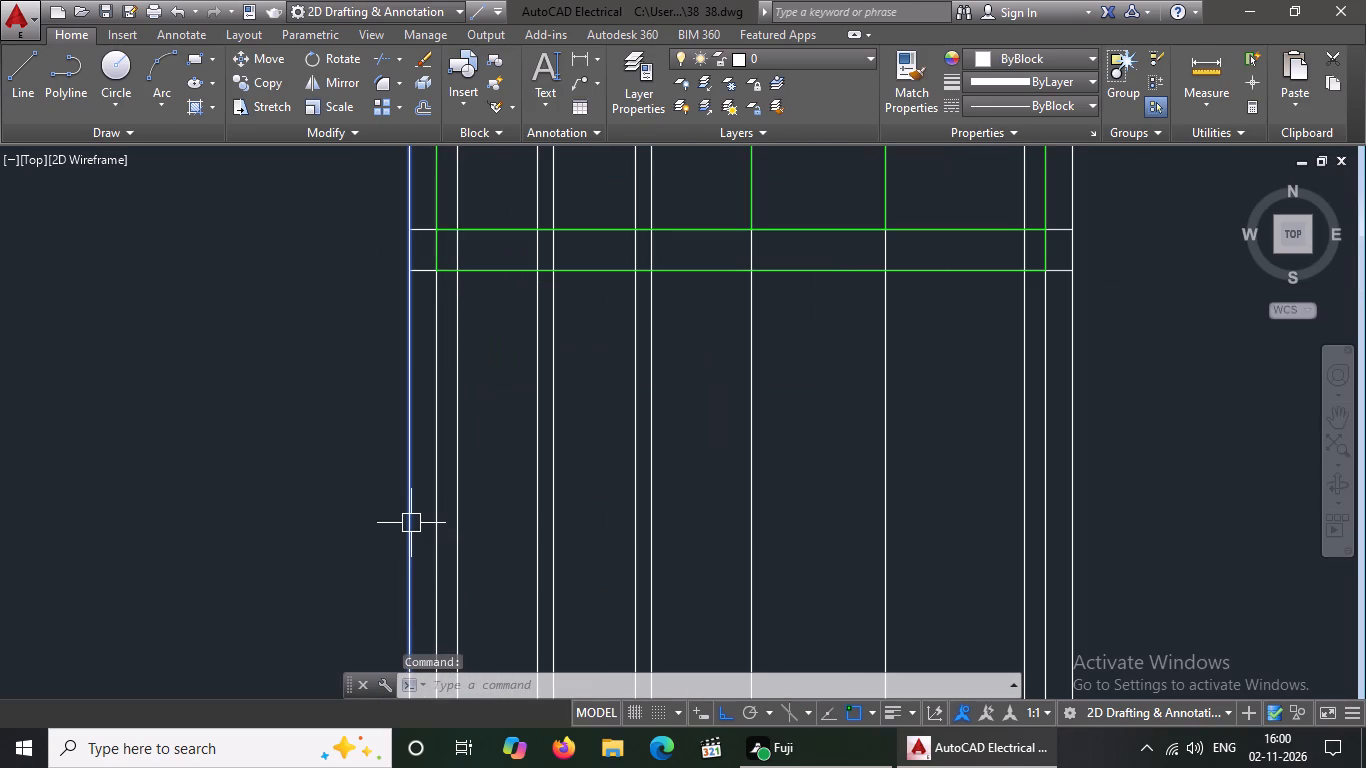
key(Delete)
click(431, 348)
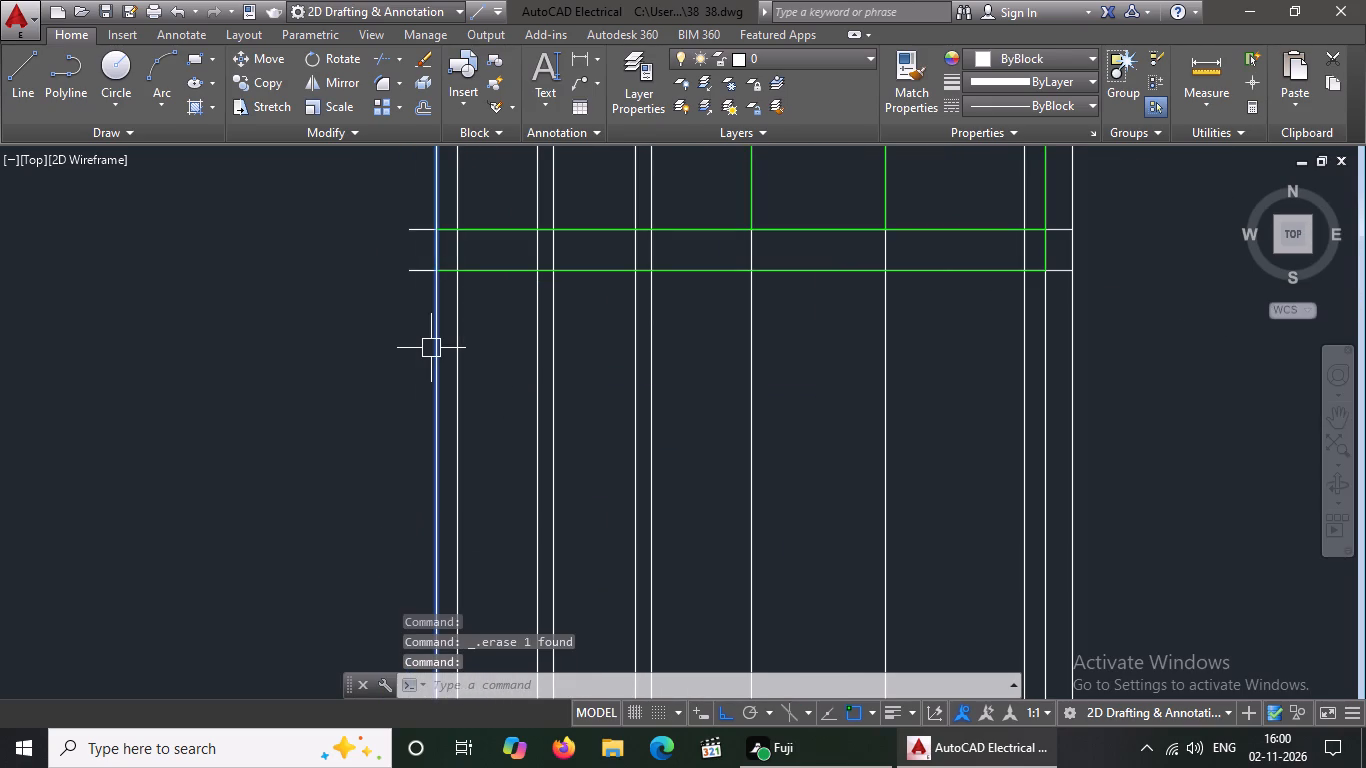
key(Delete)
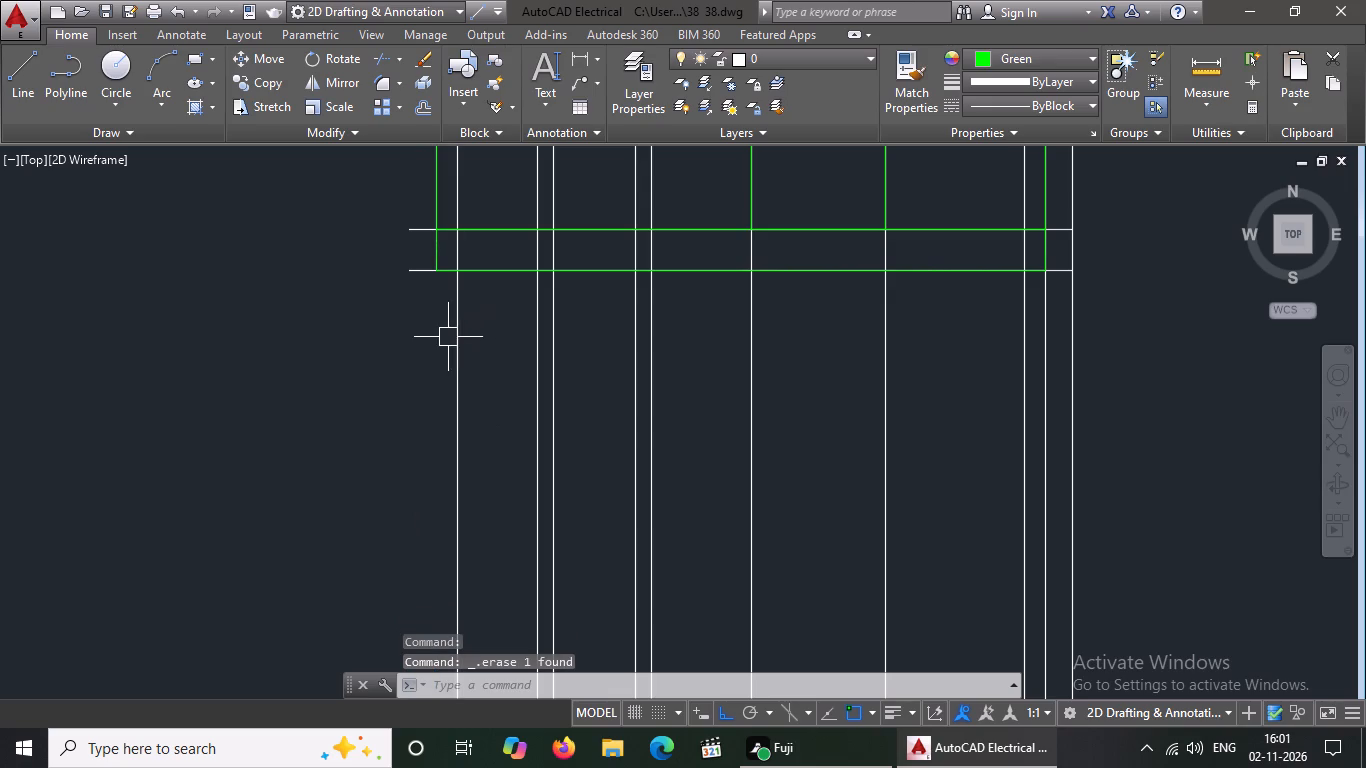
click(462, 332)
key(Delete)
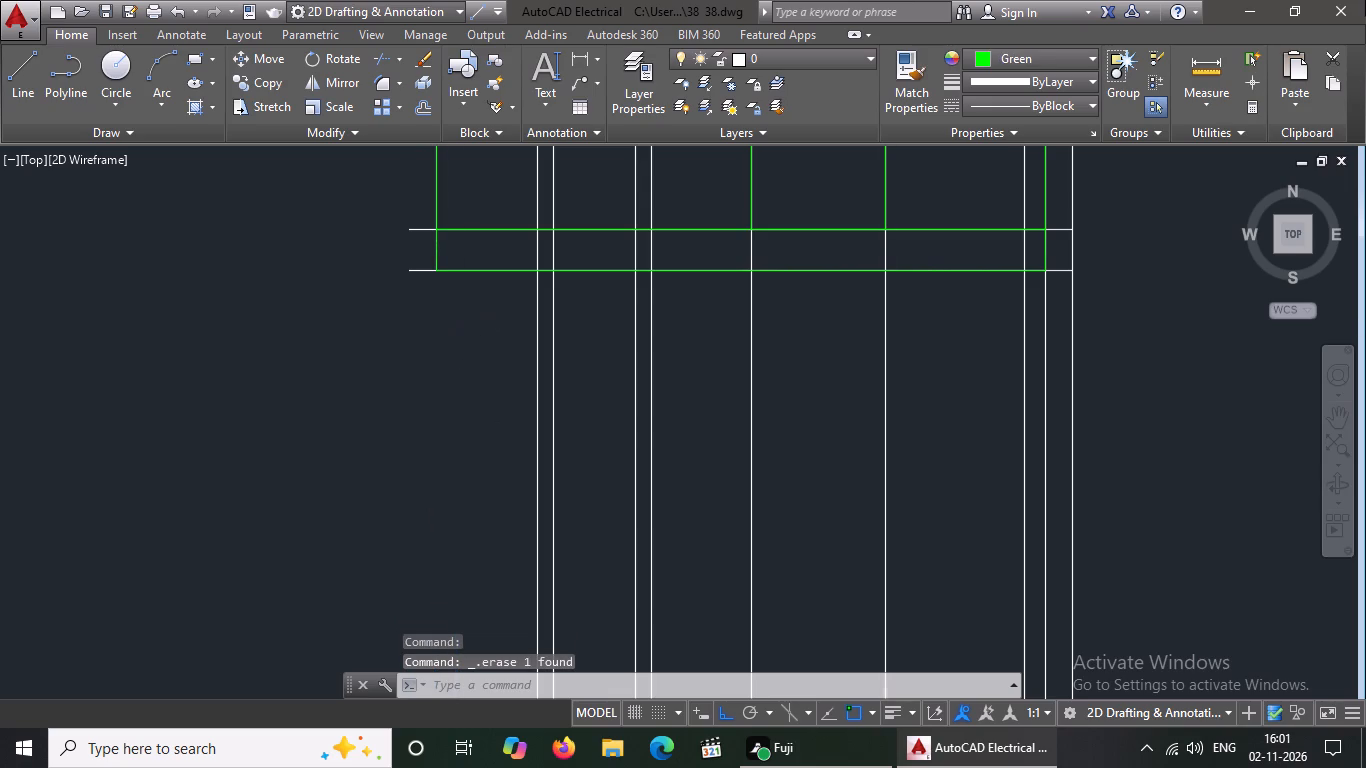
Erase the six white vertical projection lines running through the window and door openings.
click(528, 472)
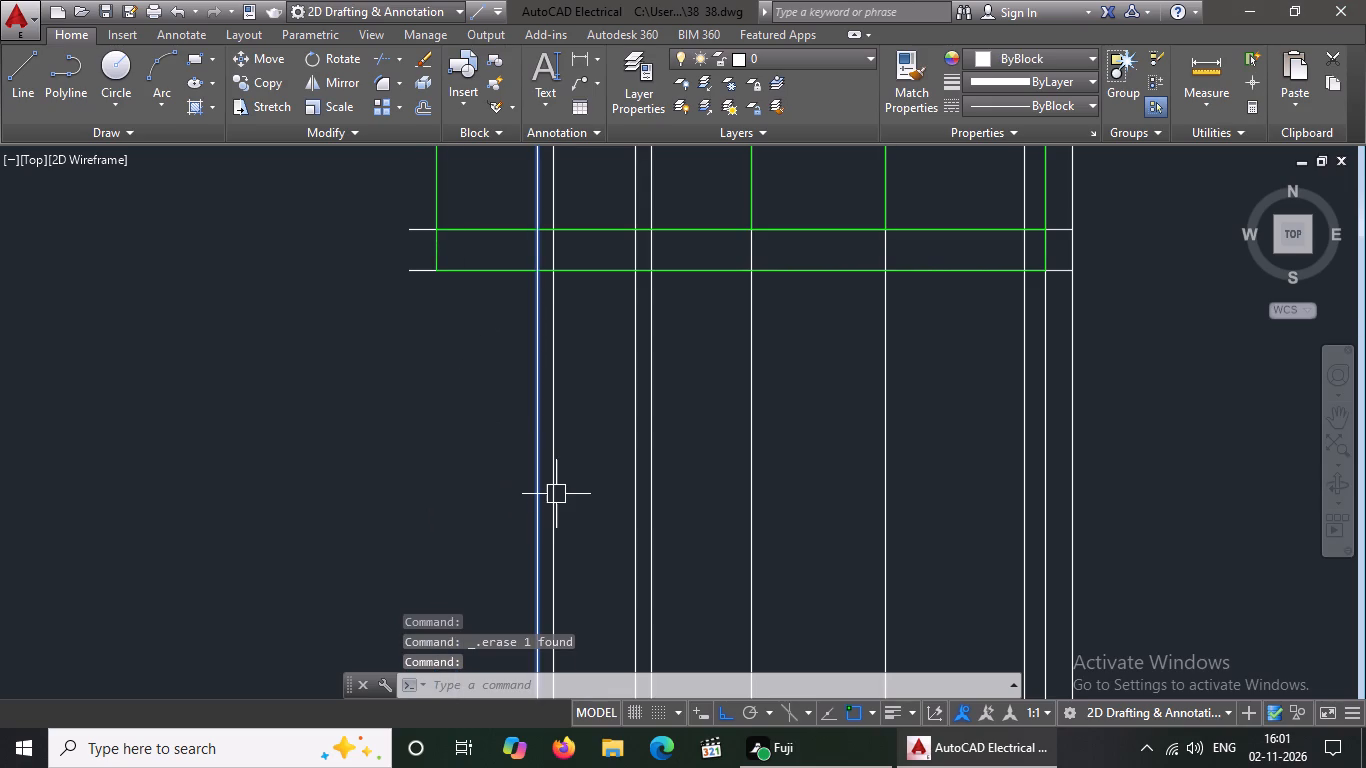
key(Delete)
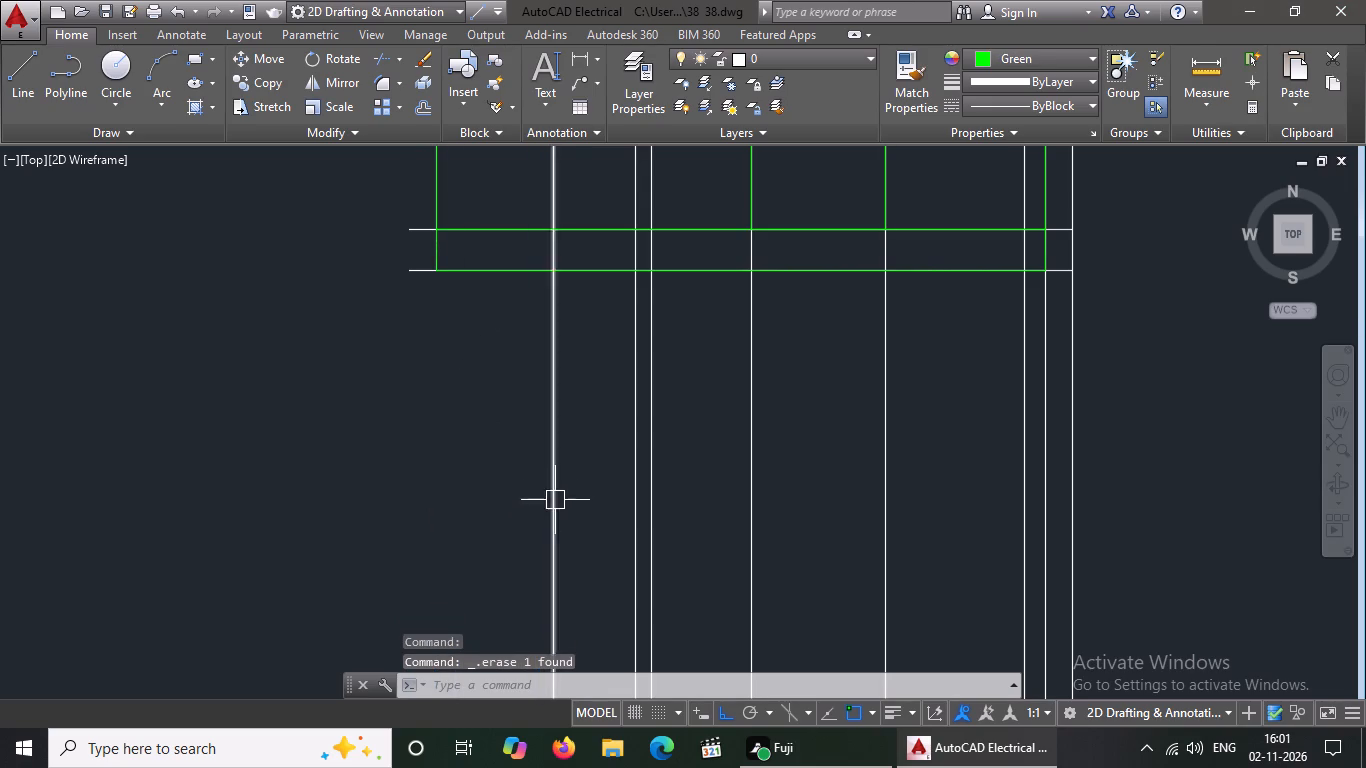
click(555, 501)
key(Delete)
click(634, 482)
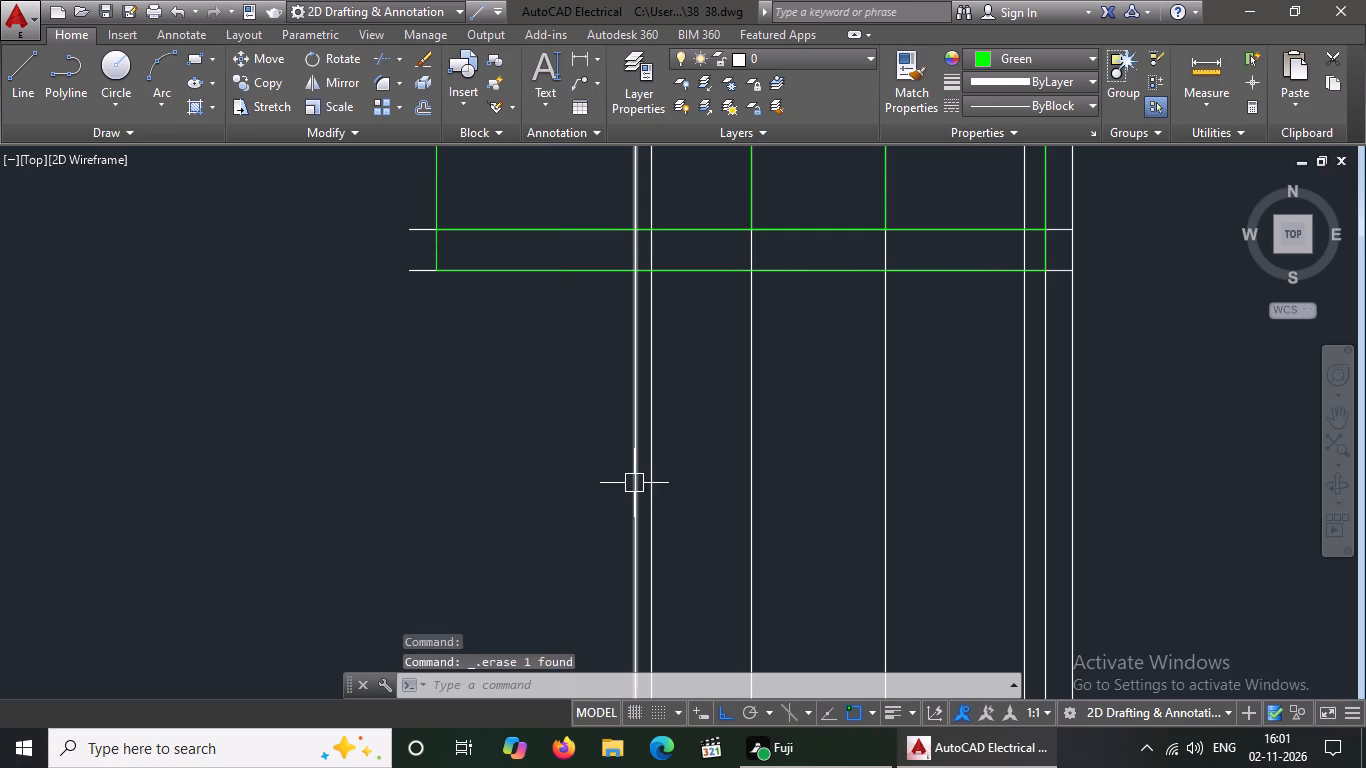
key(Delete)
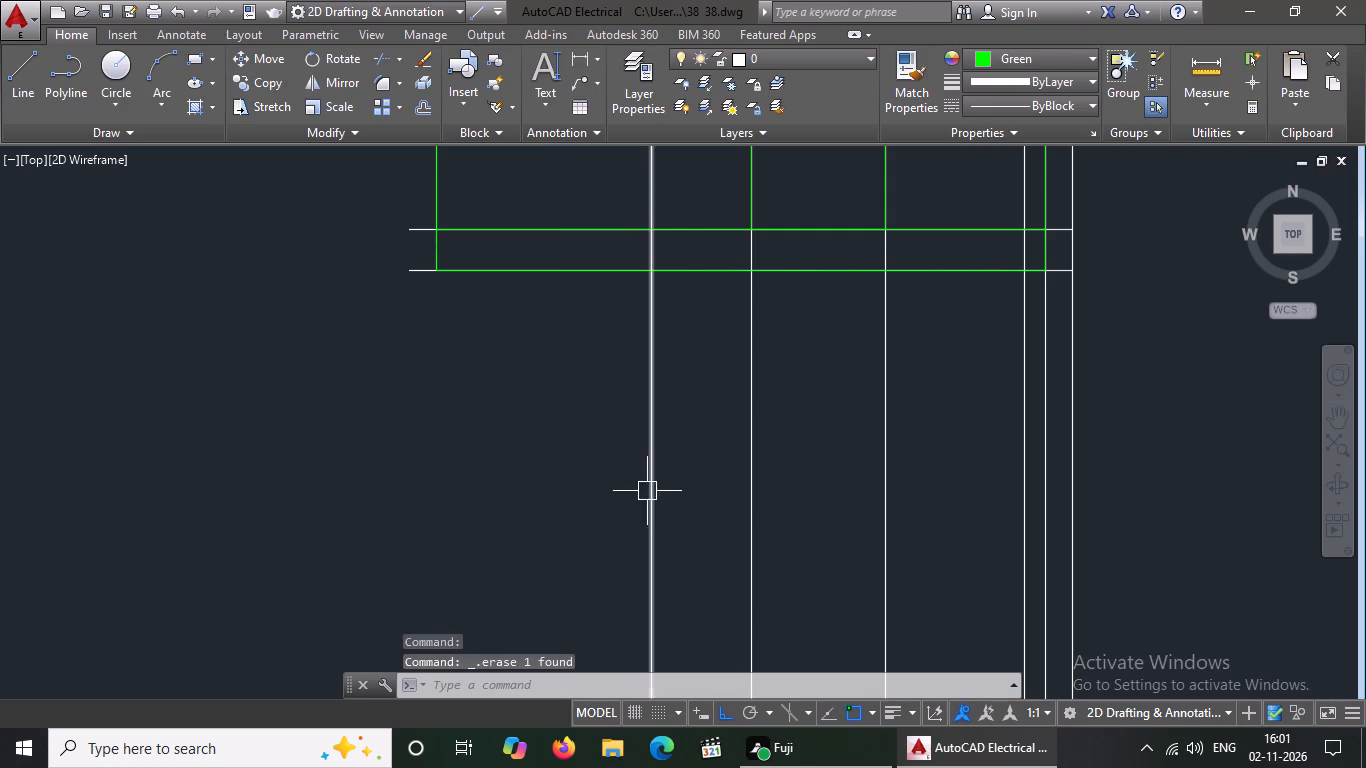
click(646, 493)
key(Delete)
click(752, 486)
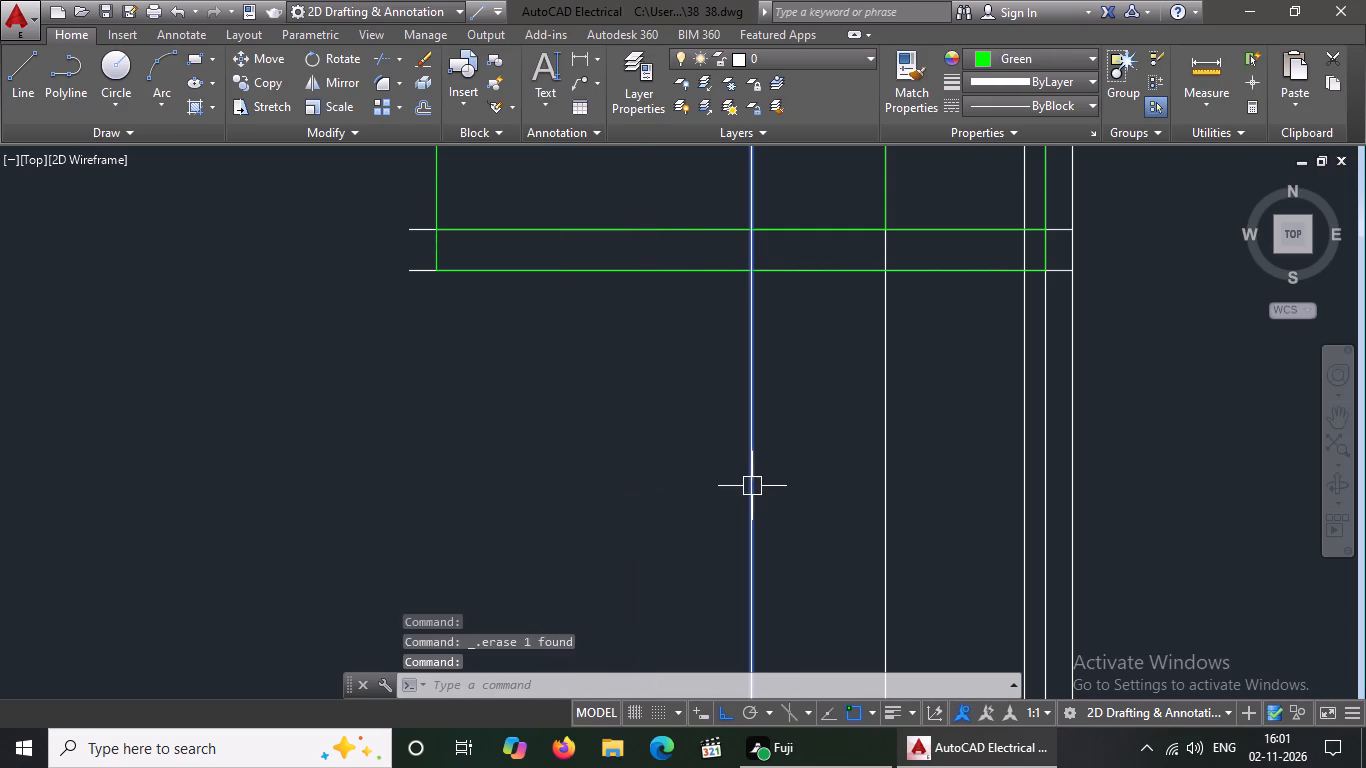
key(Delete)
click(888, 479)
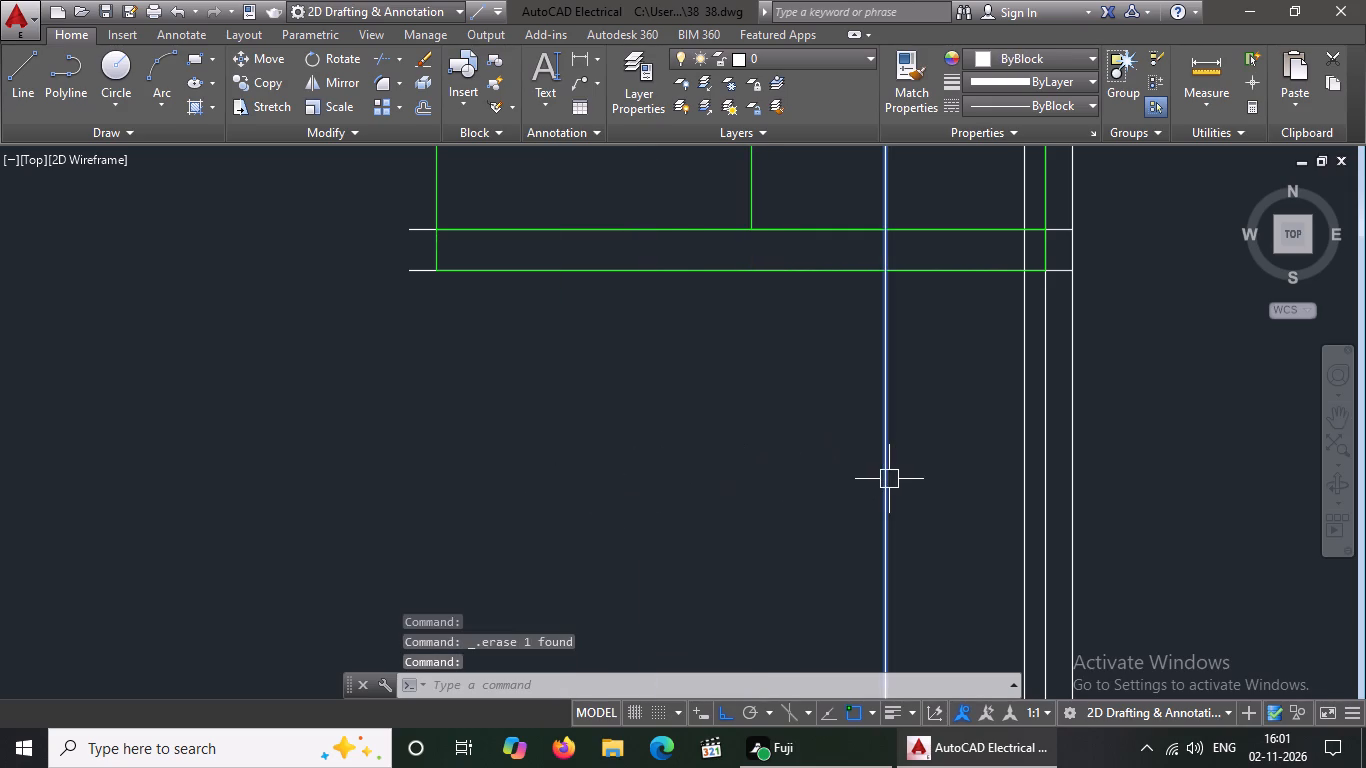
key(Delete)
Erase the three white vertical projection lines at the right end of the elevation.
click(1023, 499)
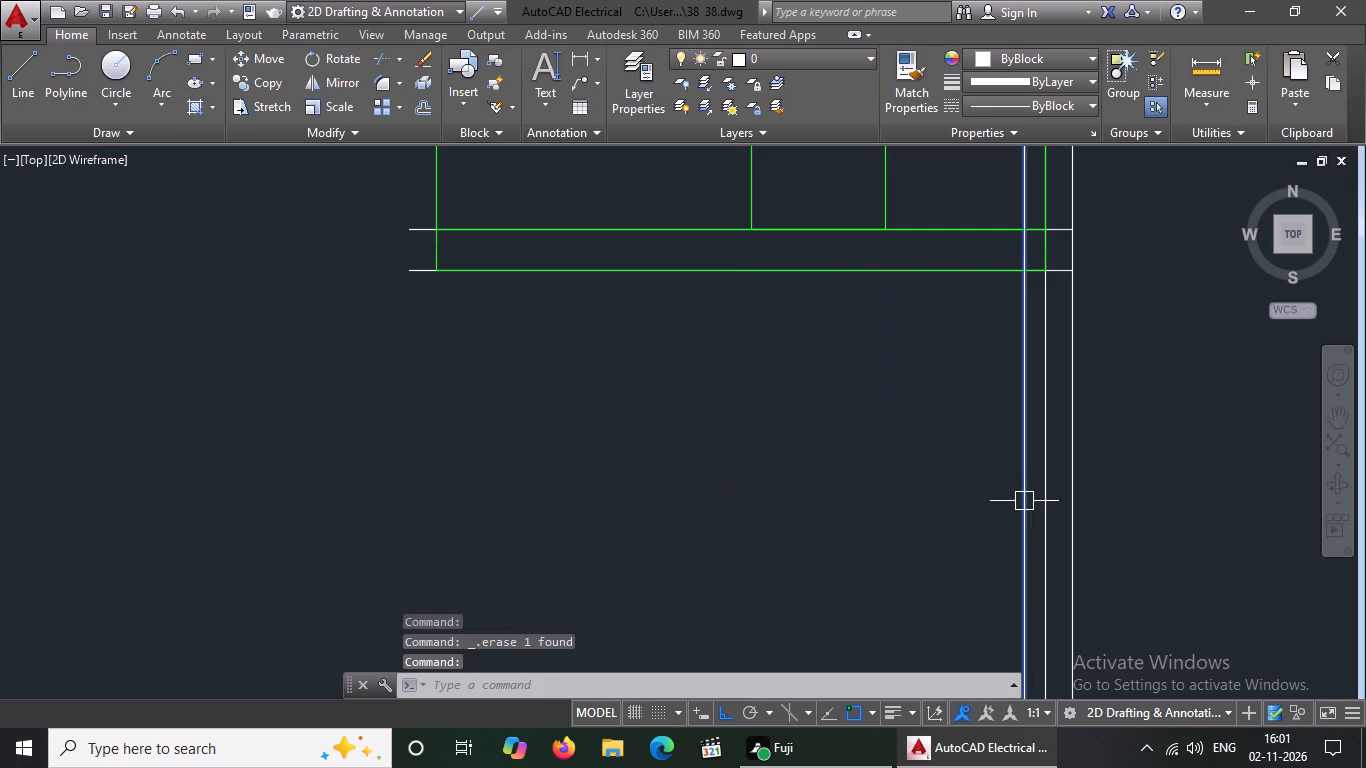
key(Delete)
click(1041, 490)
key(Delete)
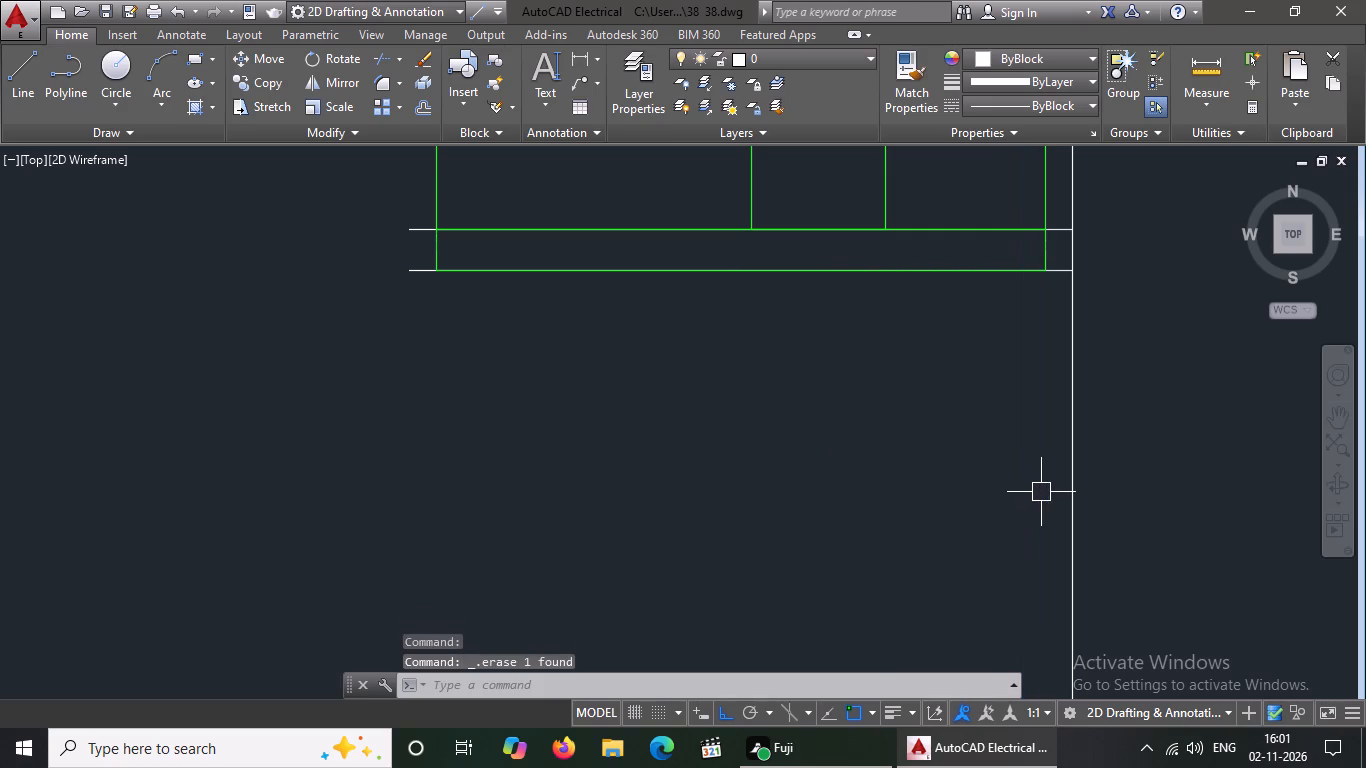
click(1068, 479)
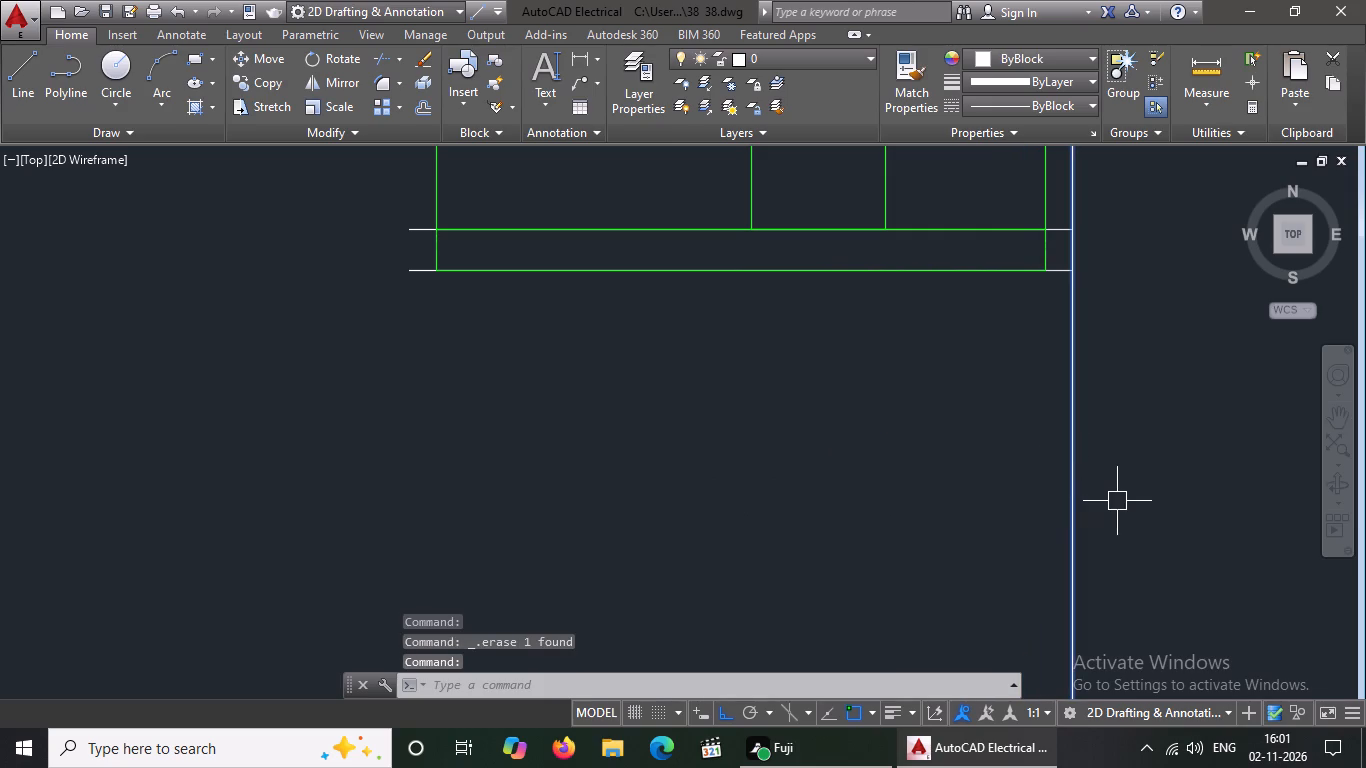
key(Delete)
Erase the white horizontal construction lines at the plinth base, plinth top and window sill level.
scroll(827, 465, down, 2)
scroll(953, 324, up, 2)
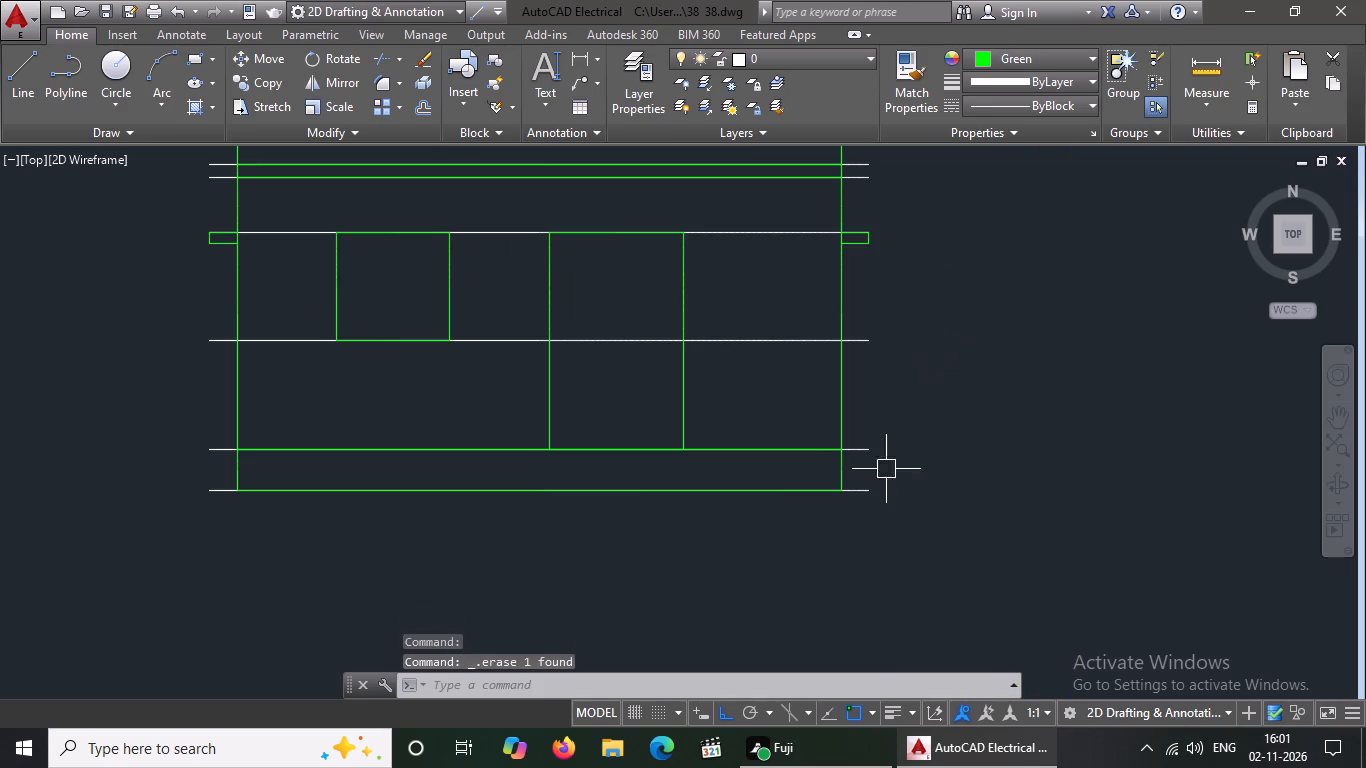
click(862, 491)
key(Delete)
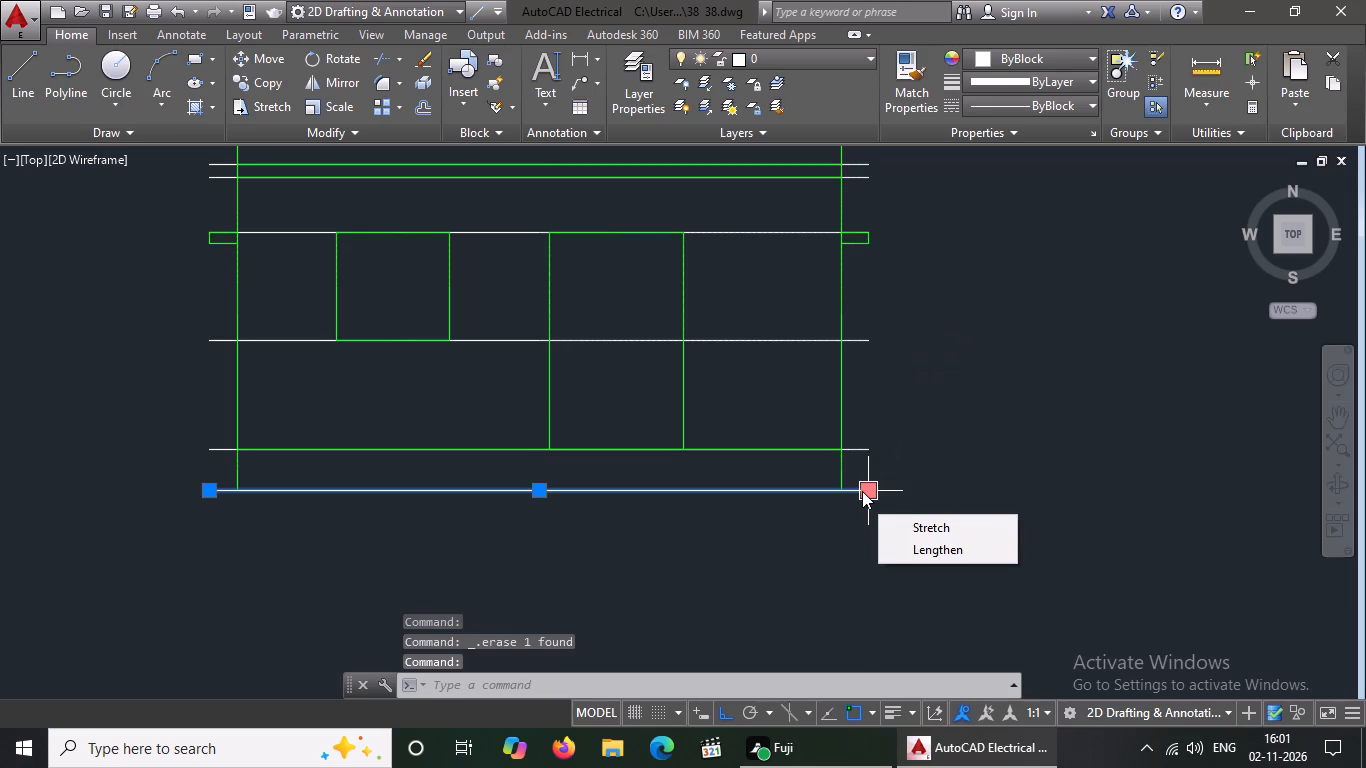
key(Delete)
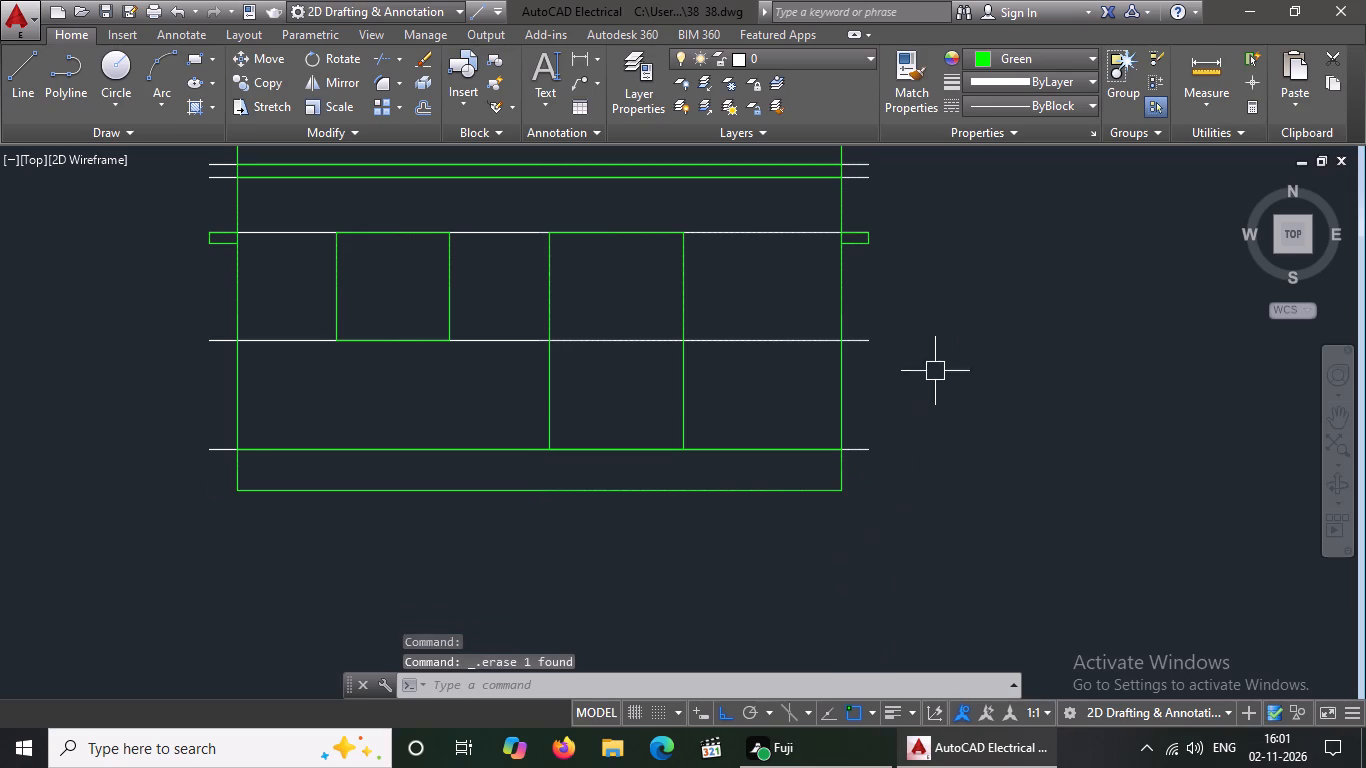
click(864, 442)
key(Delete)
click(867, 338)
key(Delete)
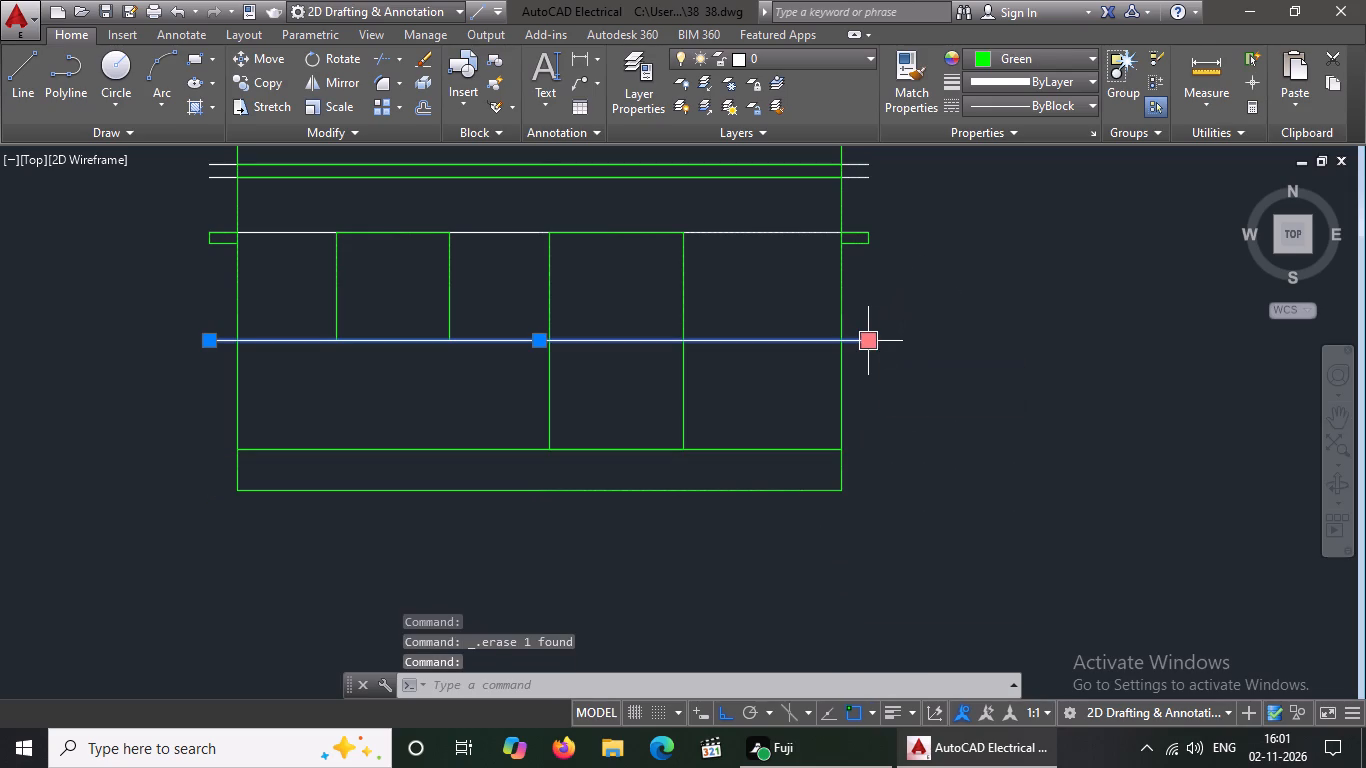
key(Delete)
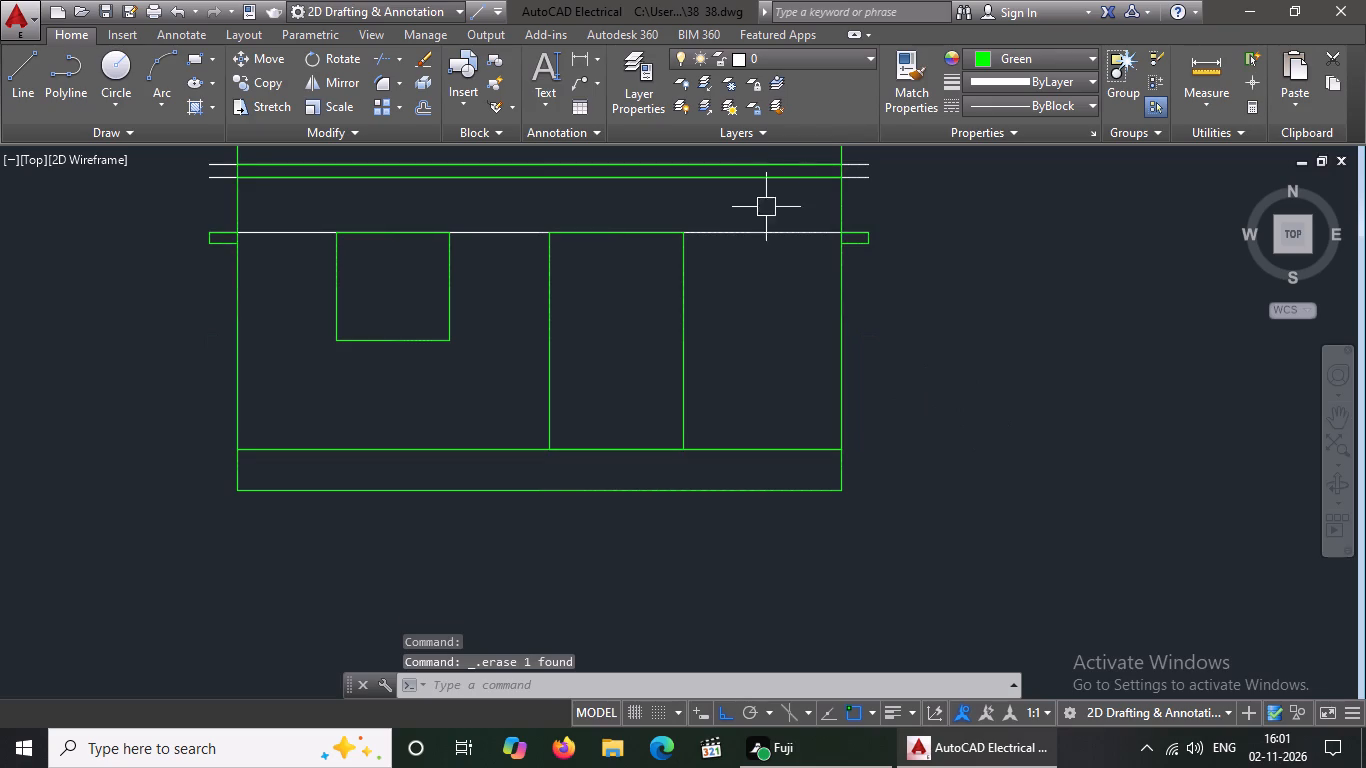
Erase the remaining white horizontal construction lines at the opening-head, slab-top, slab-bottom and parapet-top levels.
click(761, 231)
key(Delete)
scroll(934, 437, down, 1)
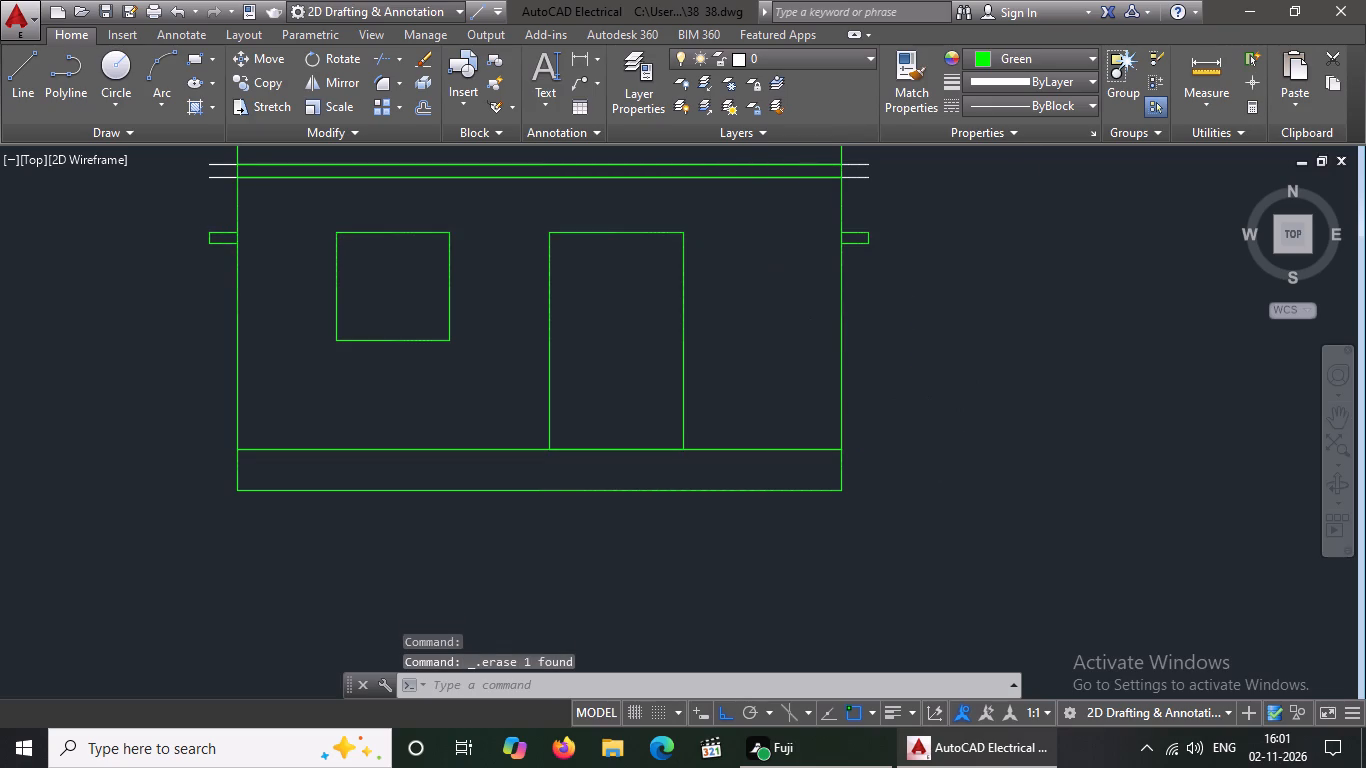
scroll(934, 437, down, 1)
scroll(967, 294, up, 2)
scroll(804, 378, up, 2)
click(799, 396)
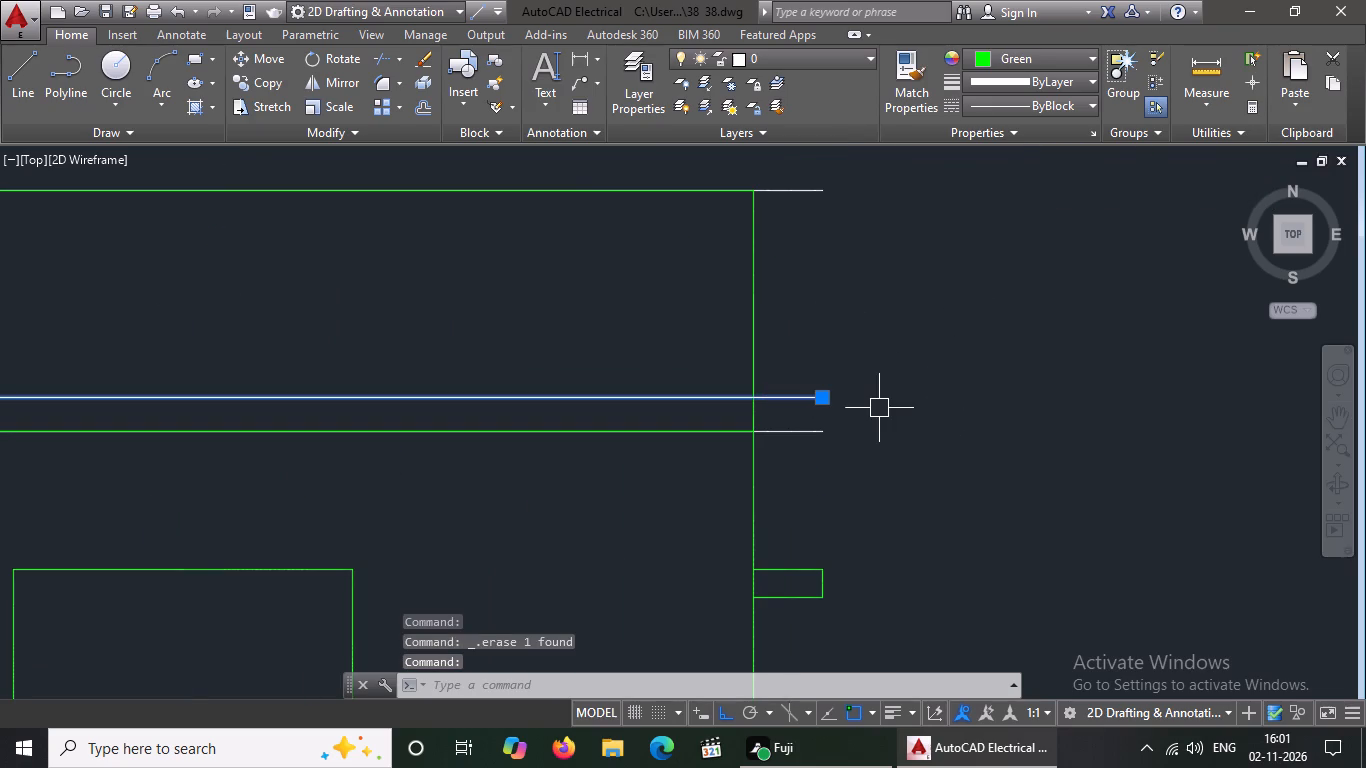
key(Delete)
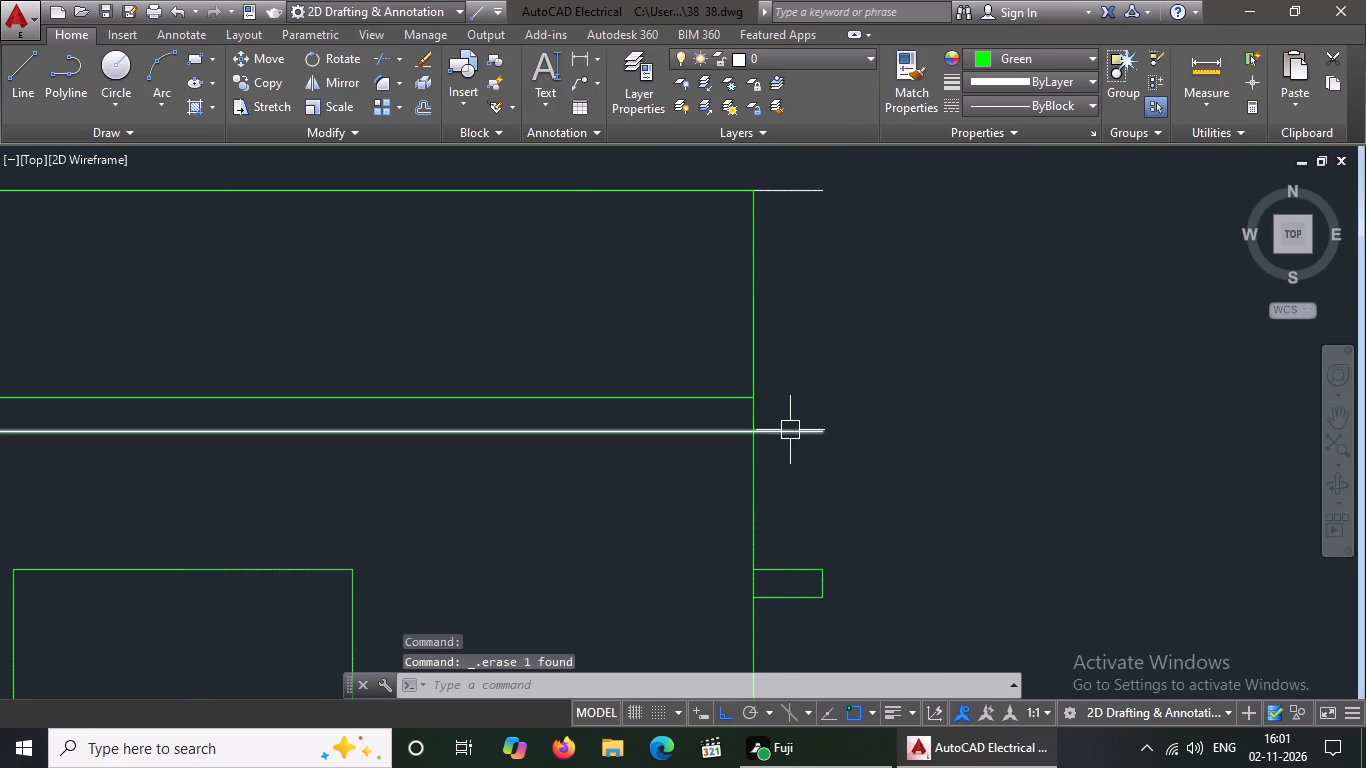
click(790, 430)
key(Delete)
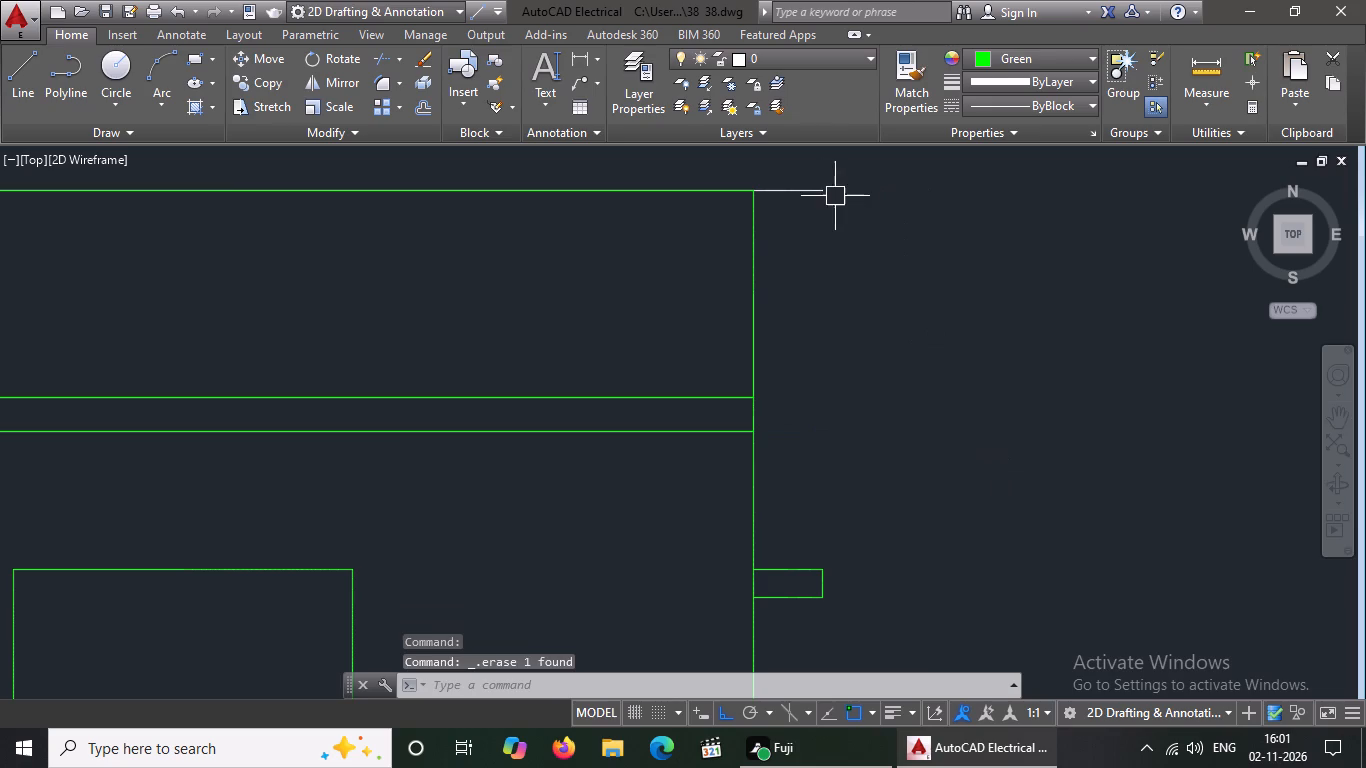
click(811, 187)
key(Delete)
Move the whole green front elevation straight up about 4'-5 1/2" toward the floor plan.
scroll(840, 267, down, 2)
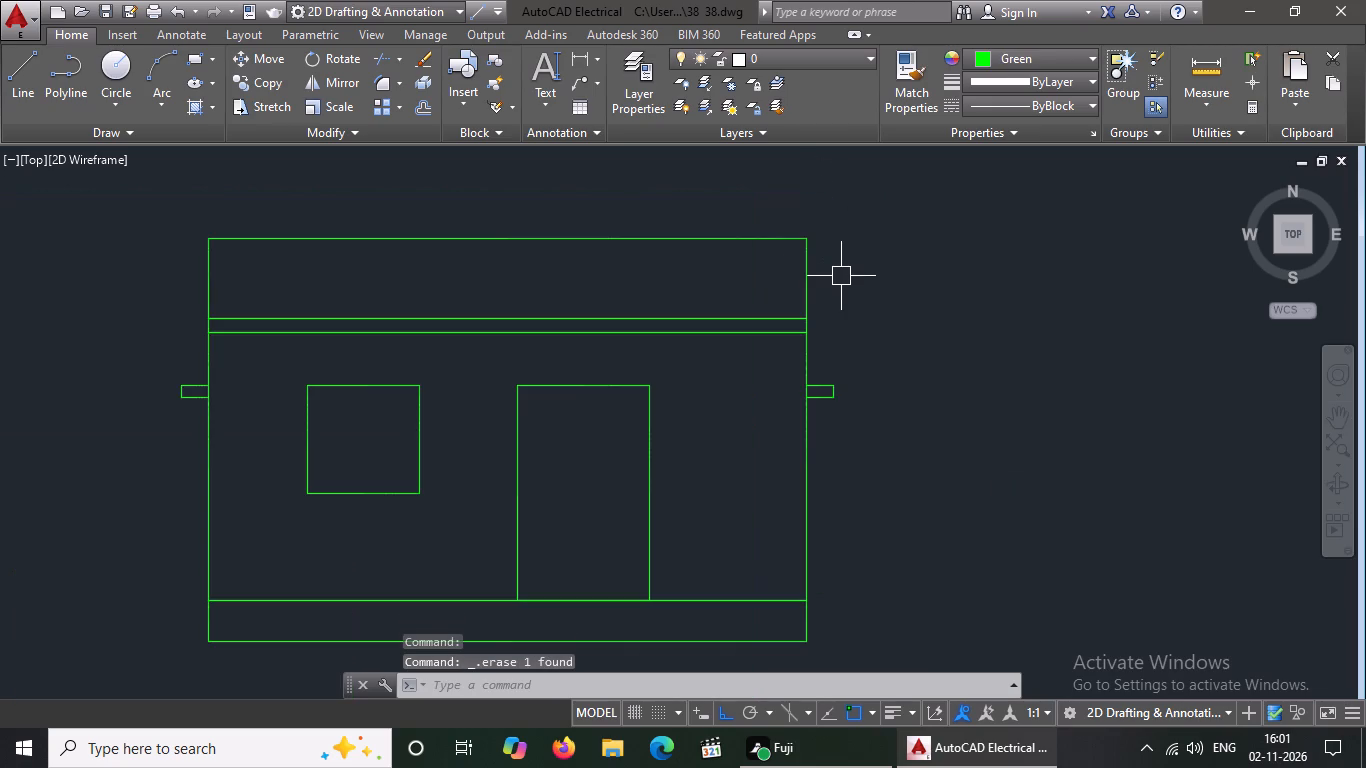
scroll(841, 276, down, 2)
middle_drag(840, 276, 771, 369)
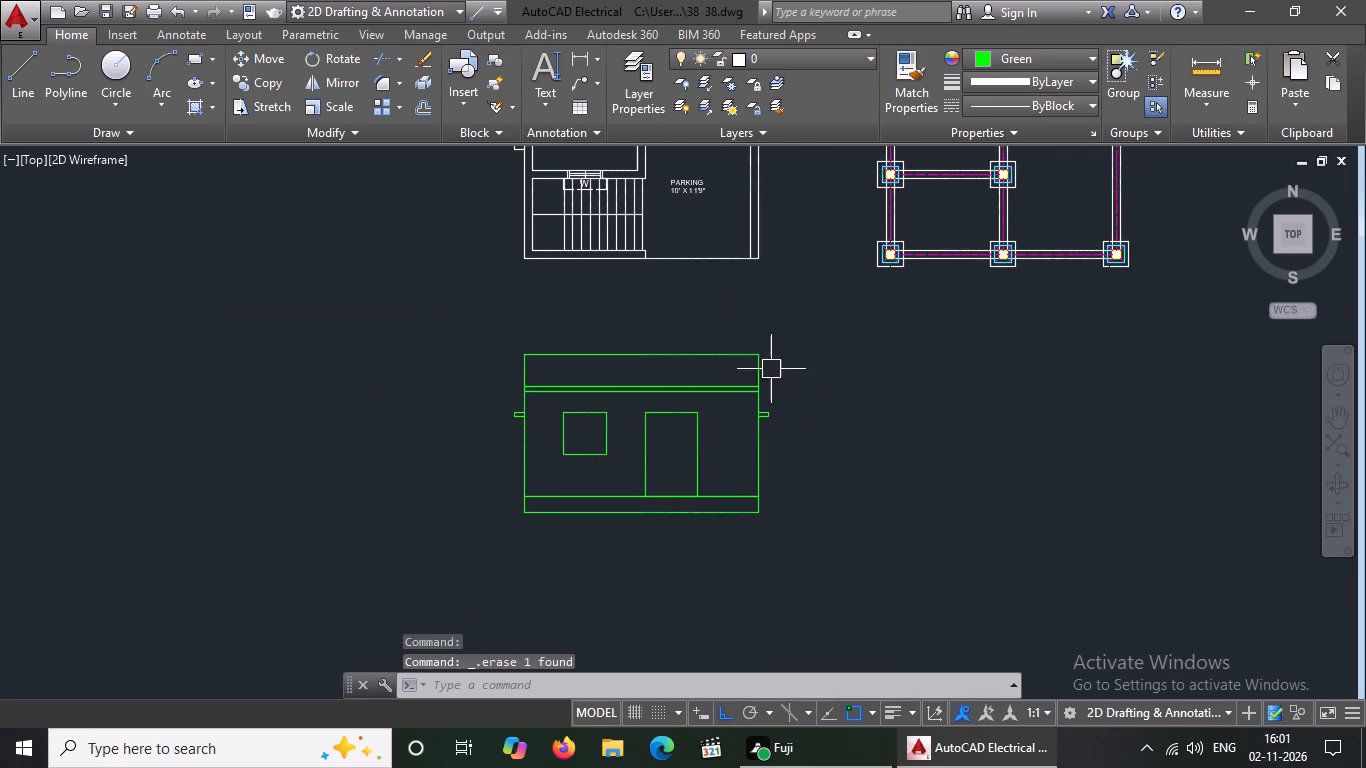
click(421, 331)
click(915, 591)
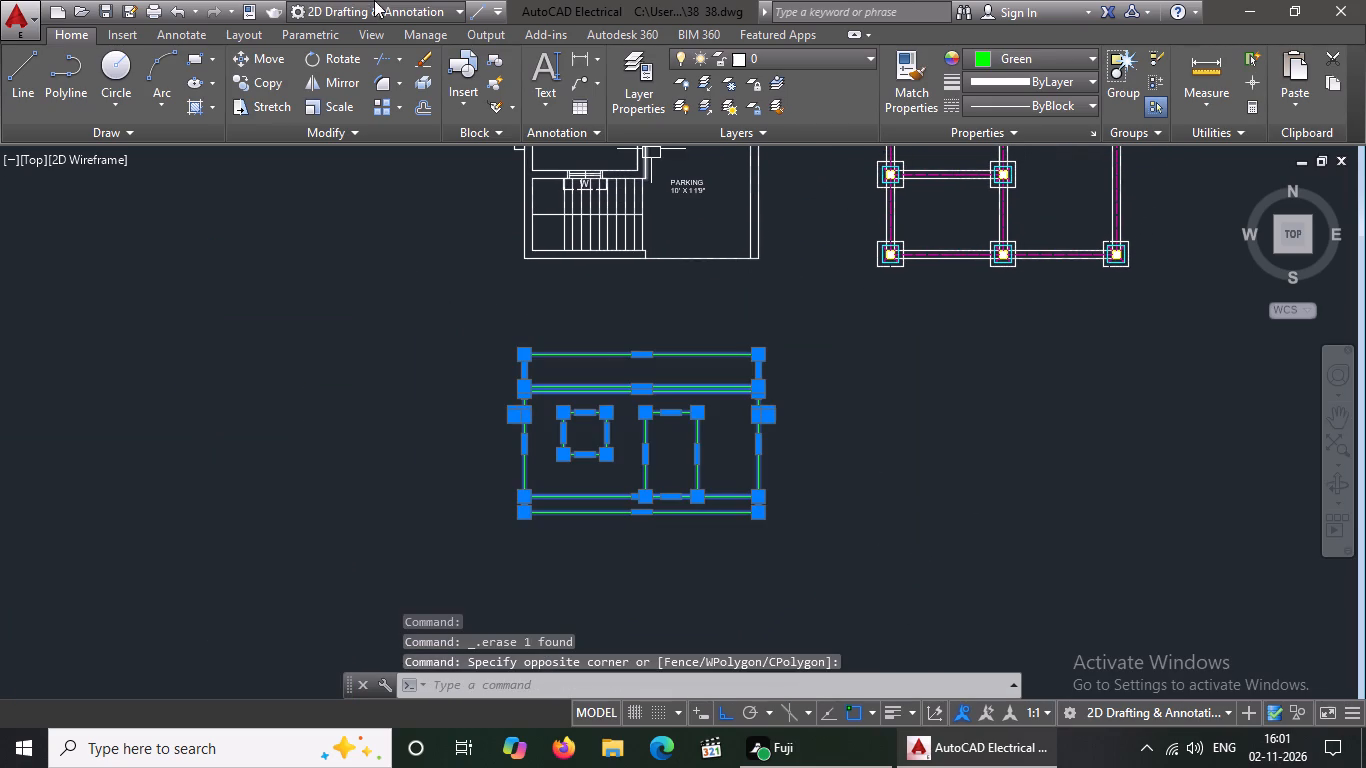
click(265, 60)
click(671, 468)
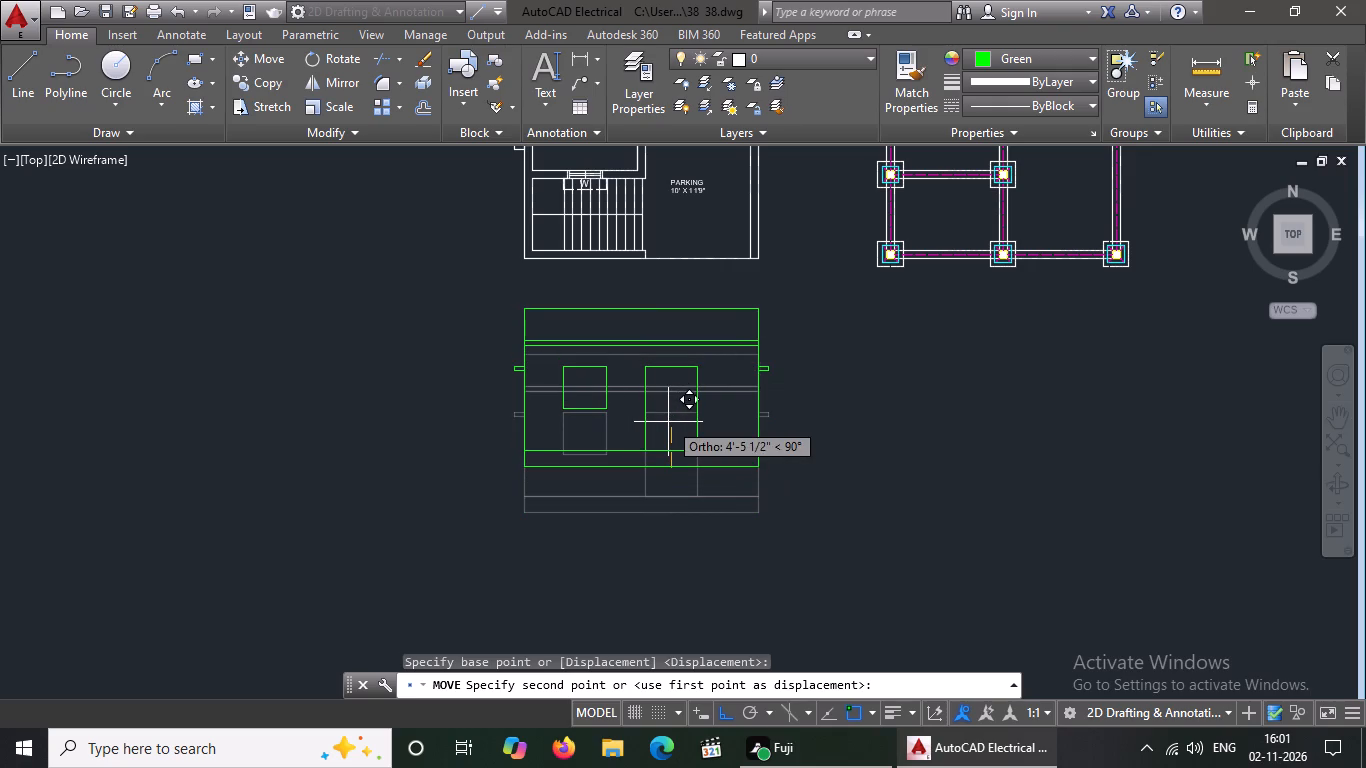
click(668, 422)
Draw a green line along the bottom edge of the door opening, from jamb to jamb.
scroll(725, 416, down, 1)
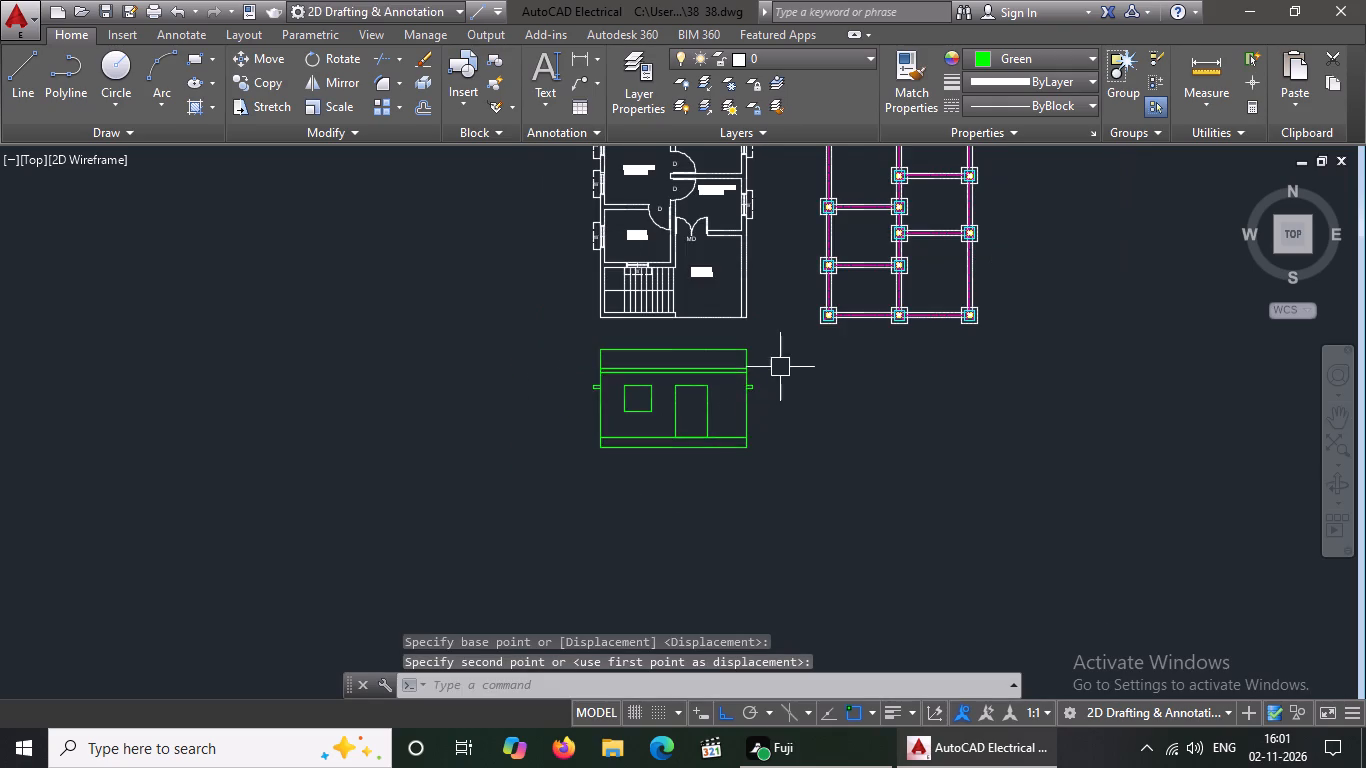
scroll(752, 312, up, 2)
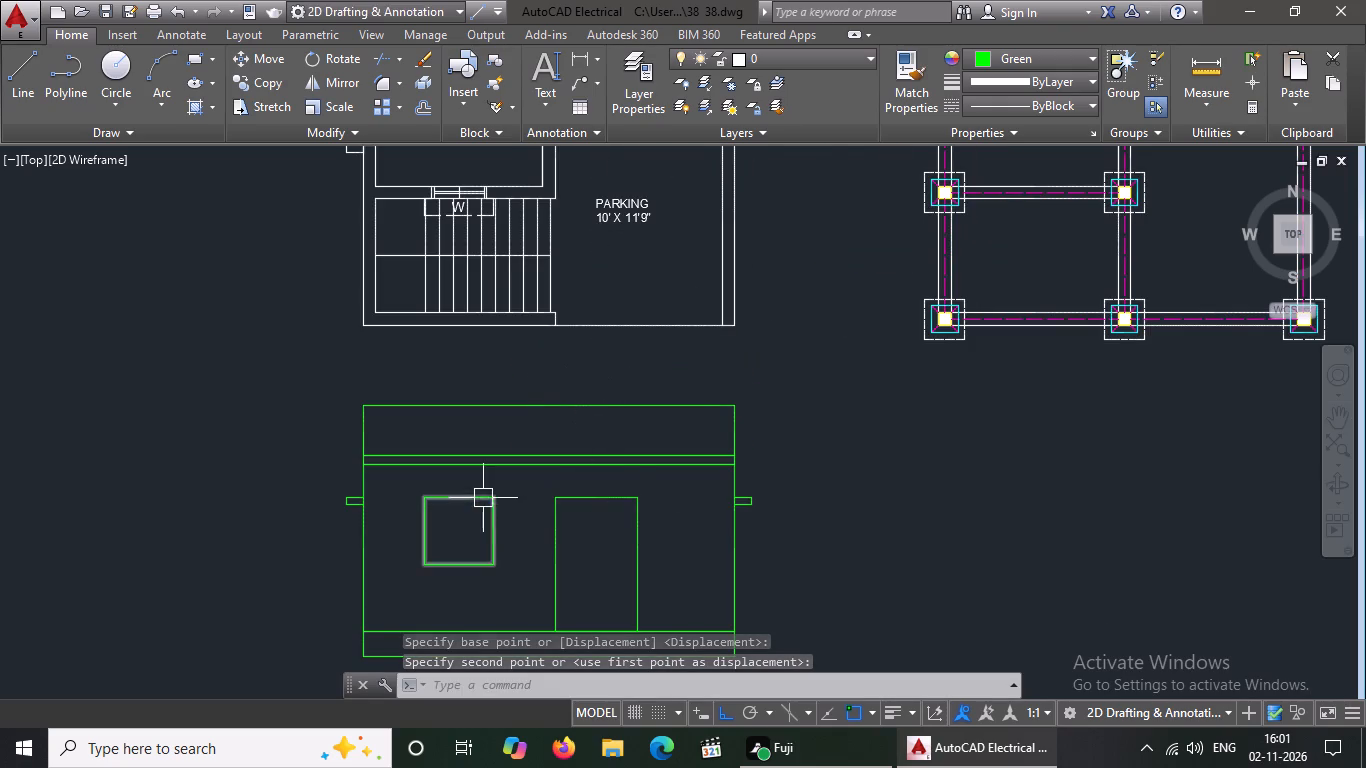
scroll(884, 428, down, 1)
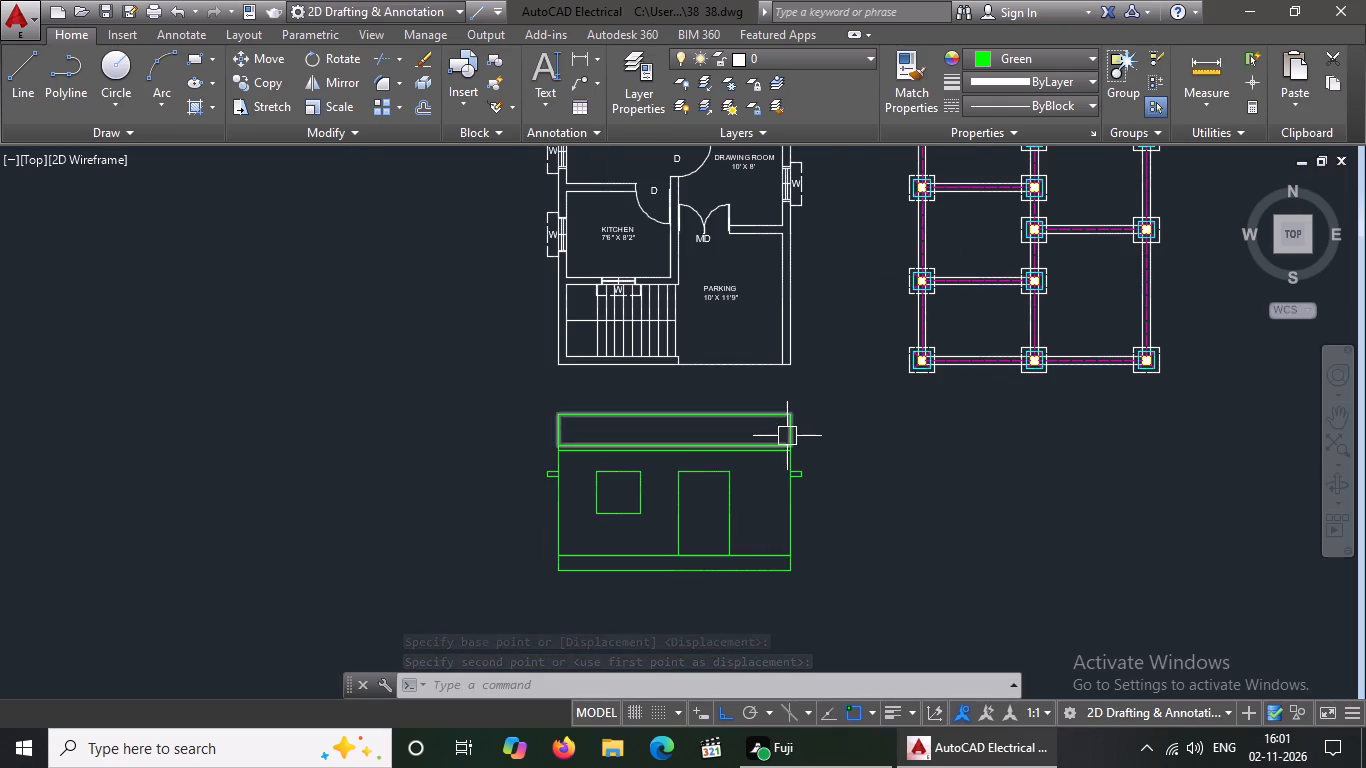
scroll(787, 436, up, 1)
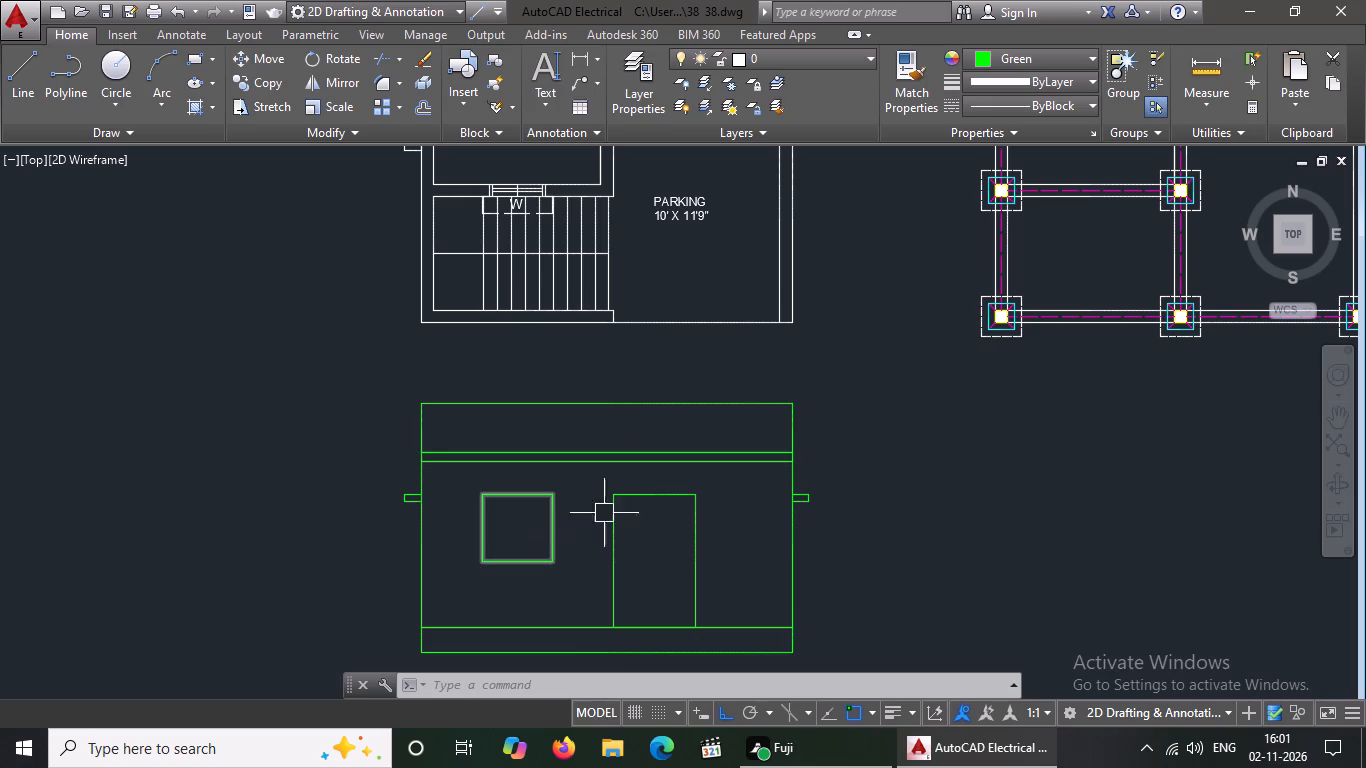
key(Escape)
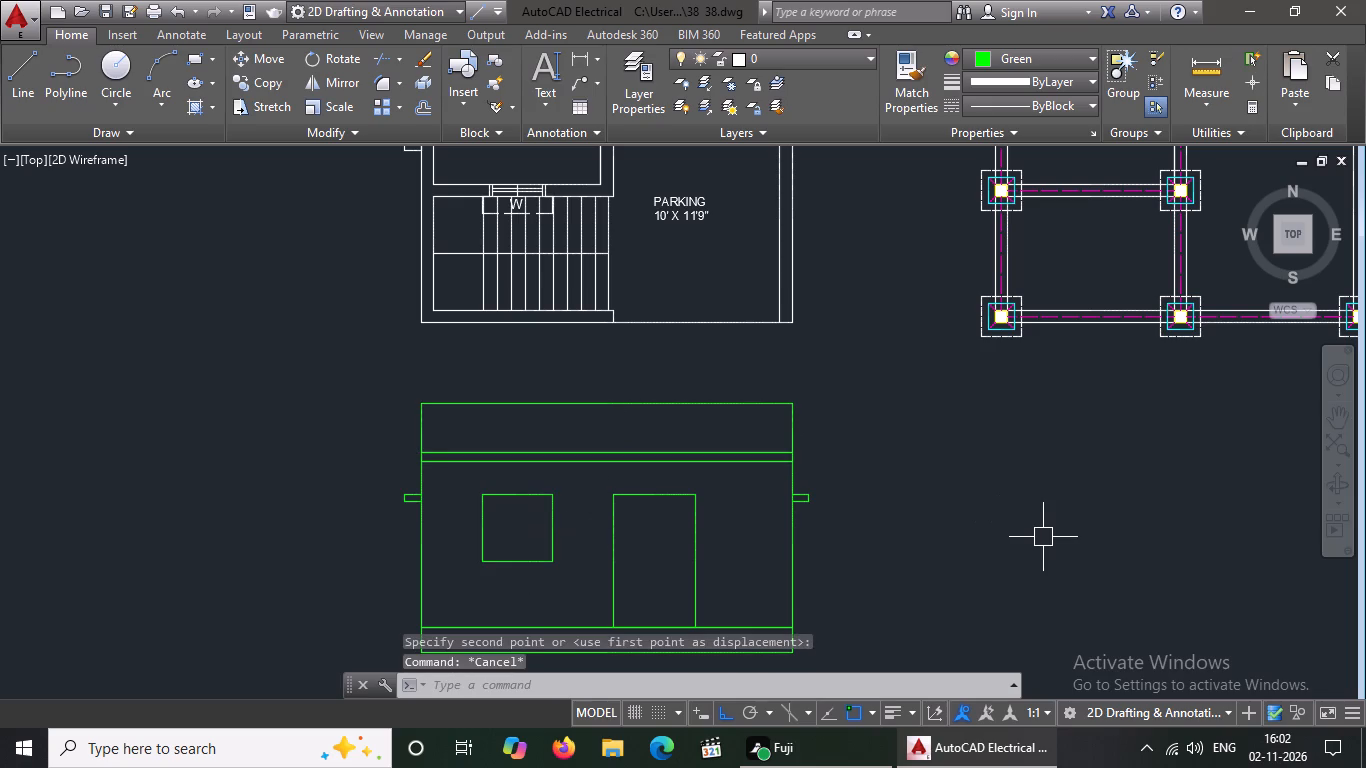
scroll(477, 455, down, 1)
click(9, 85)
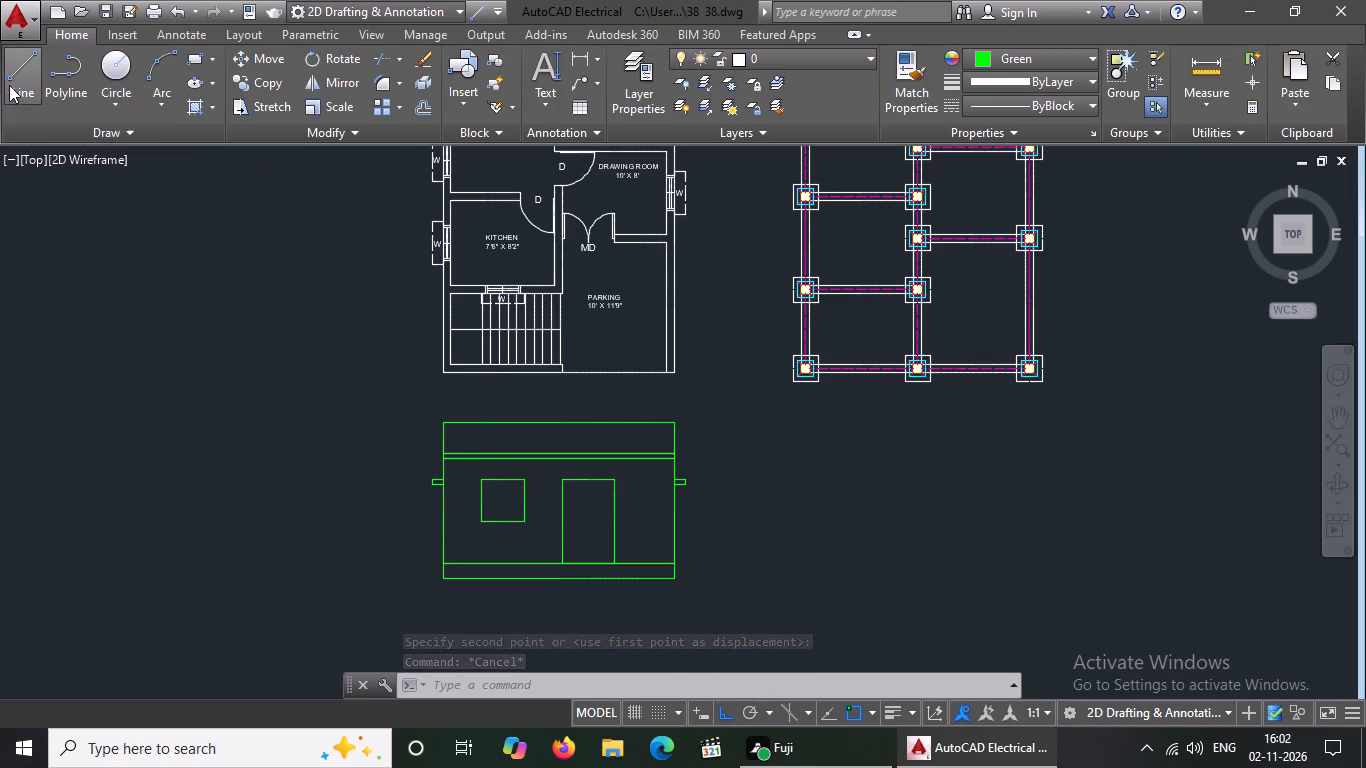
scroll(573, 581, up, 2)
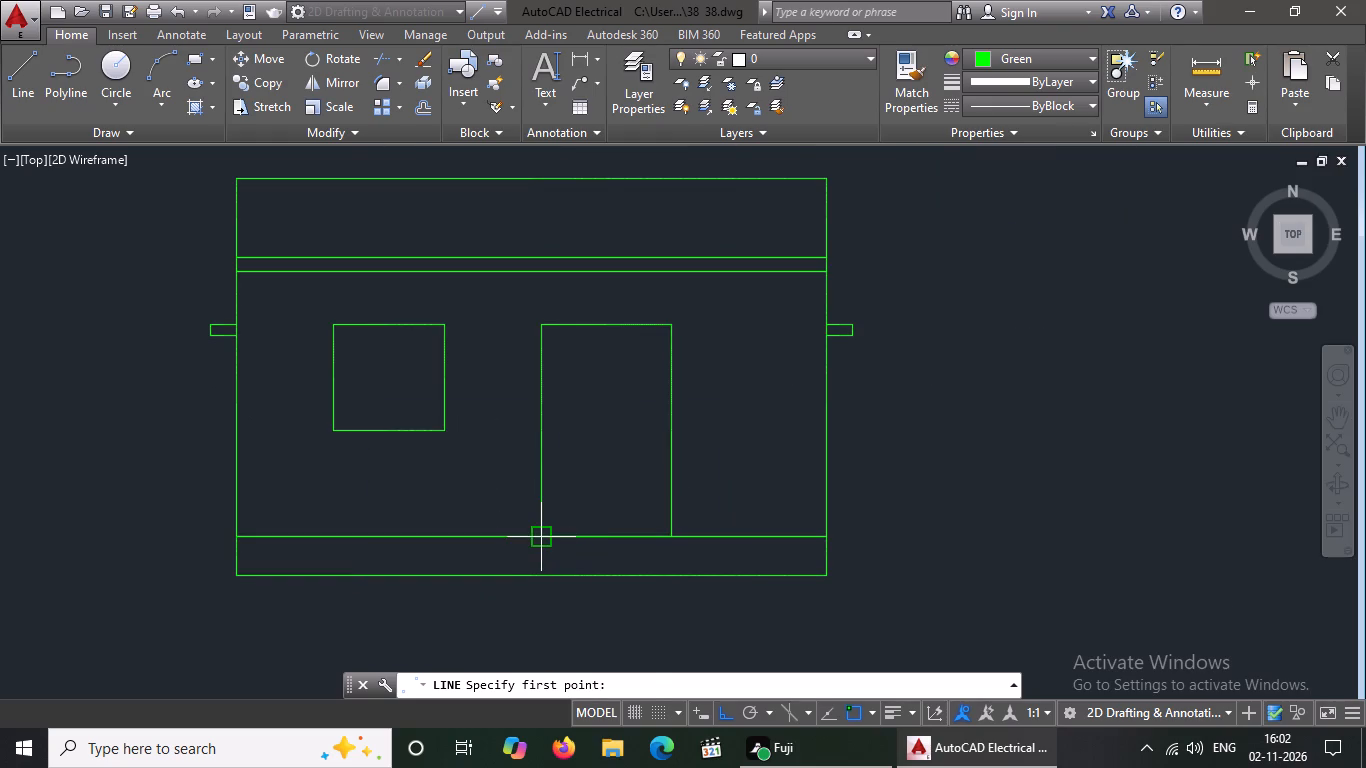
click(543, 539)
click(663, 534)
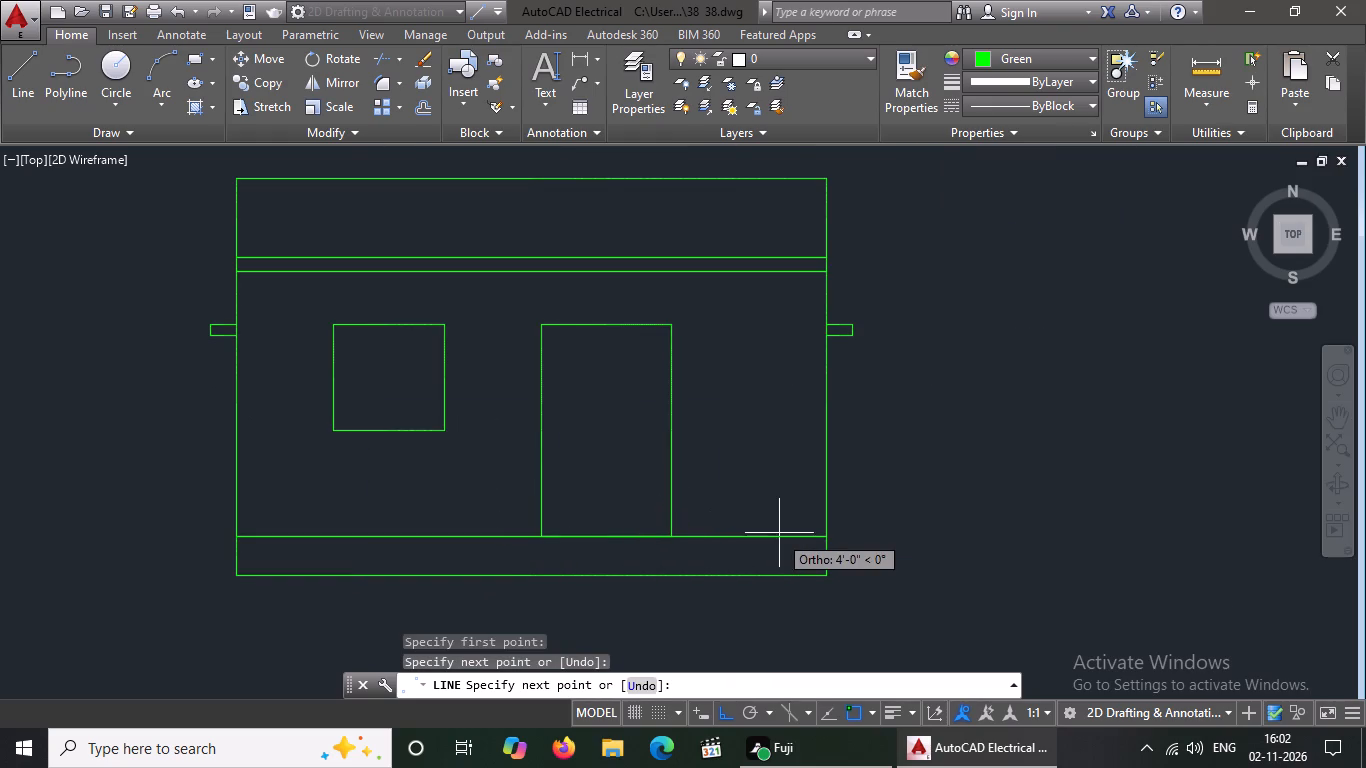
key(Escape)
Offset the door's bottom line 9" downward into the plinth to form a step line.
key(o)
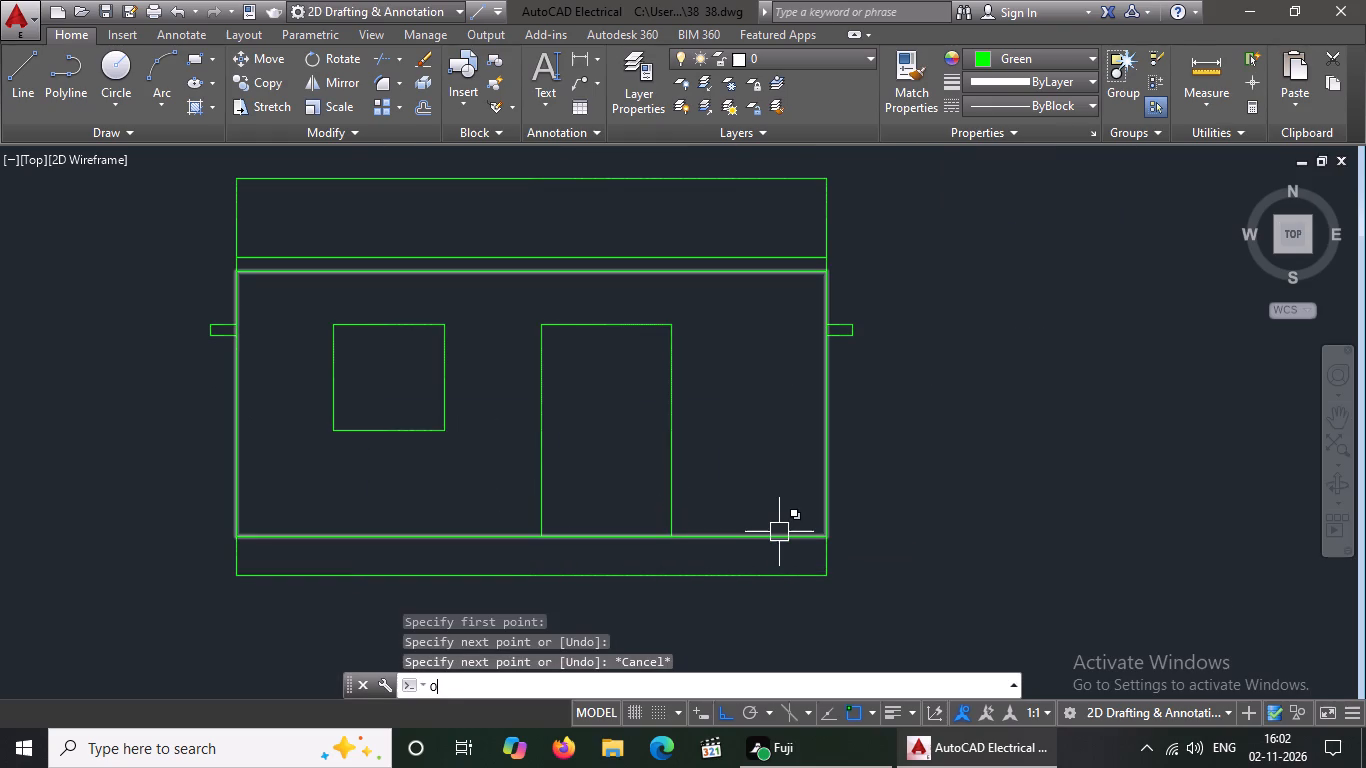
key(Return)
key(9)
key(shift+quotedbl)
key(Return)
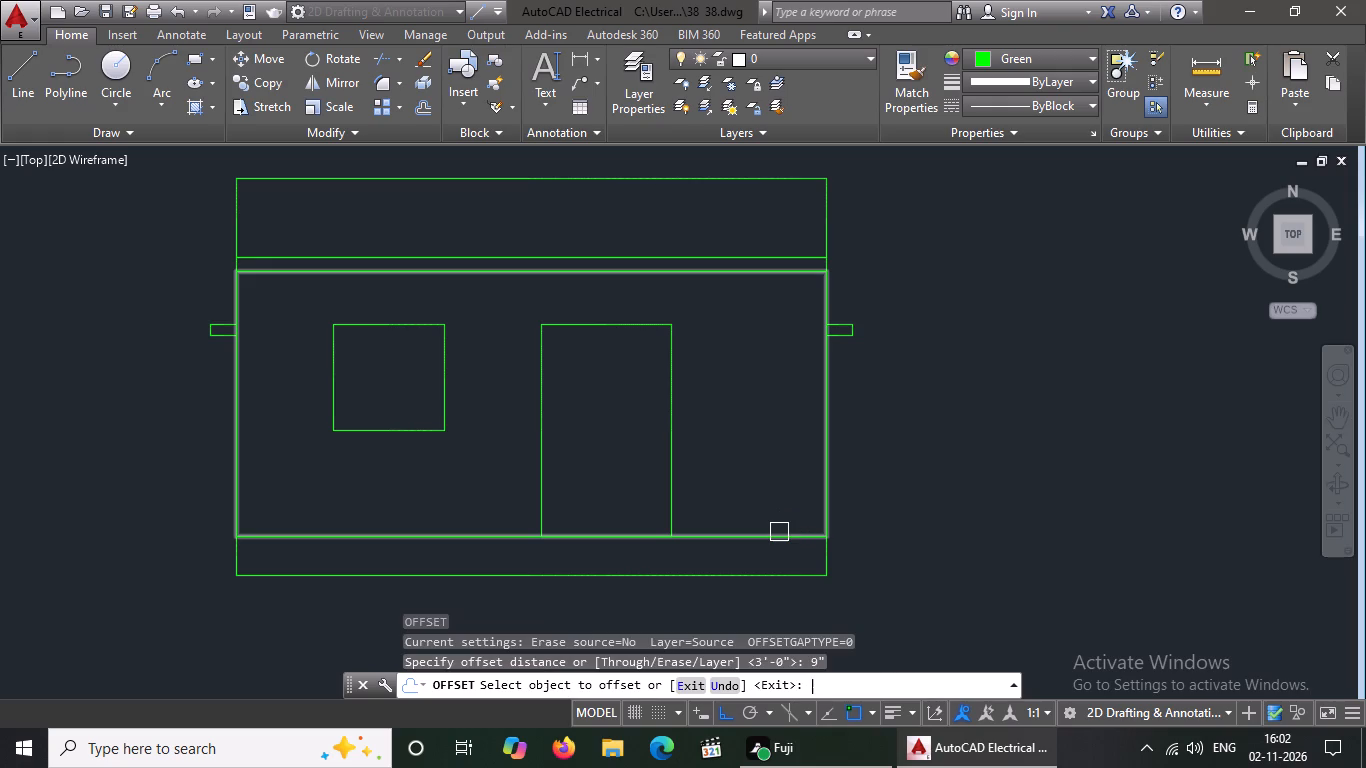
click(583, 534)
click(592, 561)
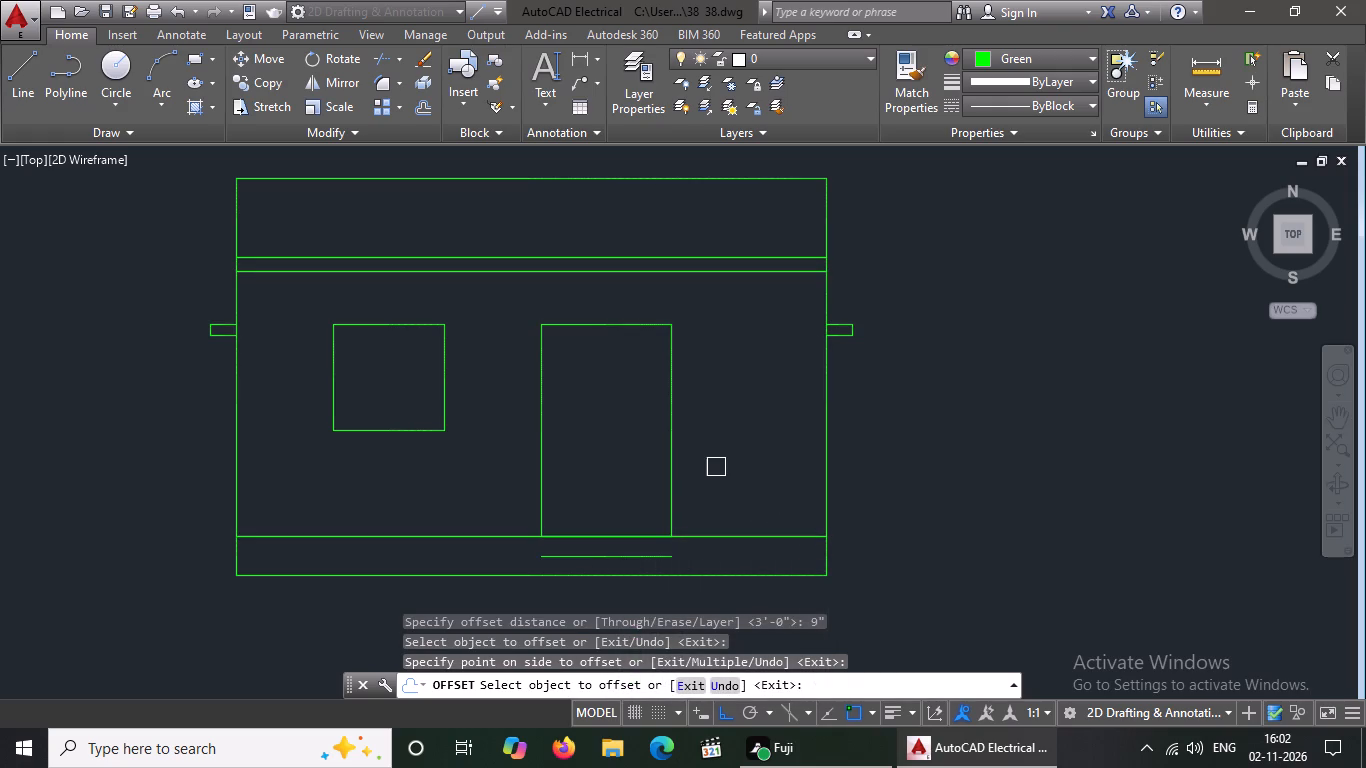
key(Escape)
Draw vertical lines from both bottom corners of the door down to the plinth base, closing the steps' sides.
key(l)
key(Return)
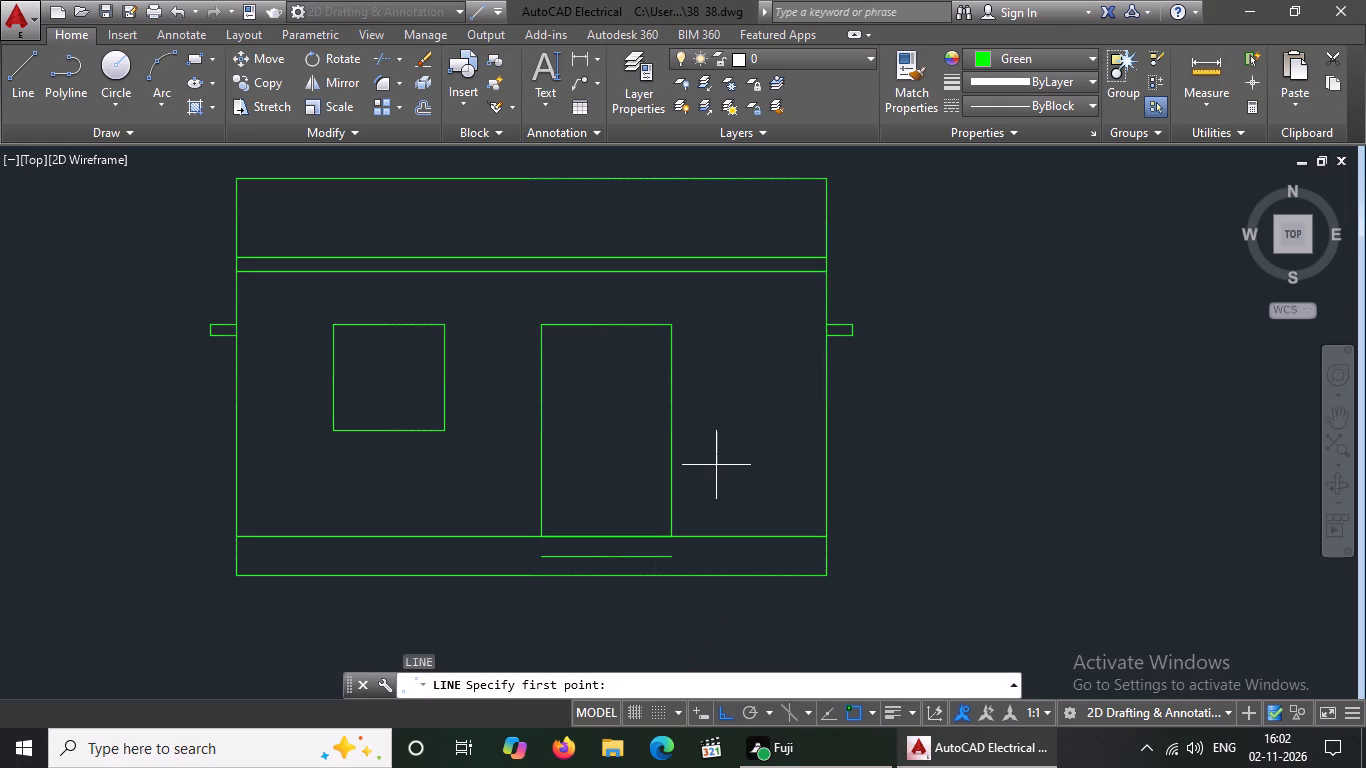
scroll(559, 611, up, 2)
click(506, 419)
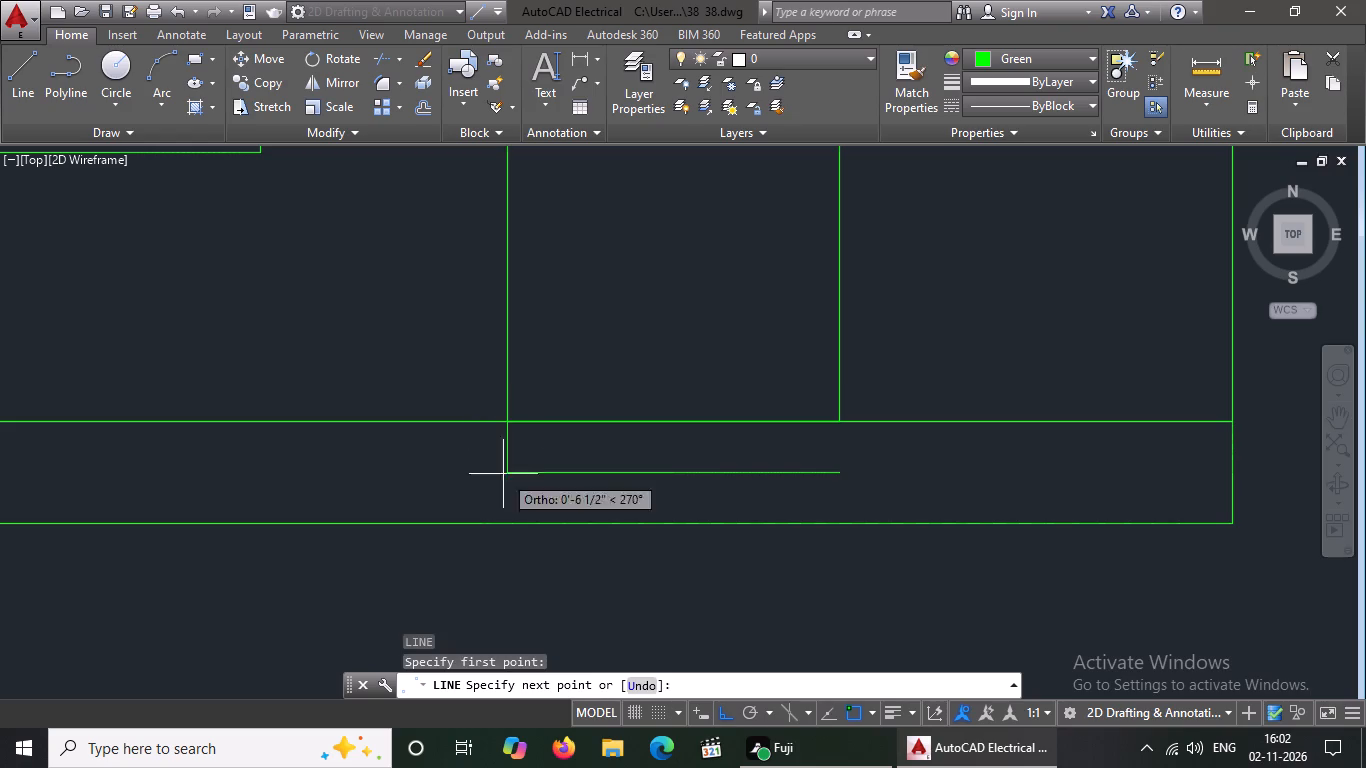
drag(509, 524, 507, 541)
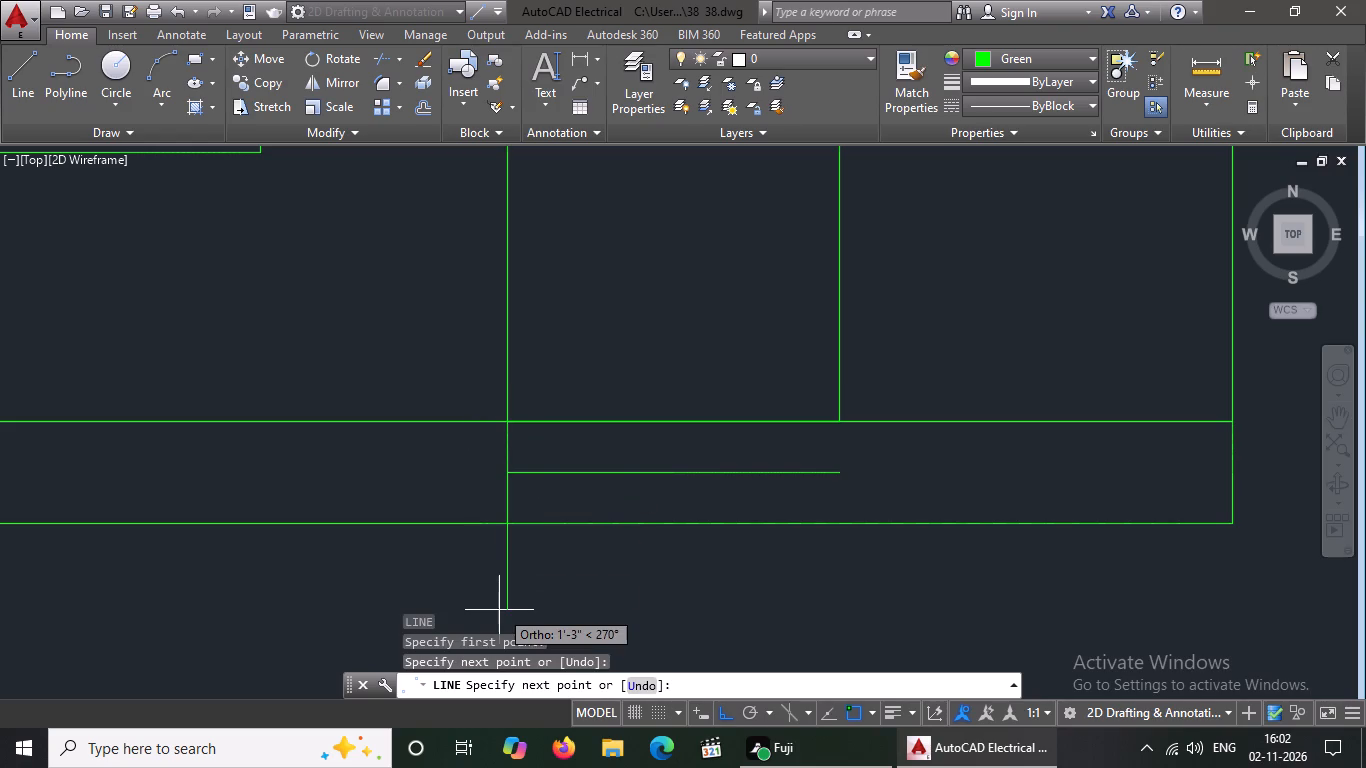
key(Escape)
key(l)
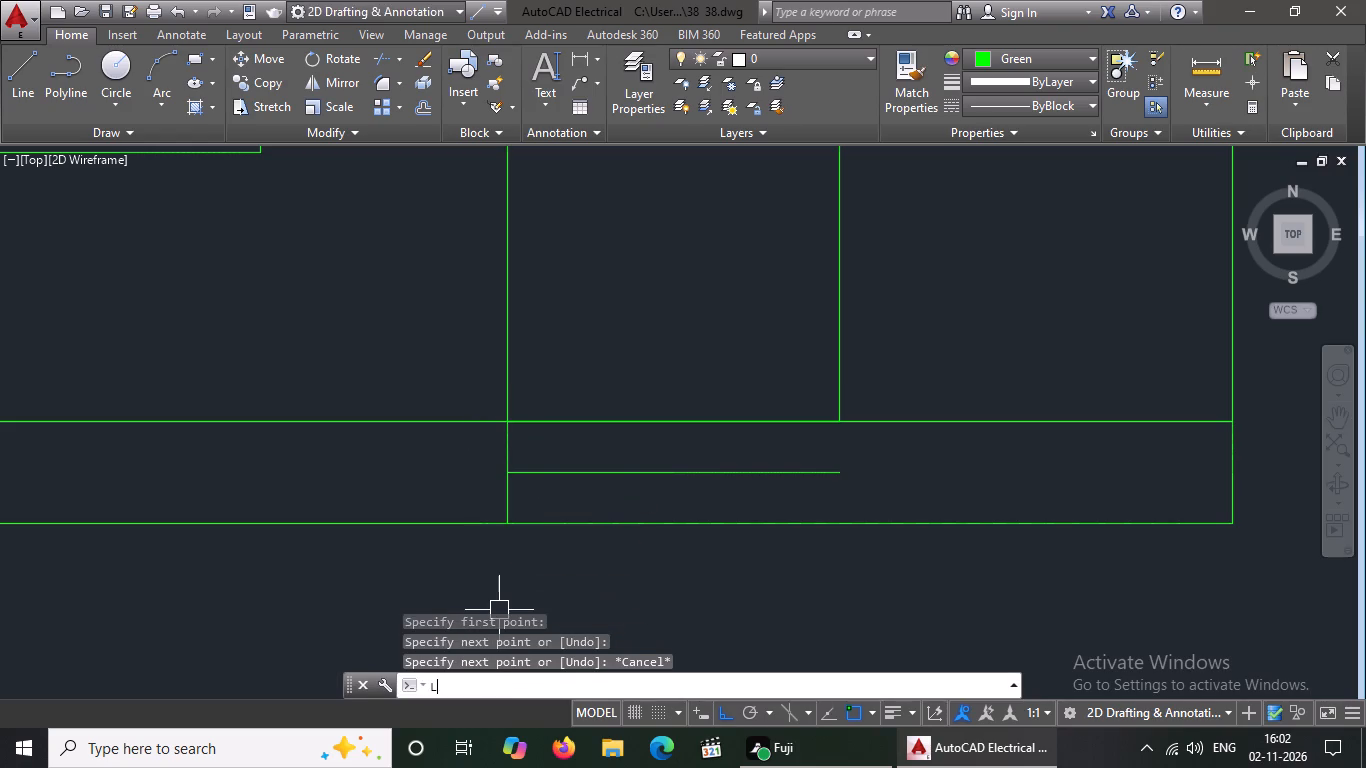
key(Return)
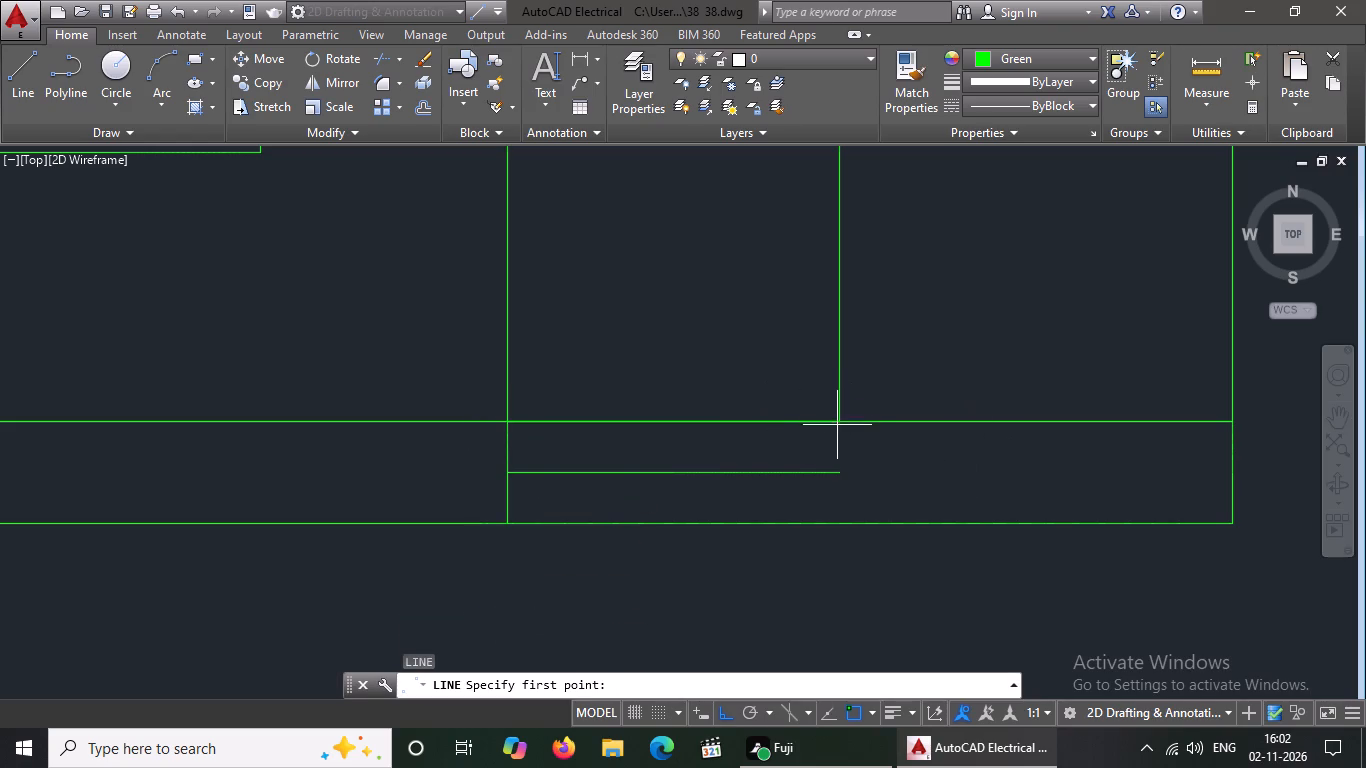
click(844, 418)
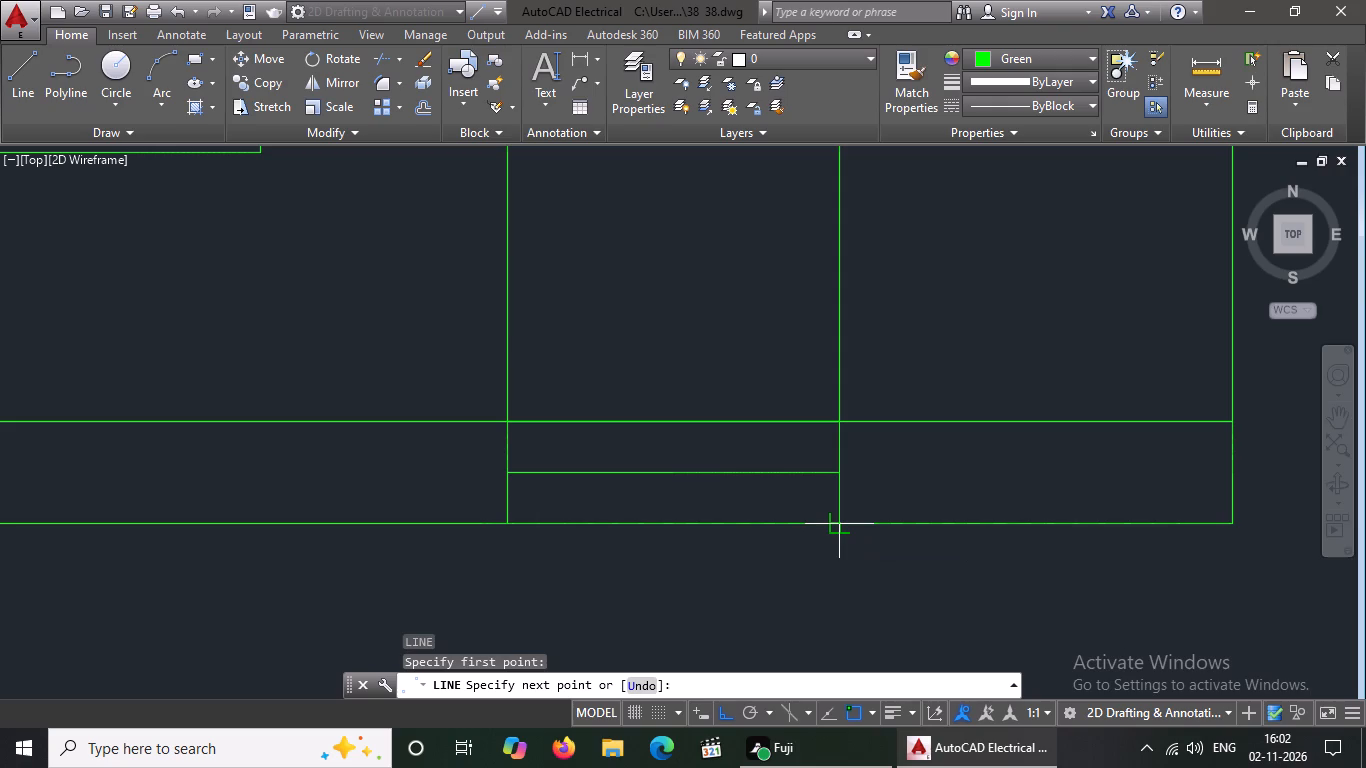
click(841, 524)
key(Return)
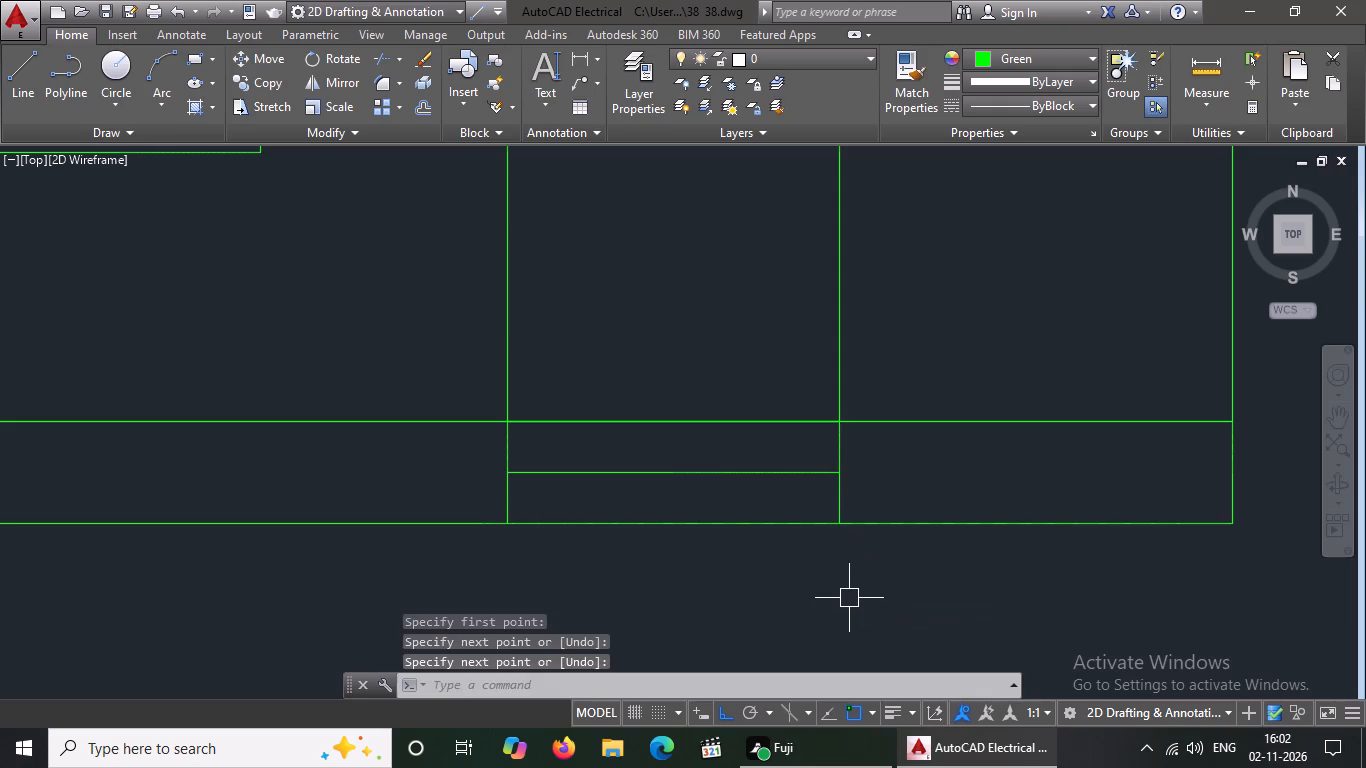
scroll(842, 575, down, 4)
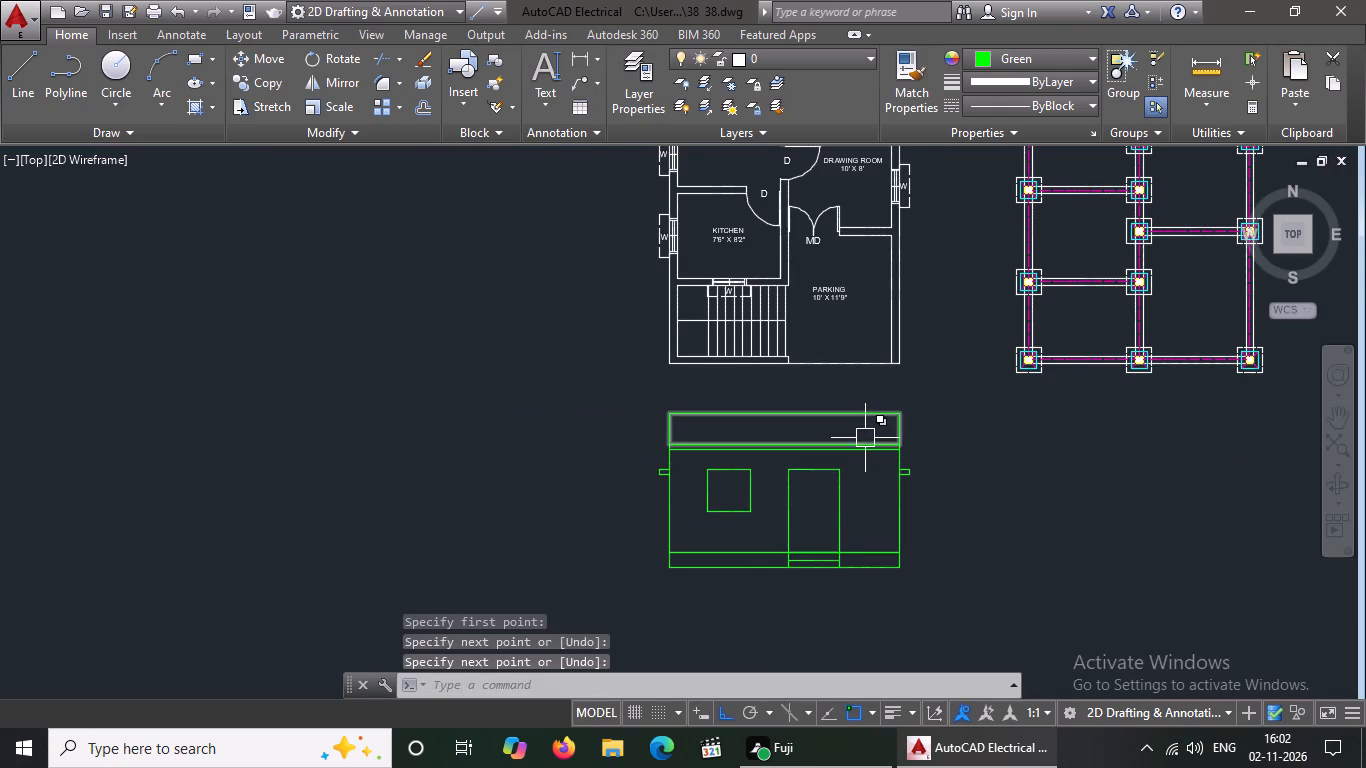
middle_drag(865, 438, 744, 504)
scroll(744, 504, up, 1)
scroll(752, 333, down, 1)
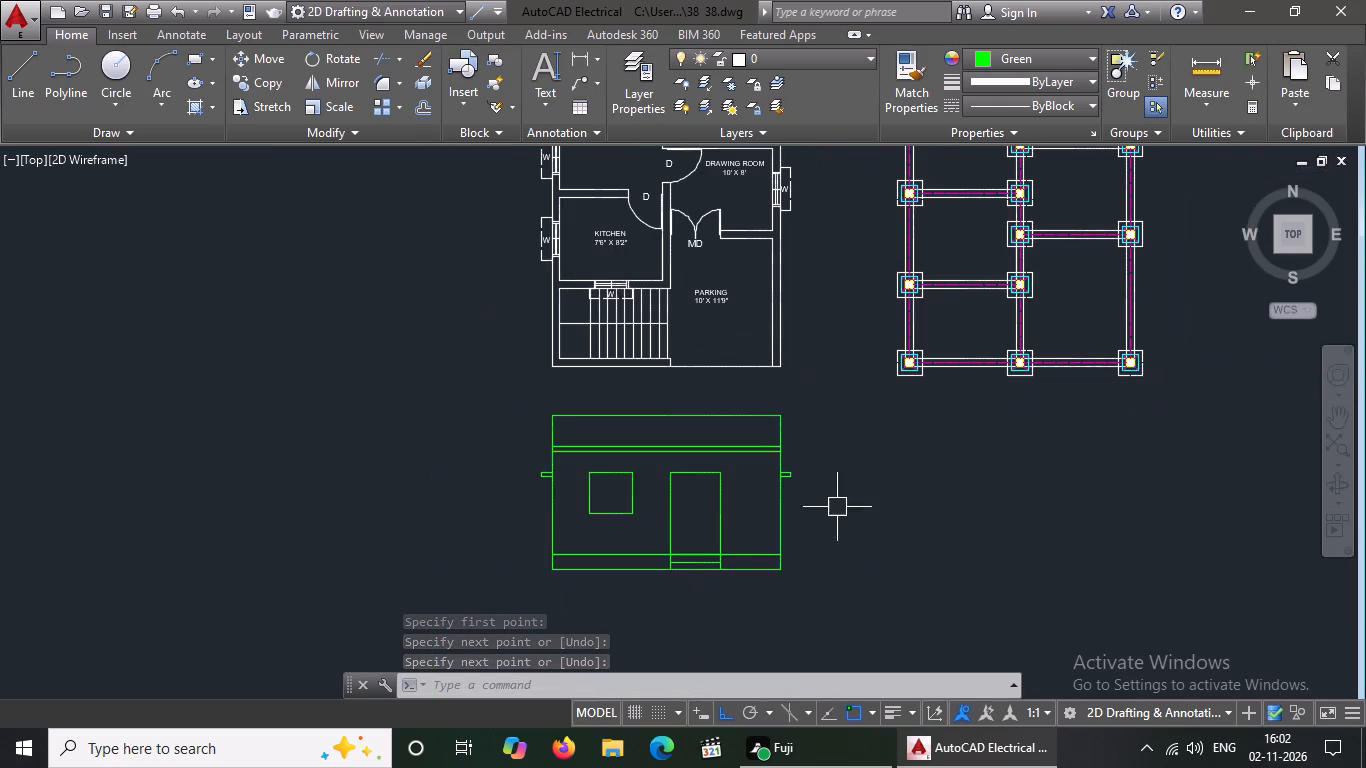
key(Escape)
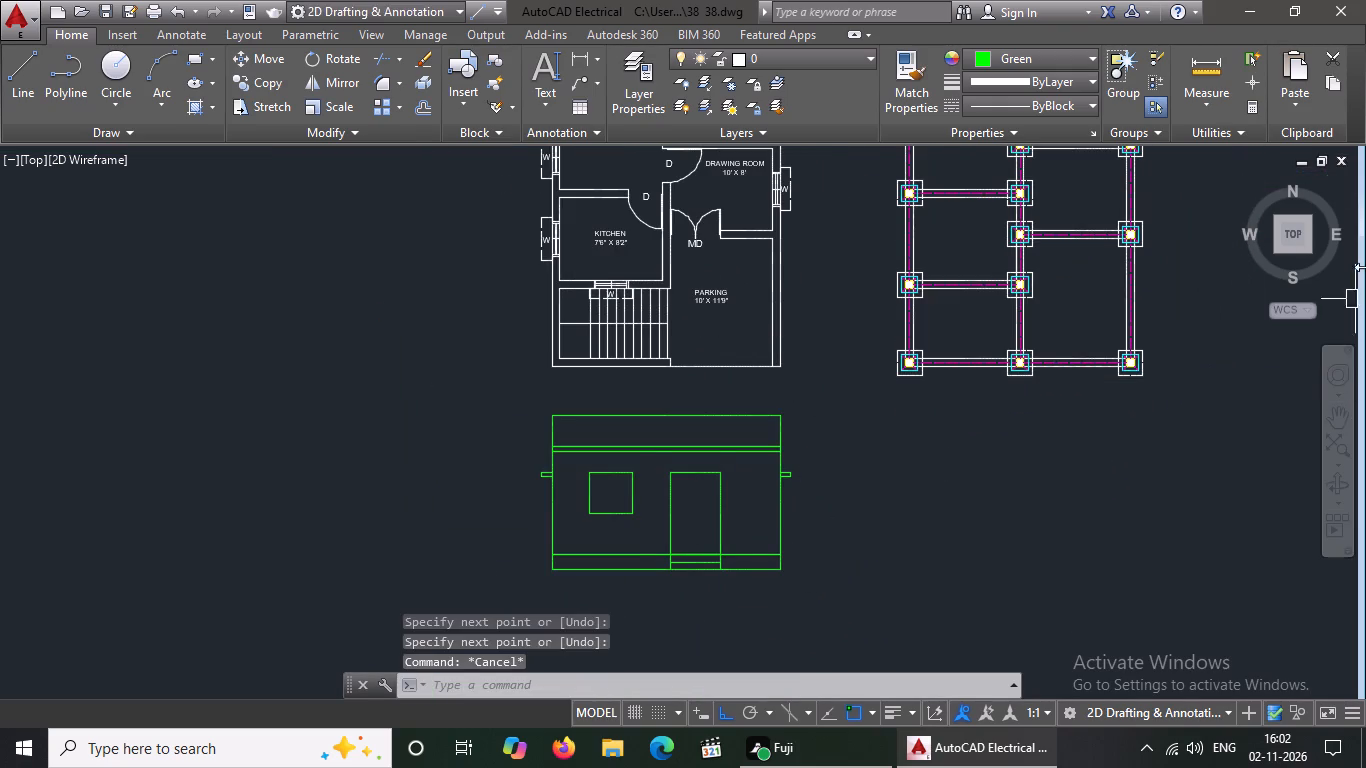
Set the object colour to ByBlock and draw a line across the main door (MD) opening along the floor plan's parking side.
click(1041, 49)
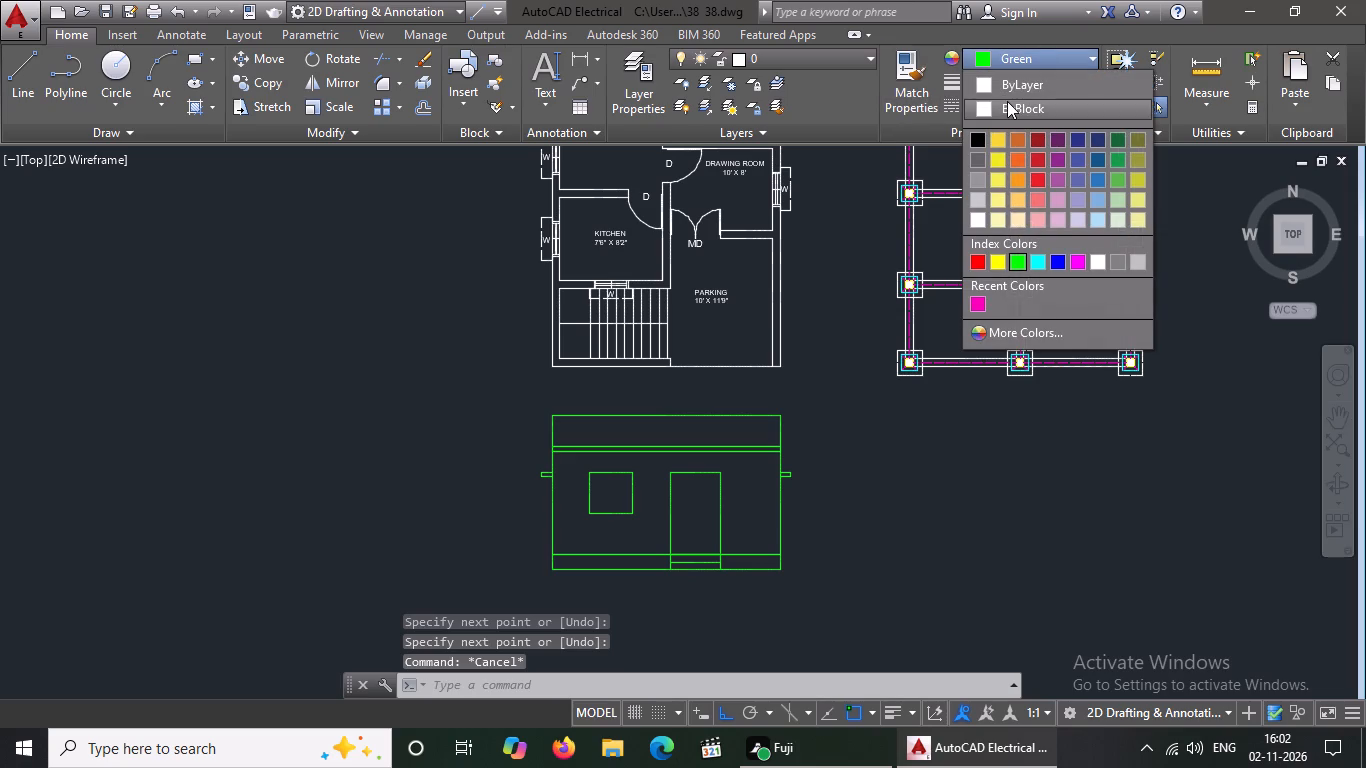
click(1007, 101)
click(29, 80)
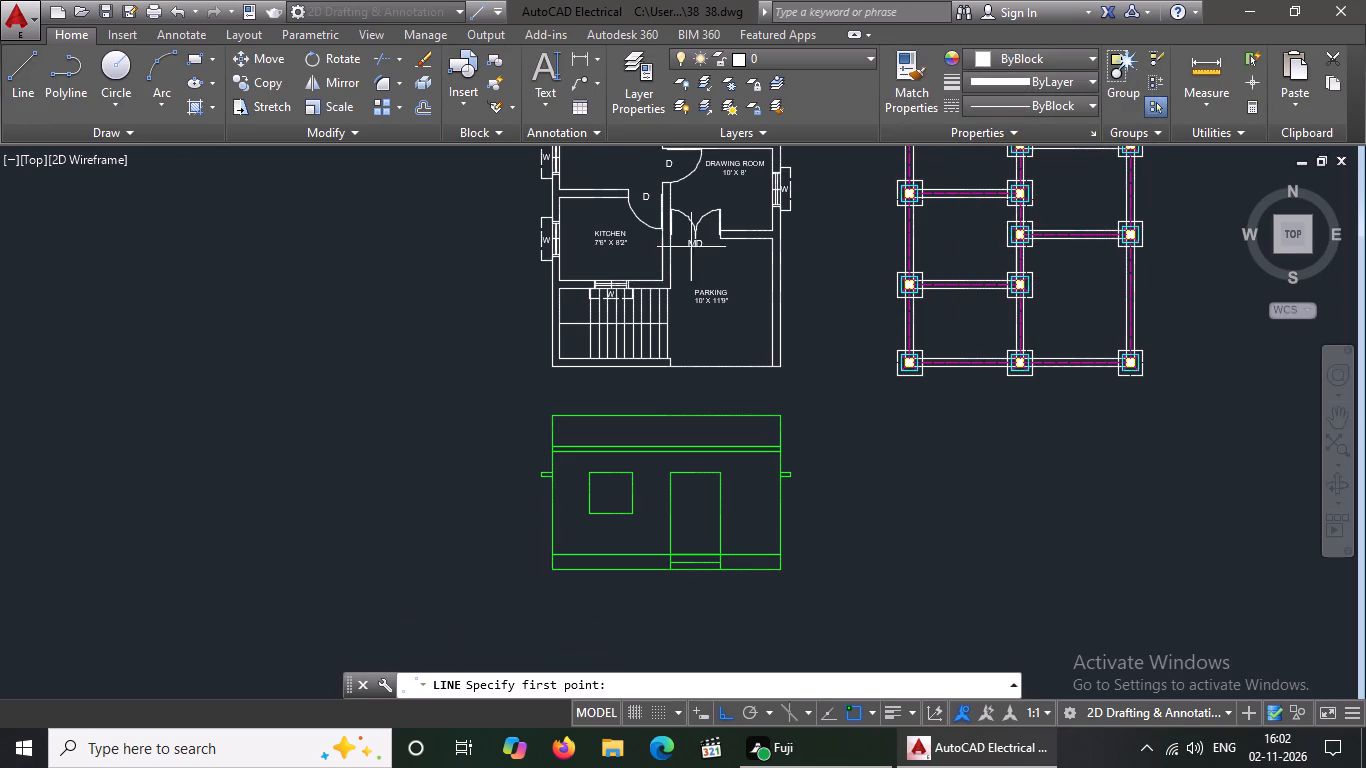
scroll(691, 246, up, 3)
click(807, 217)
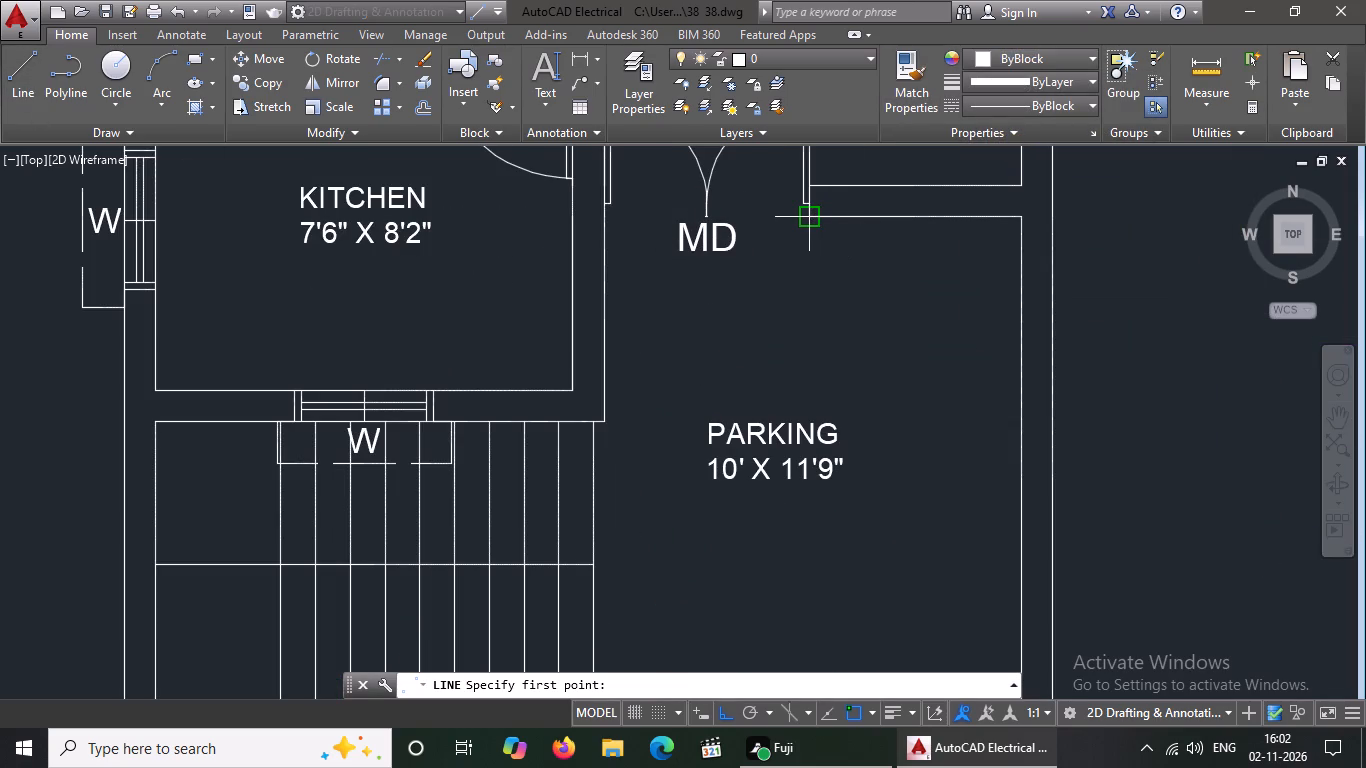
click(606, 216)
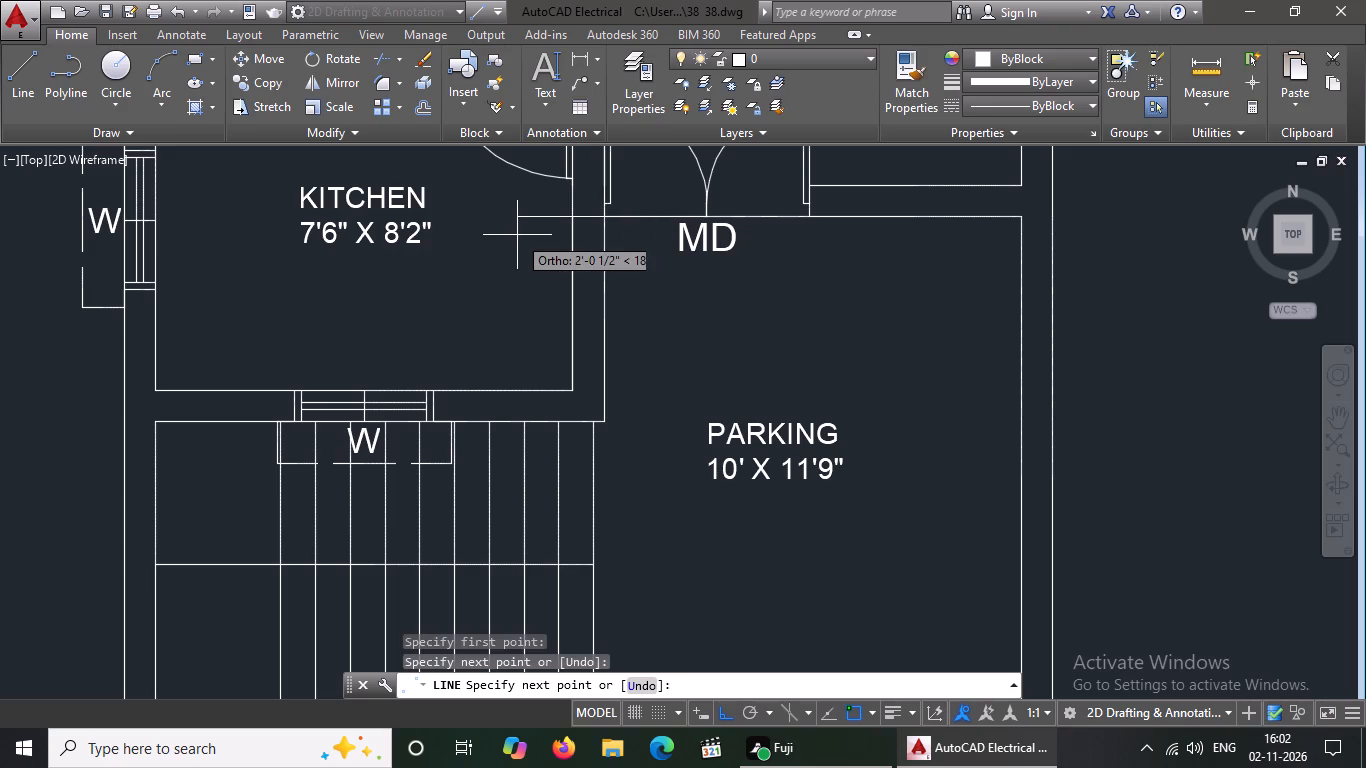
key(Escape)
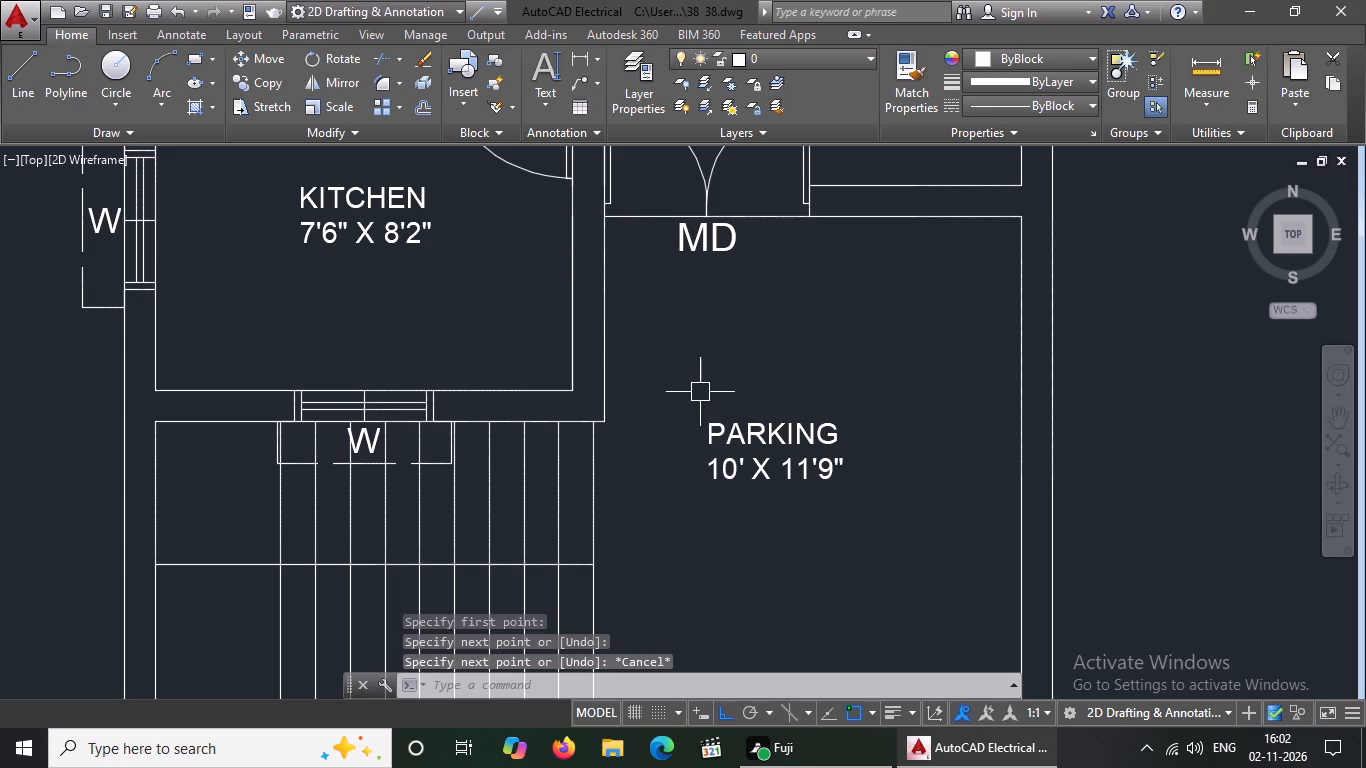
key(Escape)
Offset the line across the main door opening twice by 9" towards the parking area to form the plan's step lines.
key(o)
key(Return)
text(9")
key(Return)
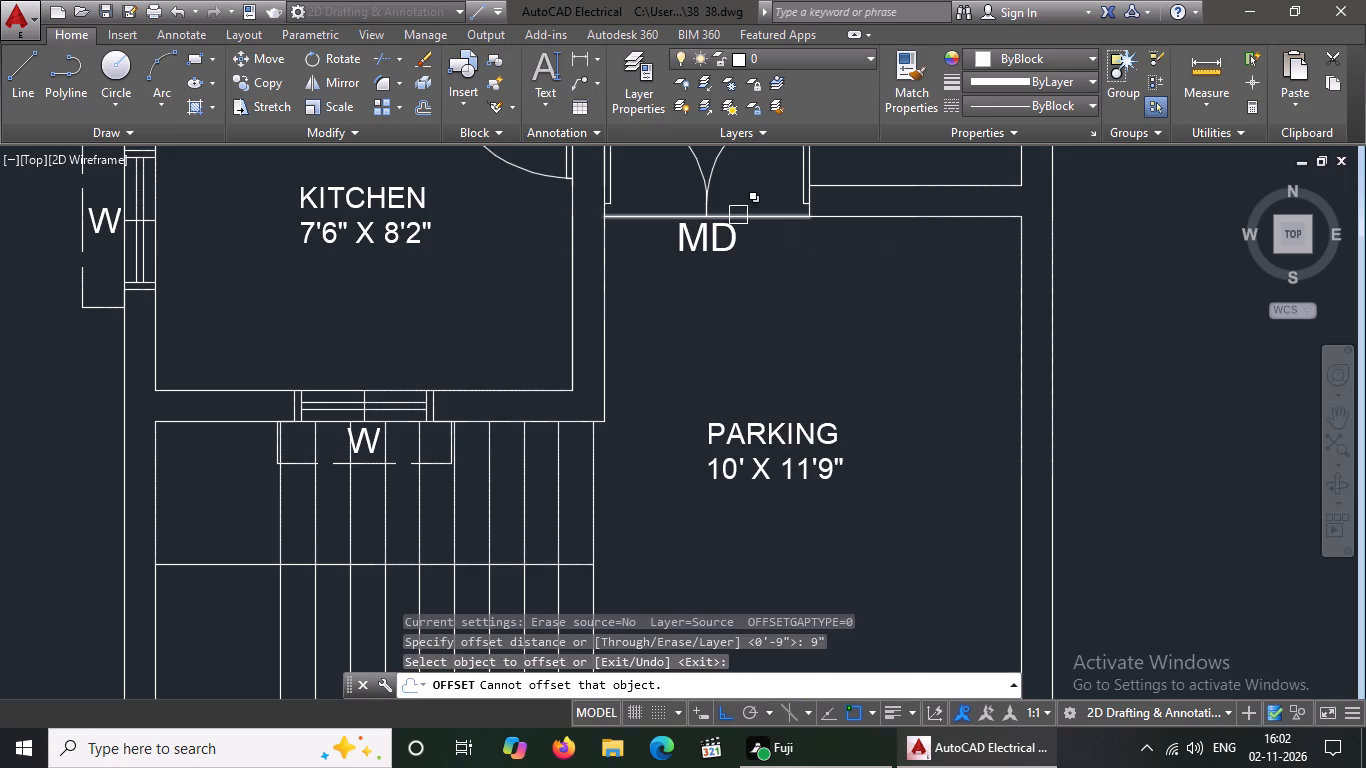
click(744, 217)
click(767, 304)
click(767, 248)
click(744, 350)
scroll(744, 350, down, 1)
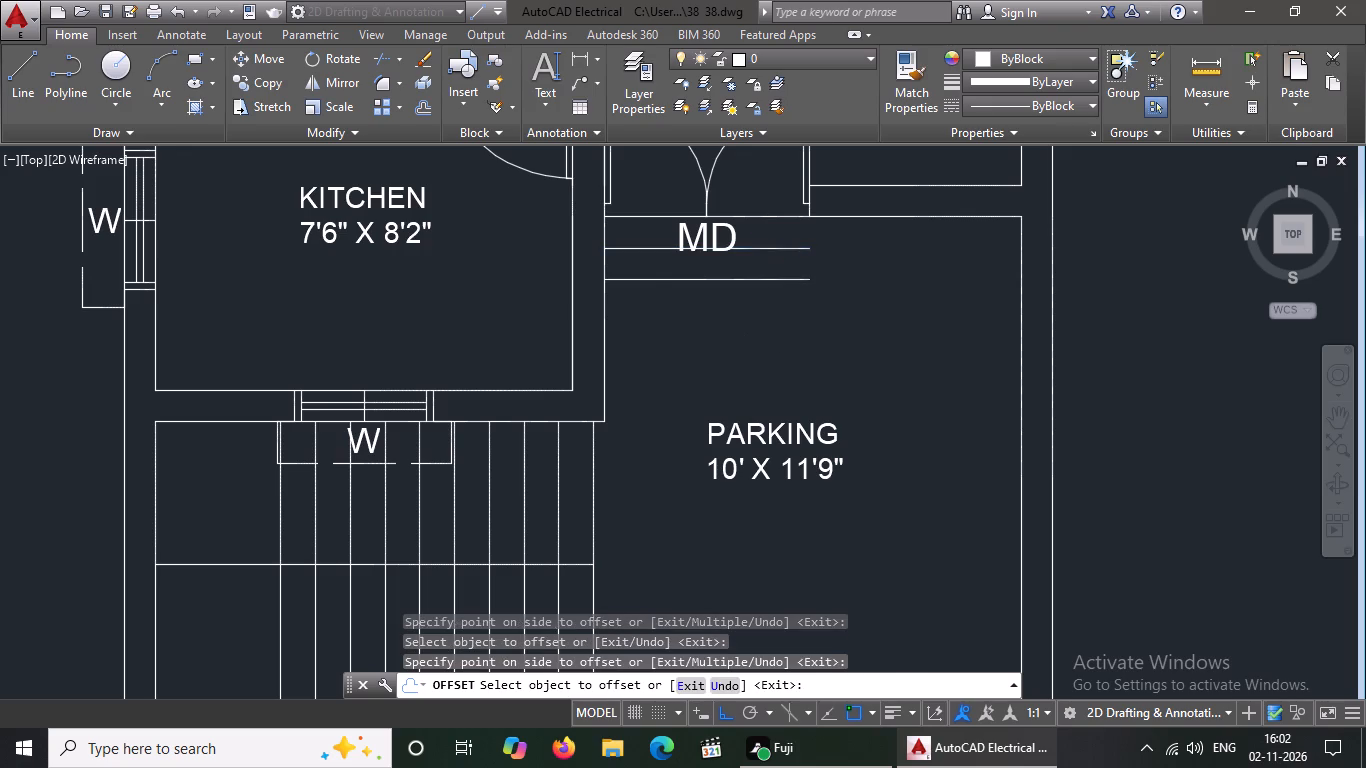
key(Escape)
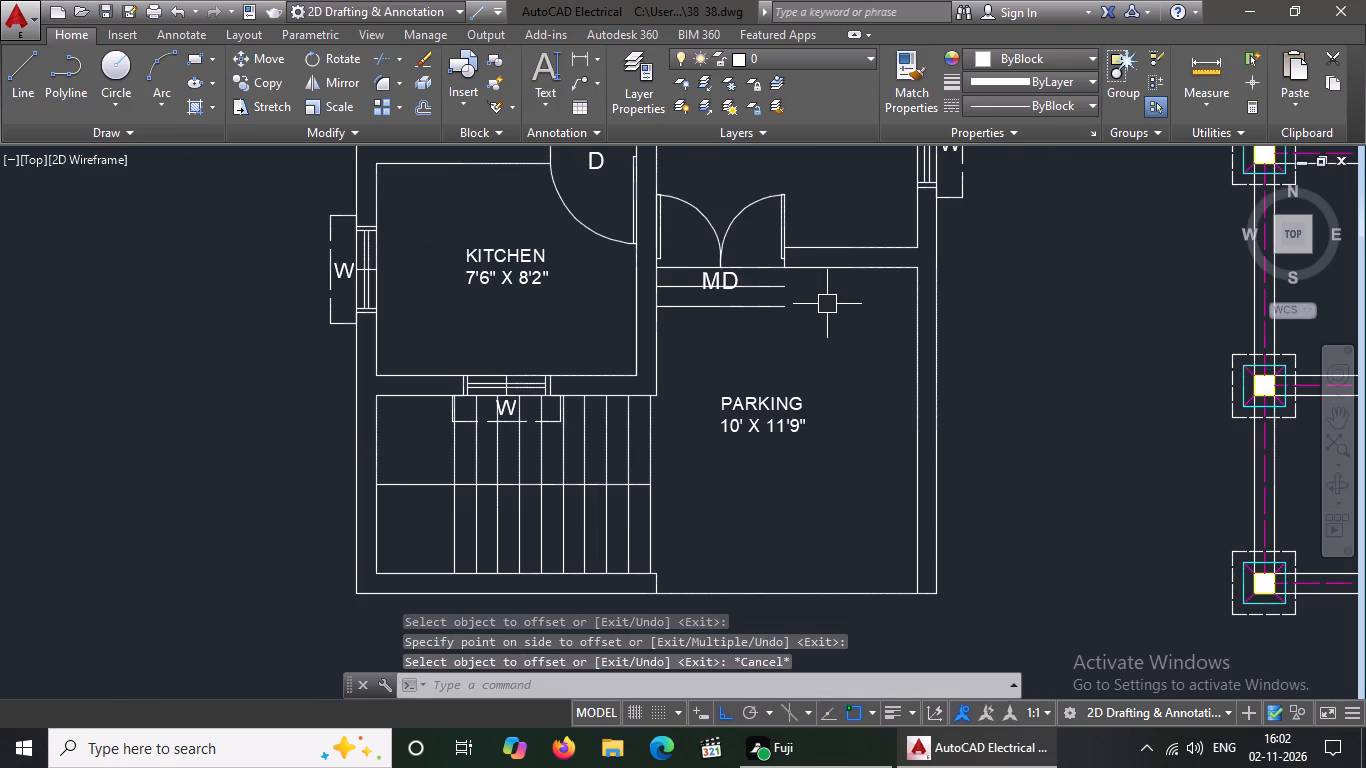
Move the MD label up off the new step lines into the main door opening.
scroll(754, 275, up, 2)
click(661, 280)
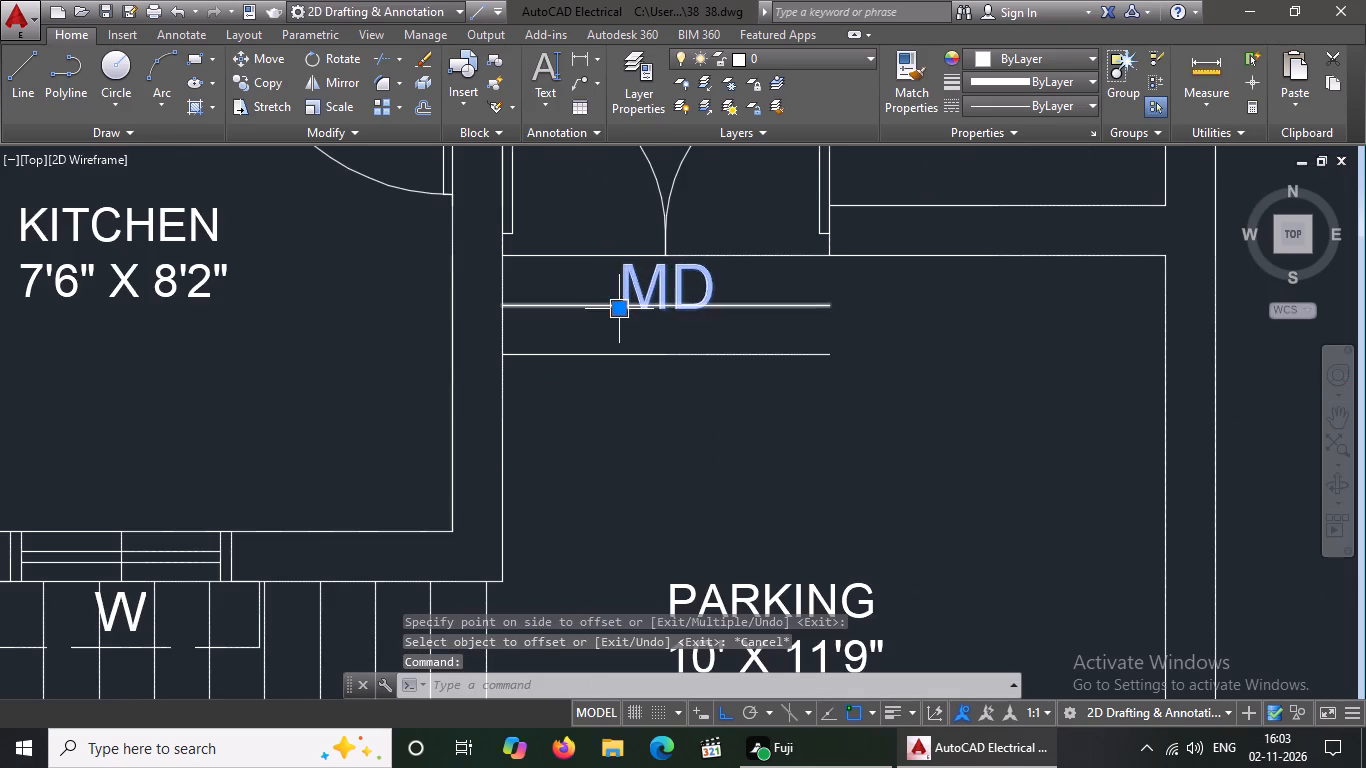
click(621, 313)
click(615, 243)
scroll(622, 266, down, 2)
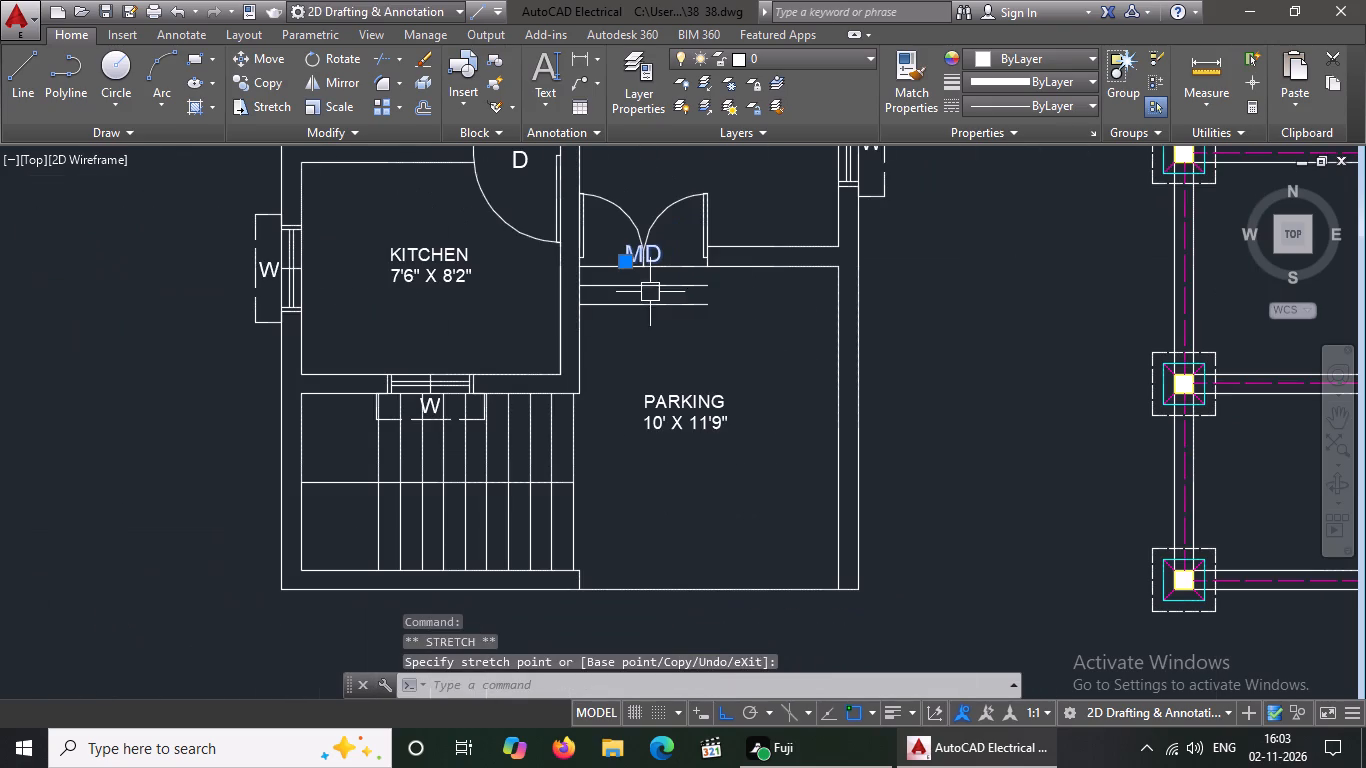
key(Escape)
Draw a vertical line about 1'-6" long from the door opening's corner to the outer step line, closing the steps' open end.
key(l)
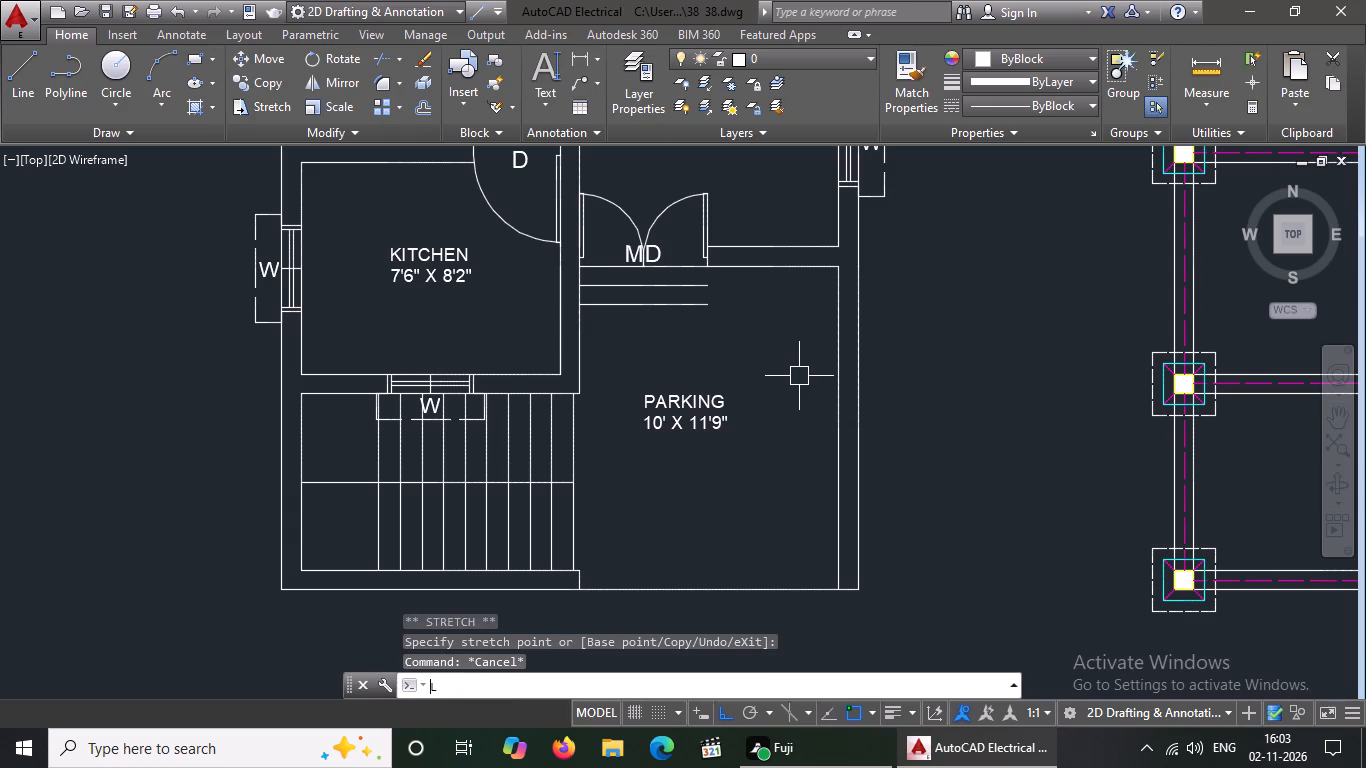
key(Return)
scroll(758, 287, up, 3)
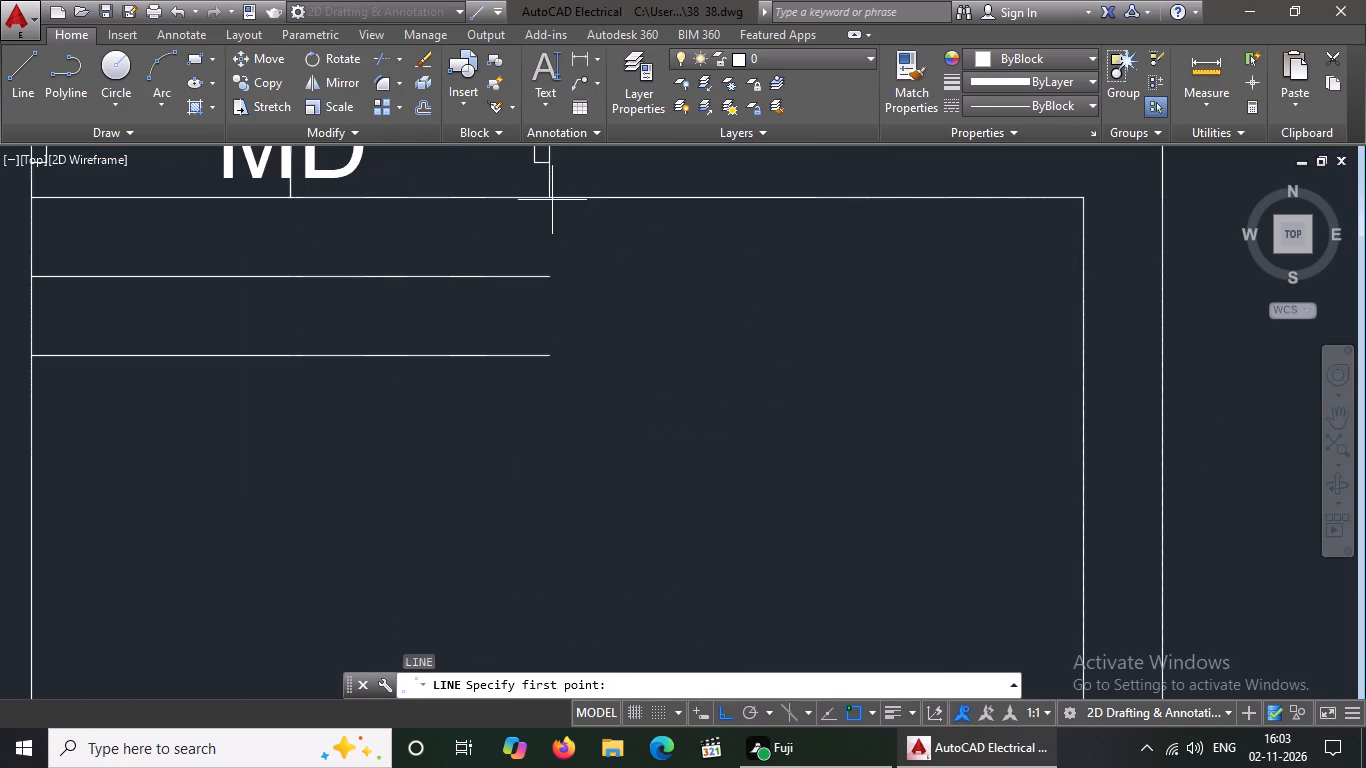
click(551, 194)
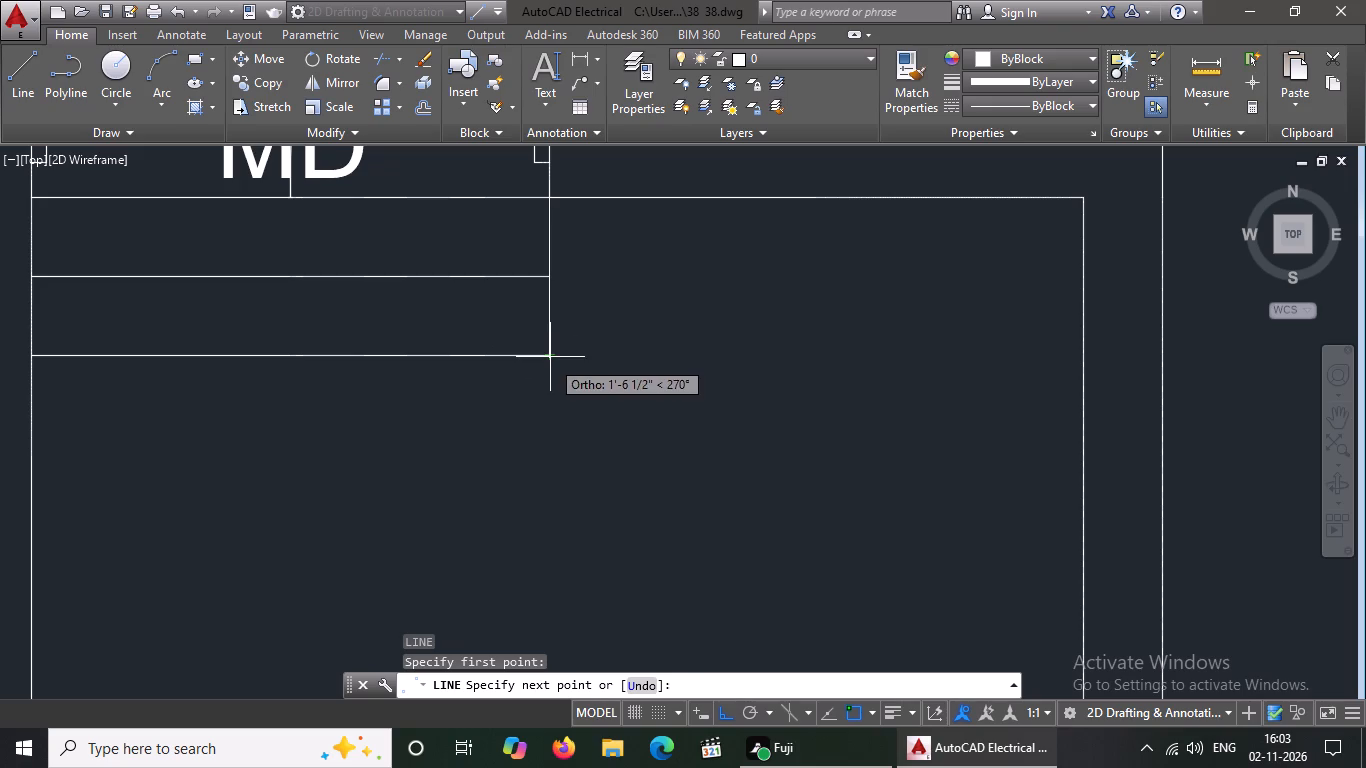
click(548, 355)
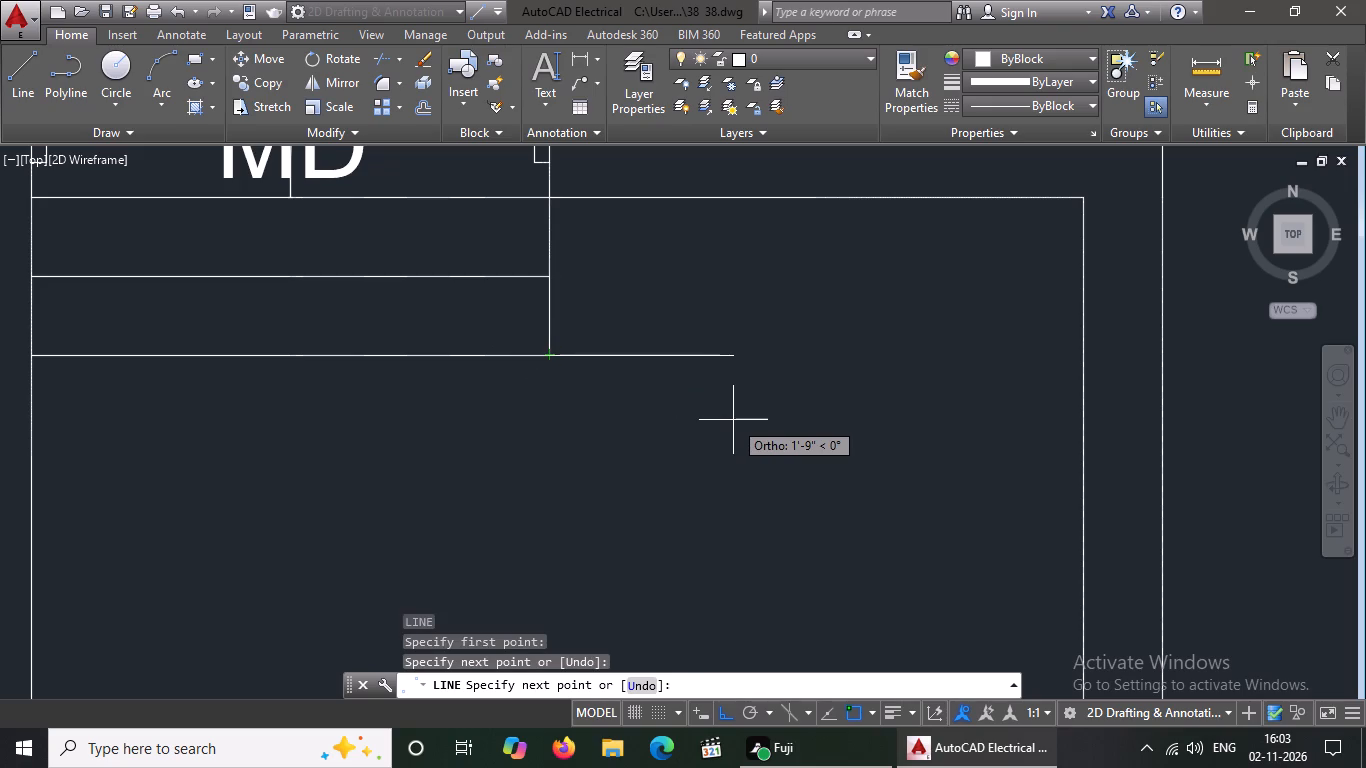
key(Escape)
scroll(757, 402, down, 2)
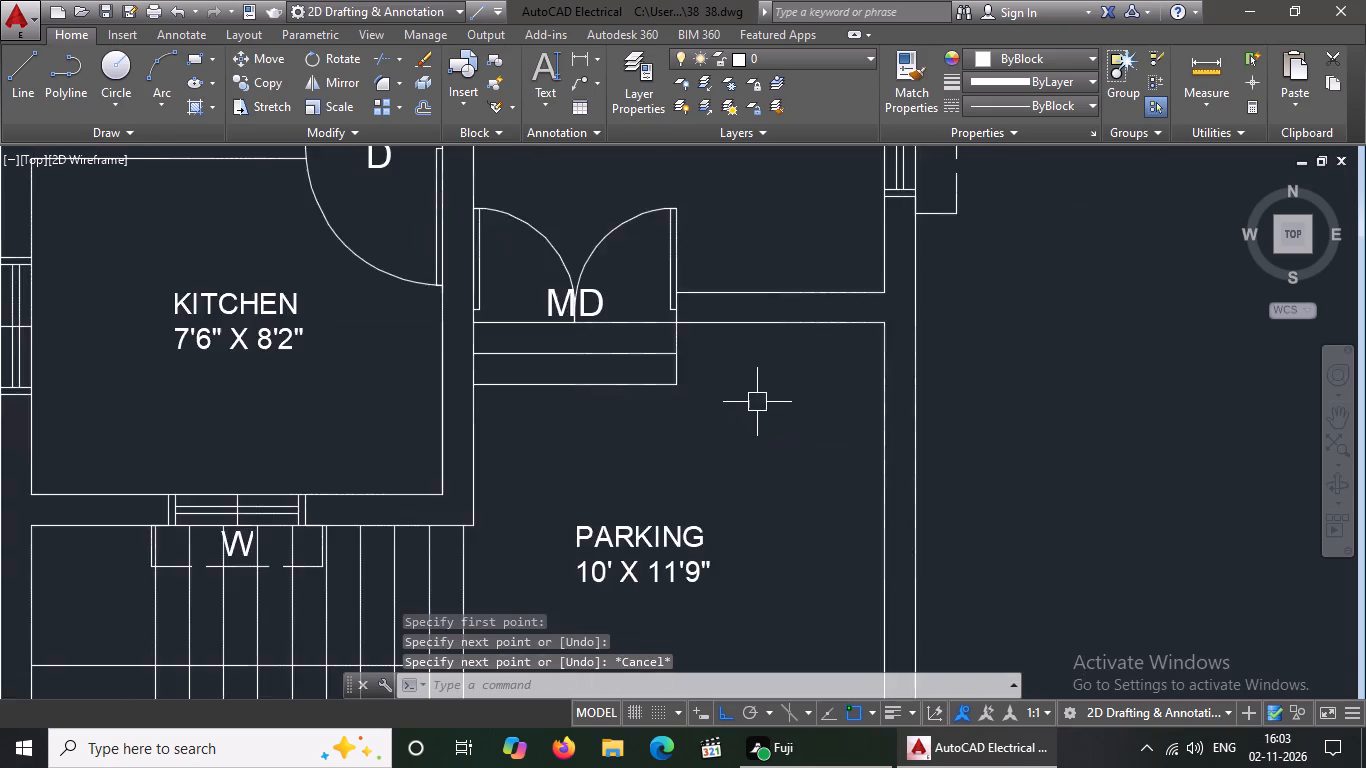
Open the tool palettes and insert the Imperial Door Elevation block in the empty space beside the green front elevation.
scroll(759, 402, down, 6)
scroll(779, 508, up, 2)
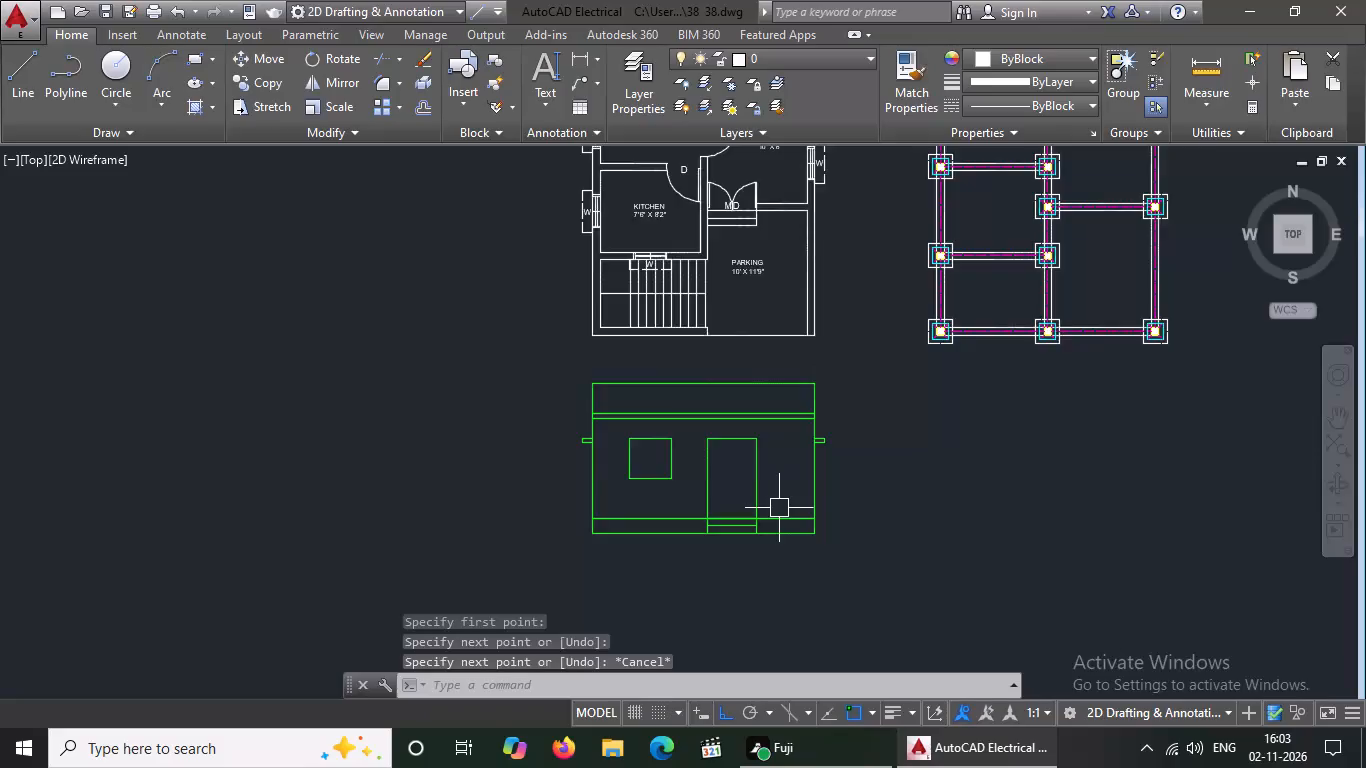
scroll(778, 508, up, 2)
scroll(898, 426, down, 2)
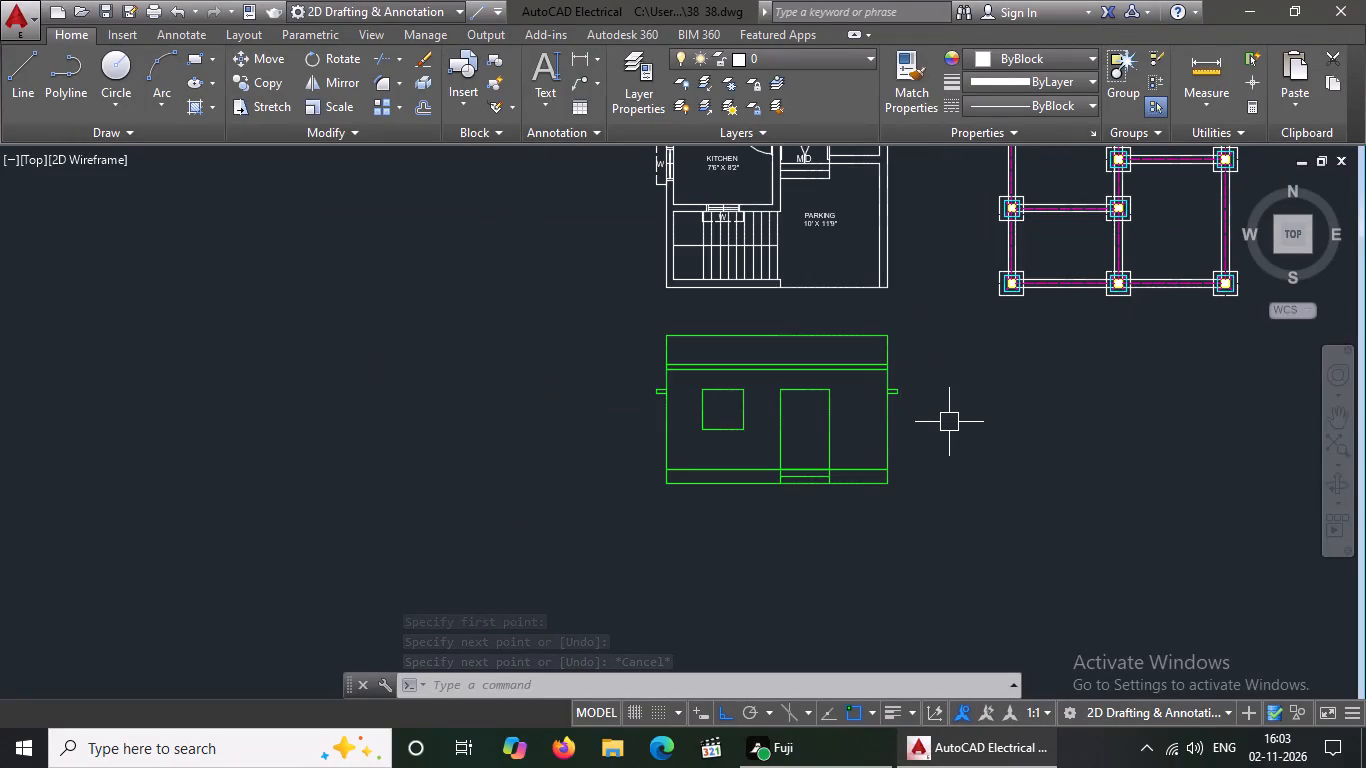
key(Escape)
text(TP)
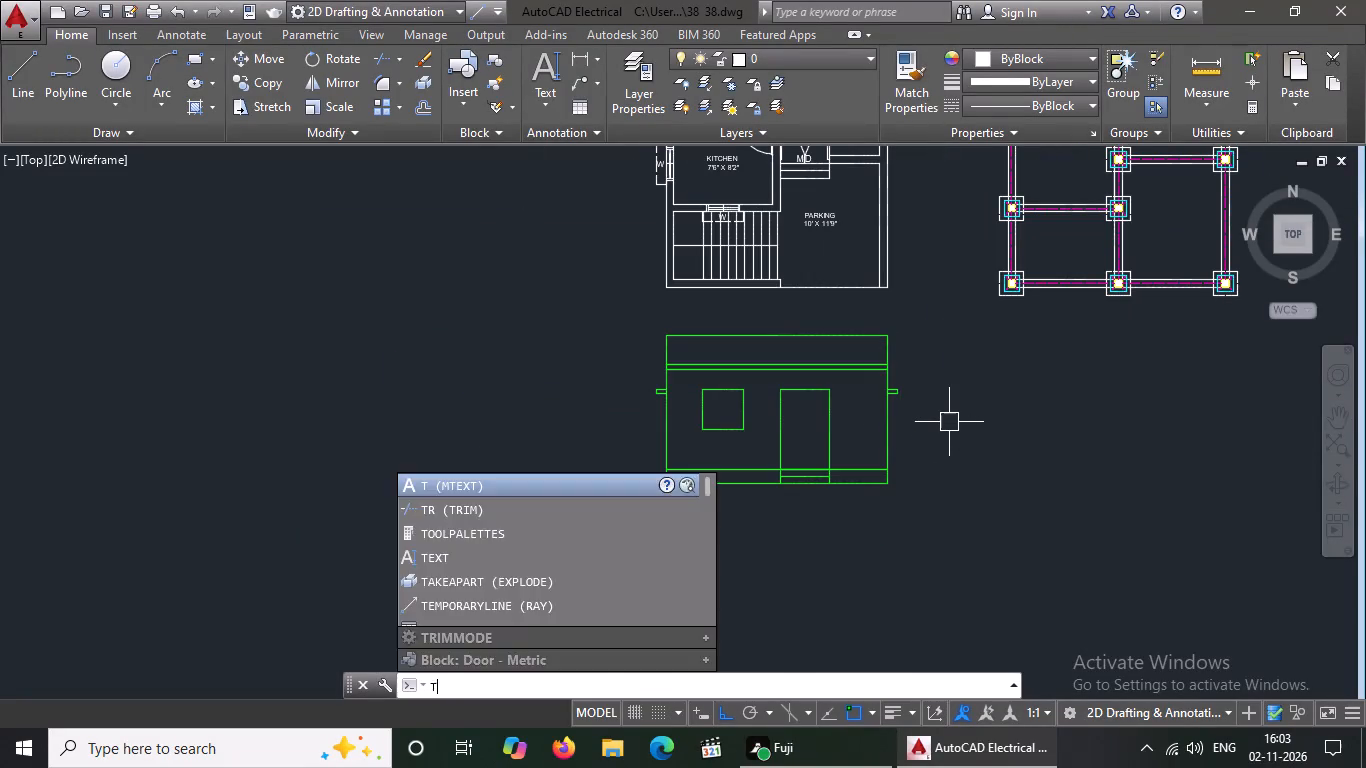
key(space)
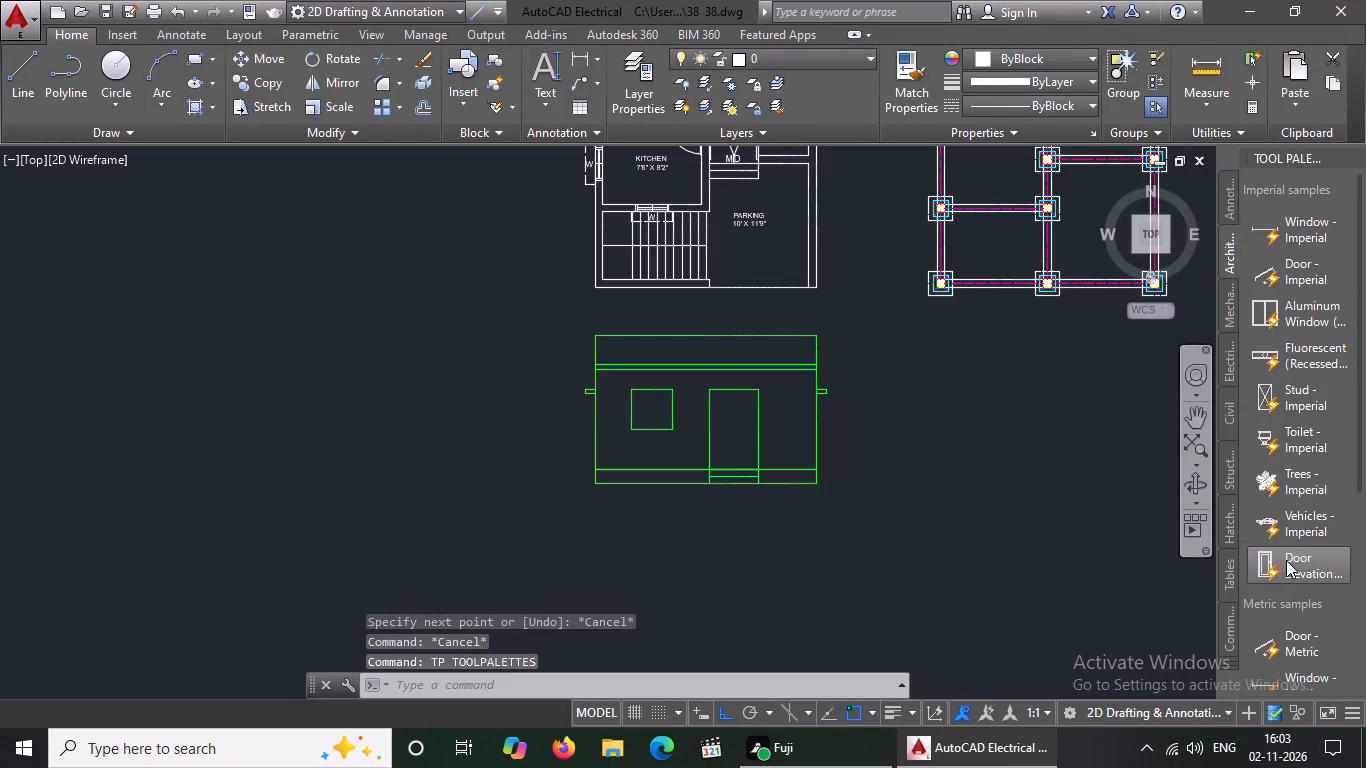
drag(1286, 560, 927, 497)
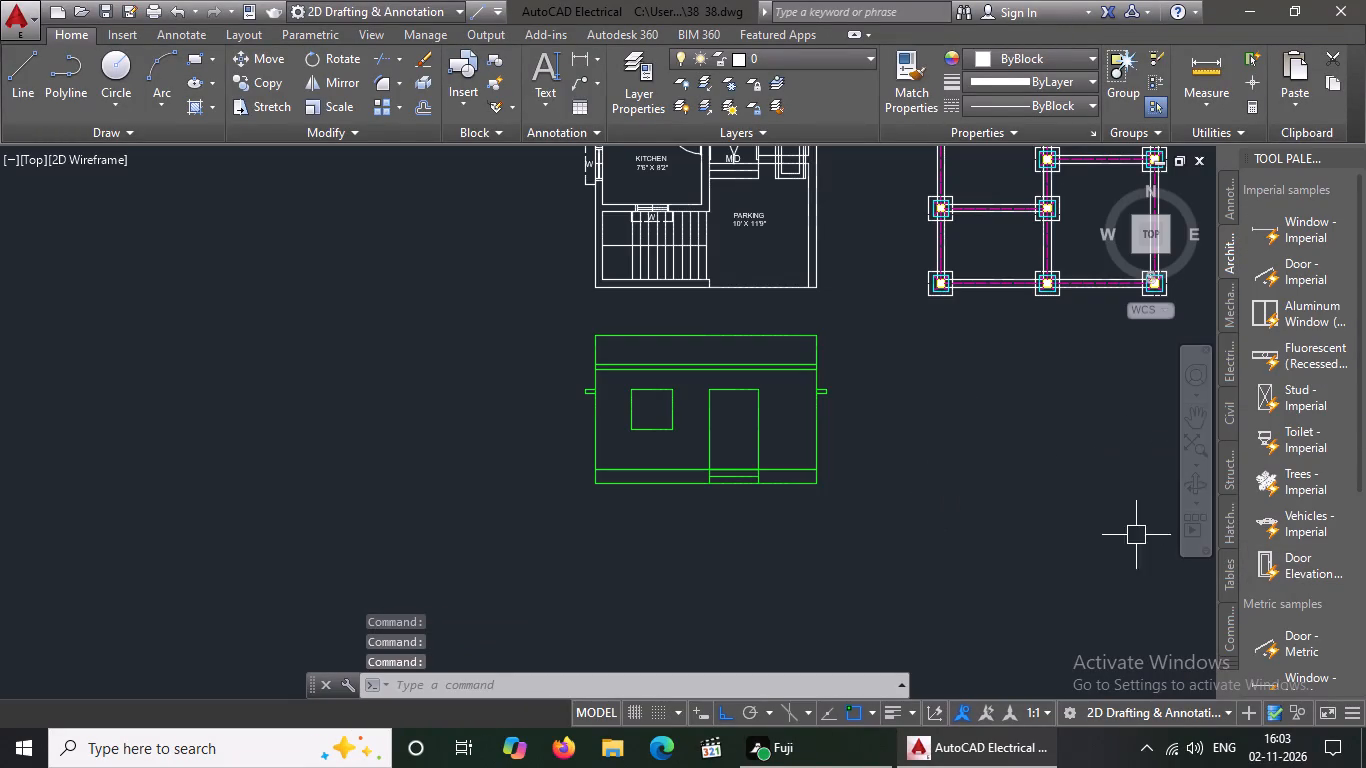
drag(1304, 569, 1002, 512)
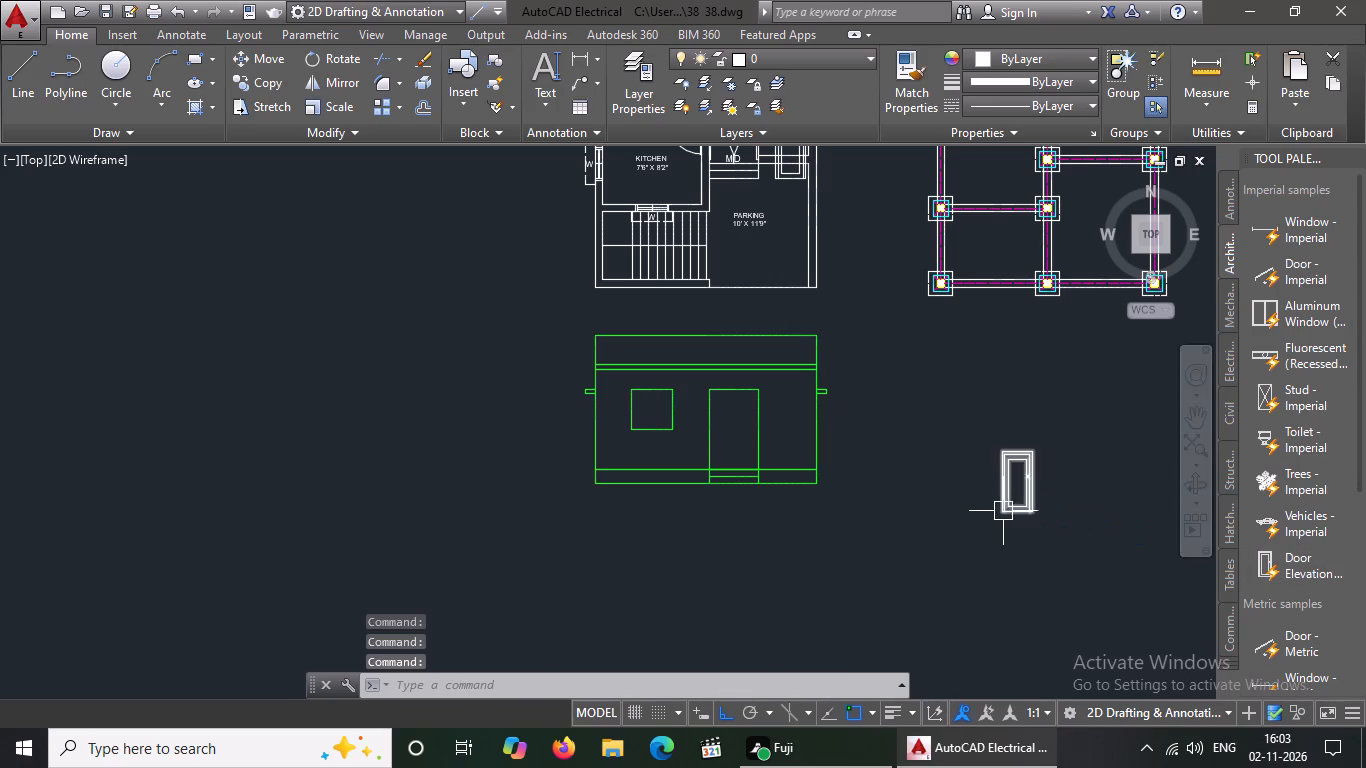
Insert the Imperial Aluminum Window elevation block in the empty space beside the green front elevation.
drag(1288, 298, 915, 373)
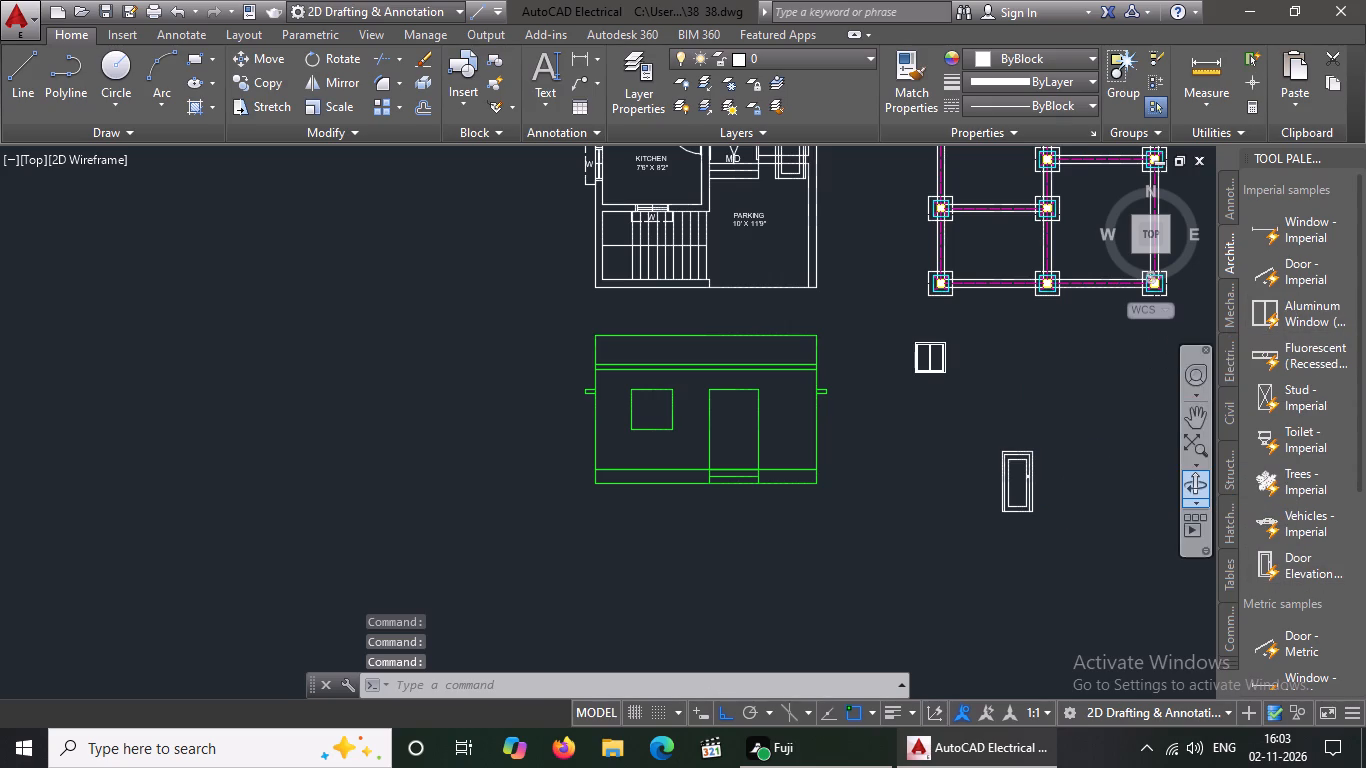
click(1352, 149)
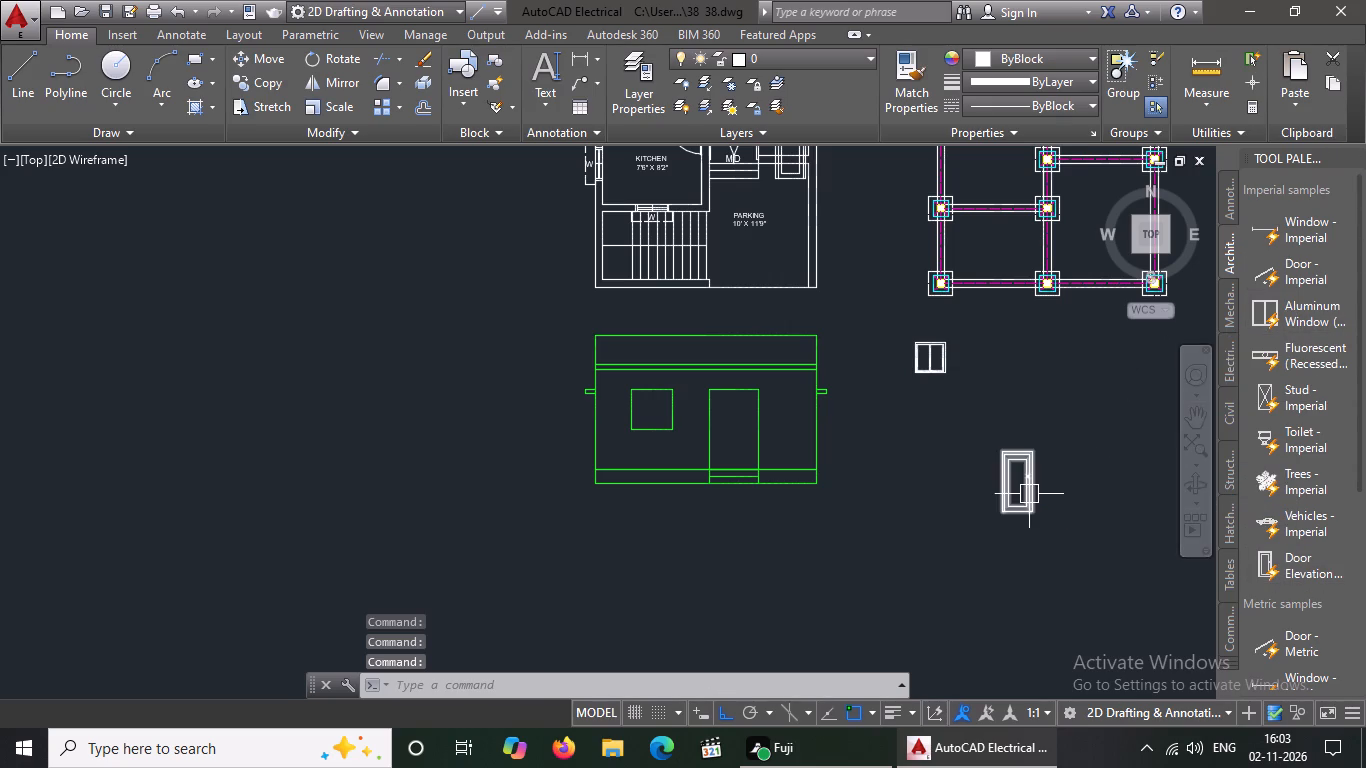
Stretch the inserted door elevation block slightly wider and taller using its dynamic width and height grips.
click(1035, 496)
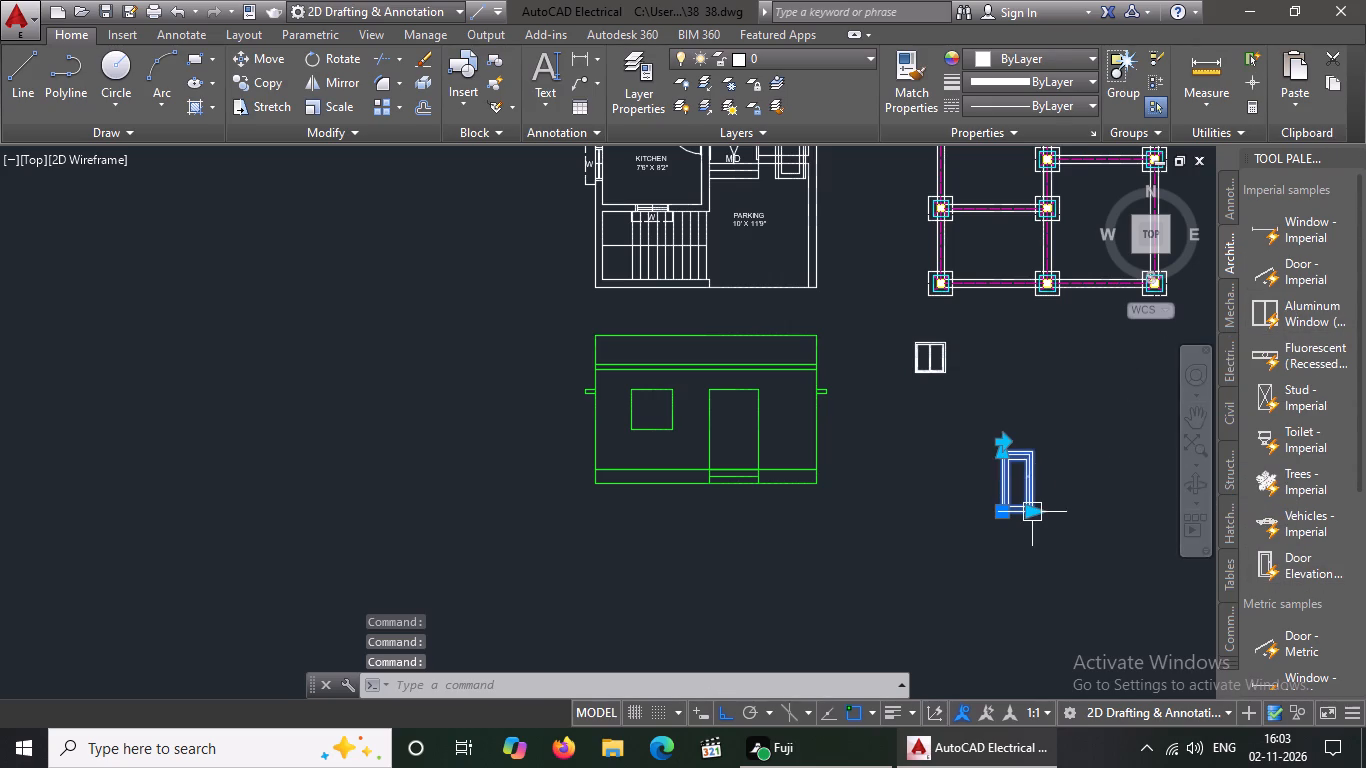
click(1034, 509)
click(1107, 509)
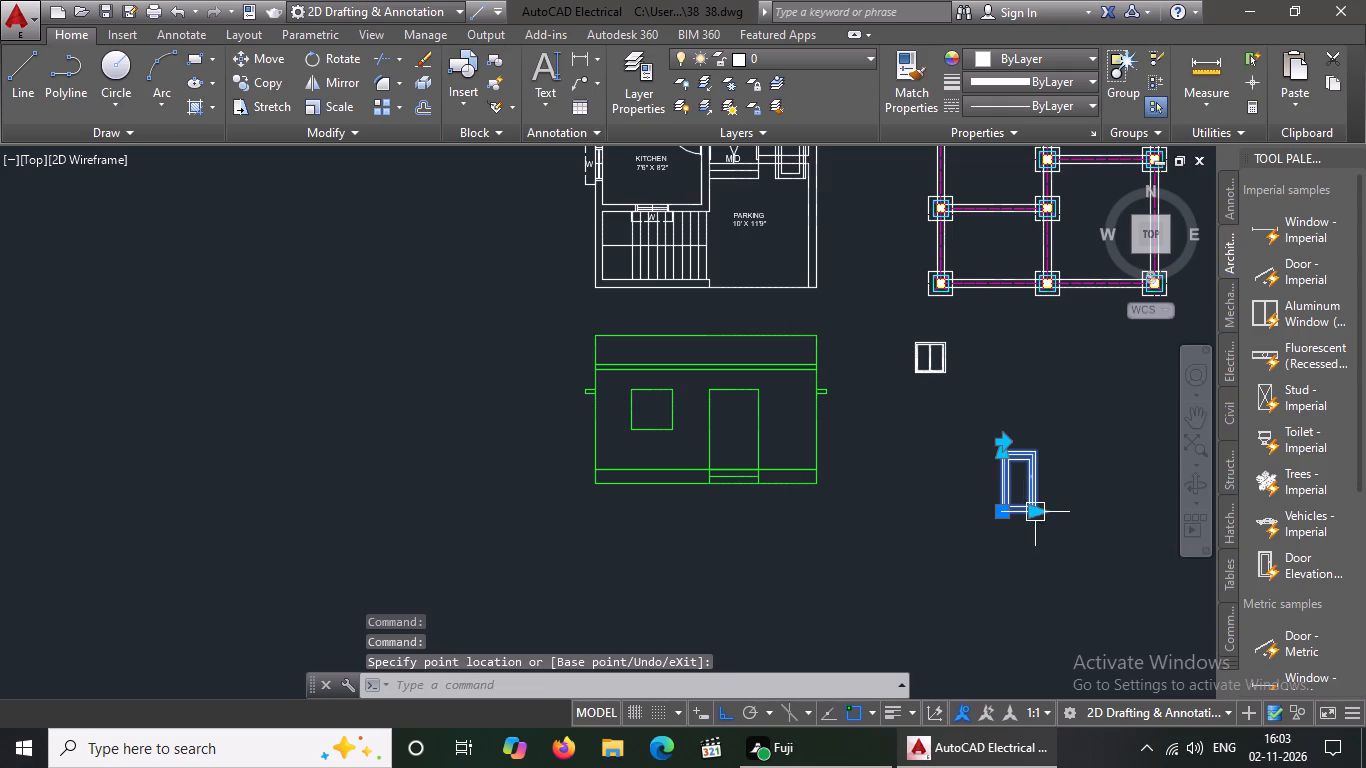
click(1034, 512)
click(1095, 512)
scroll(1008, 442, up, 3)
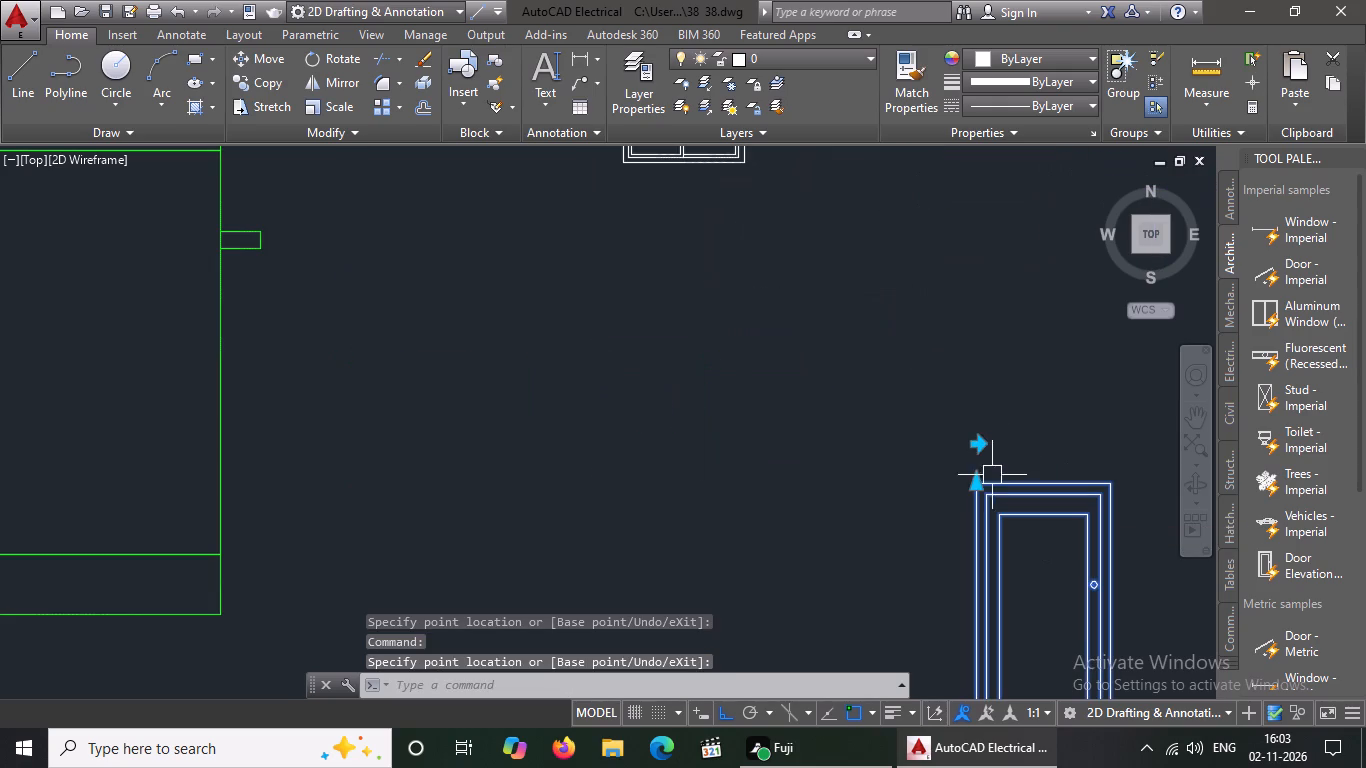
click(982, 485)
click(995, 411)
scroll(974, 373, down, 3)
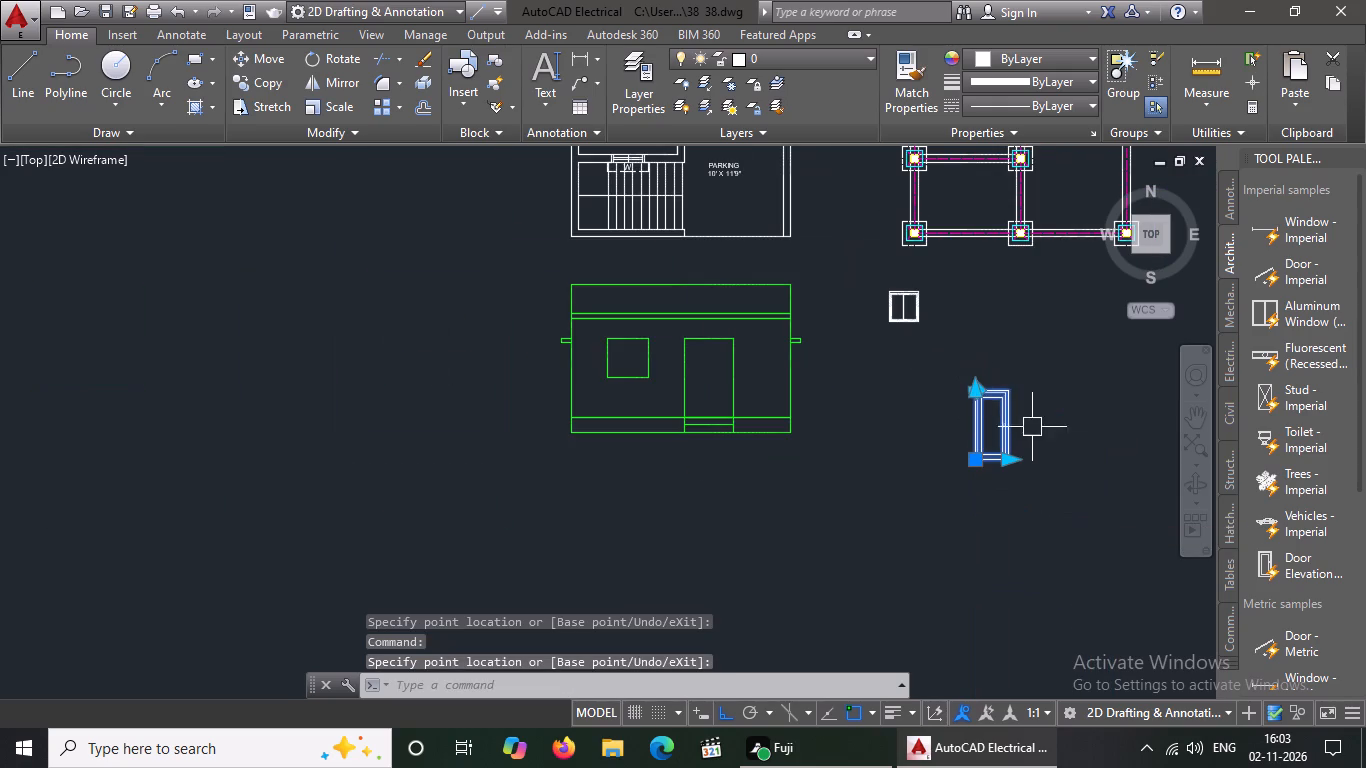
drag(1009, 463, 1018, 462)
click(1064, 463)
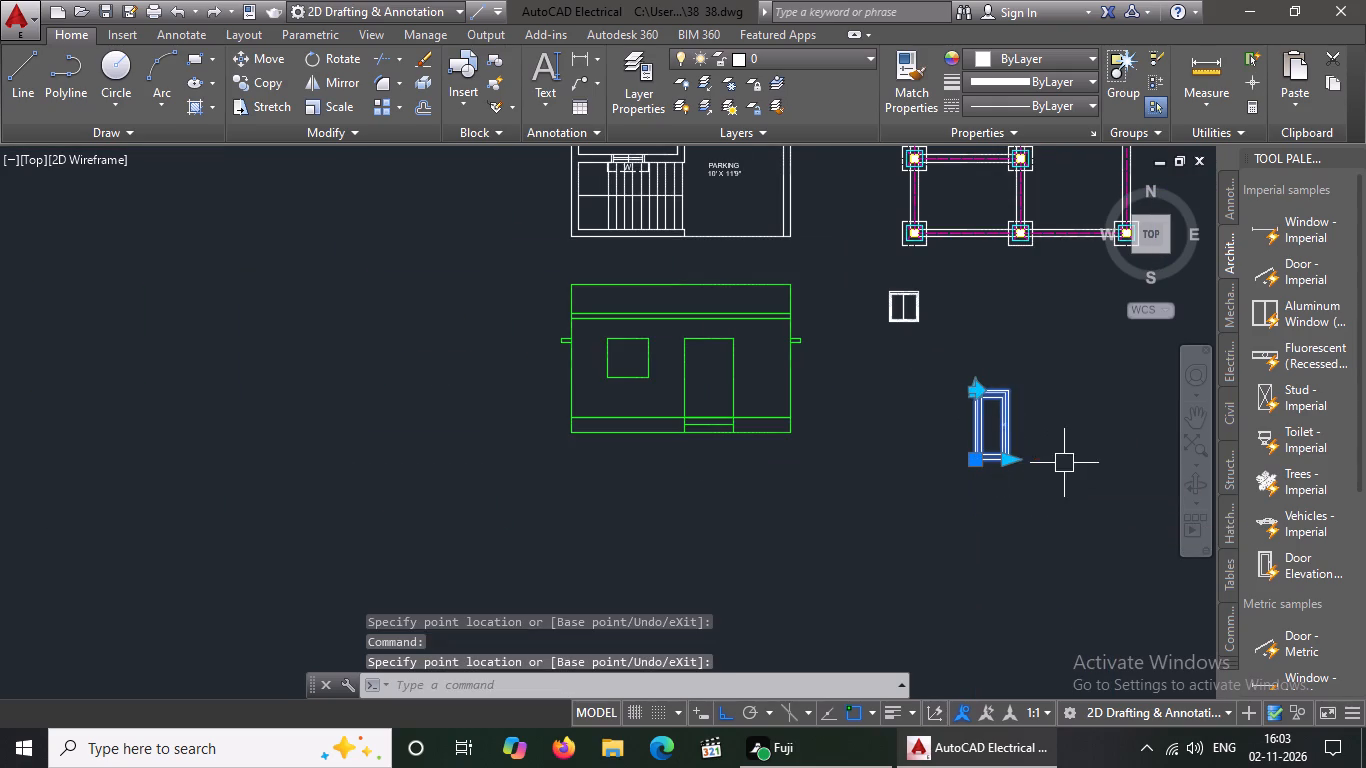
drag(1009, 460, 1053, 462)
click(1053, 462)
Turn Ortho off and move the door block inside the green door opening of the front elevation, just above the plinth.
click(974, 462)
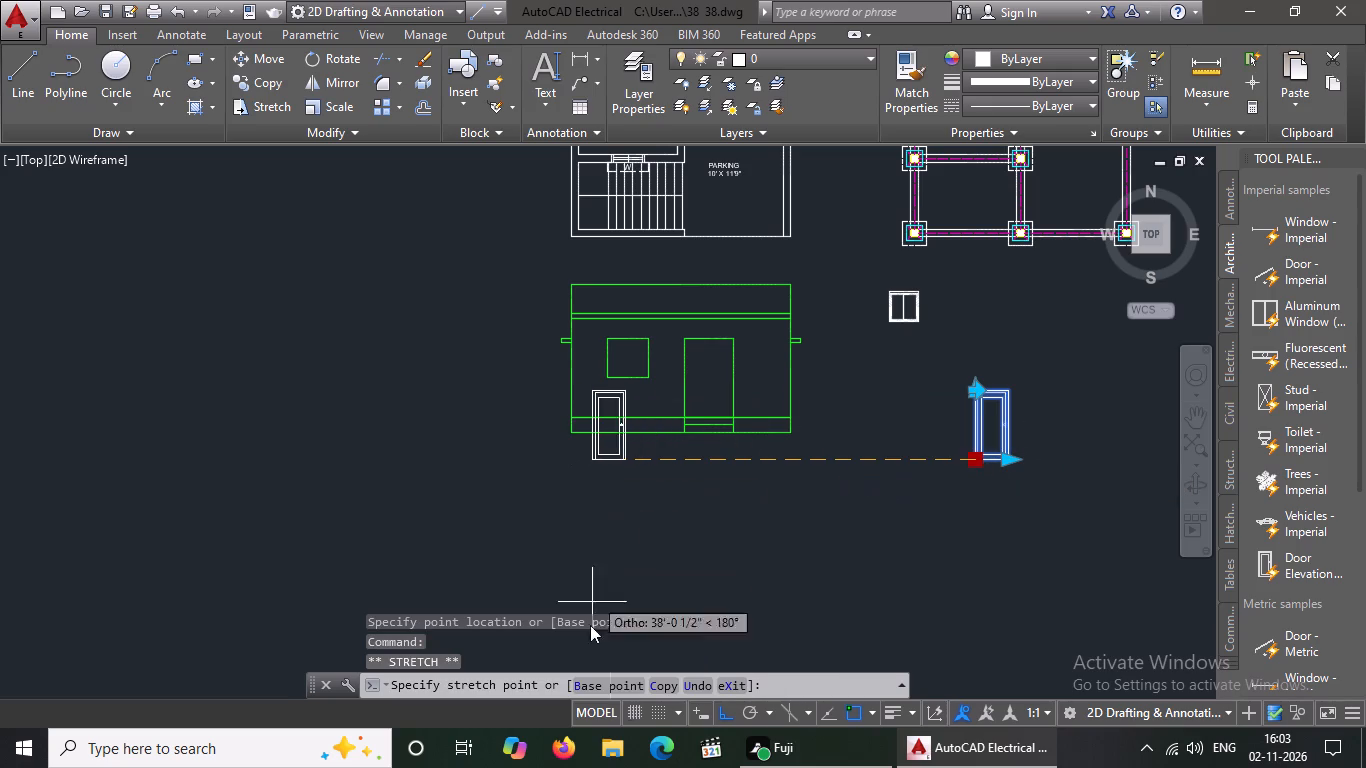
click(719, 708)
scroll(692, 442, up, 2)
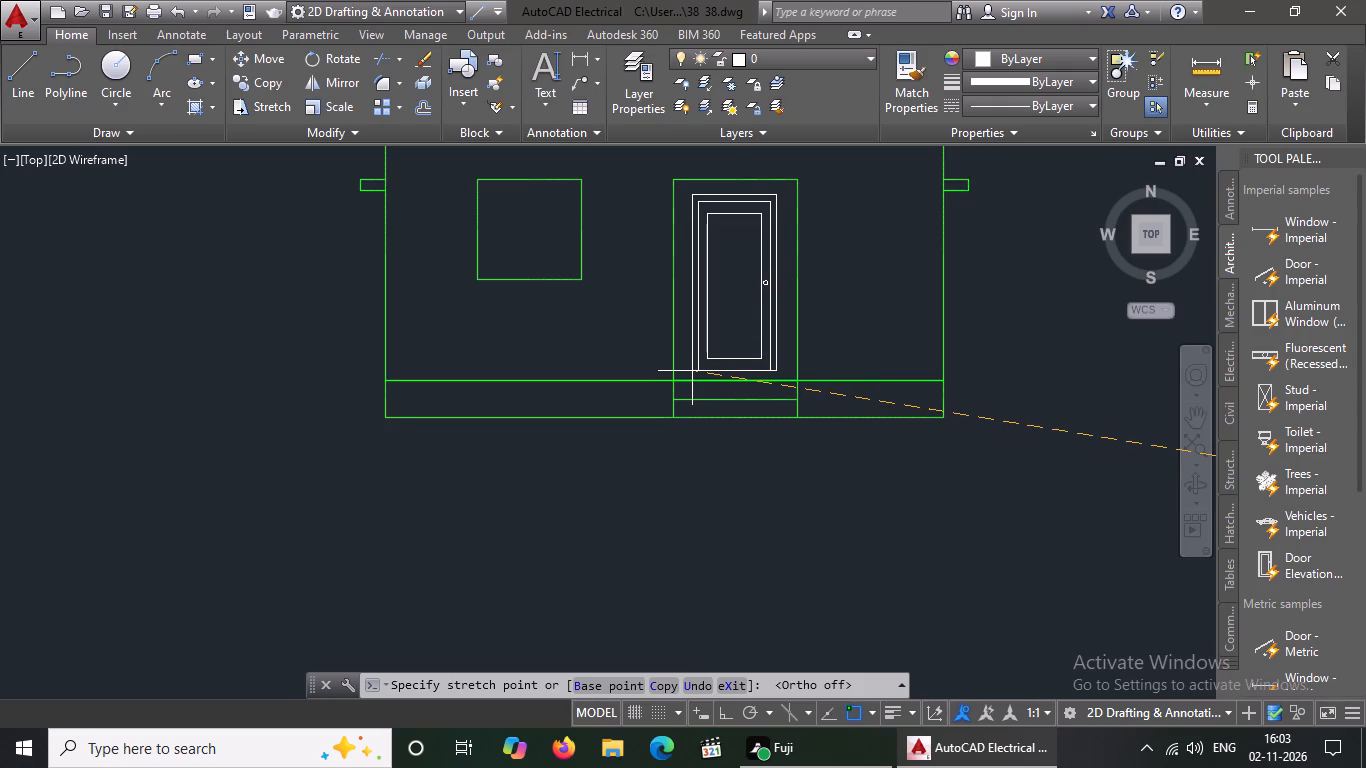
click(692, 369)
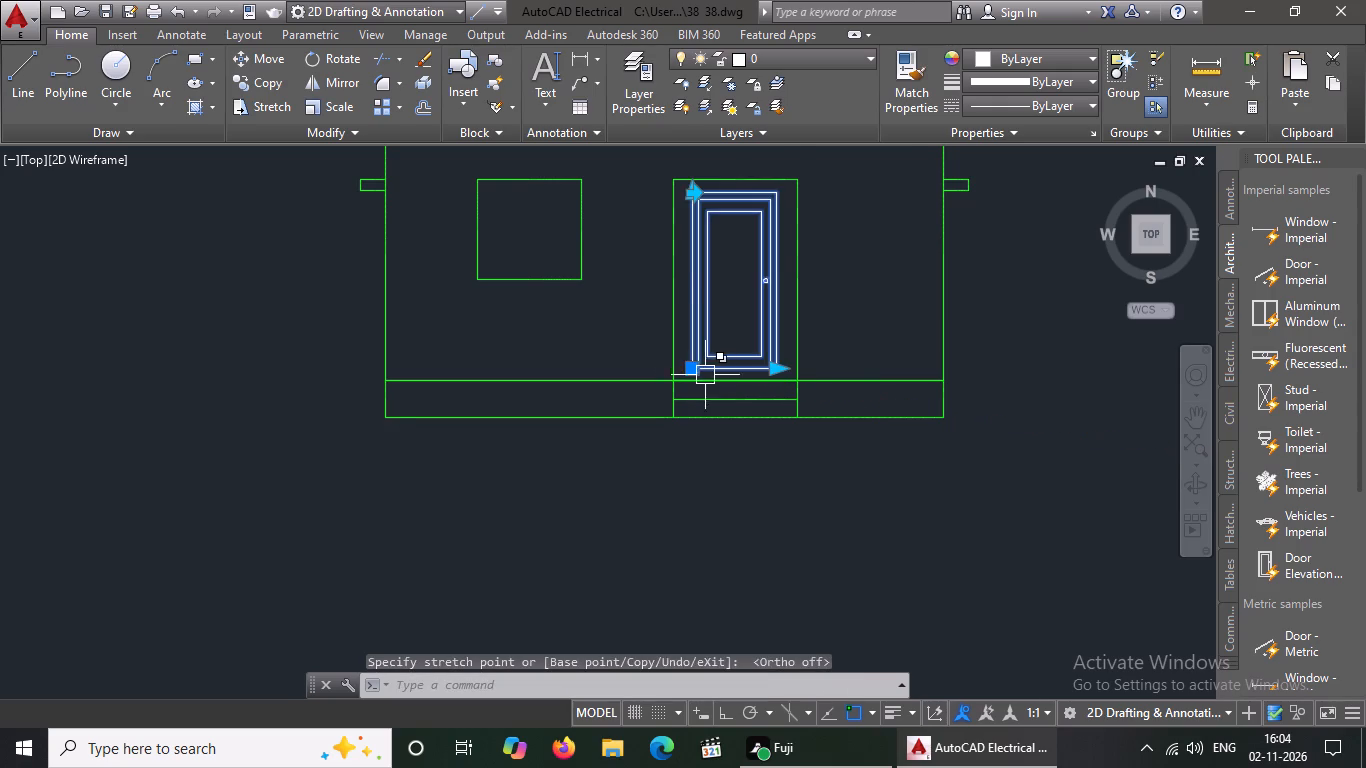
scroll(706, 375, down, 2)
key(Escape)
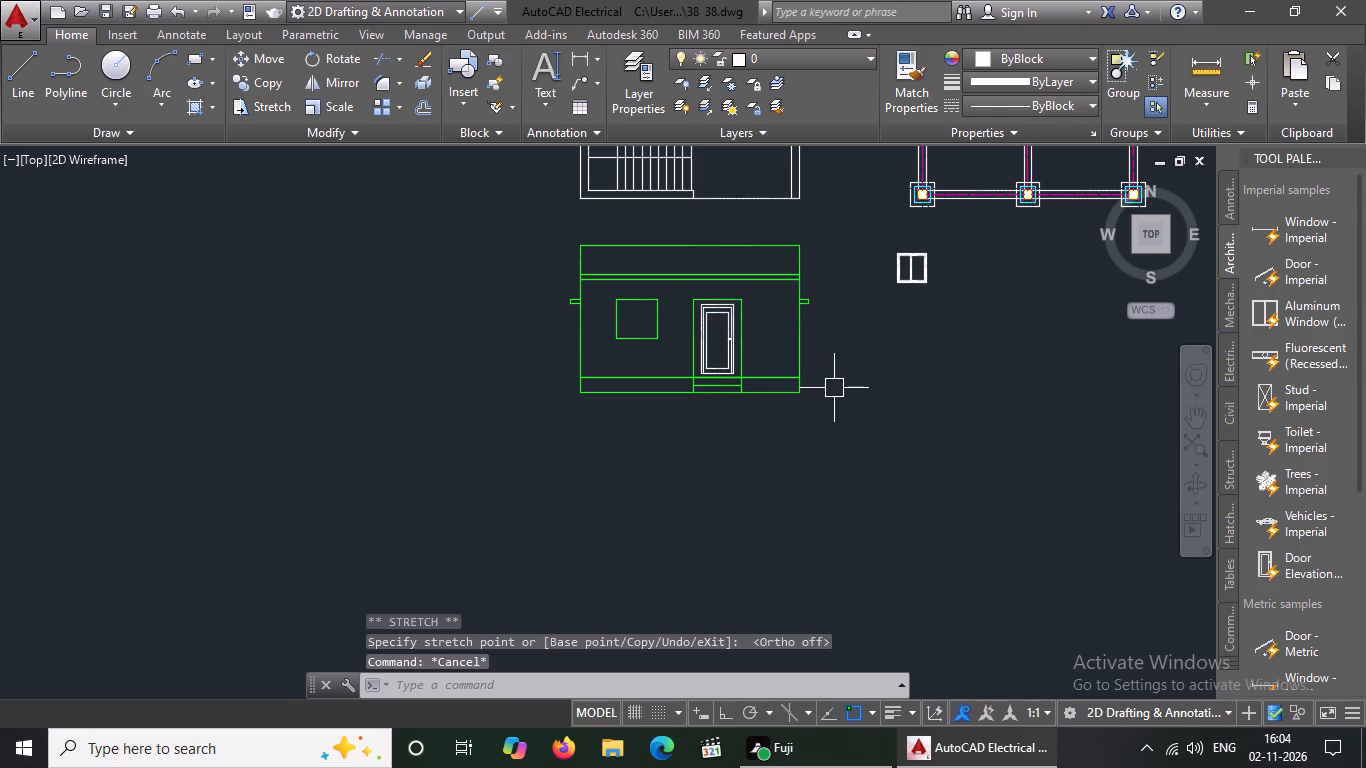
Move the aluminum window block inside the green window opening of the front elevation.
click(914, 278)
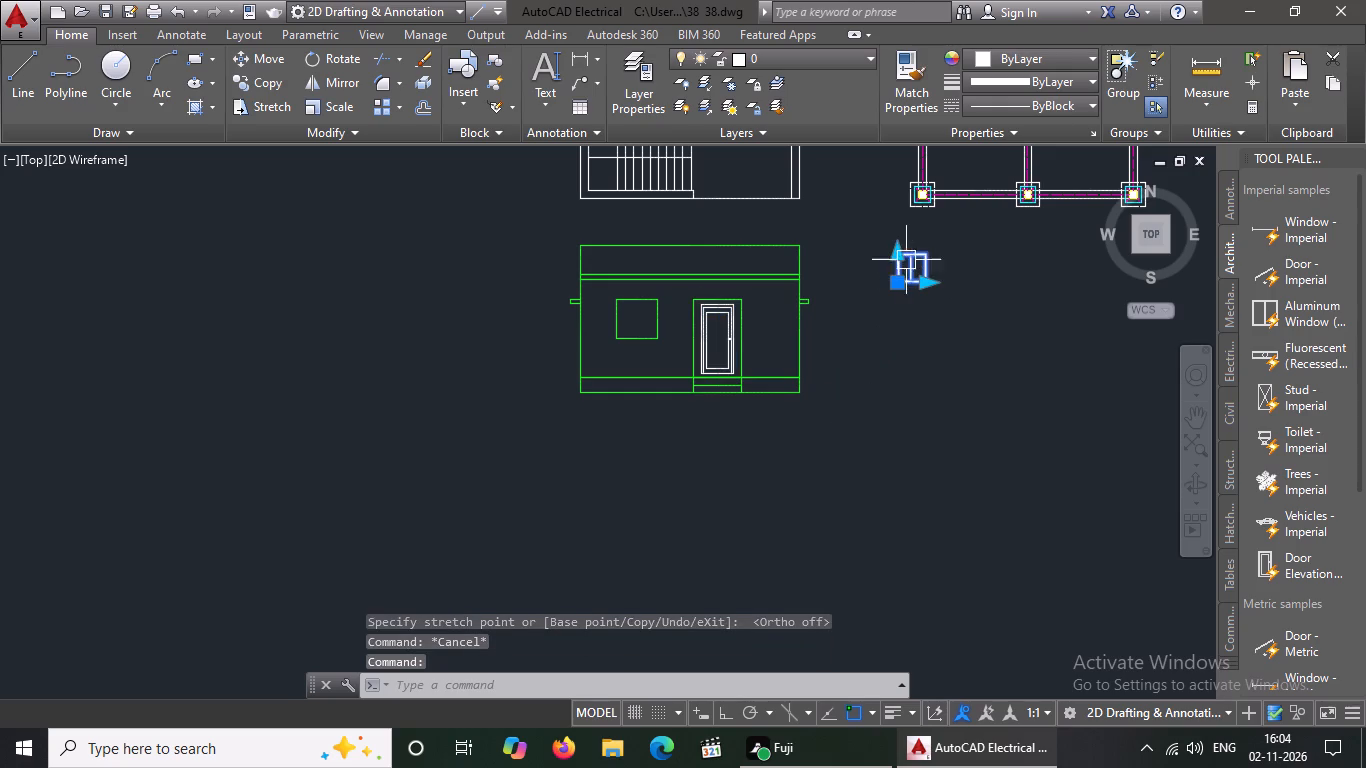
click(903, 283)
scroll(589, 330, up, 2)
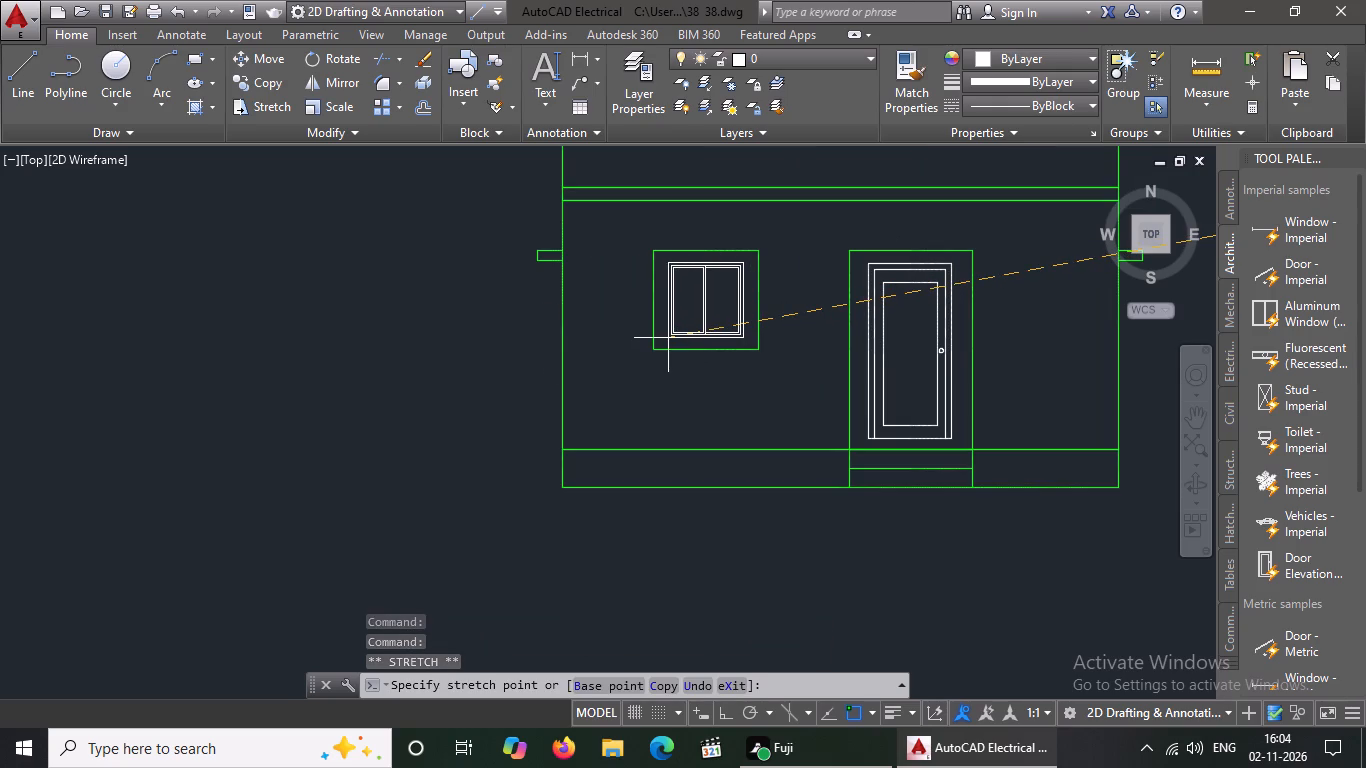
click(668, 338)
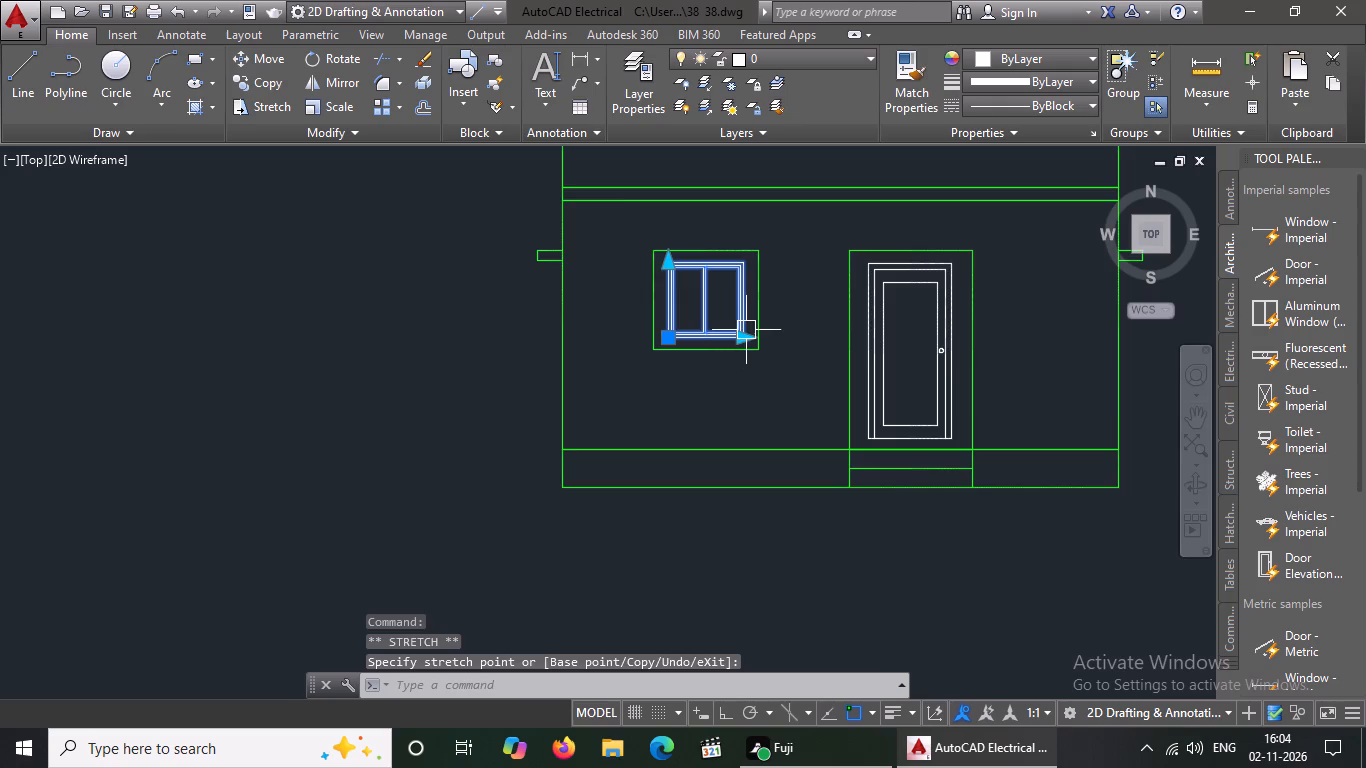
scroll(746, 330, down, 1)
key(Escape)
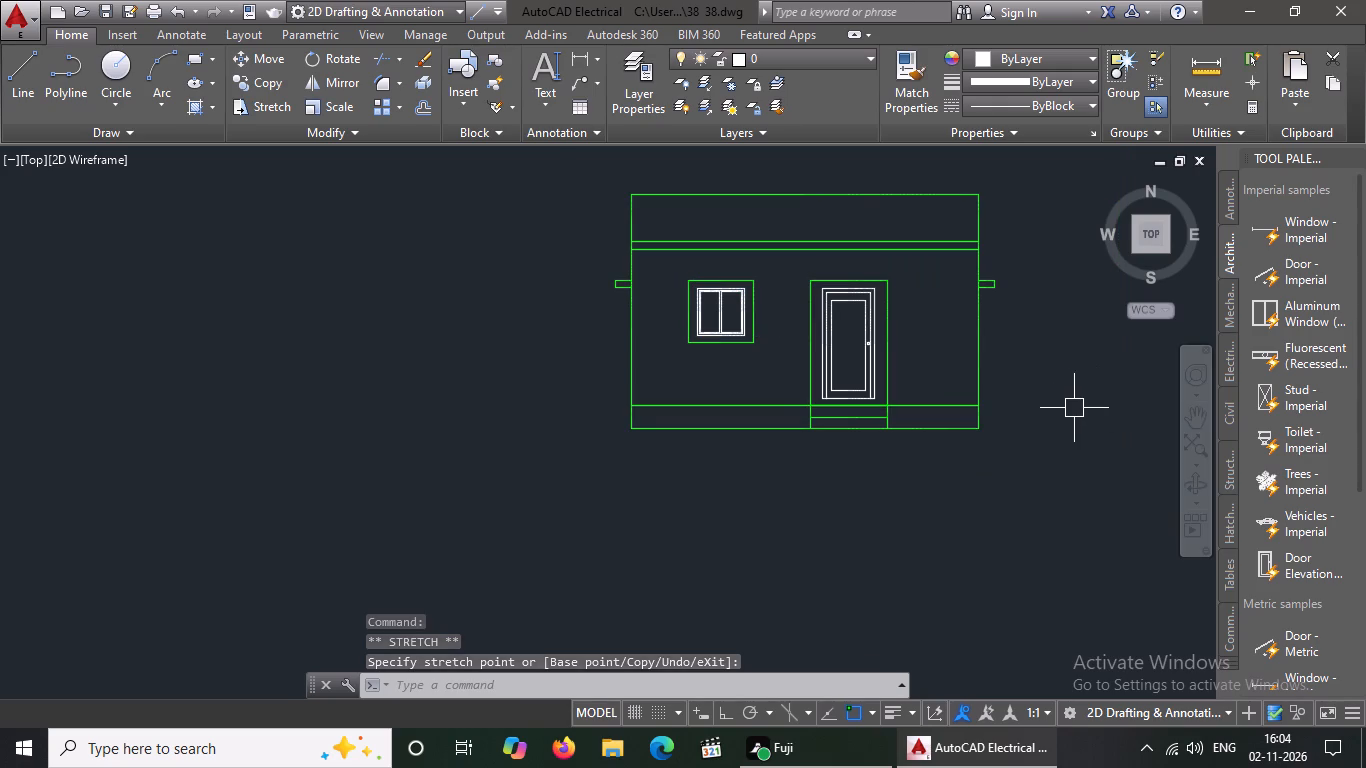
key(Escape)
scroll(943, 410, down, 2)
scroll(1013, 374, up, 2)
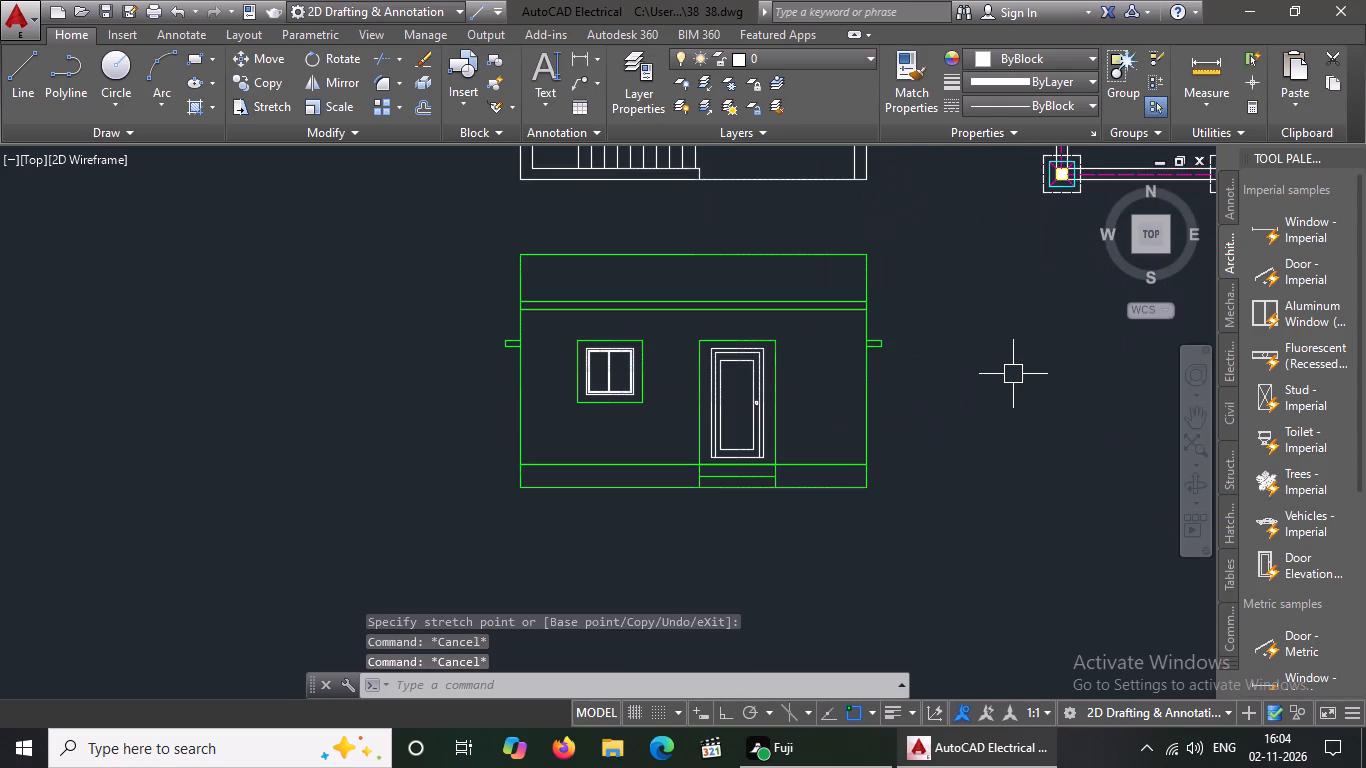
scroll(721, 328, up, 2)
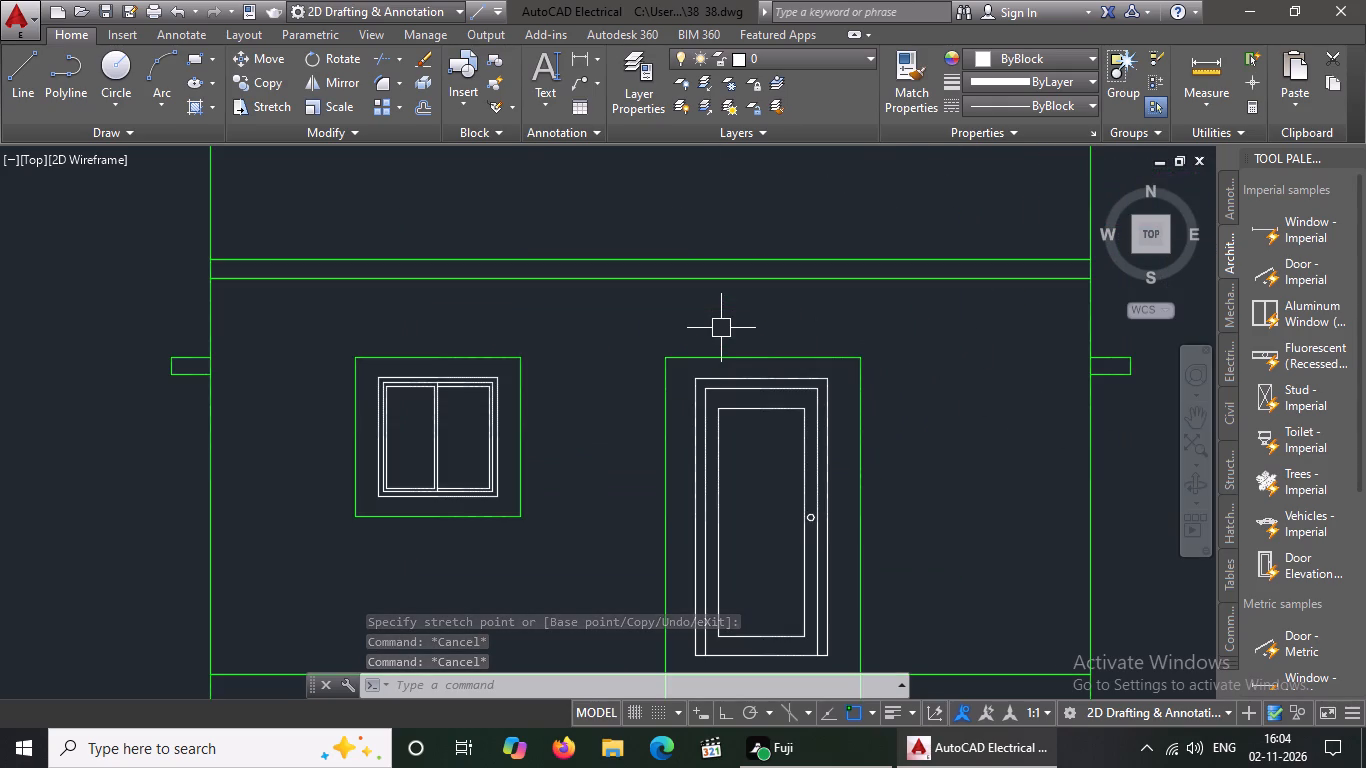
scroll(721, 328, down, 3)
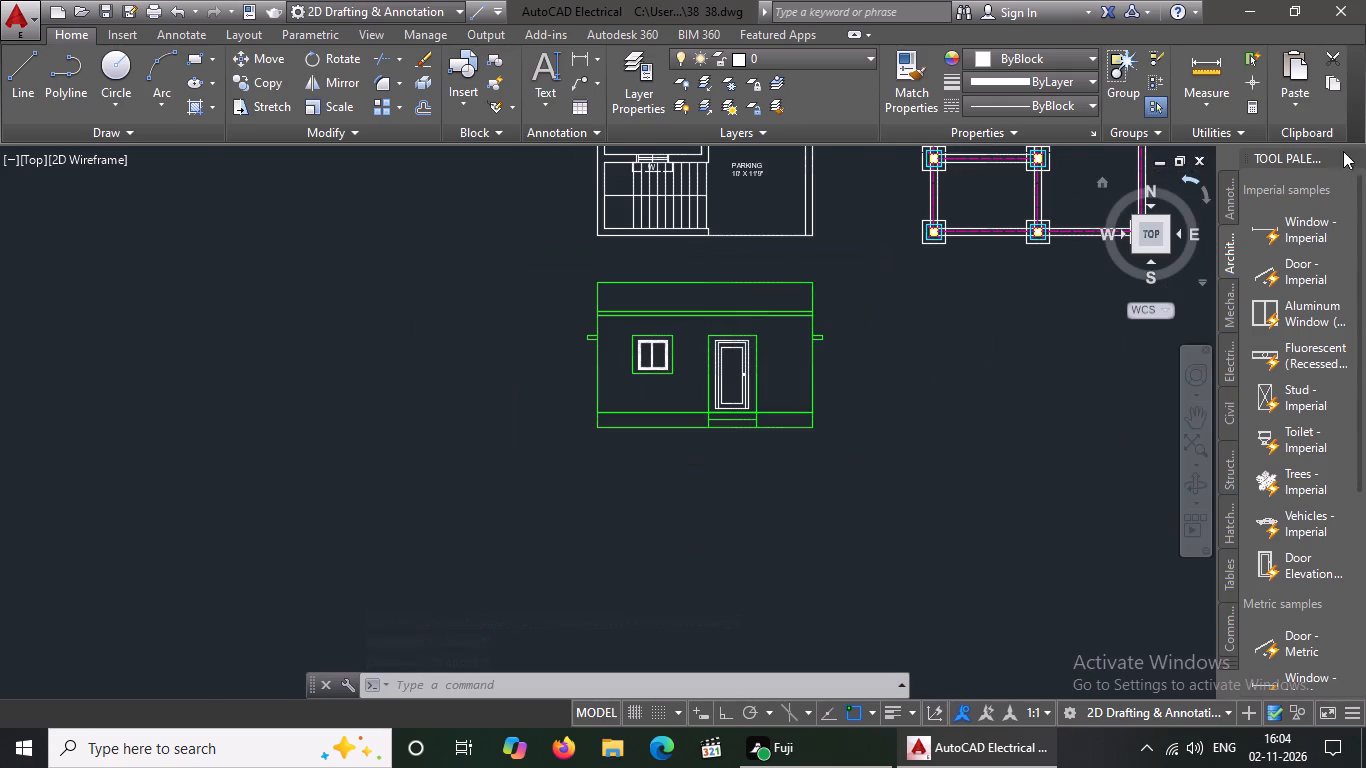
Close the tool palettes to free up the drawing area.
click(1354, 154)
Start a SOLID hatch and fill the narrow slab band below the parapet of the green front elevation.
middle_drag(918, 369, 880, 386)
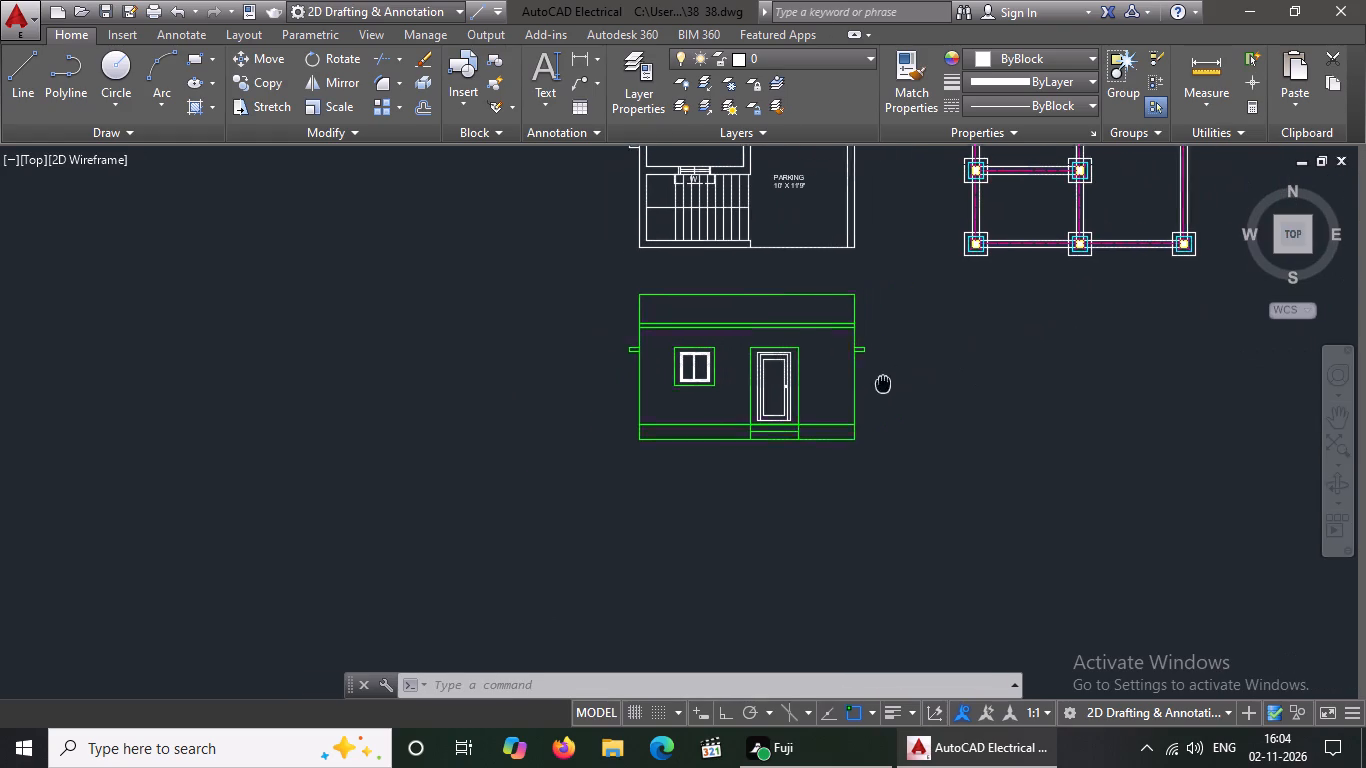
middle_drag(880, 386, 792, 421)
scroll(837, 426, up, 1)
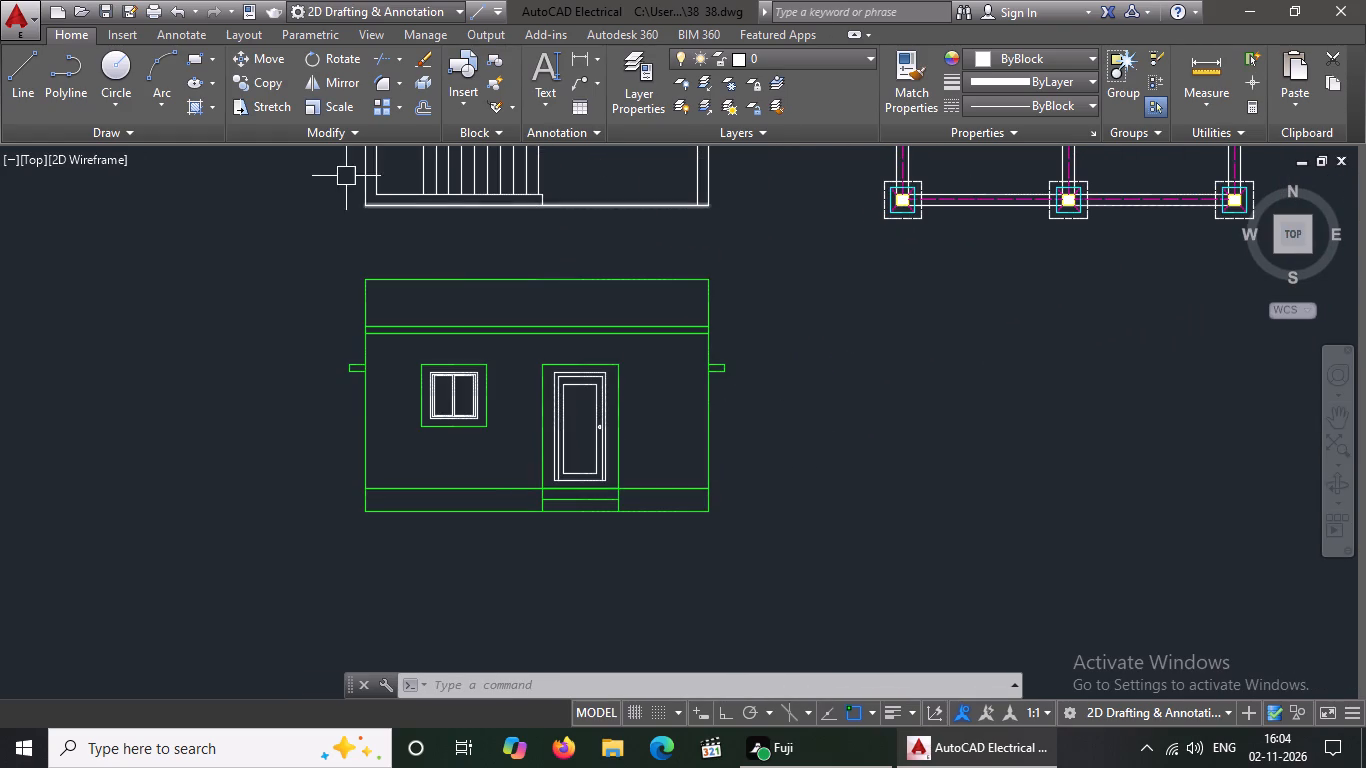
key(Escape)
click(214, 108)
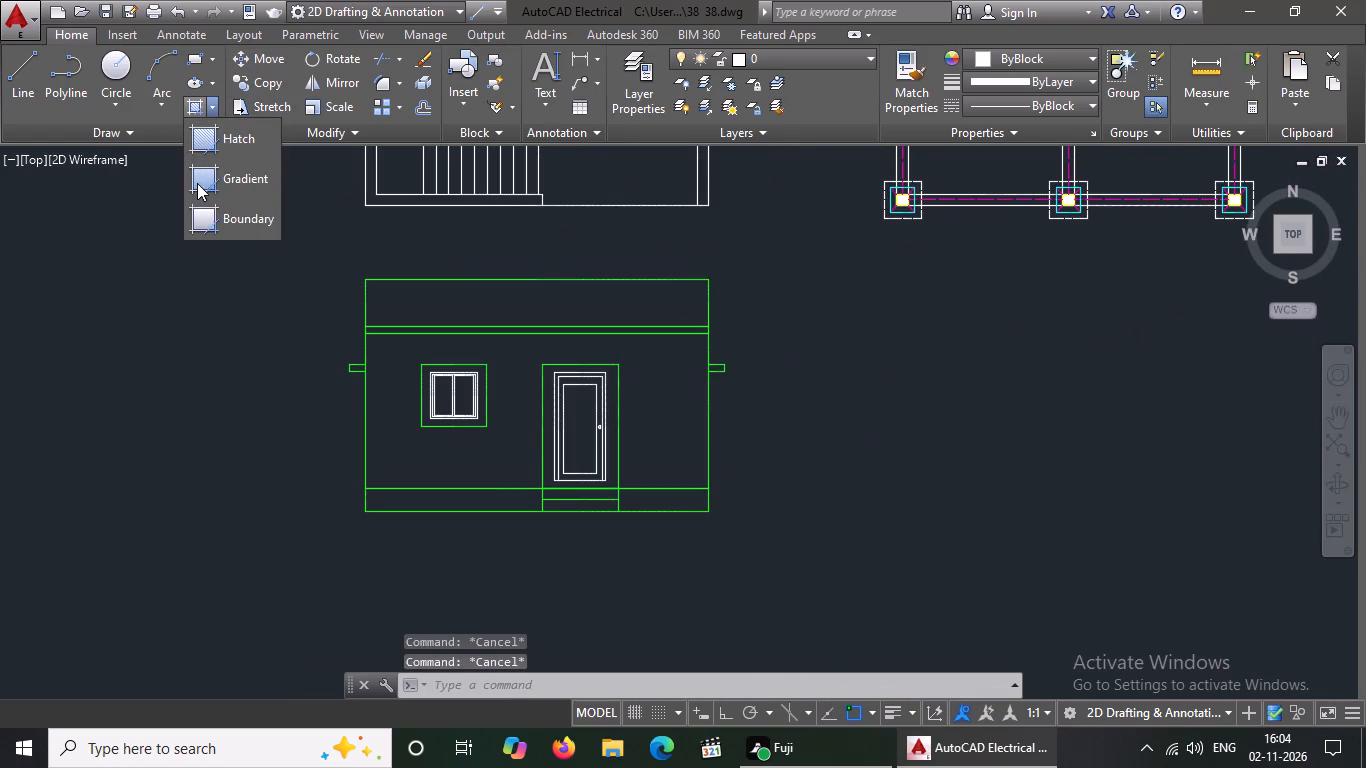
click(225, 144)
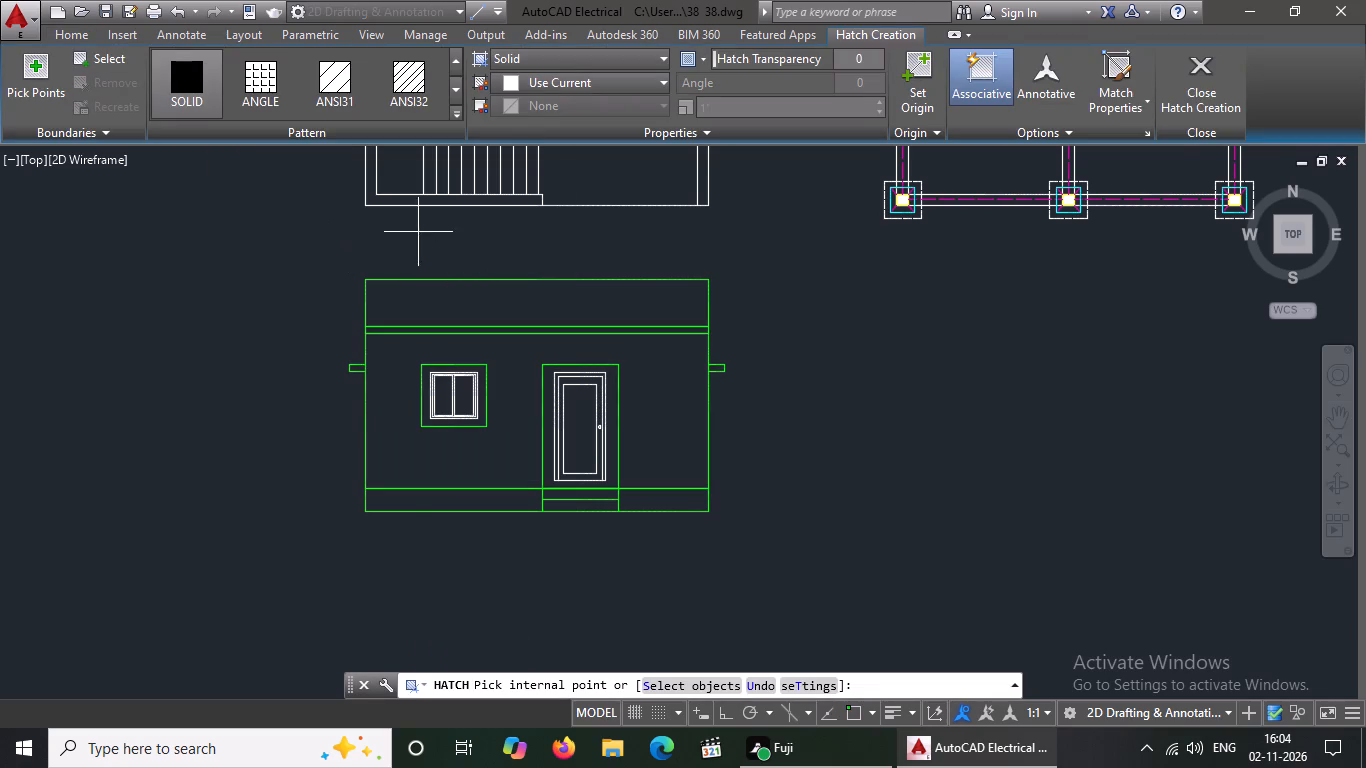
scroll(455, 335, up, 3)
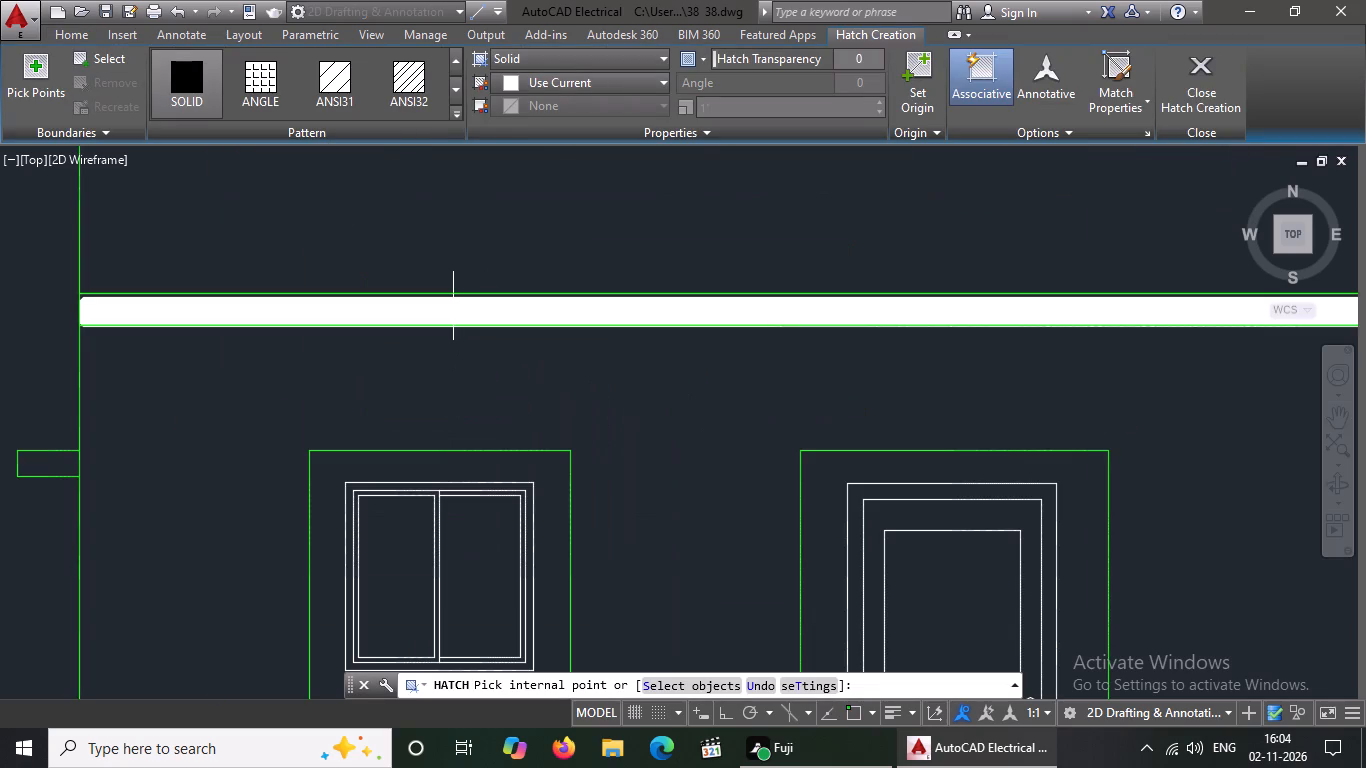
click(482, 306)
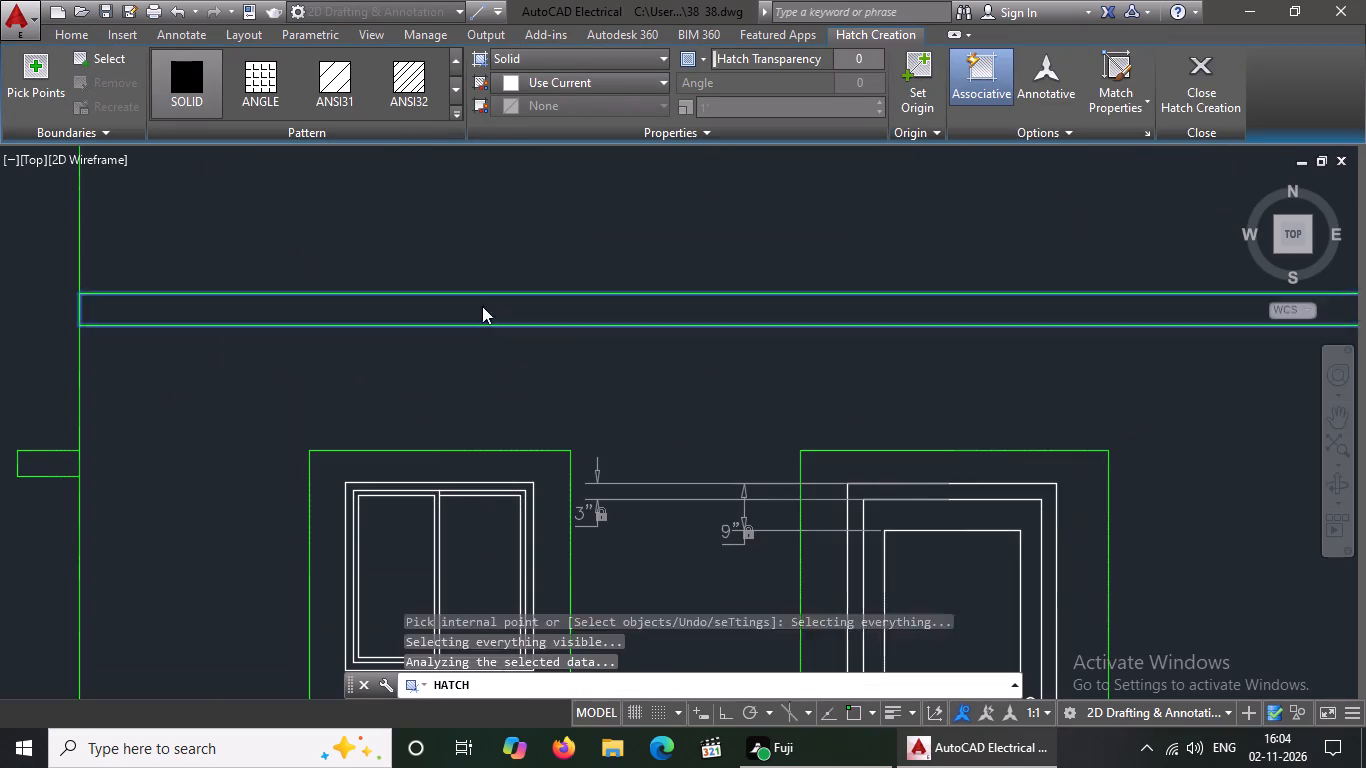
scroll(554, 298, down, 3)
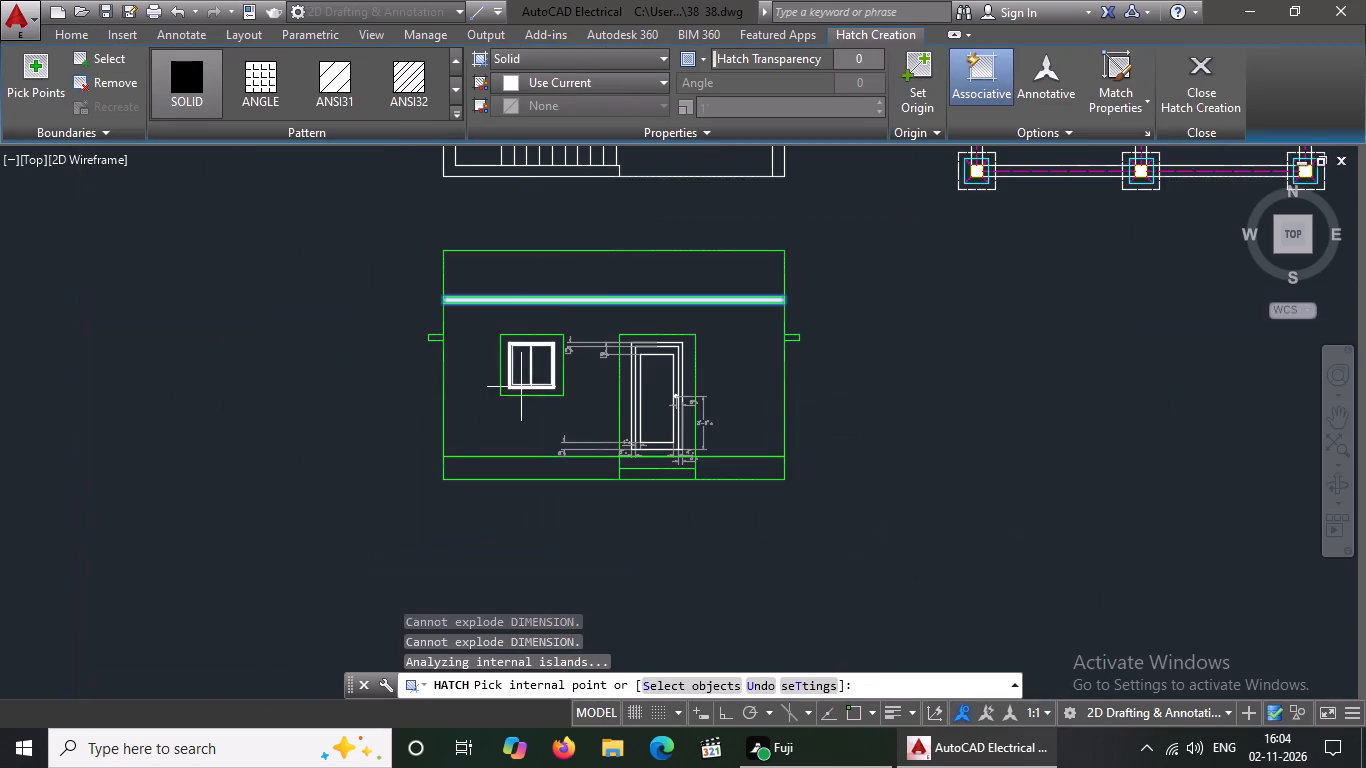
Add both window panes and the inner door panel to the SOLID hatch and finish it.
scroll(525, 390, up, 3)
scroll(588, 389, down, 4)
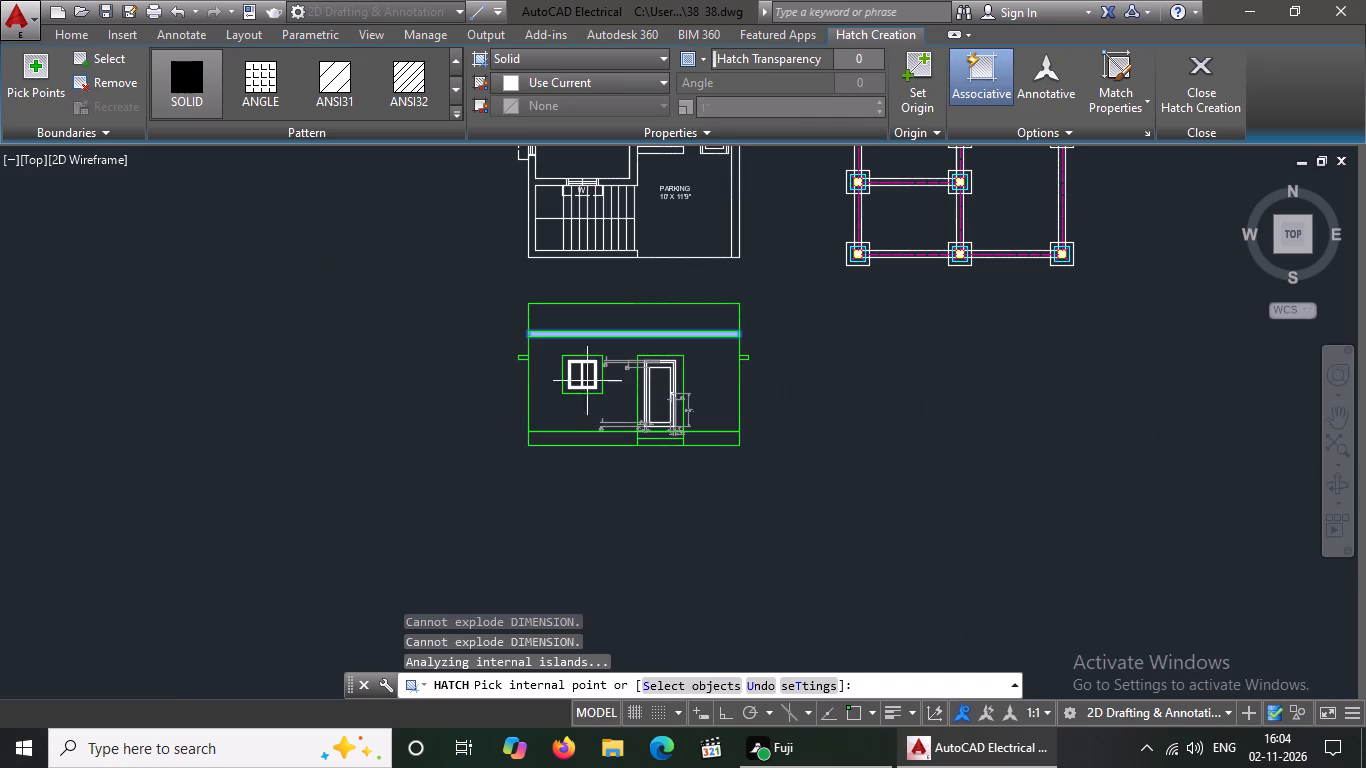
scroll(576, 383, up, 6)
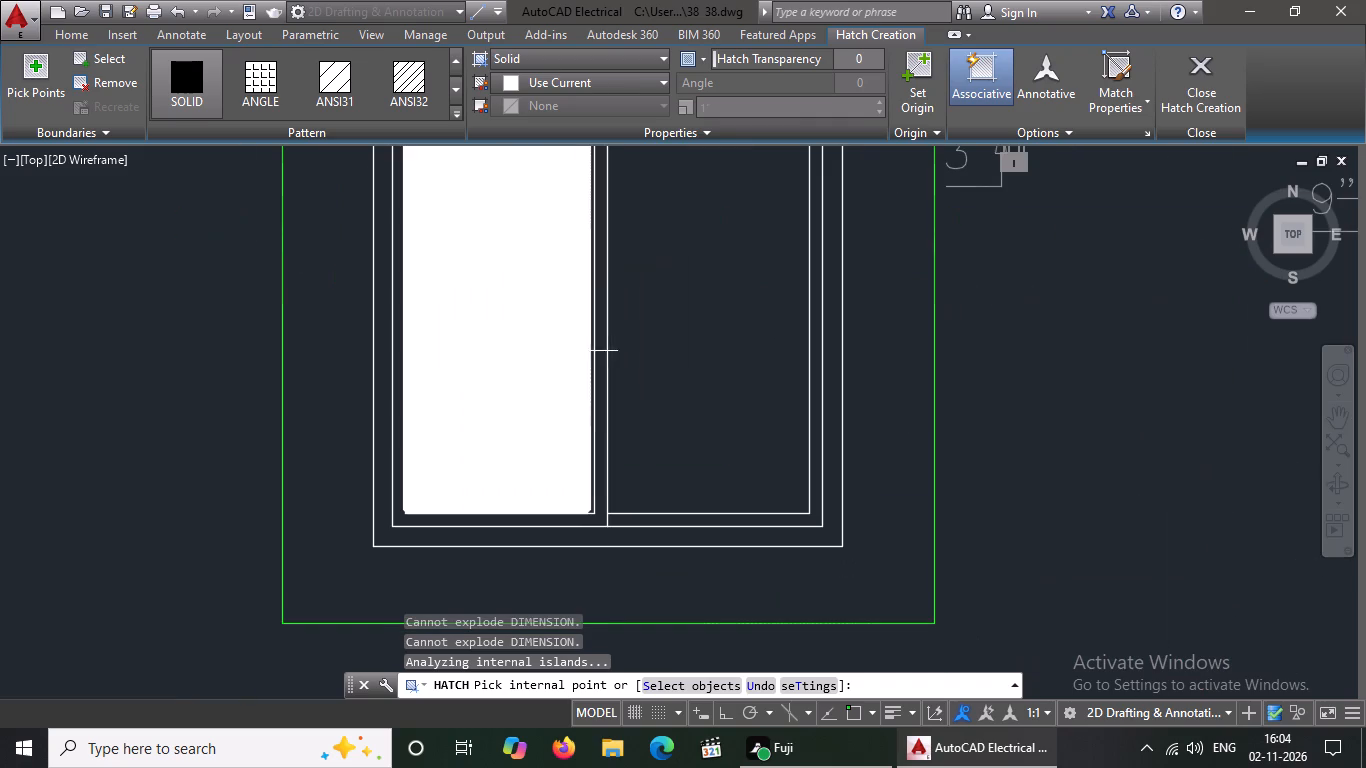
click(511, 350)
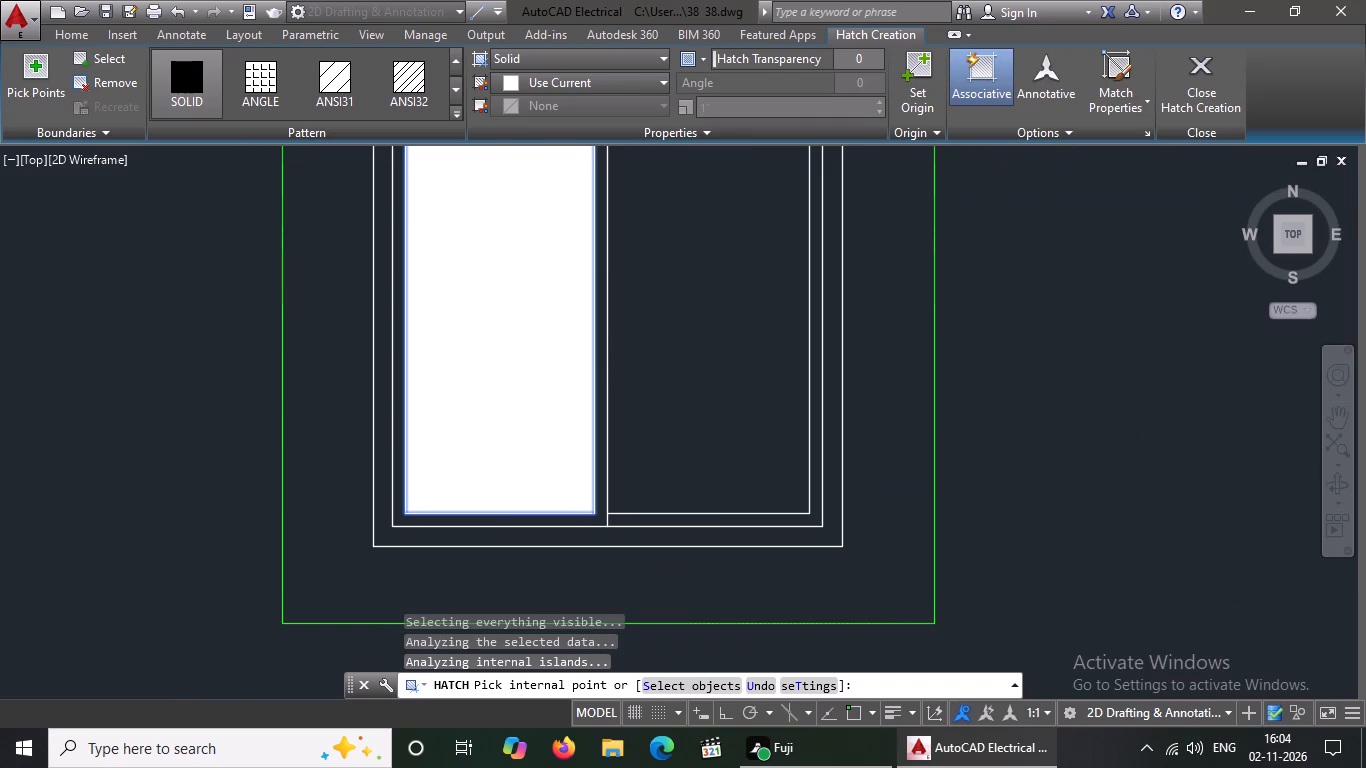
click(710, 354)
scroll(703, 352, down, 4)
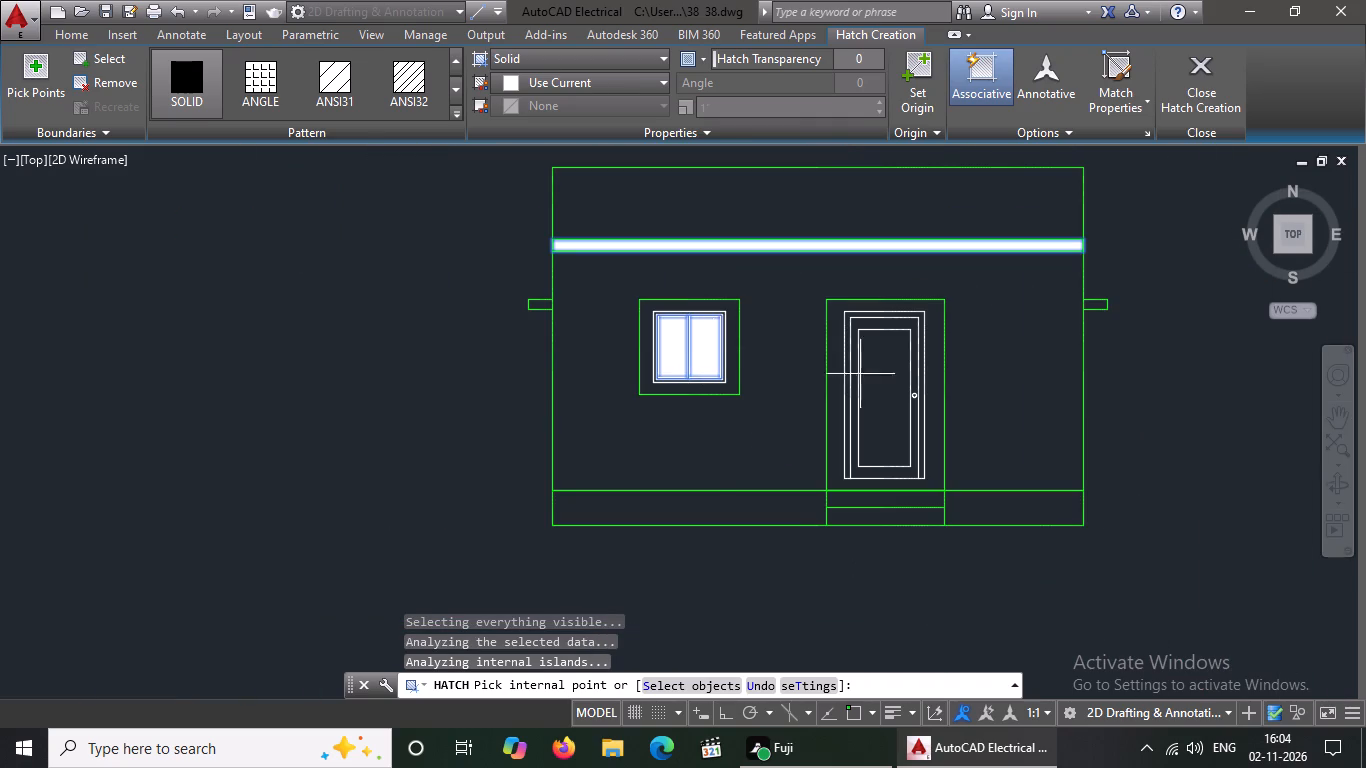
click(880, 389)
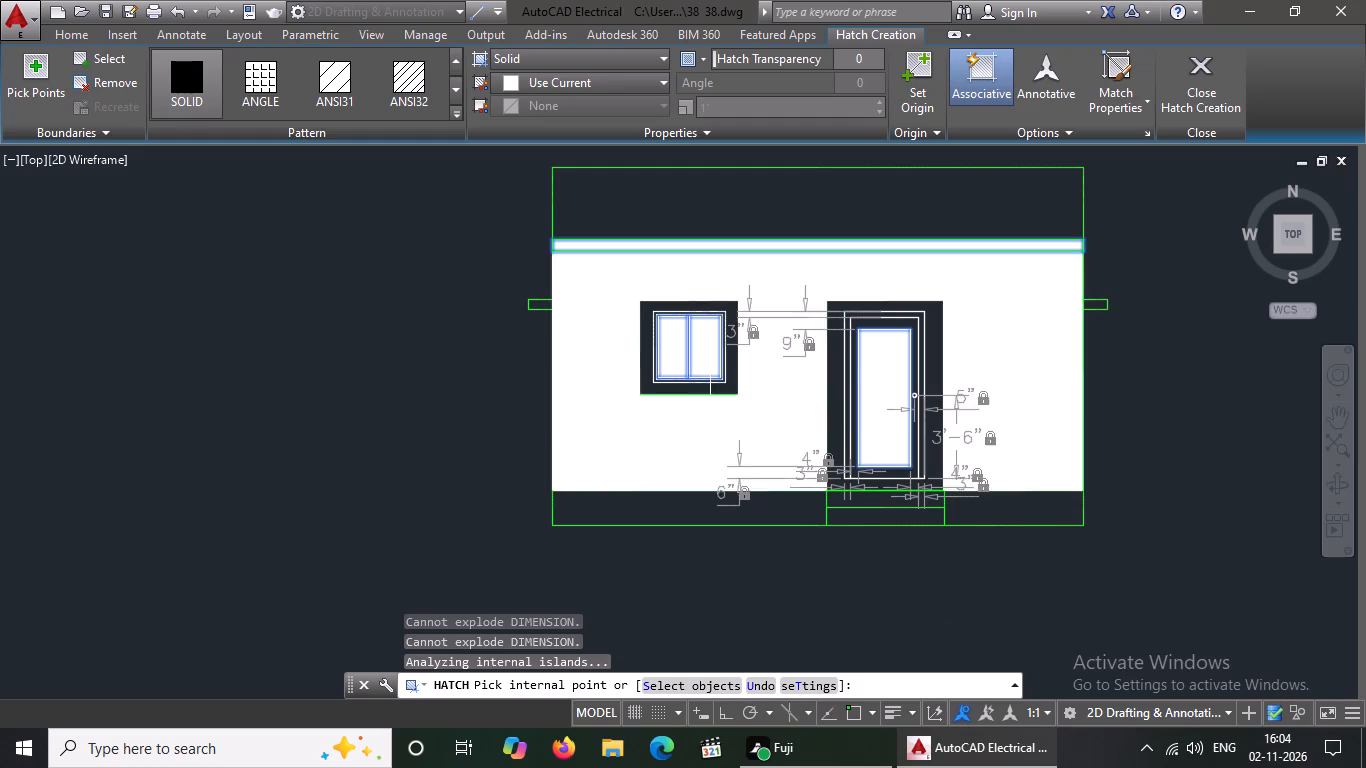
click(1195, 95)
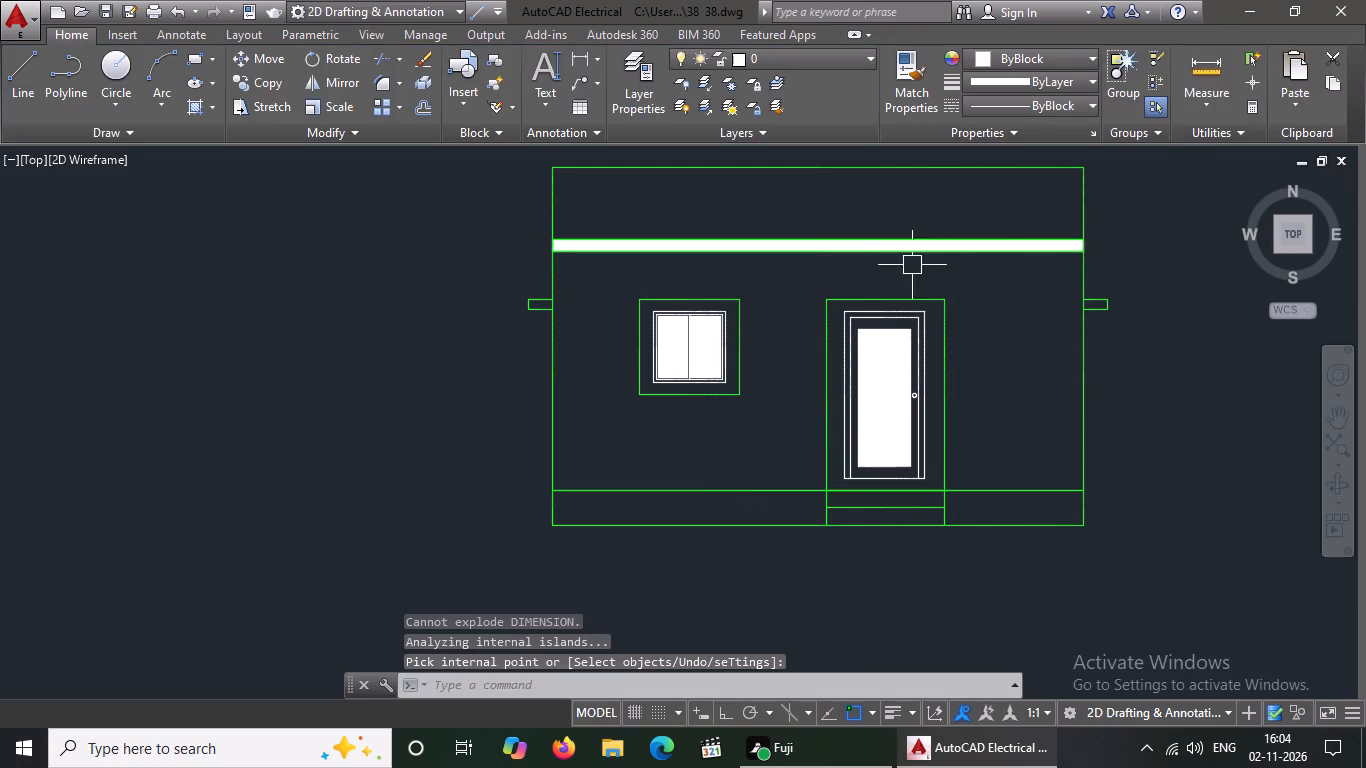
key(Escape)
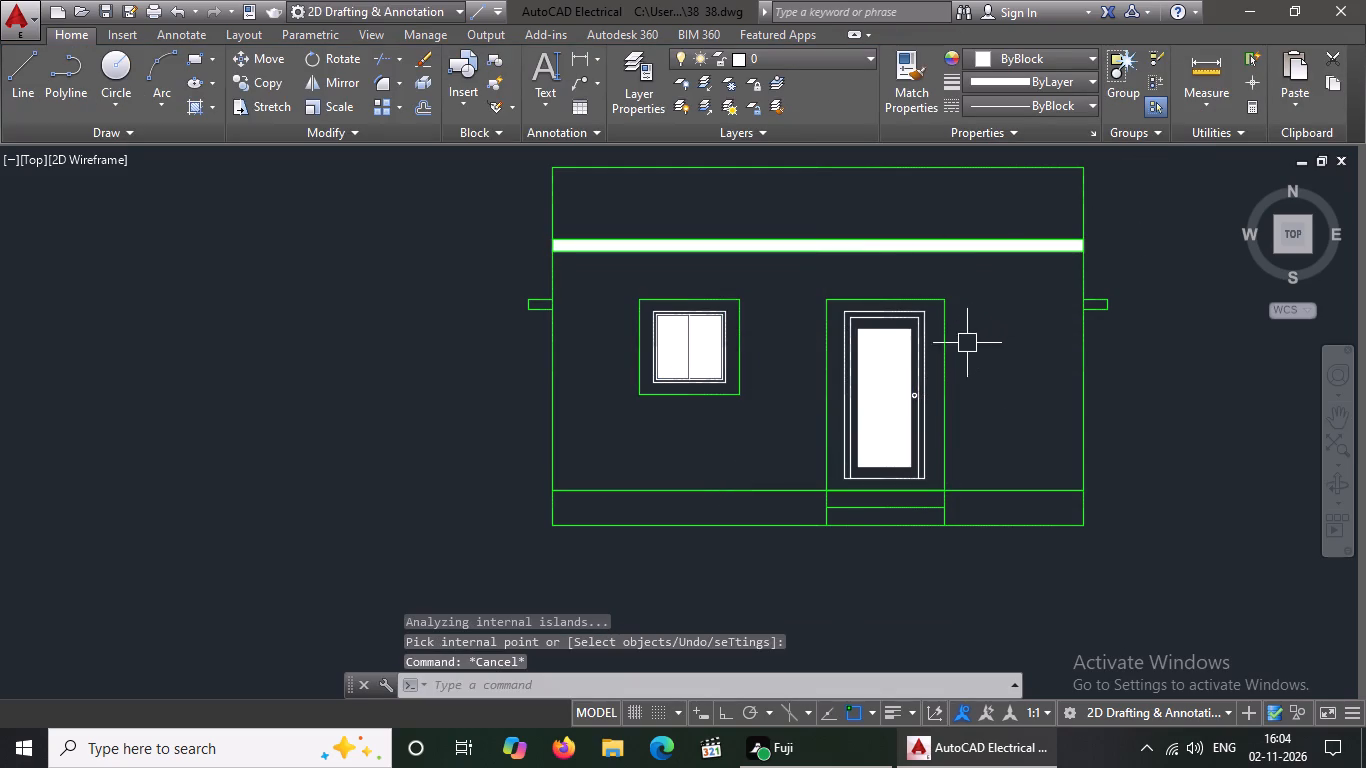
Hatch the parapet strip above the slab band with the AR-PARQ1 pattern at scale 2.
middle_drag(916, 367, 801, 391)
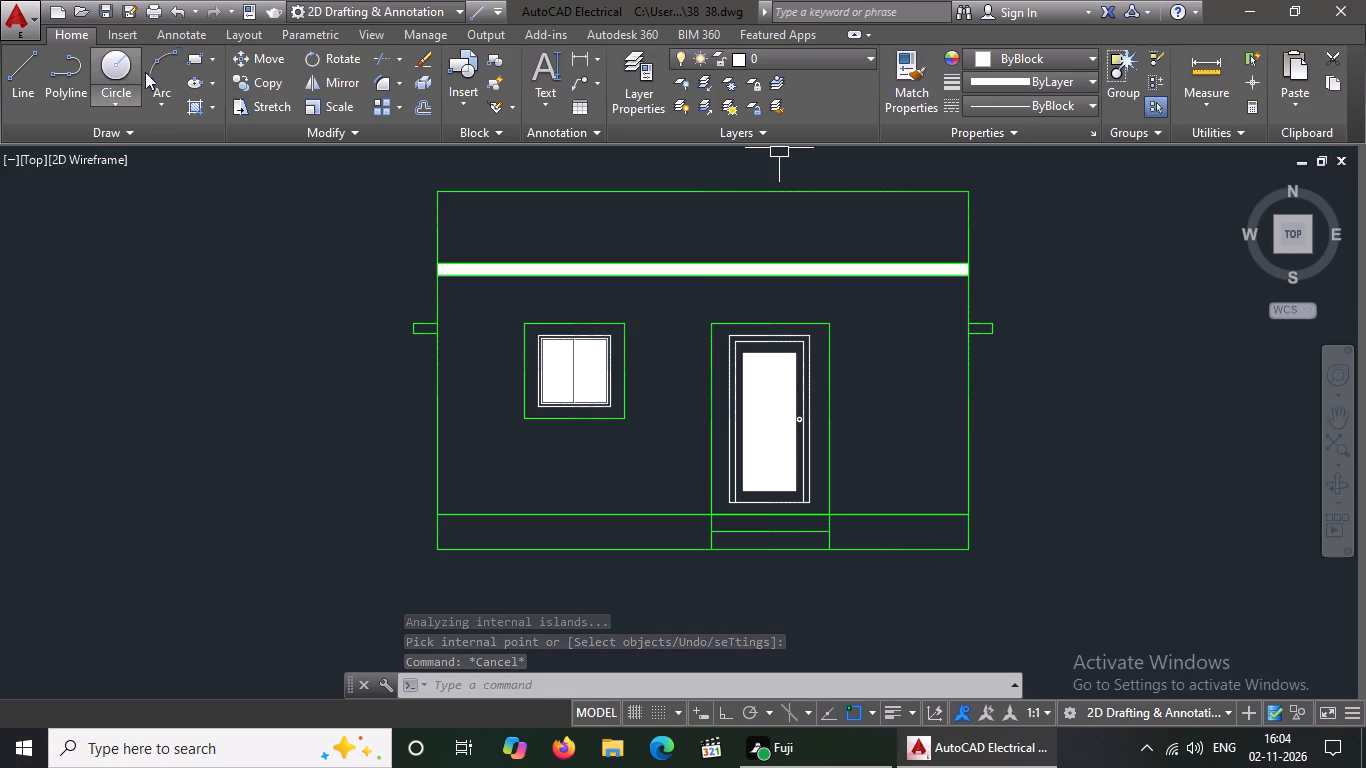
click(210, 109)
click(230, 143)
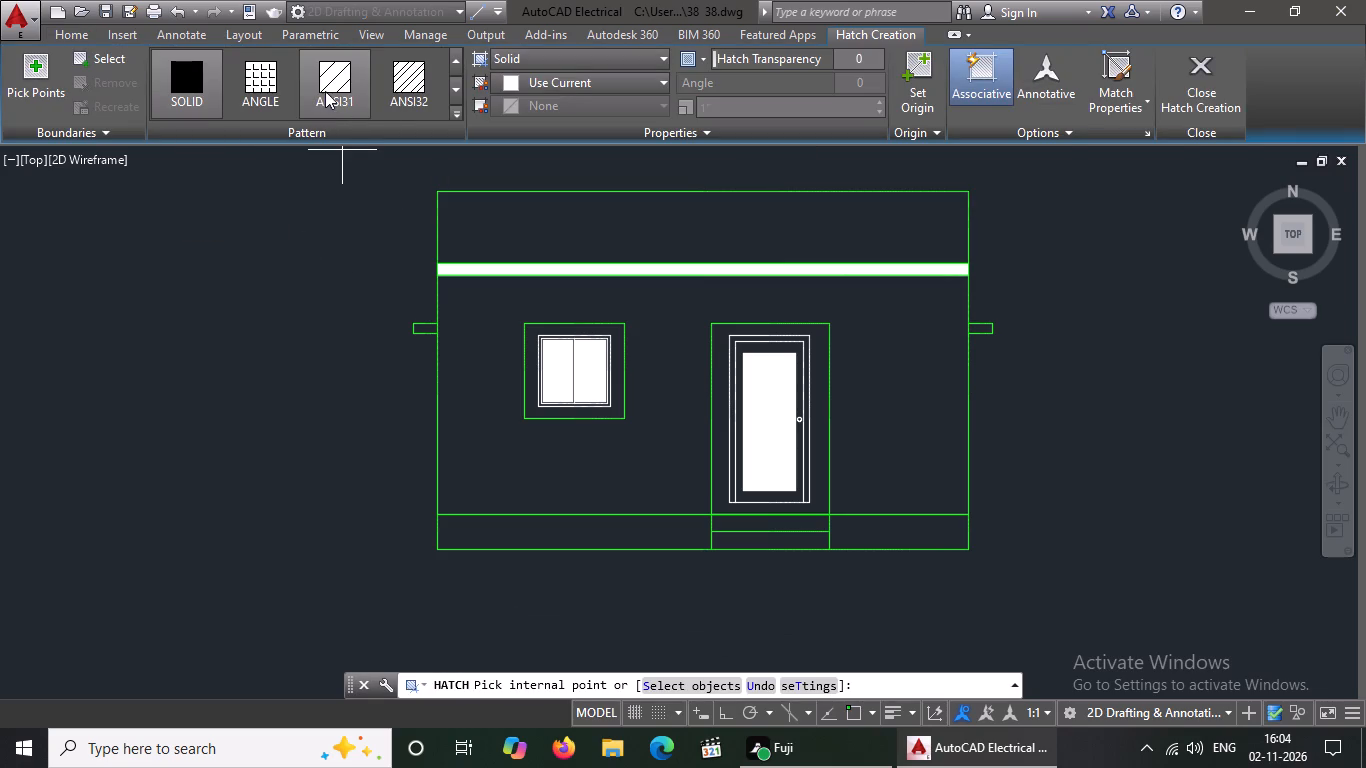
scroll(325, 91, down, 4)
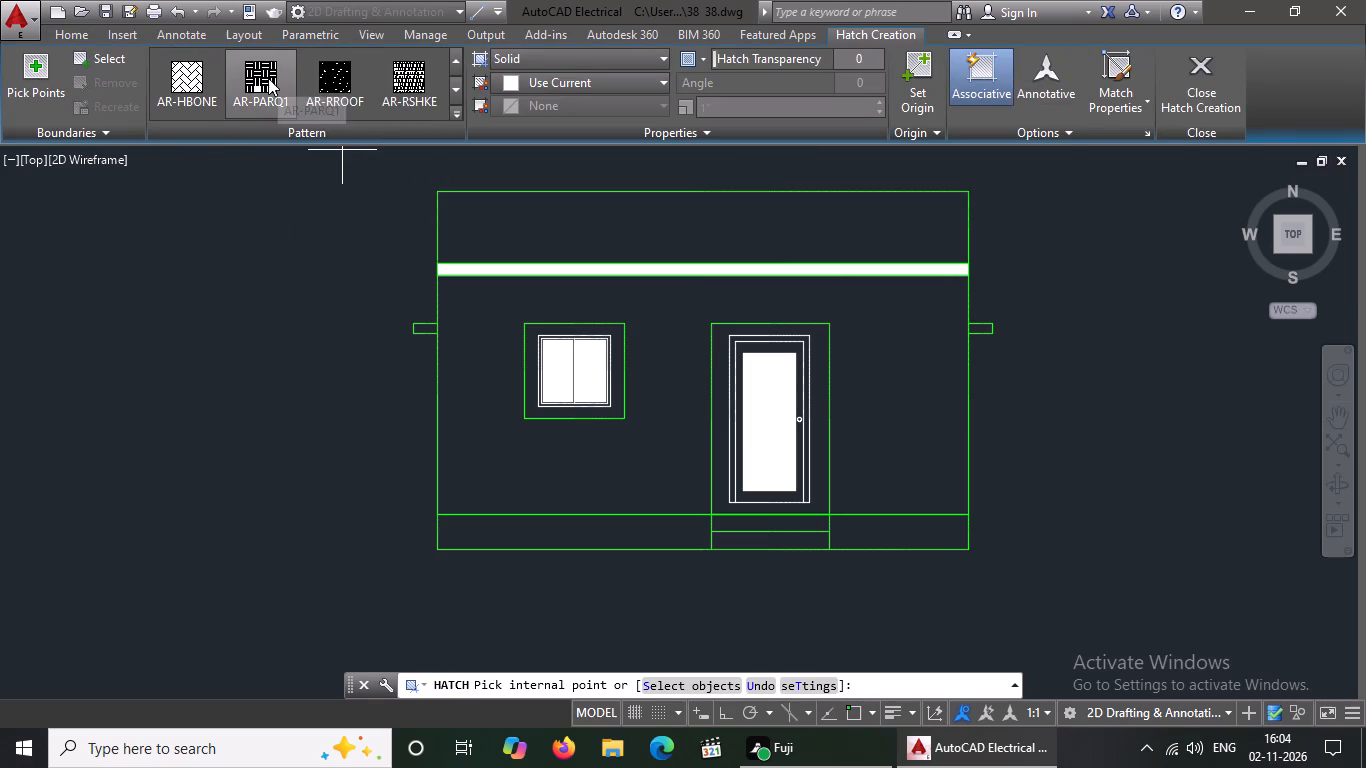
click(268, 78)
click(513, 222)
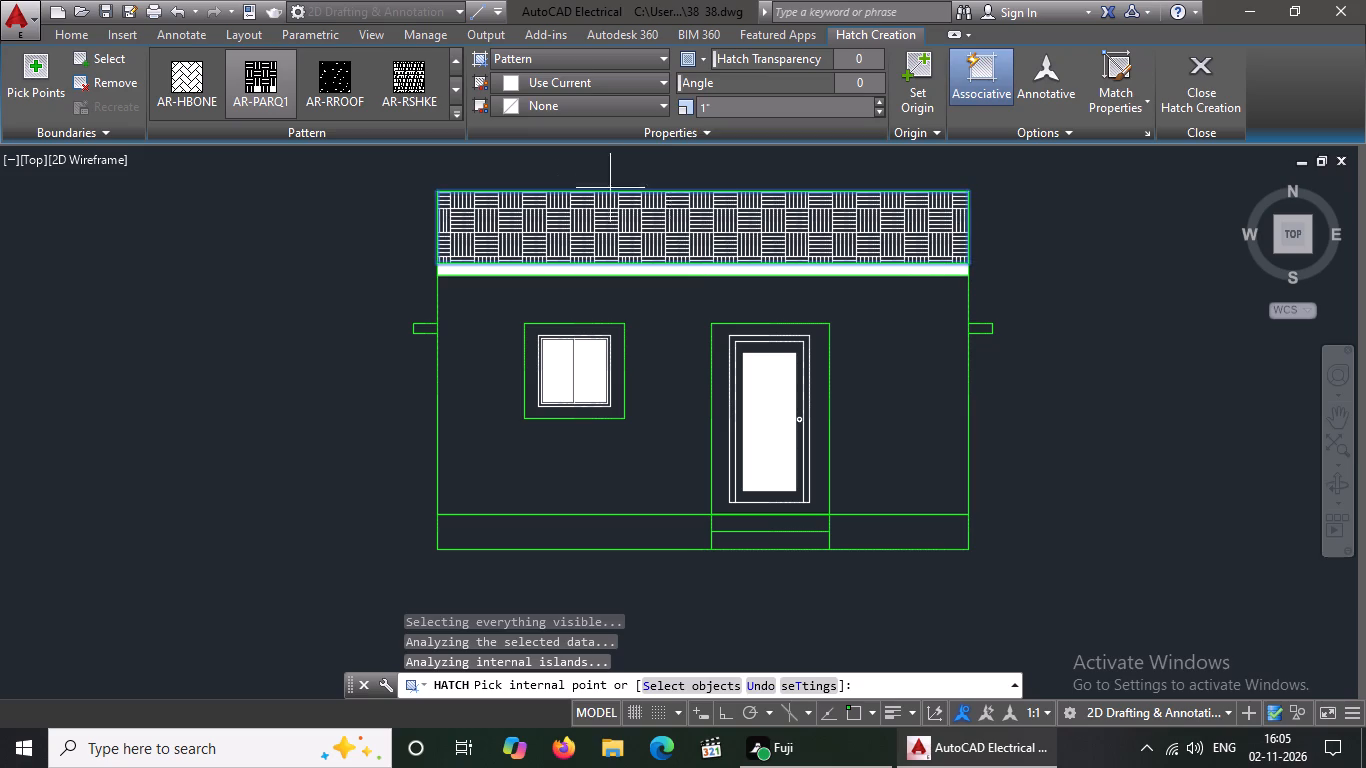
click(713, 111)
key(BackSpace)
key(BackSpace)
key(2)
key(Return)
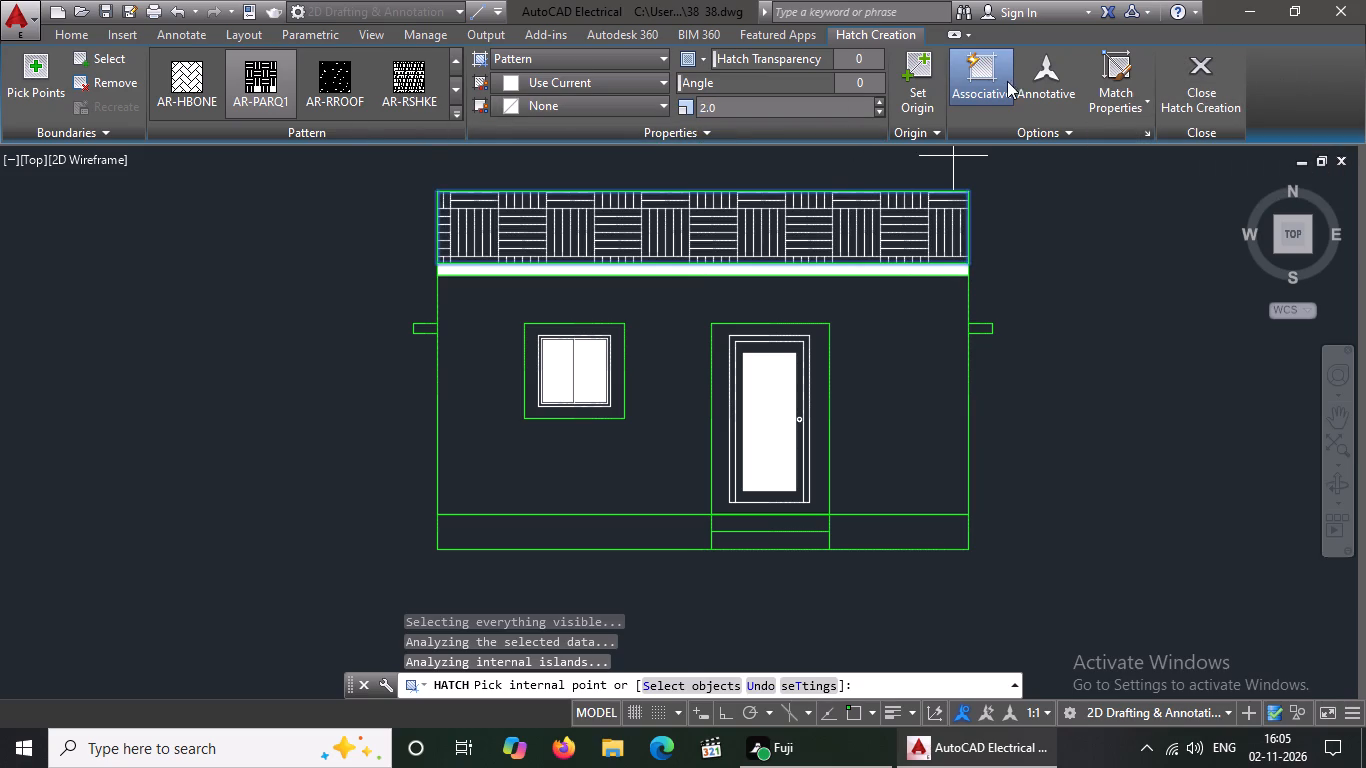
click(1187, 65)
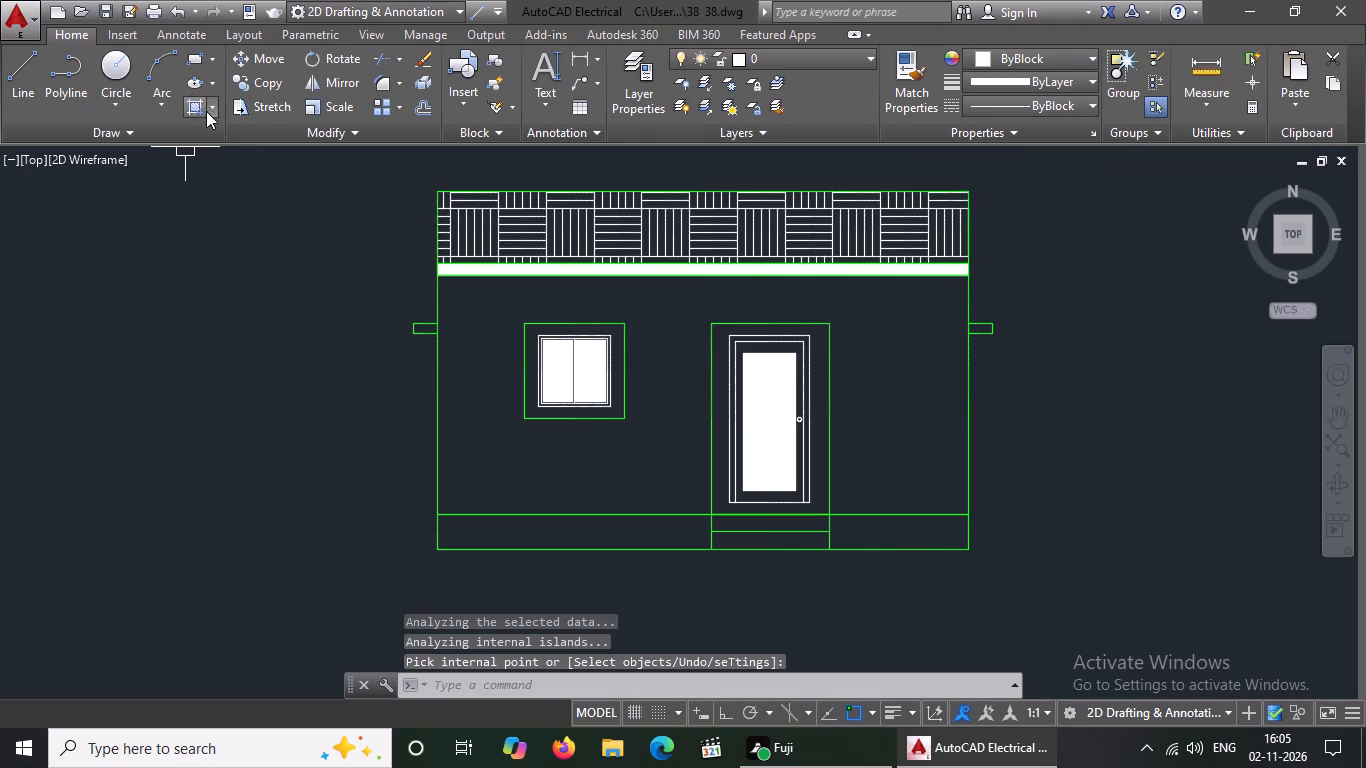
Fill the two small projections on the outer sides of the elevation walls with SOLID hatch.
click(214, 105)
click(216, 146)
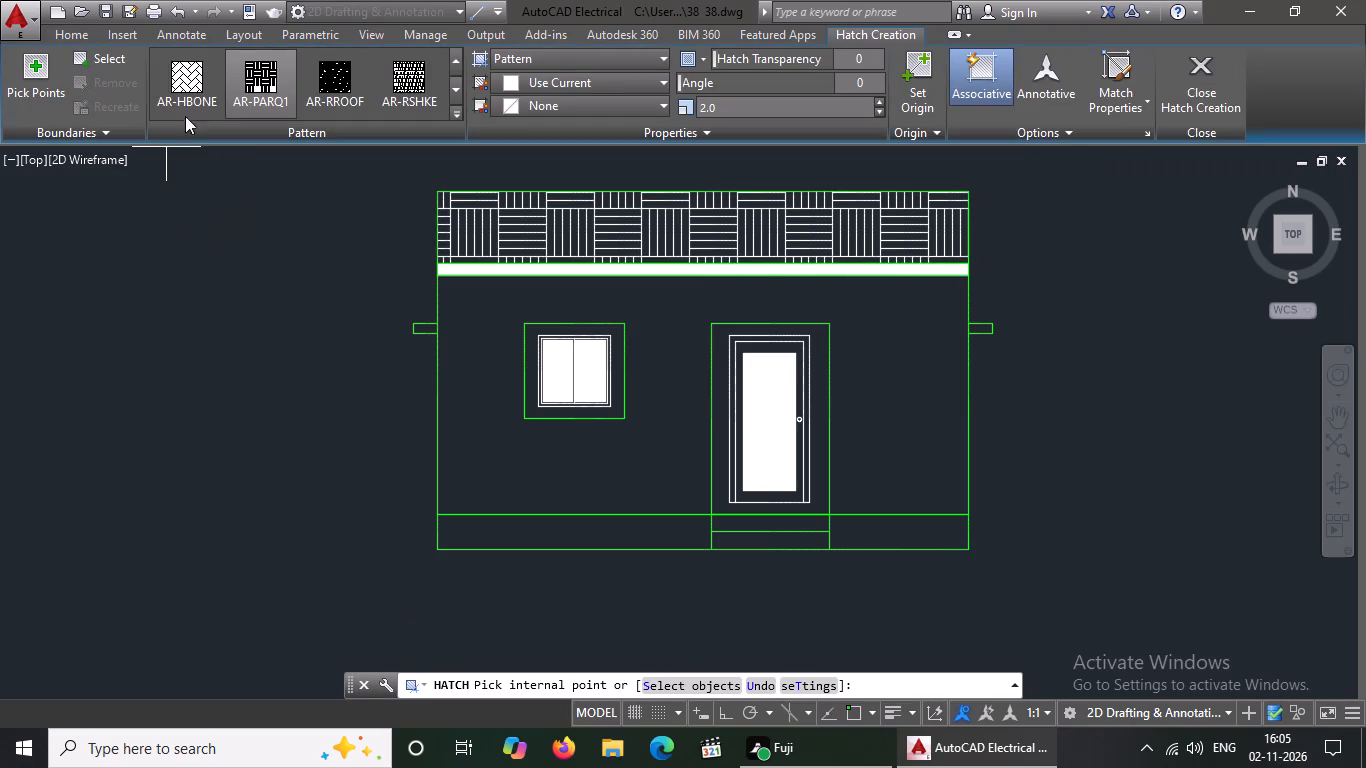
scroll(214, 92, up, 8)
click(189, 83)
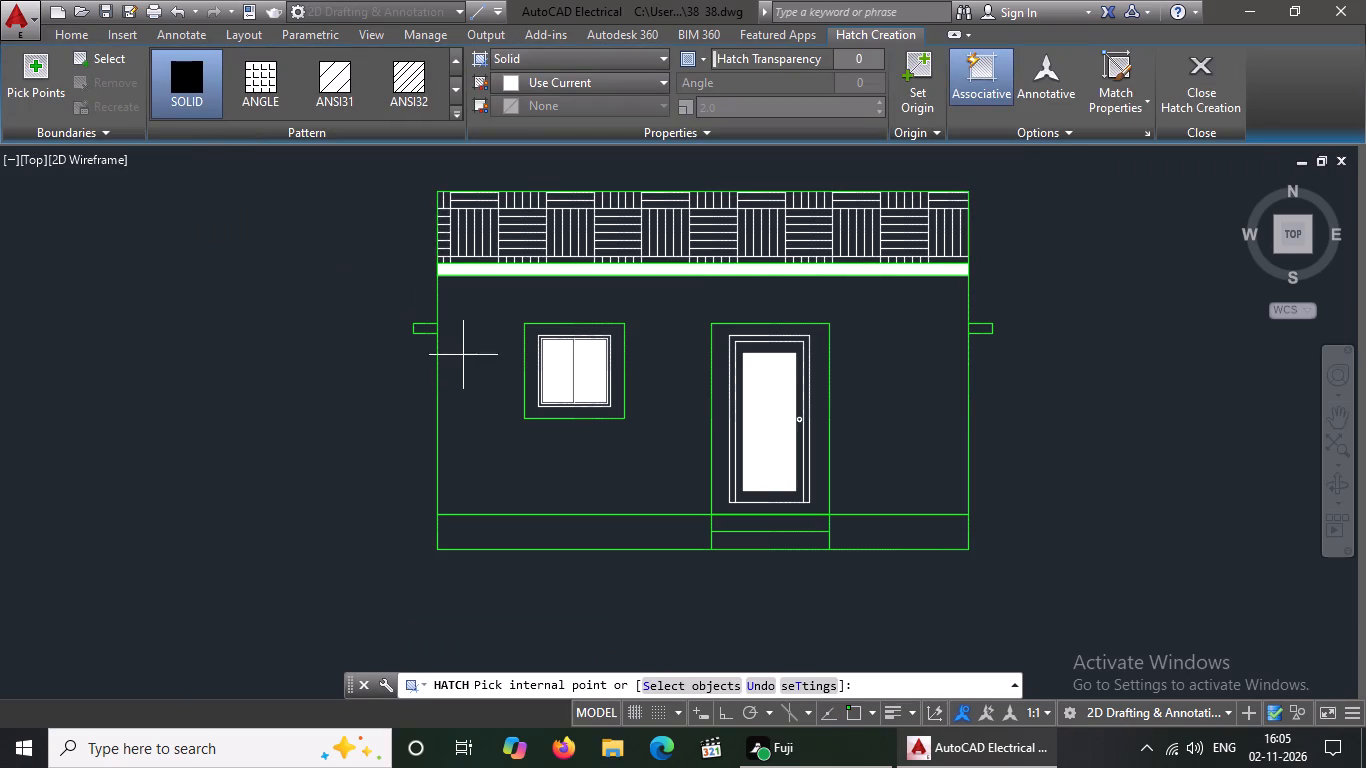
scroll(446, 349, up, 2)
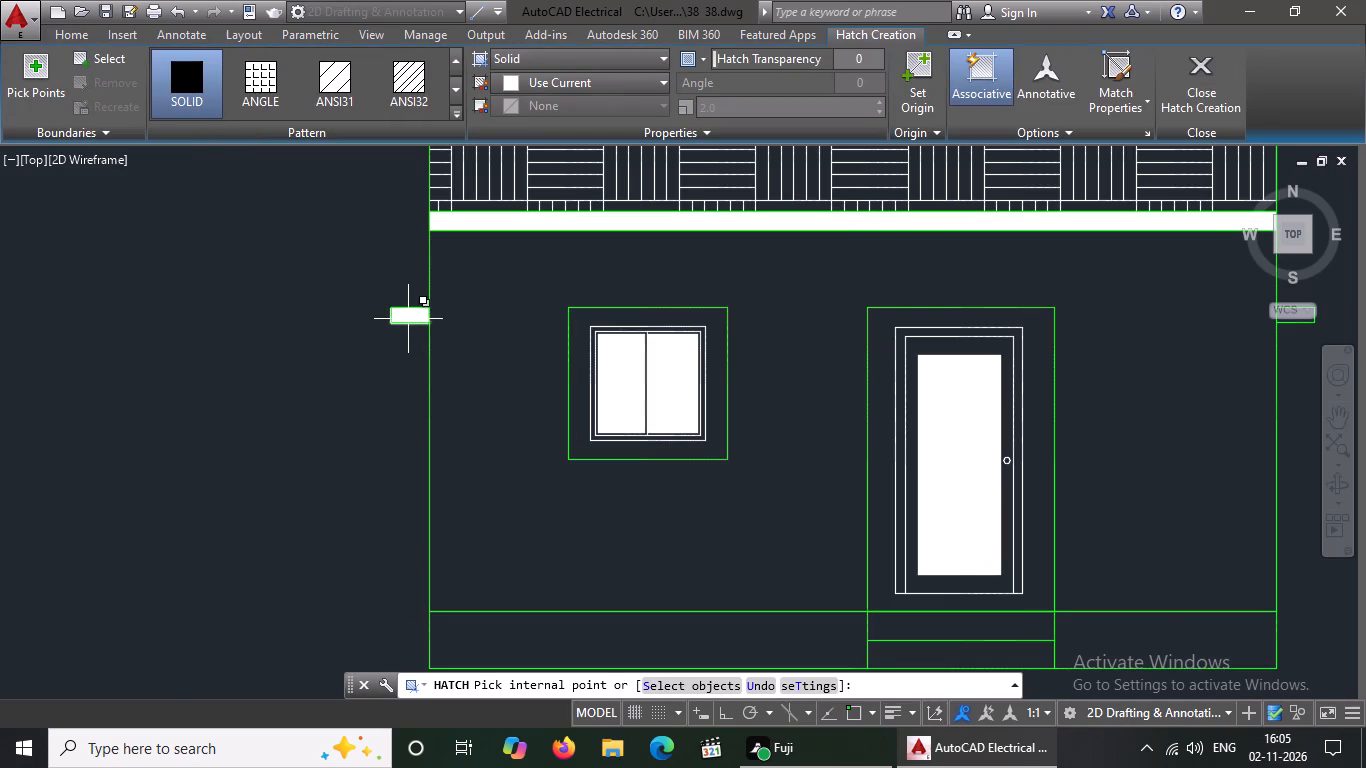
click(410, 315)
scroll(390, 311, down, 2)
scroll(998, 311, up, 2)
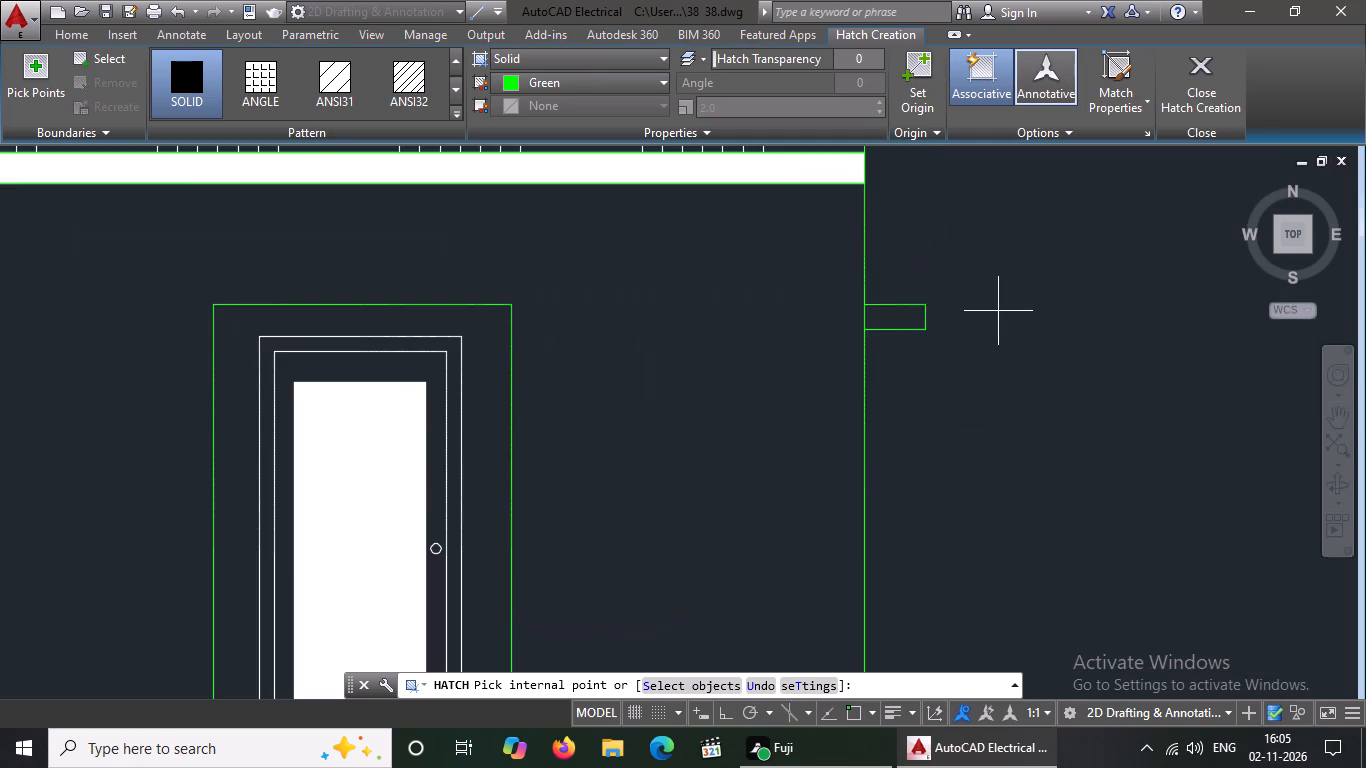
click(893, 314)
scroll(894, 318, down, 2)
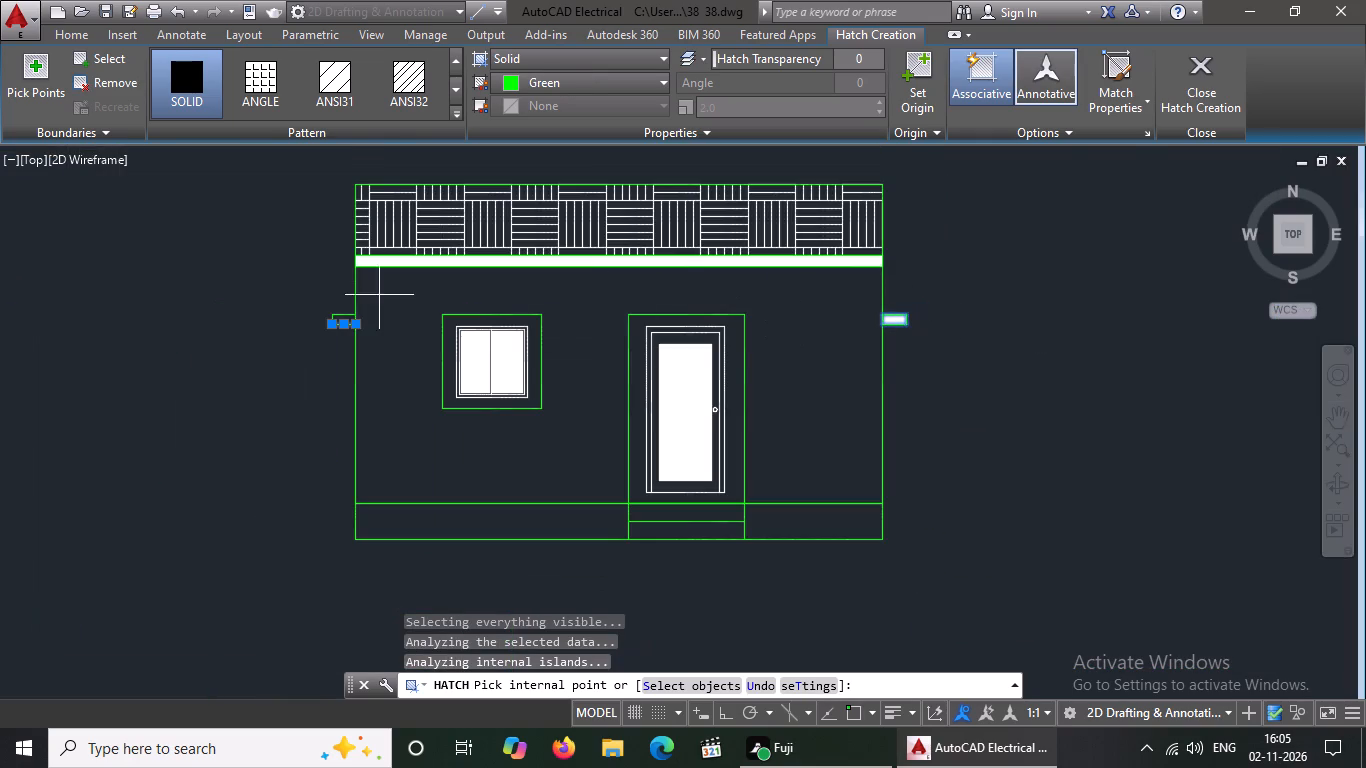
scroll(377, 295, up, 2)
scroll(229, 339, up, 3)
click(433, 389)
scroll(430, 349, down, 4)
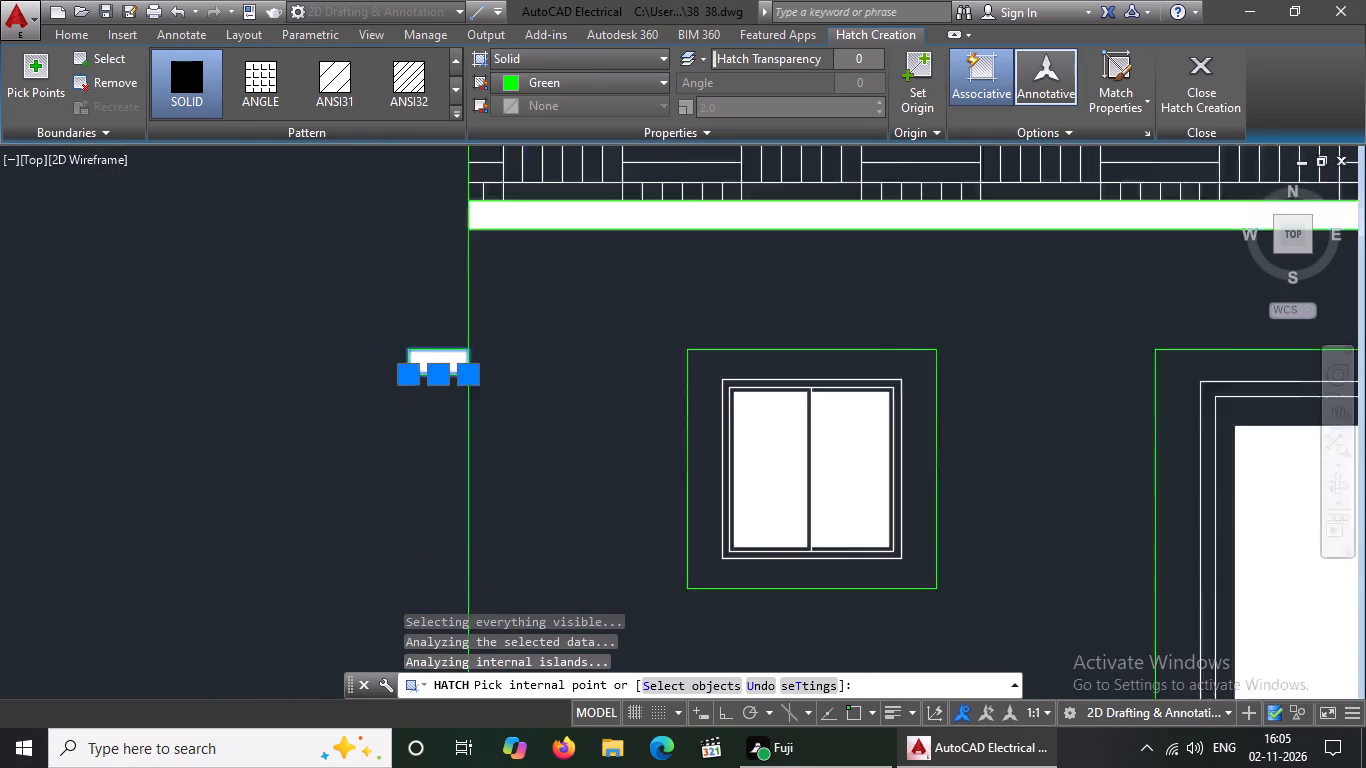
click(1182, 82)
scroll(588, 214, down, 2)
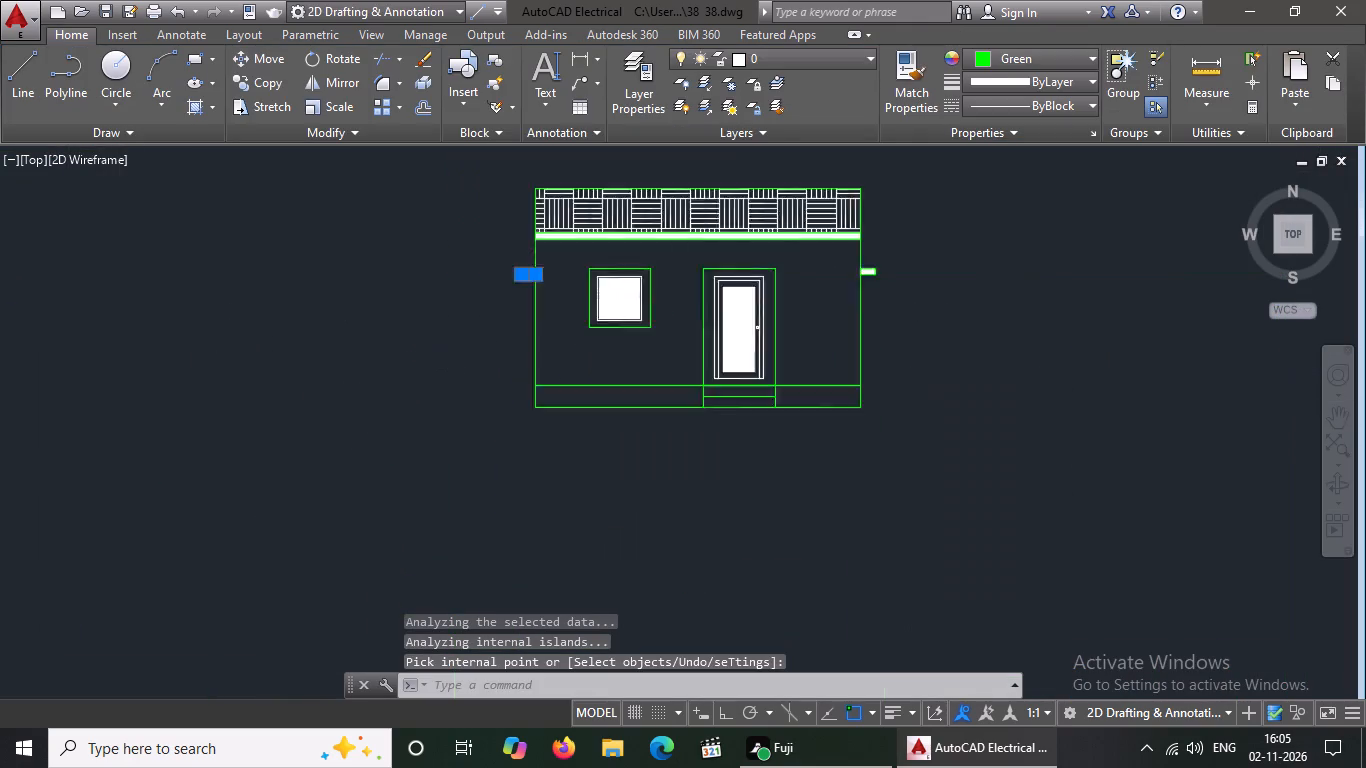
scroll(584, 220, down, 2)
key(Escape)
Hatch the plinth strips on both sides of the entrance steps with the AR-CONC pattern.
scroll(615, 238, up, 3)
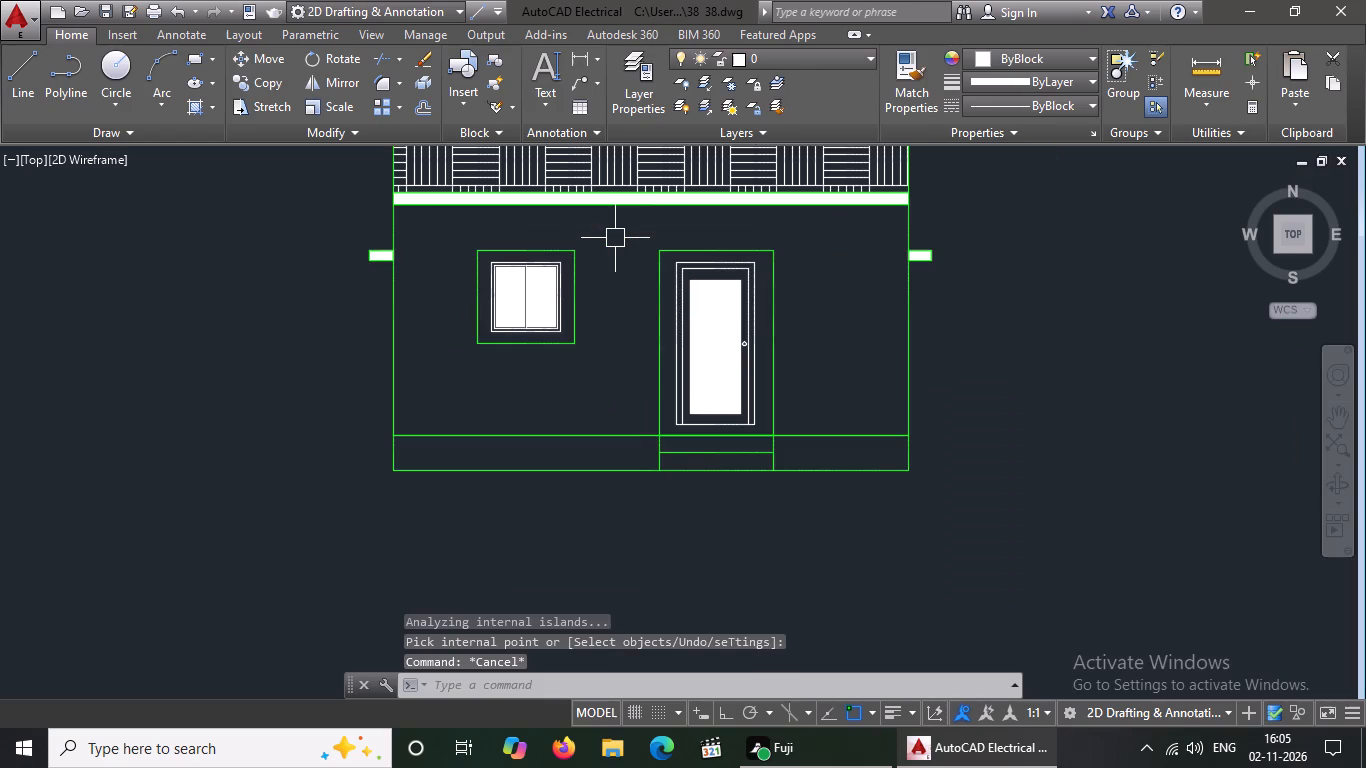
click(220, 107)
click(209, 107)
click(238, 142)
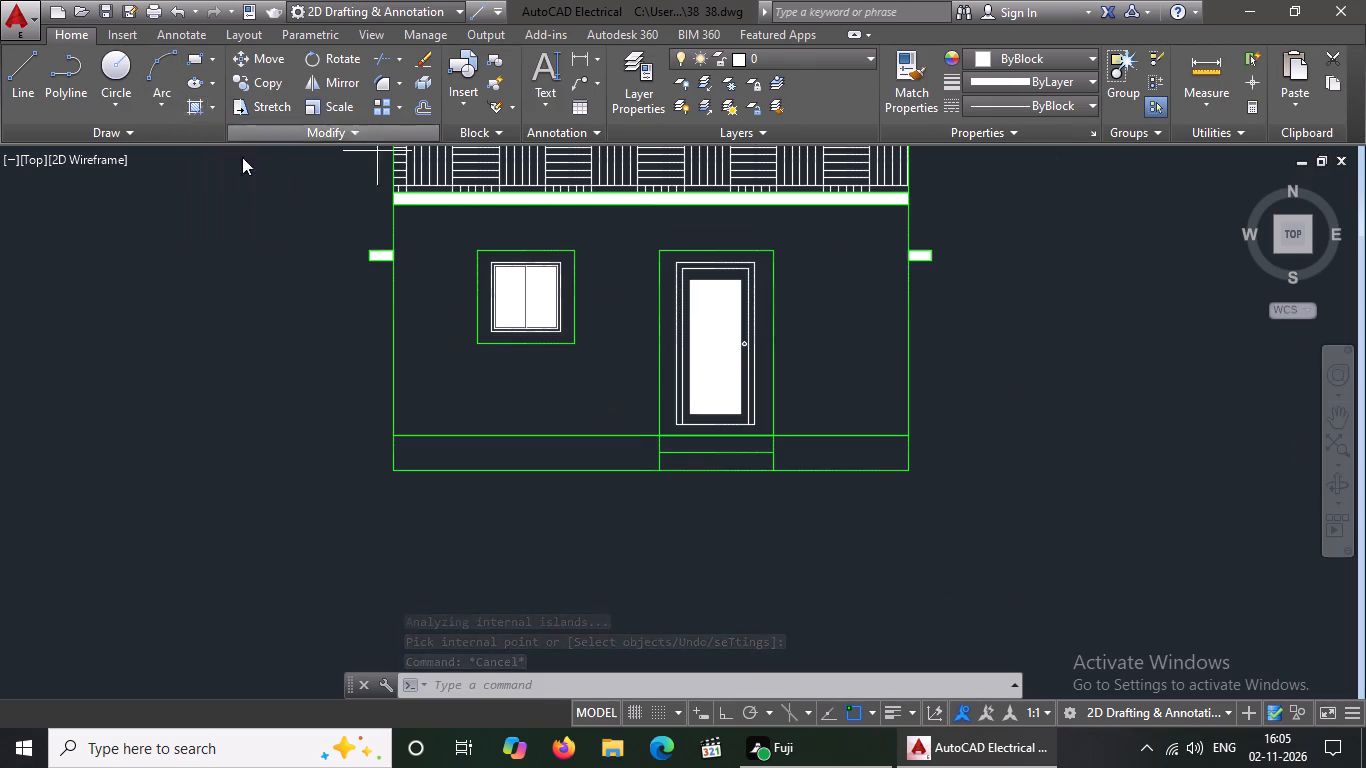
scroll(341, 89, up, 2)
scroll(341, 89, down, 2)
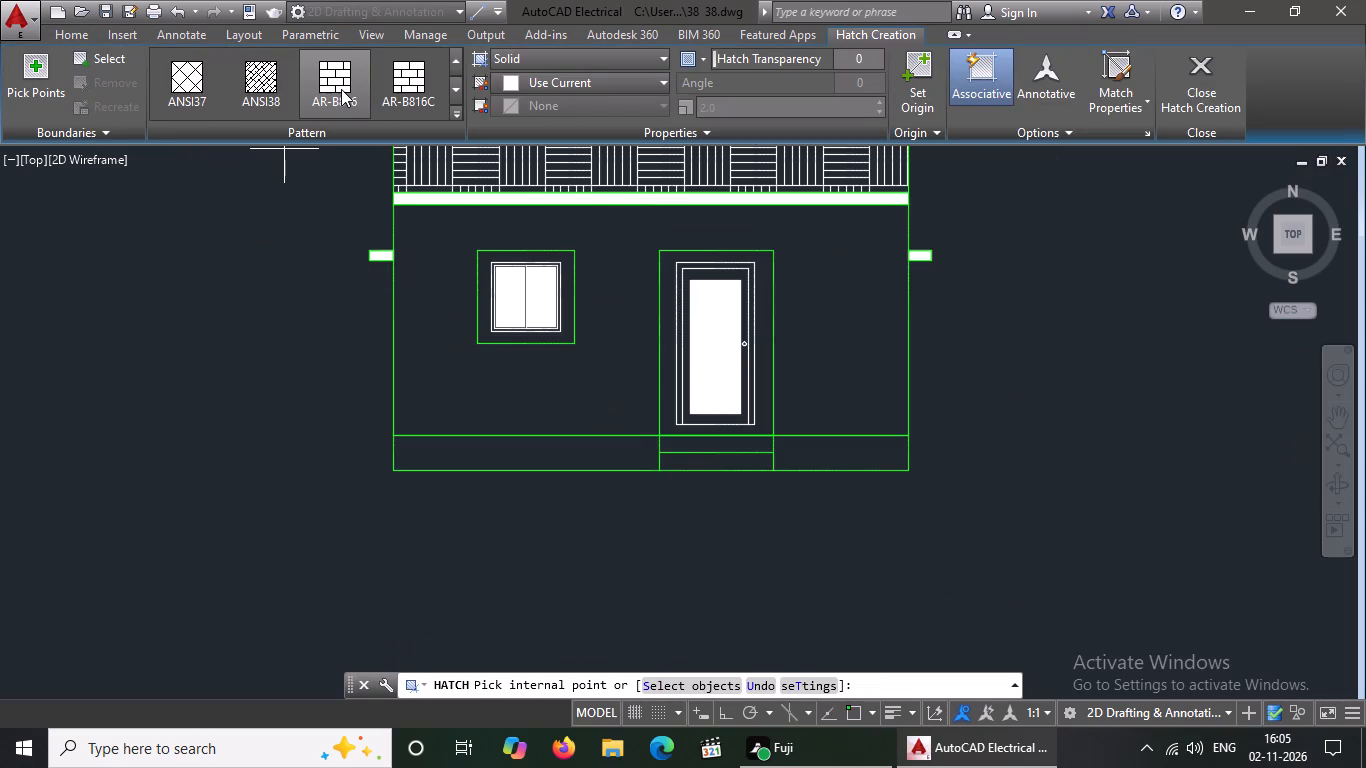
scroll(323, 75, down, 1)
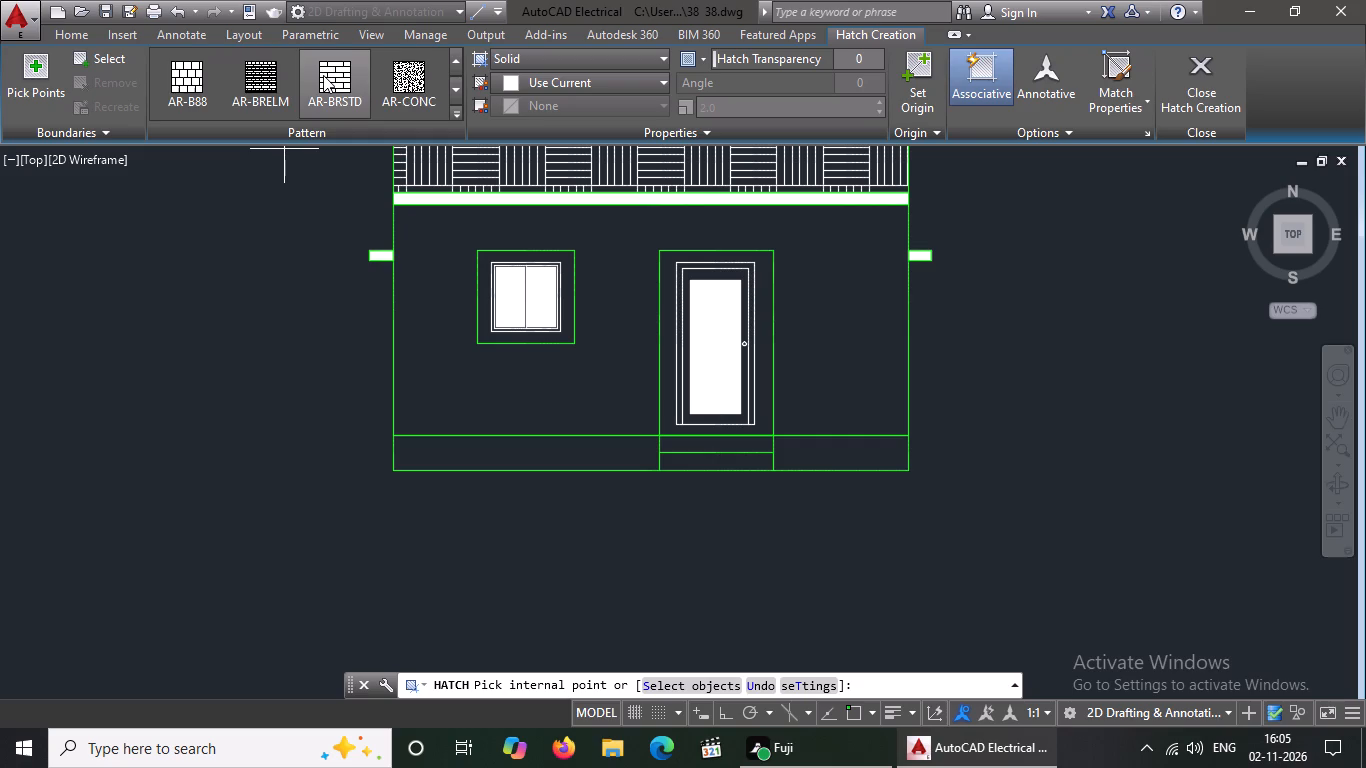
click(402, 81)
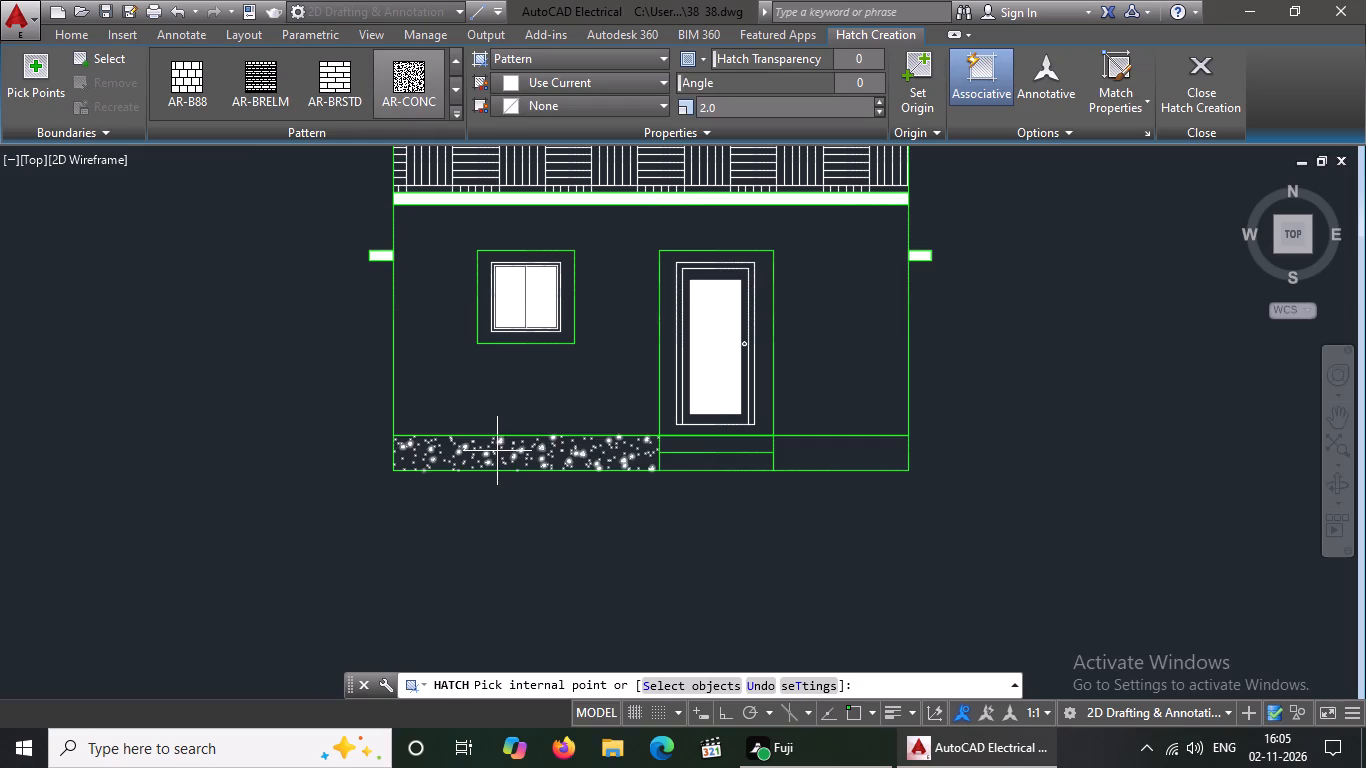
click(497, 451)
click(855, 458)
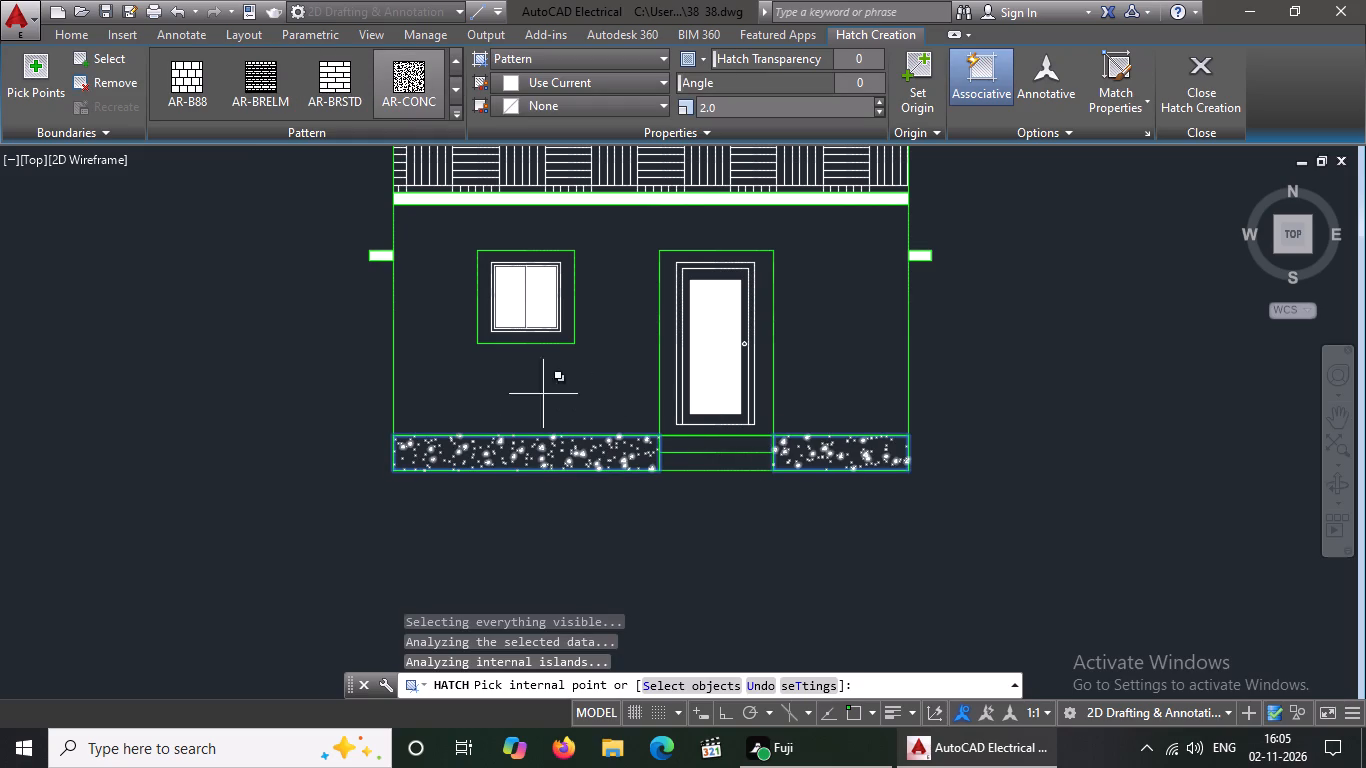
key(Escape)
Hatch the elevation wall around the window and door openings with the AR-BRSTD pattern at scale 5.
click(209, 102)
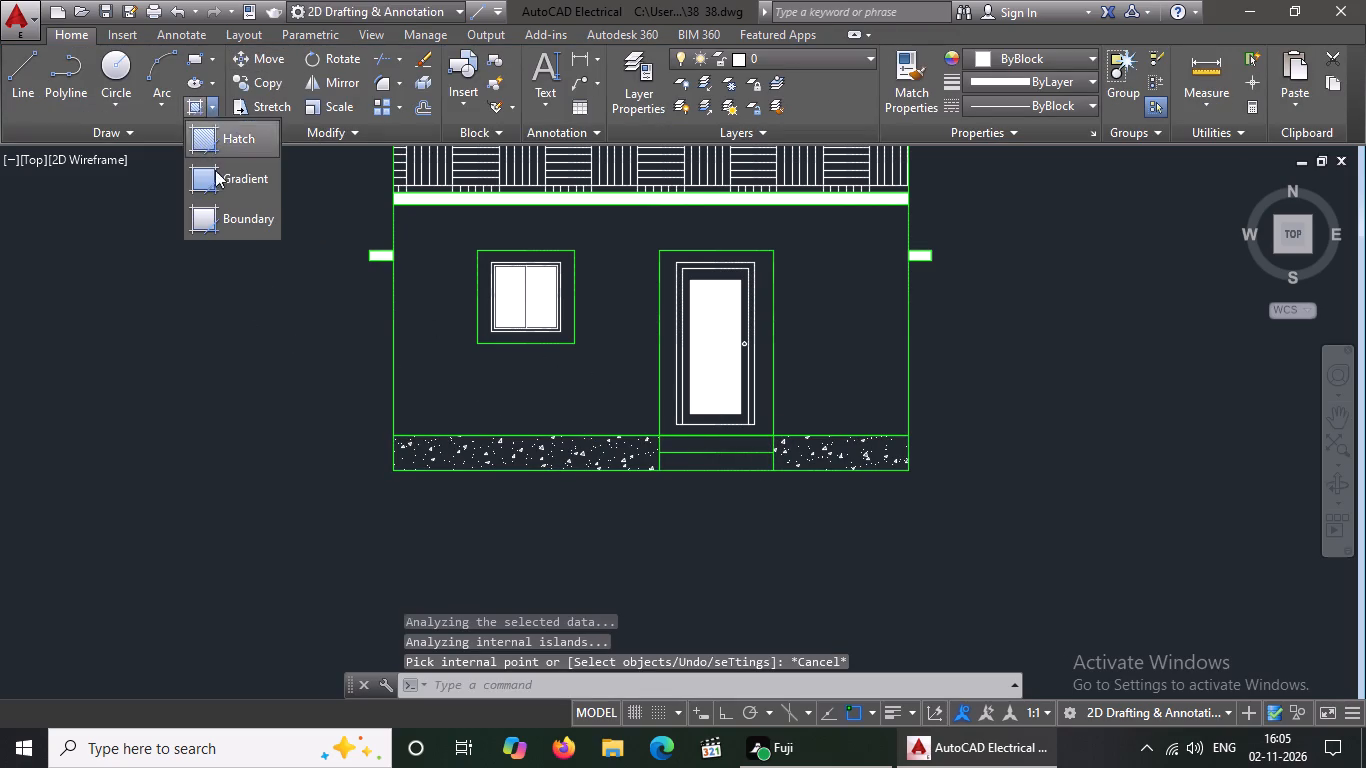
click(234, 147)
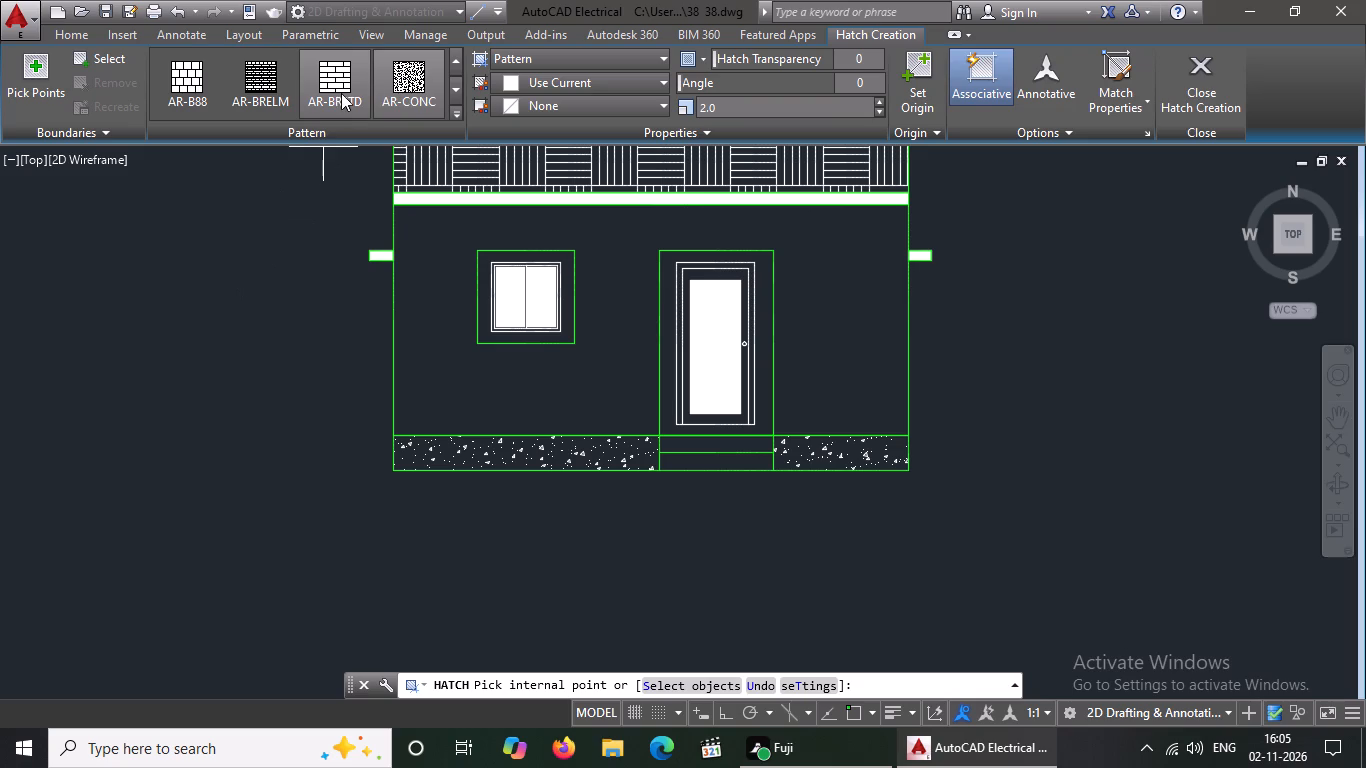
click(341, 93)
click(450, 364)
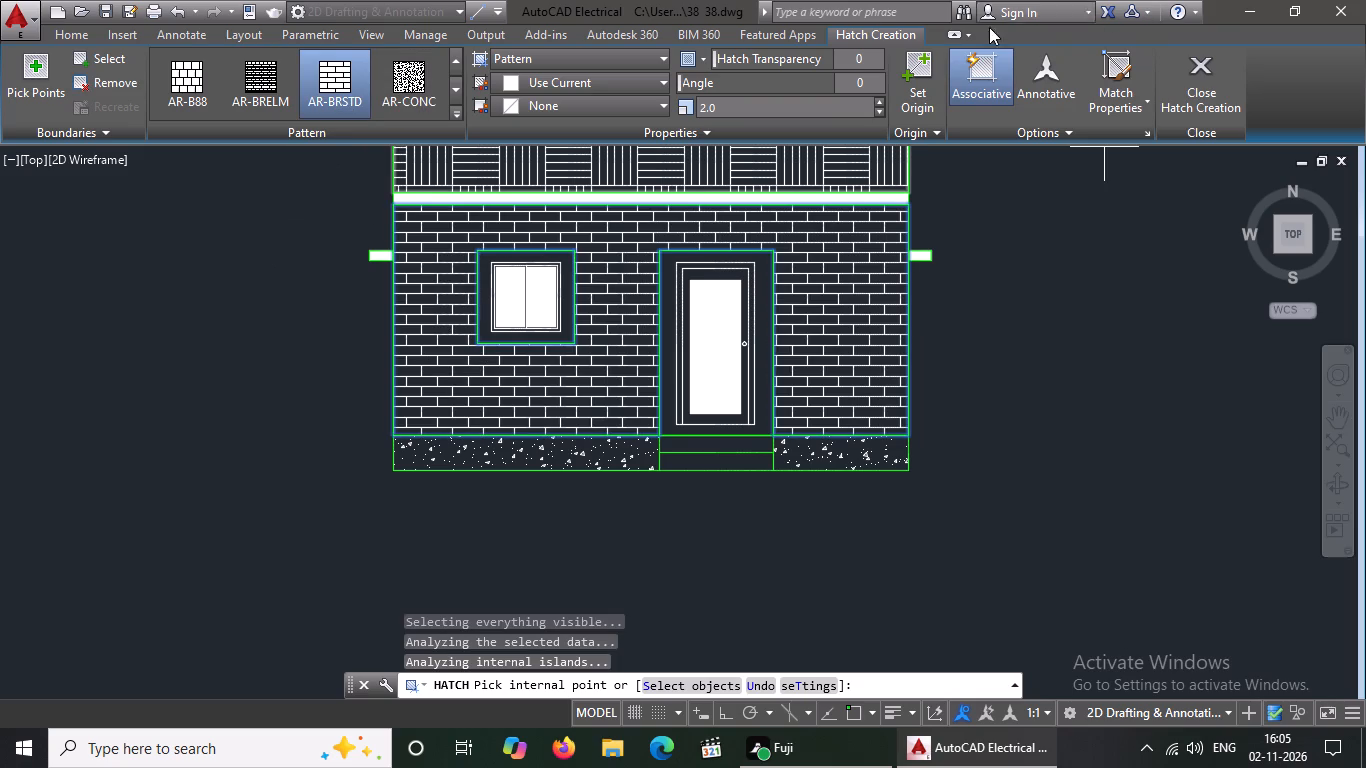
click(729, 101)
key(BackSpace)
key(BackSpace)
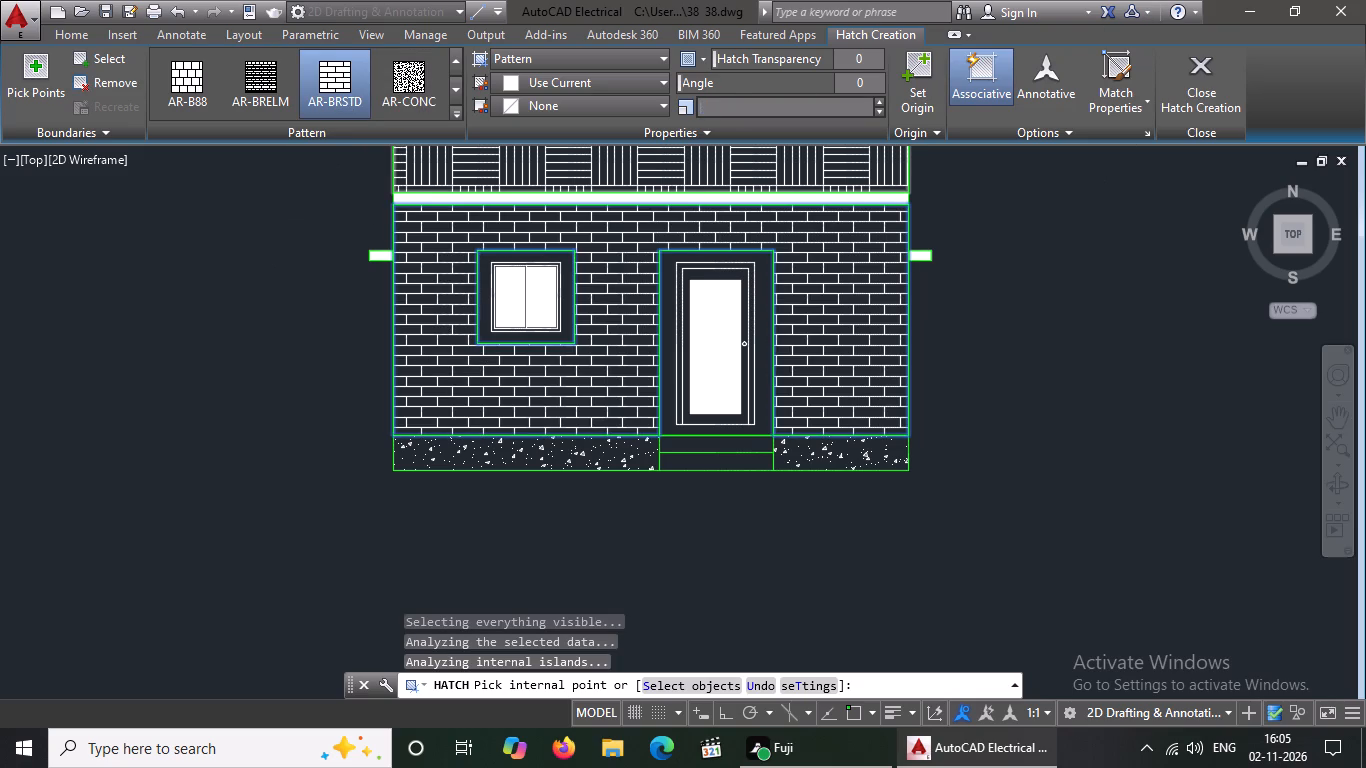
key(5)
key(Return)
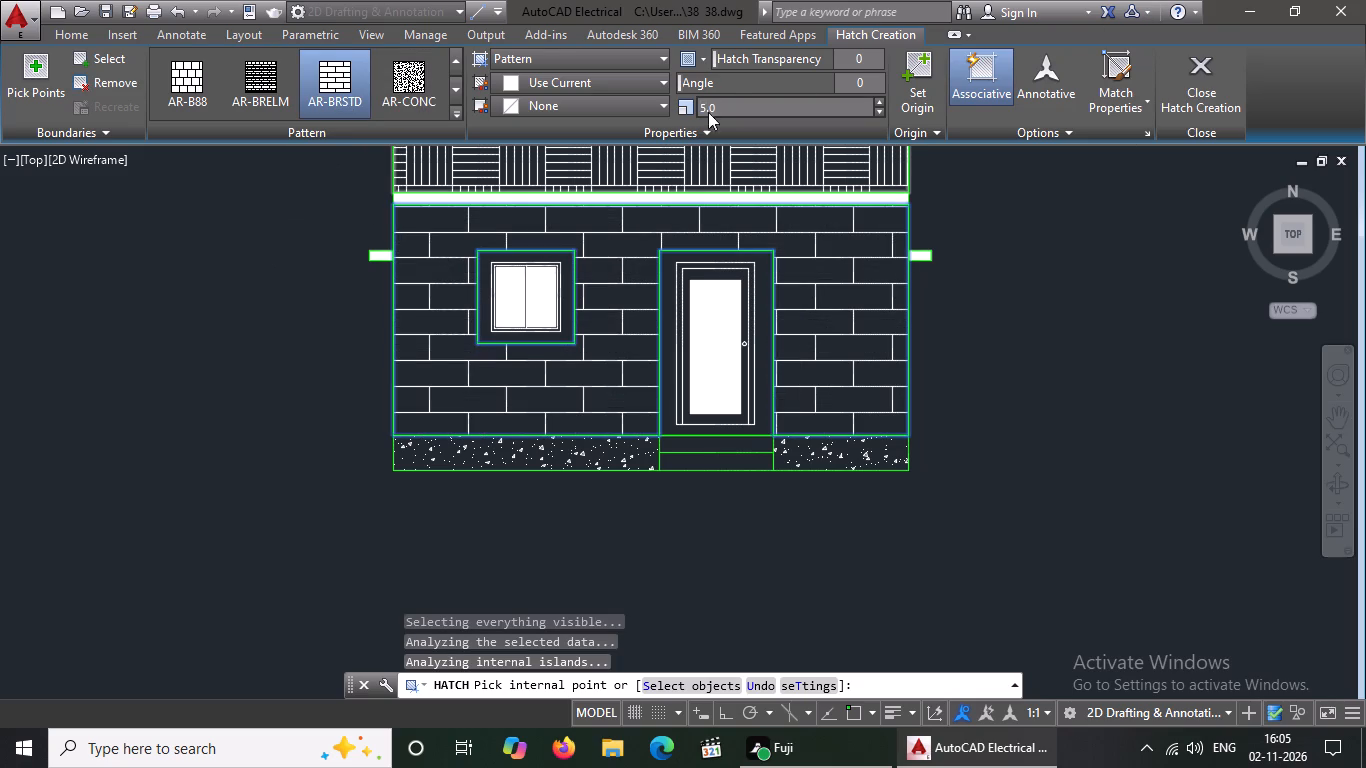
Set the wall brick hatch's scale to 4 and finish the hatch.
click(717, 103)
key(BackSpace)
key(BackSpace)
key(4)
key(Return)
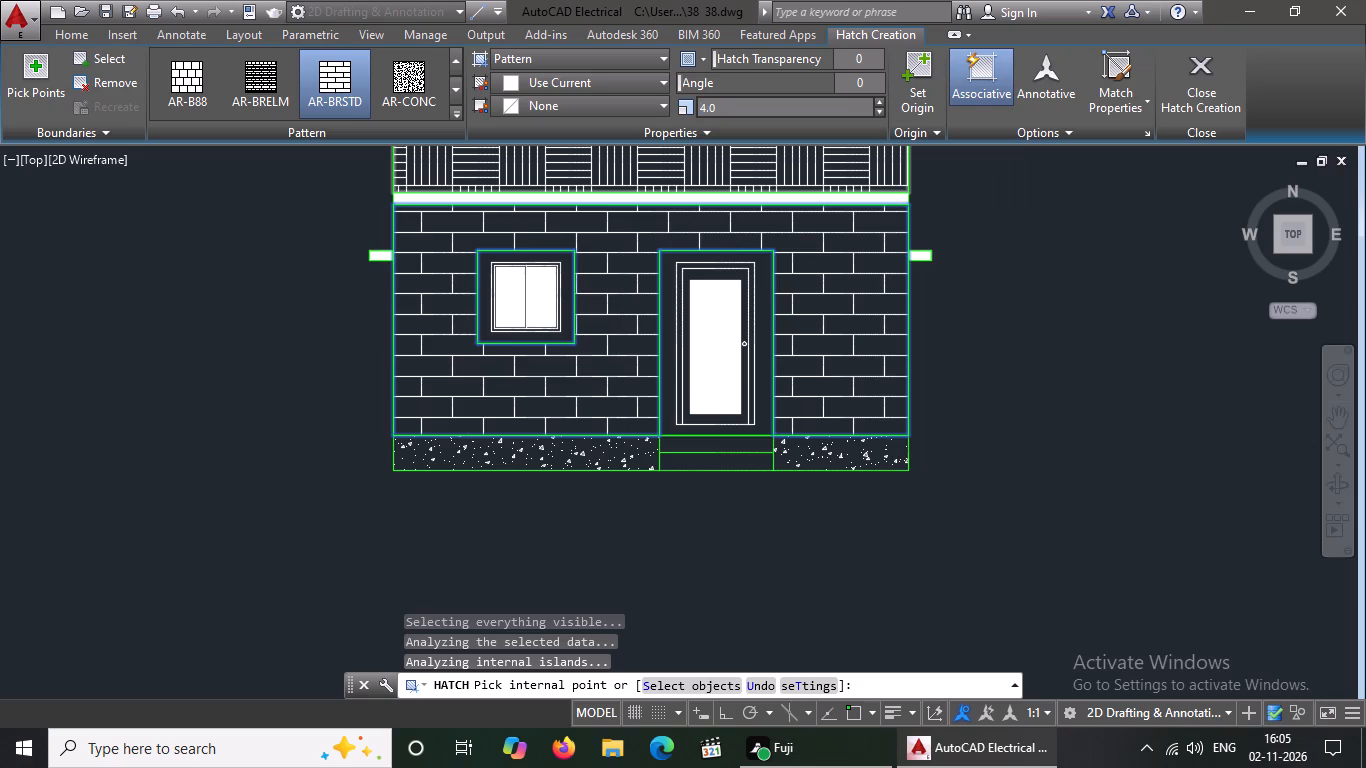
scroll(617, 297, down, 3)
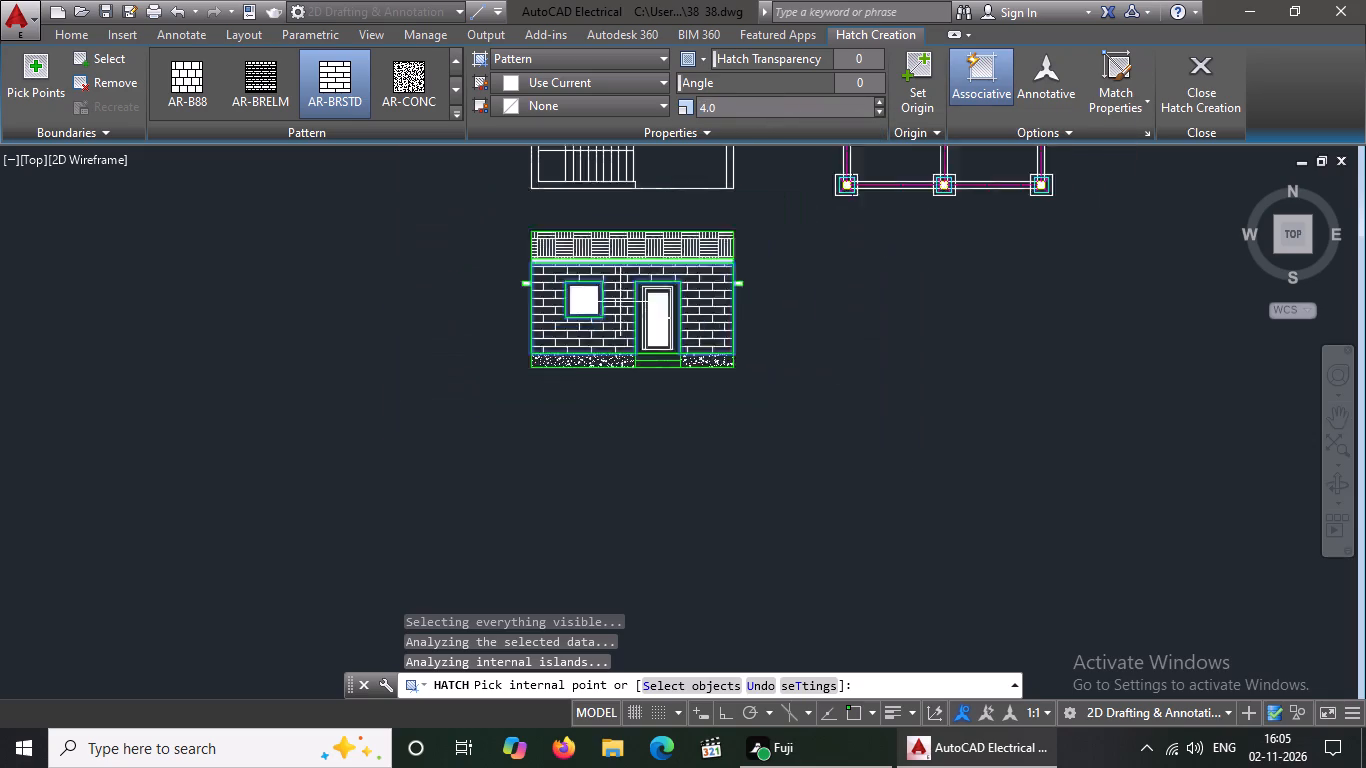
key(Escape)
Examine the hatched front elevation, checking the brickwork around the window and door at close range and overall.
scroll(651, 295, up, 2)
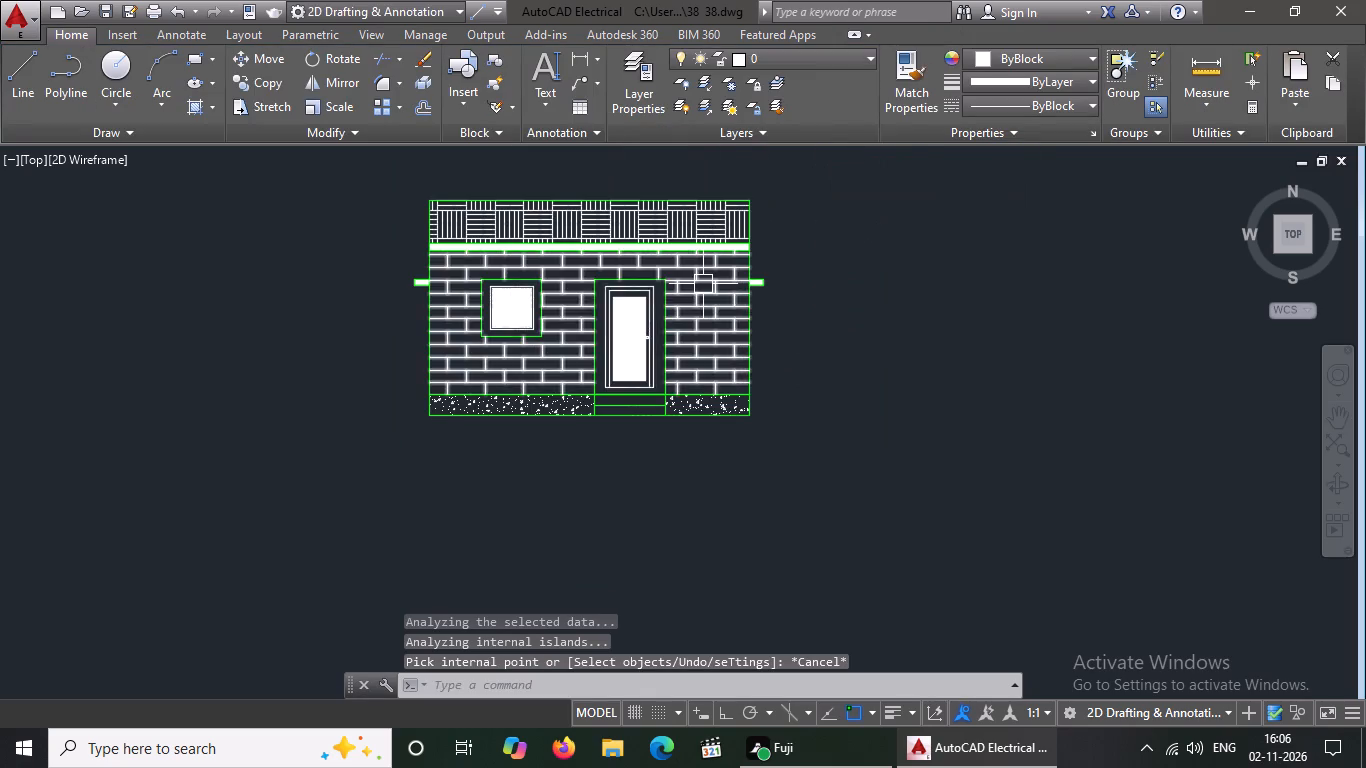
scroll(705, 284, up, 1)
scroll(636, 412, up, 2)
scroll(609, 384, down, 3)
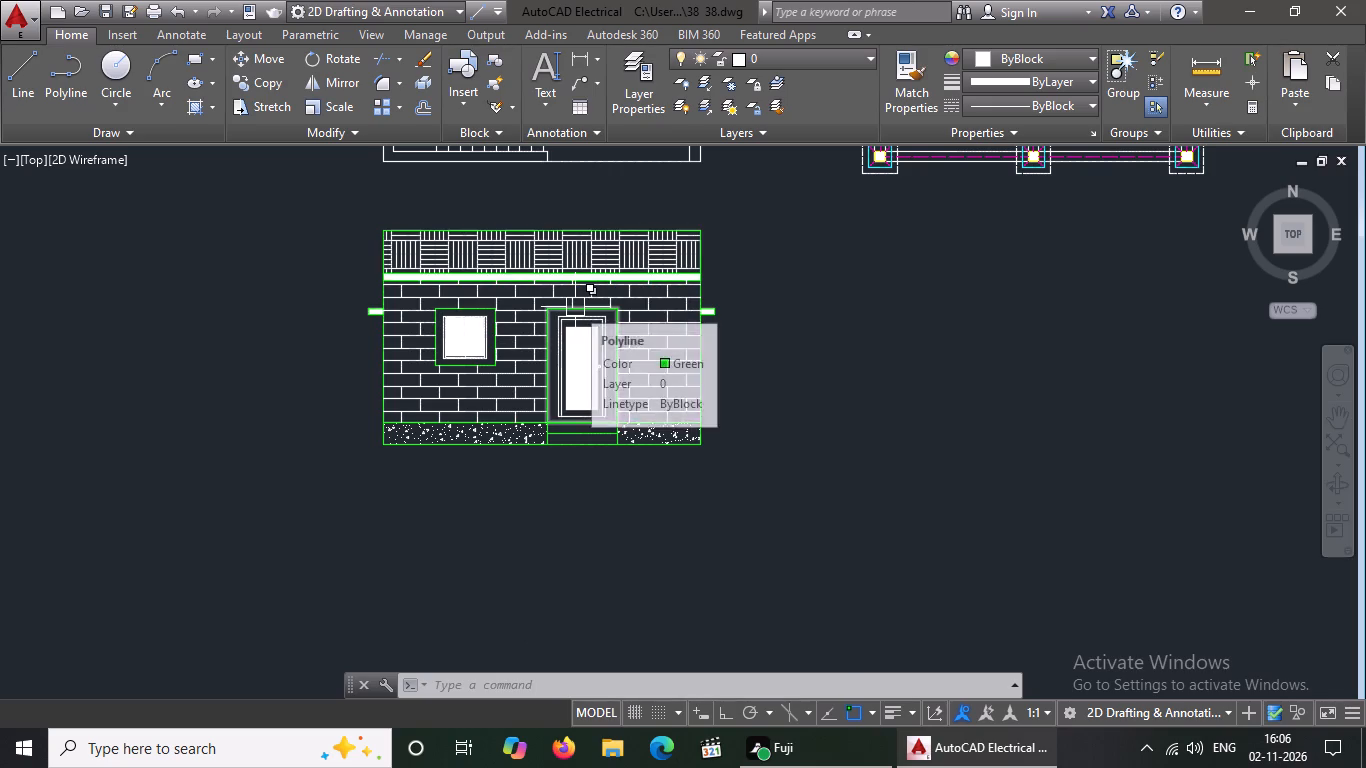
key(Escape)
scroll(494, 349, up, 4)
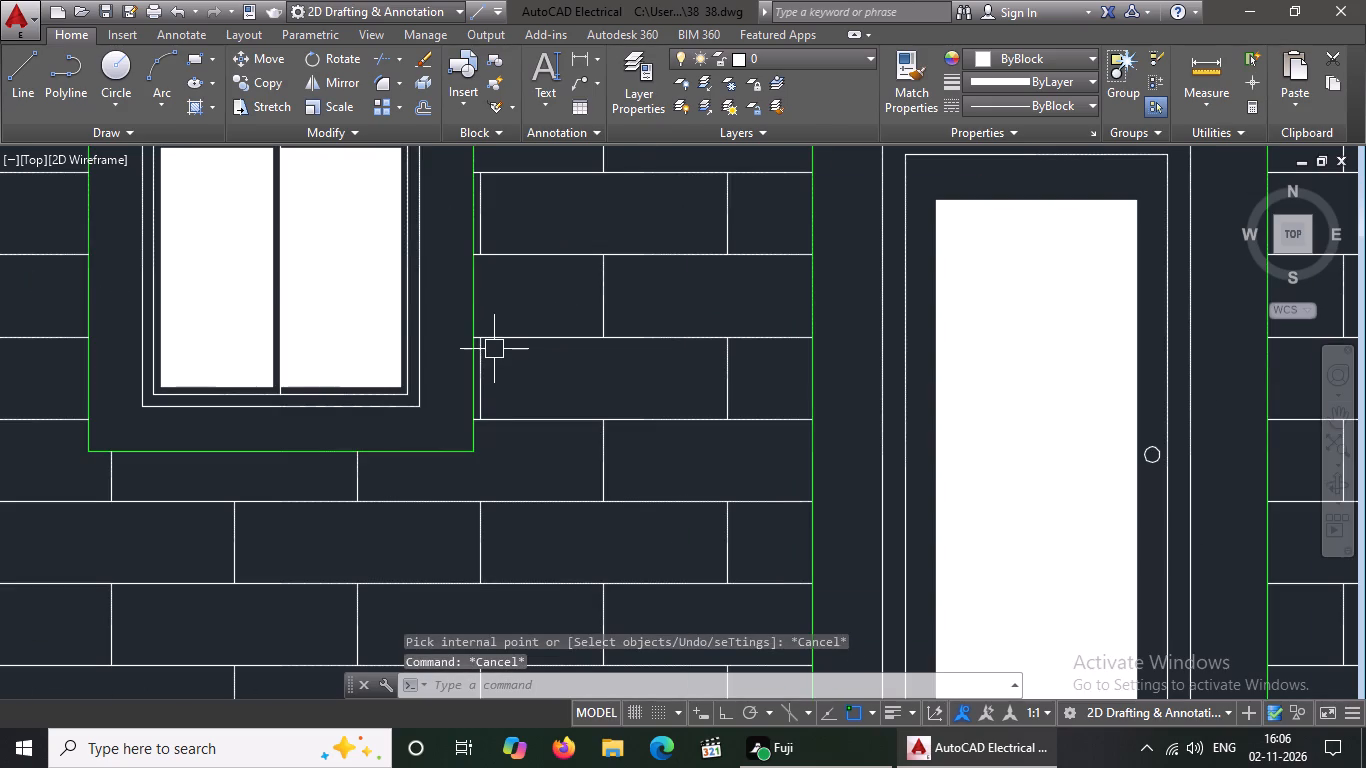
scroll(494, 349, down, 2)
scroll(659, 302, down, 2)
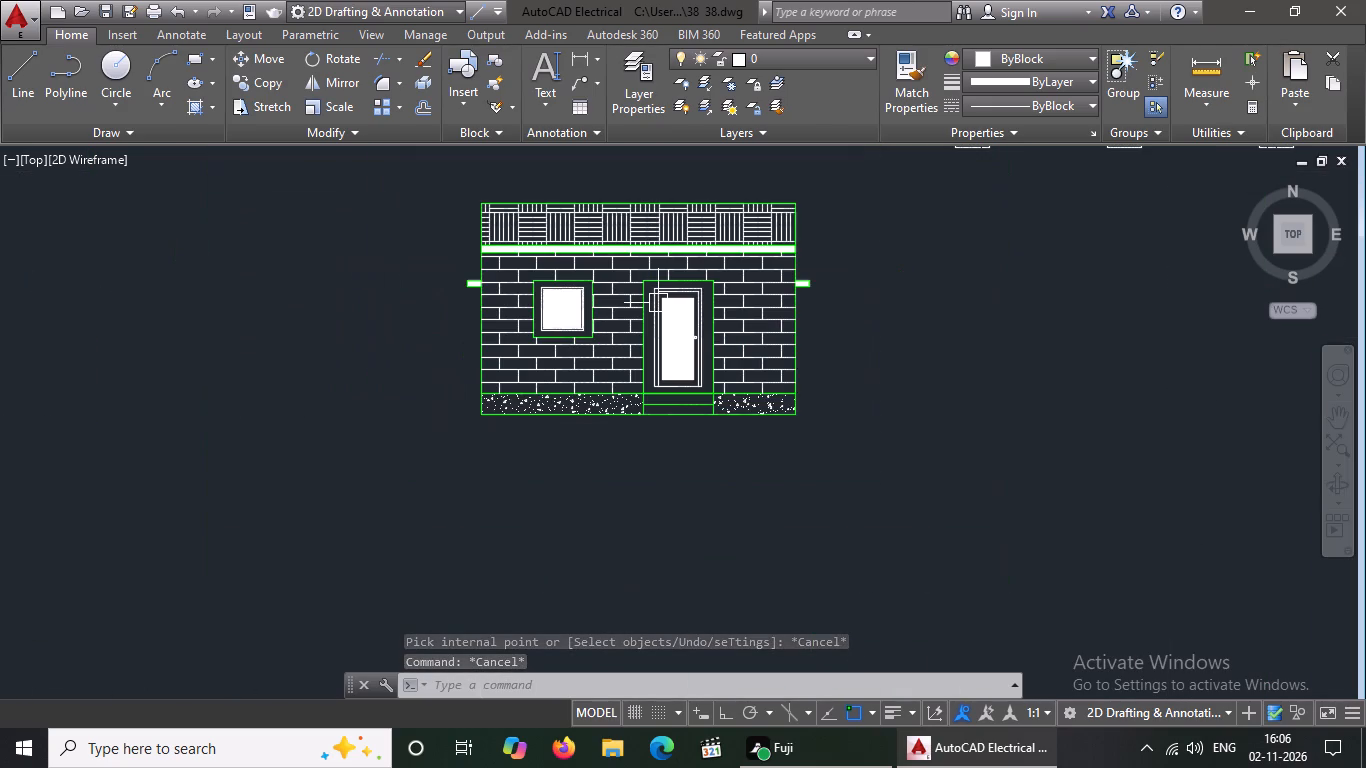
middle_drag(657, 303, 514, 433)
scroll(527, 415, up, 2)
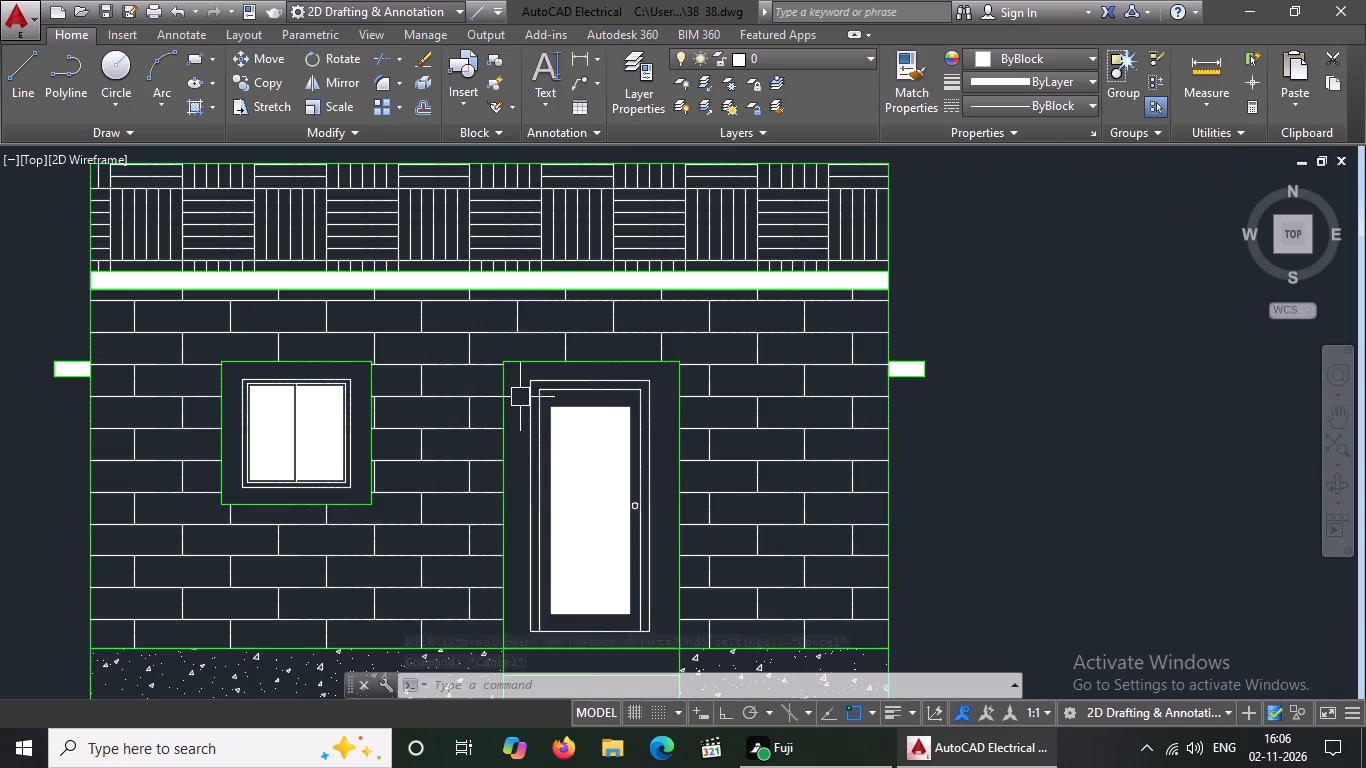
scroll(632, 389, up, 1)
scroll(632, 368, down, 3)
scroll(630, 390, up, 2)
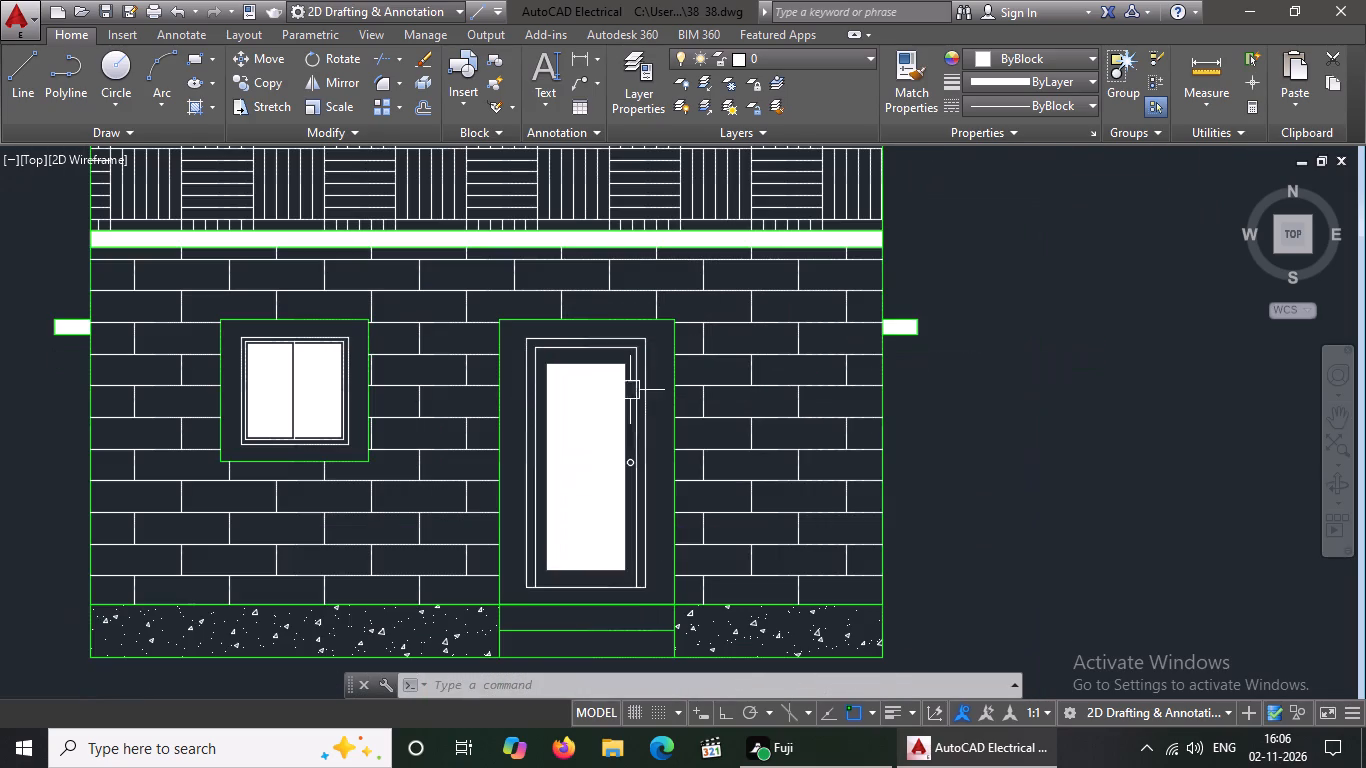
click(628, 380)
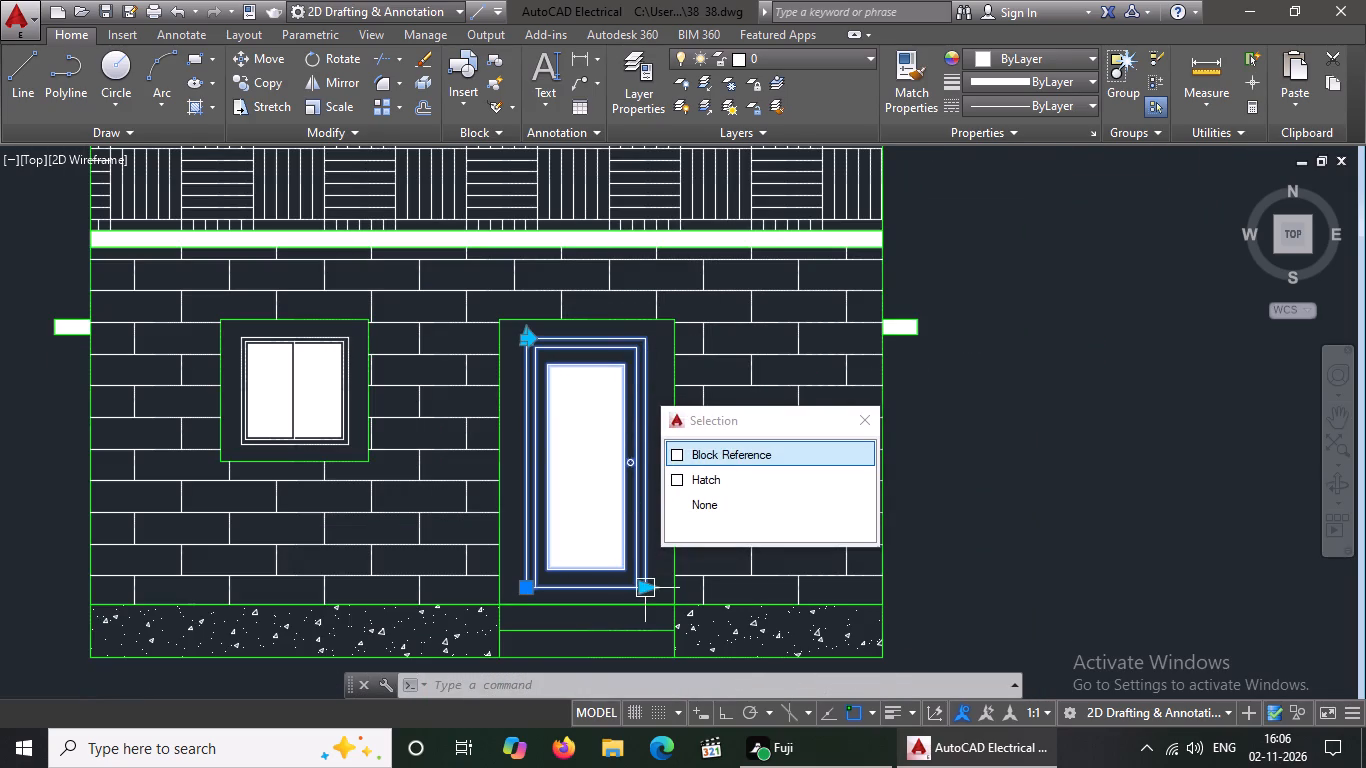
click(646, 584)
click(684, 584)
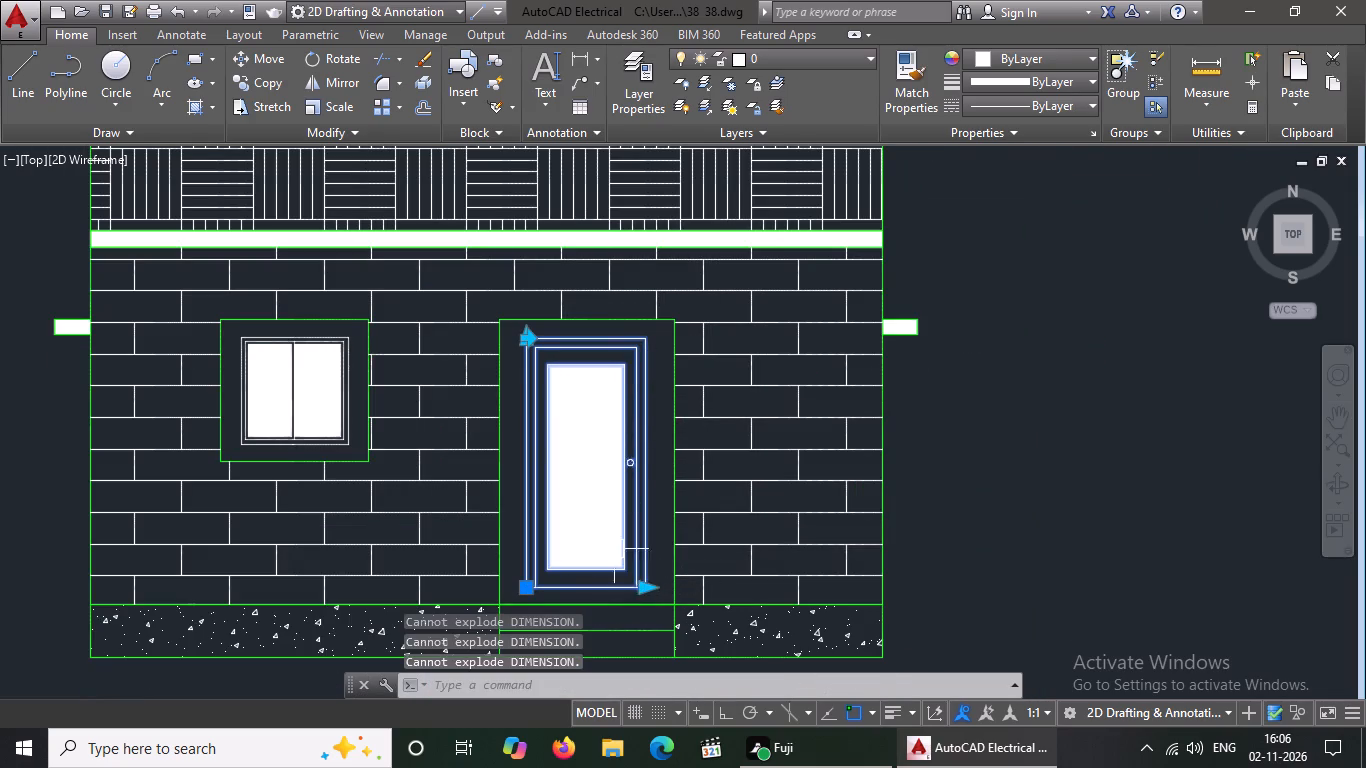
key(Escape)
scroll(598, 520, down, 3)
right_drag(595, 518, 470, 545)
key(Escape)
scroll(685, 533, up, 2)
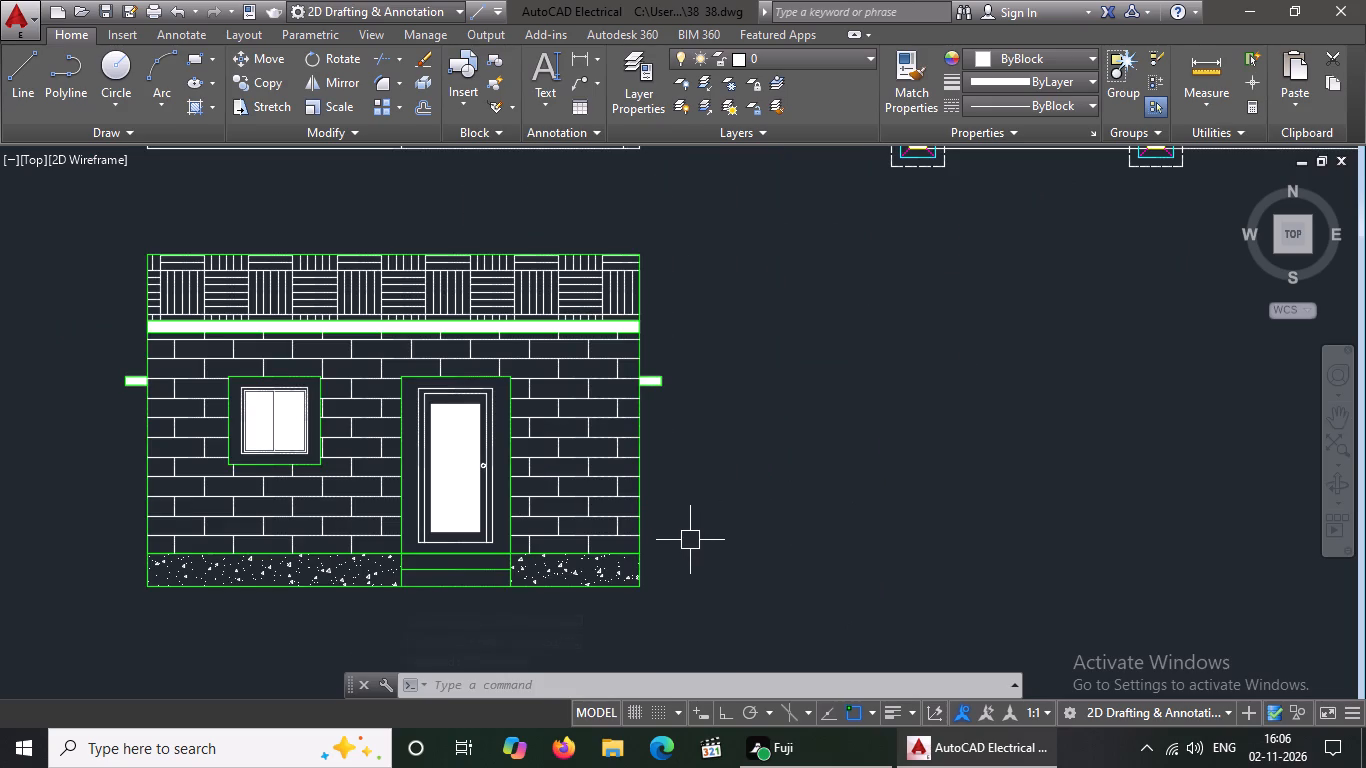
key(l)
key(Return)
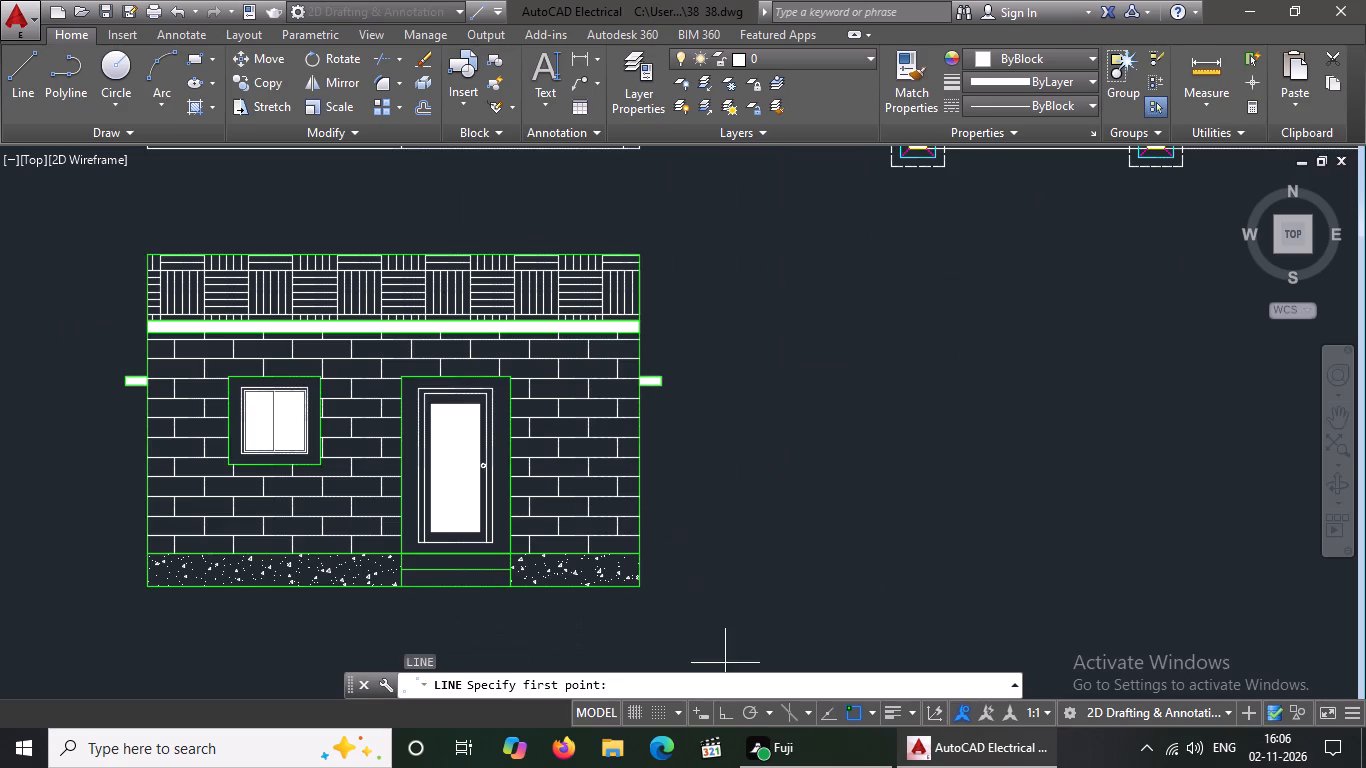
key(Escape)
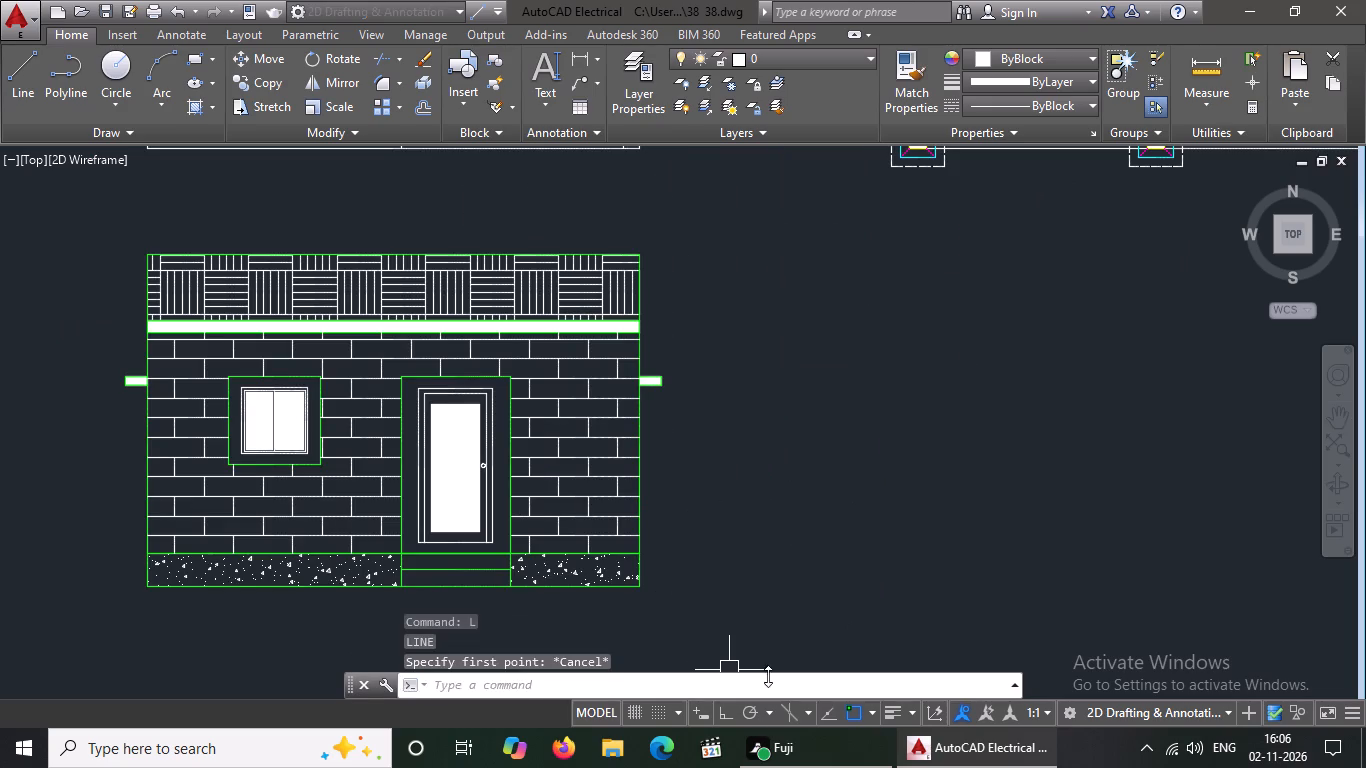
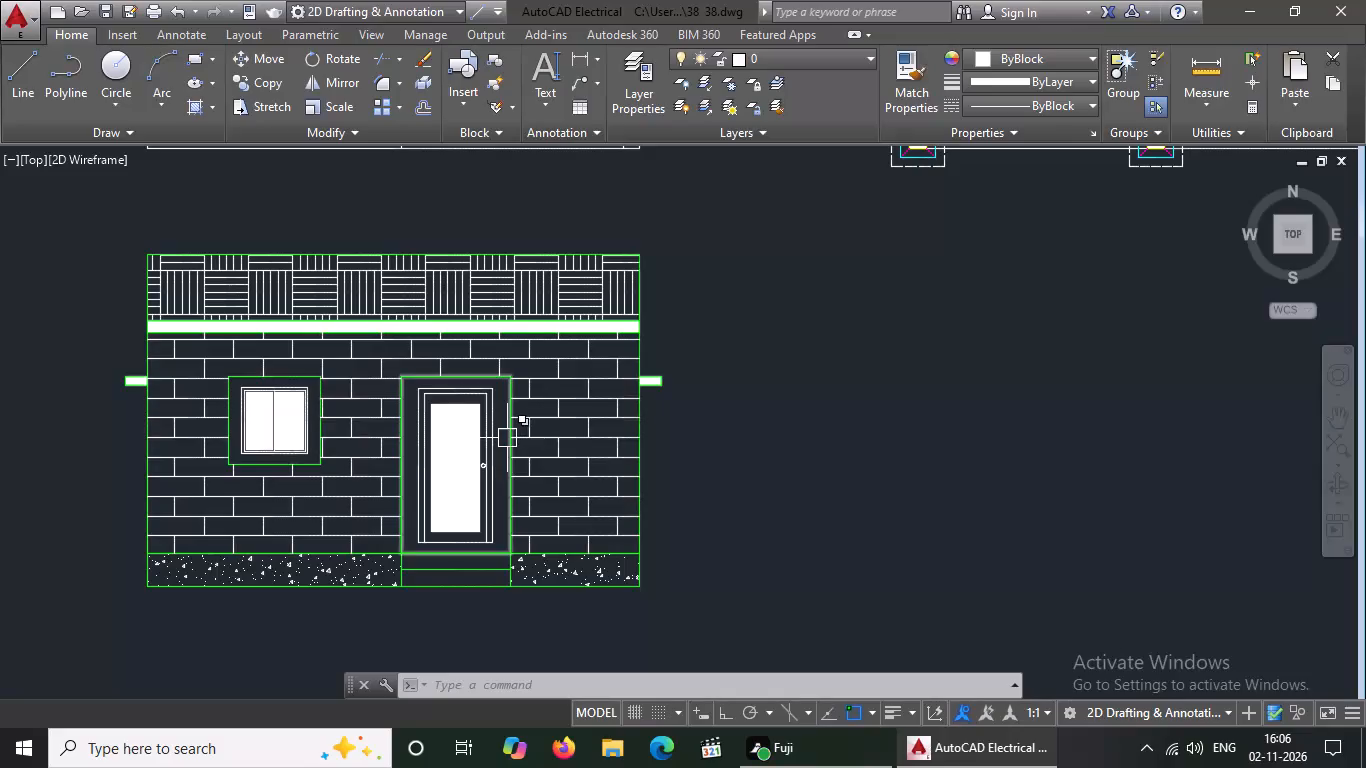
Draw a 5' horizontal ground line outward from the elevation's bottom-right corner with ortho on.
key(Escape)
key(l)
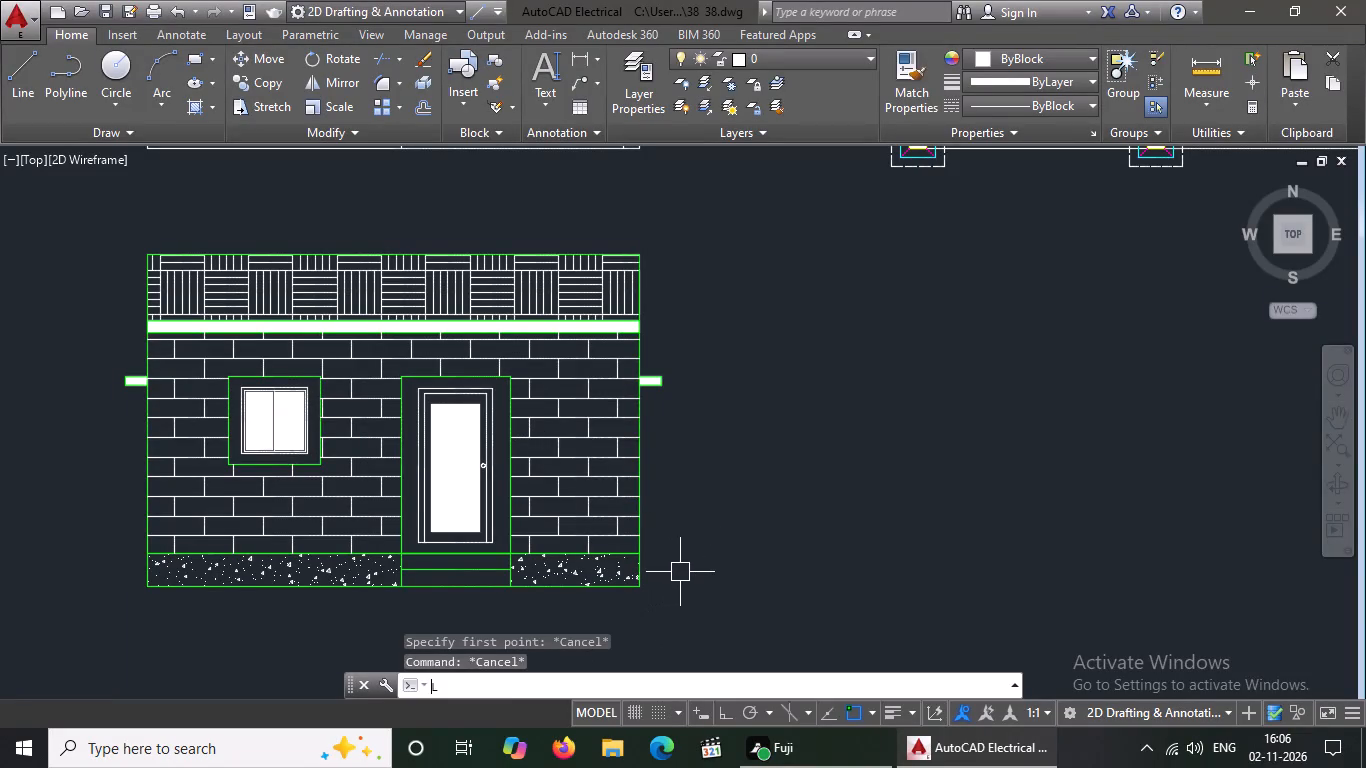
key(Return)
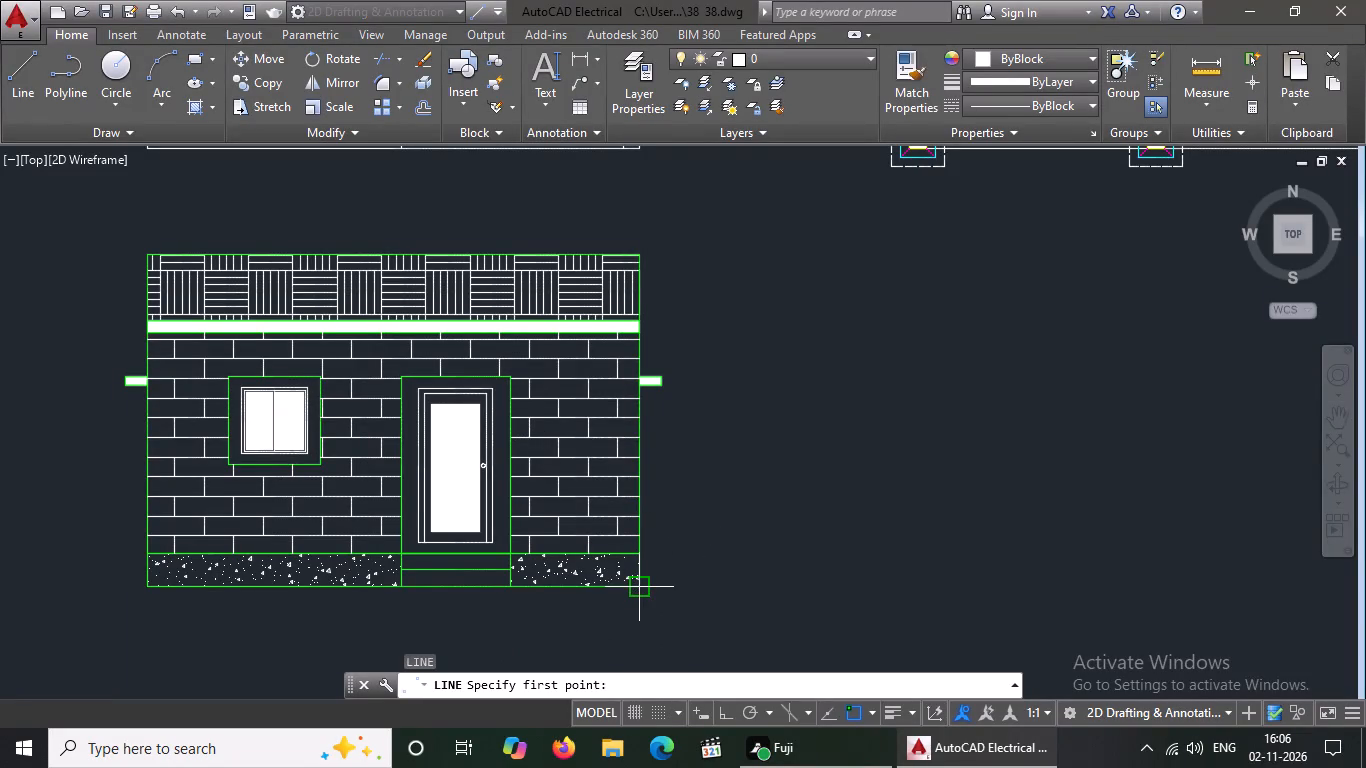
drag(639, 586, 682, 578)
click(723, 712)
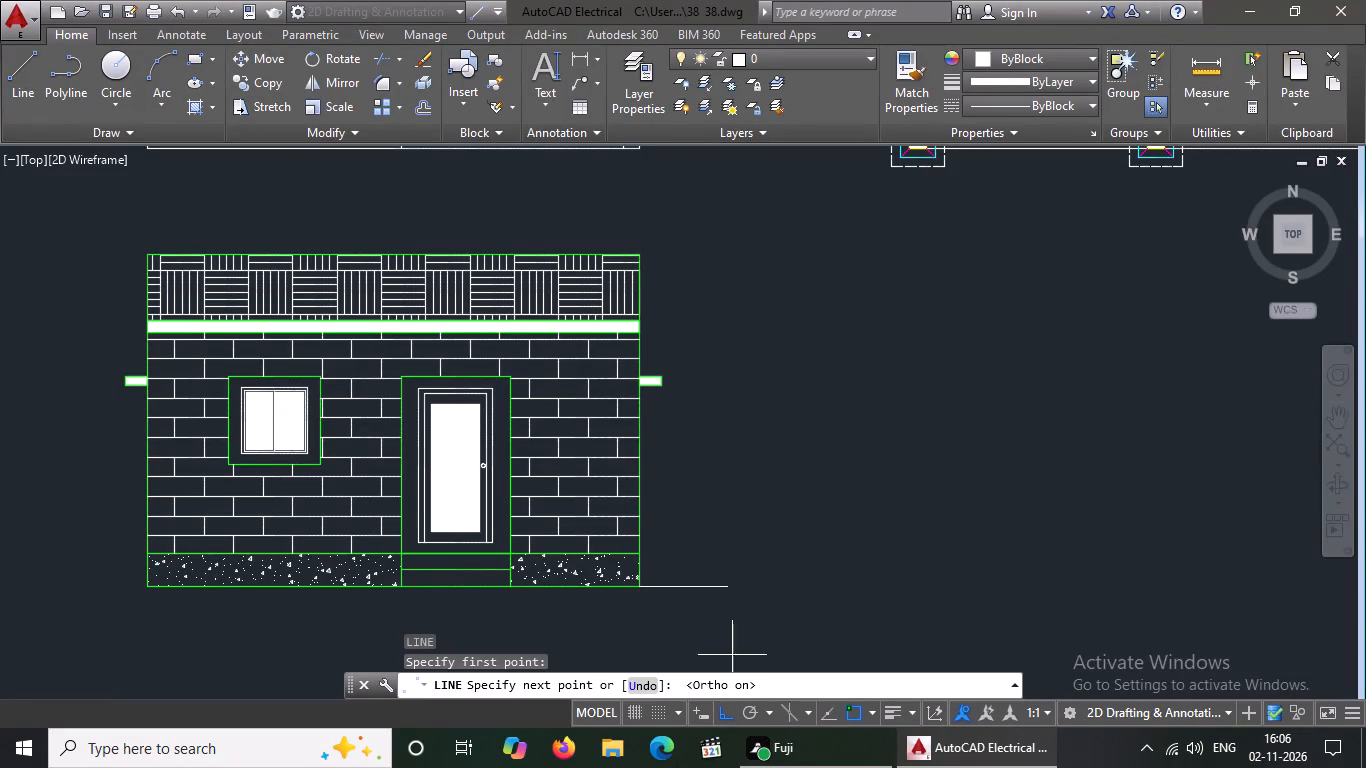
text(5')
key(Return)
key(Return)
Draw a 5' horizontal ground line outward from the elevation's bottom-left corner.
scroll(710, 394, down, 1)
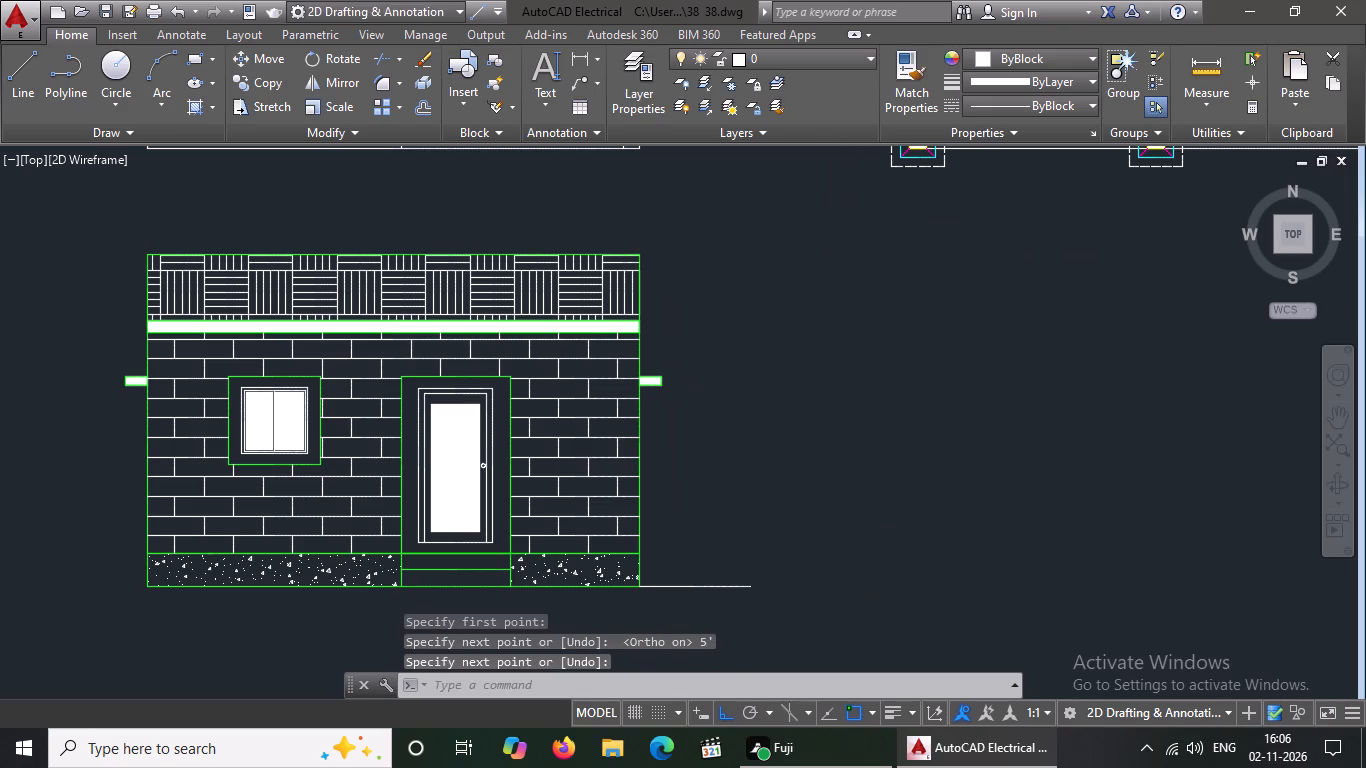
scroll(710, 394, down, 1)
key(l)
key(Return)
scroll(449, 456, up, 2)
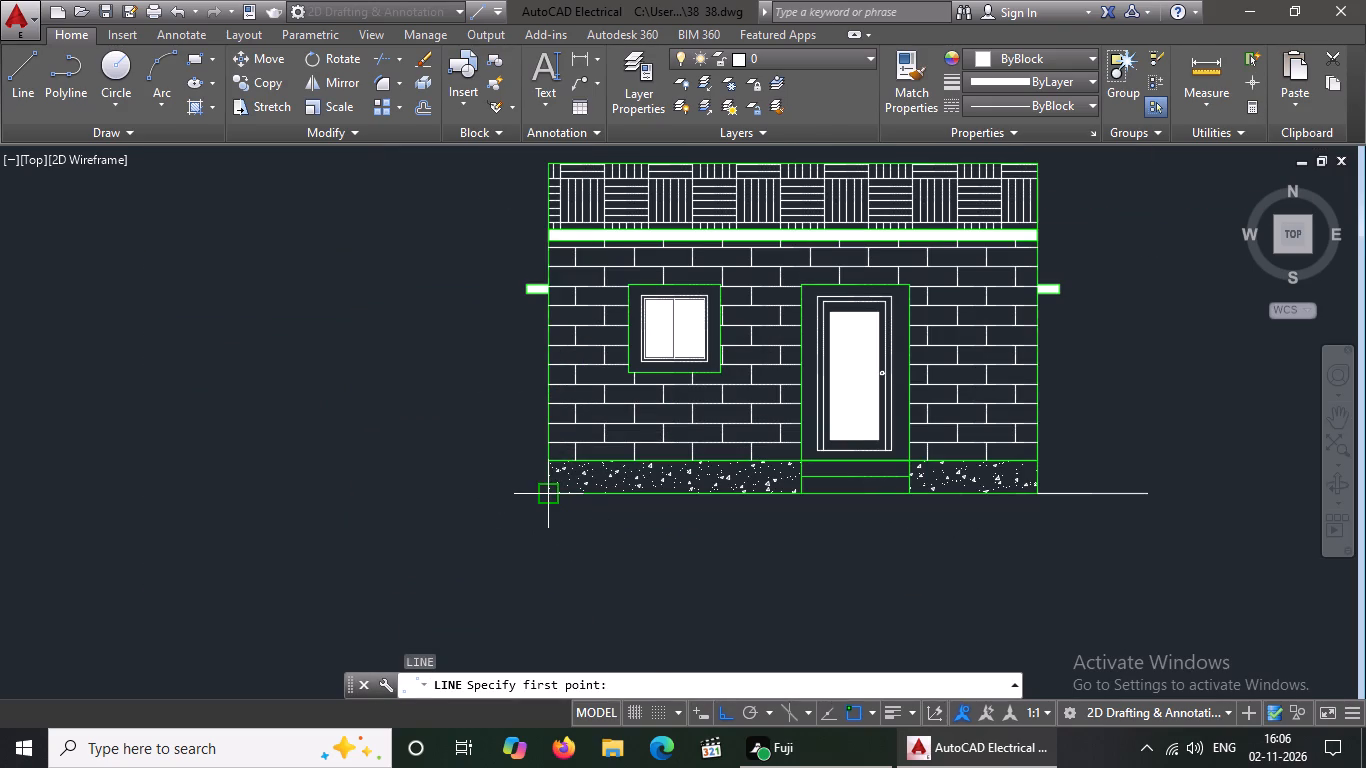
drag(548, 495, 494, 512)
text(5')
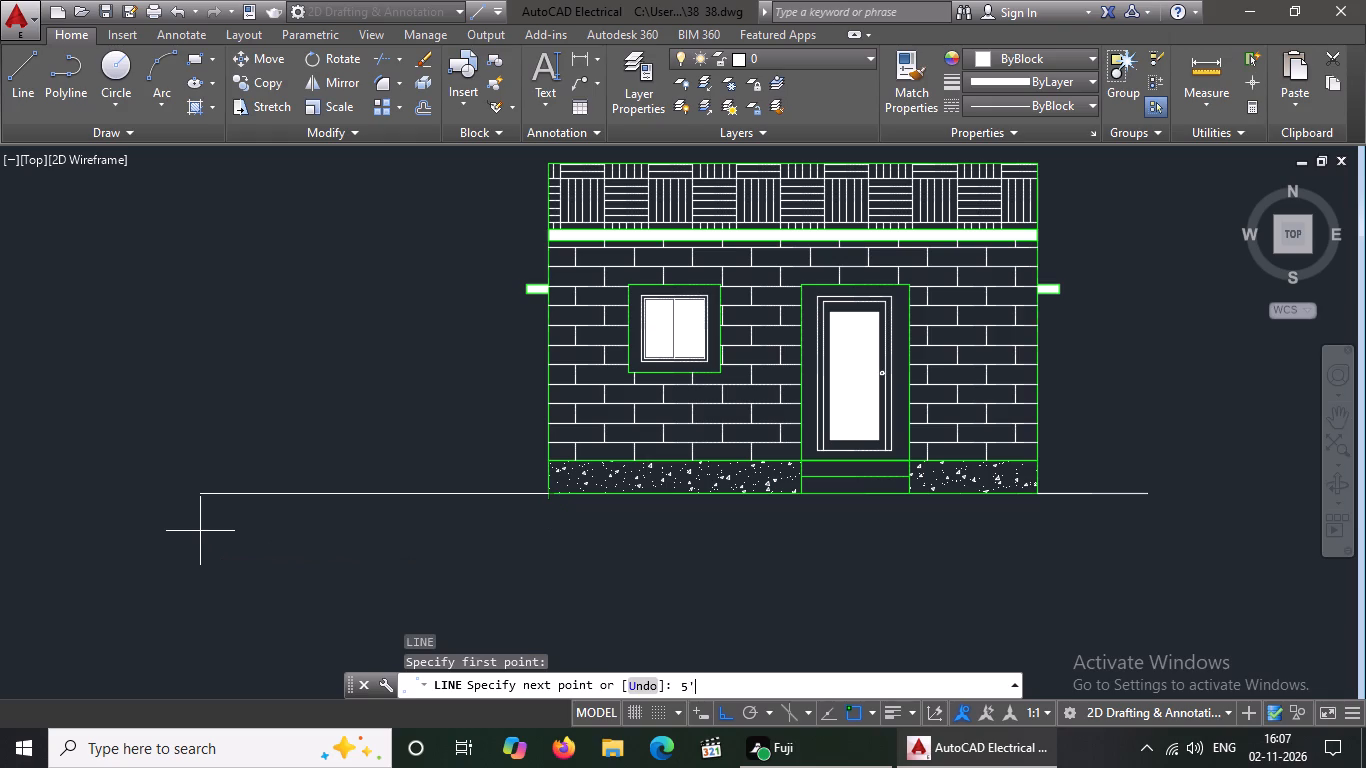
key(Return)
key(Return)
With ortho off, draw a short line sloping down and outward from the ground line left of the elevation.
scroll(259, 480, down, 1)
click(15, 74)
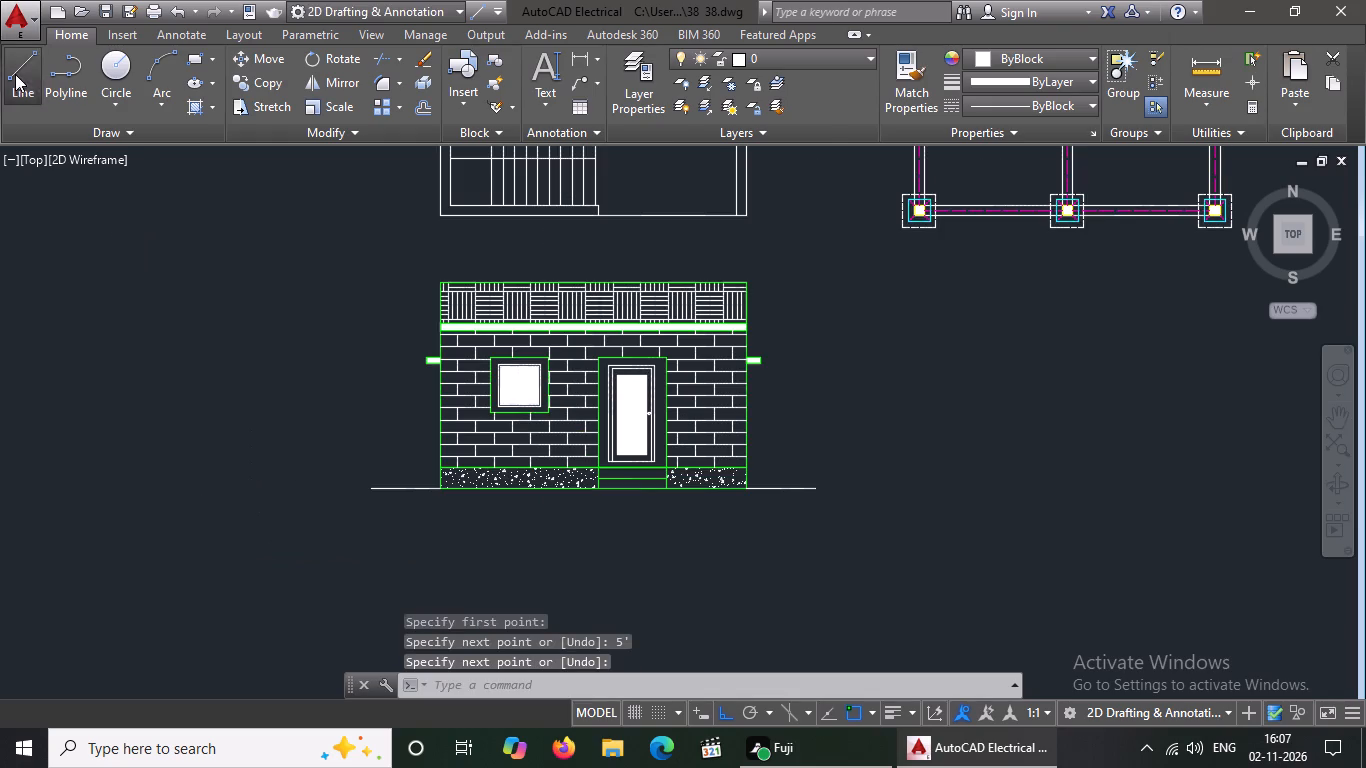
scroll(363, 441, up, 2)
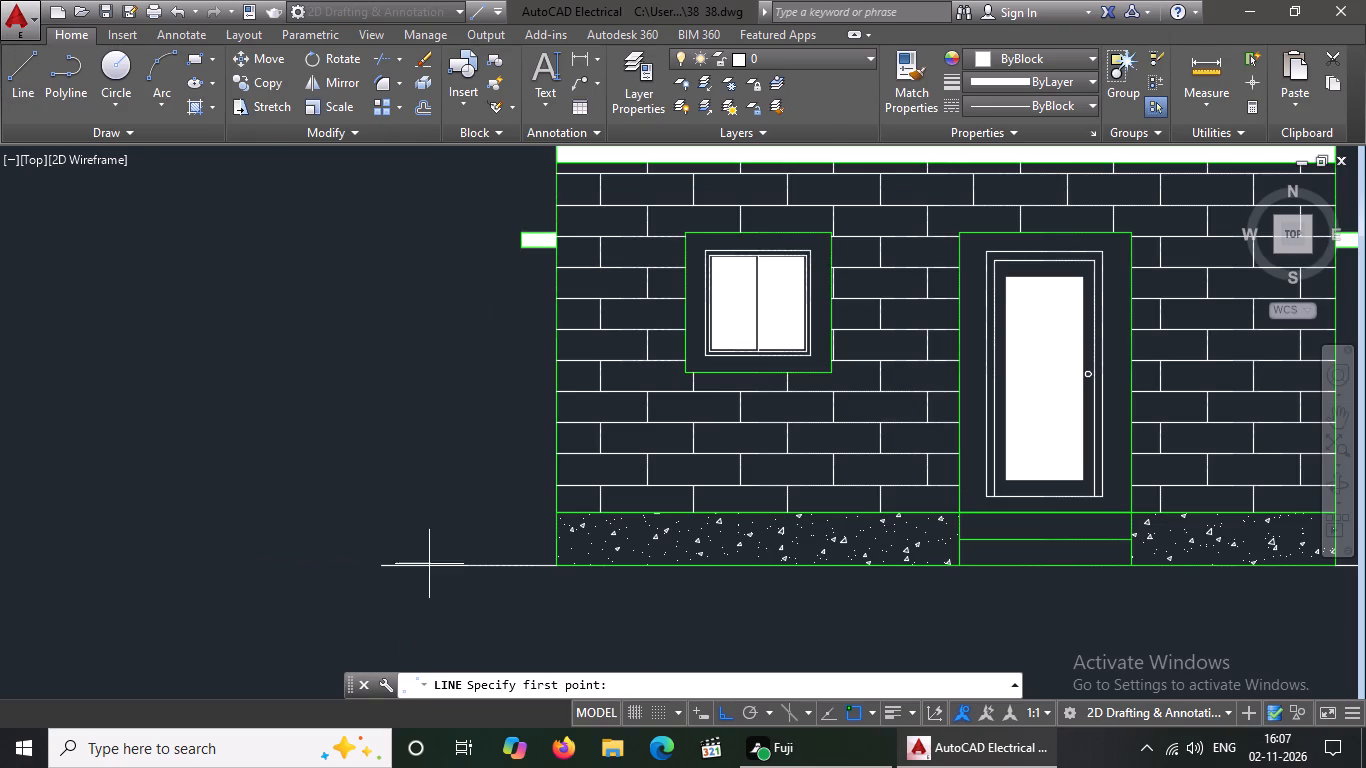
click(431, 564)
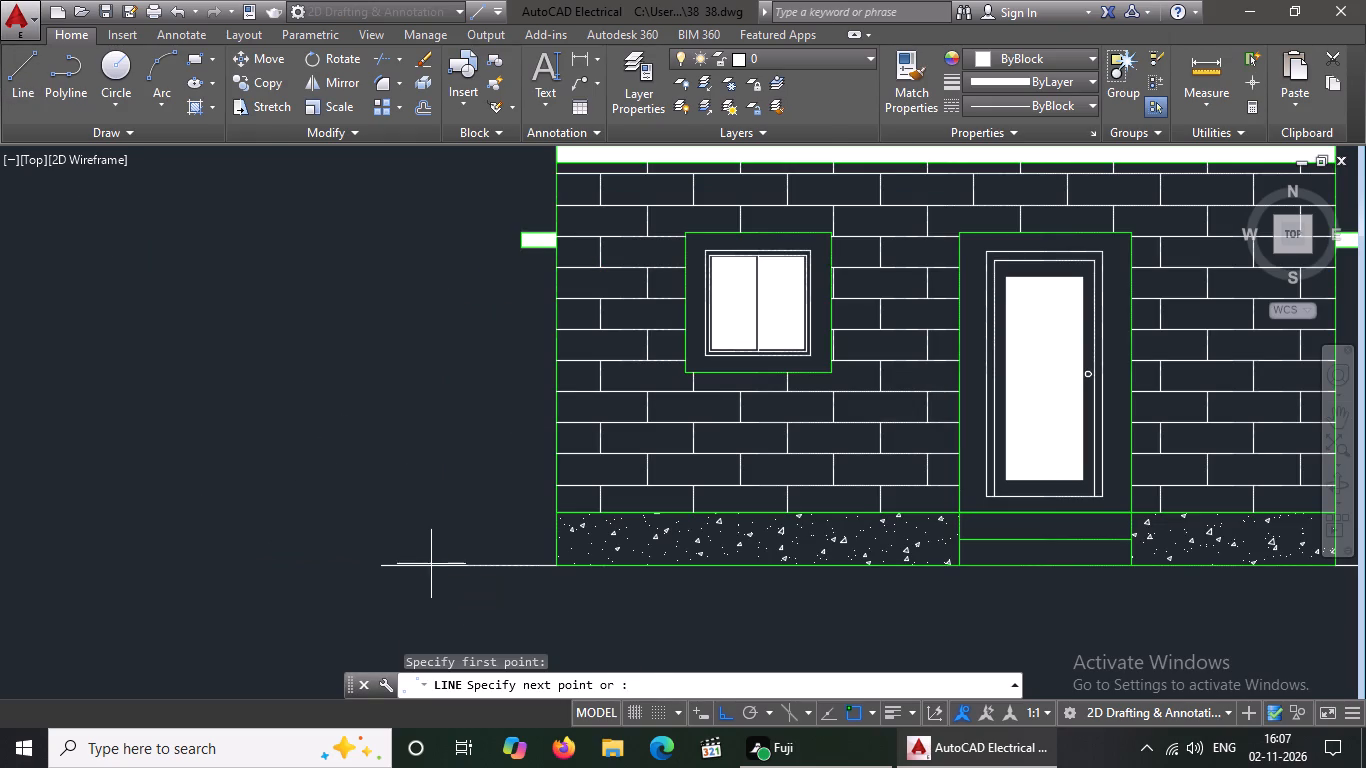
click(722, 711)
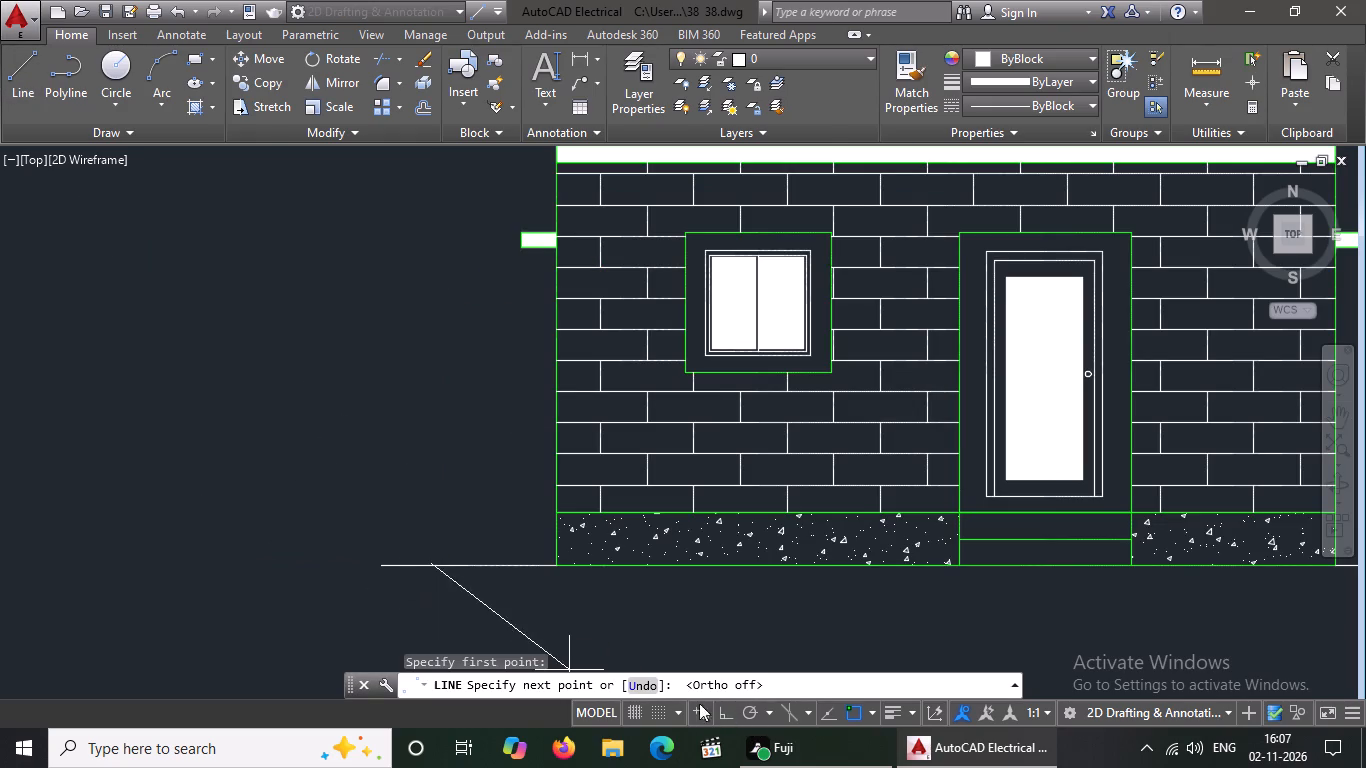
key(Escape)
key(l)
key(Return)
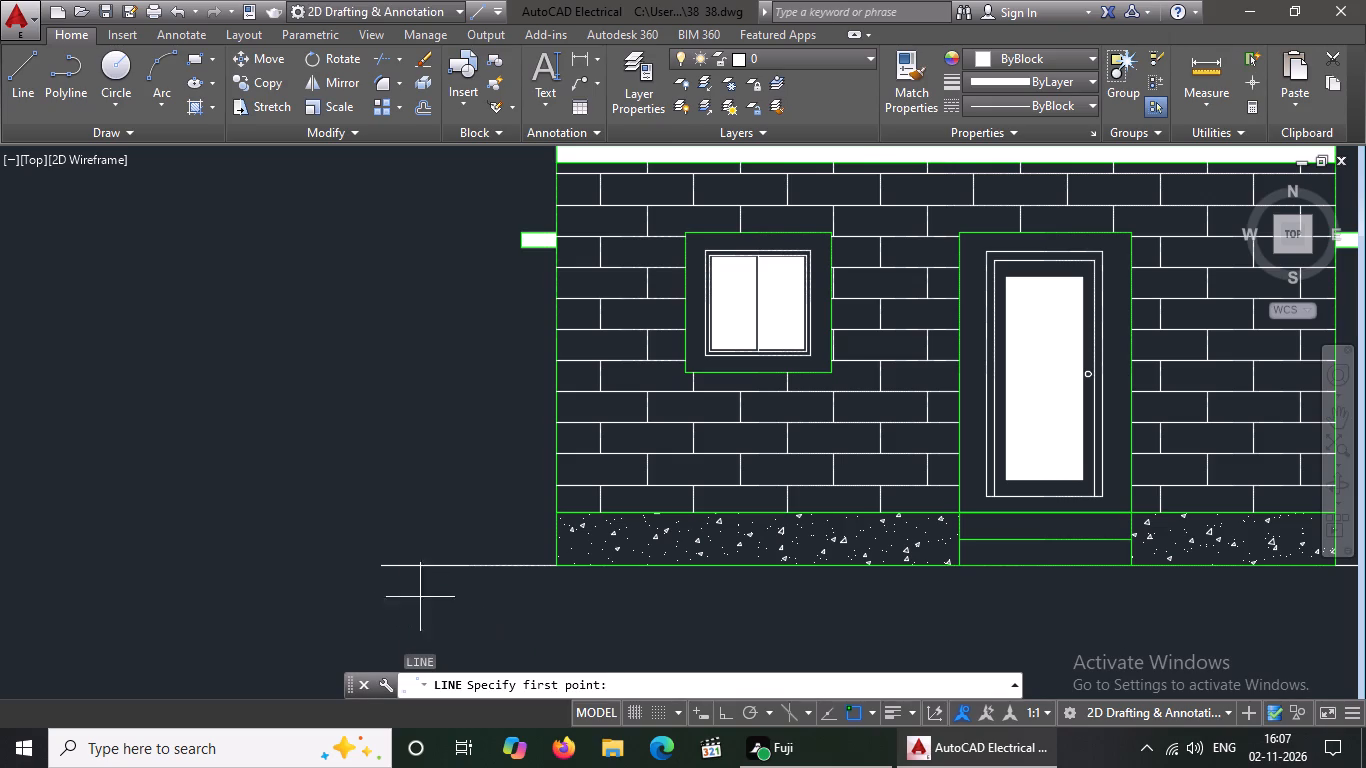
scroll(425, 578, up, 2)
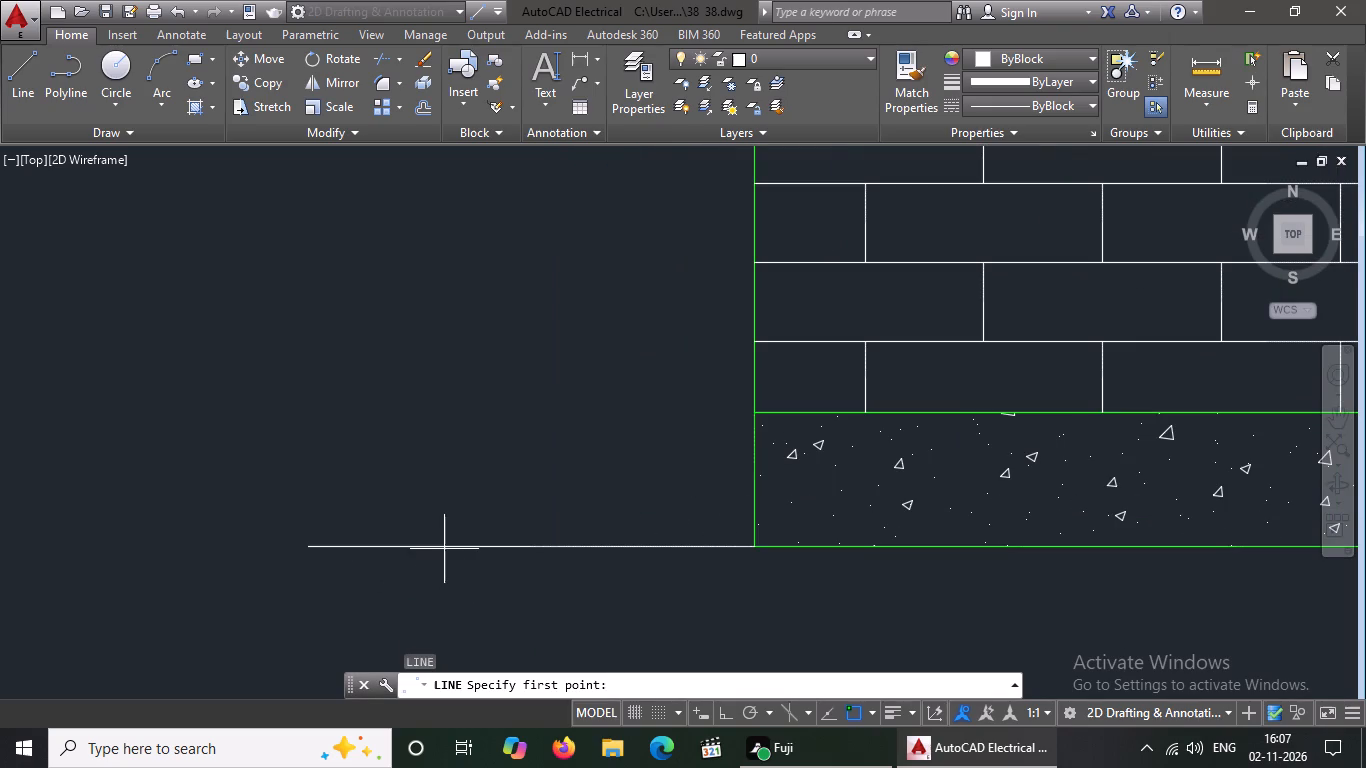
scroll(445, 546, up, 2)
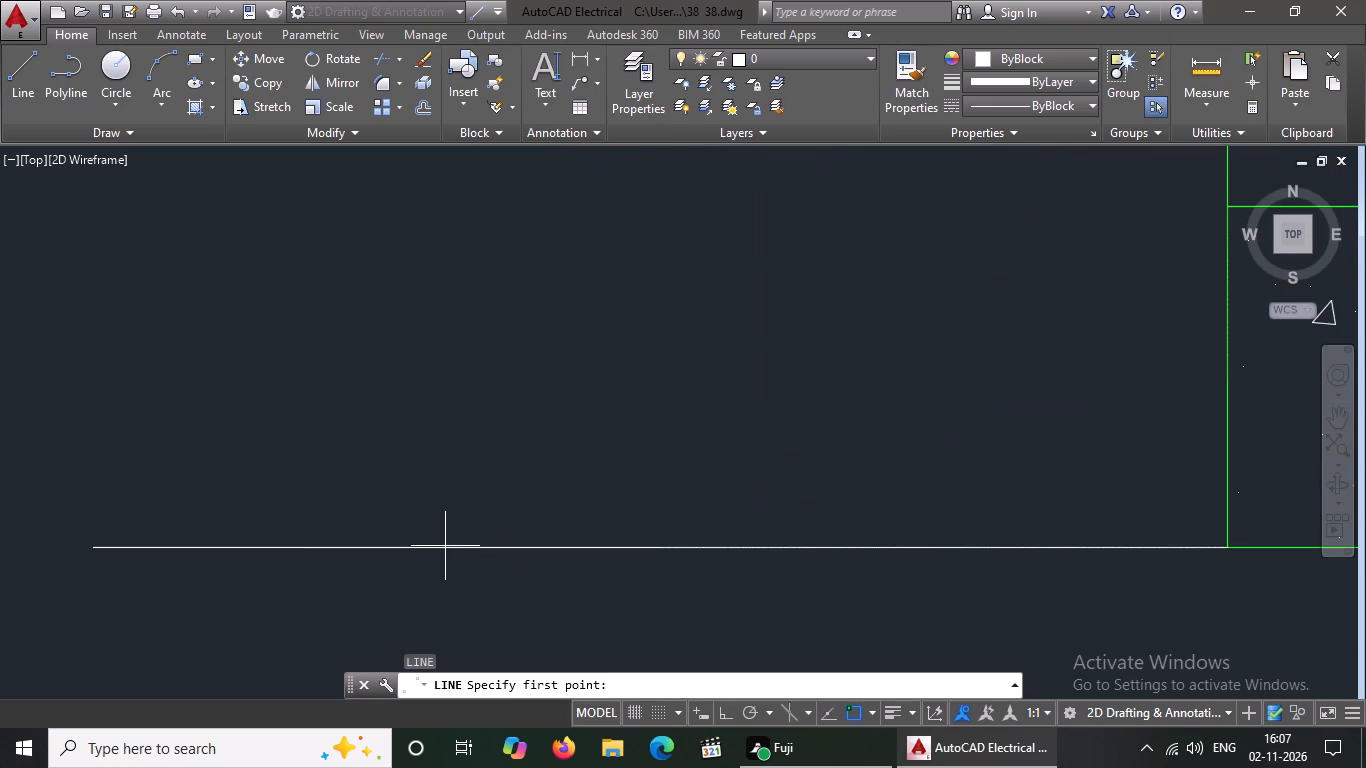
click(434, 548)
scroll(377, 572, down, 2)
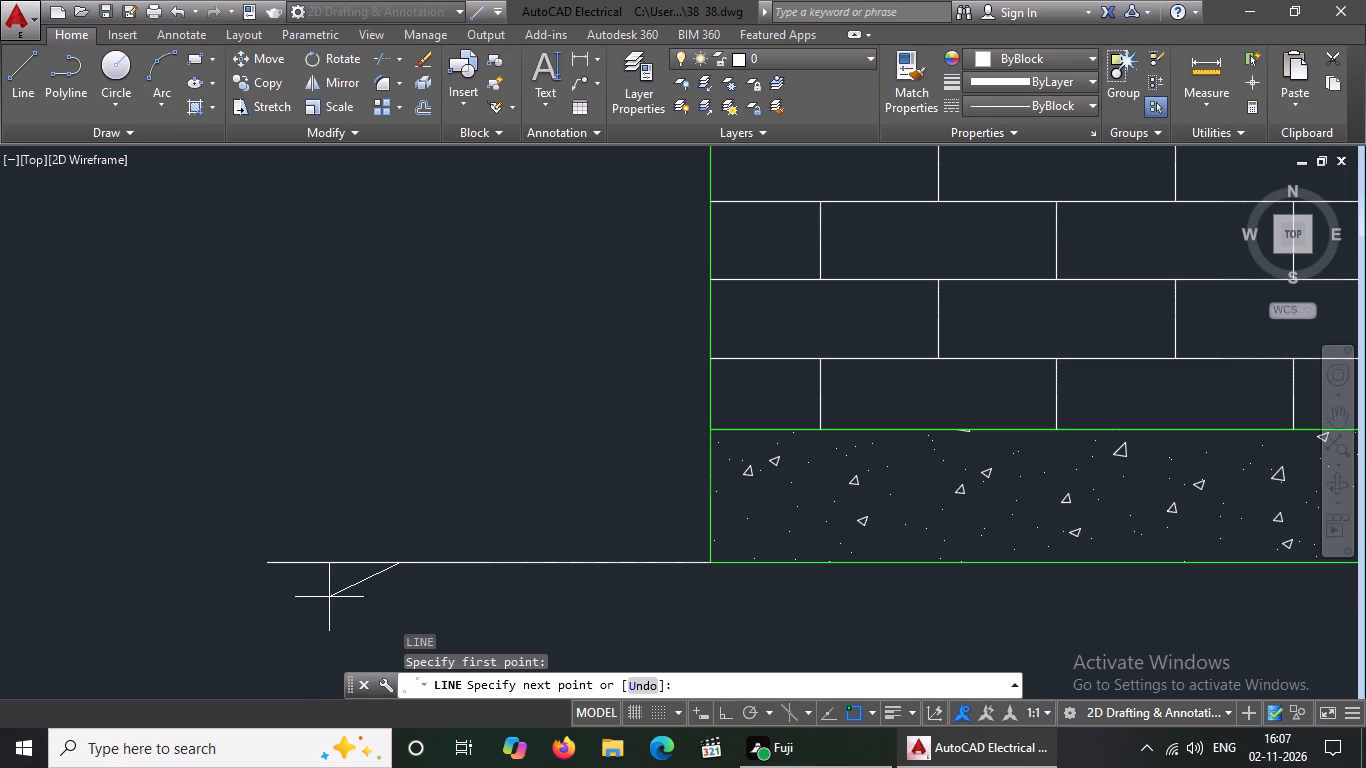
click(329, 597)
key(Escape)
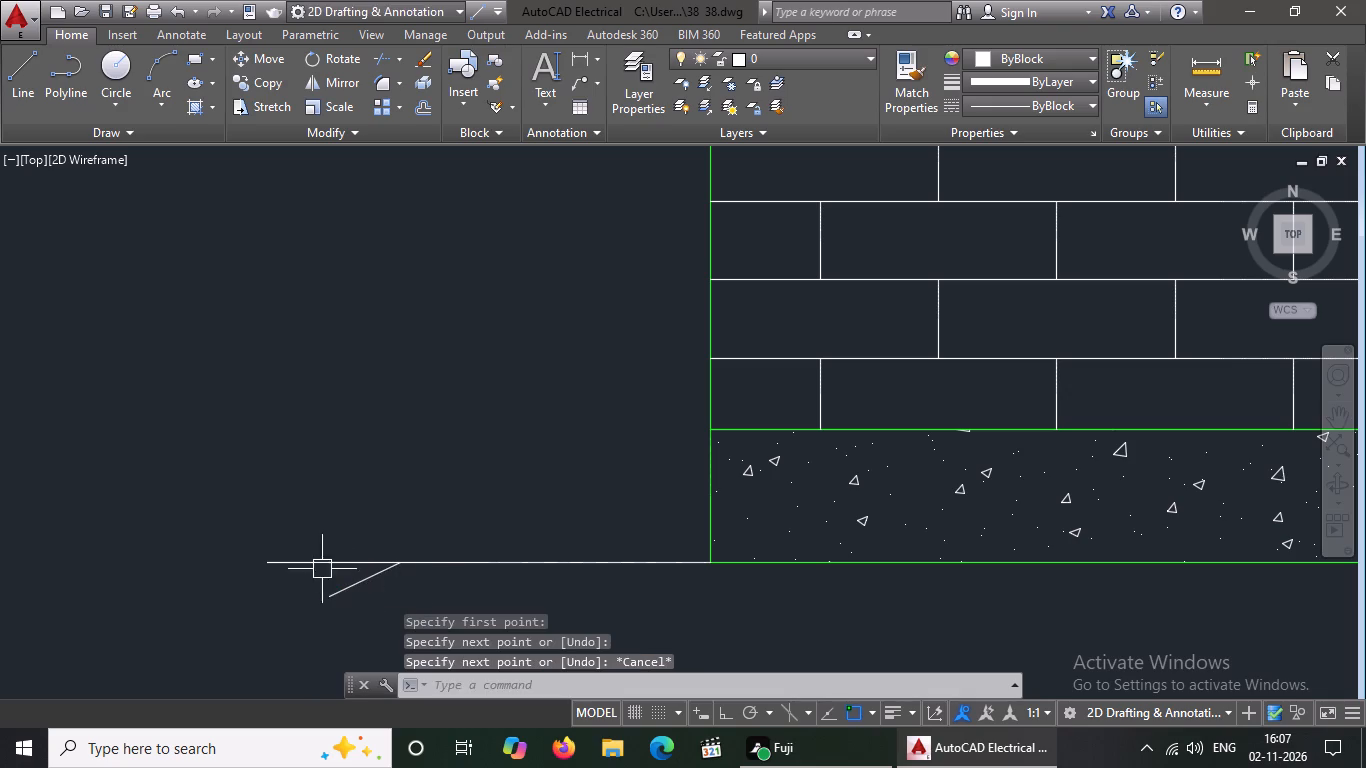
Mirror the short sloping line about a vertical axis through its upper end, keeping the original, to form an inverted V.
drag(291, 530, 308, 546)
click(427, 628)
click(422, 606)
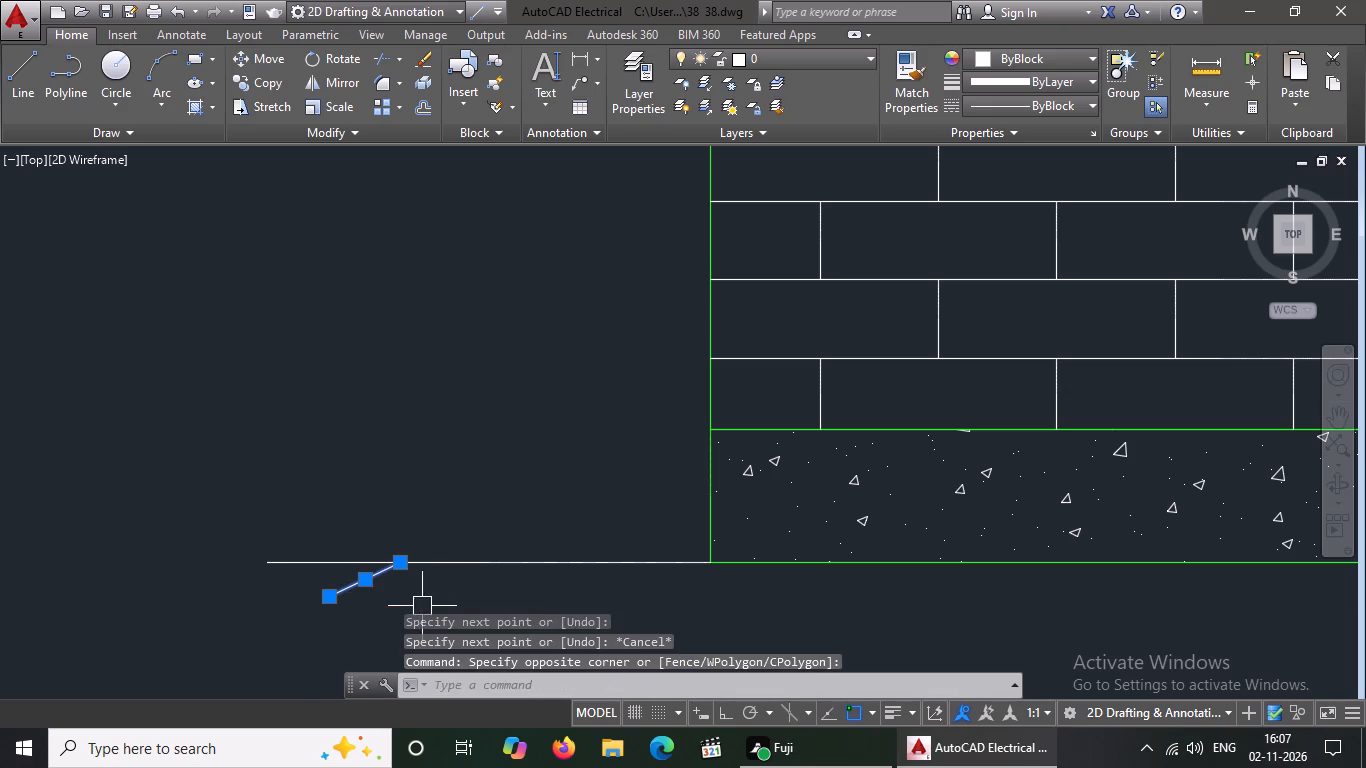
click(321, 79)
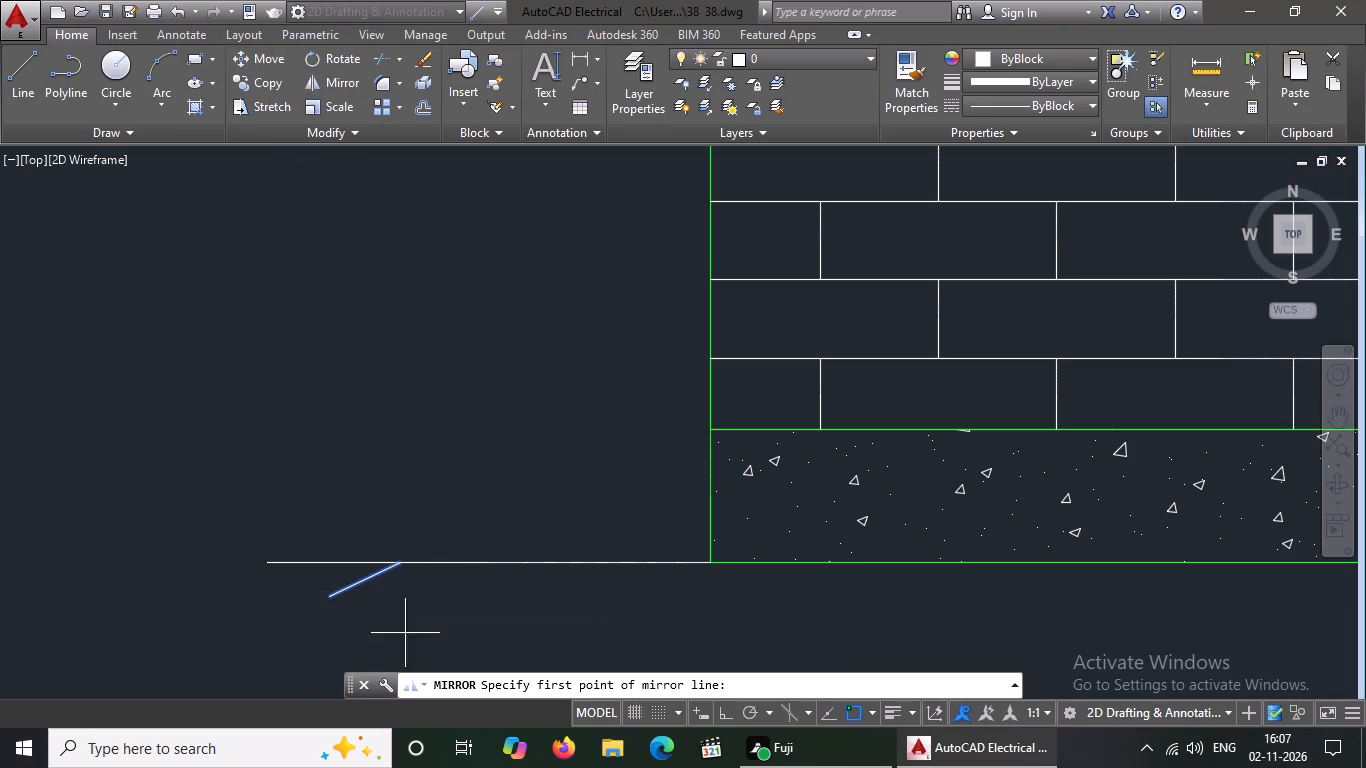
click(402, 562)
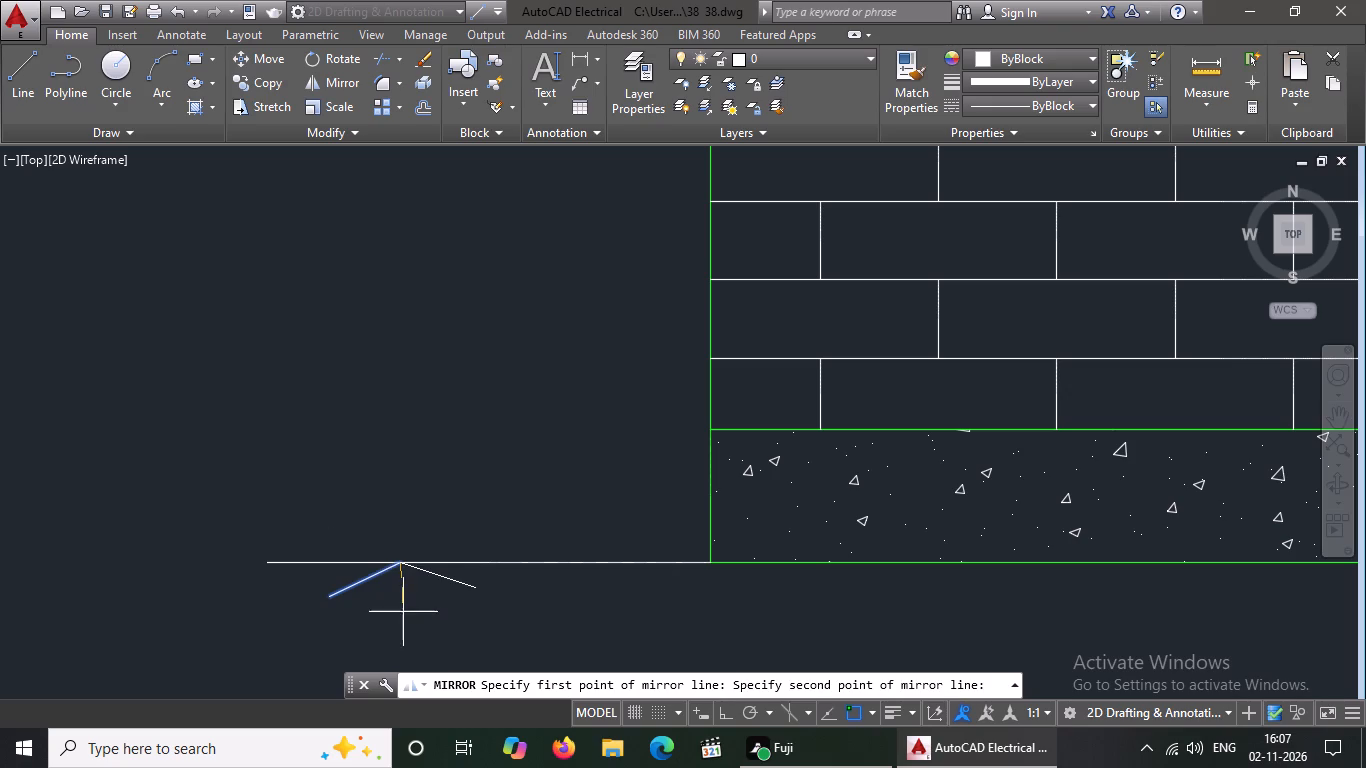
click(725, 711)
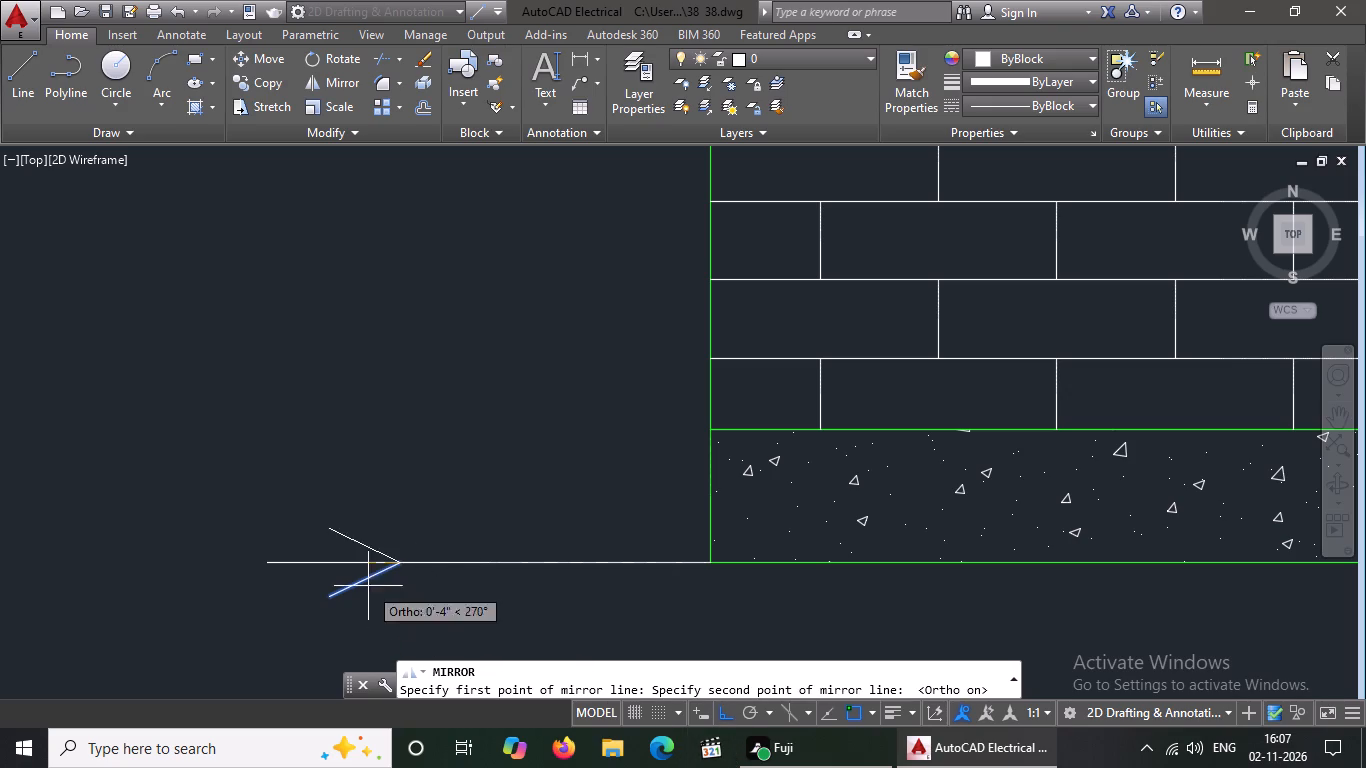
click(401, 613)
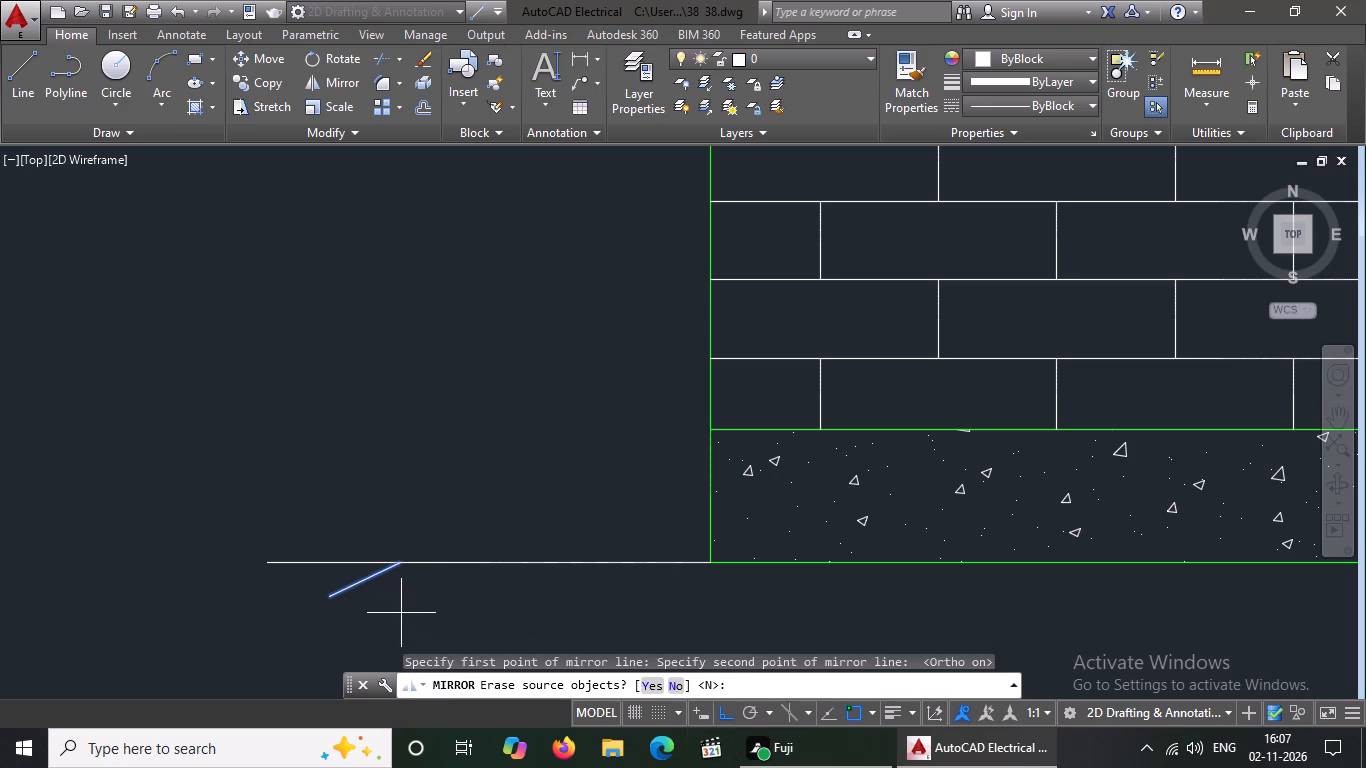
text(N)
key(space)
Copy the inverted V from its apex along the ground line toward the wall at 5", 10", 15" and 20".
scroll(413, 607, down, 2)
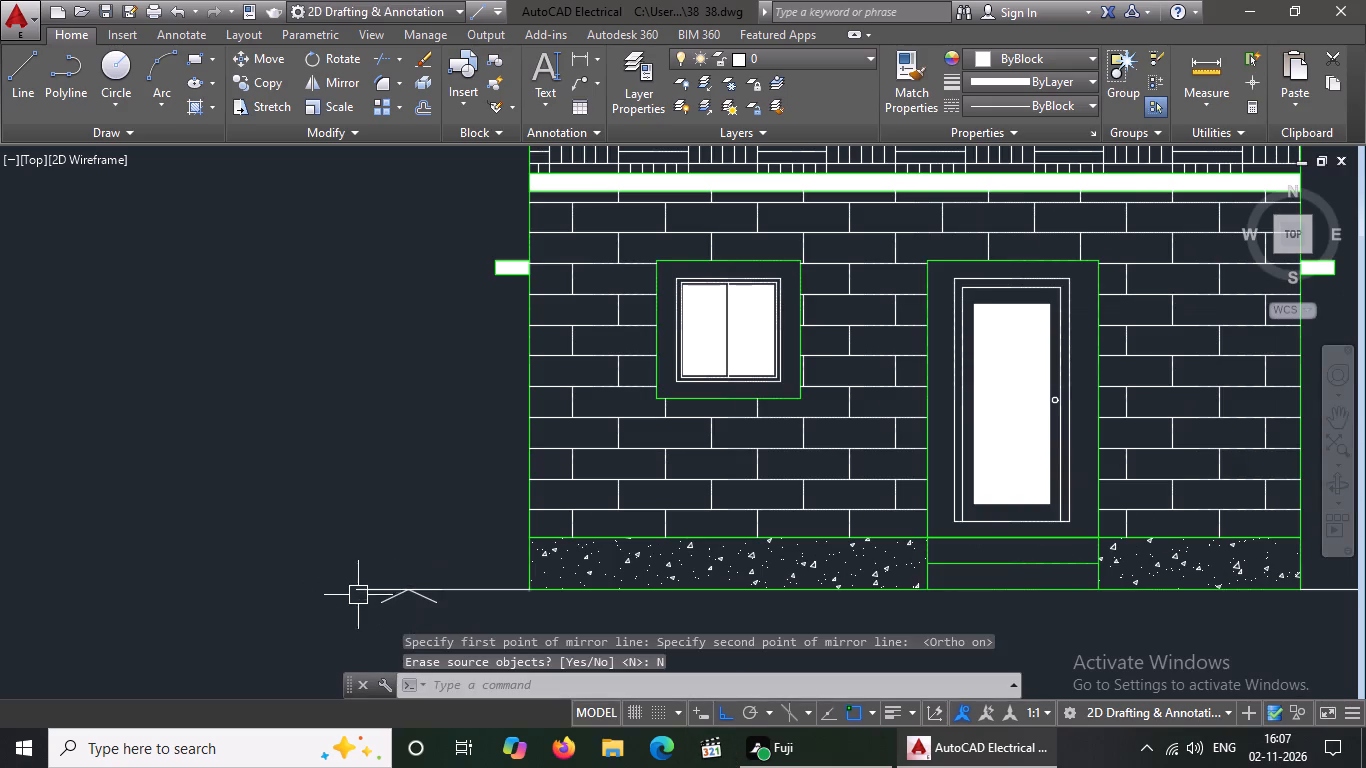
click(366, 569)
click(452, 626)
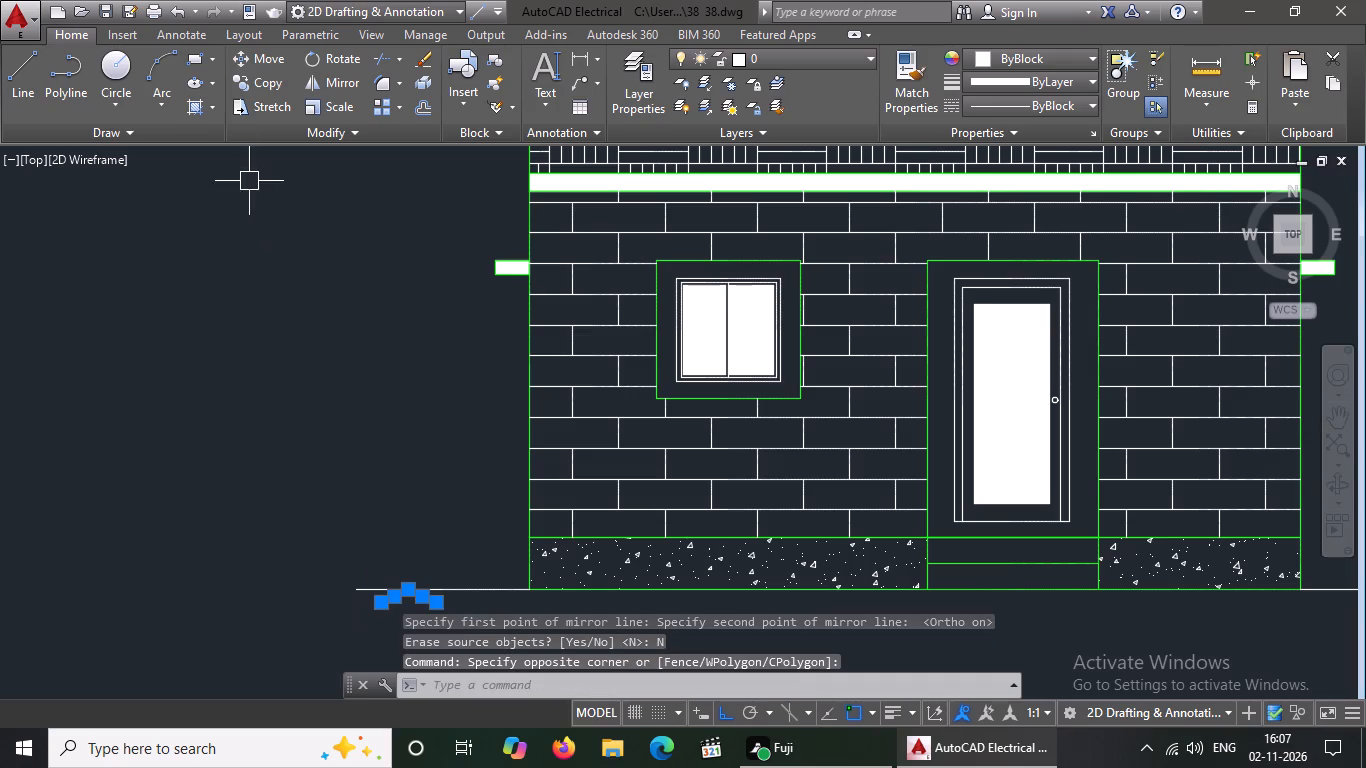
click(257, 85)
scroll(432, 610, up, 3)
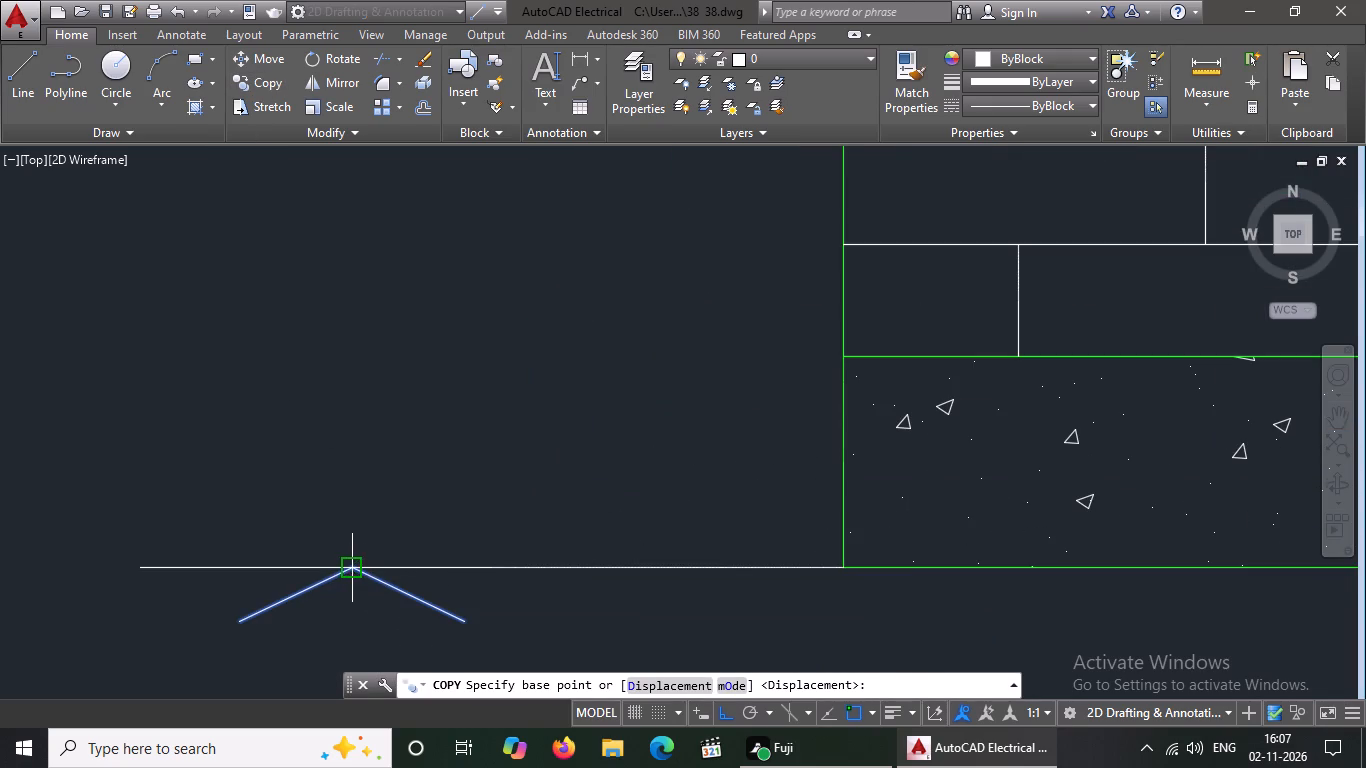
drag(353, 568, 363, 568)
key(5)
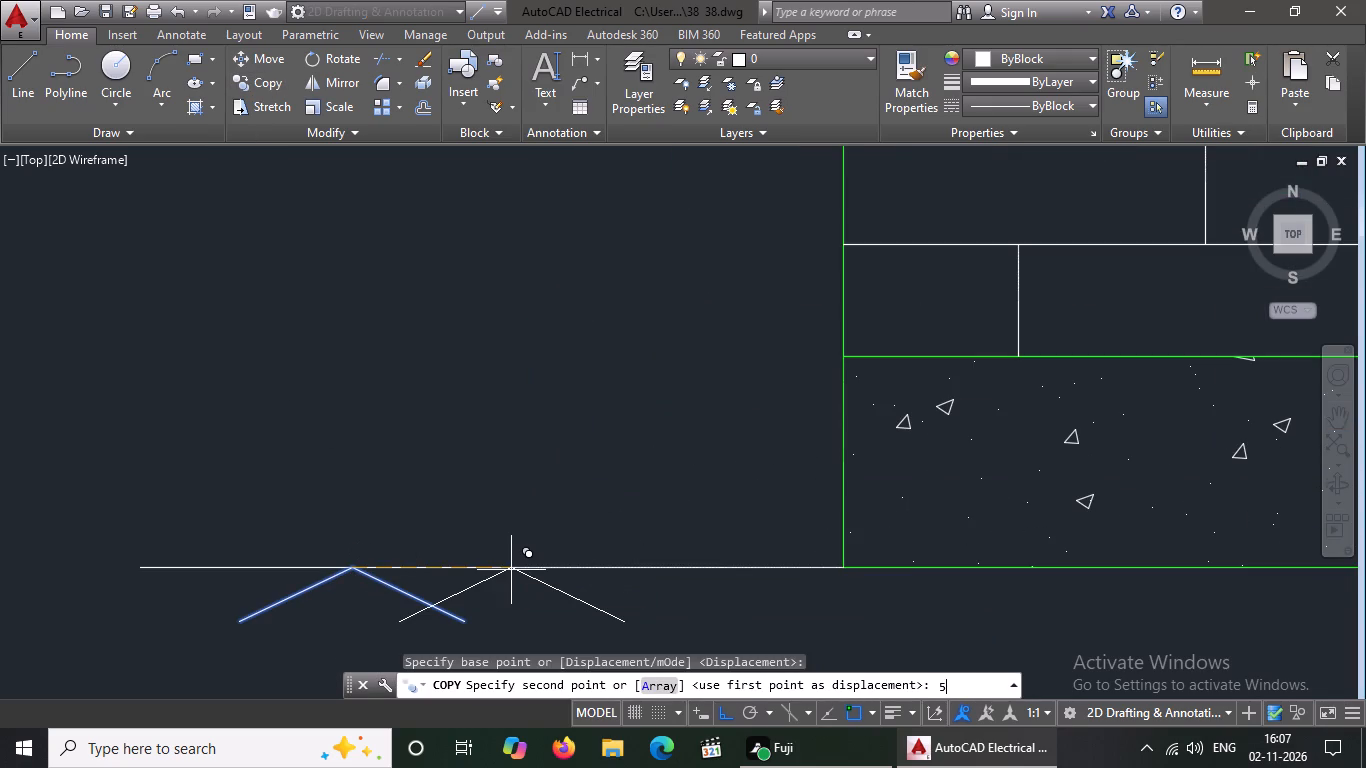
key(shift+quotedbl)
key(Return)
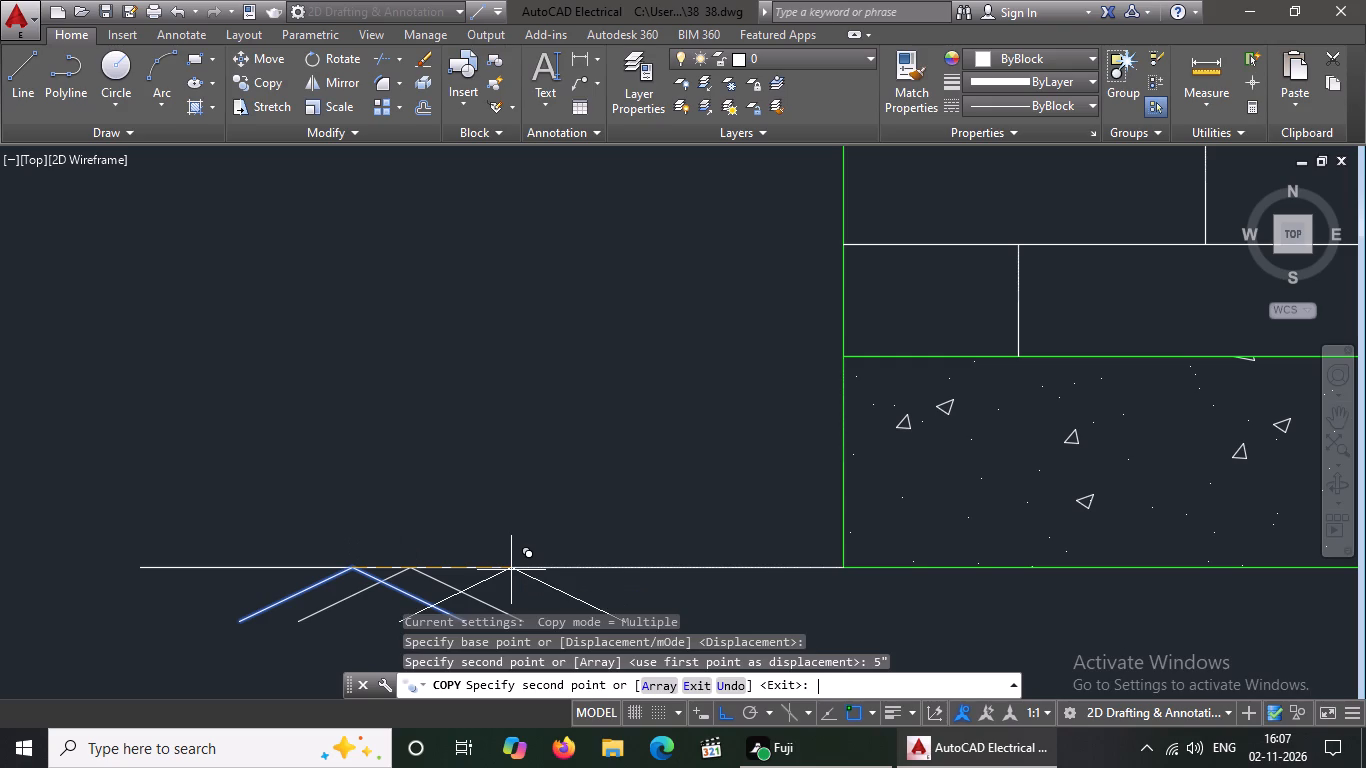
text(10)
key(shift+quotedbl)
key(Return)
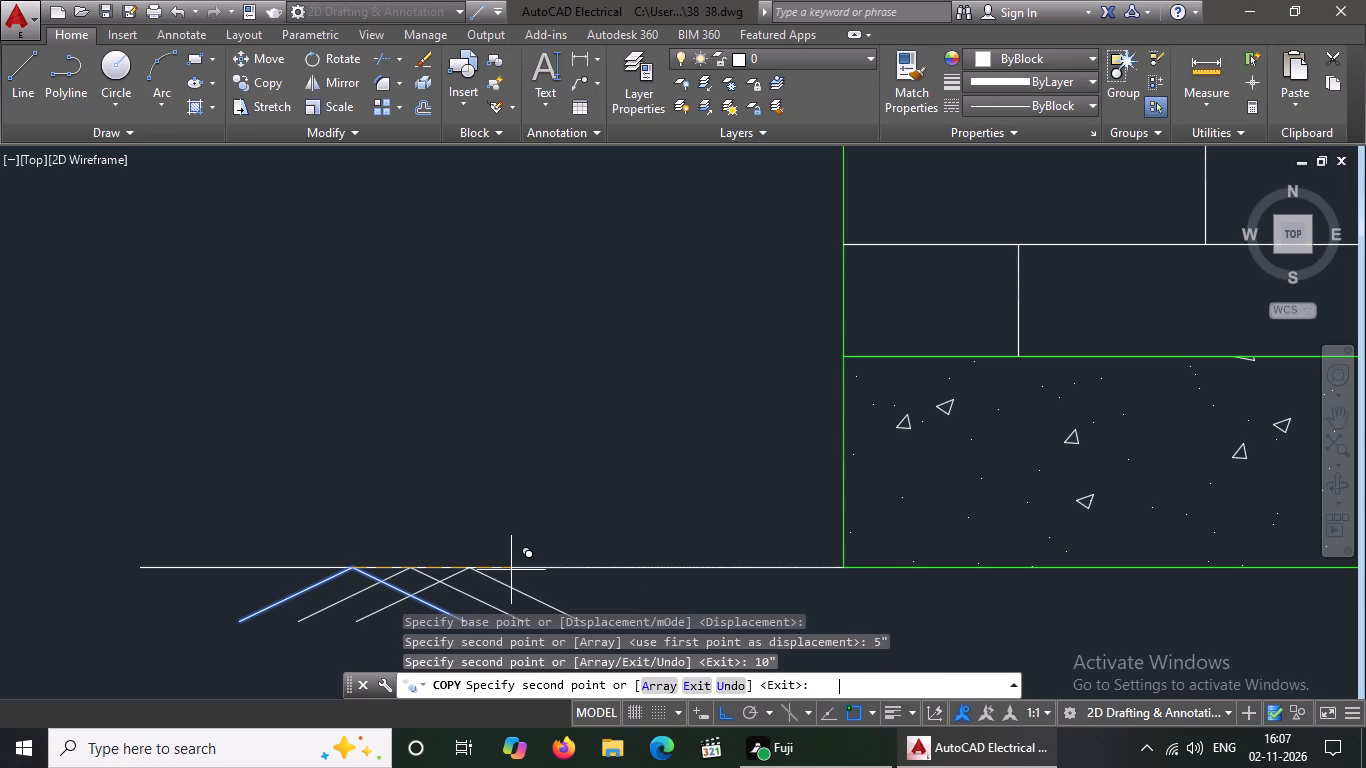
text(15)
key(shift+quotedbl)
key(Return)
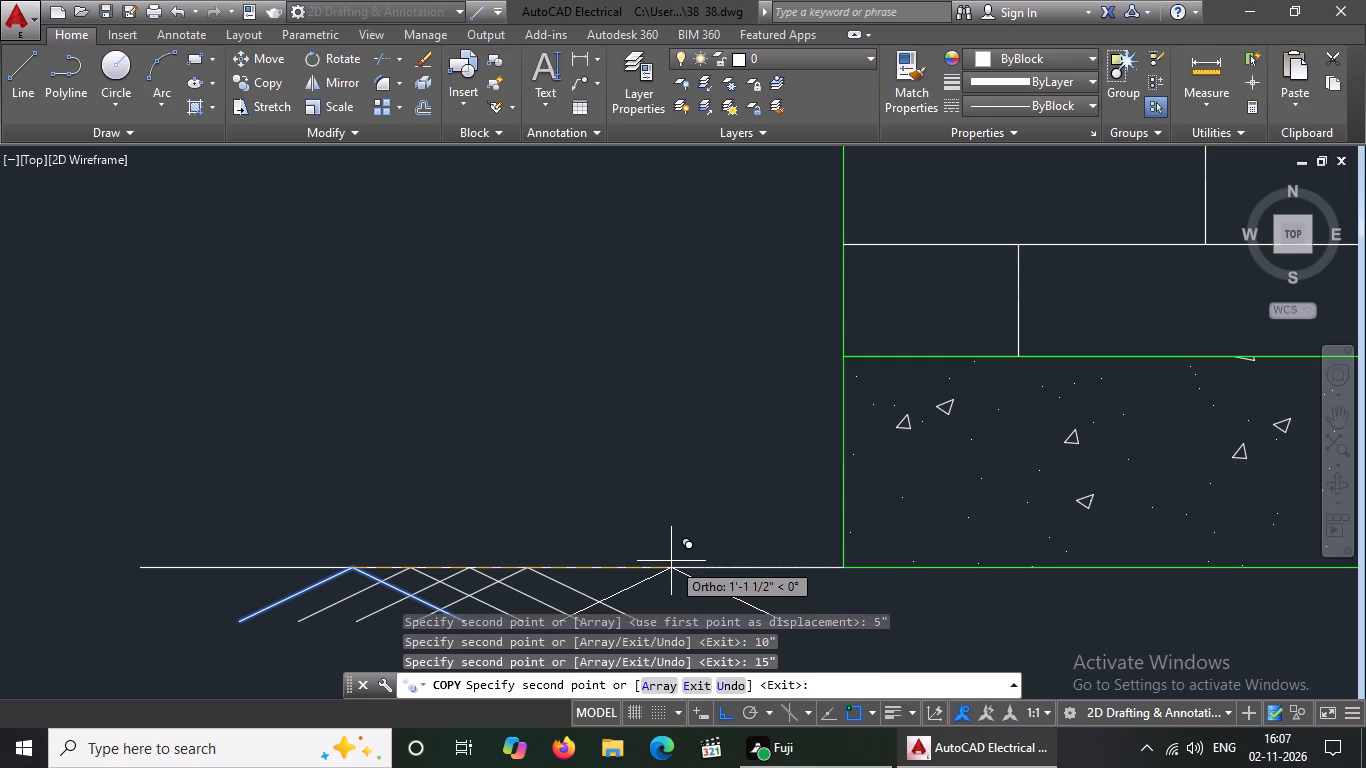
text(20)
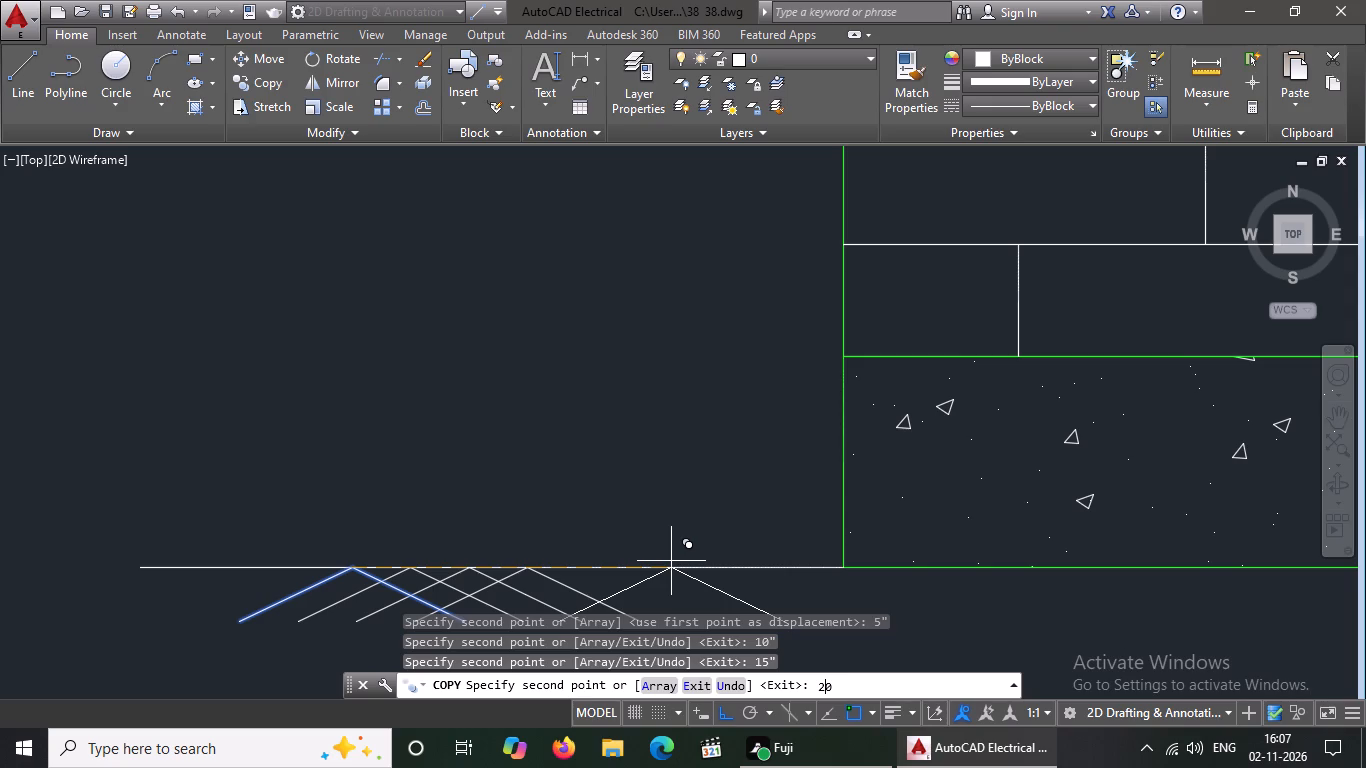
key(shift+quotedbl)
key(Return)
key(Return)
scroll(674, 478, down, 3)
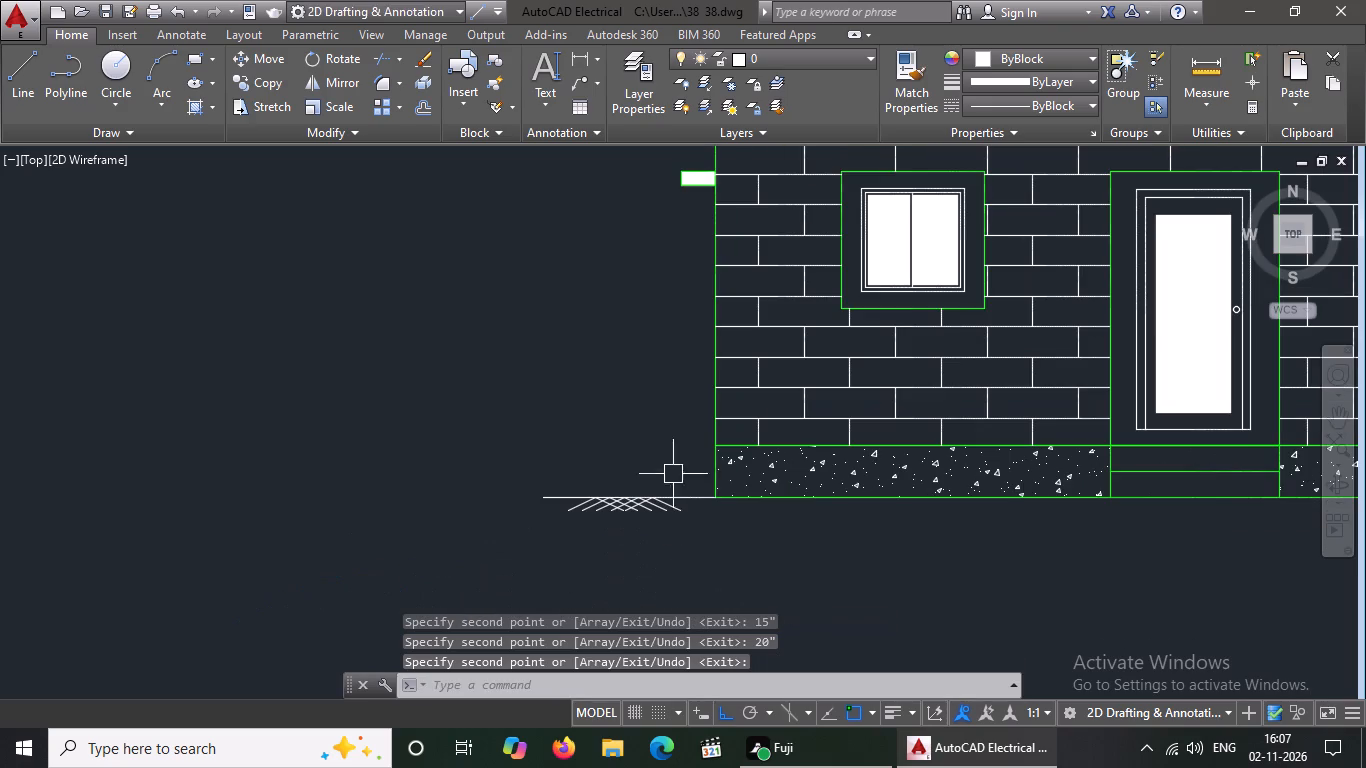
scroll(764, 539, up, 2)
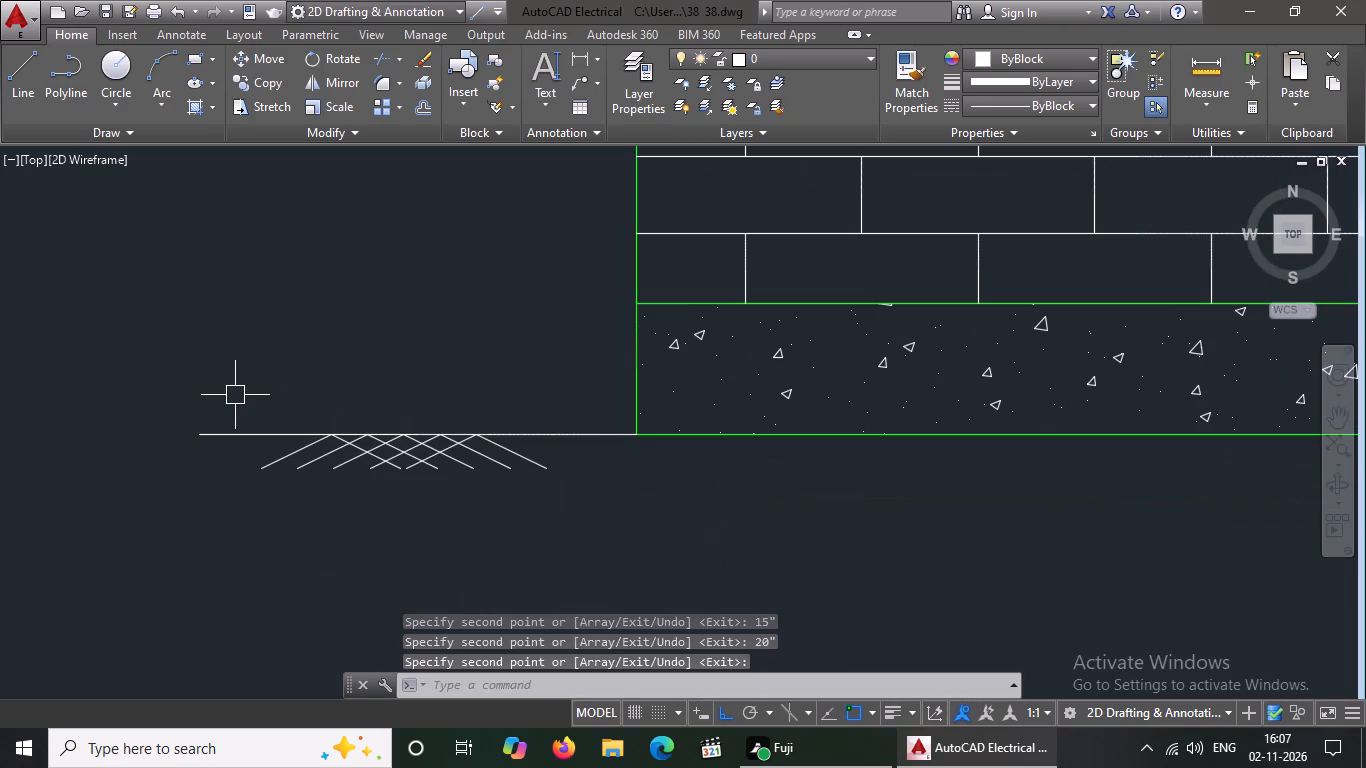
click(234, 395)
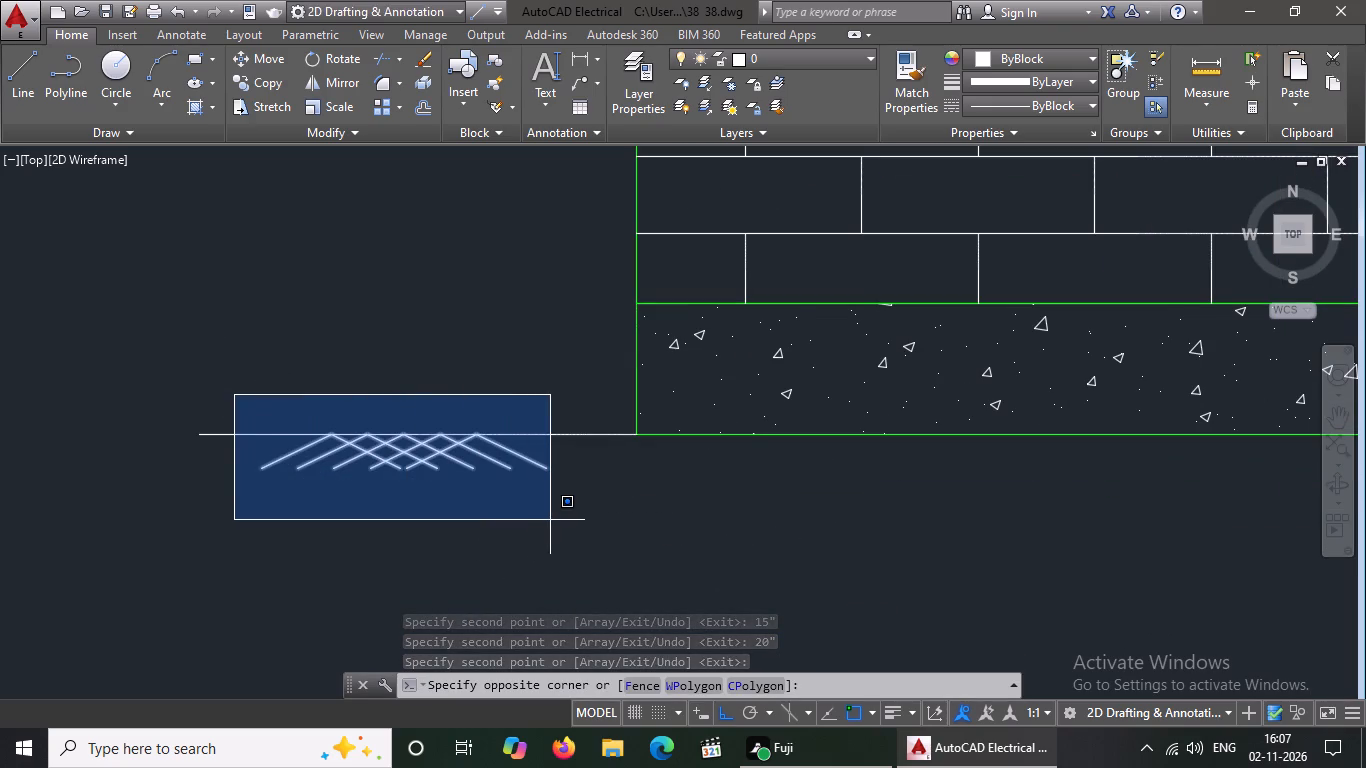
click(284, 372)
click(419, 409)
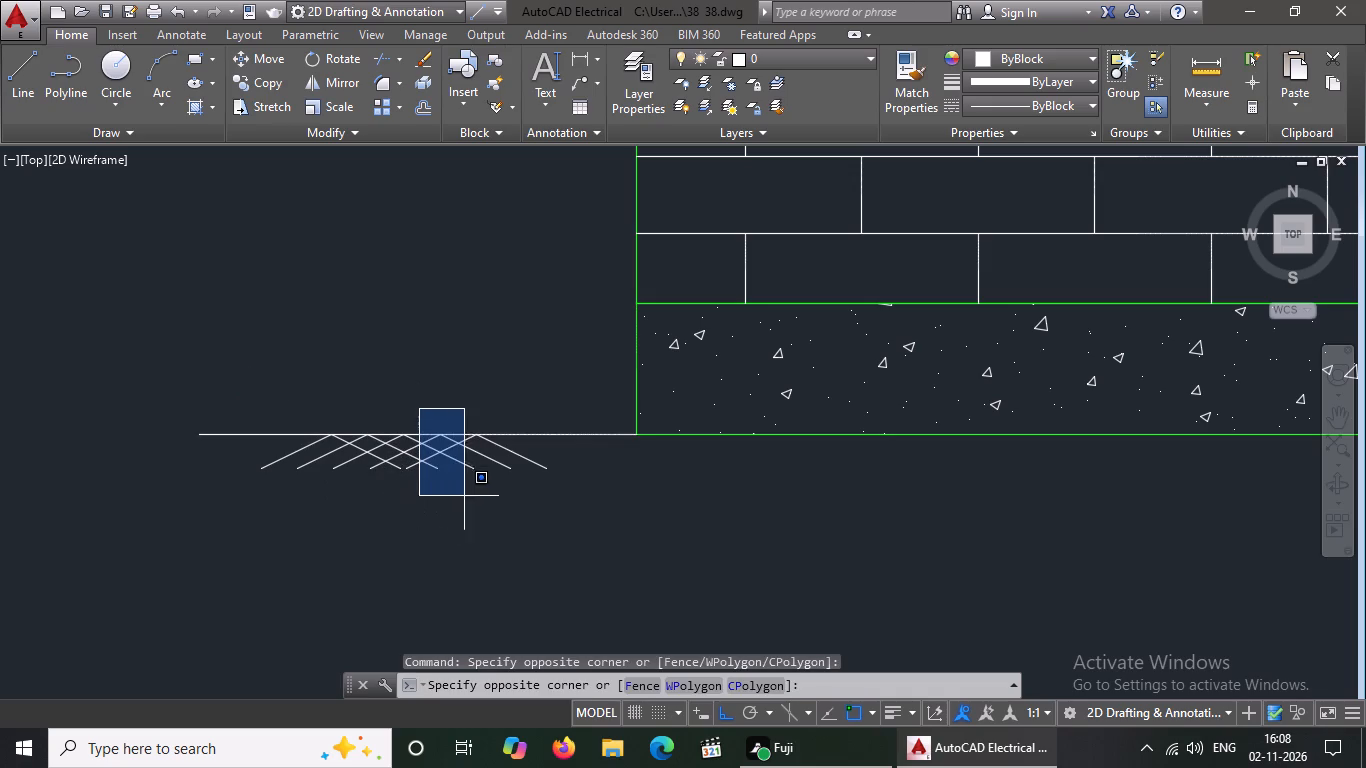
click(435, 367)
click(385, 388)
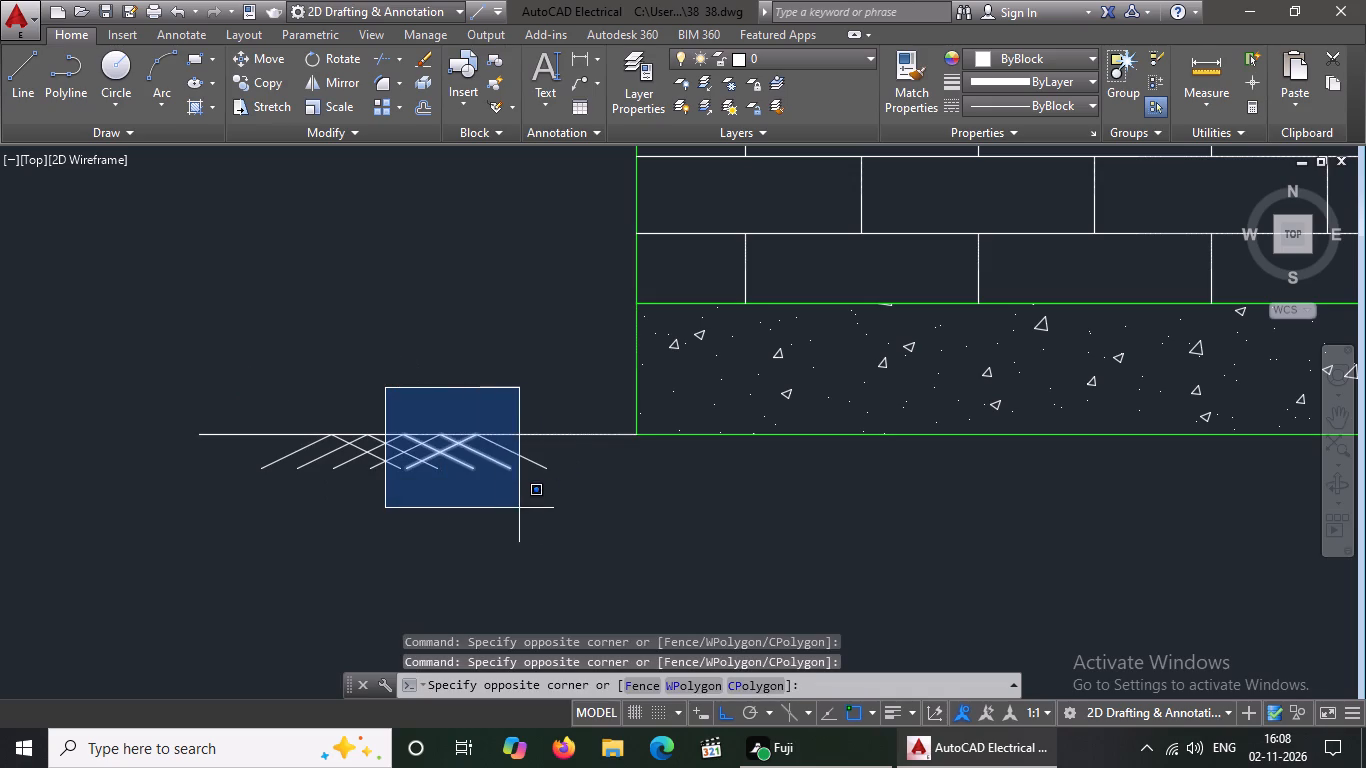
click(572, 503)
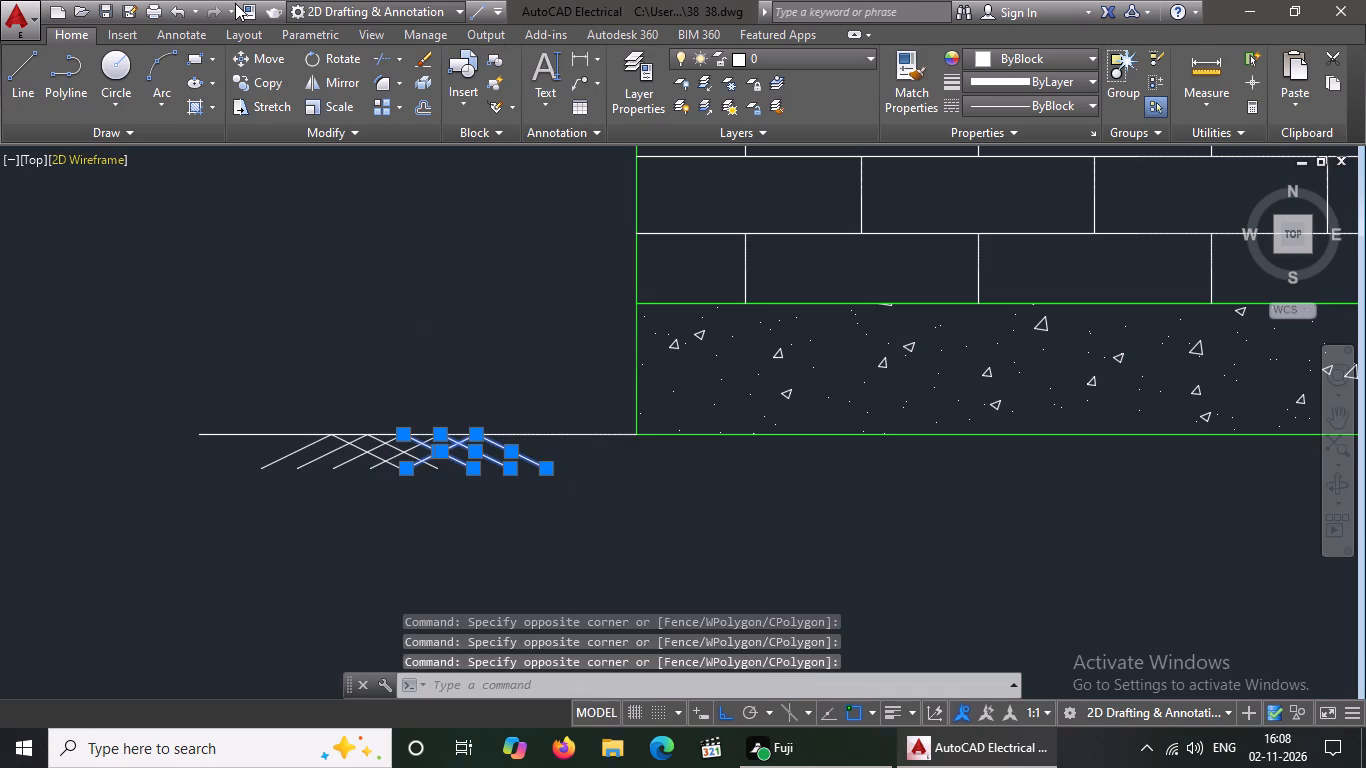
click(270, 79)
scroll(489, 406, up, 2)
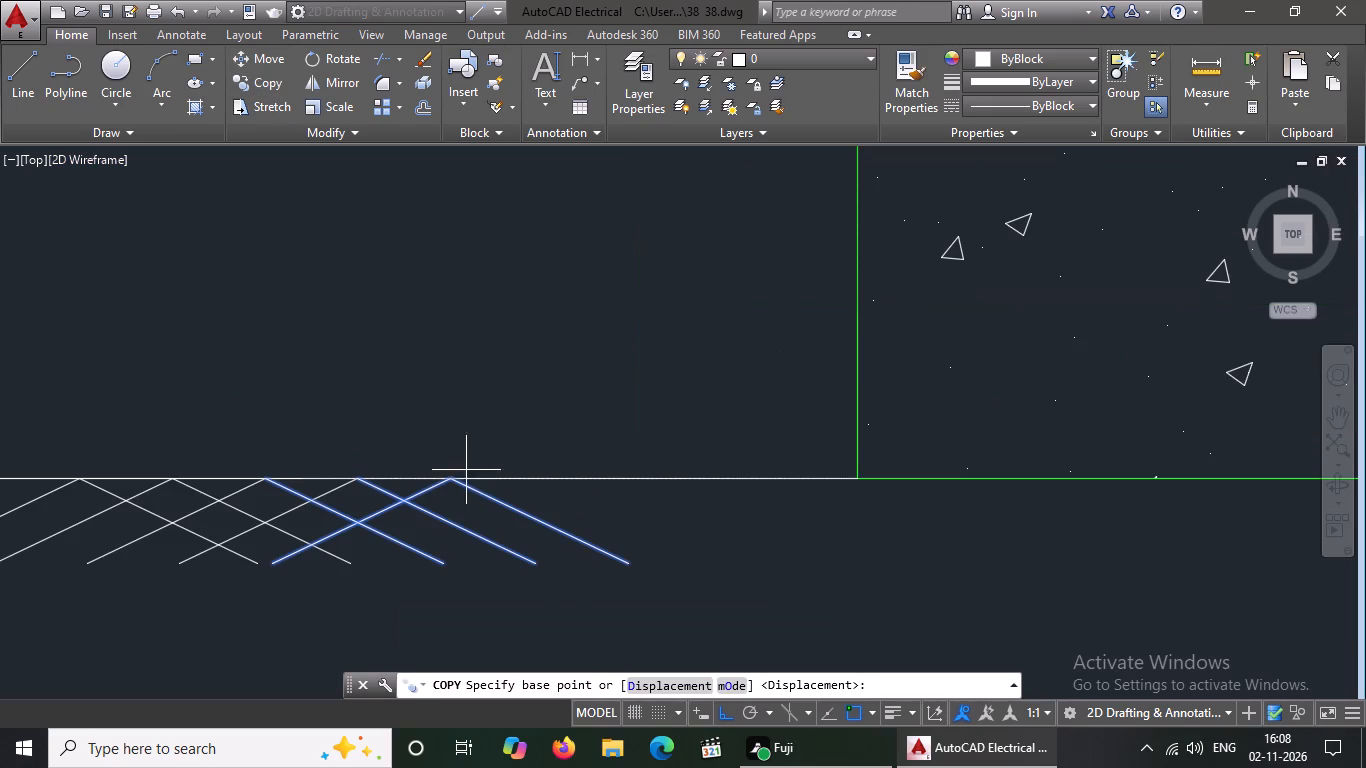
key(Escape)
Copy the whole row of inverted V earth marks from the left ground line onto the ground line right of the elevation.
scroll(449, 436, down, 1)
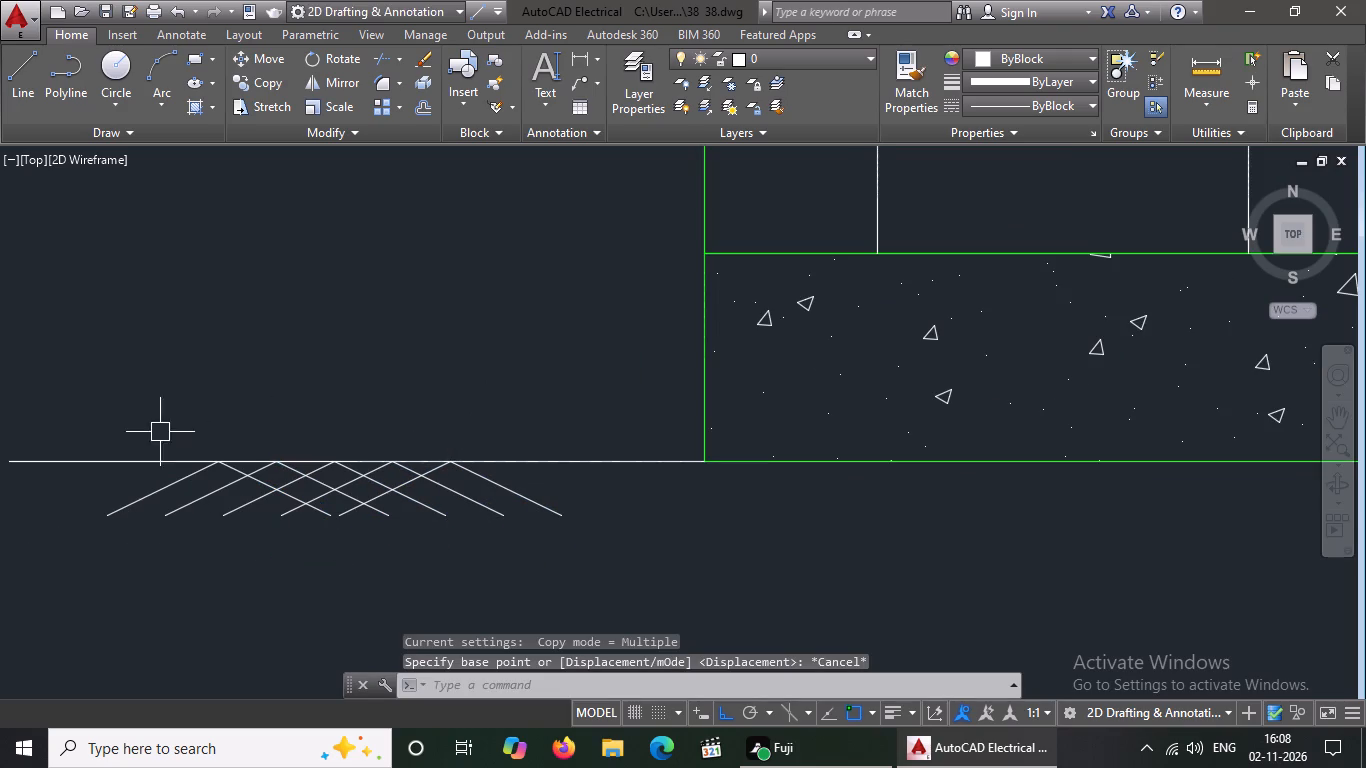
click(35, 426)
click(622, 603)
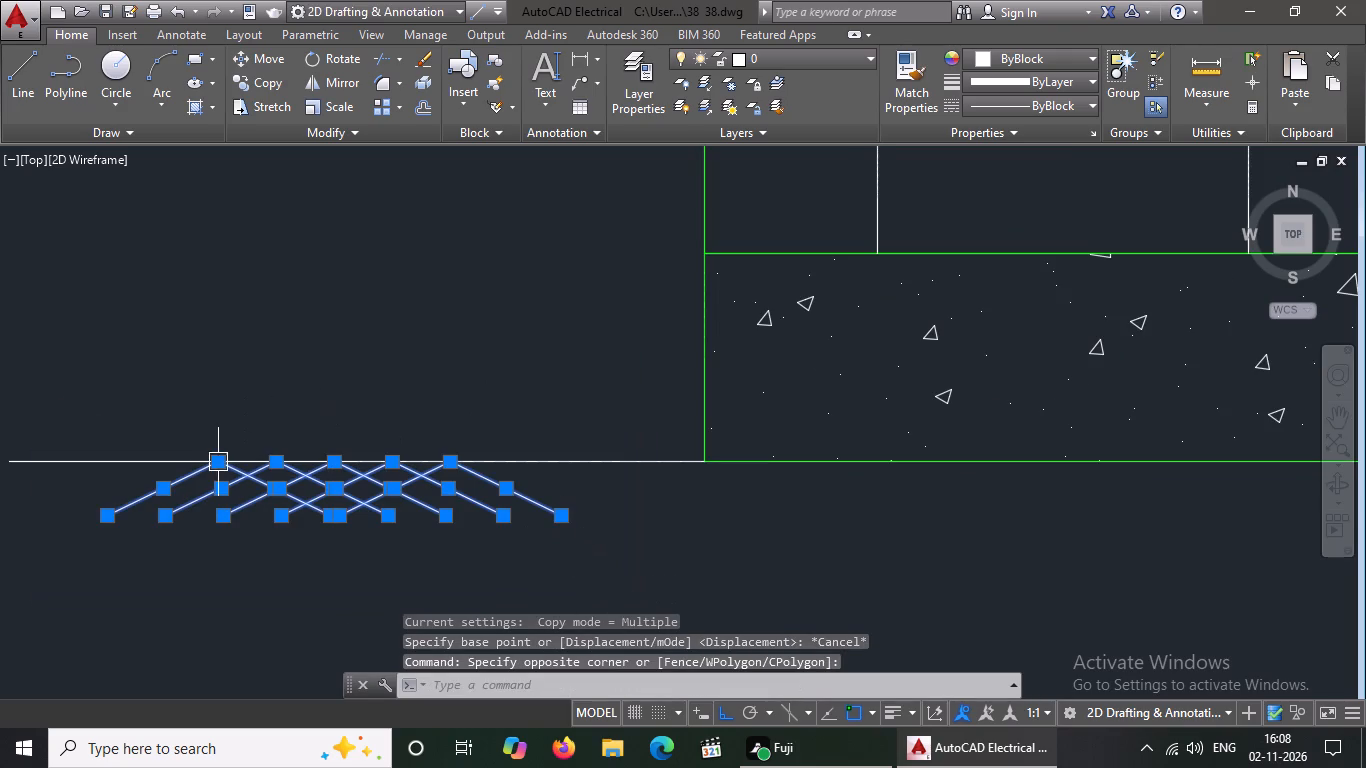
click(258, 80)
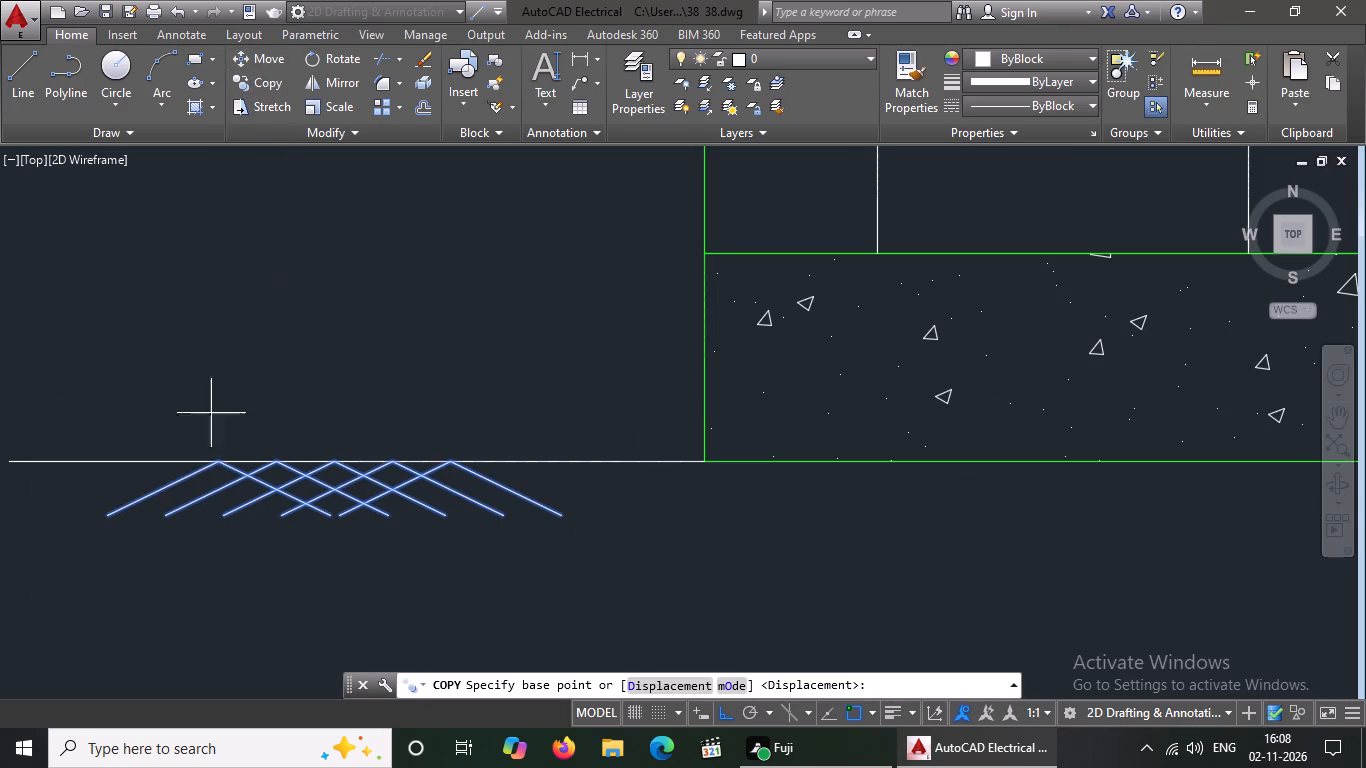
click(217, 462)
scroll(423, 451, down, 3)
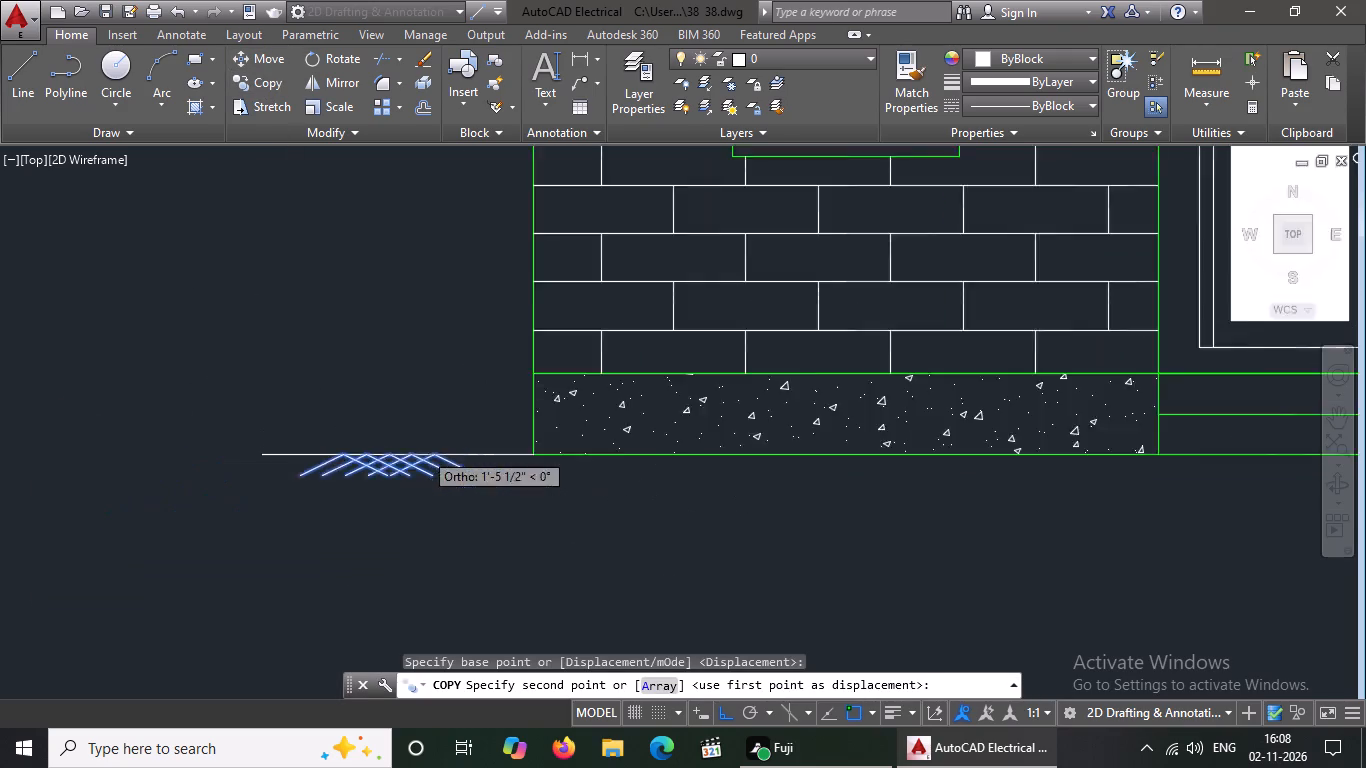
scroll(423, 451, down, 2)
scroll(741, 442, up, 5)
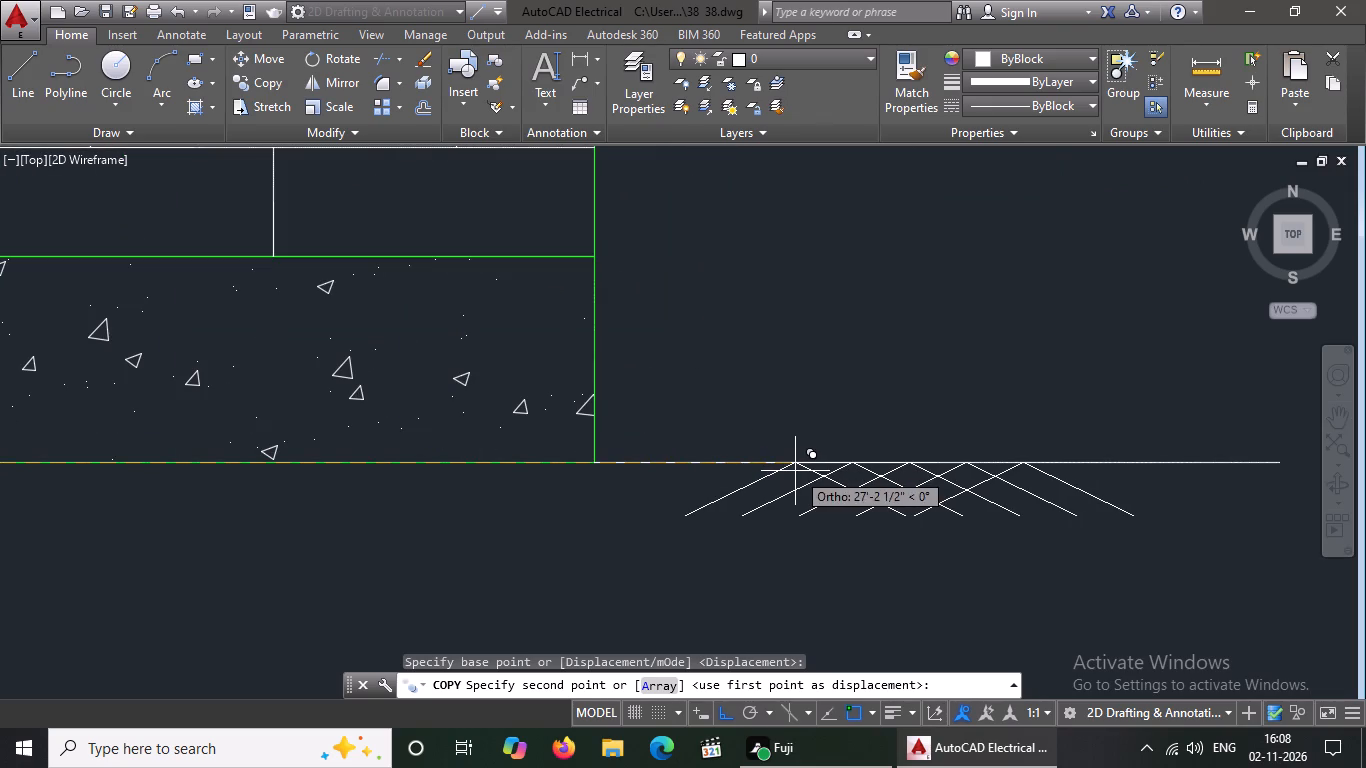
click(818, 463)
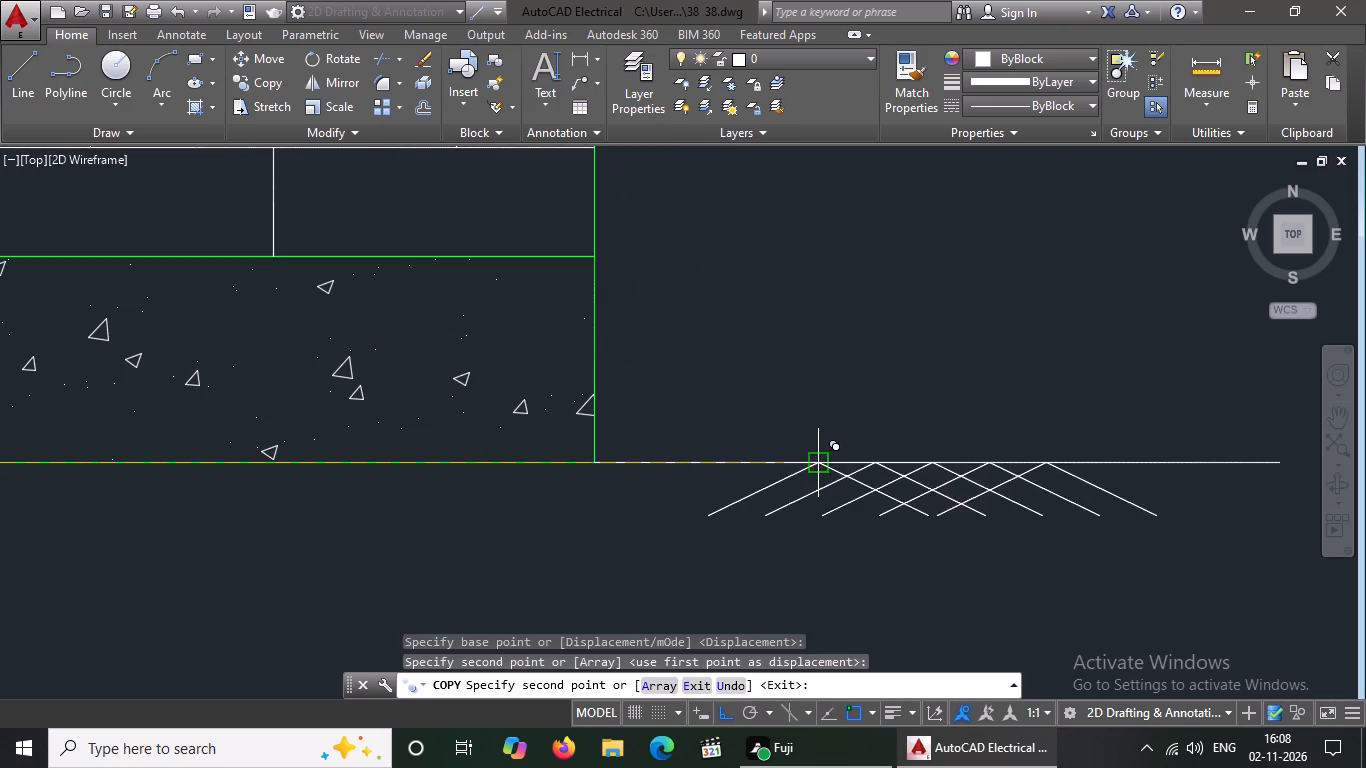
key(Escape)
Erase the copied earth marks on the right ground line, keeping only the inverted V nearest the wall.
scroll(906, 522, up, 1)
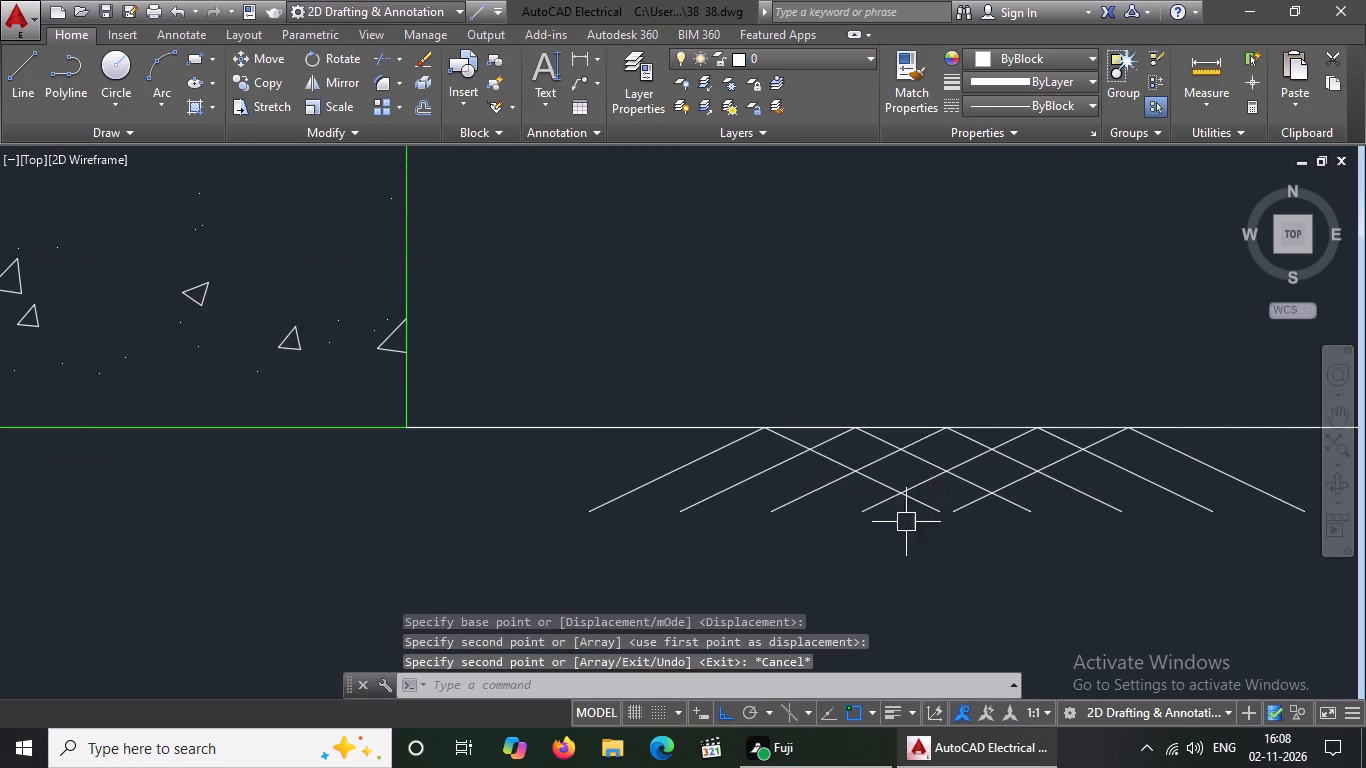
click(820, 437)
key(Delete)
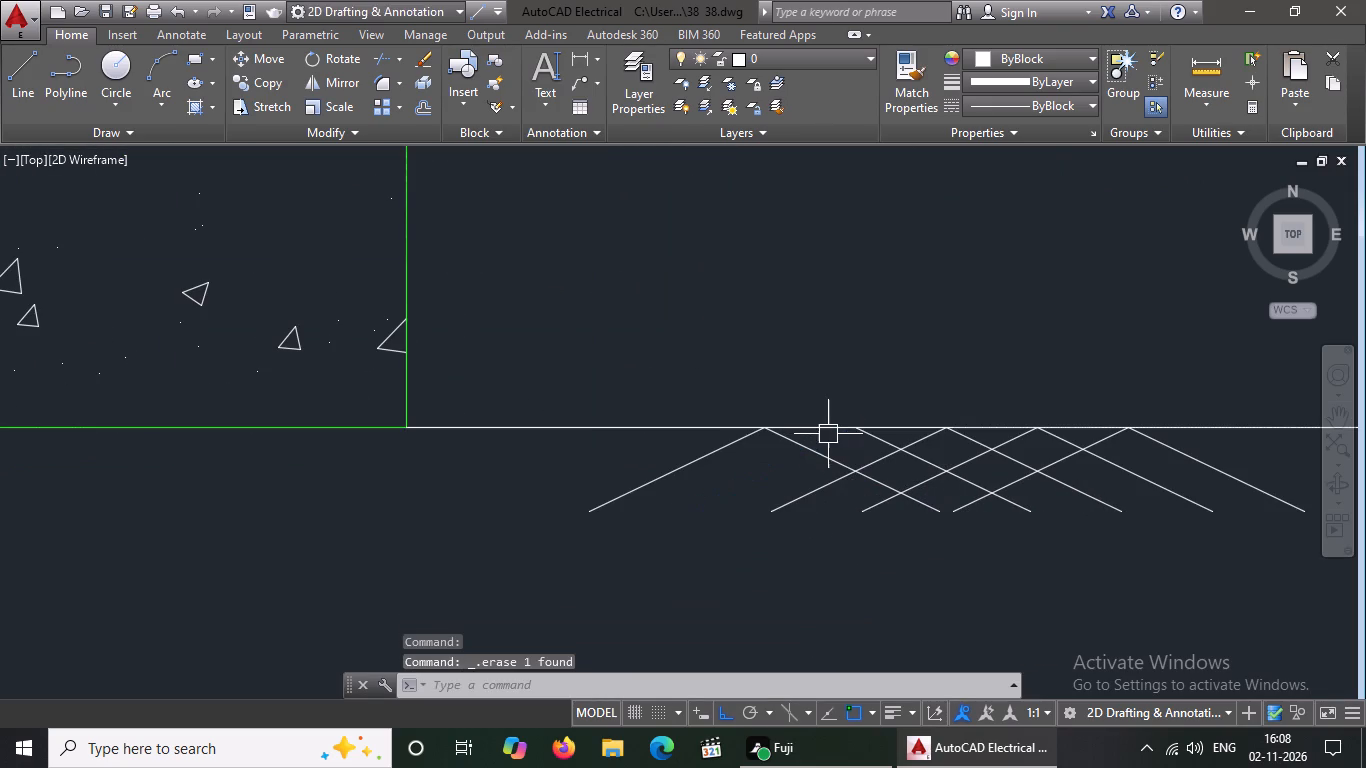
click(879, 437)
key(Delete)
click(892, 451)
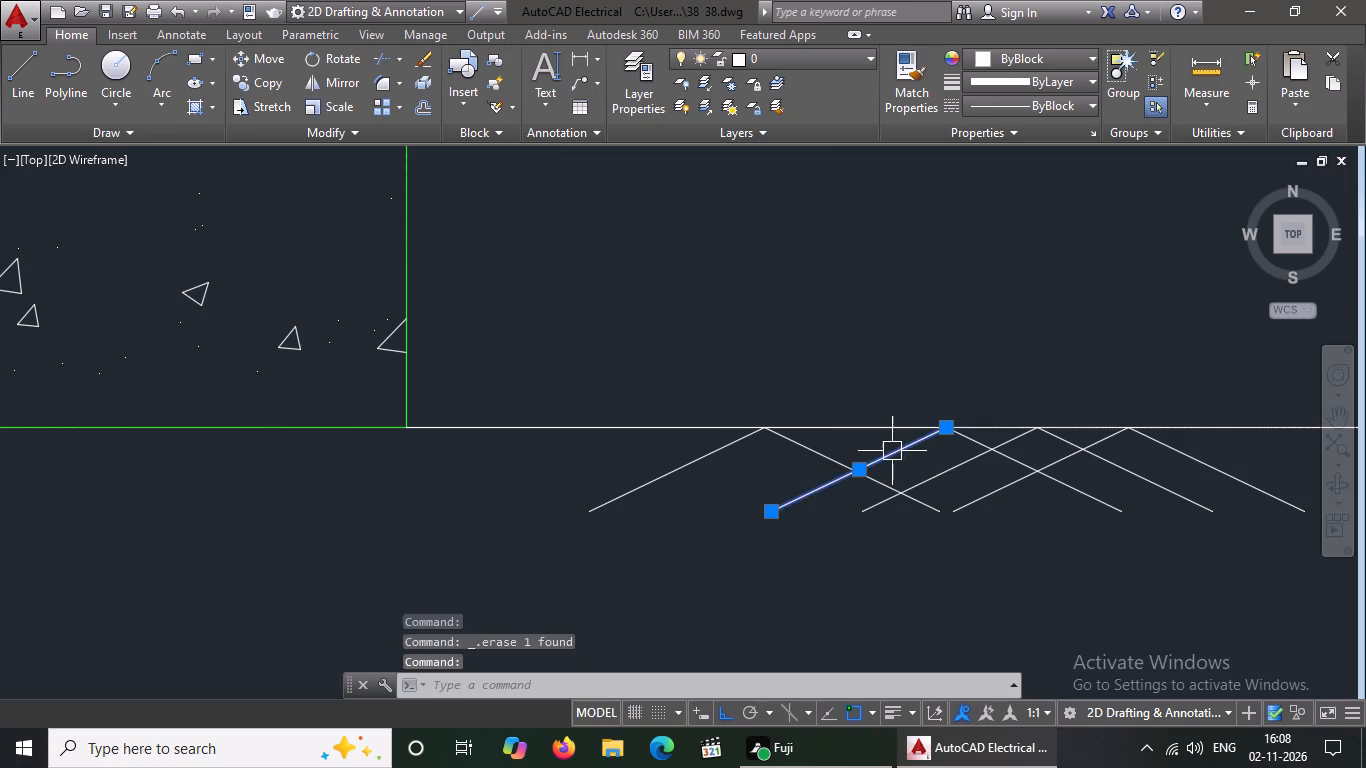
key(Delete)
click(966, 445)
key(Delete)
click(971, 457)
key(Delete)
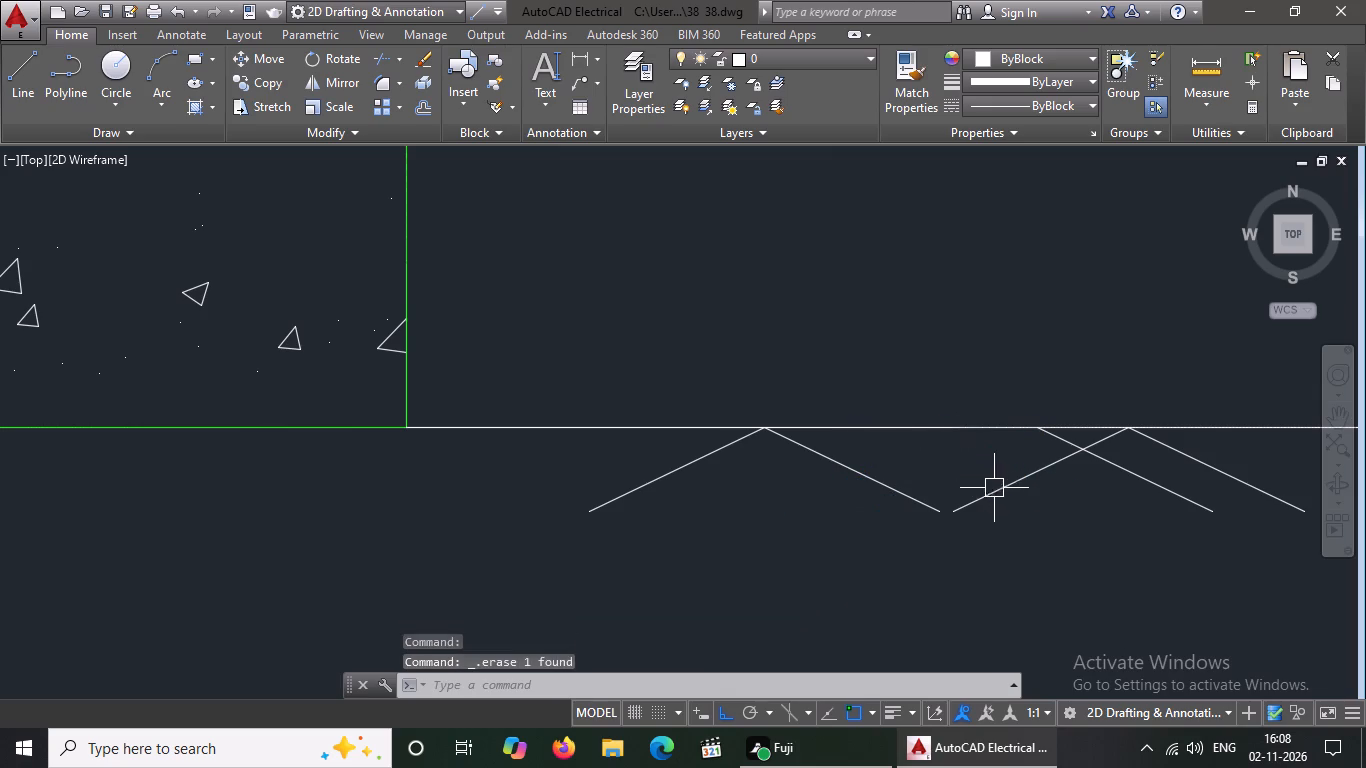
click(999, 488)
key(Delete)
click(1067, 435)
key(Delete)
click(1175, 449)
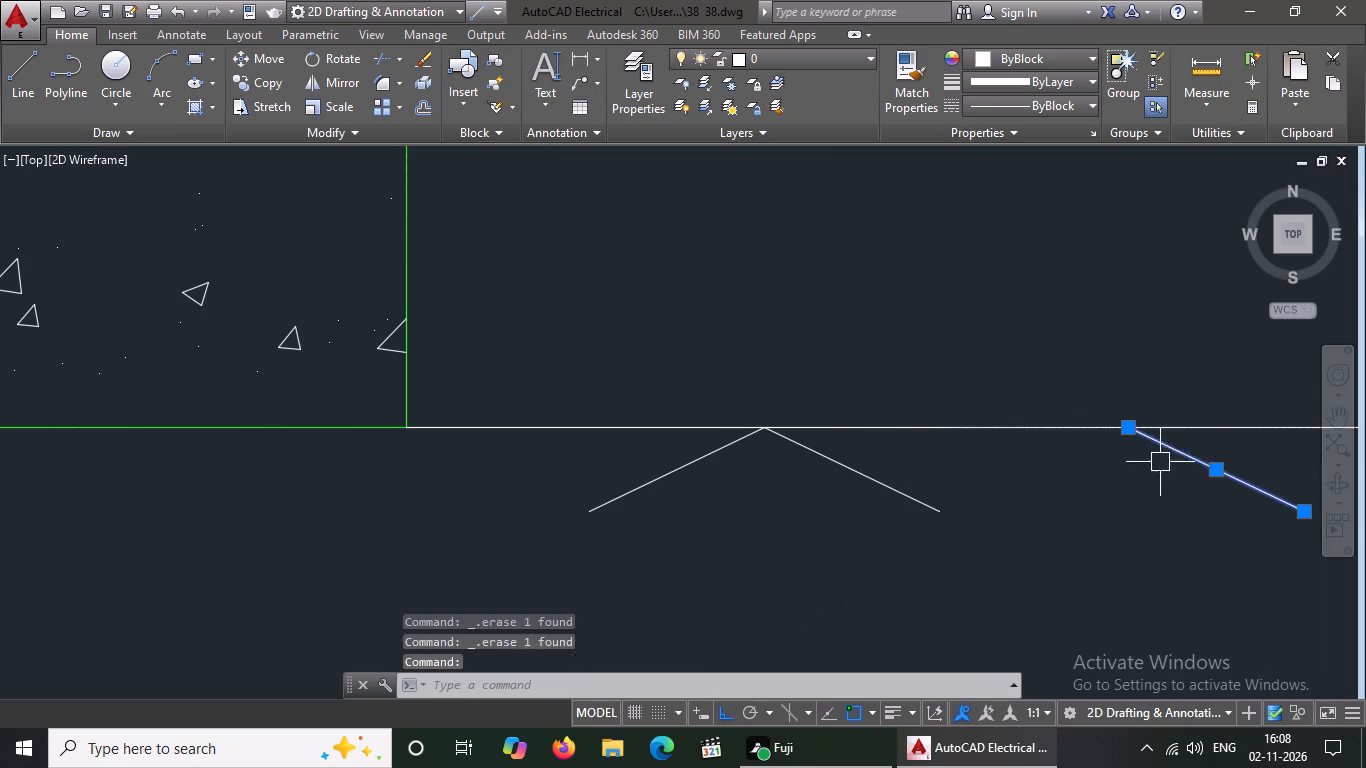
key(Delete)
Copy the remaining inverted V from its apex outward along the right ground line at 5", 10", 15" and 20".
scroll(1048, 537, down, 1)
drag(716, 429, 810, 494)
click(1076, 590)
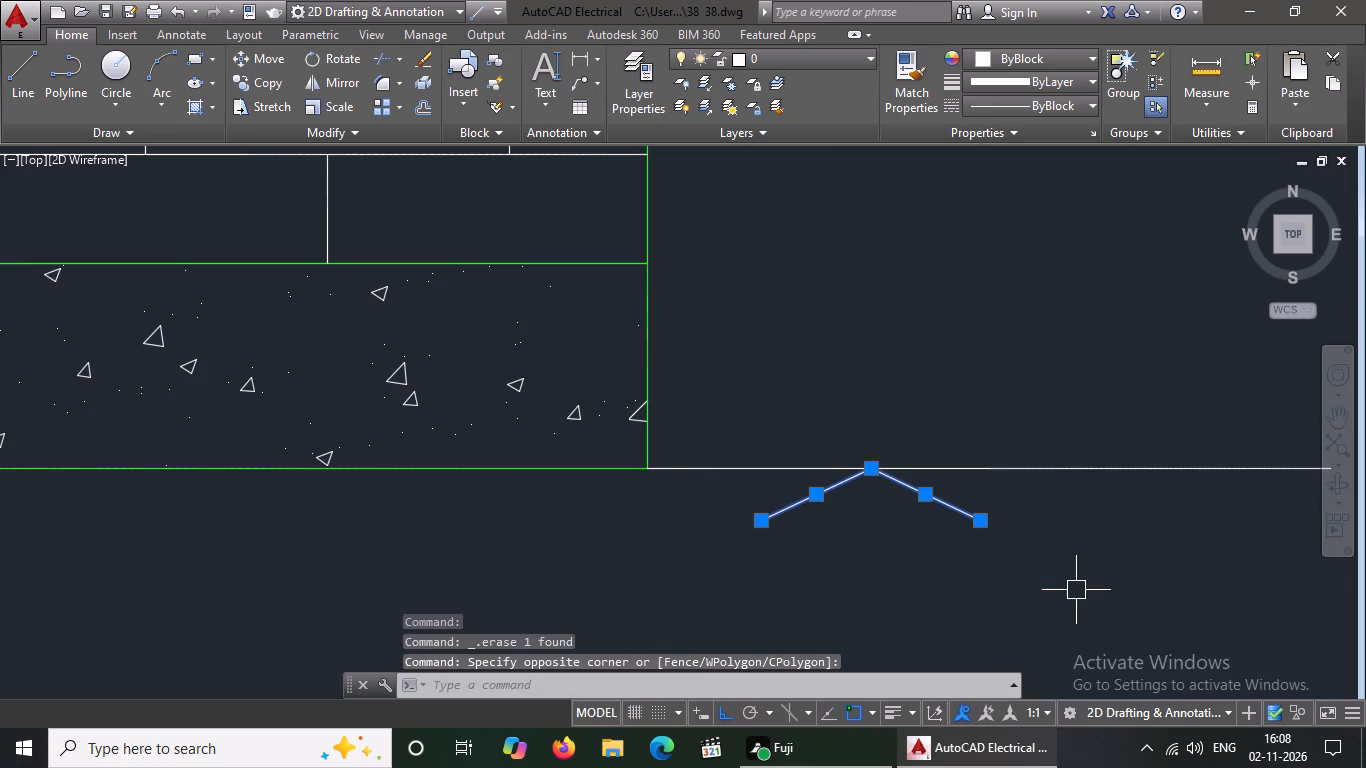
click(267, 82)
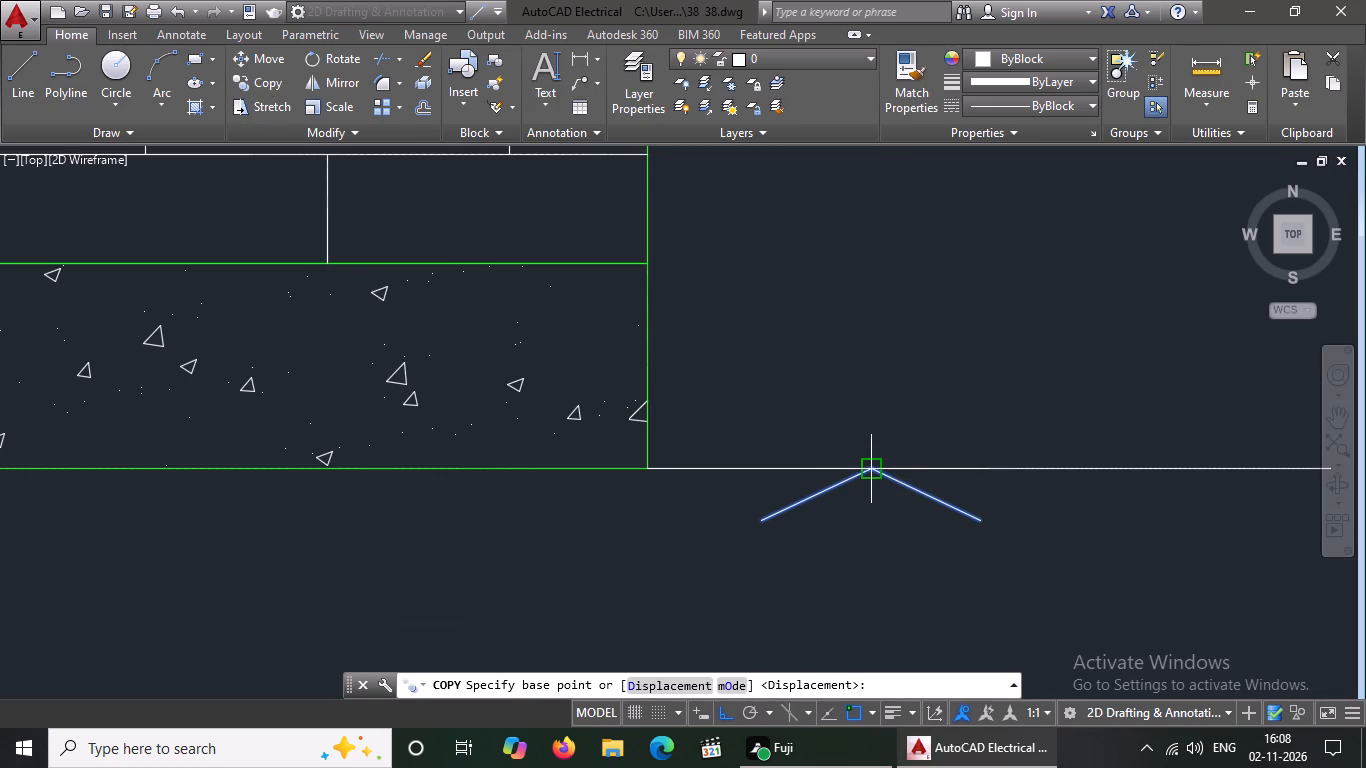
click(869, 473)
key(5)
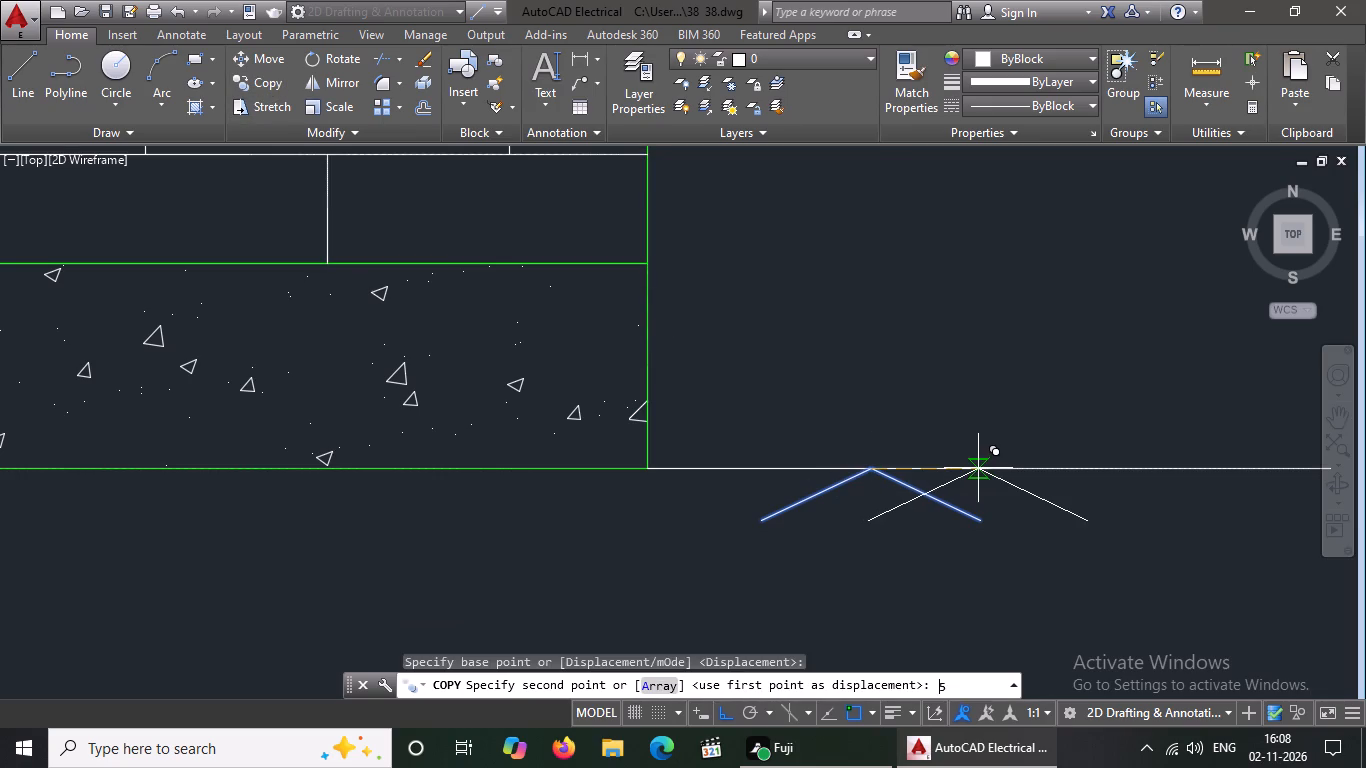
key(shift+quotedbl)
key(Return)
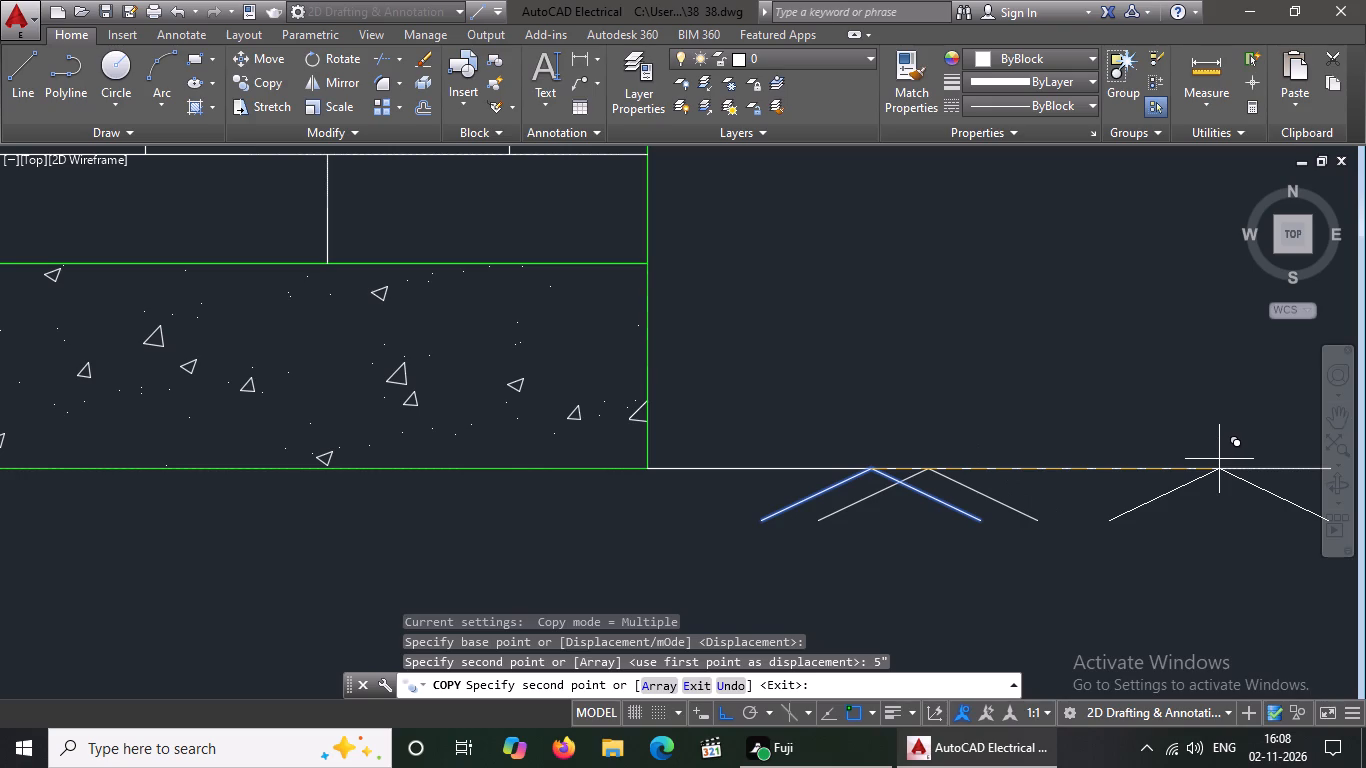
key(1)
text(0")
key(Return)
text(15")
key(Return)
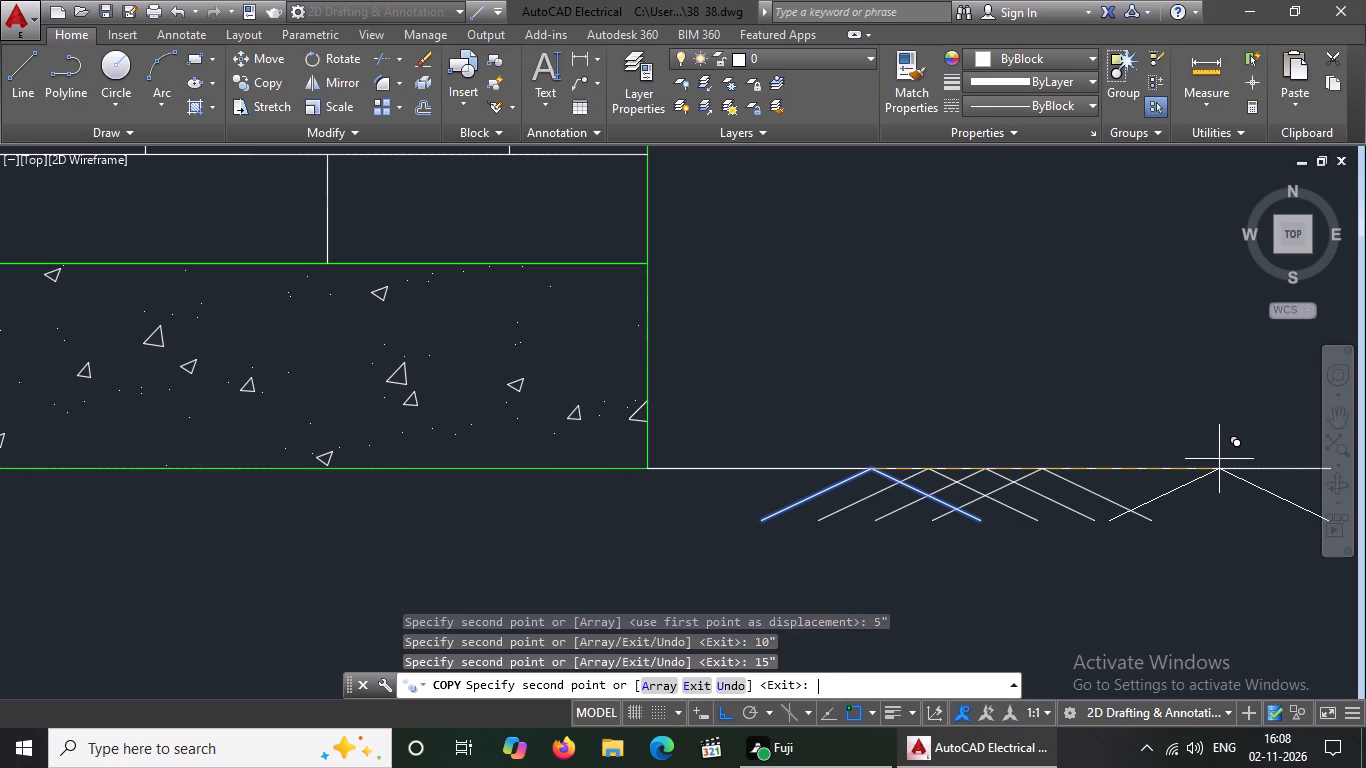
text(20)
key(shift+quotedbl)
key(Return)
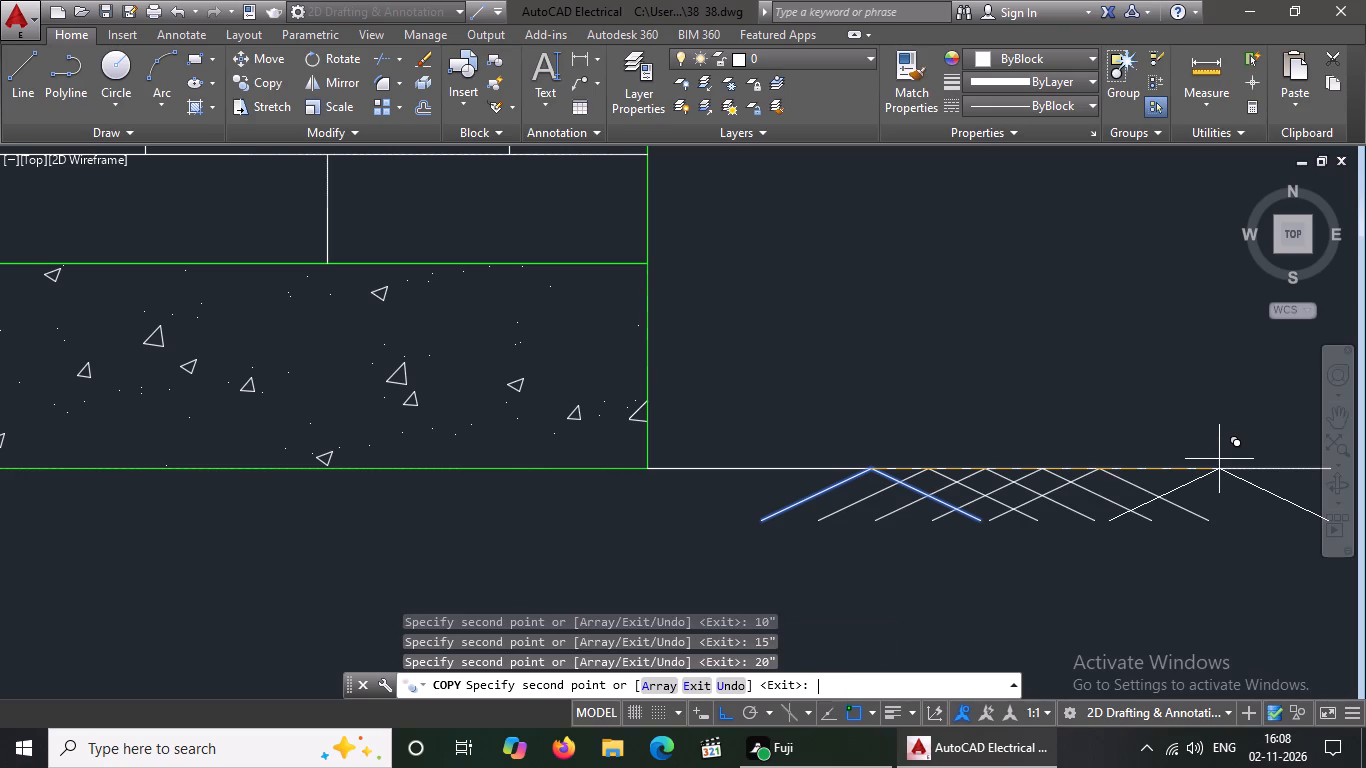
key(Return)
scroll(1004, 497, down, 4)
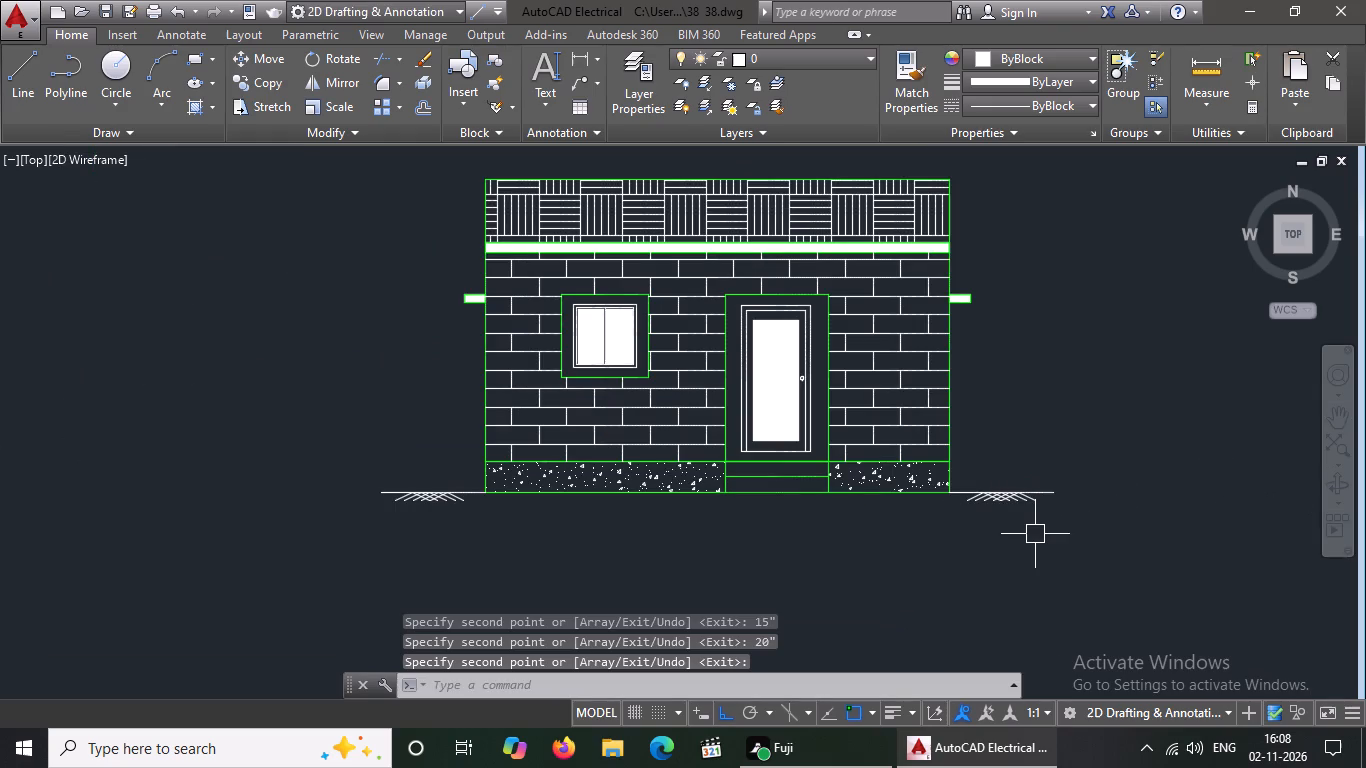
key(Escape)
With ortho off, copy the MD door label from the floor plan to just above the ground line left of the elevation.
scroll(992, 433, down, 1)
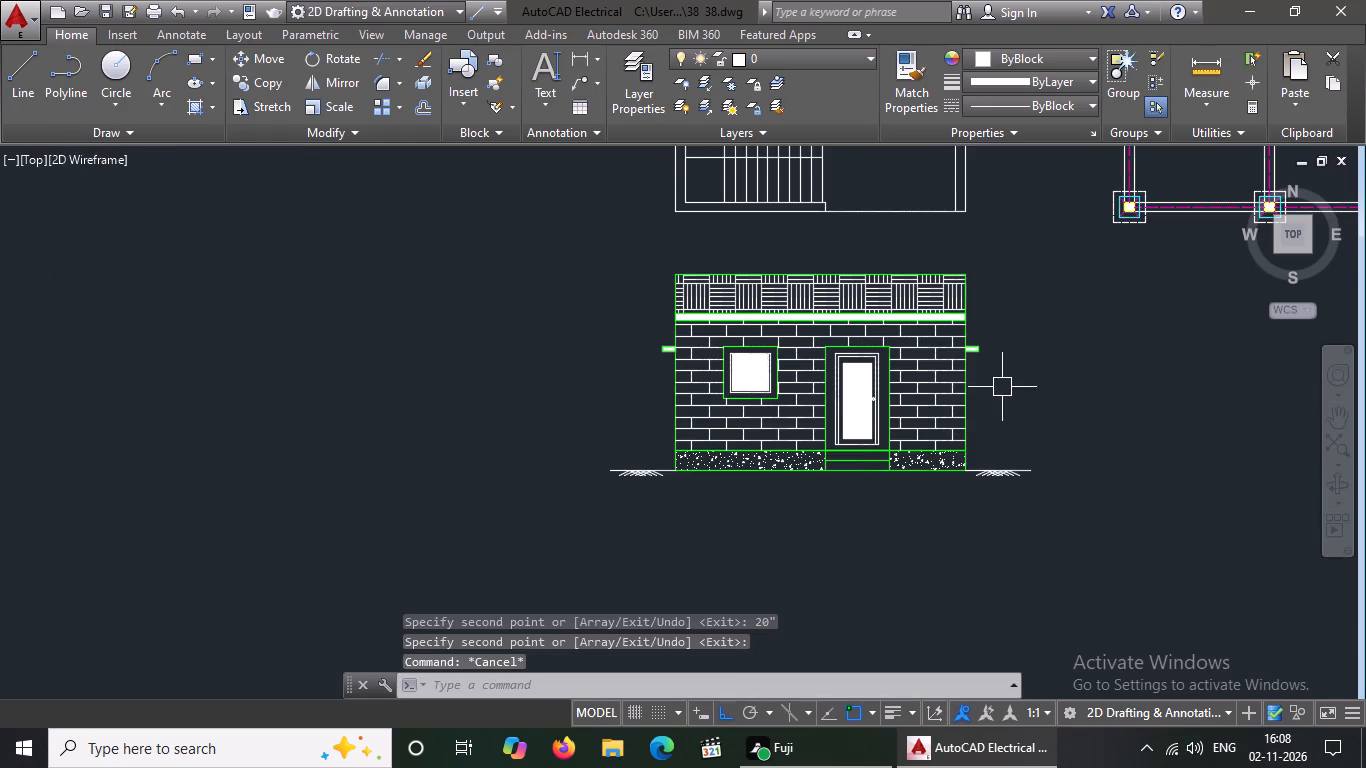
middle_drag(999, 407, 987, 470)
scroll(987, 468, down, 2)
scroll(957, 326, up, 3)
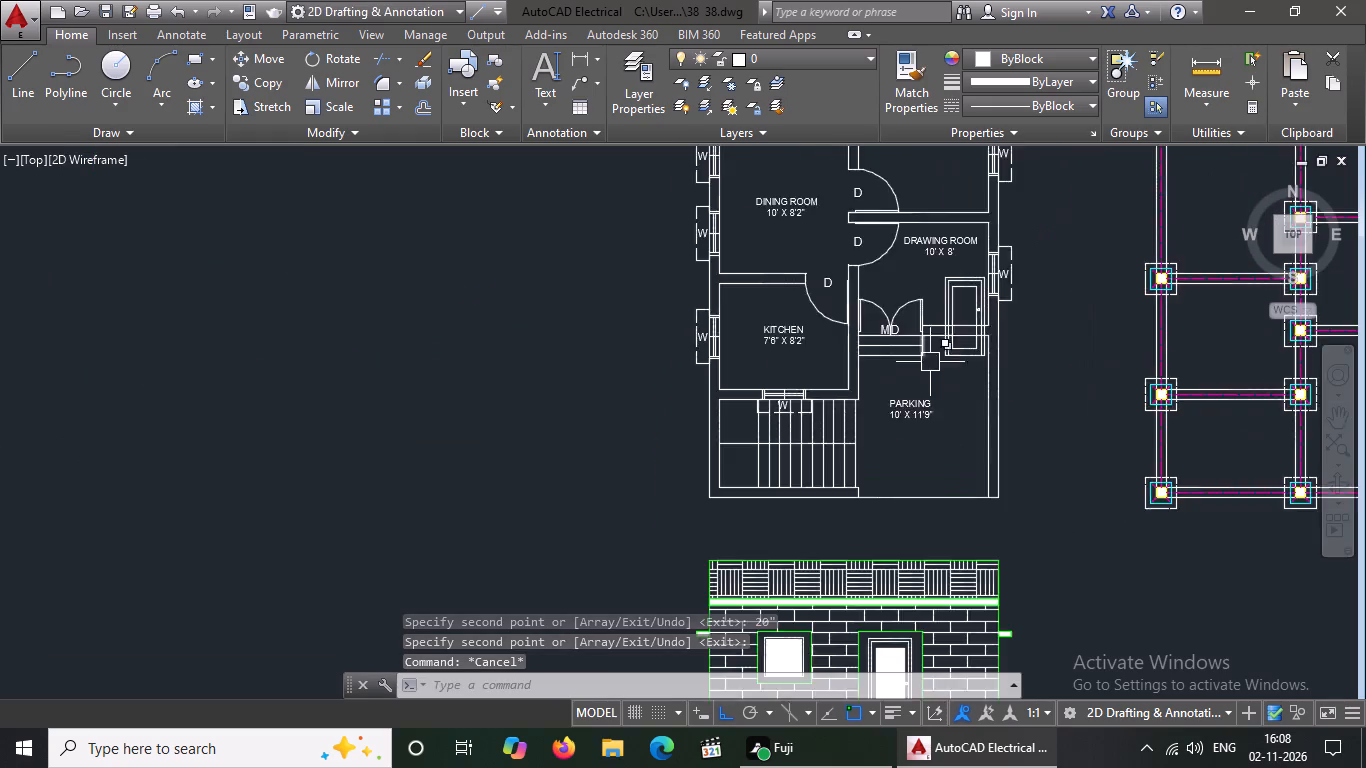
scroll(930, 362, up, 2)
click(764, 227)
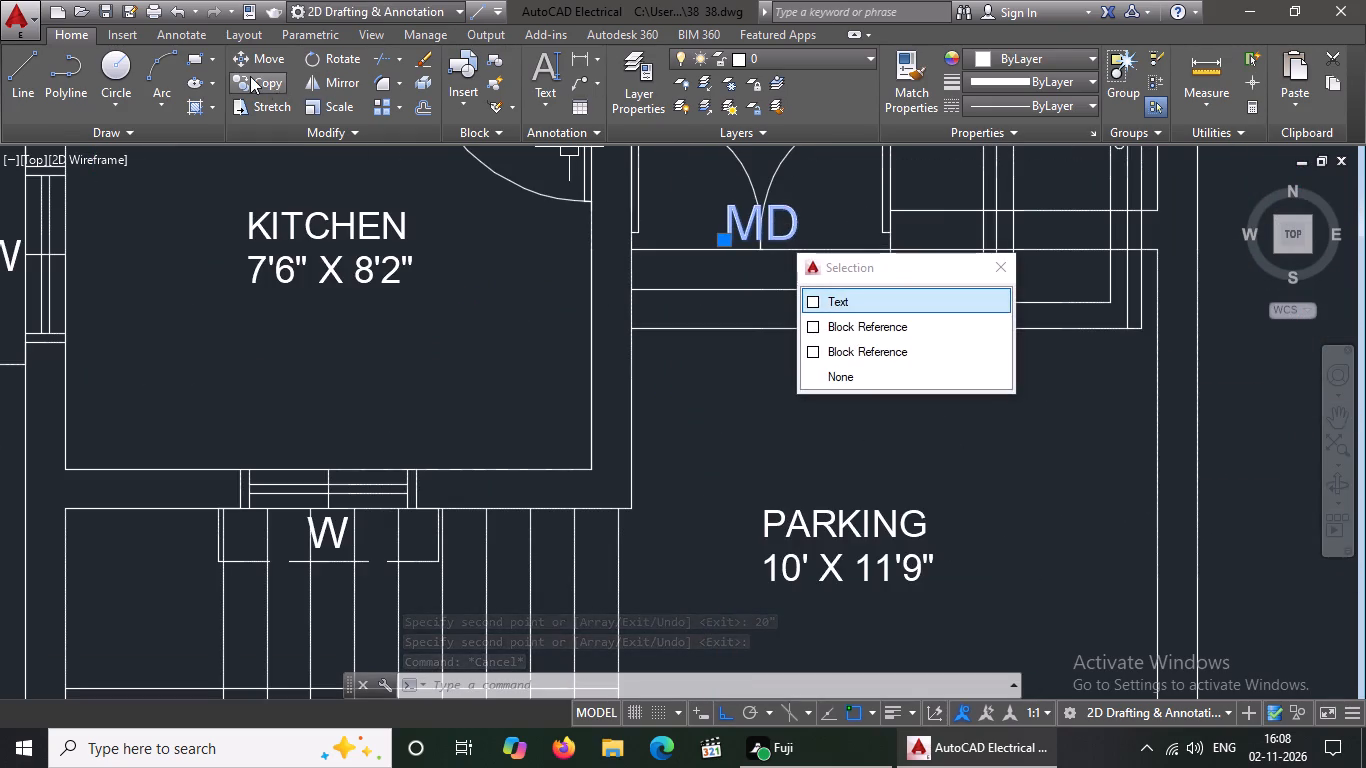
click(250, 76)
click(776, 229)
scroll(789, 223, down, 3)
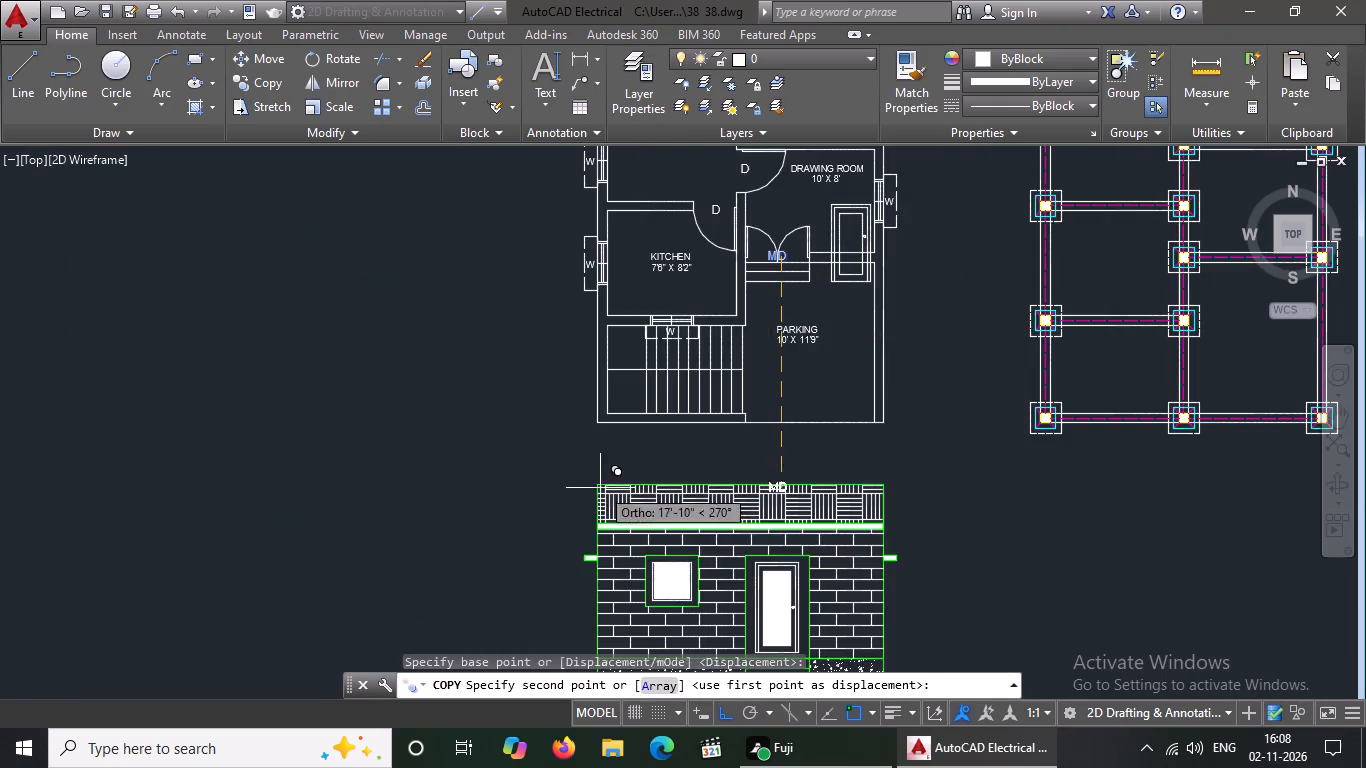
scroll(600, 497, down, 3)
click(728, 715)
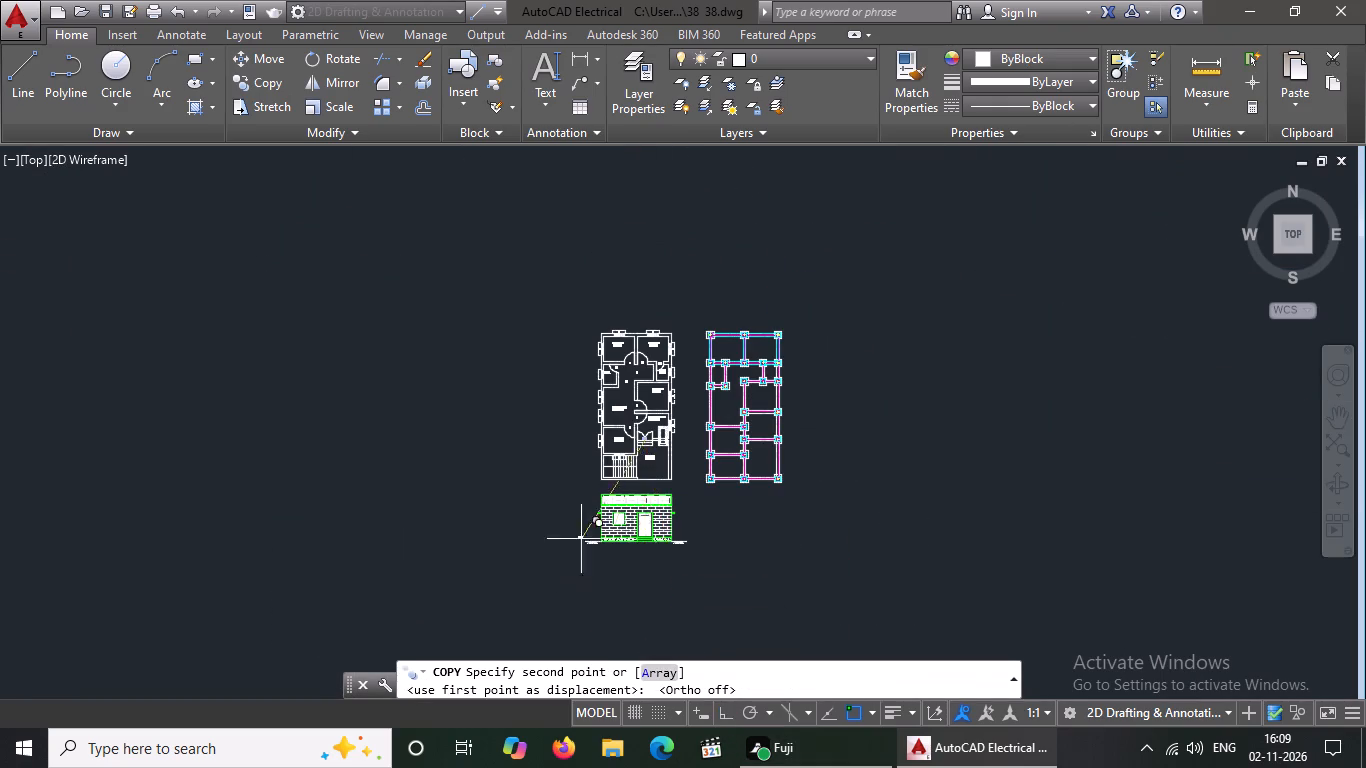
scroll(607, 518, up, 4)
scroll(608, 495, down, 3)
scroll(581, 566, up, 5)
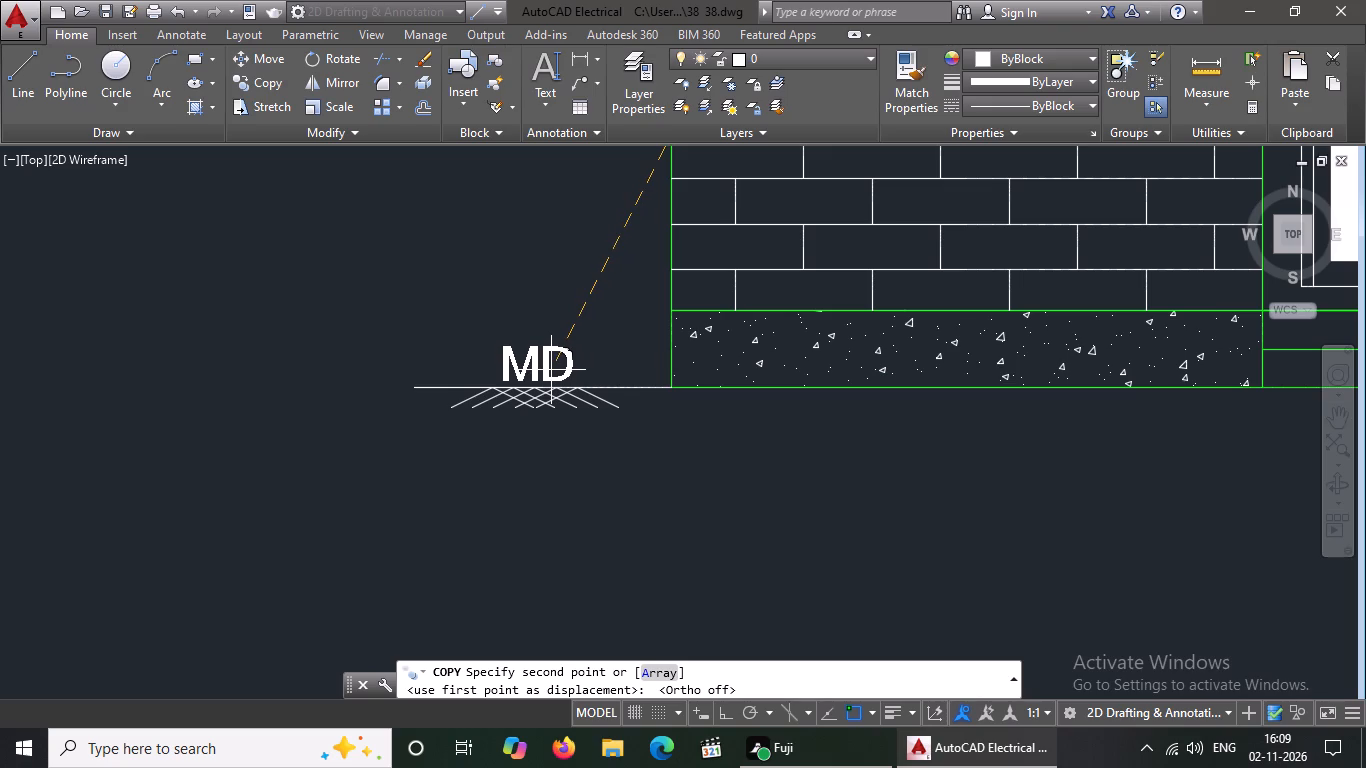
click(551, 370)
key(Escape)
Change the copied MD label above the left ground line to read G.L.
double_click(556, 361)
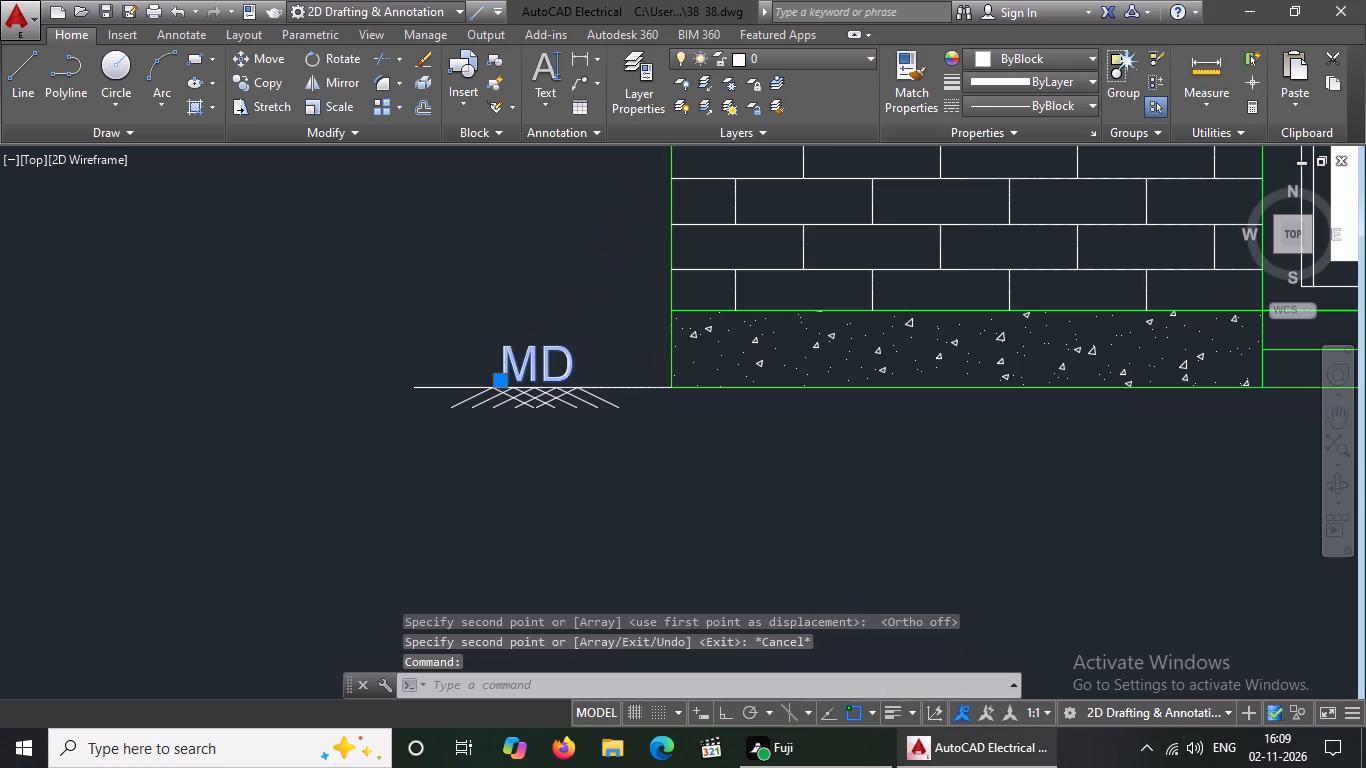
key(BackSpace)
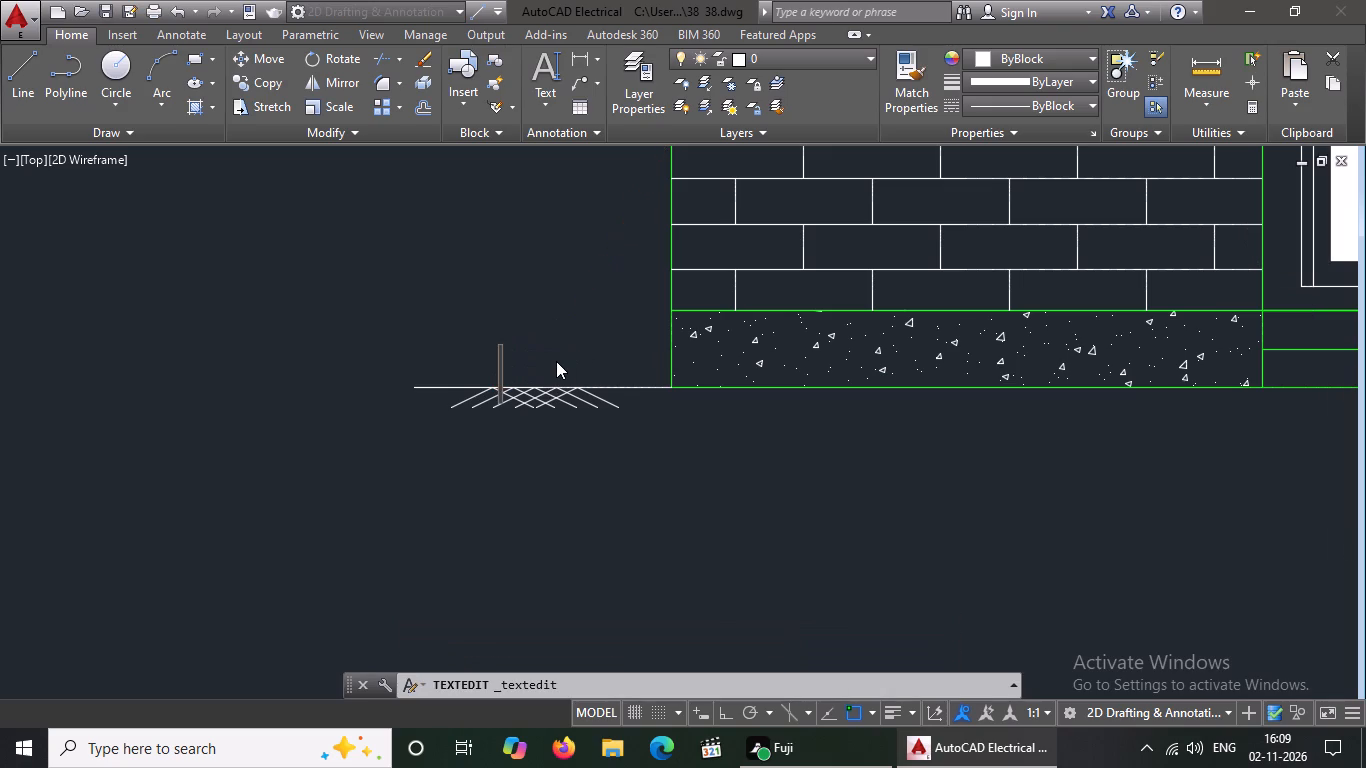
key(g)
text(.L)
click(444, 313)
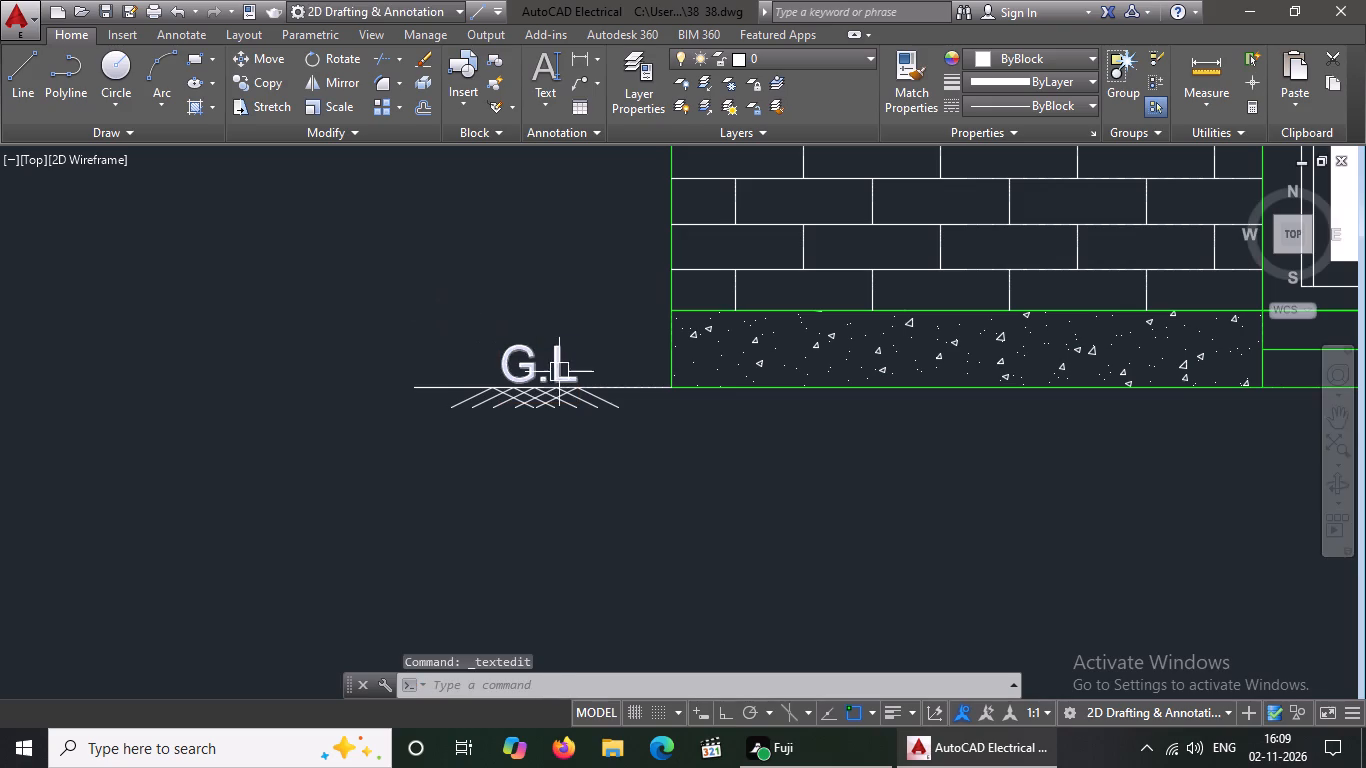
With ortho on, copy the G.L label about 27'-4" horizontally to above the right ground line of the elevation.
click(528, 364)
click(267, 80)
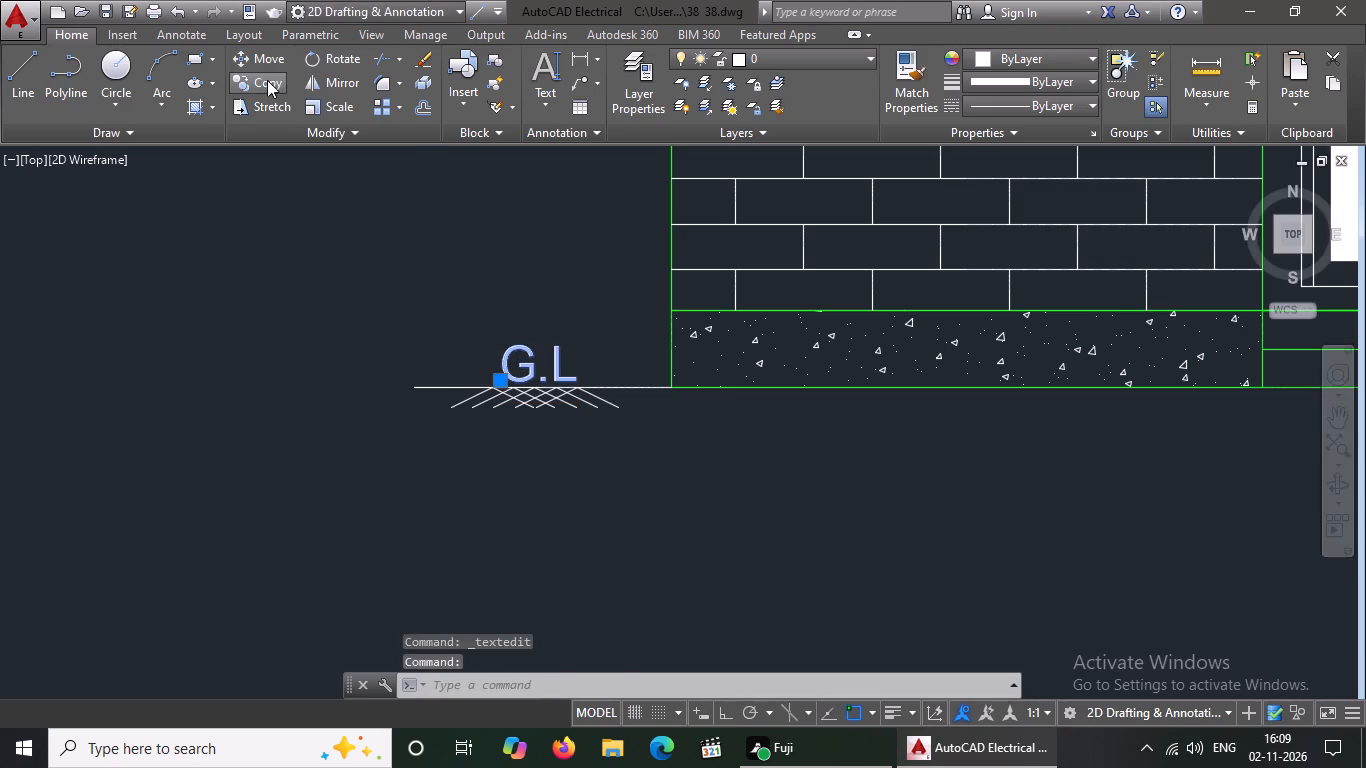
click(538, 363)
scroll(556, 364, down, 1)
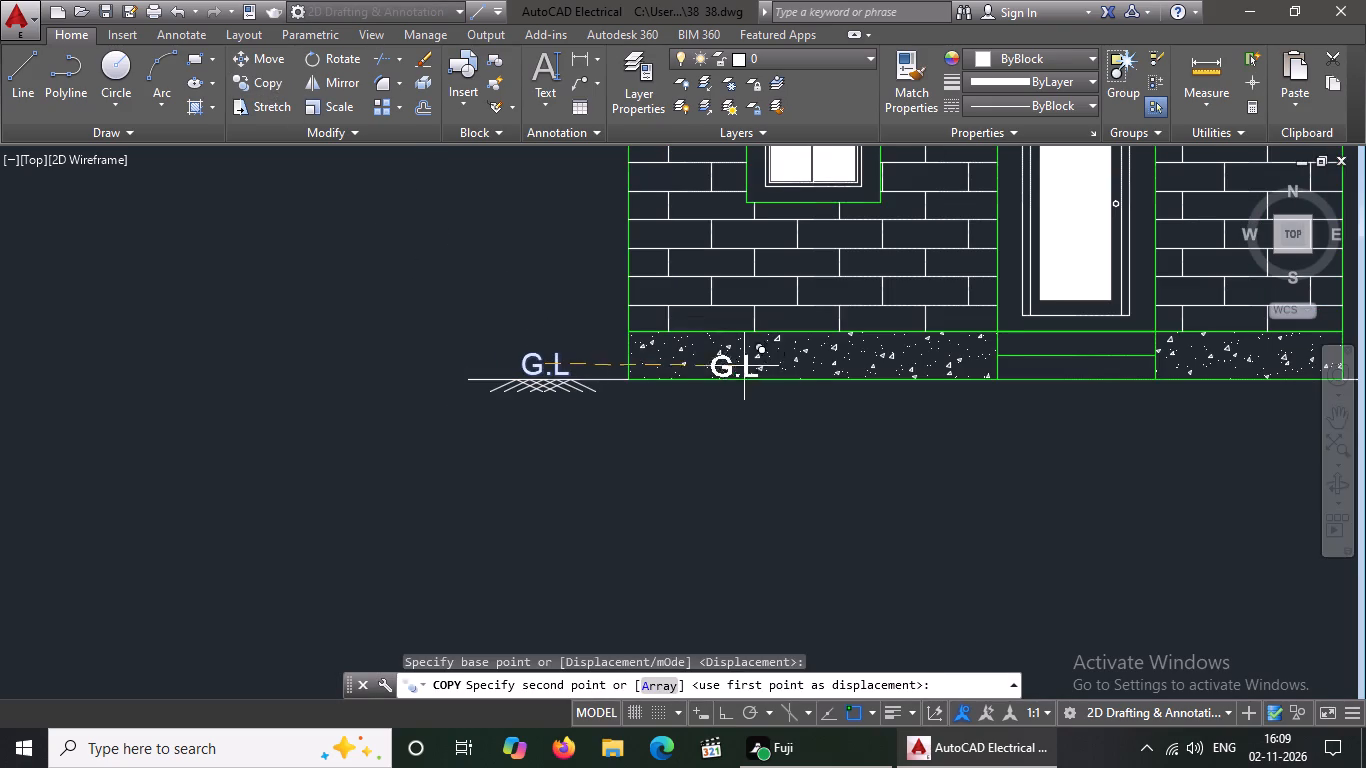
click(733, 712)
scroll(570, 463, down, 3)
scroll(770, 419, up, 2)
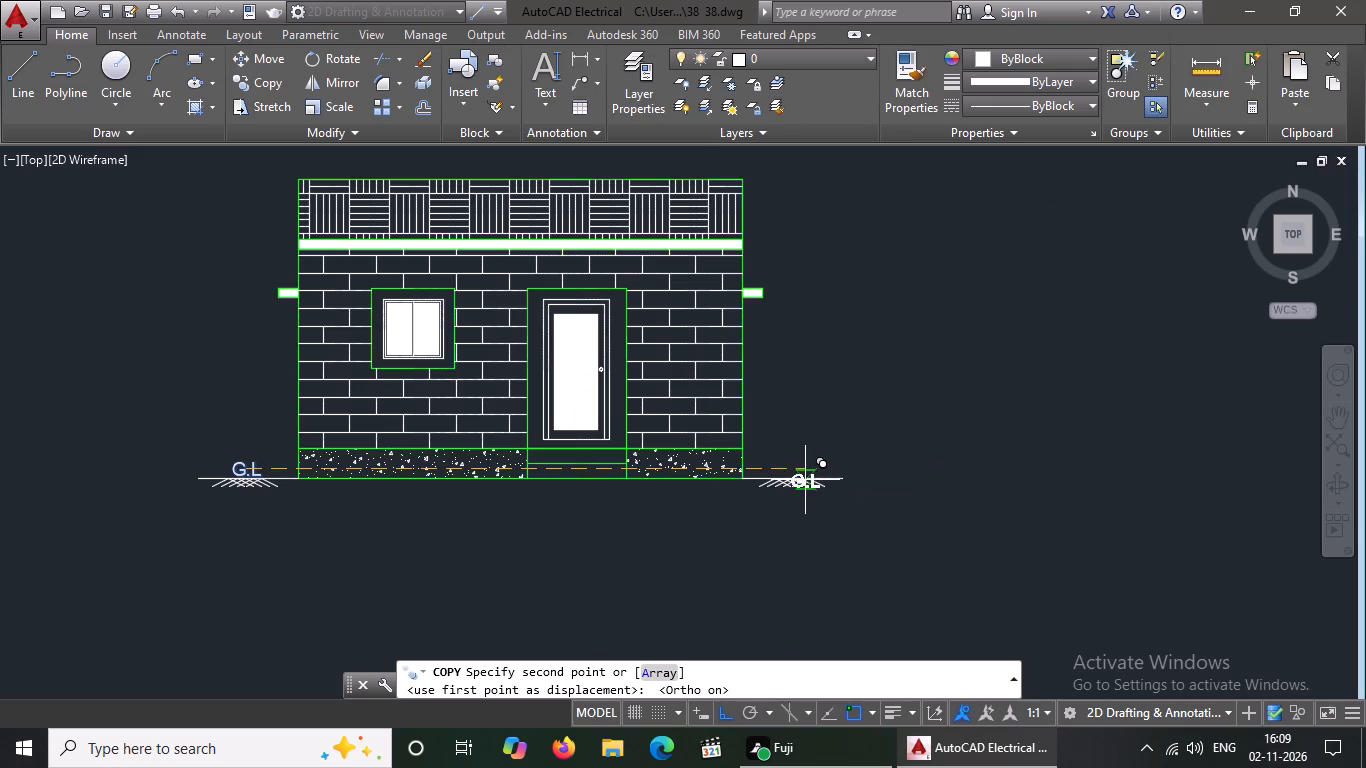
scroll(805, 479, up, 2)
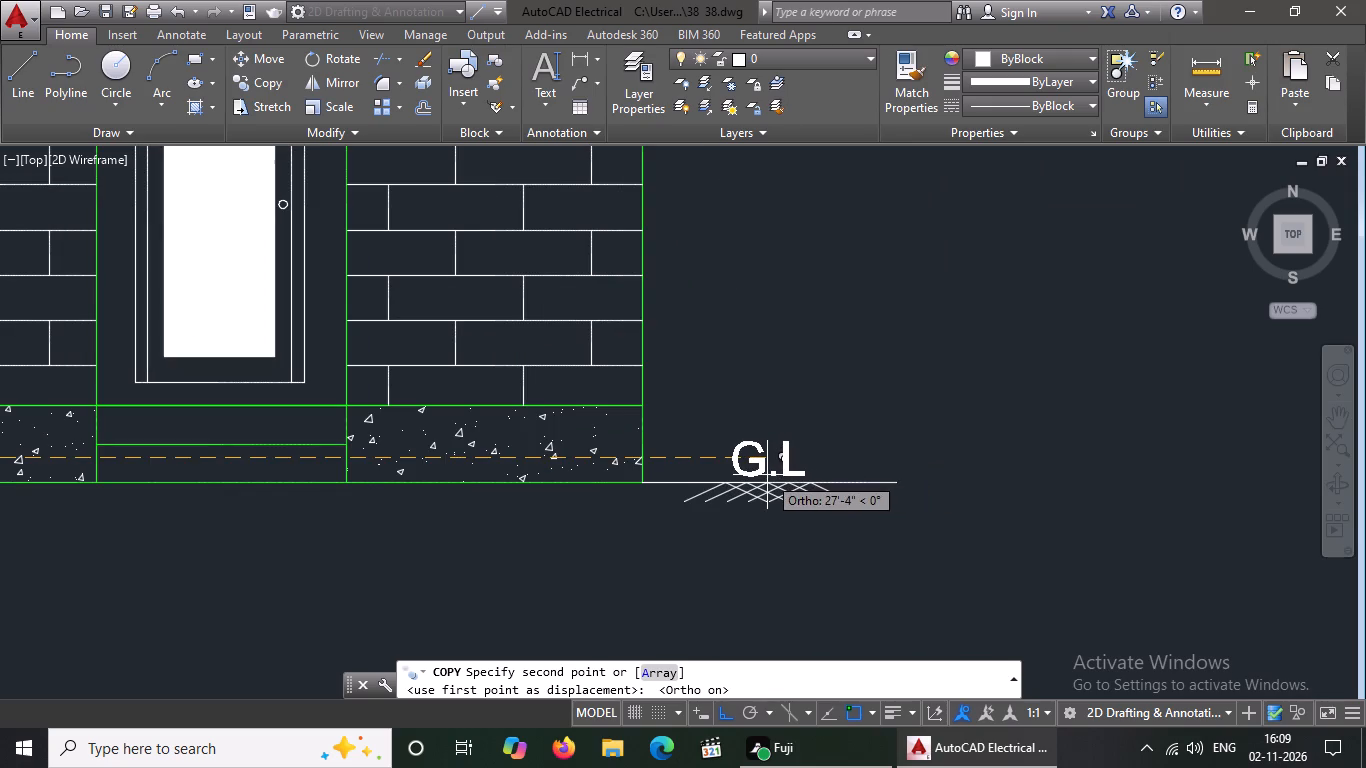
click(767, 475)
scroll(799, 424, down, 2)
key(Escape)
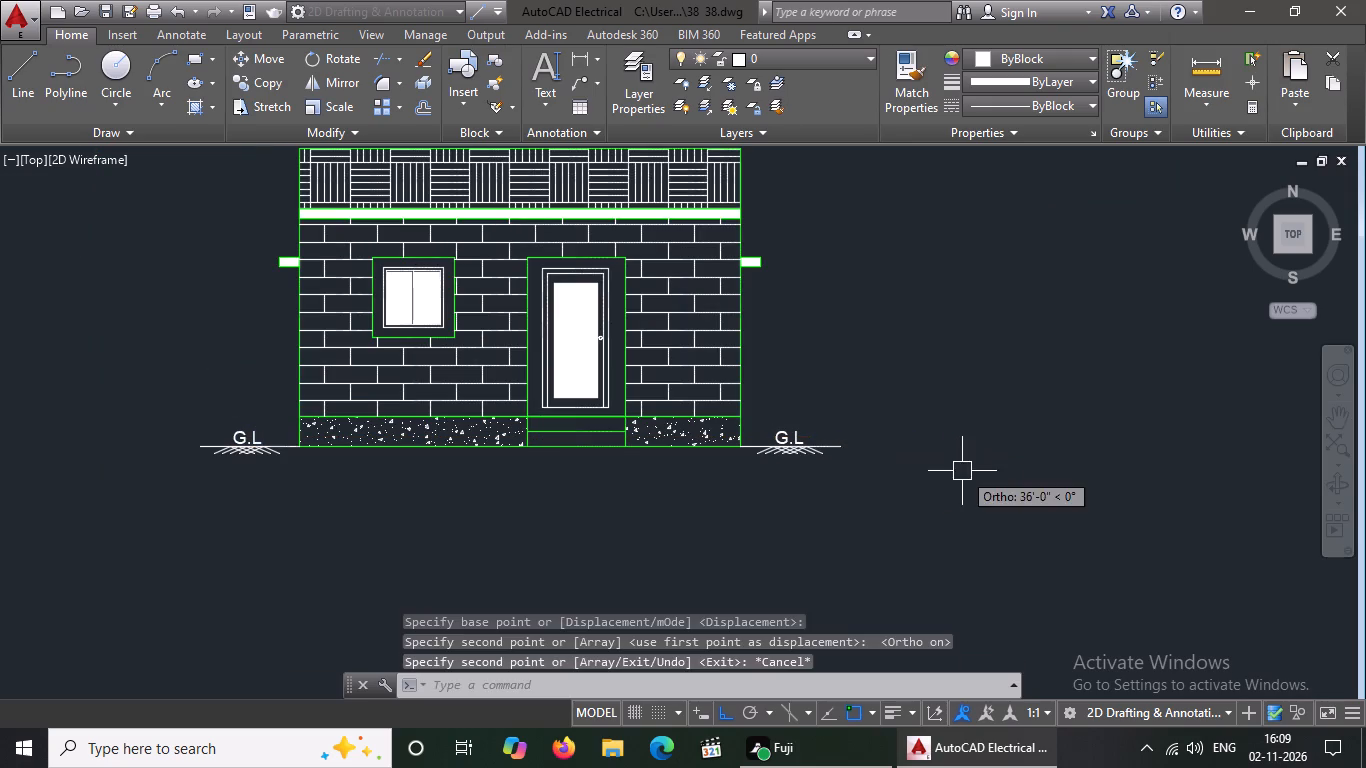
middle_drag(847, 458, 813, 554)
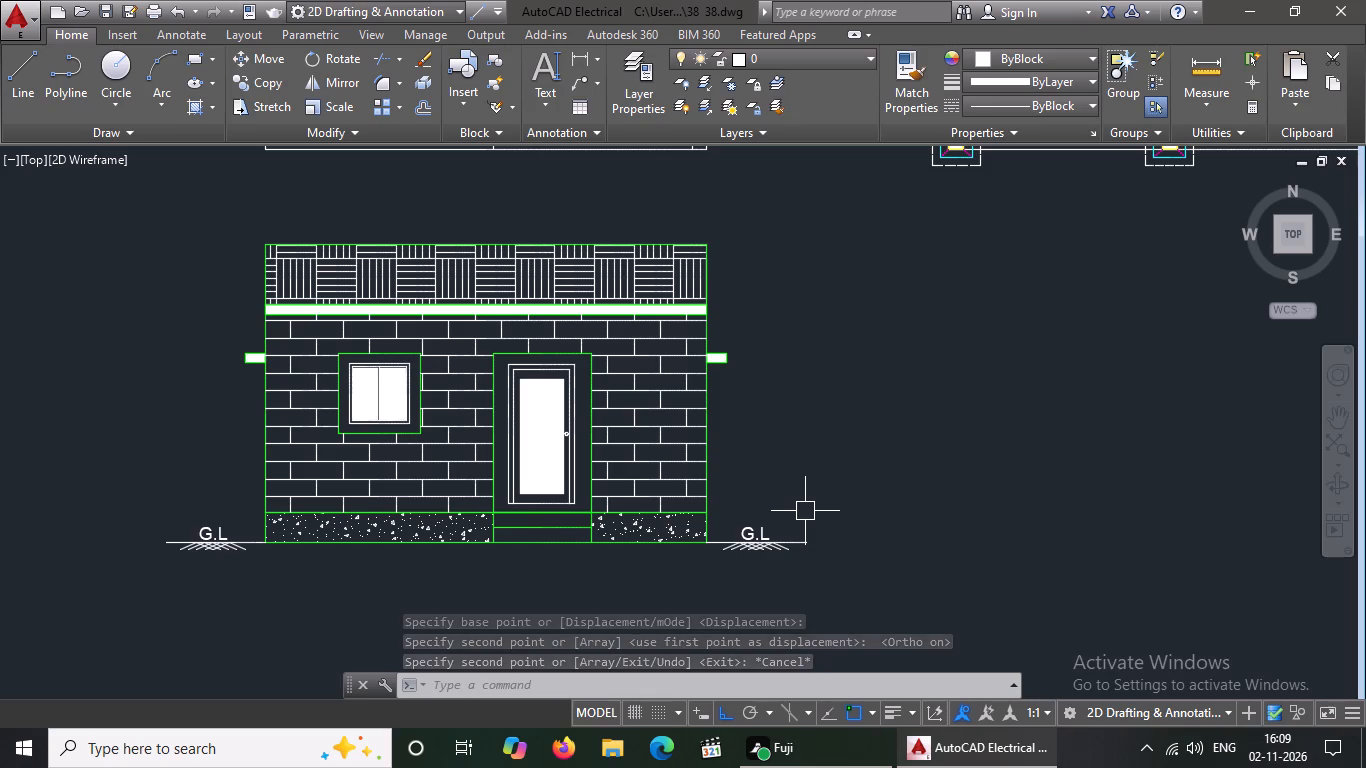
key(Escape)
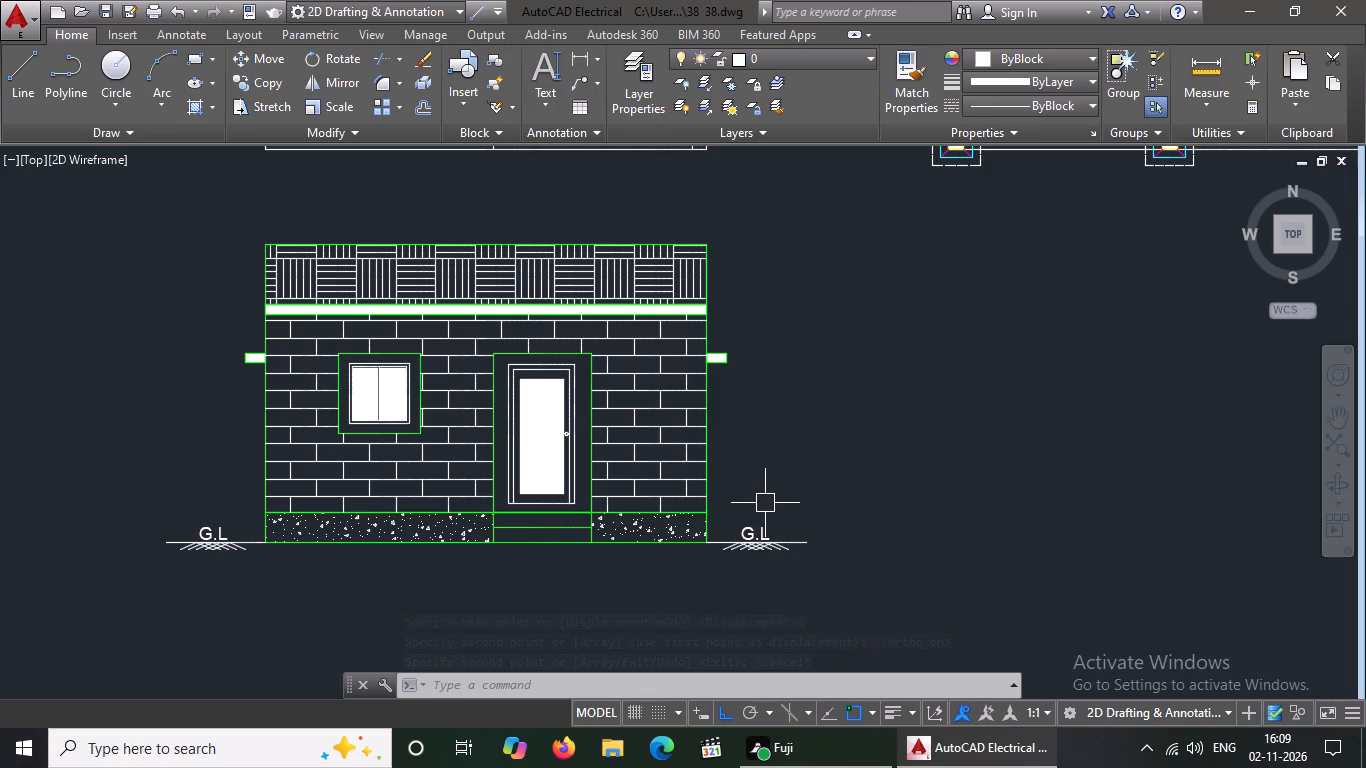
With ortho off, copy the right G.L label to just below the bottom-left footing of the foundation plan.
scroll(569, 493, down, 1)
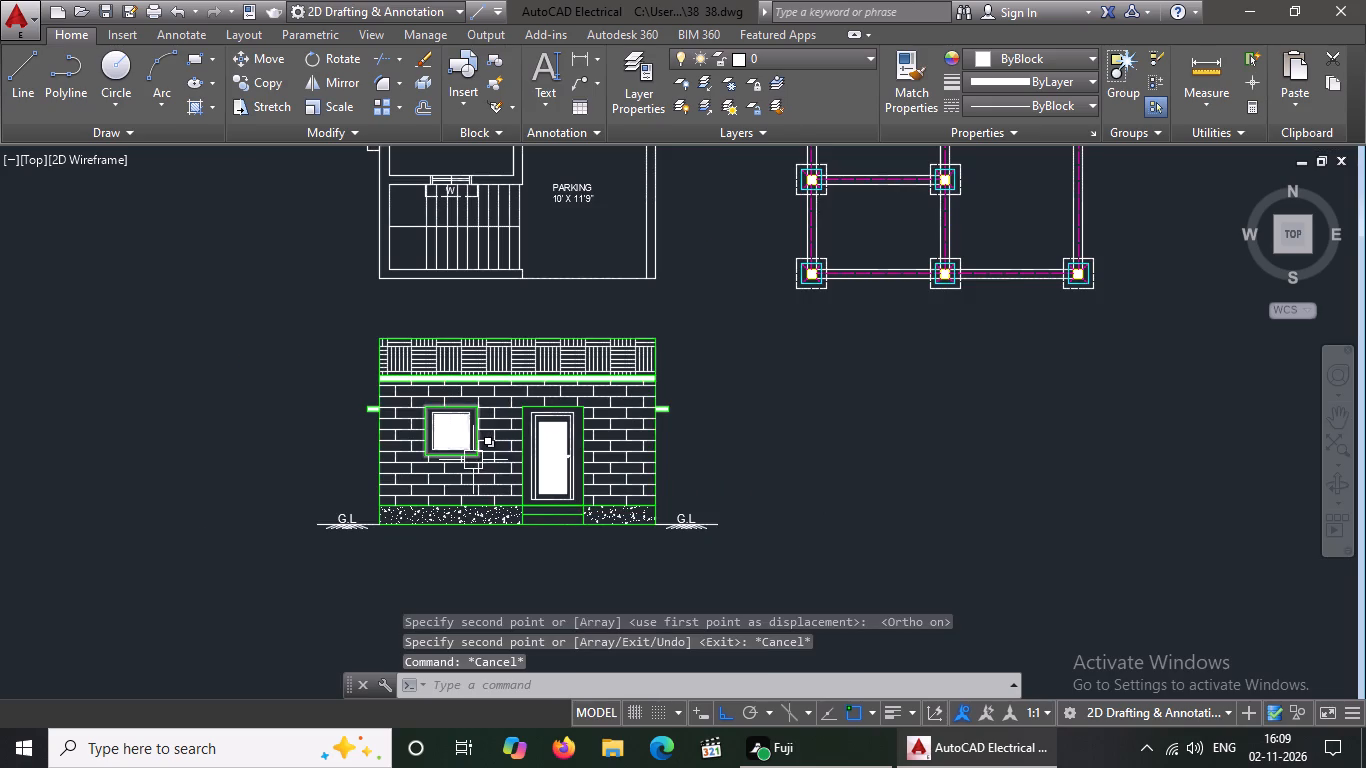
scroll(510, 466, down, 1)
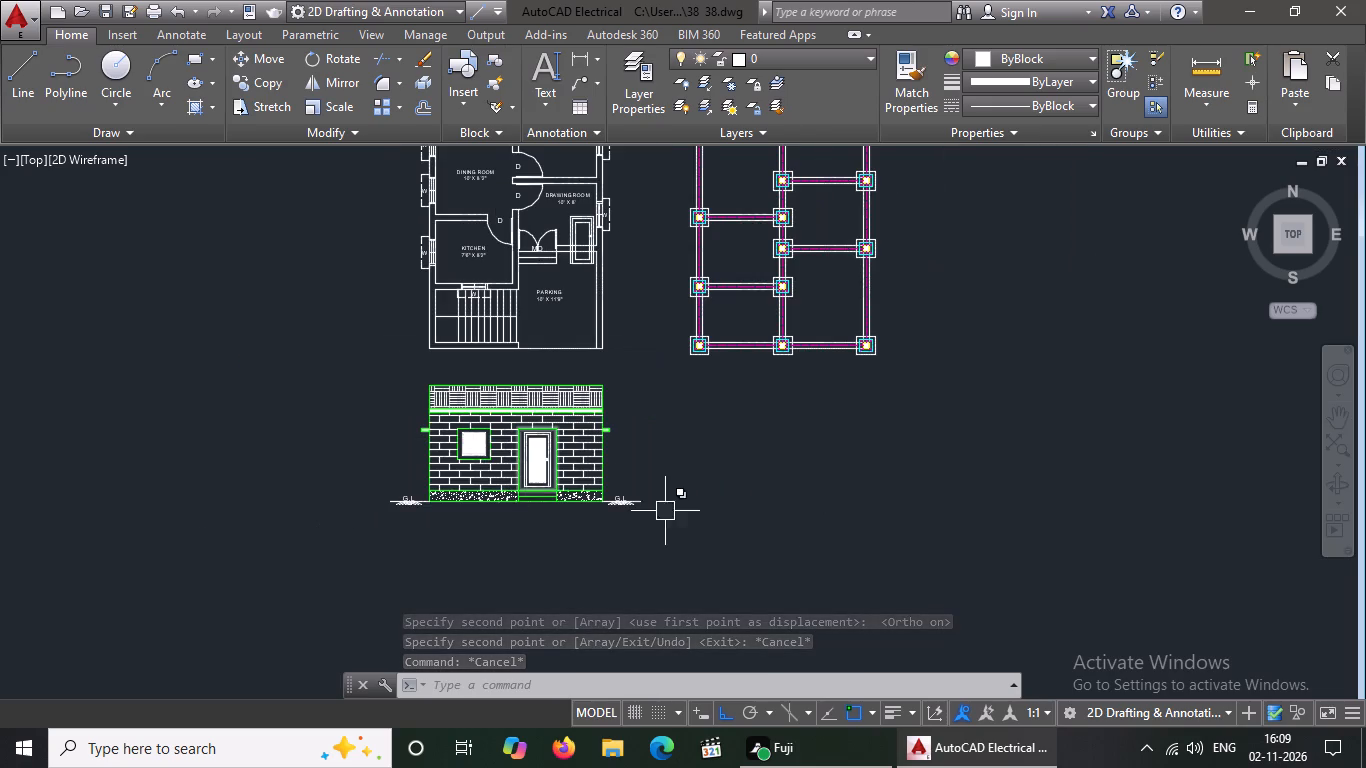
scroll(593, 498, up, 4)
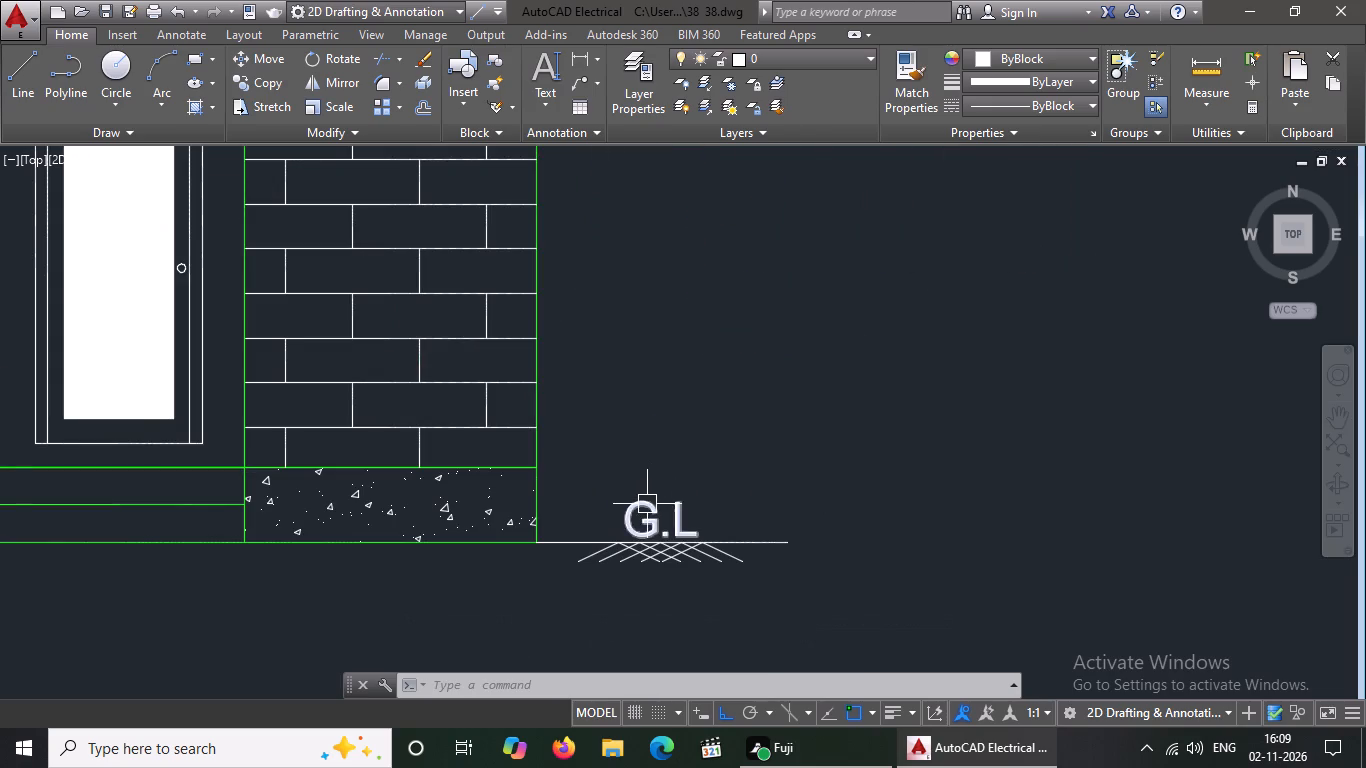
click(647, 504)
click(275, 88)
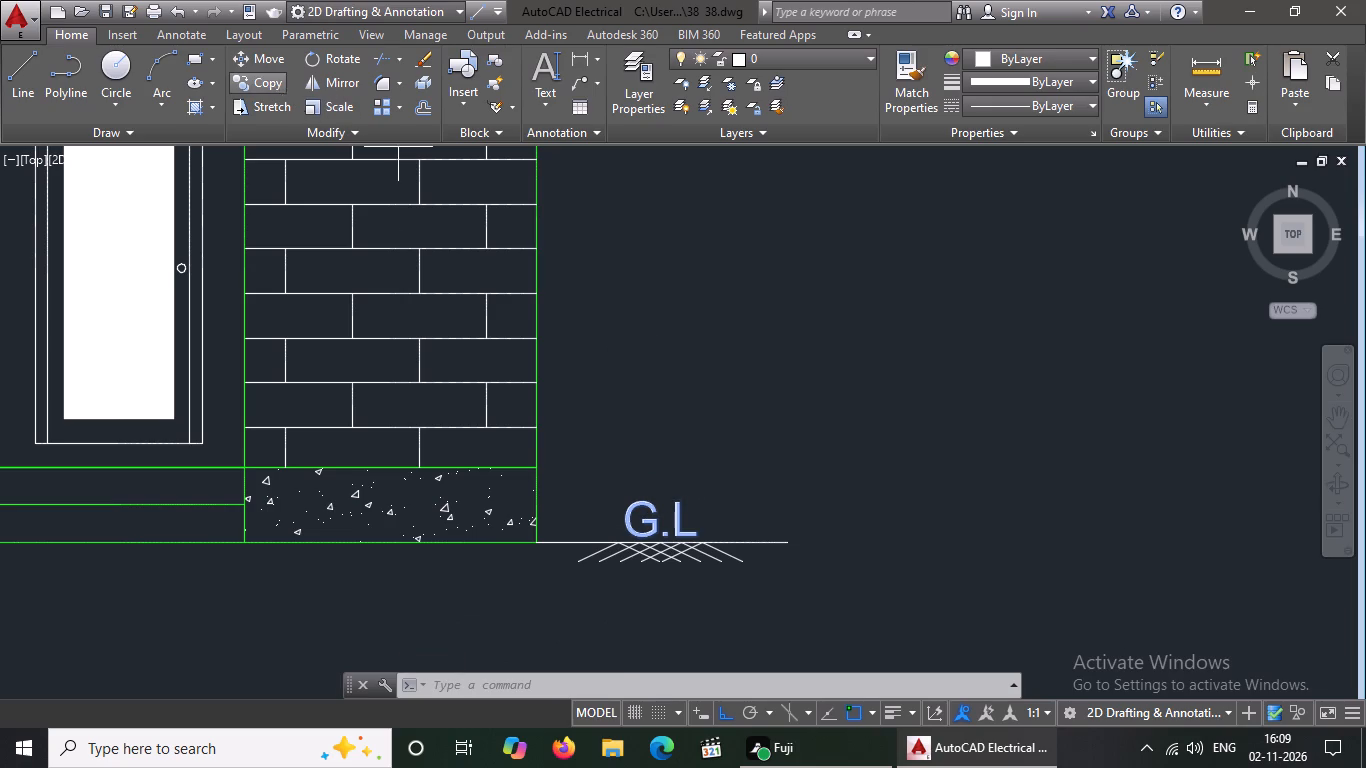
click(654, 518)
scroll(695, 508, down, 2)
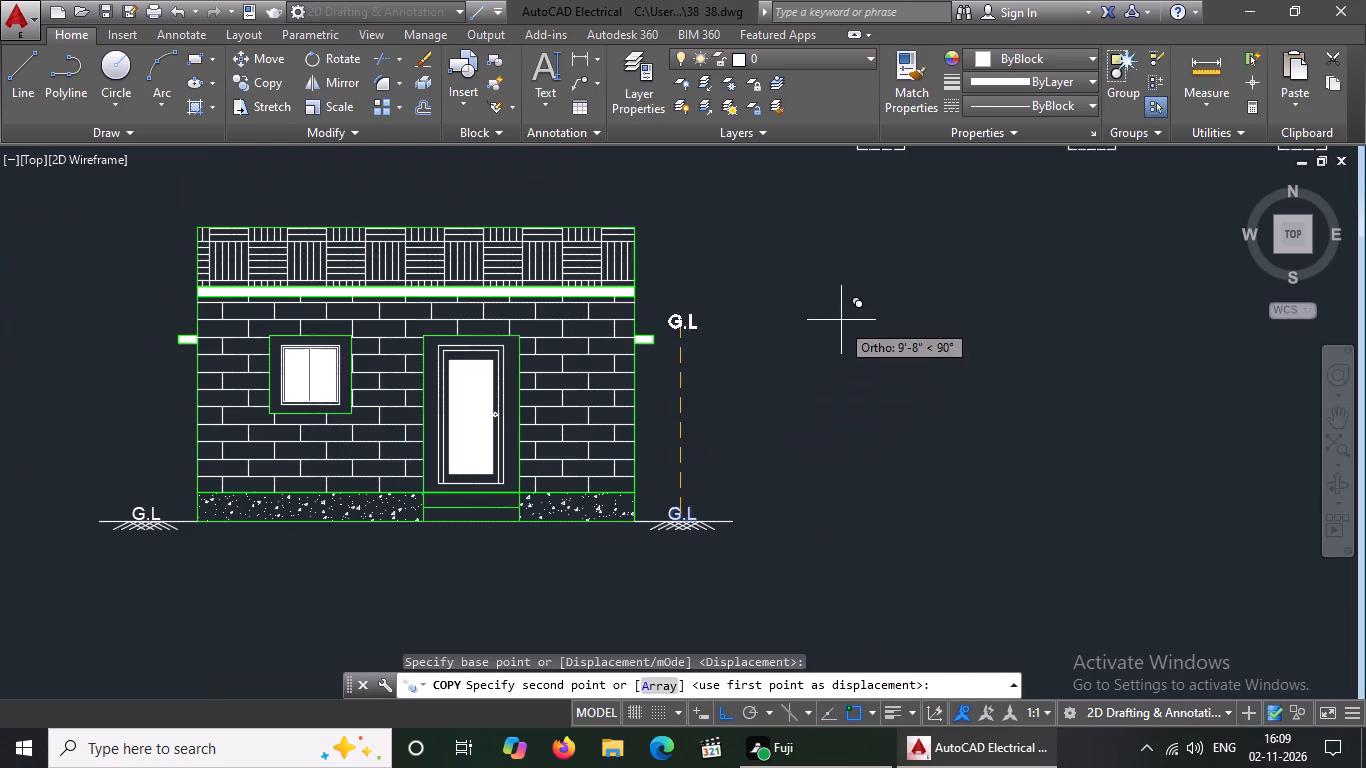
click(723, 708)
scroll(740, 685, down, 2)
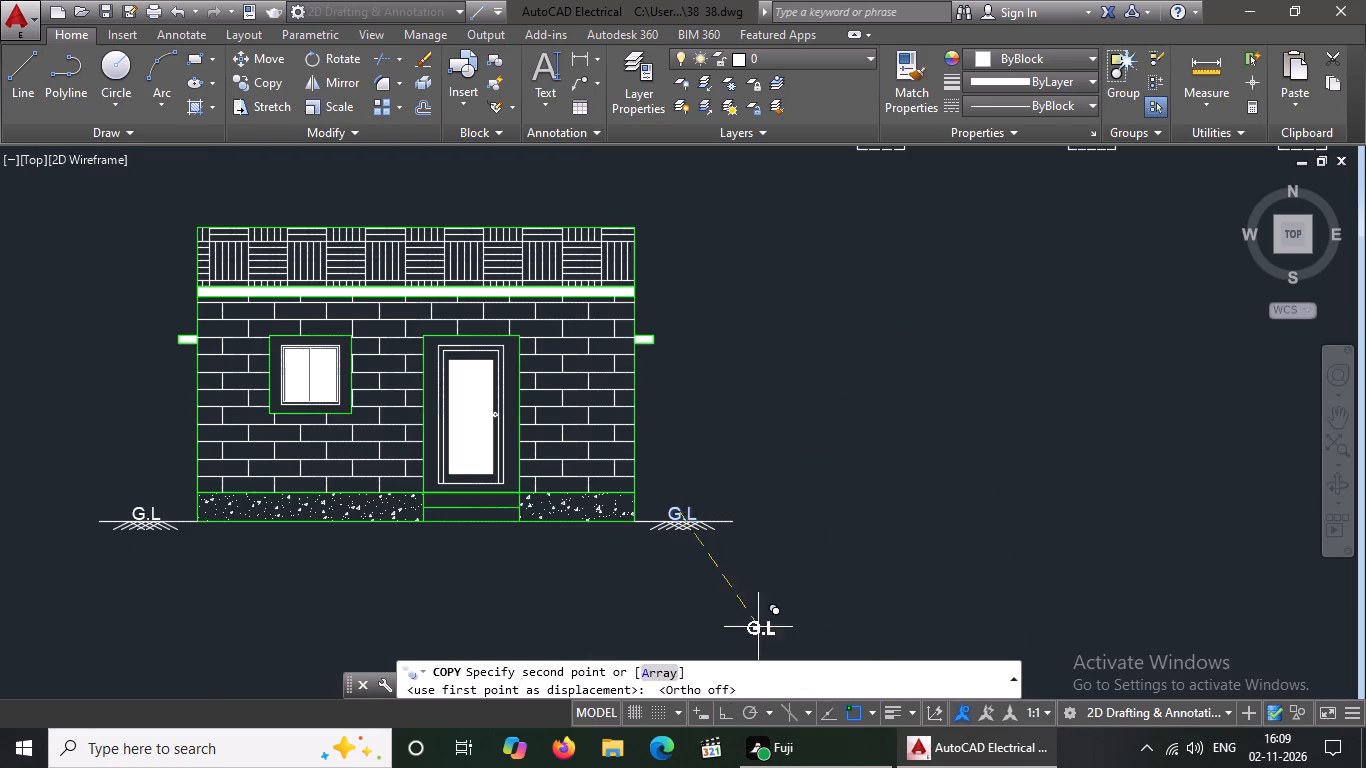
scroll(831, 438, down, 3)
scroll(864, 370, up, 5)
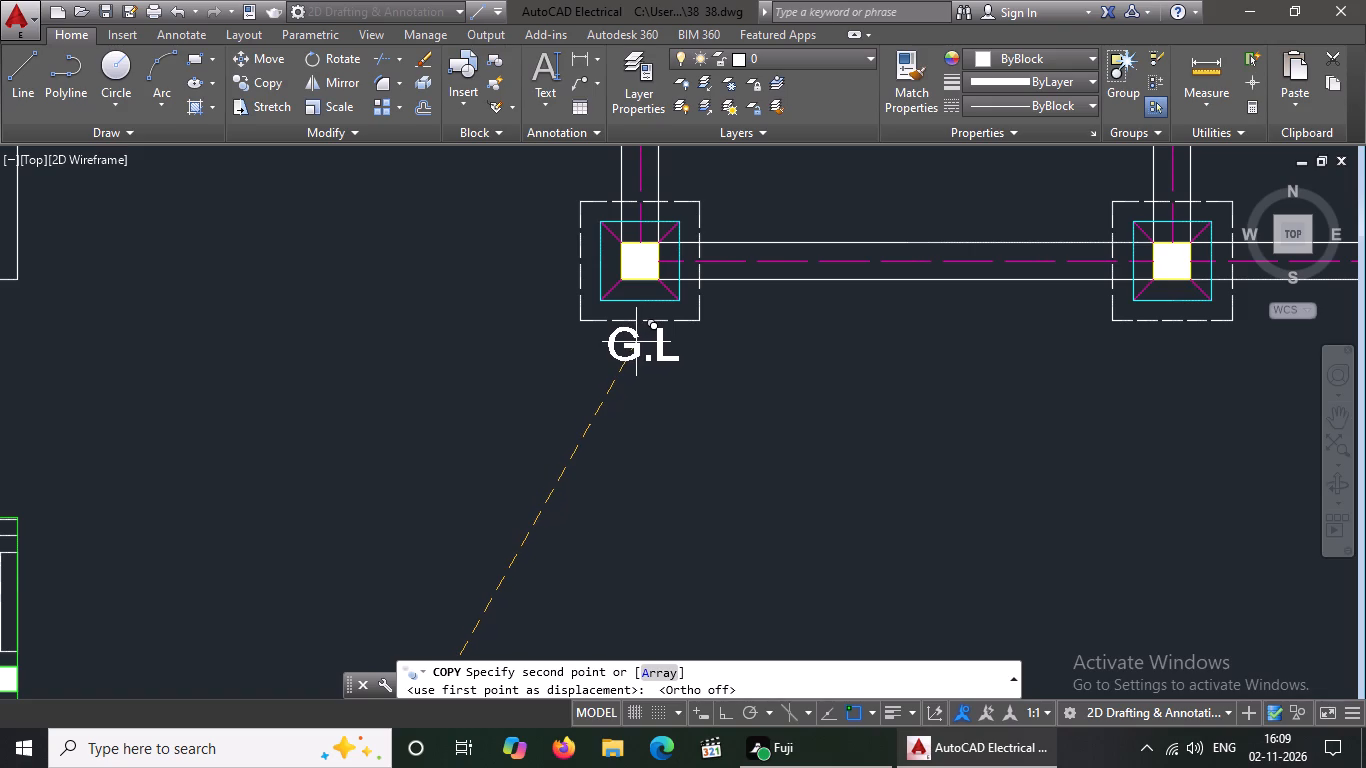
click(636, 342)
key(Escape)
Change the copied G.L label below the bottom-left footing to read CF1.
double_click(637, 352)
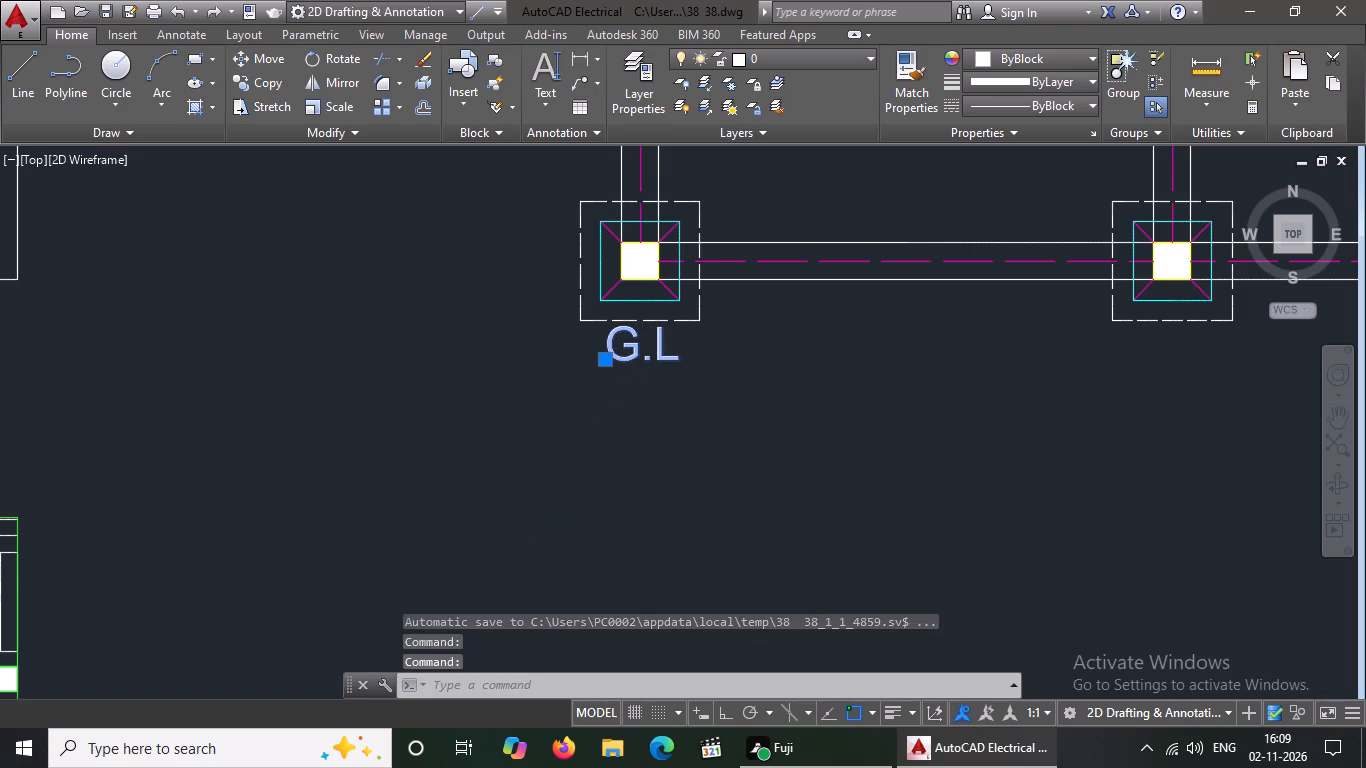
key(BackSpace)
key(BackSpace)
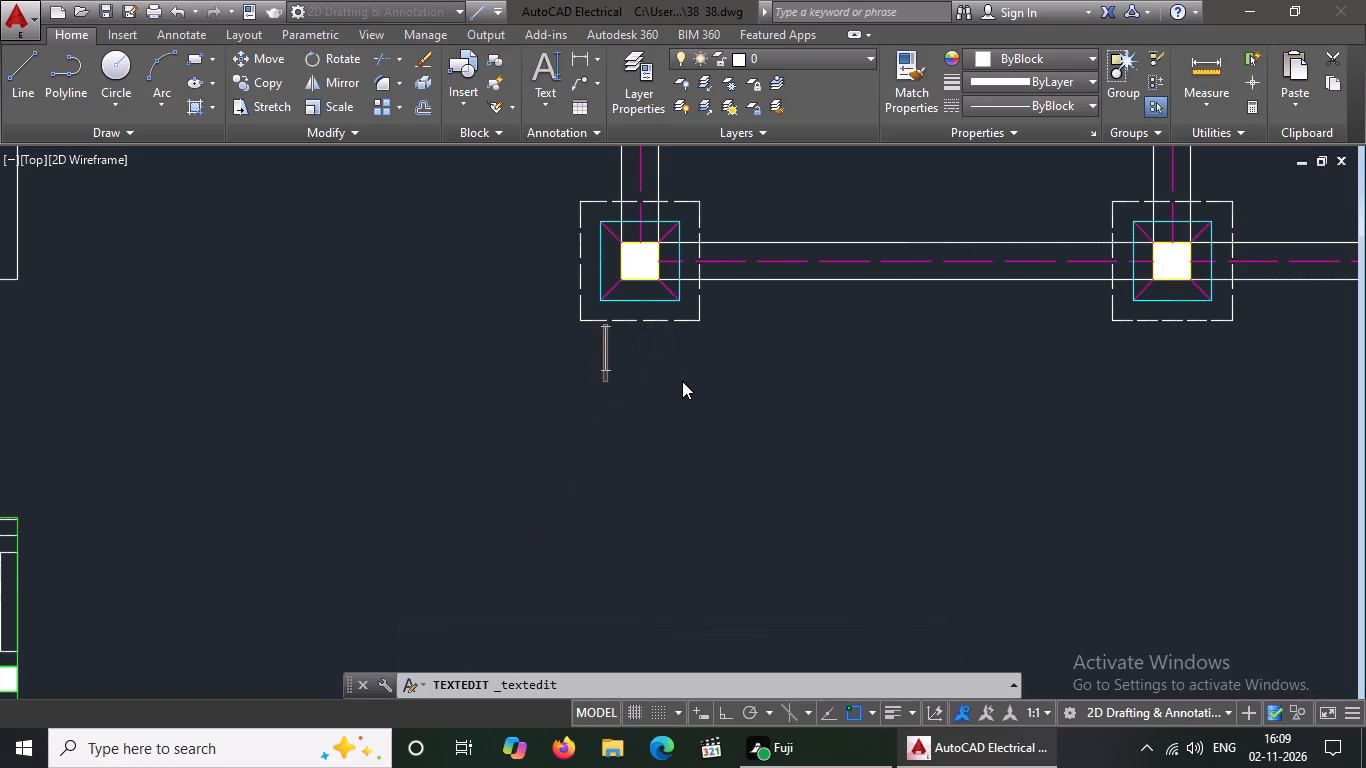
text(CF)
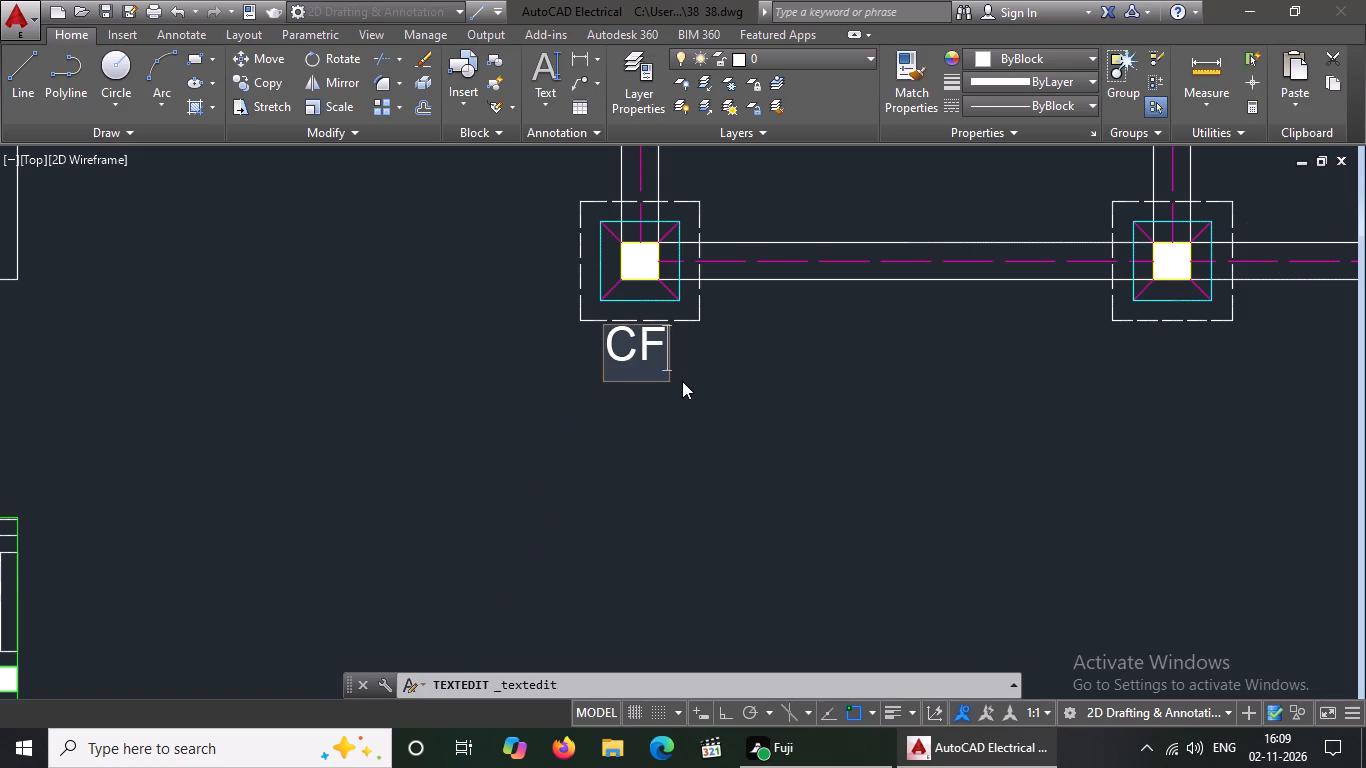
key(1)
click(697, 424)
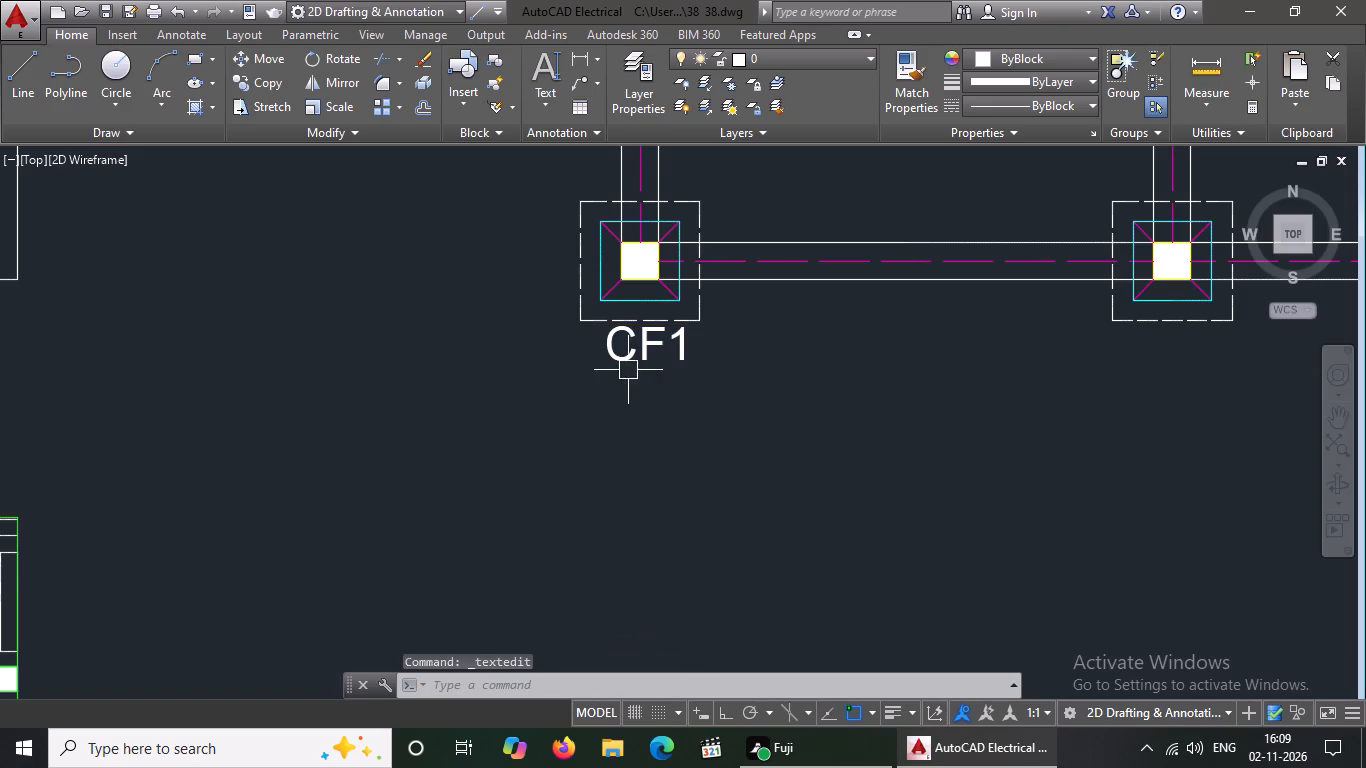
Move the CF1 label slightly down and left, centring it below the bottom-left footing with a clear gap.
click(626, 367)
click(614, 356)
click(600, 362)
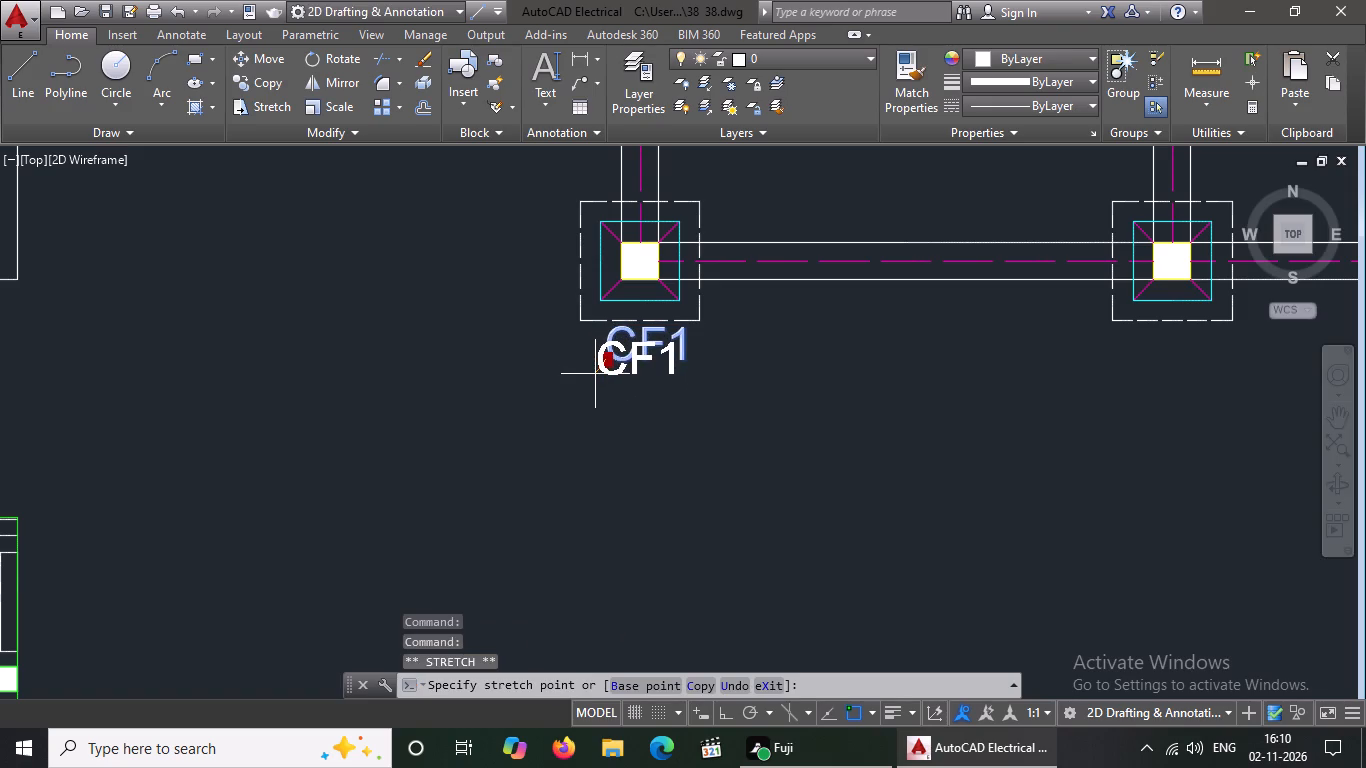
click(595, 374)
key(Escape)
Copy the CF1 label from its centre to below the middle and right footings of the foundation plan's bottom row.
click(630, 360)
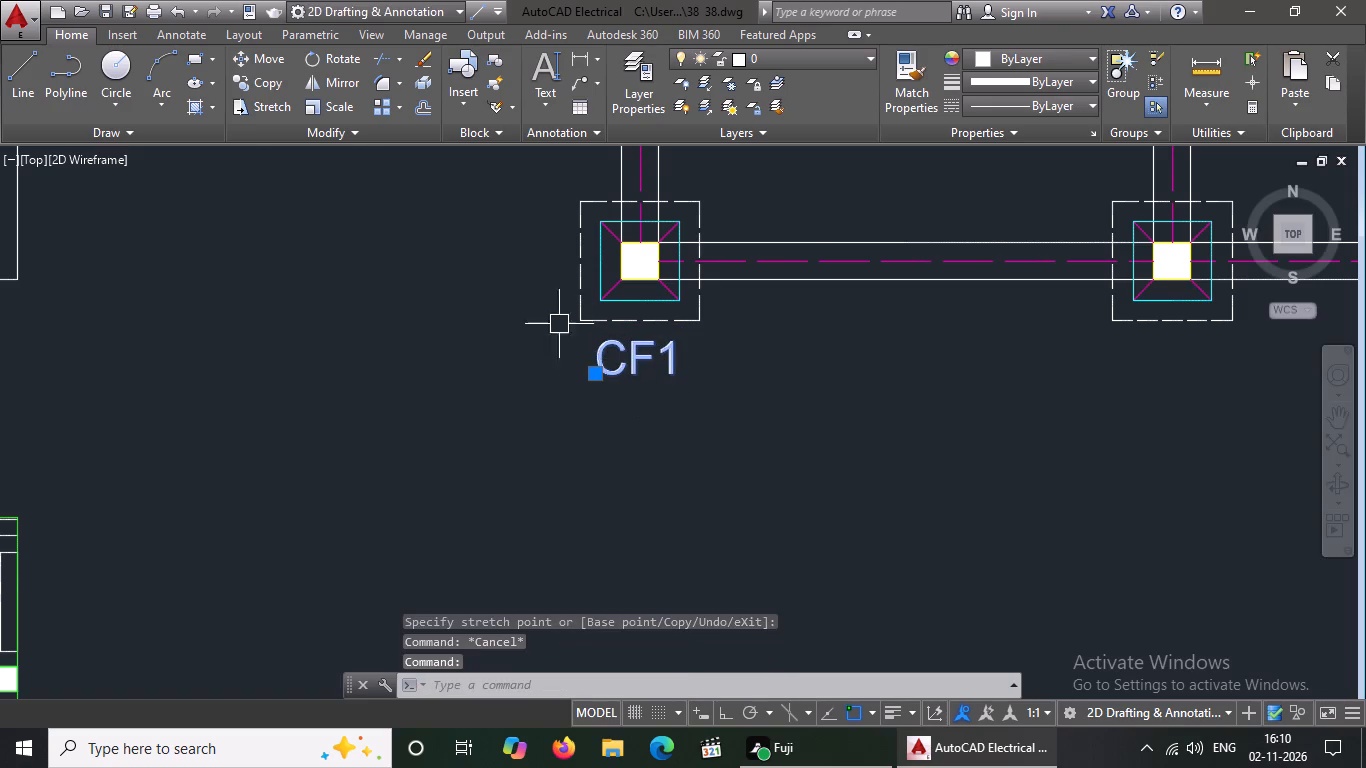
click(258, 79)
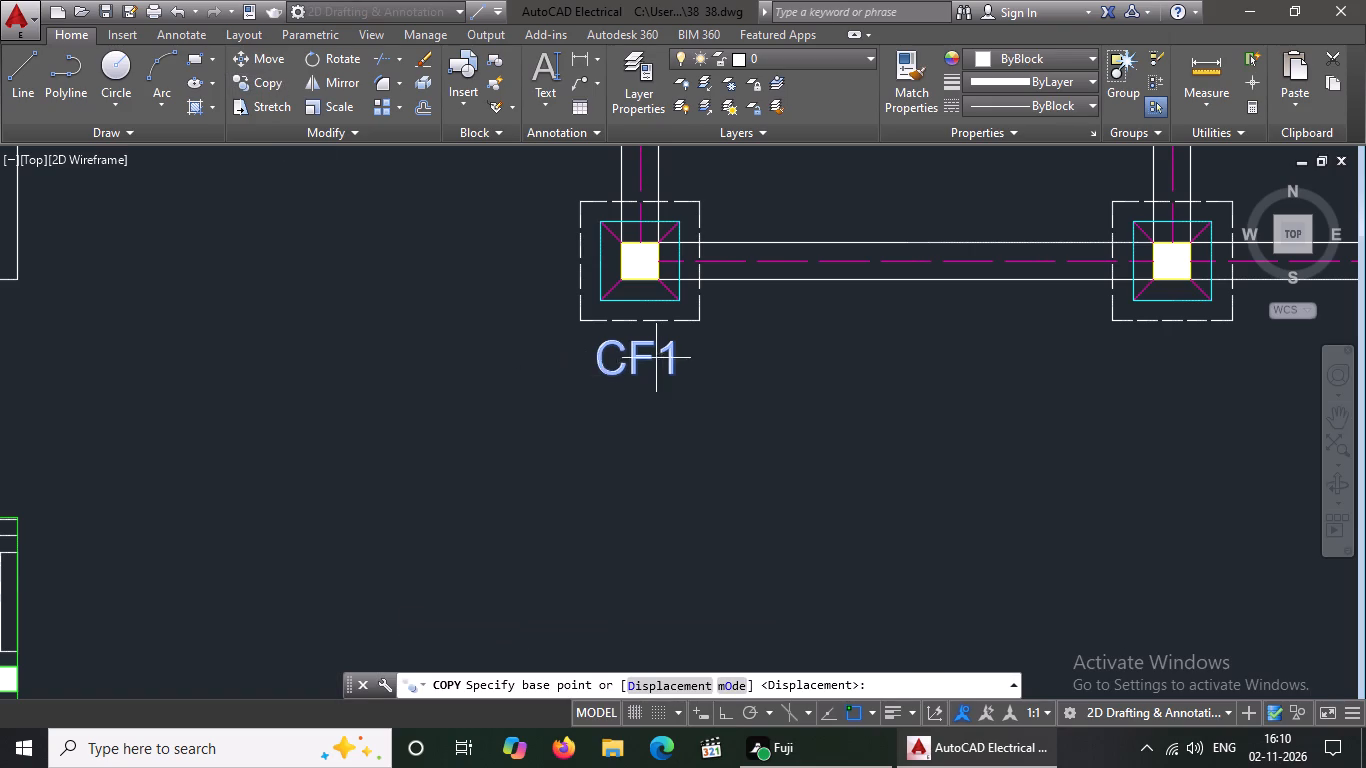
click(636, 368)
scroll(695, 371, down, 2)
scroll(911, 378, up, 2)
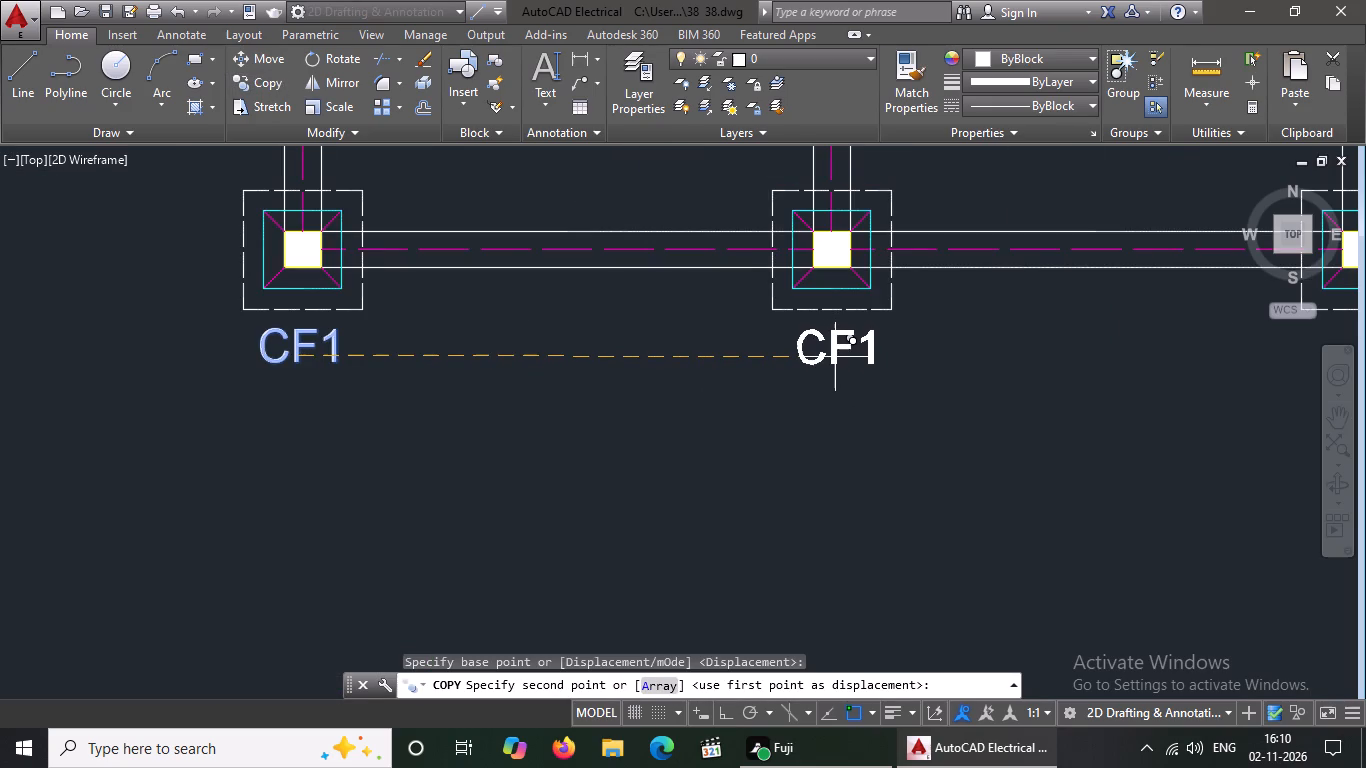
click(835, 356)
scroll(806, 364, down, 2)
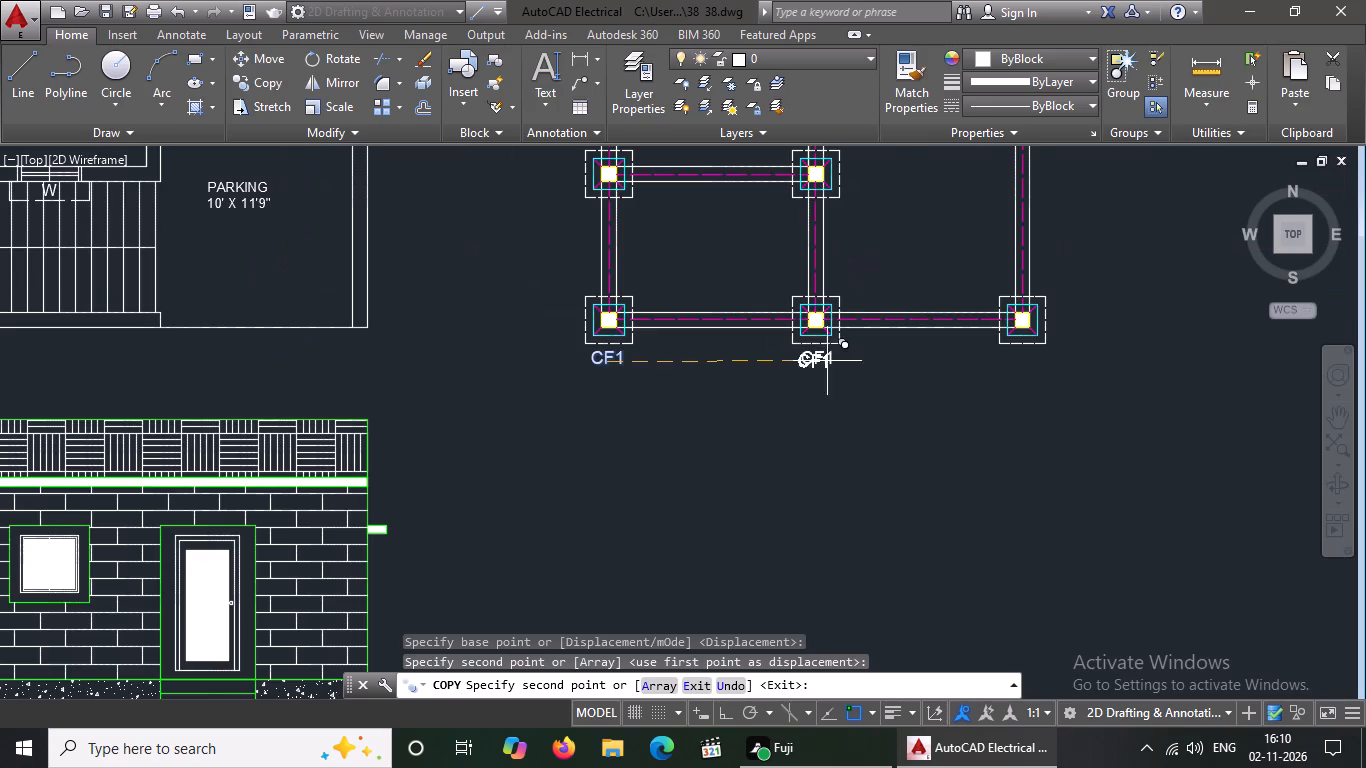
scroll(1014, 370, up, 2)
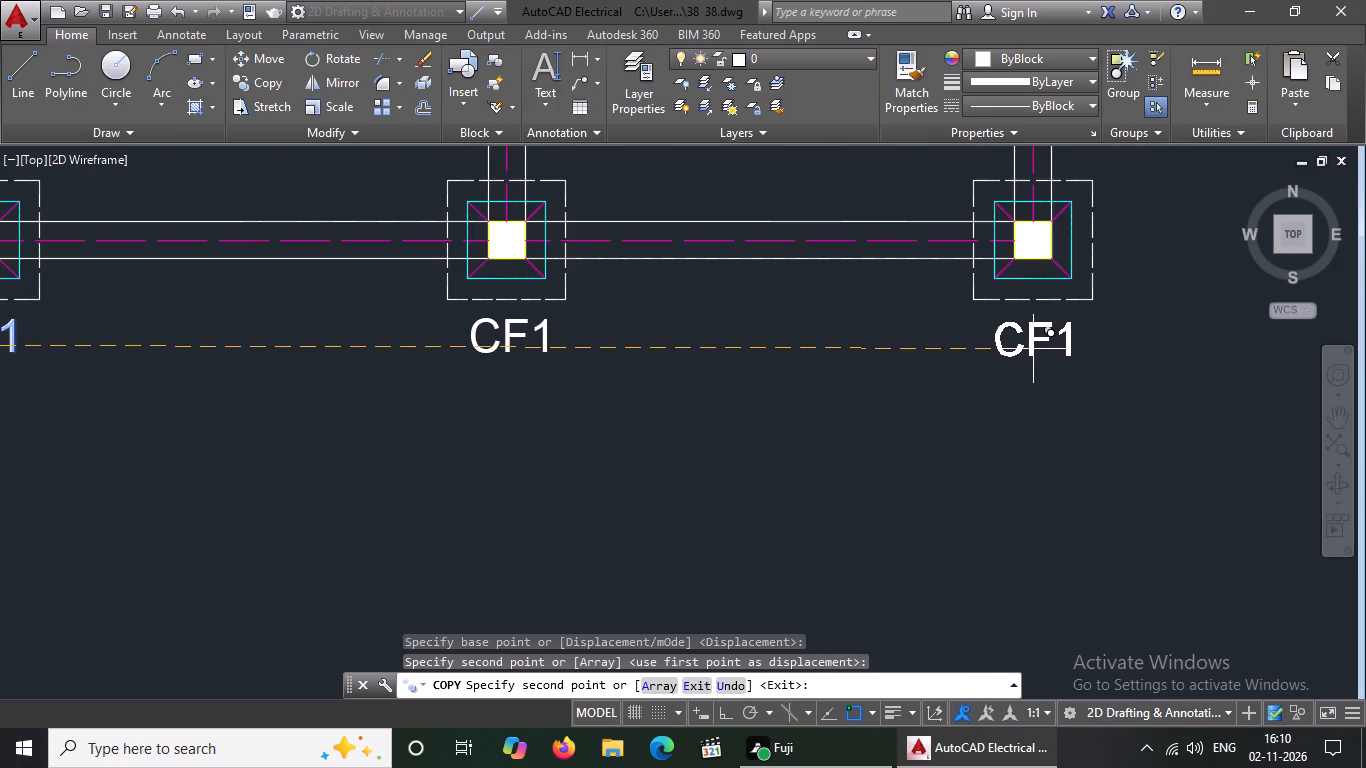
click(1033, 348)
Place CF1 copies below the left and middle footings of the second row from the bottom.
scroll(969, 380, down, 2)
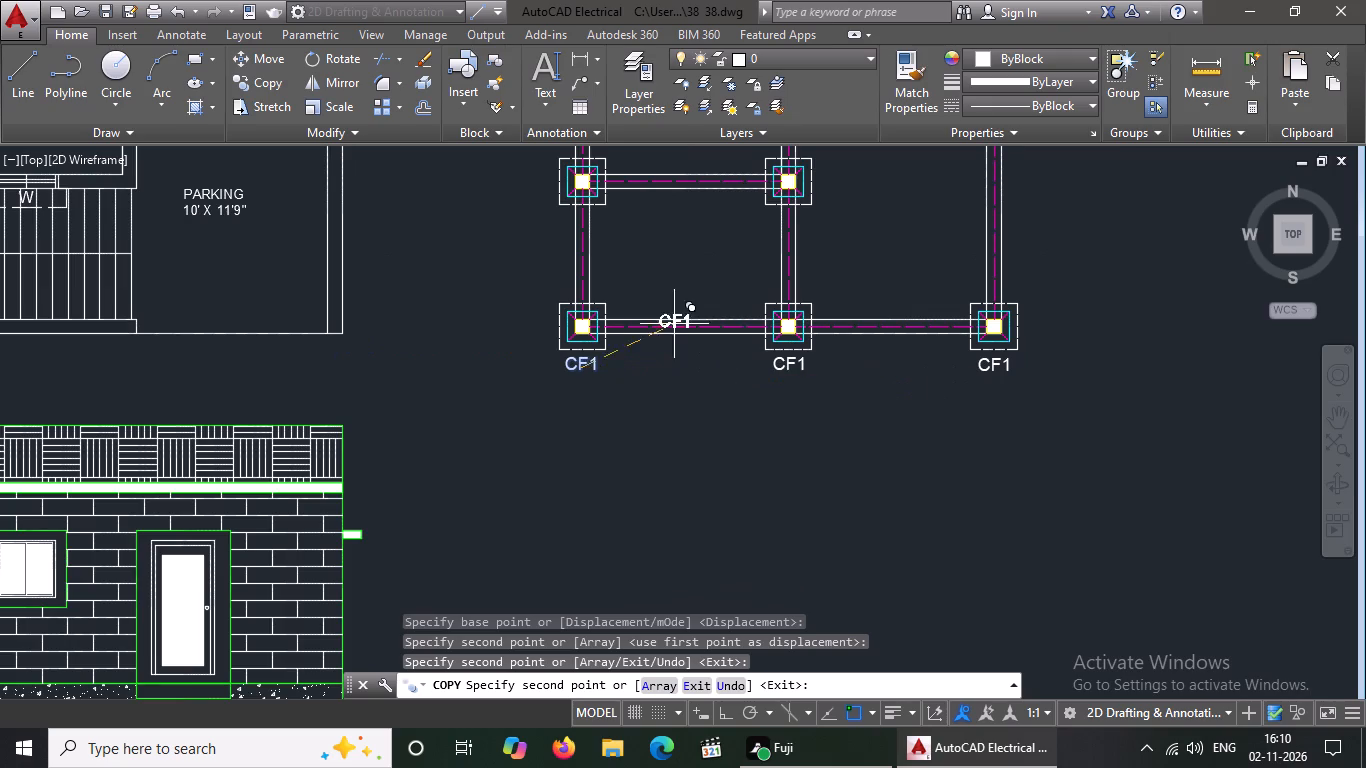
scroll(579, 230, up, 2)
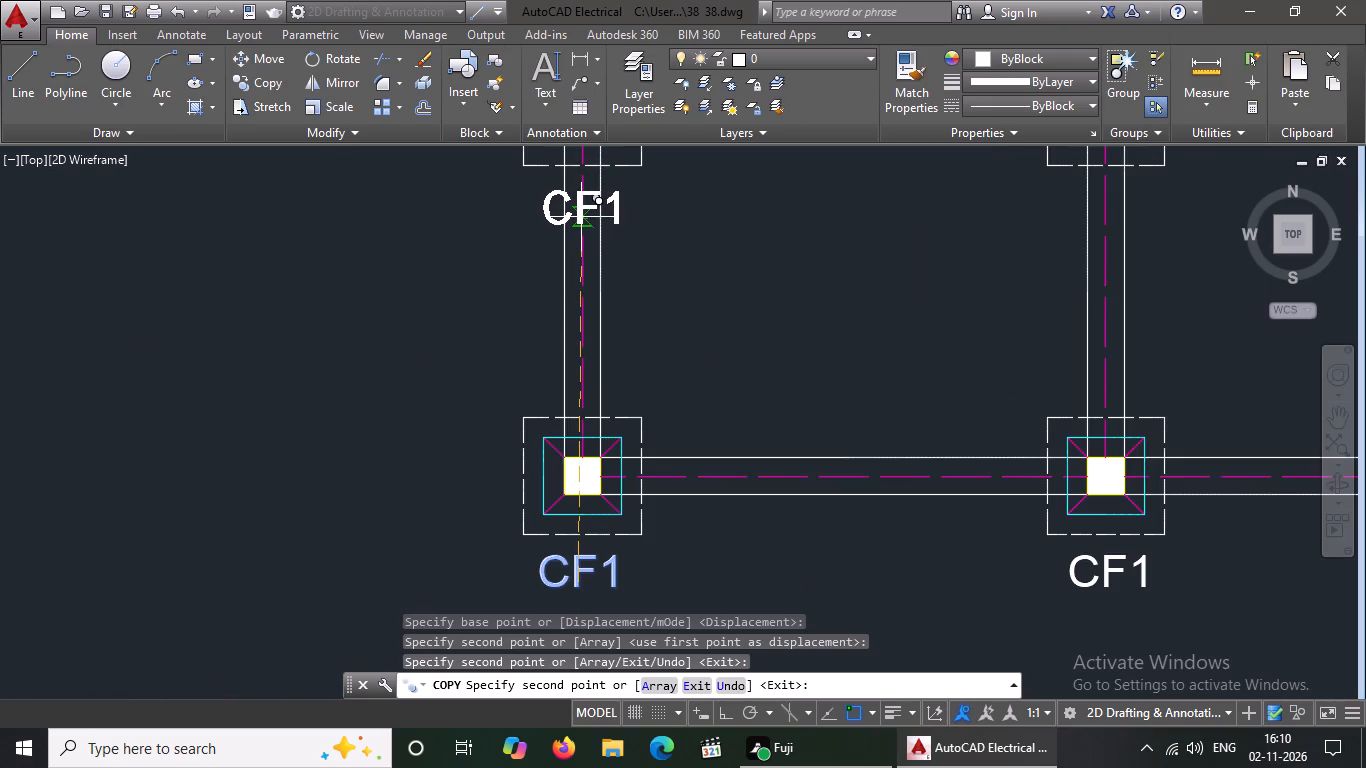
click(581, 217)
scroll(580, 291, down, 2)
scroll(767, 267, up, 3)
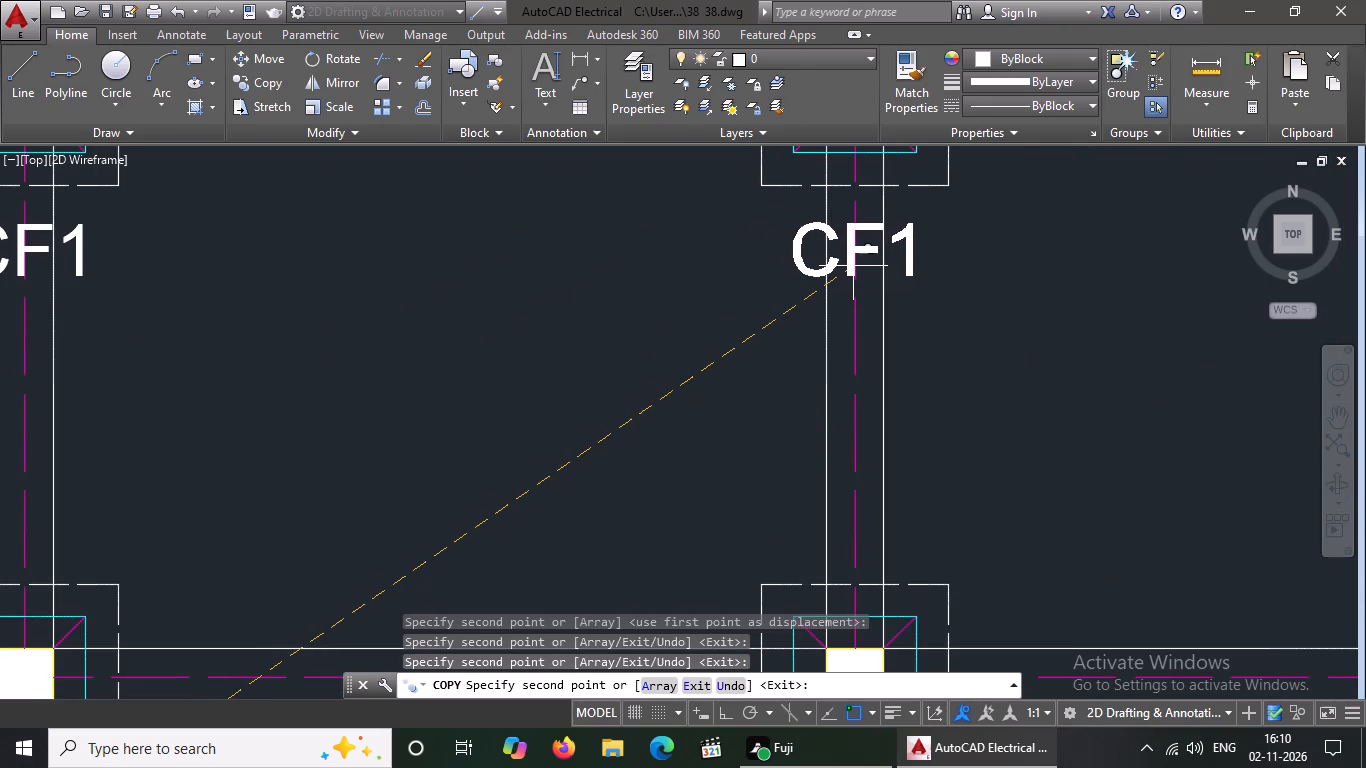
click(854, 267)
Place CF1 copies below the middle and right footings of the third row from the bottom.
scroll(828, 264, down, 3)
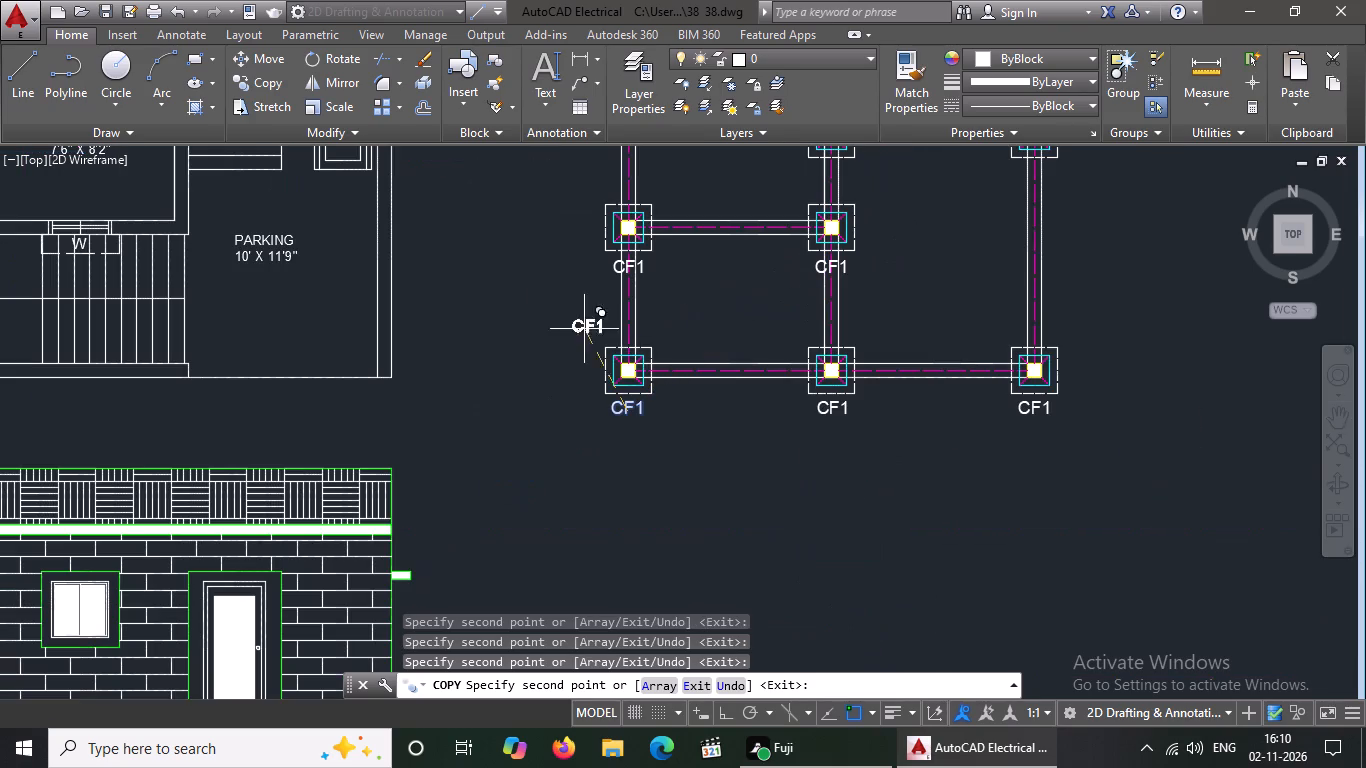
middle_drag(620, 315, 588, 400)
middle_drag(583, 410, 578, 431)
scroll(889, 254, up, 2)
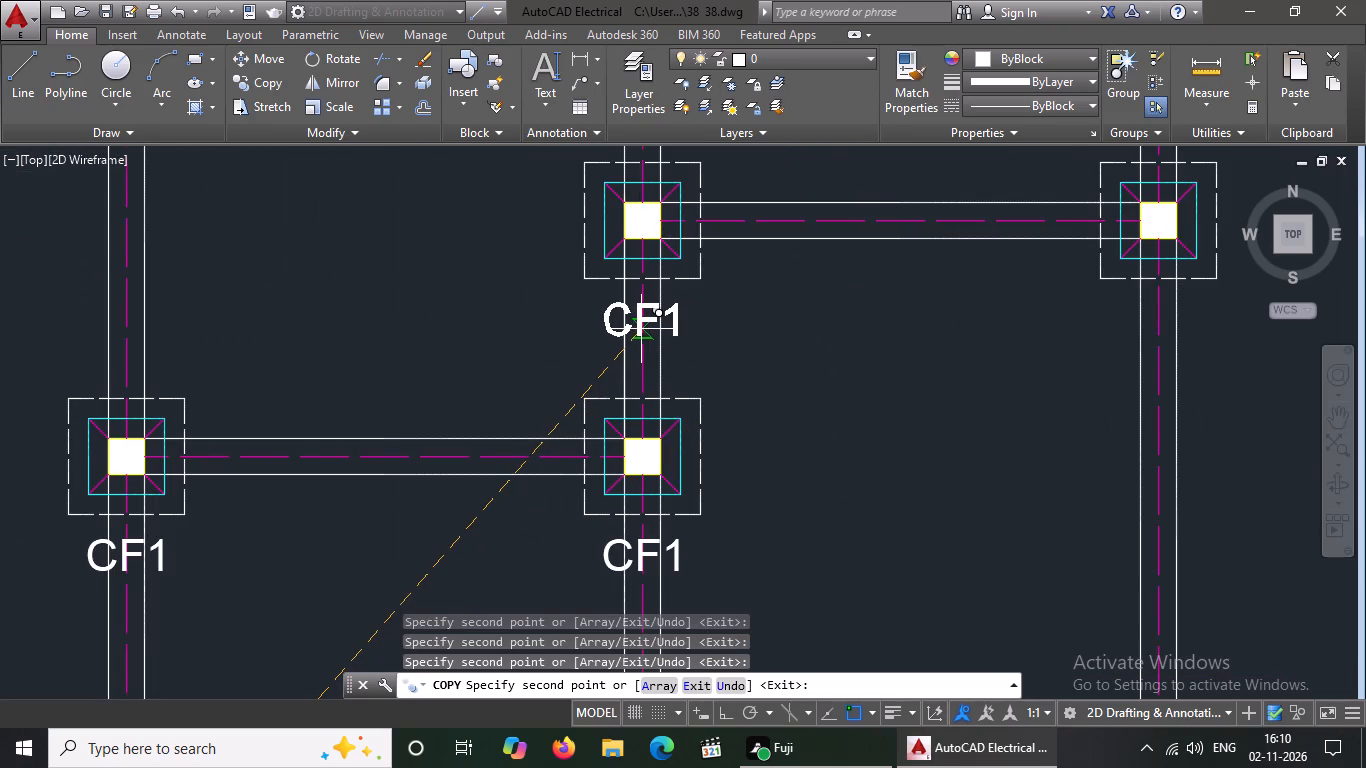
click(640, 330)
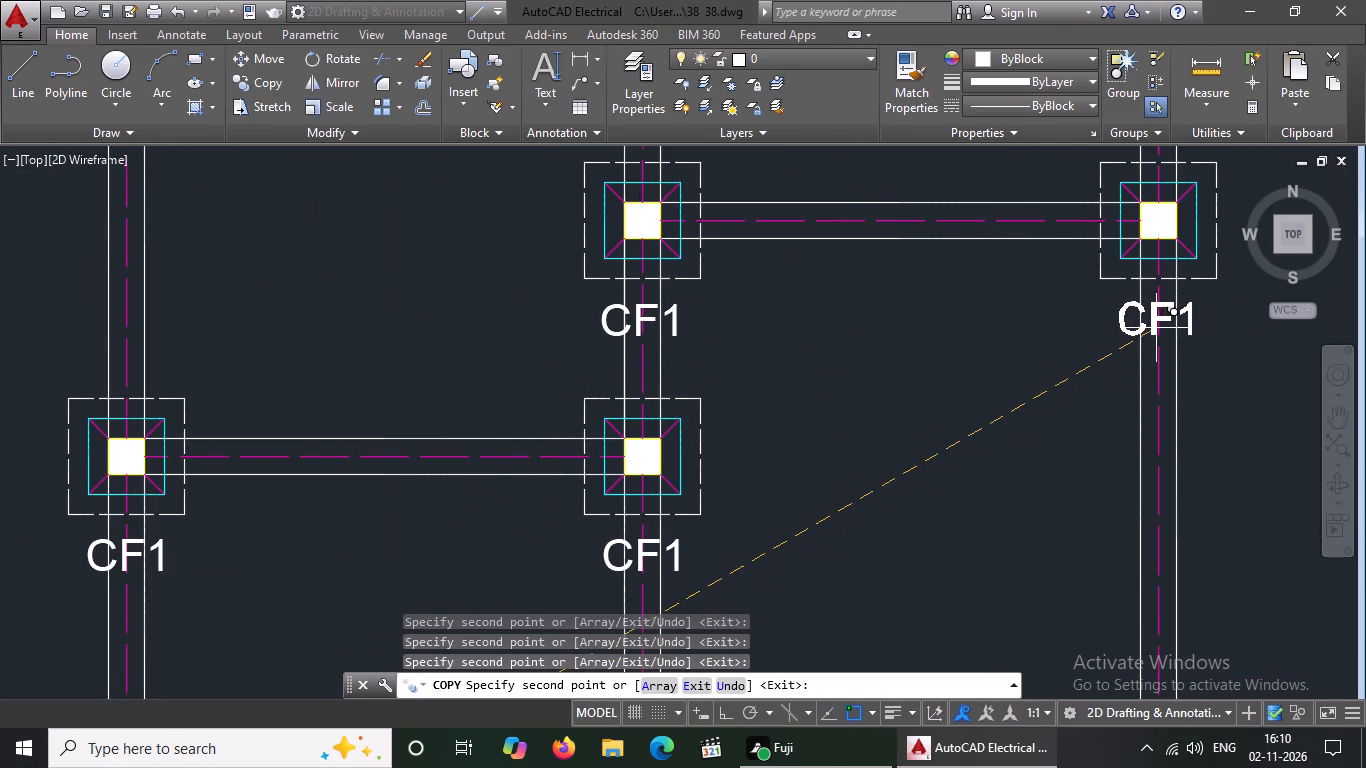
click(1156, 328)
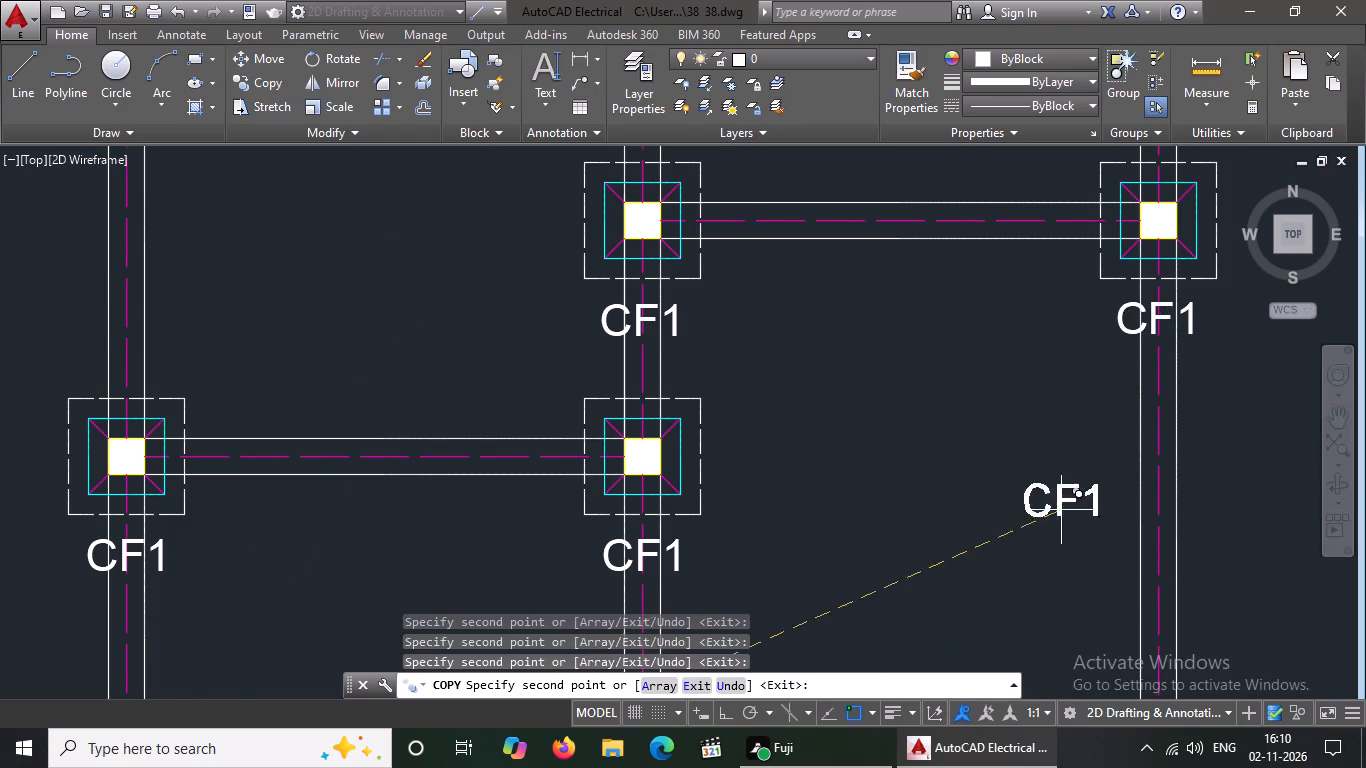
Place CF1 copies below the left and middle footings of the fourth row from the bottom of the foundation plan.
scroll(877, 522, down, 2)
scroll(583, 370, up, 2)
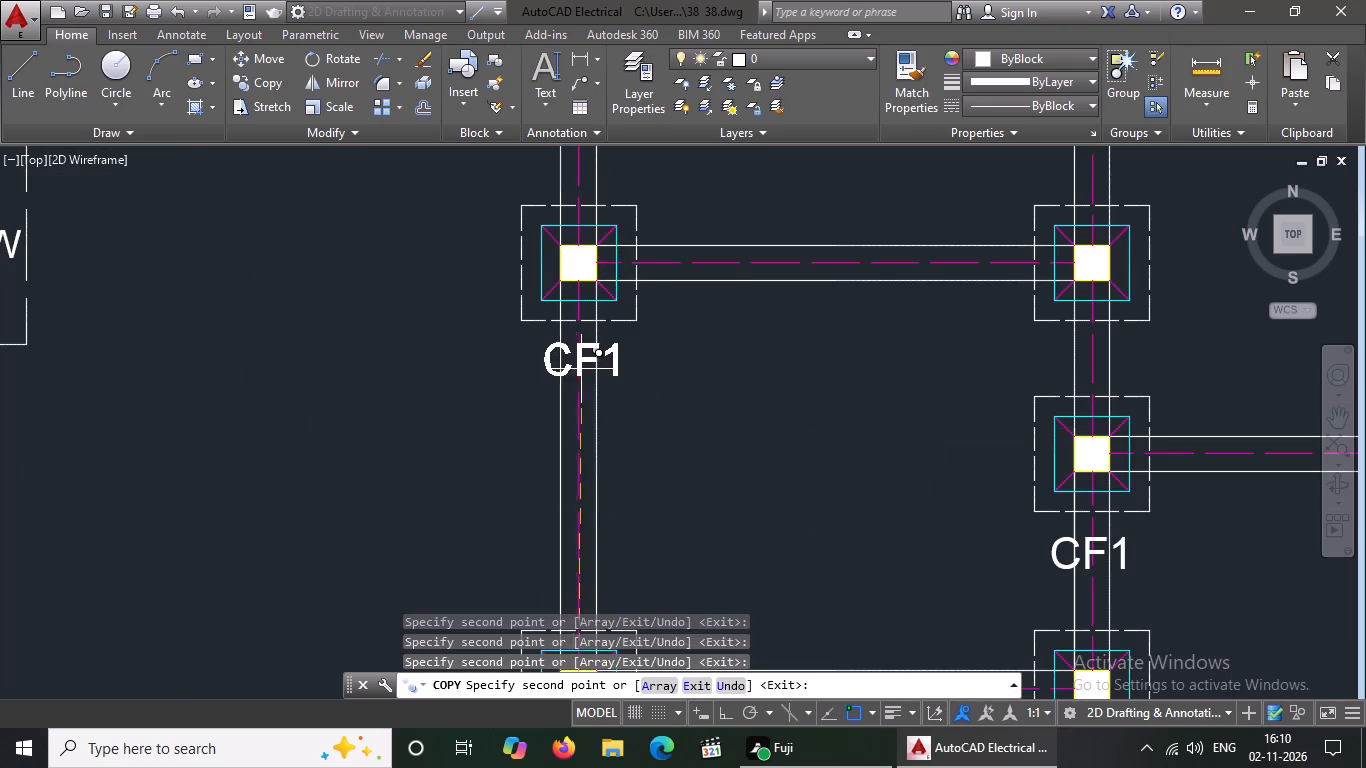
click(580, 370)
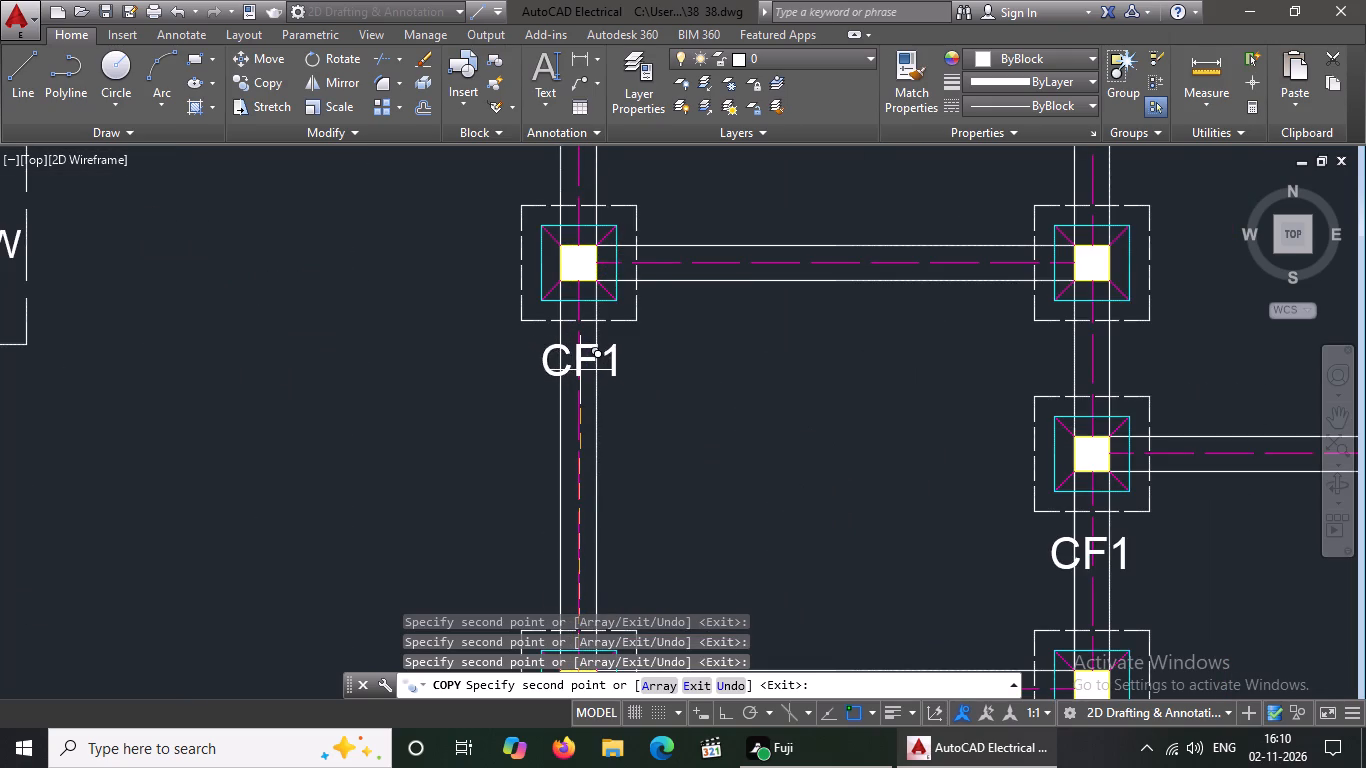
scroll(576, 377, down, 1)
scroll(879, 376, up, 1)
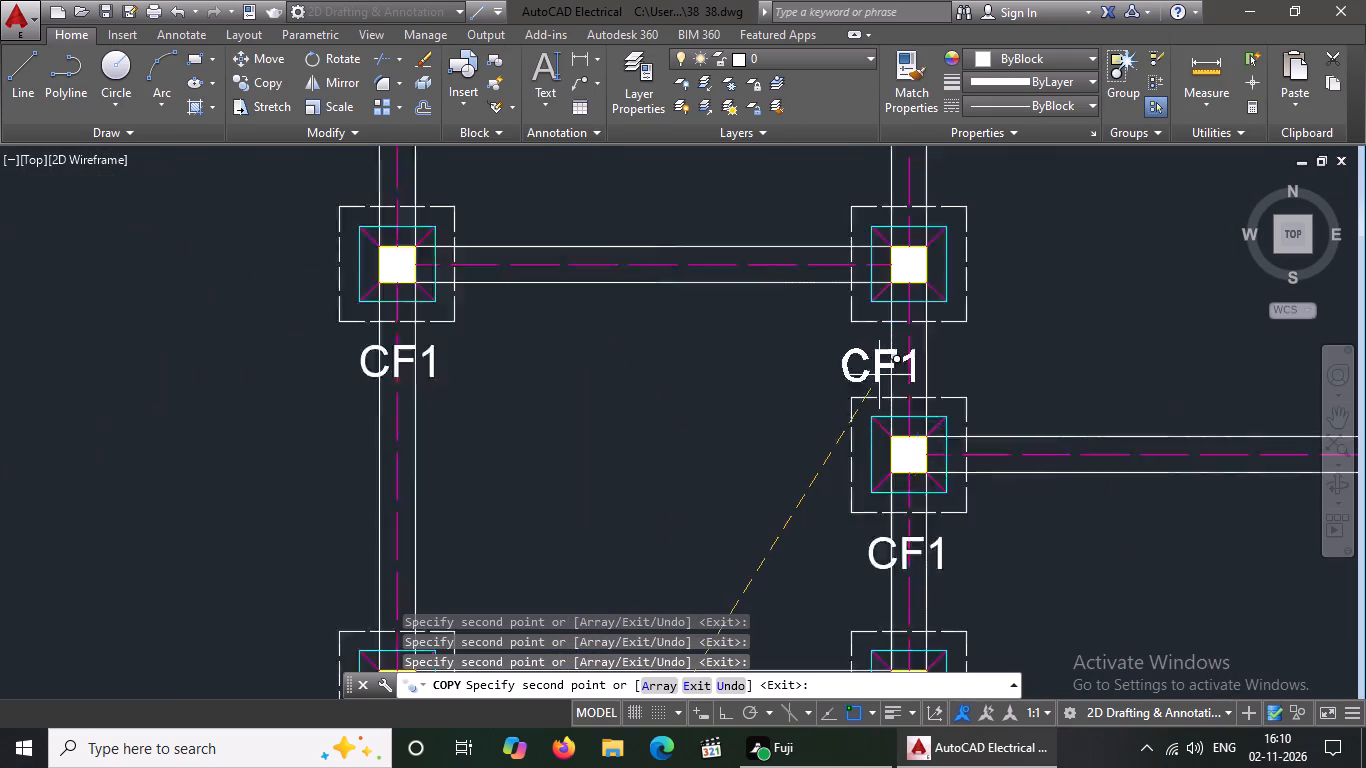
scroll(879, 375, up, 1)
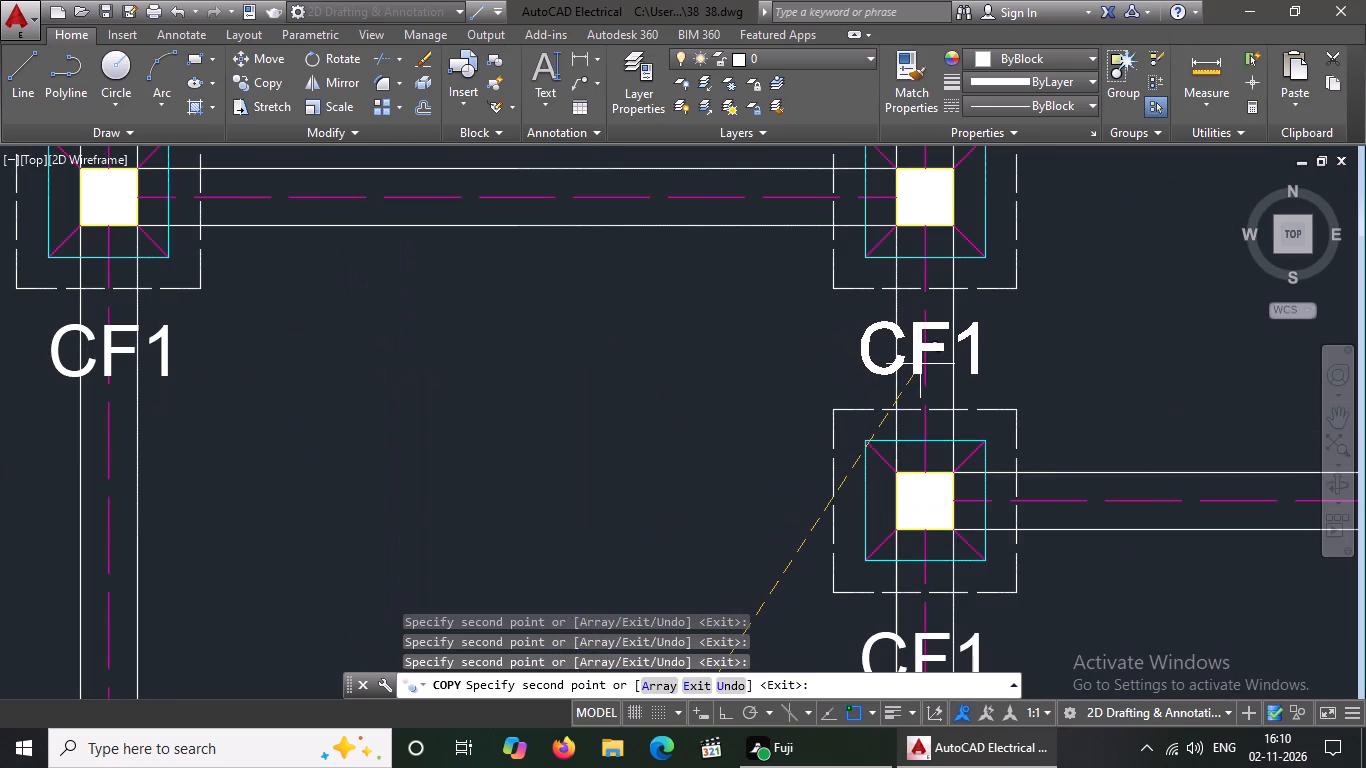
click(920, 364)
Place CF1 copies below the middle and right footings of the fifth row from the bottom.
scroll(546, 452, down, 3)
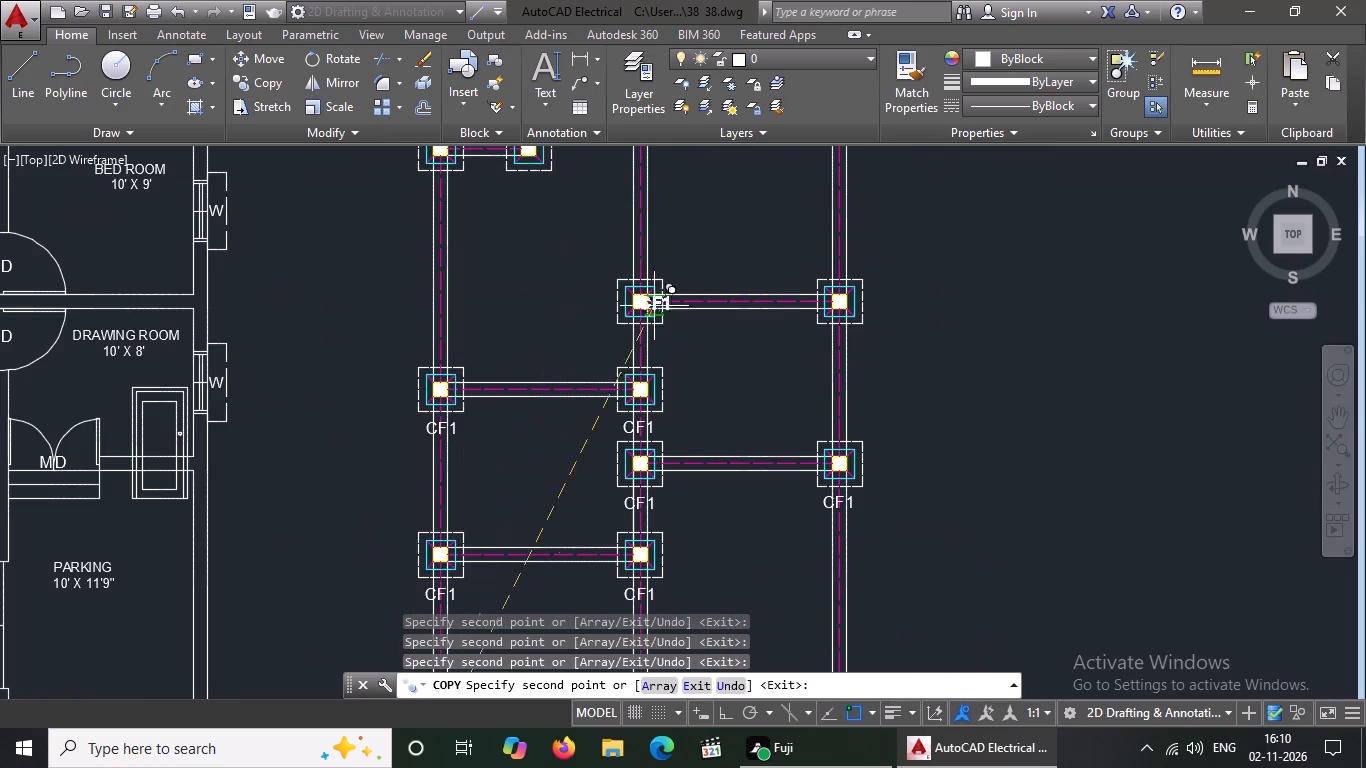
scroll(685, 351, up, 2)
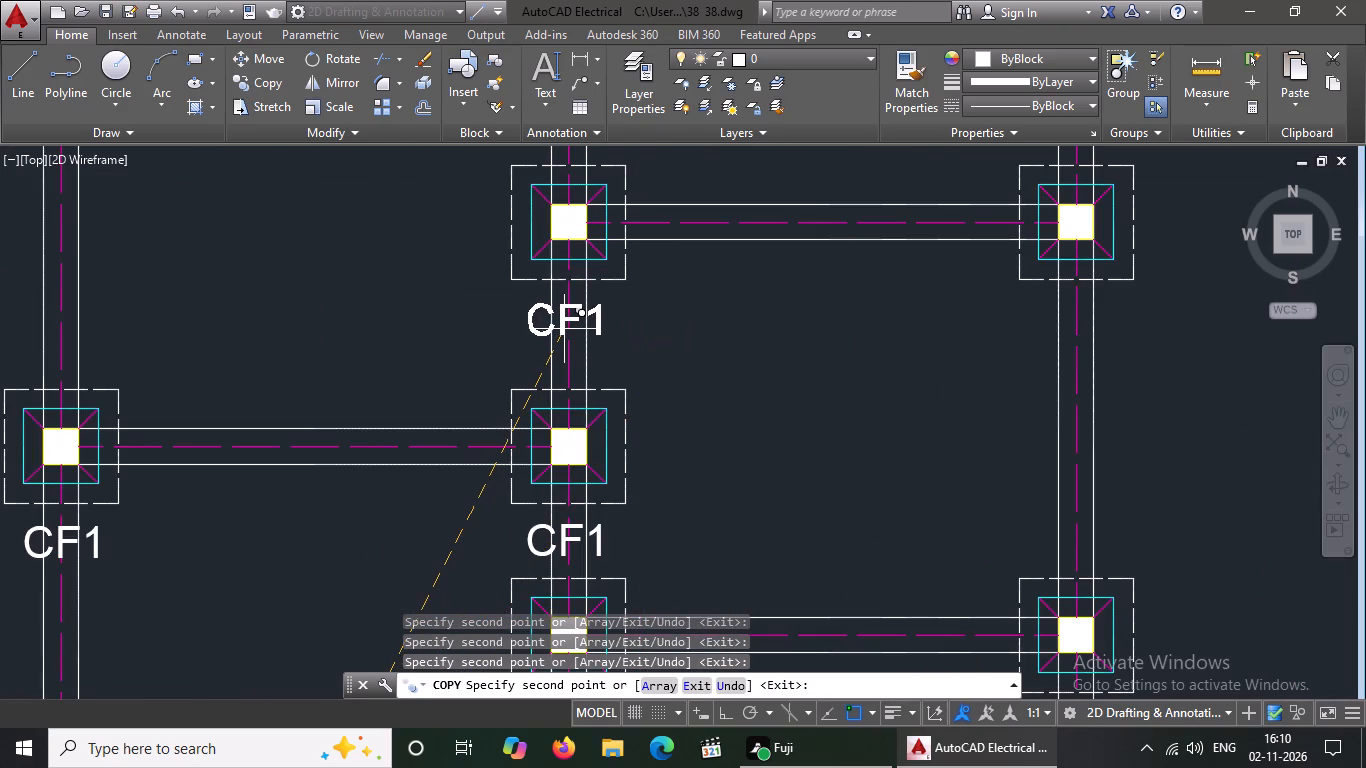
click(564, 329)
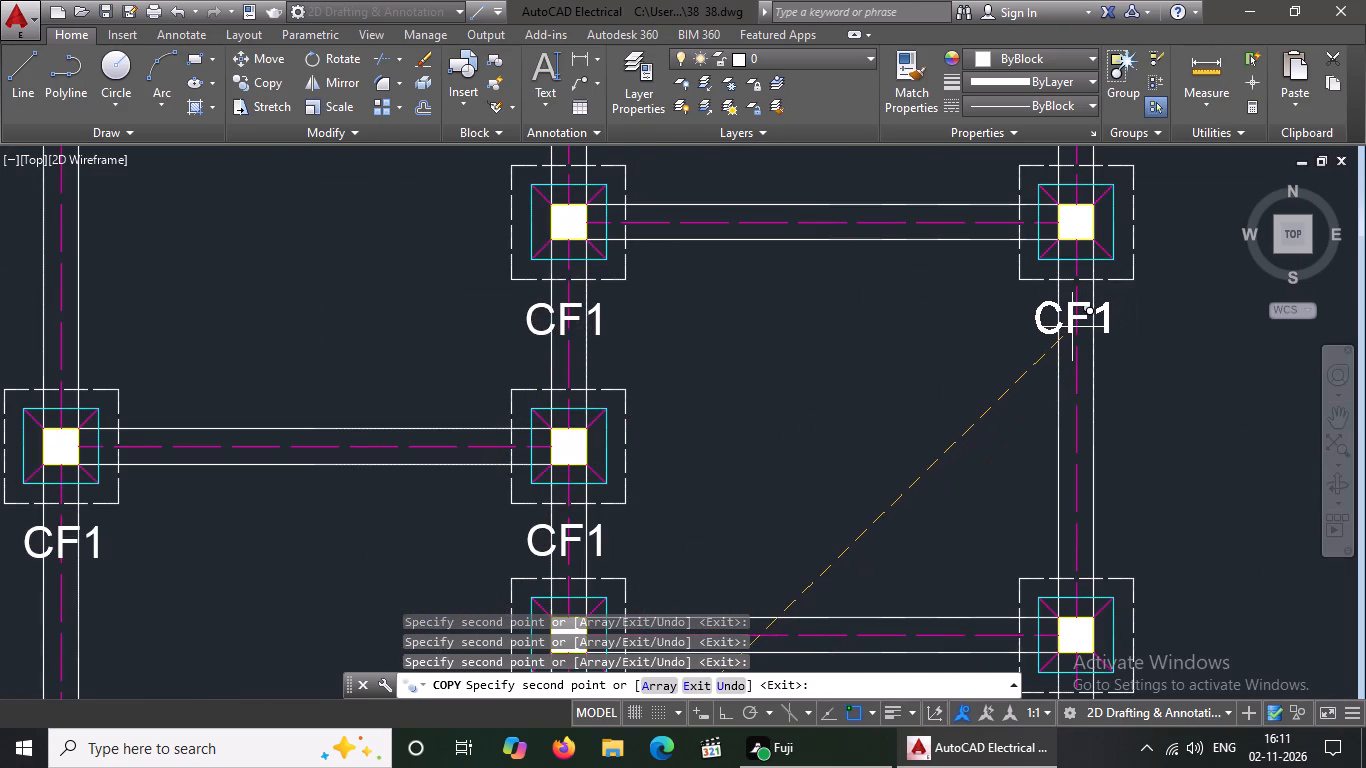
click(1072, 326)
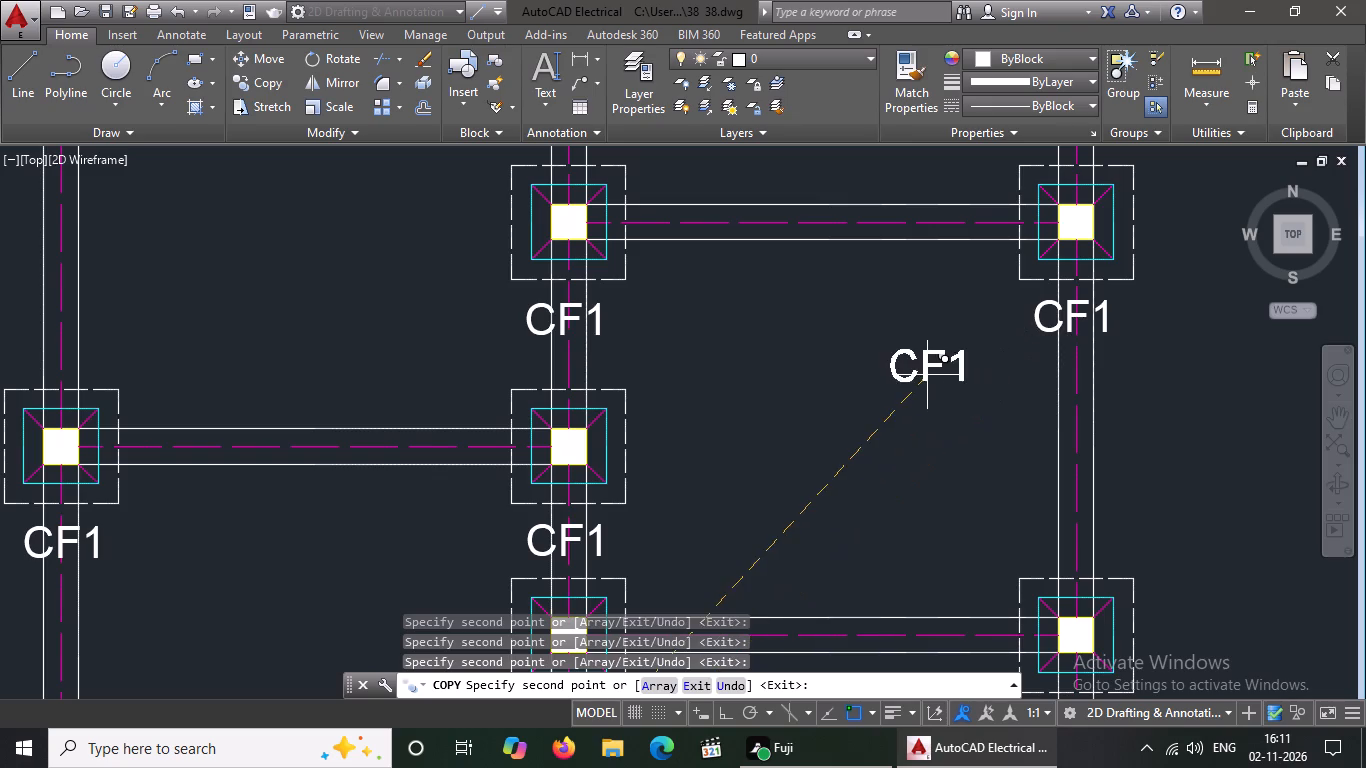
Place CF1 copies below the two closely spaced footings on the plan's left side, in the sixth row from the bottom.
scroll(927, 375, down, 3)
scroll(745, 297, up, 2)
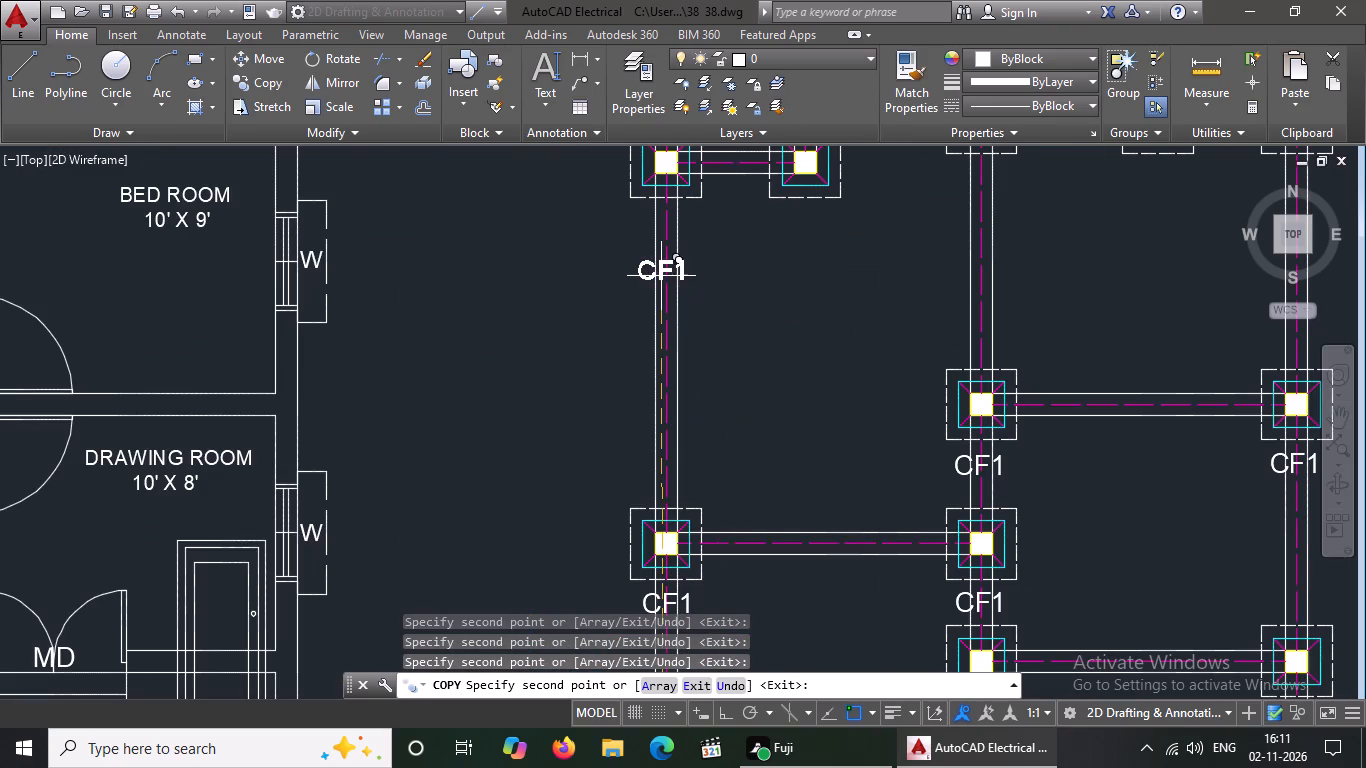
scroll(654, 288, down, 2)
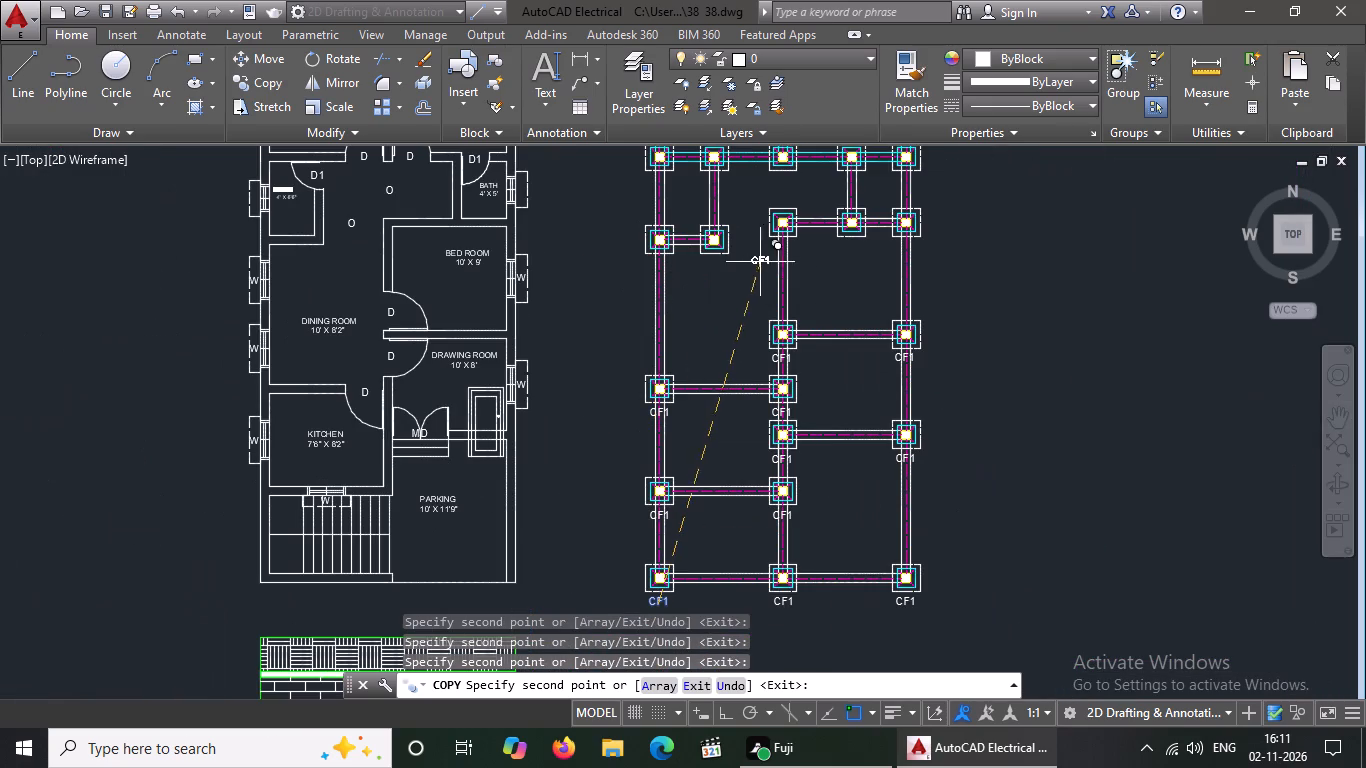
middle_drag(754, 273, 641, 451)
scroll(528, 442, up, 3)
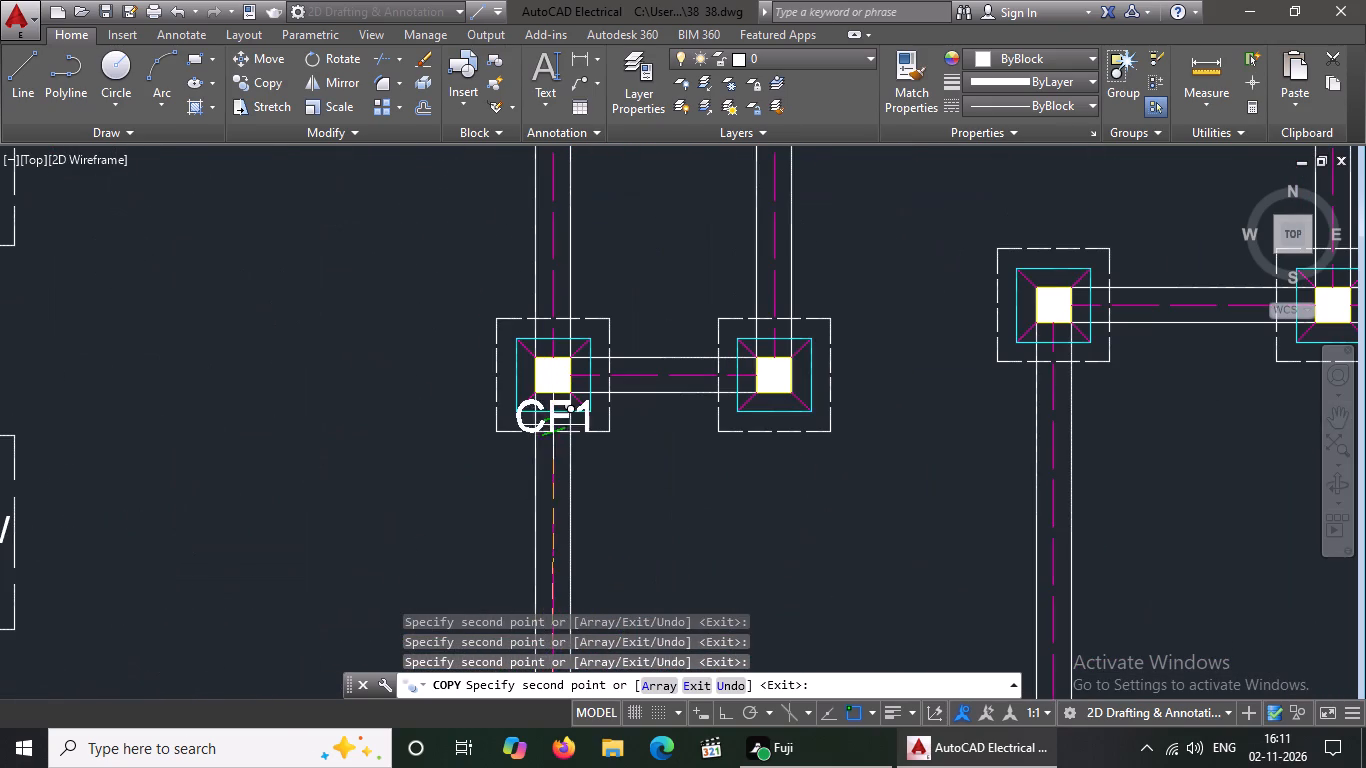
click(555, 481)
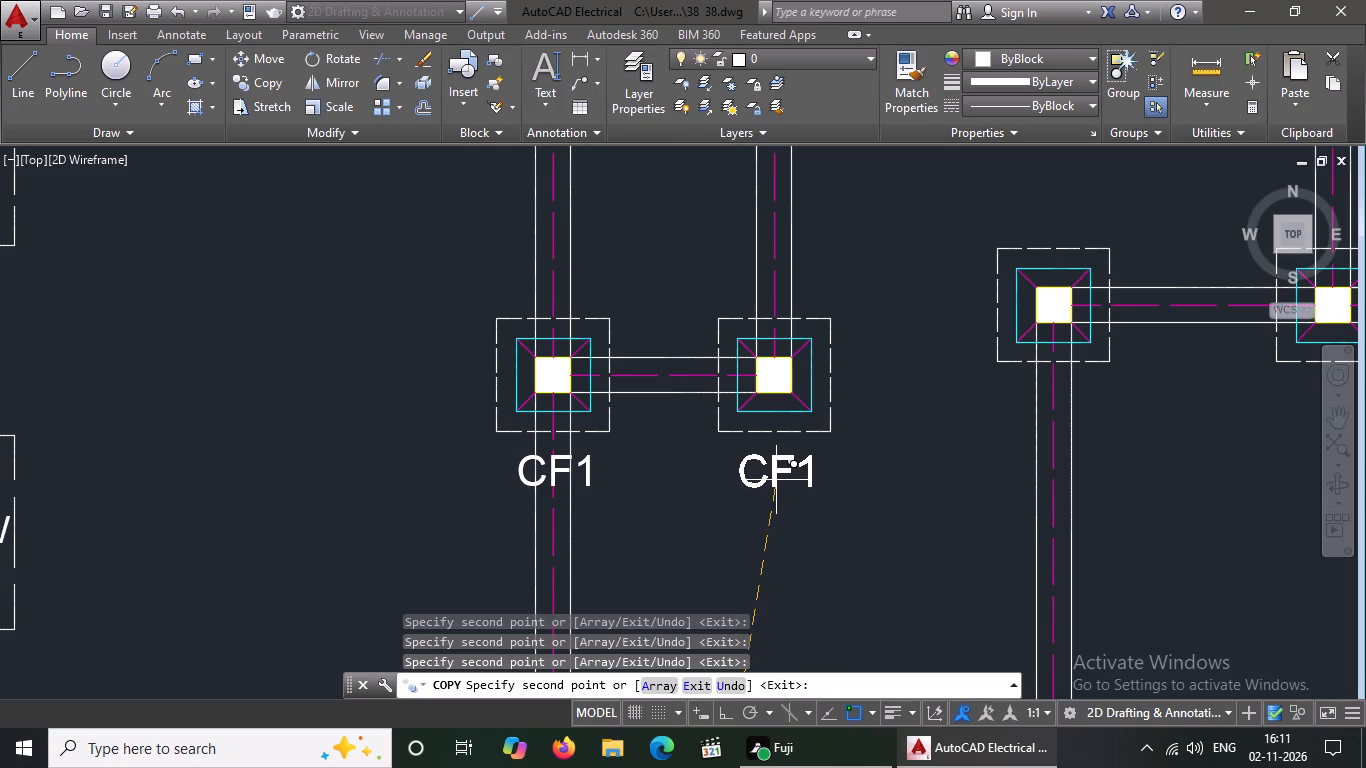
click(776, 480)
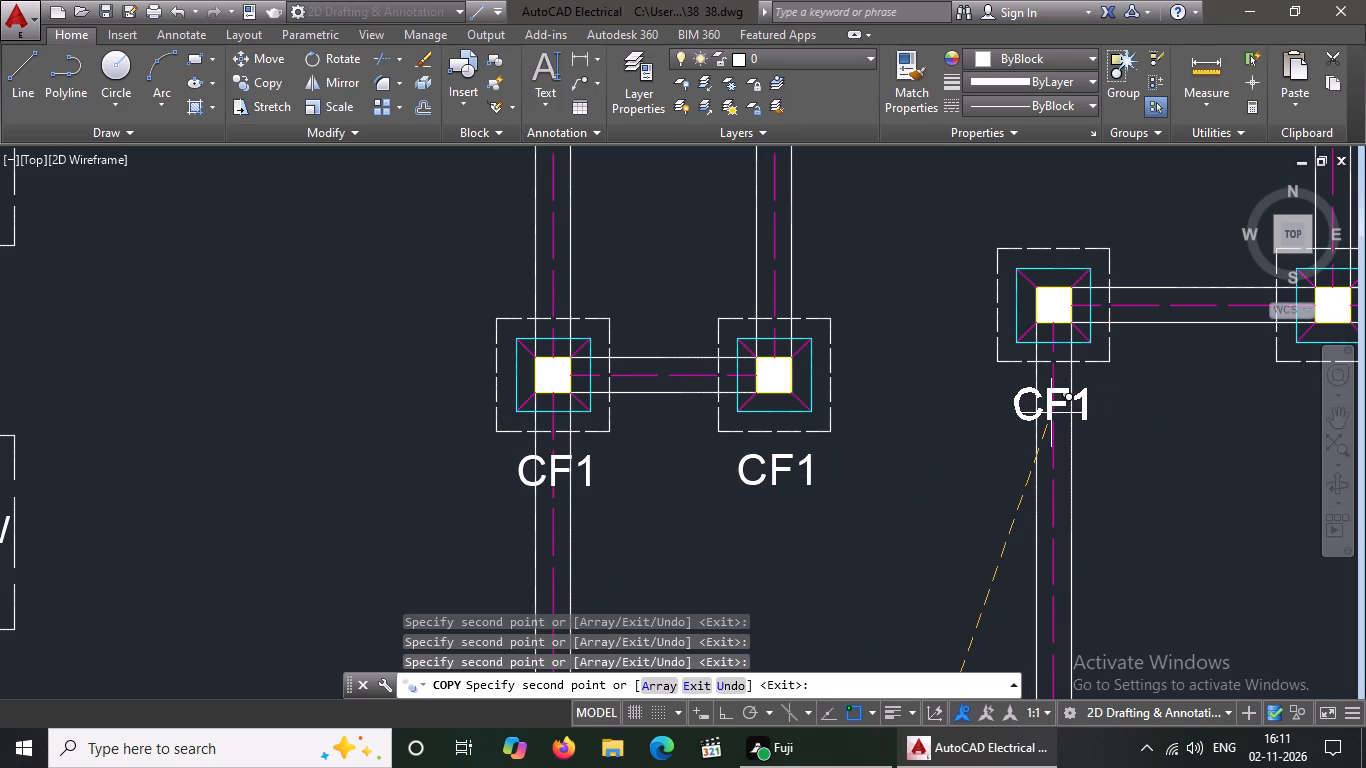
Place CF1 copies below the three footings of the short row on the plan's right side, third row from the top.
click(1049, 410)
scroll(1049, 411, down, 3)
scroll(1178, 396, up, 3)
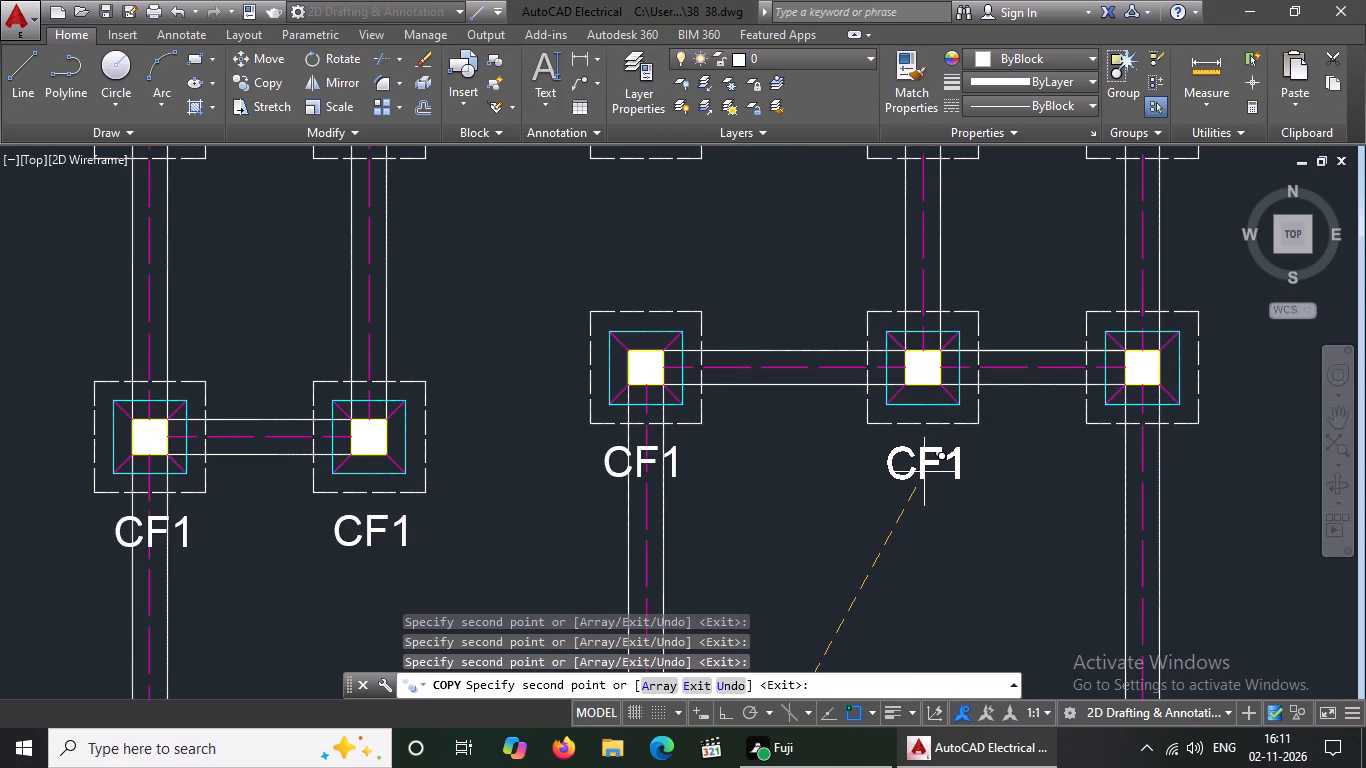
click(925, 471)
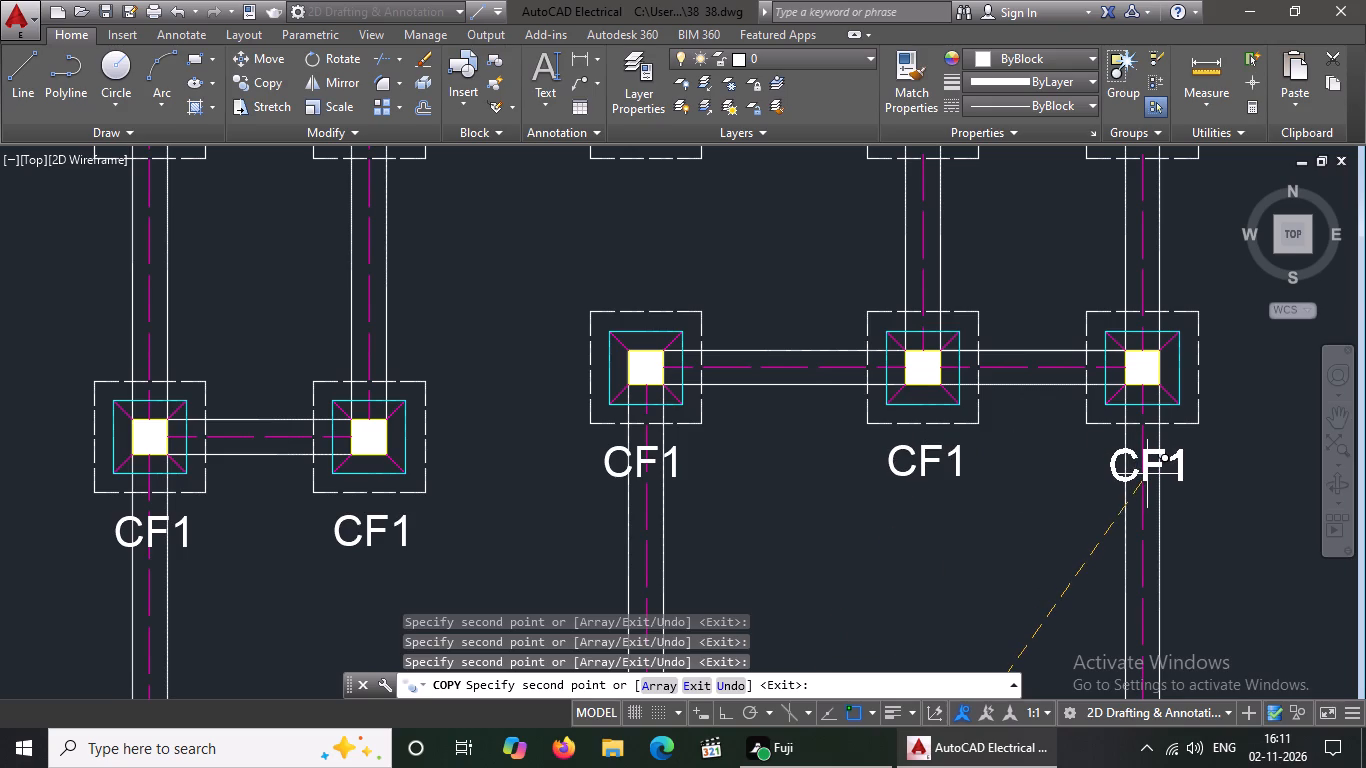
click(1145, 472)
Place CF1 copies below all five footings of the second row from the top.
scroll(1025, 447, down, 3)
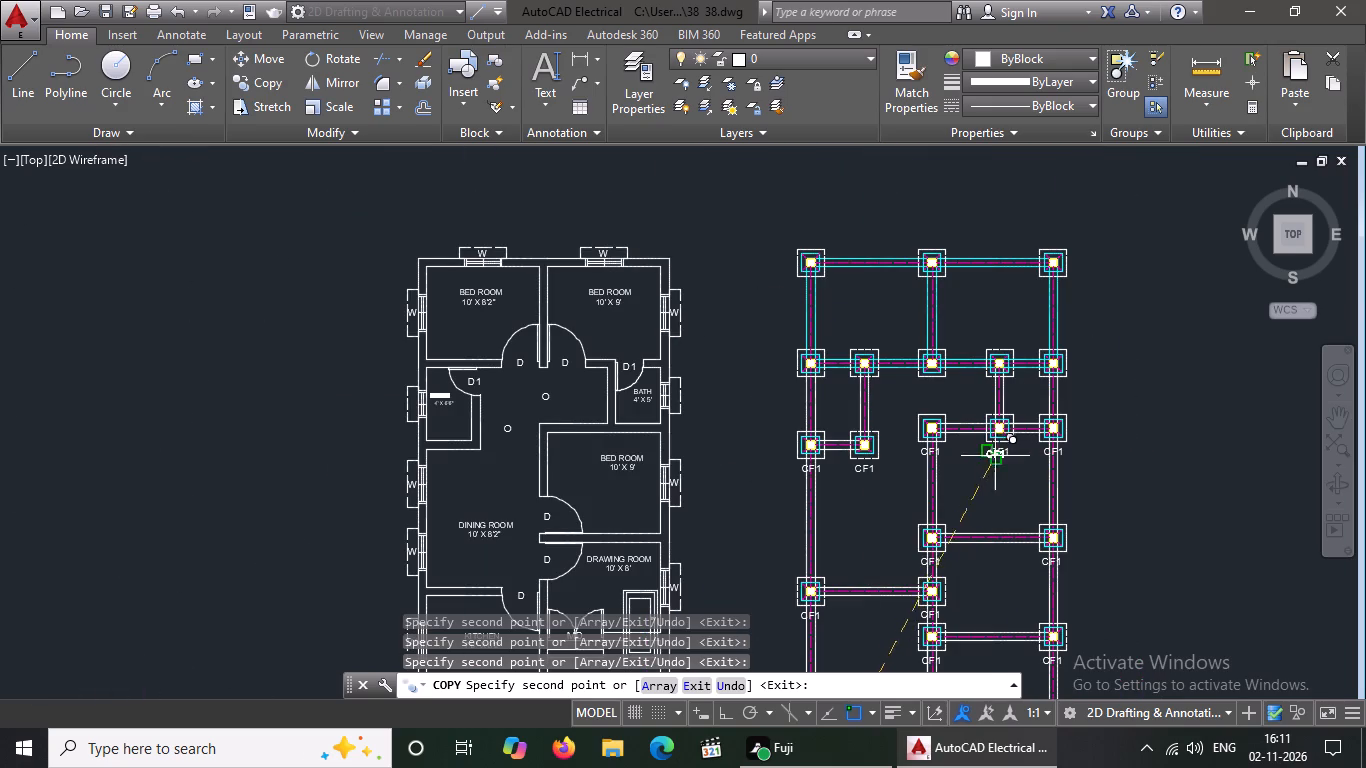
scroll(857, 425, up, 3)
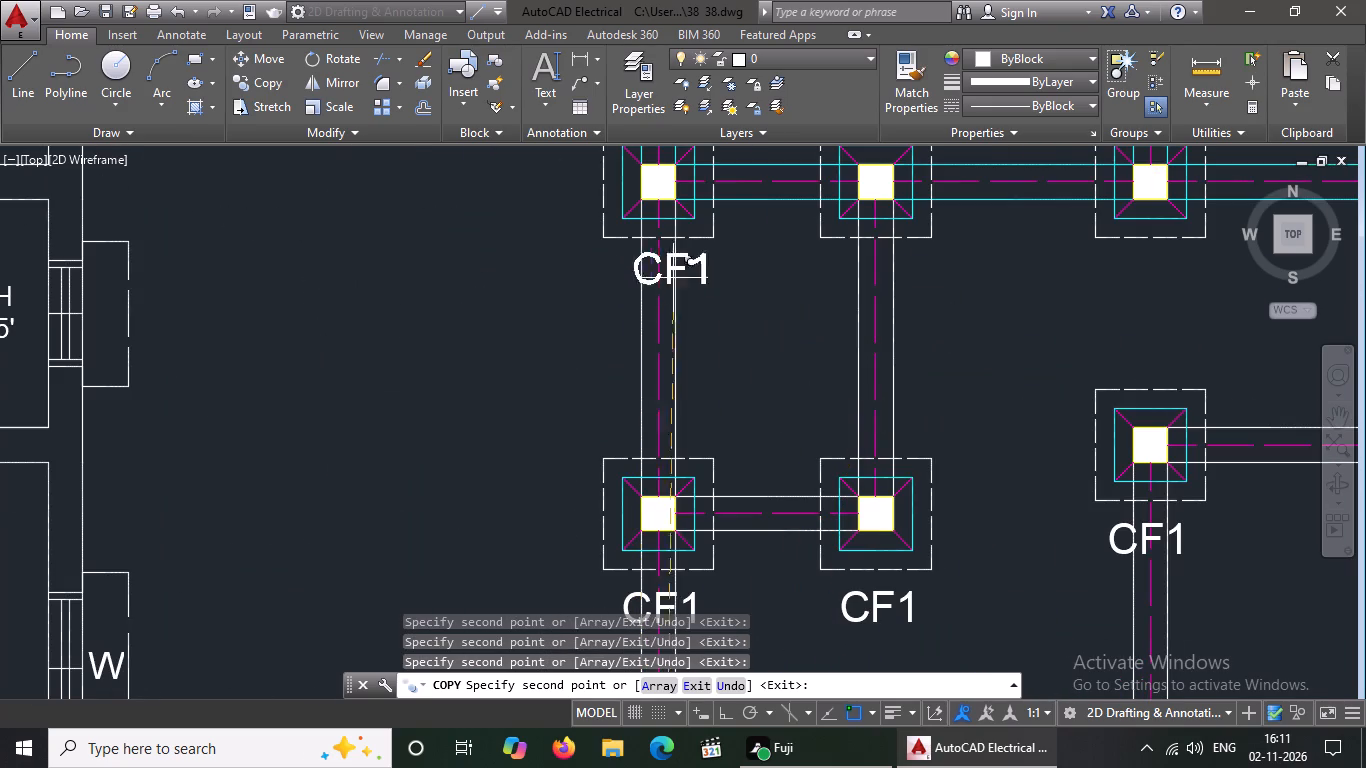
click(655, 285)
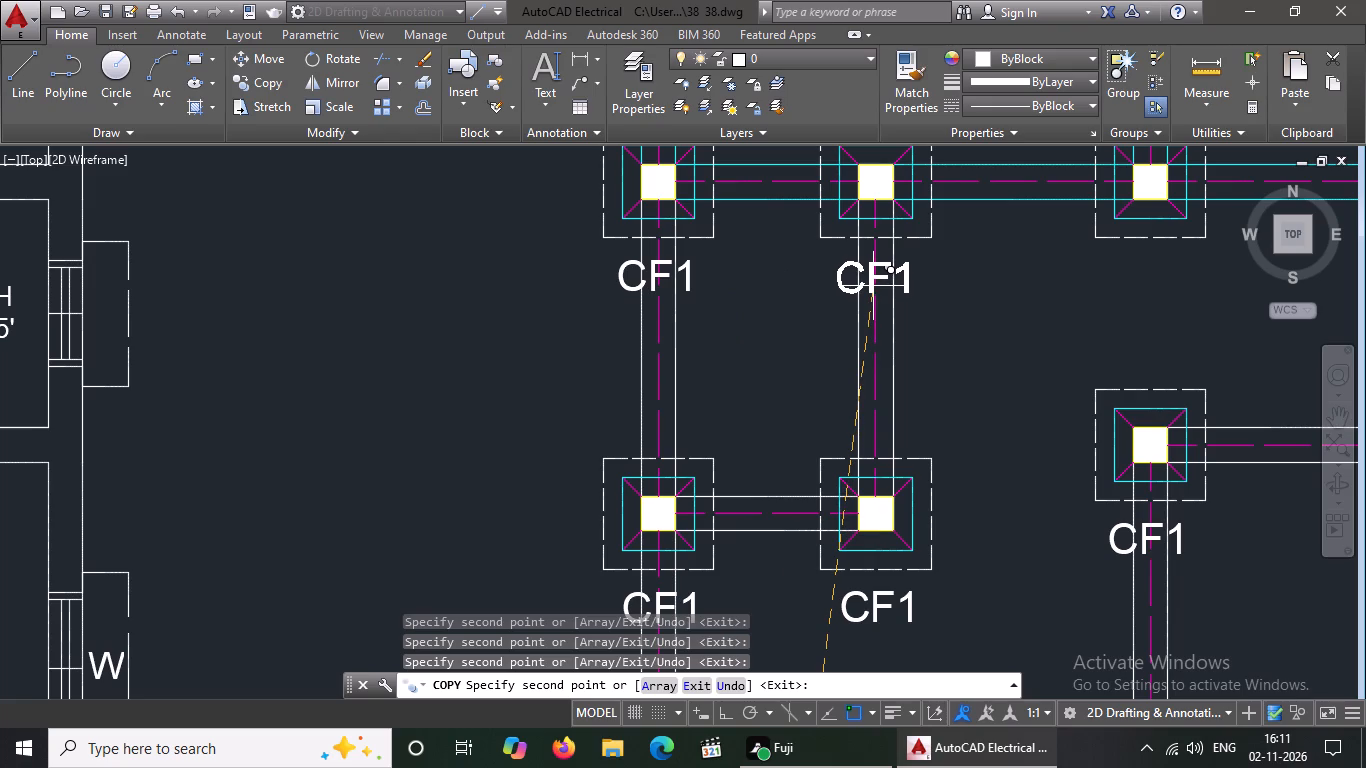
click(873, 285)
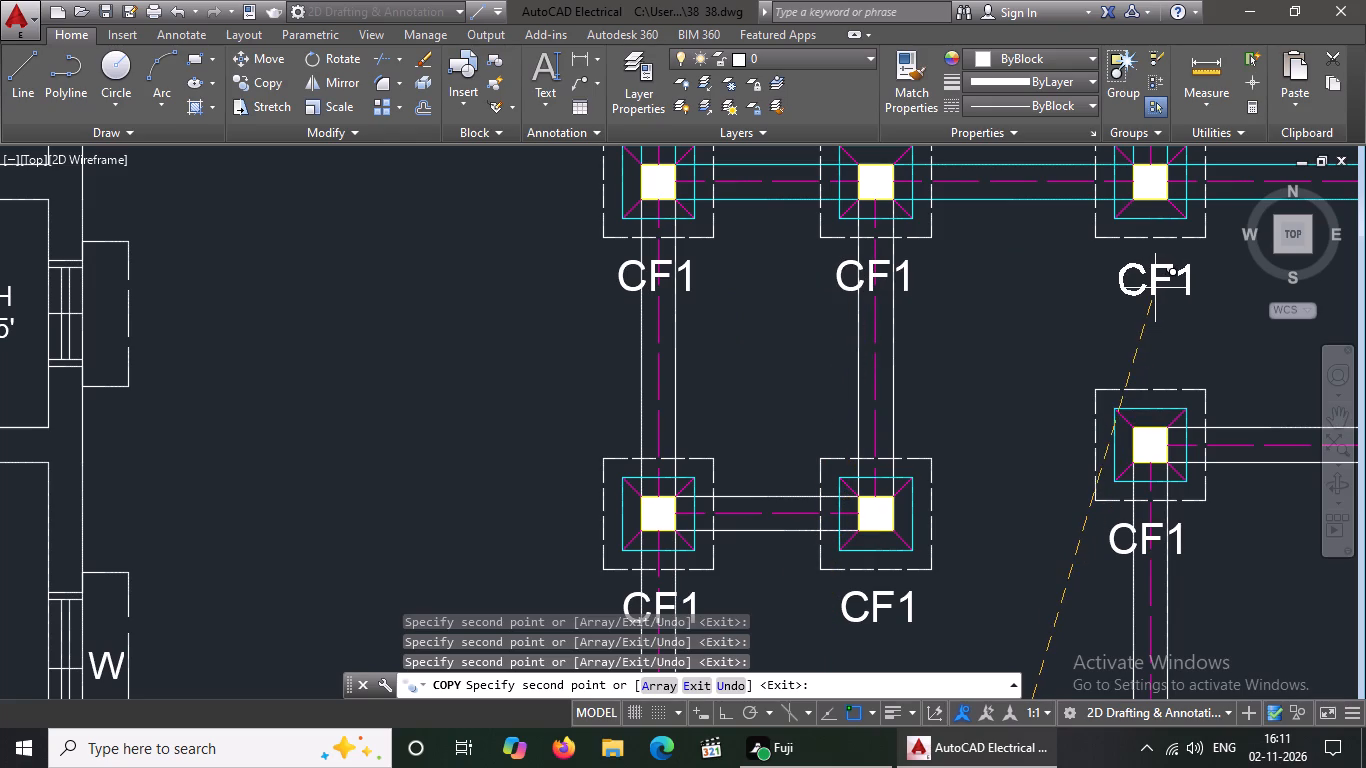
click(1154, 283)
scroll(981, 287, down, 2)
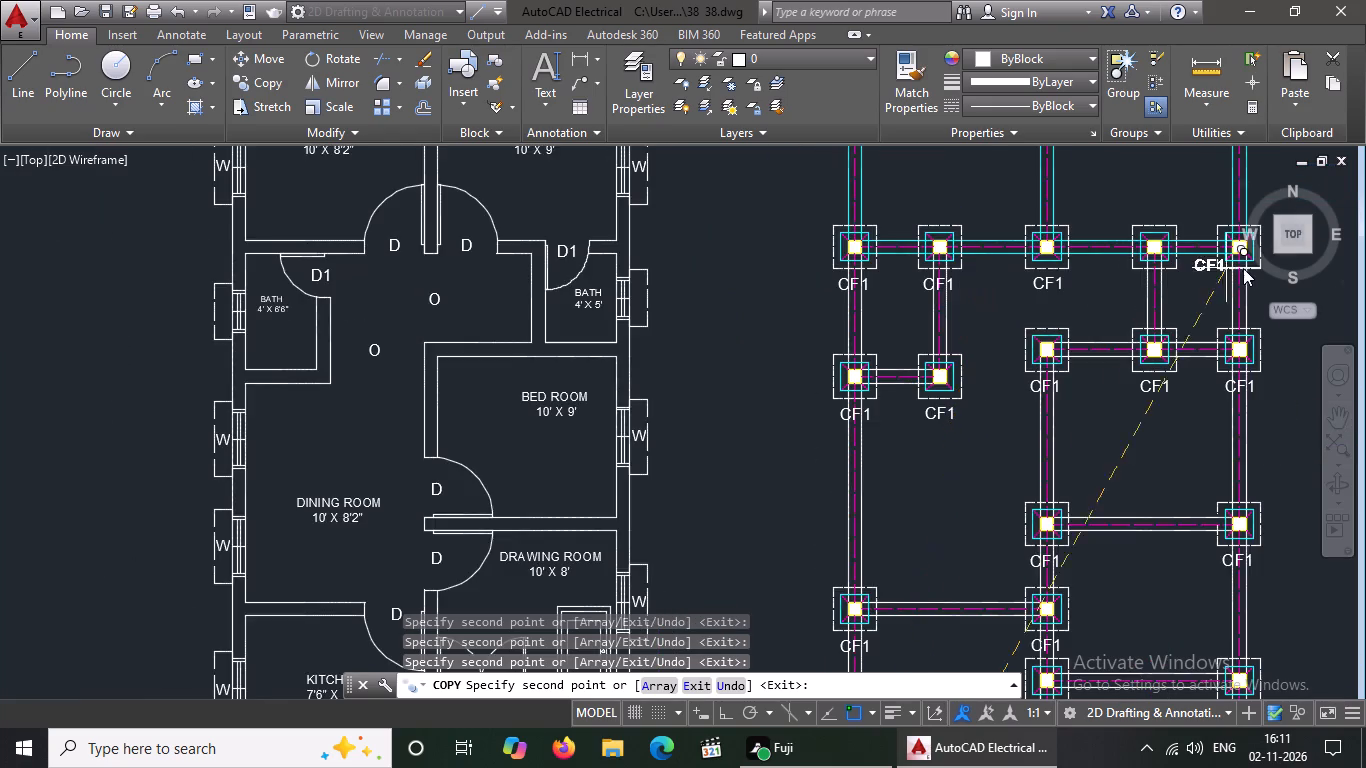
scroll(1241, 277, up, 2)
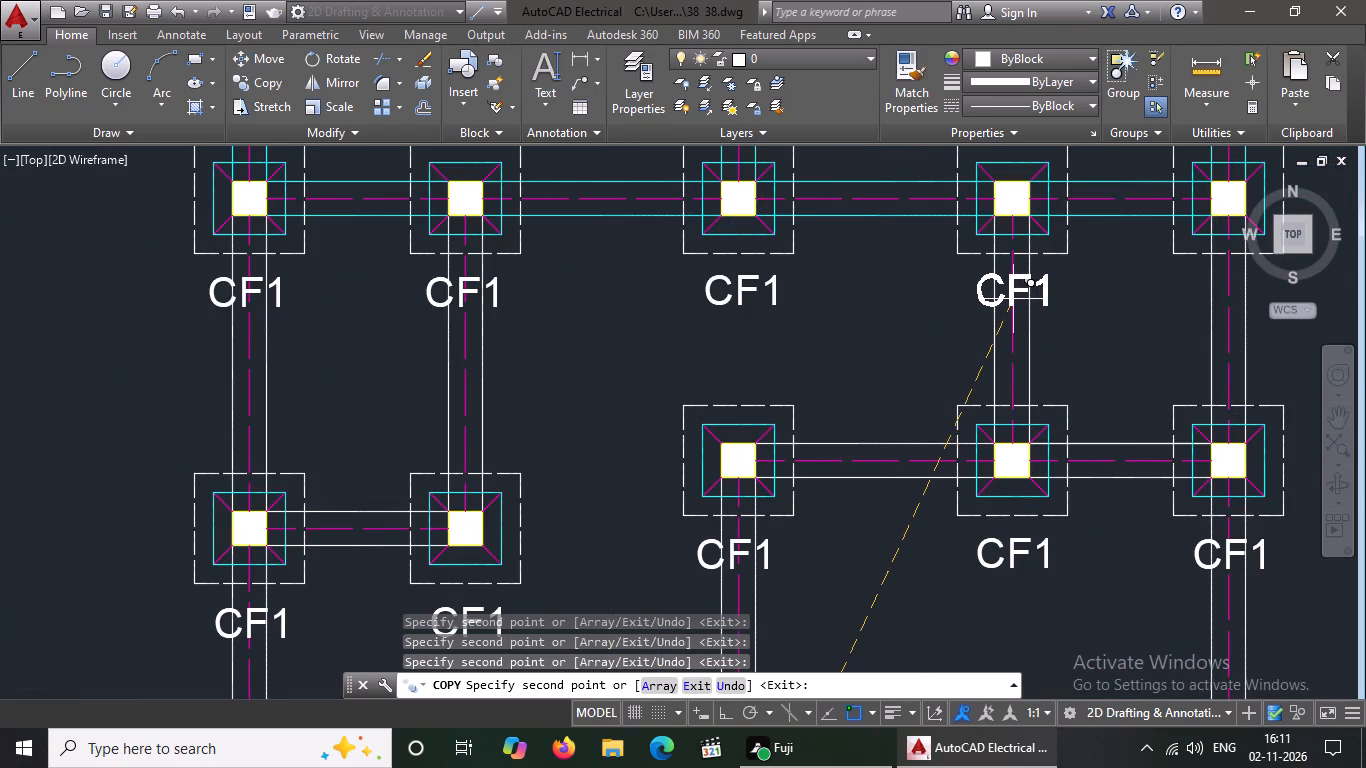
click(1013, 298)
scroll(951, 307, down, 2)
scroll(1080, 295, up, 2)
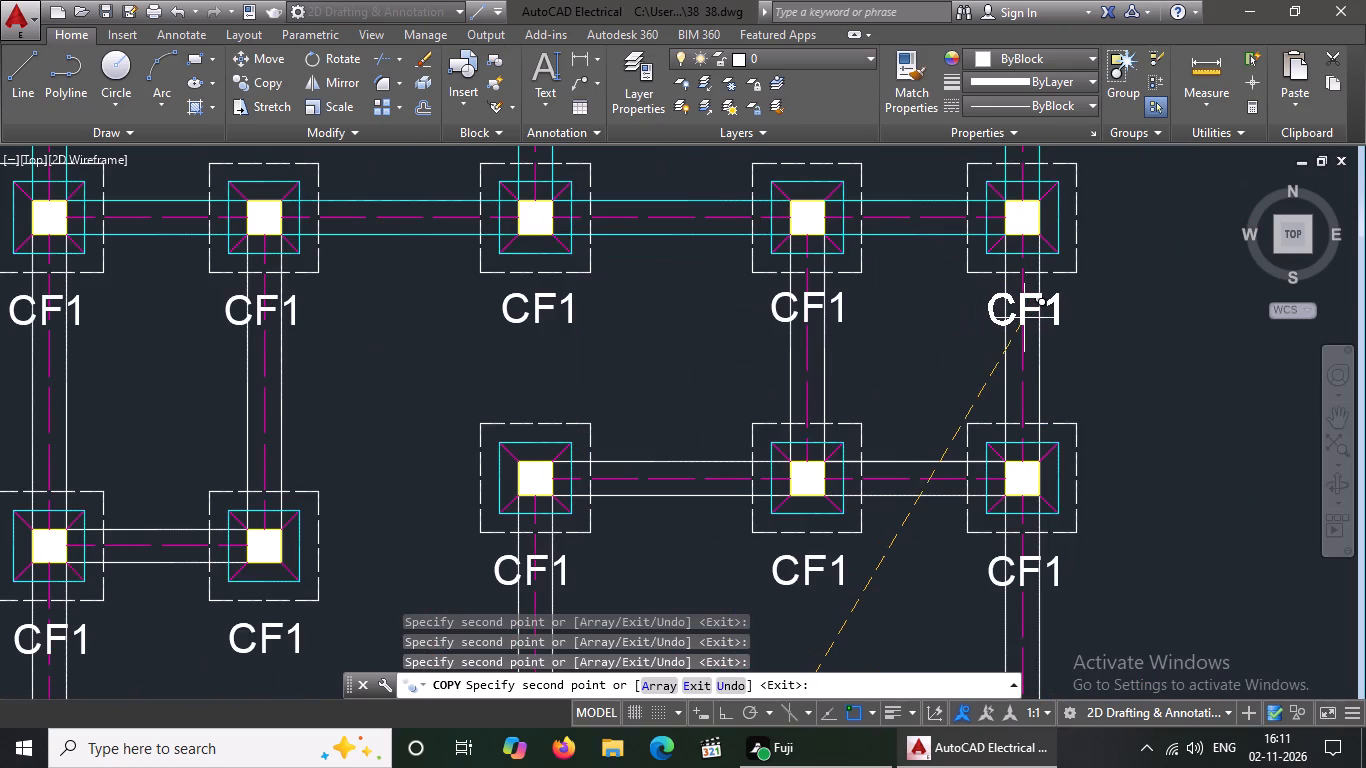
click(1023, 321)
Place CF1 copies below the left, middle and right footings of the top row and end the Copy command.
scroll(981, 339, down, 3)
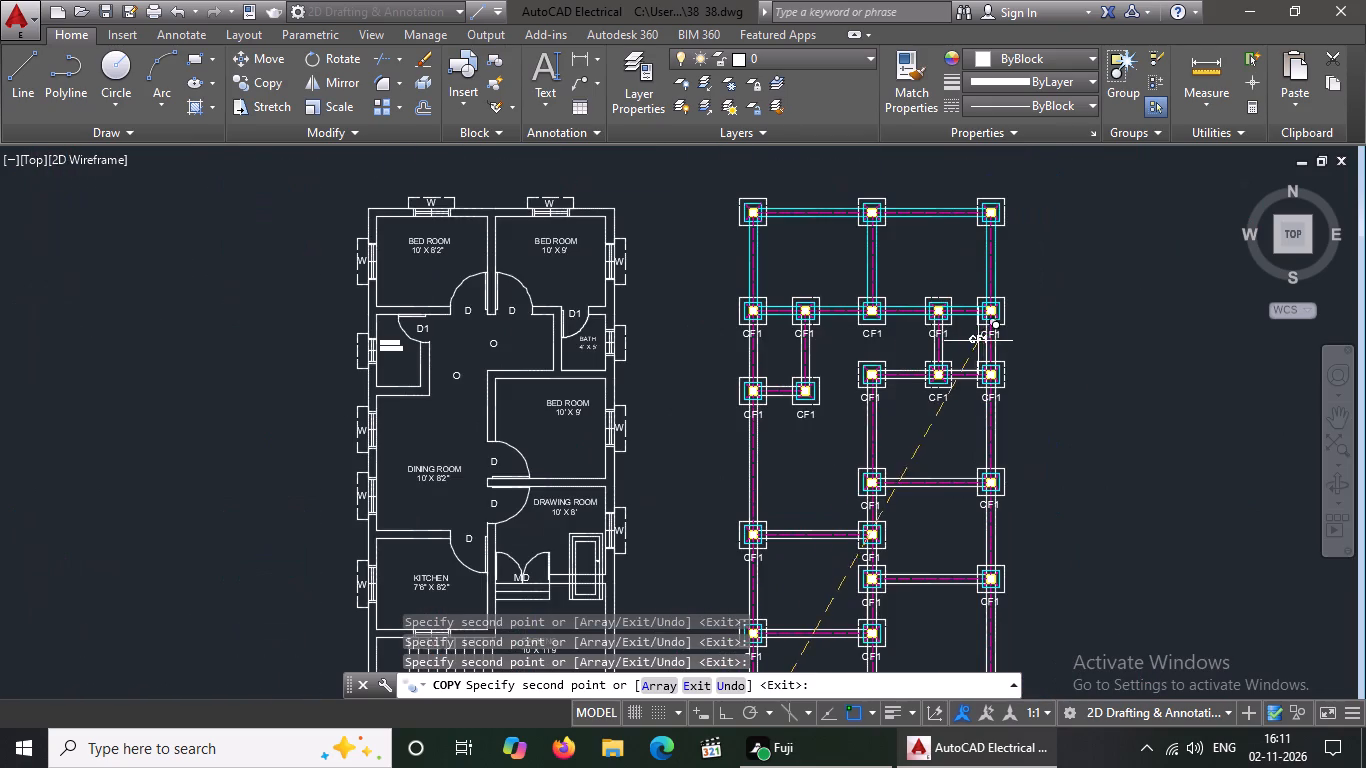
scroll(810, 249, up, 3)
scroll(604, 239, down, 2)
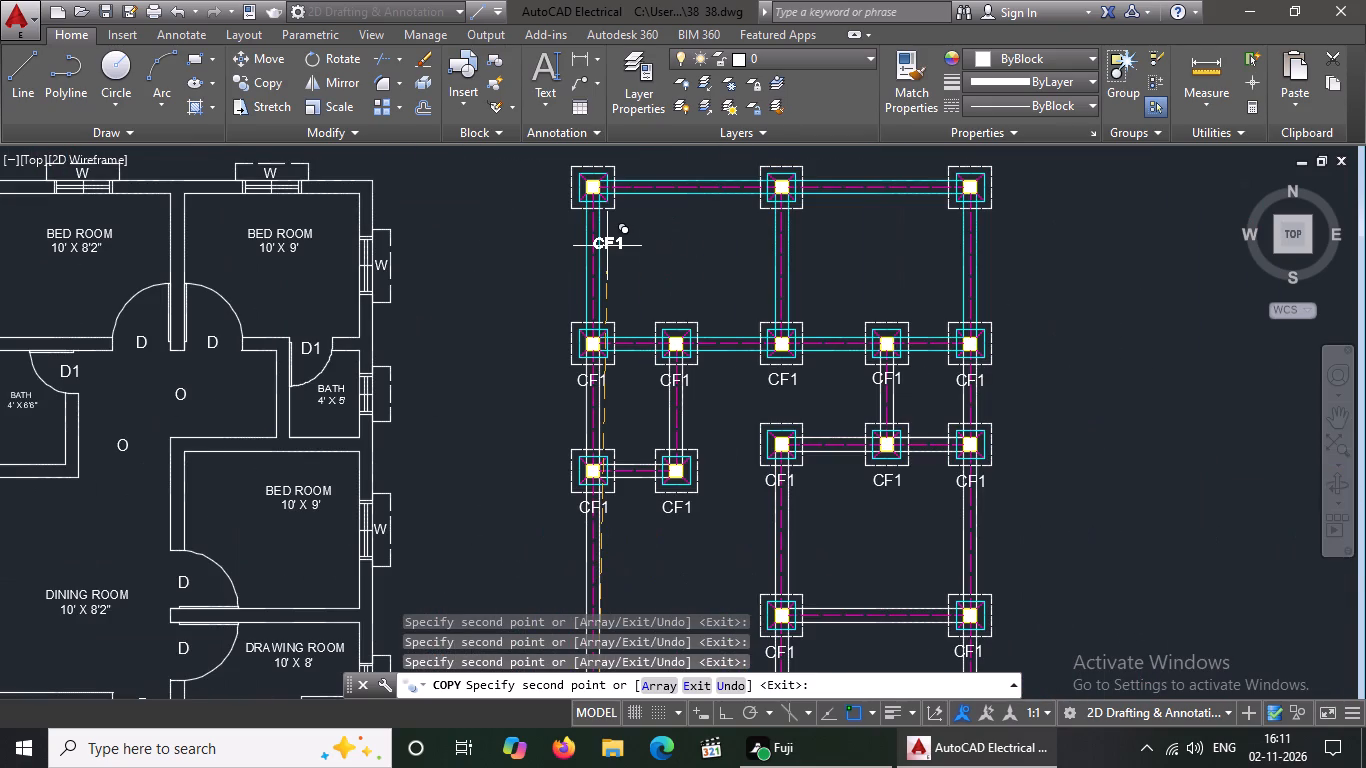
scroll(599, 232, up, 2)
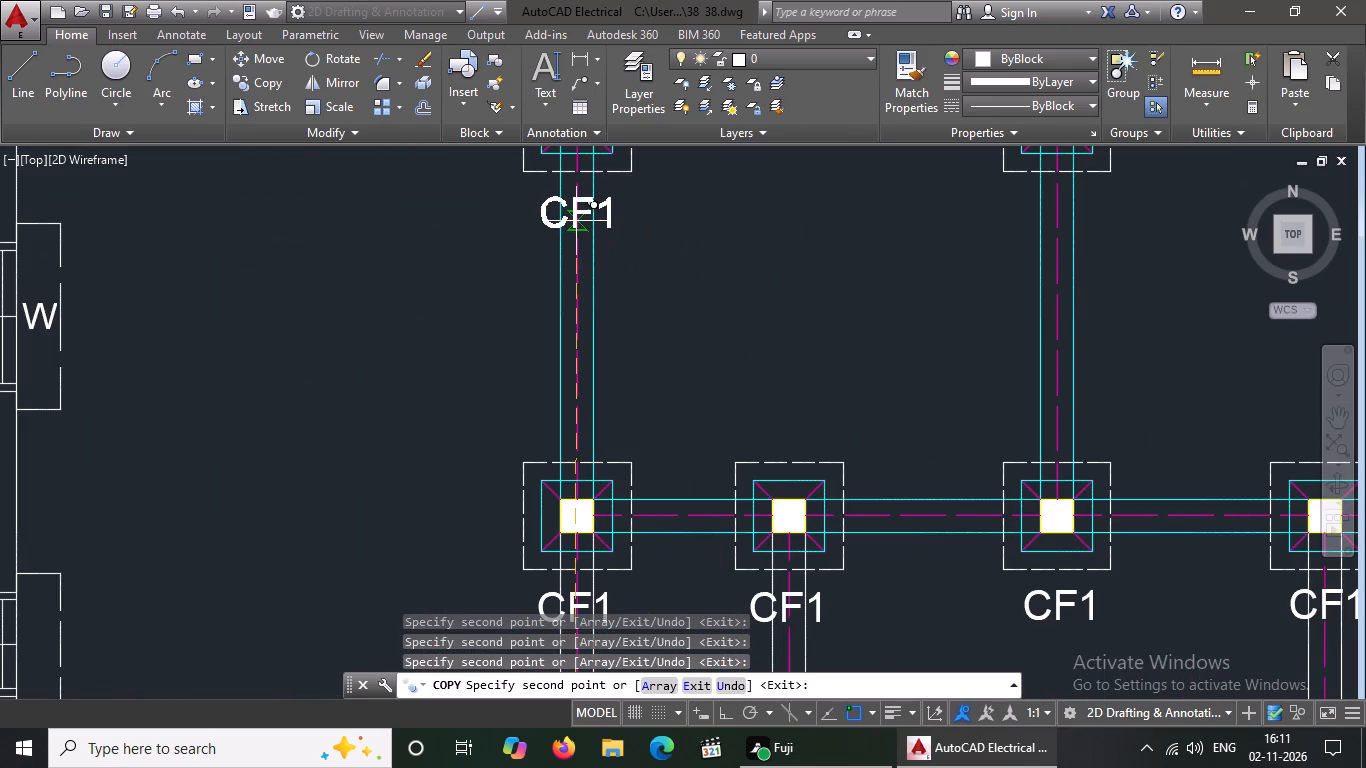
click(576, 219)
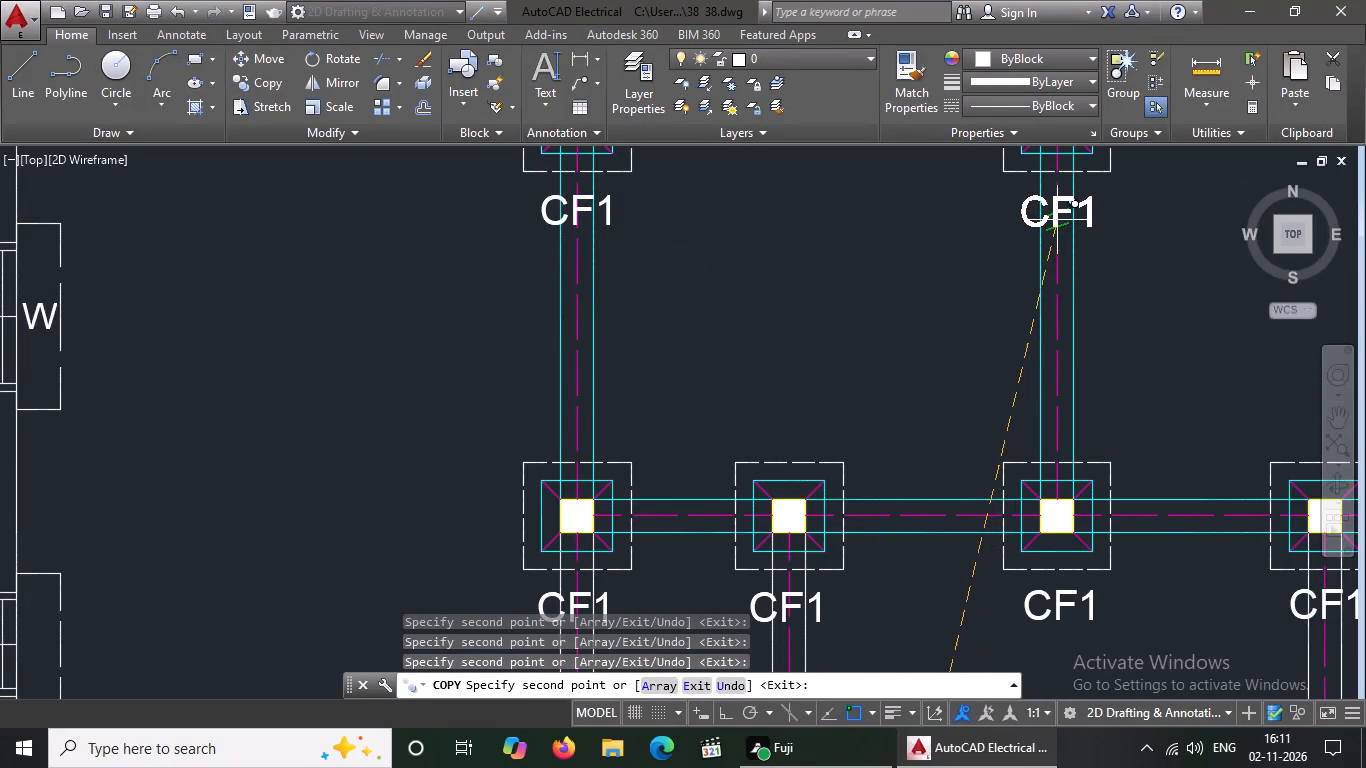
click(1056, 221)
scroll(1011, 234, down, 3)
scroll(1150, 217, up, 2)
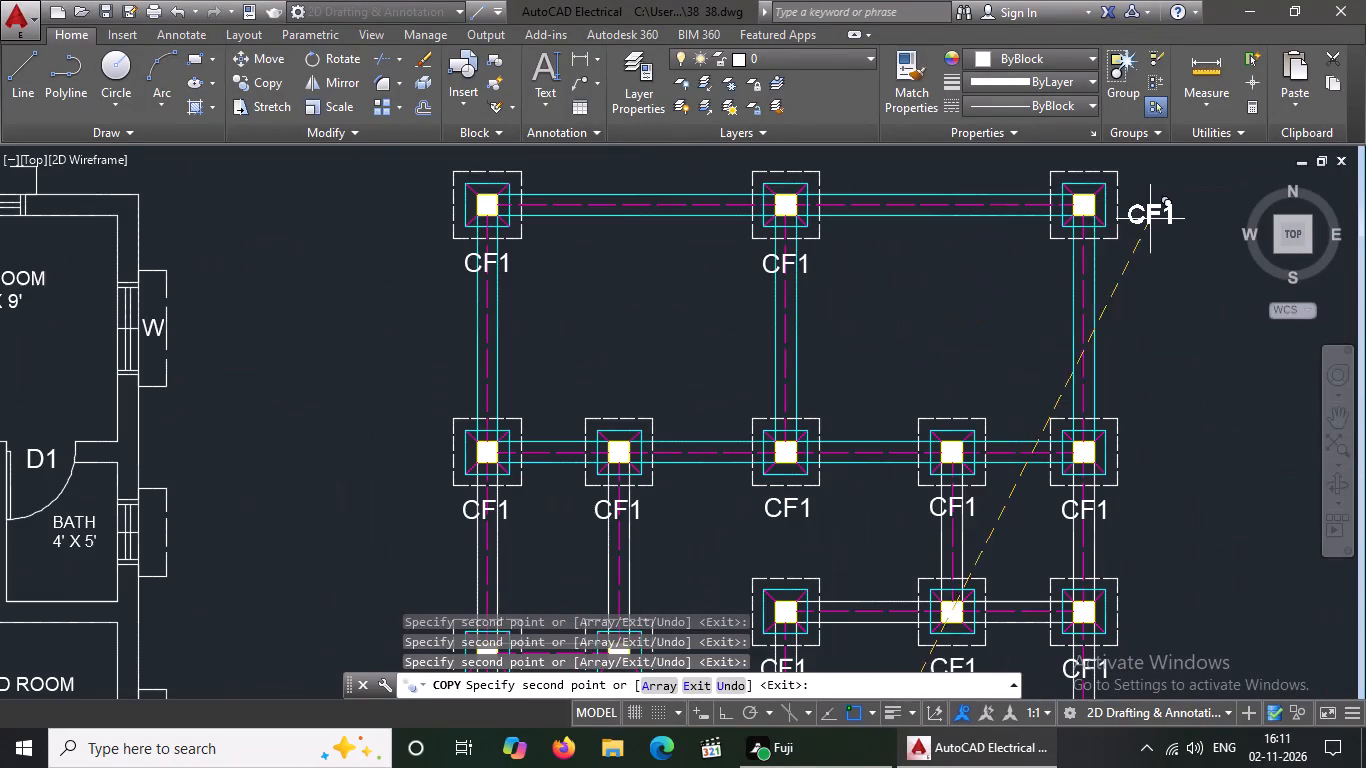
scroll(1085, 265, up, 2)
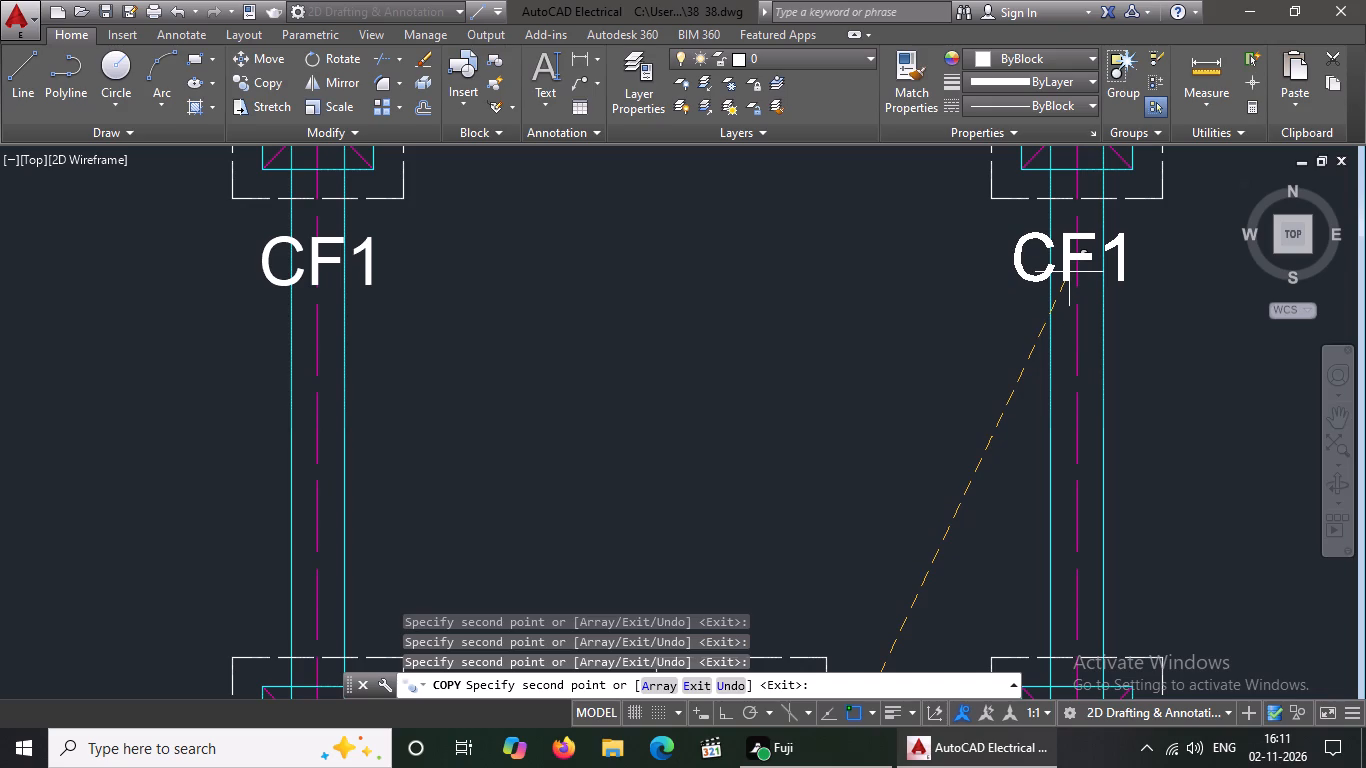
click(1069, 271)
scroll(1069, 271, down, 3)
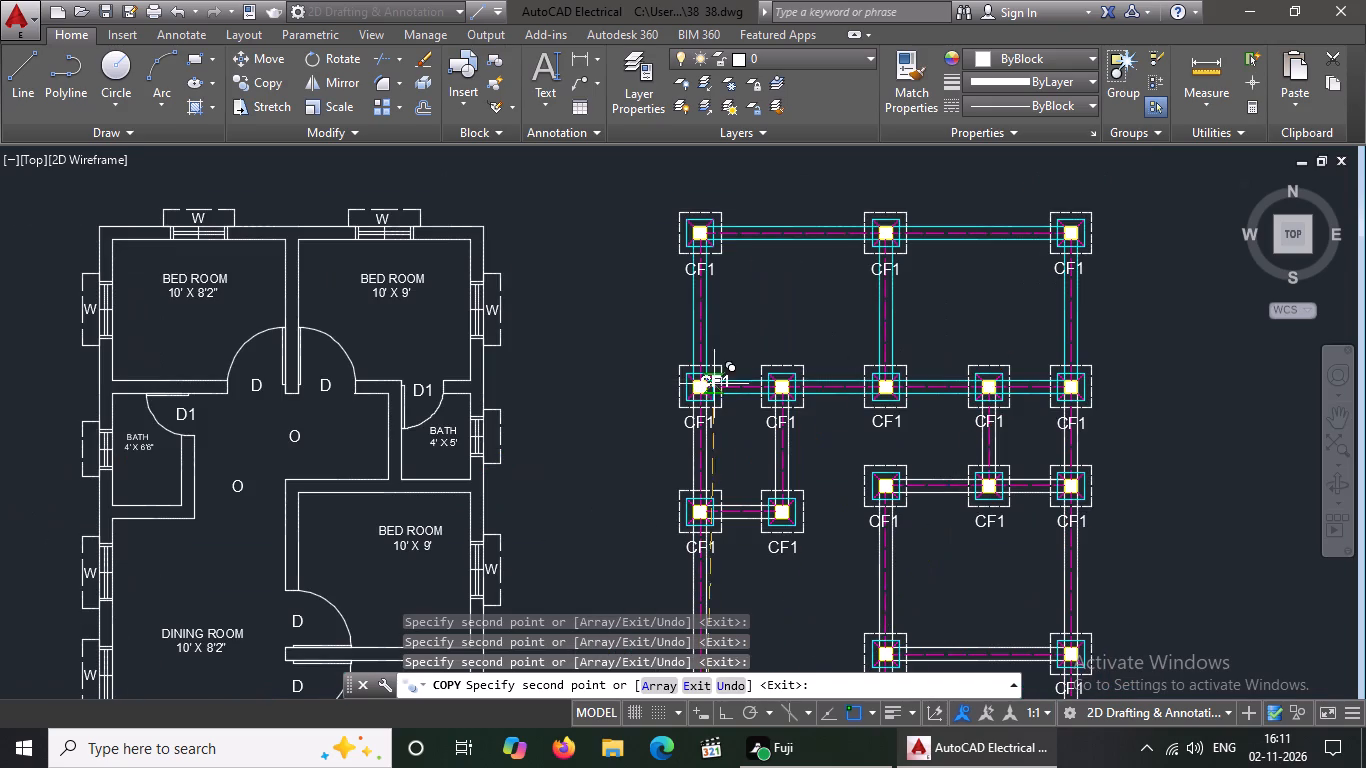
key(Escape)
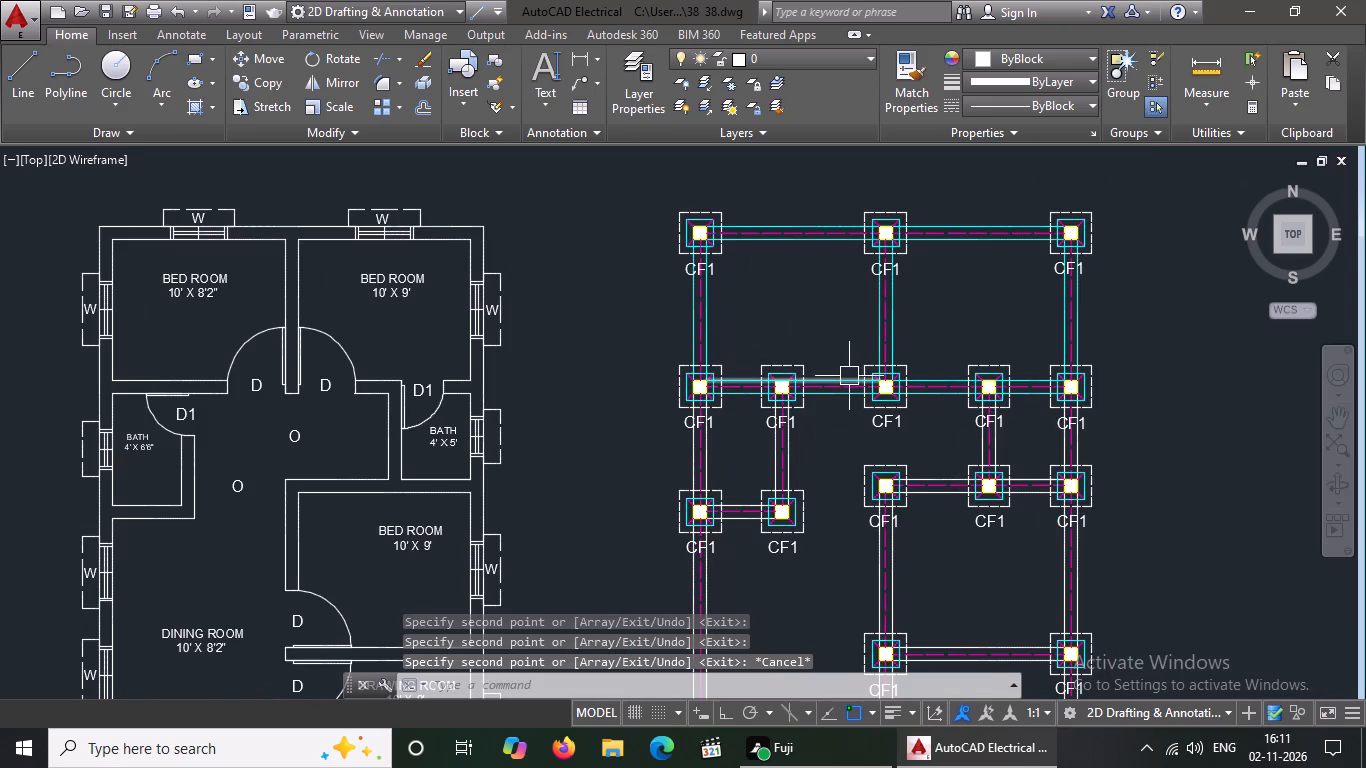
scroll(849, 375, down, 1)
key(Escape)
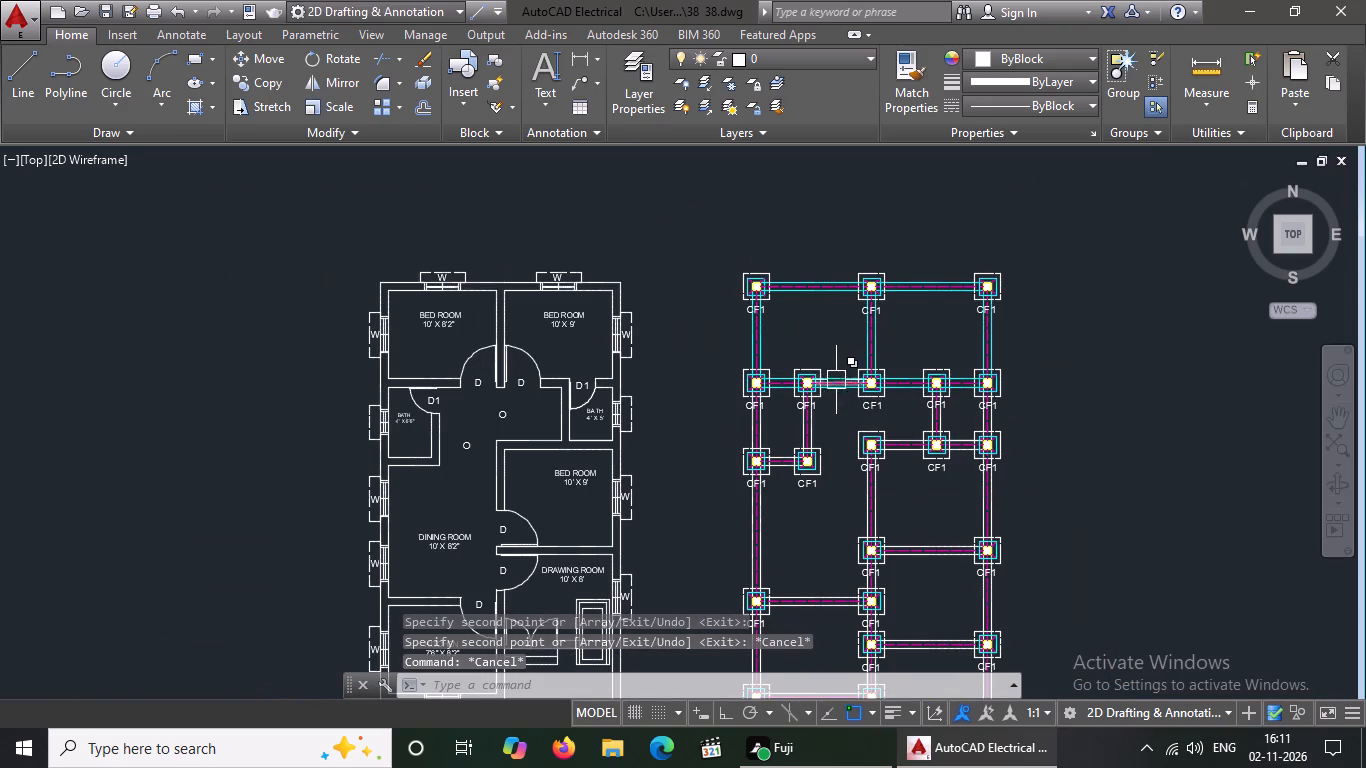
Recolour both white lines of the leftmost vertical beam below the second footing row cyan.
scroll(1014, 418, up, 2)
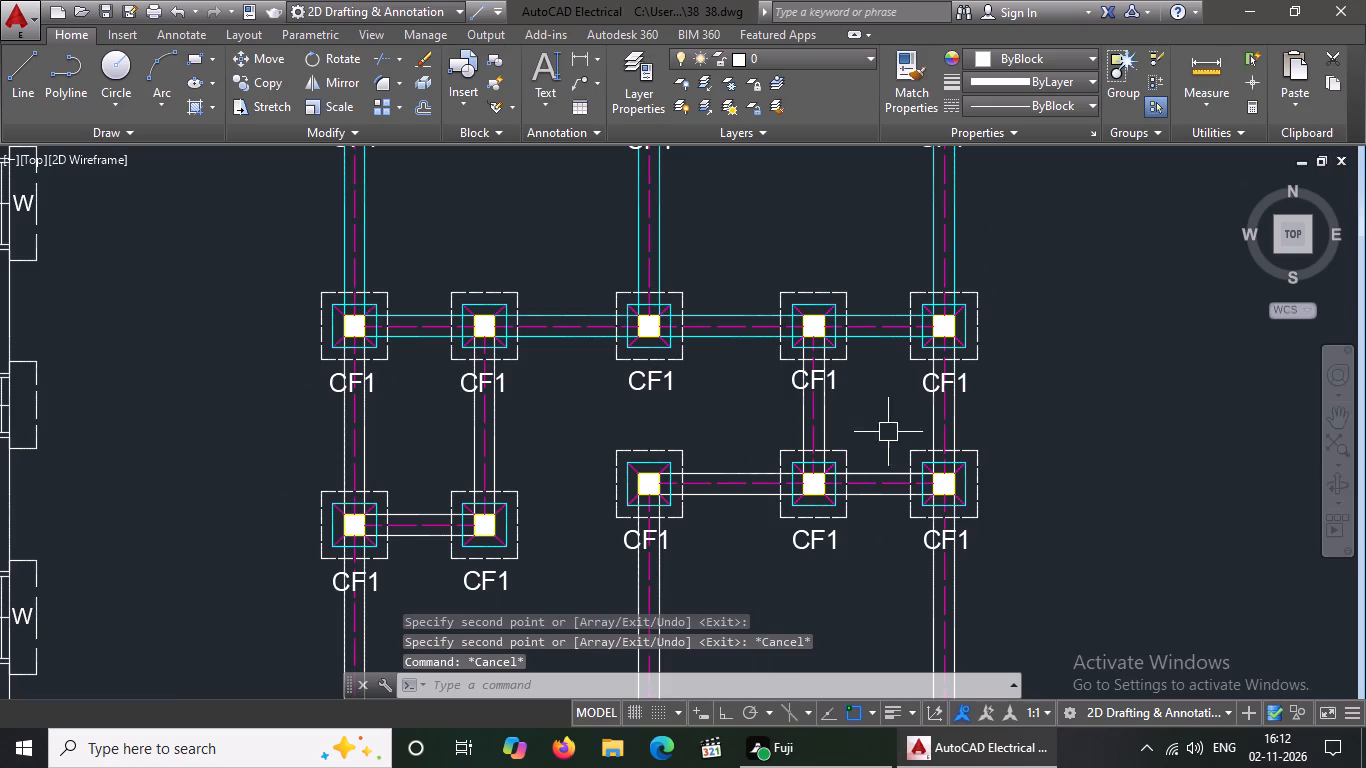
scroll(699, 423, down, 1)
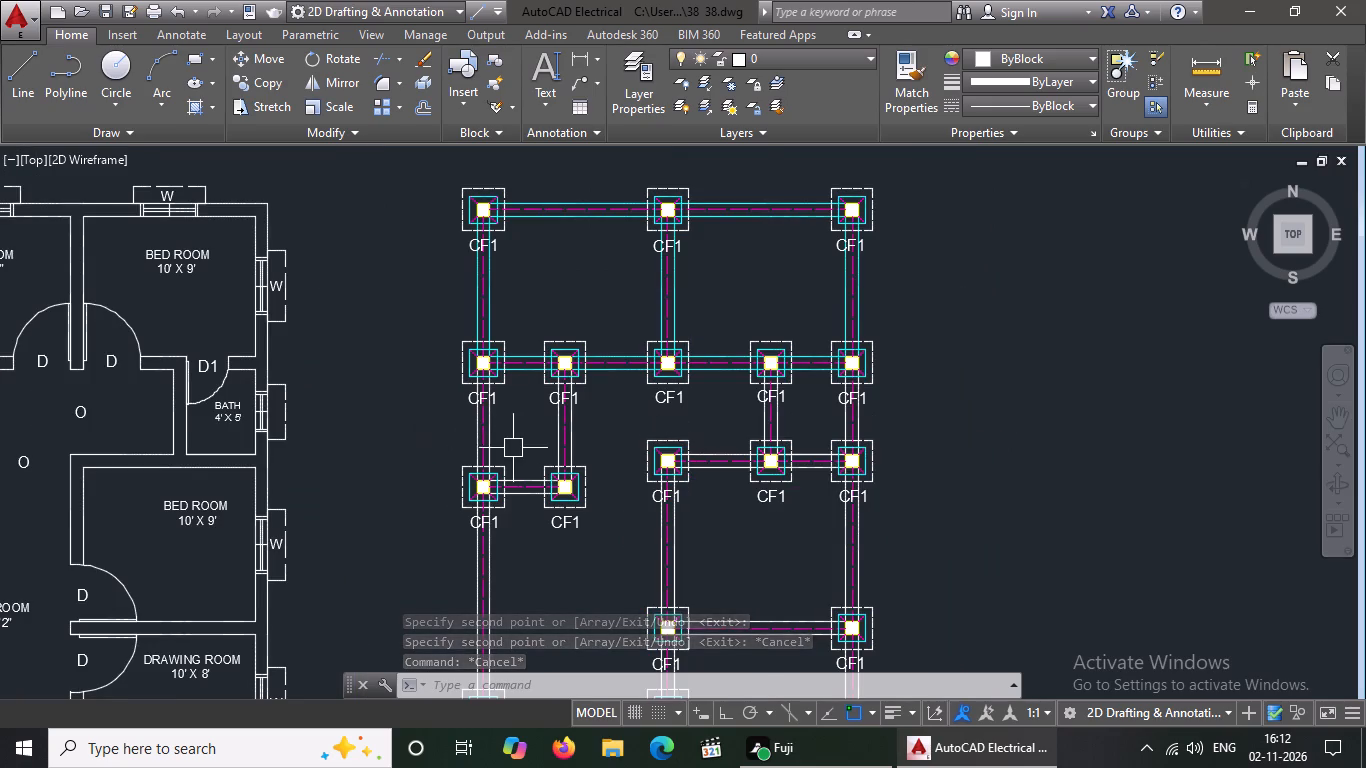
scroll(513, 448, up, 2)
click(440, 422)
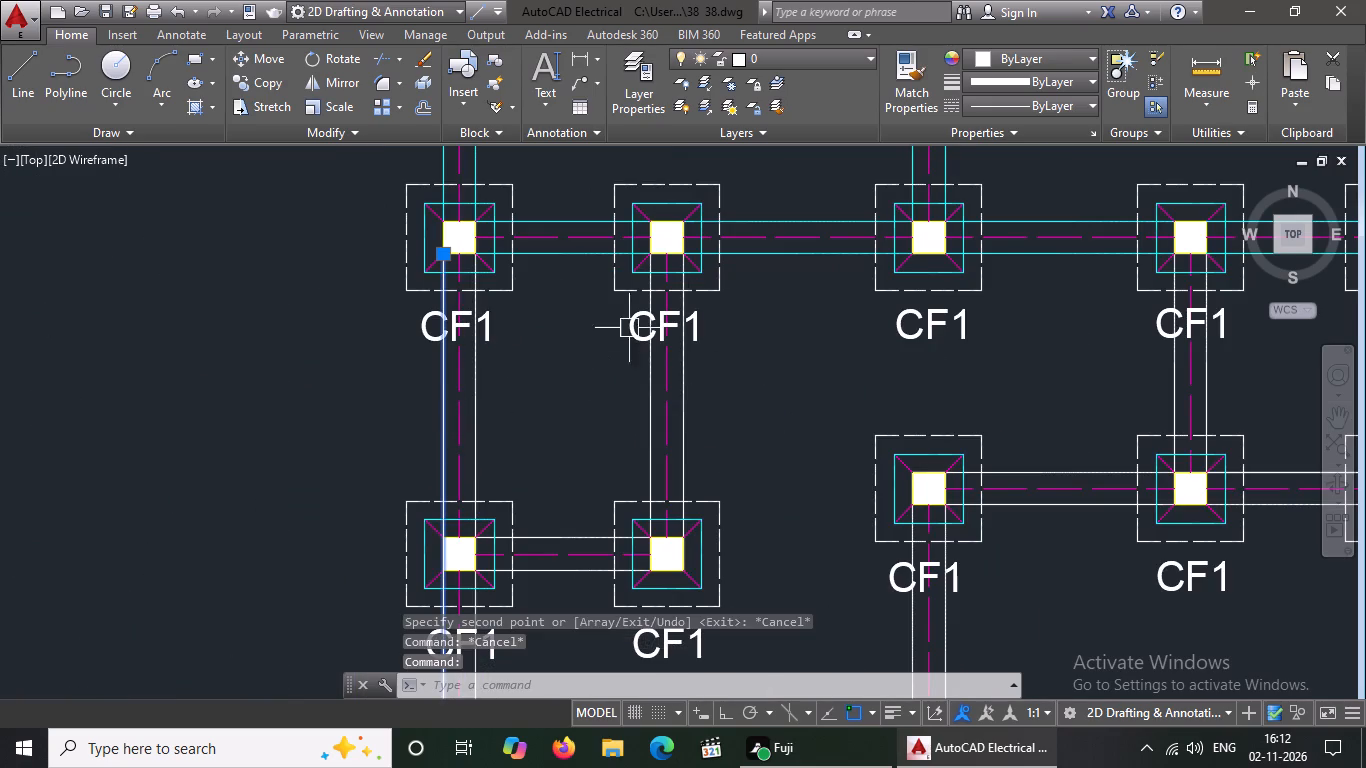
click(1032, 59)
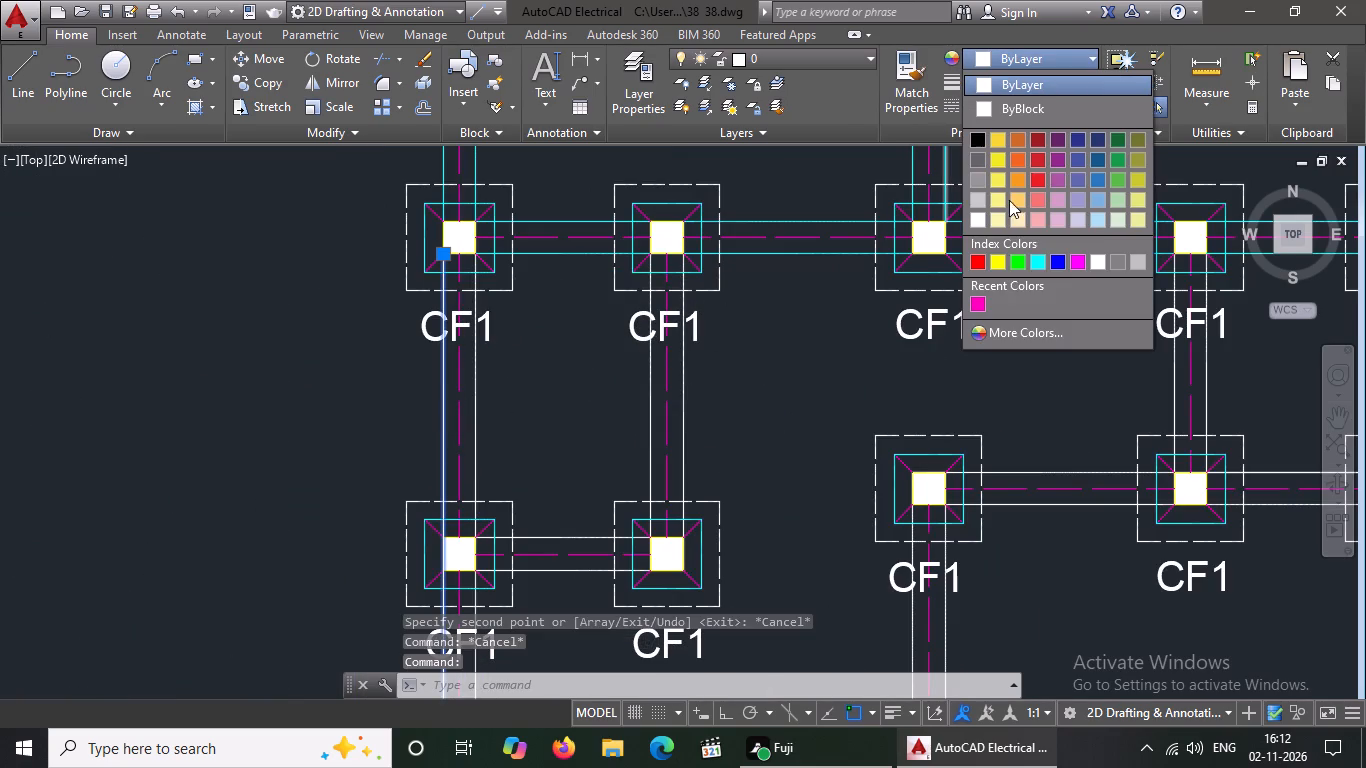
click(1034, 258)
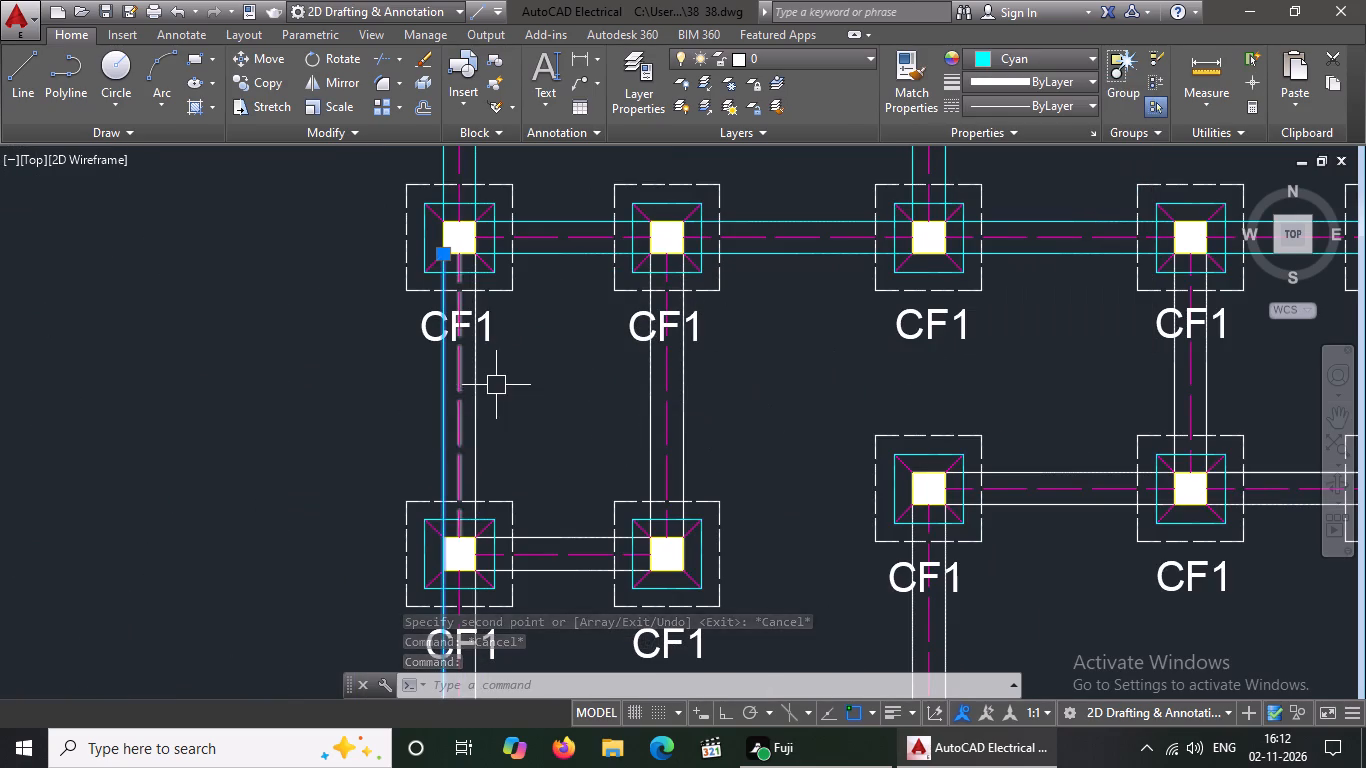
key(Escape)
click(478, 402)
click(1035, 60)
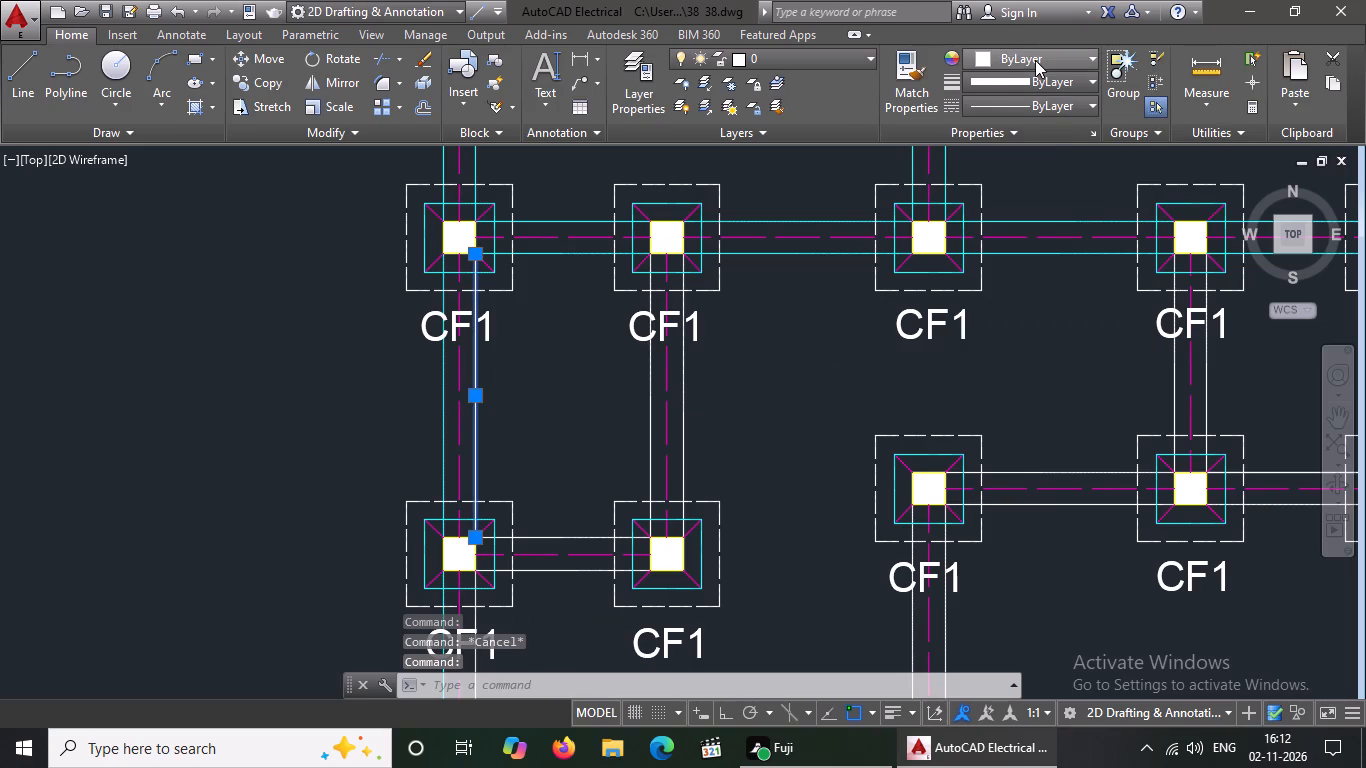
click(1038, 262)
key(Escape)
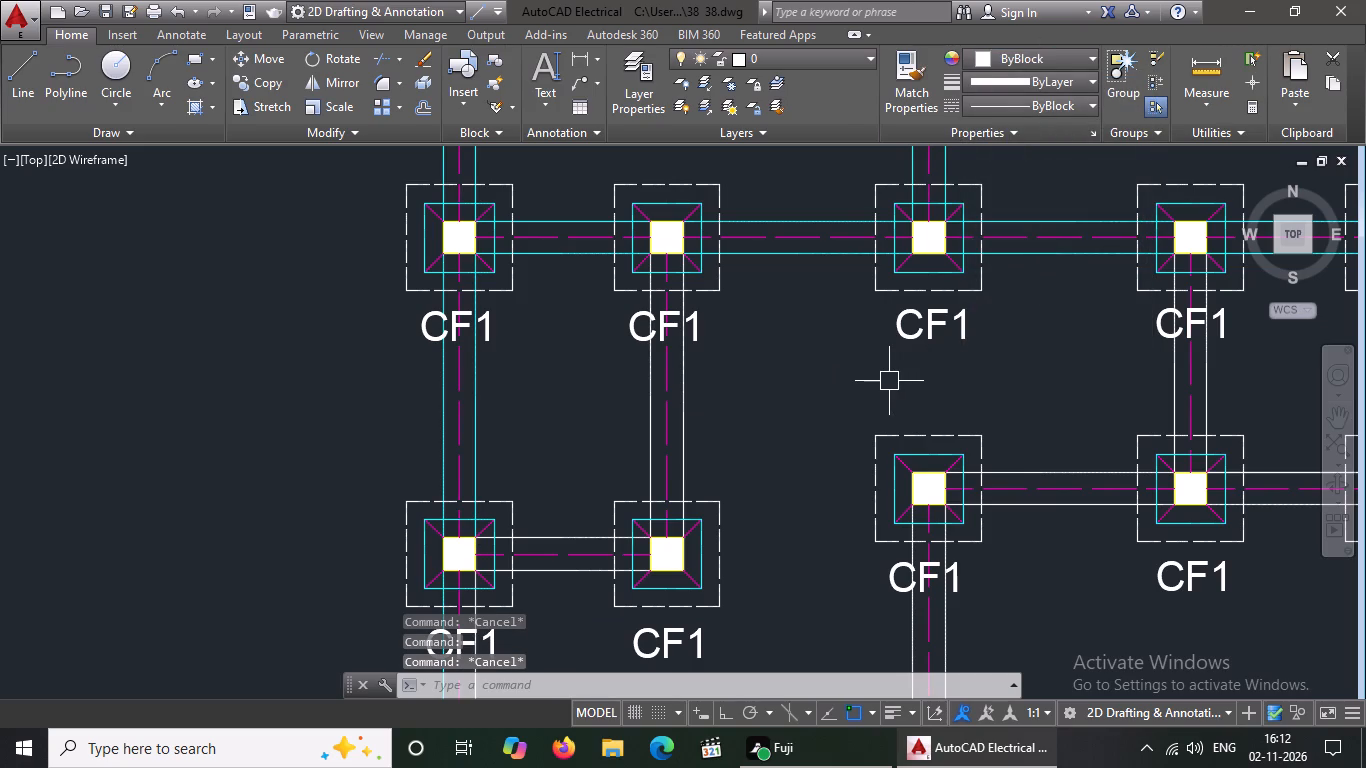
Recolour both white lines of the vertical beam below the second footing of the second row cyan.
click(681, 397)
click(1021, 60)
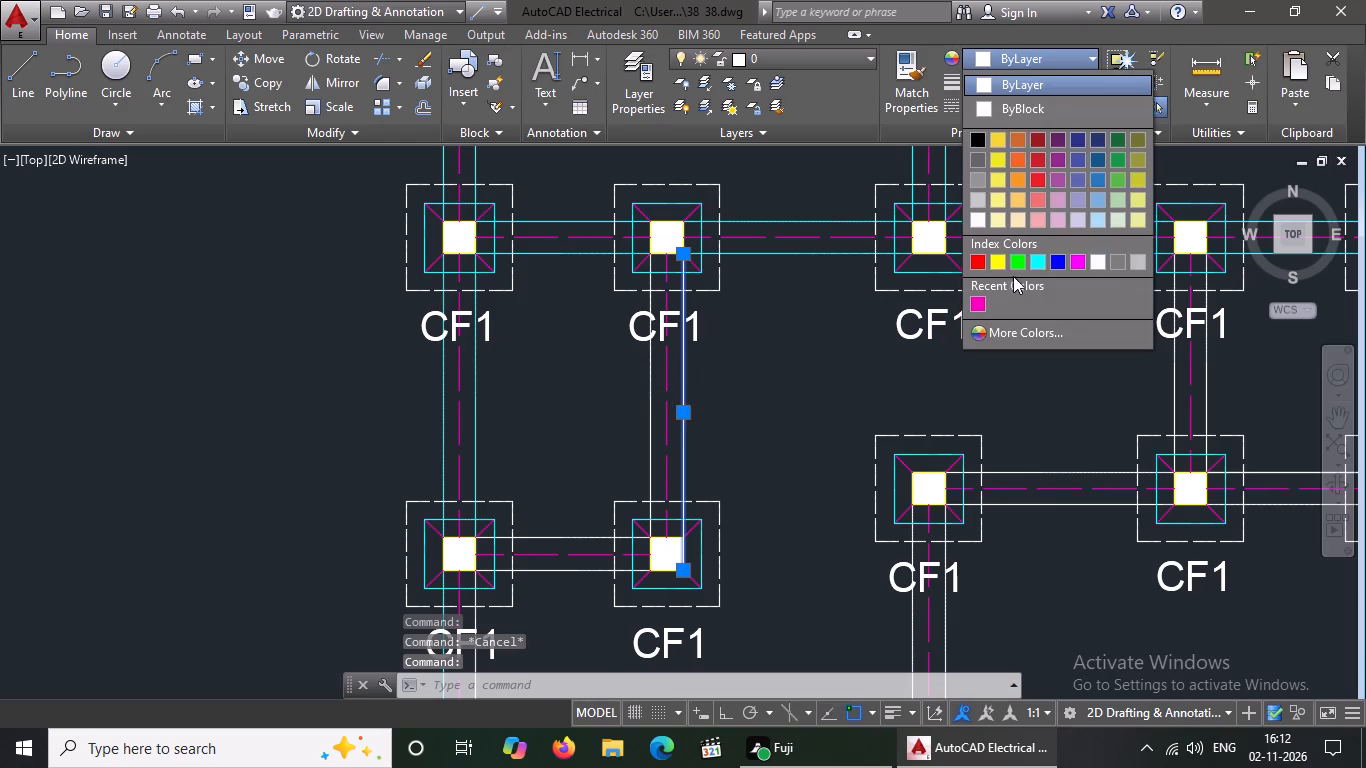
click(1043, 261)
key(Escape)
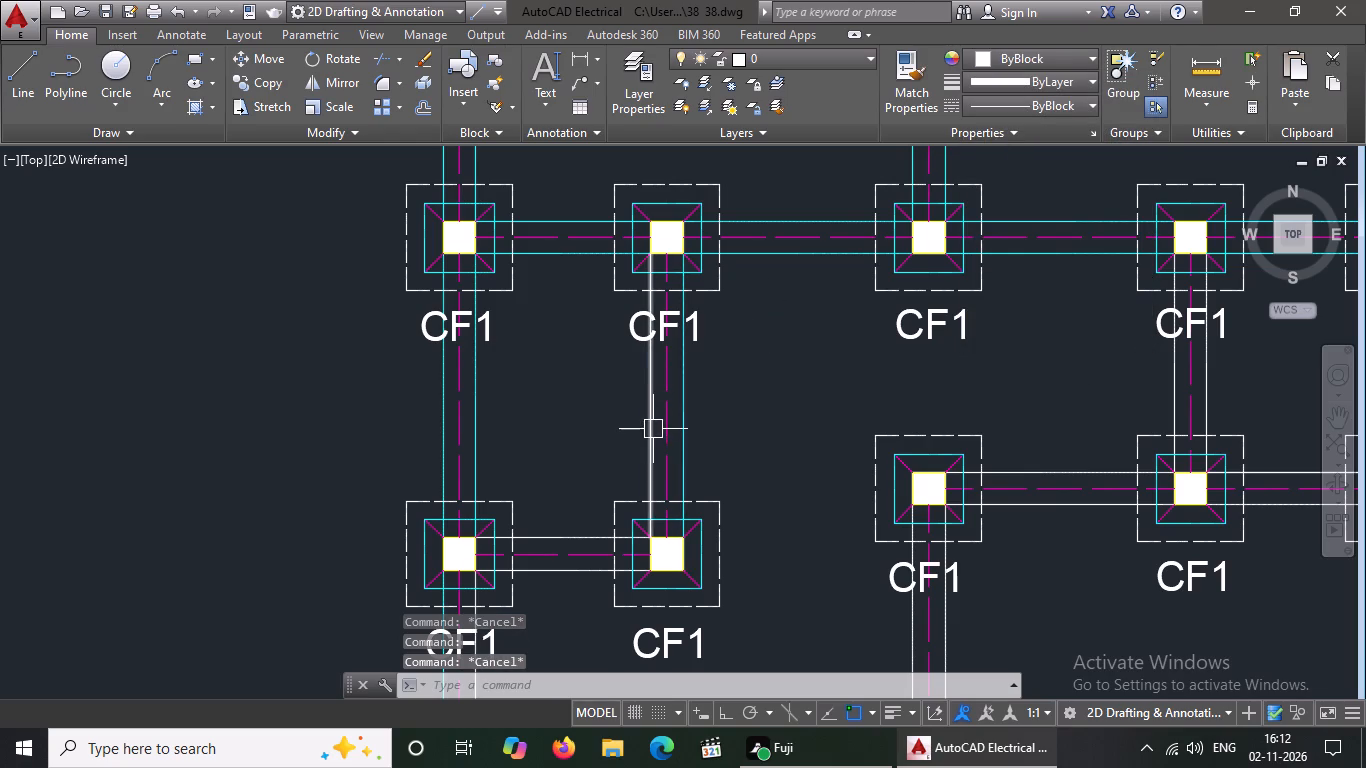
click(653, 429)
click(1004, 58)
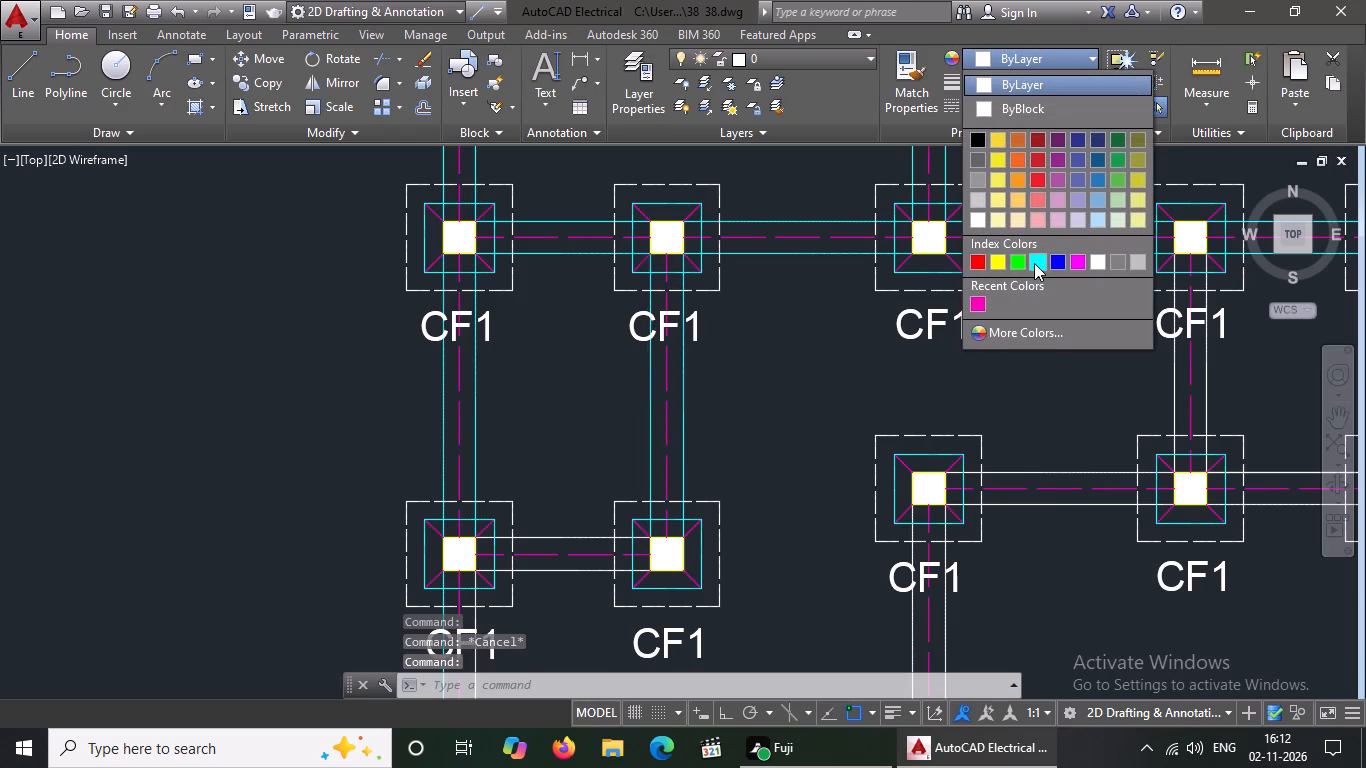
click(1034, 263)
key(Escape)
Copy the vertical beam below the second row's fourth footing to the same column corner of that row's middle footing.
scroll(849, 385, down, 2)
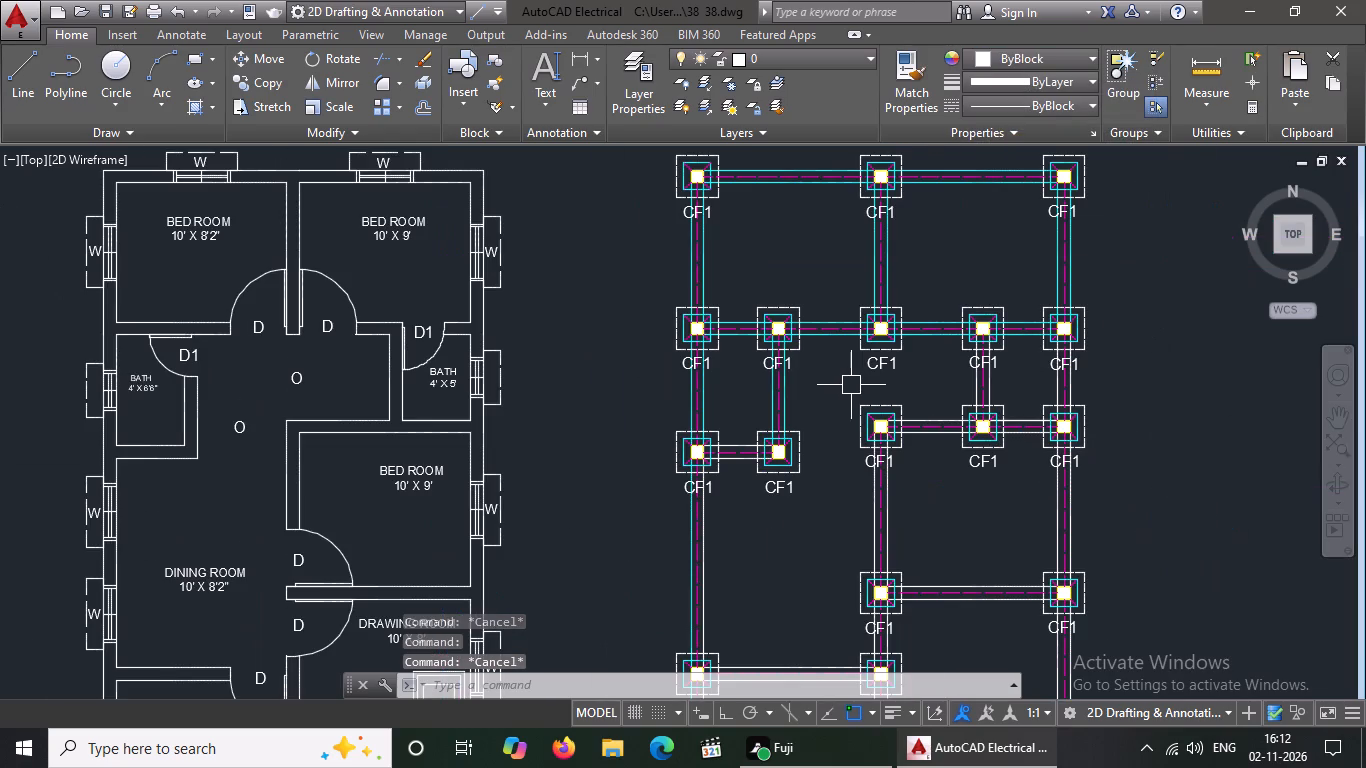
key(Escape)
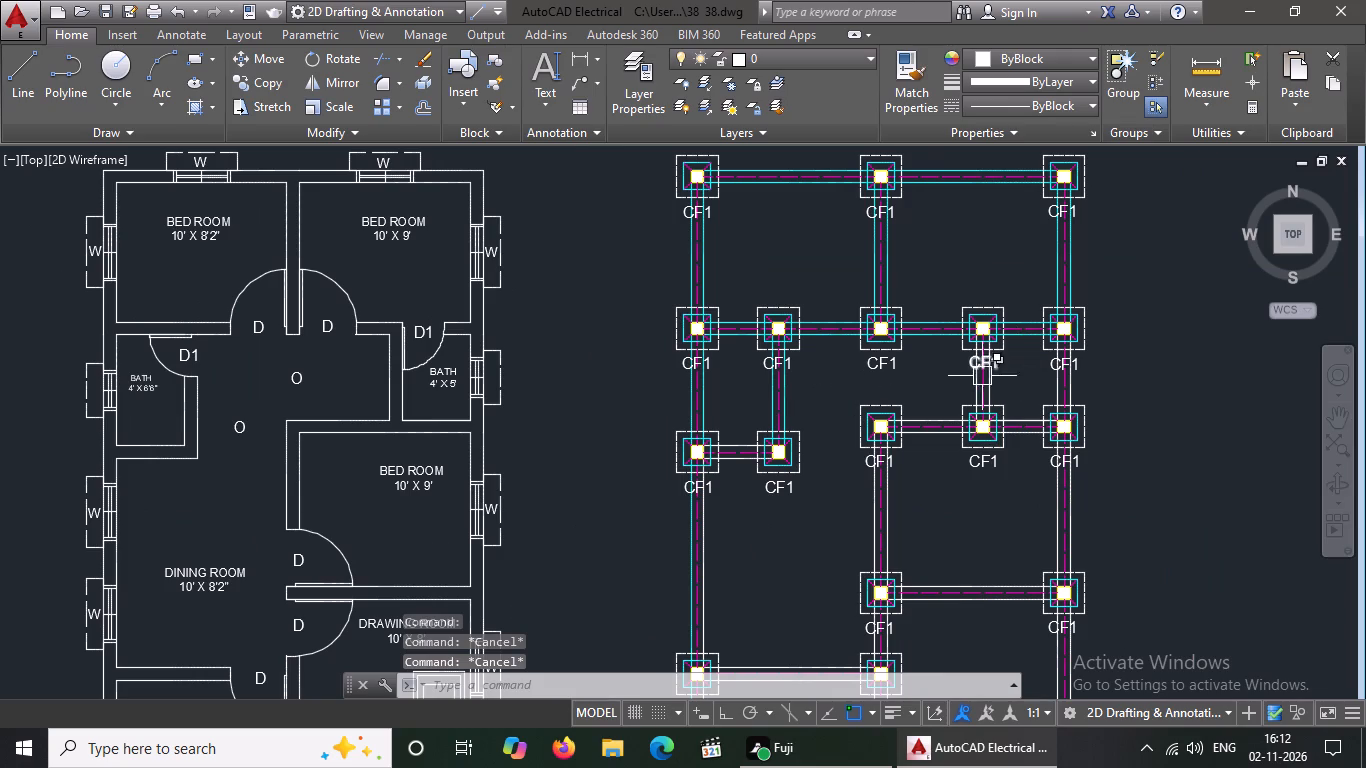
scroll(894, 422, up, 1)
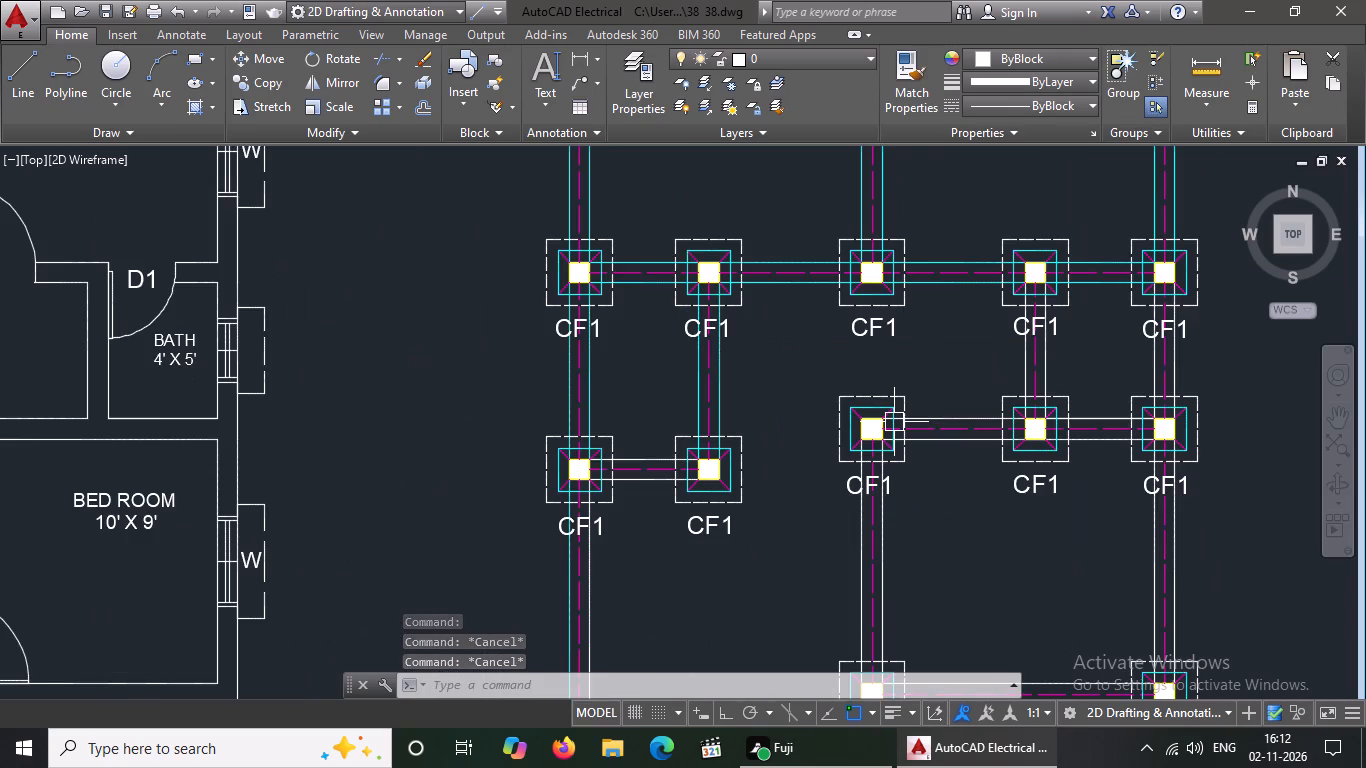
scroll(894, 422, up, 1)
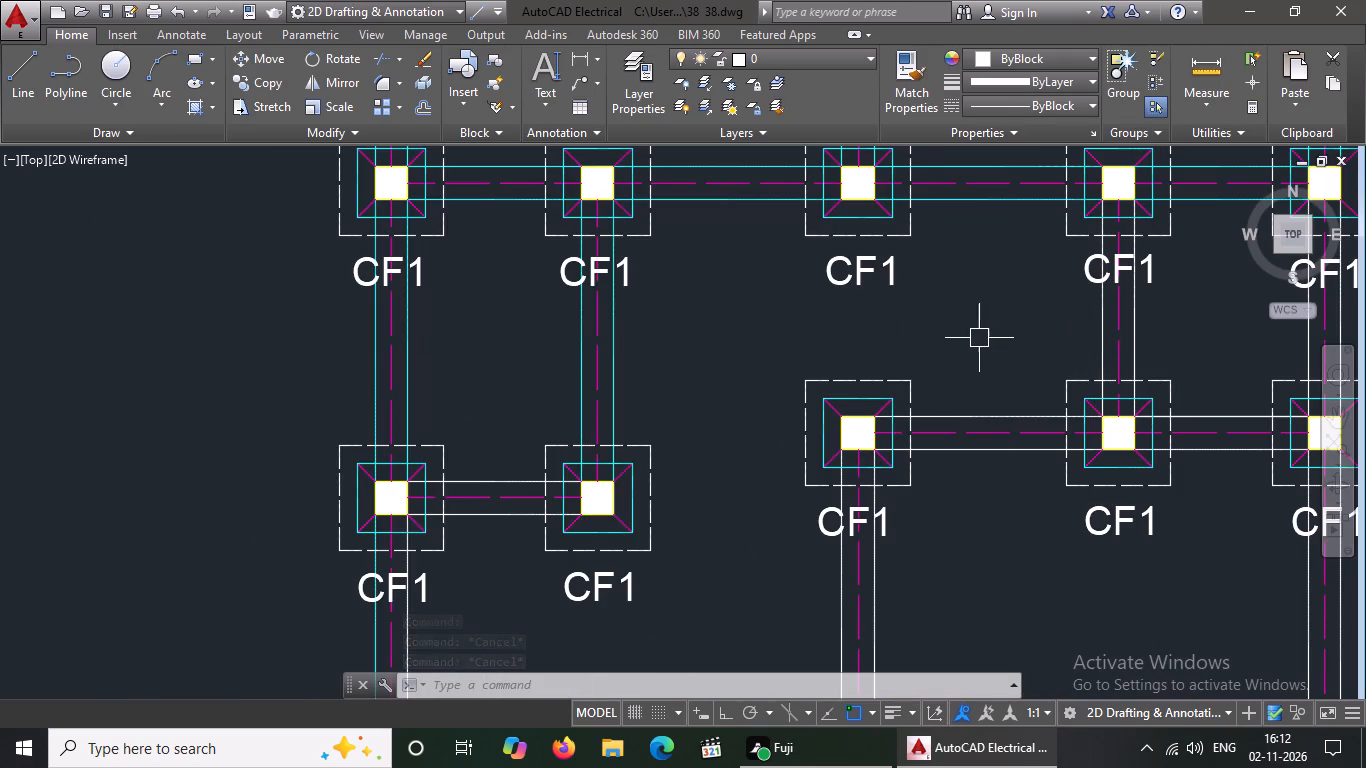
scroll(1187, 223, up, 2)
scroll(1128, 223, down, 2)
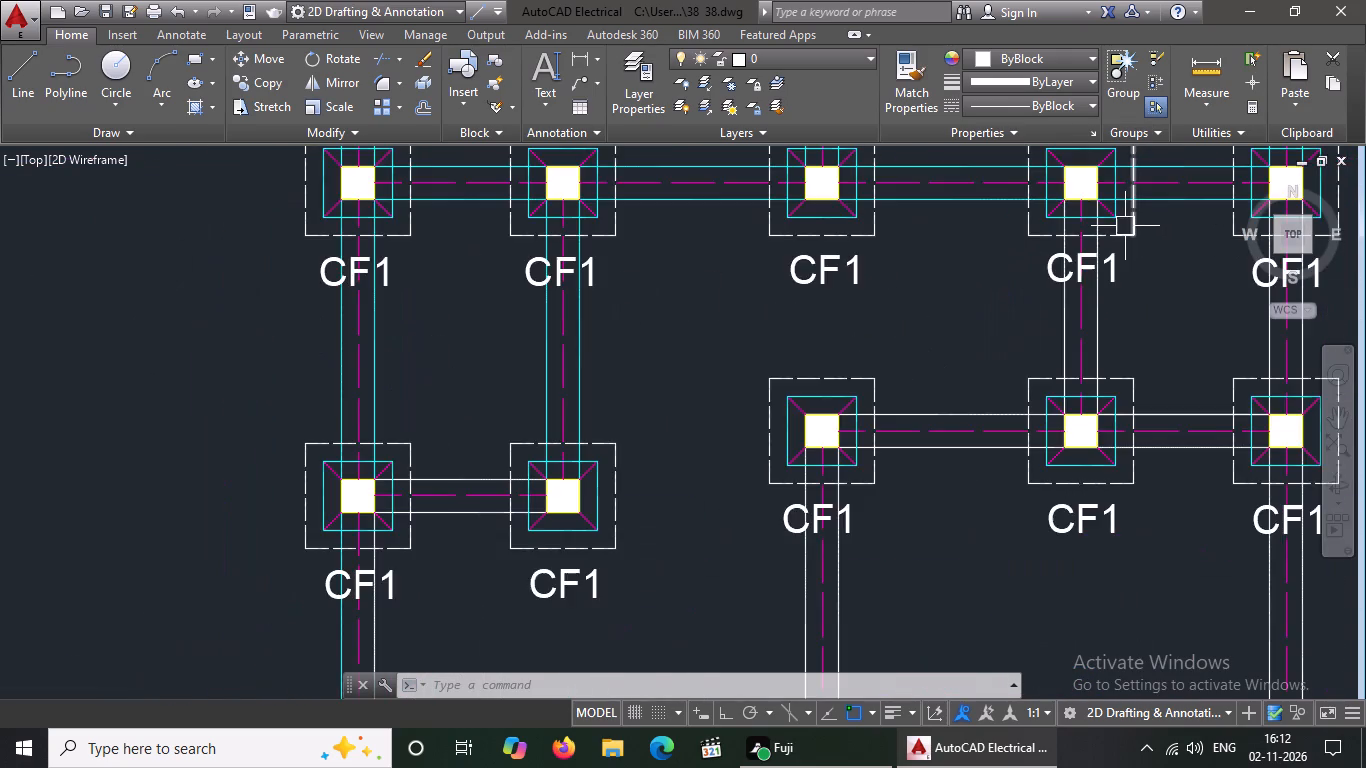
scroll(1121, 233, down, 5)
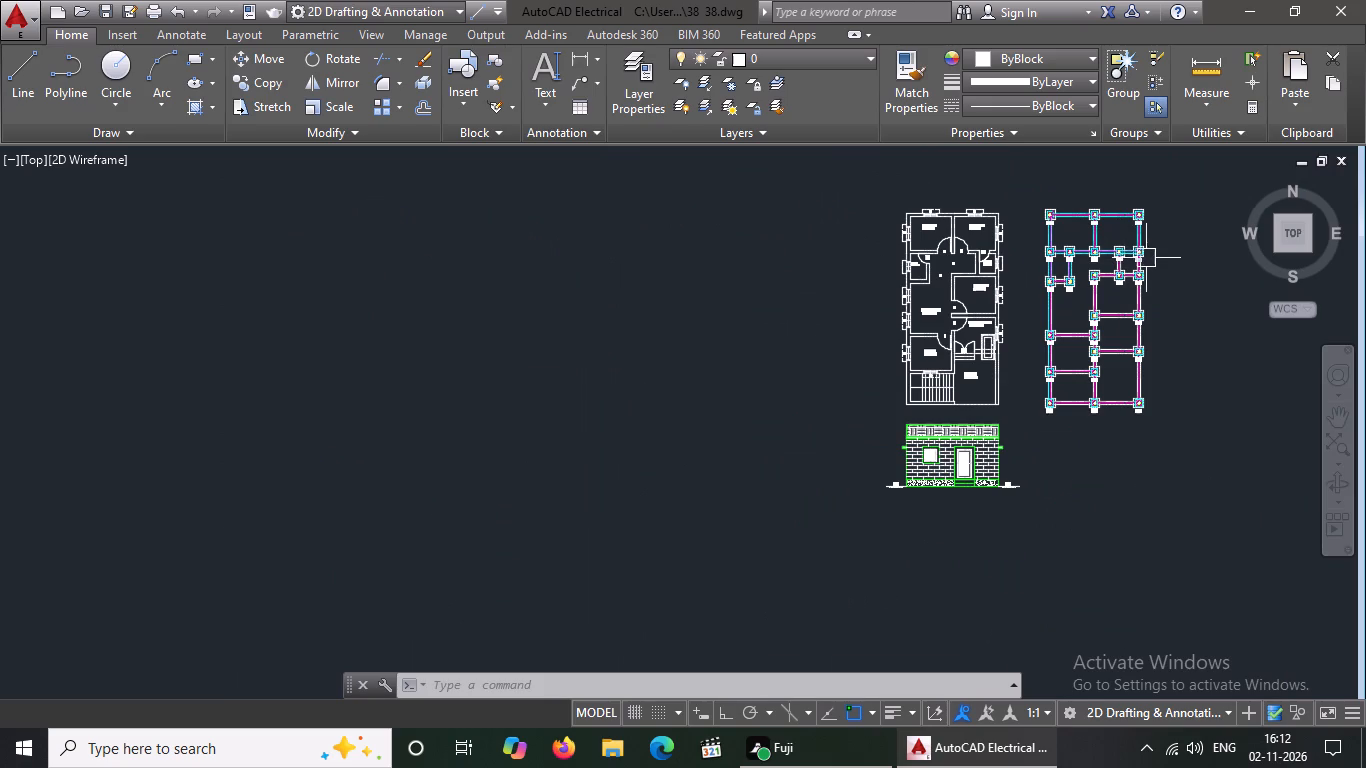
scroll(1176, 200, up, 2)
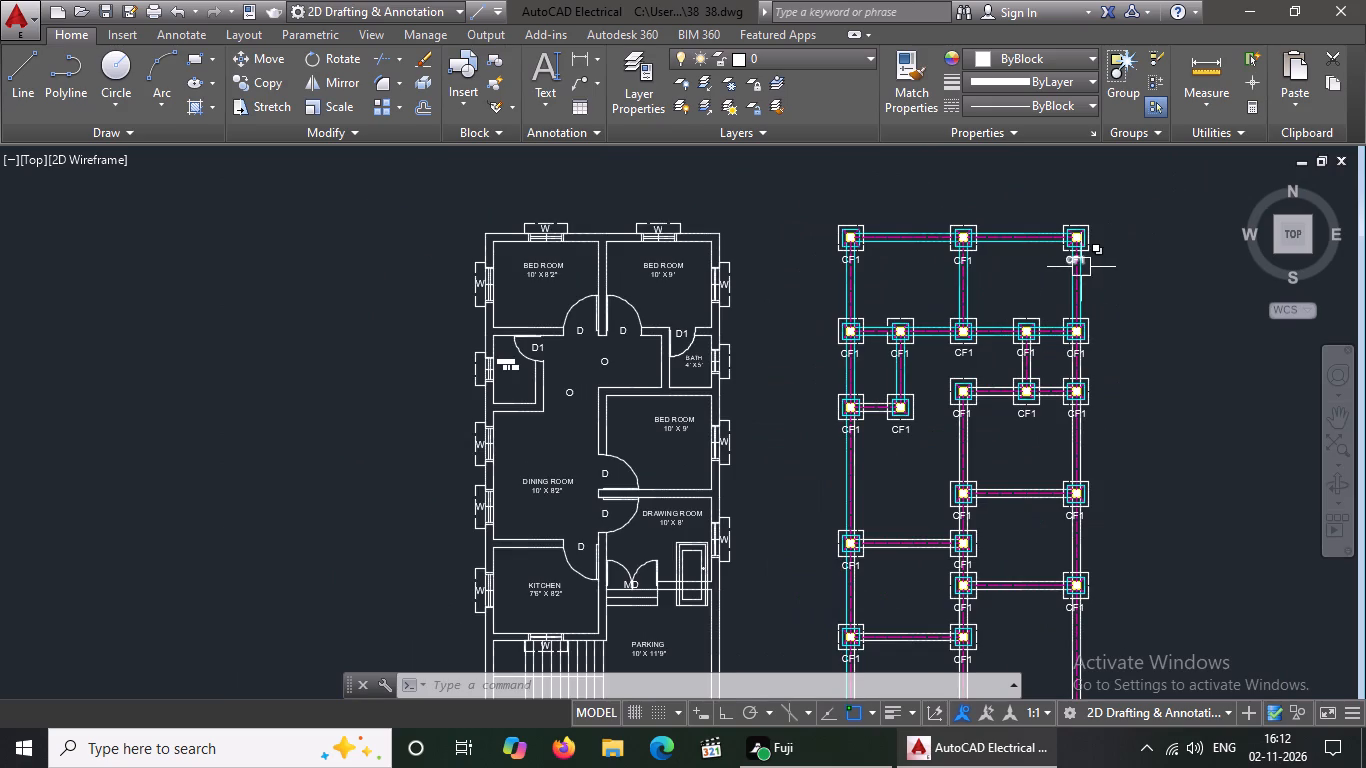
scroll(1079, 269, up, 1)
scroll(1034, 435, up, 2)
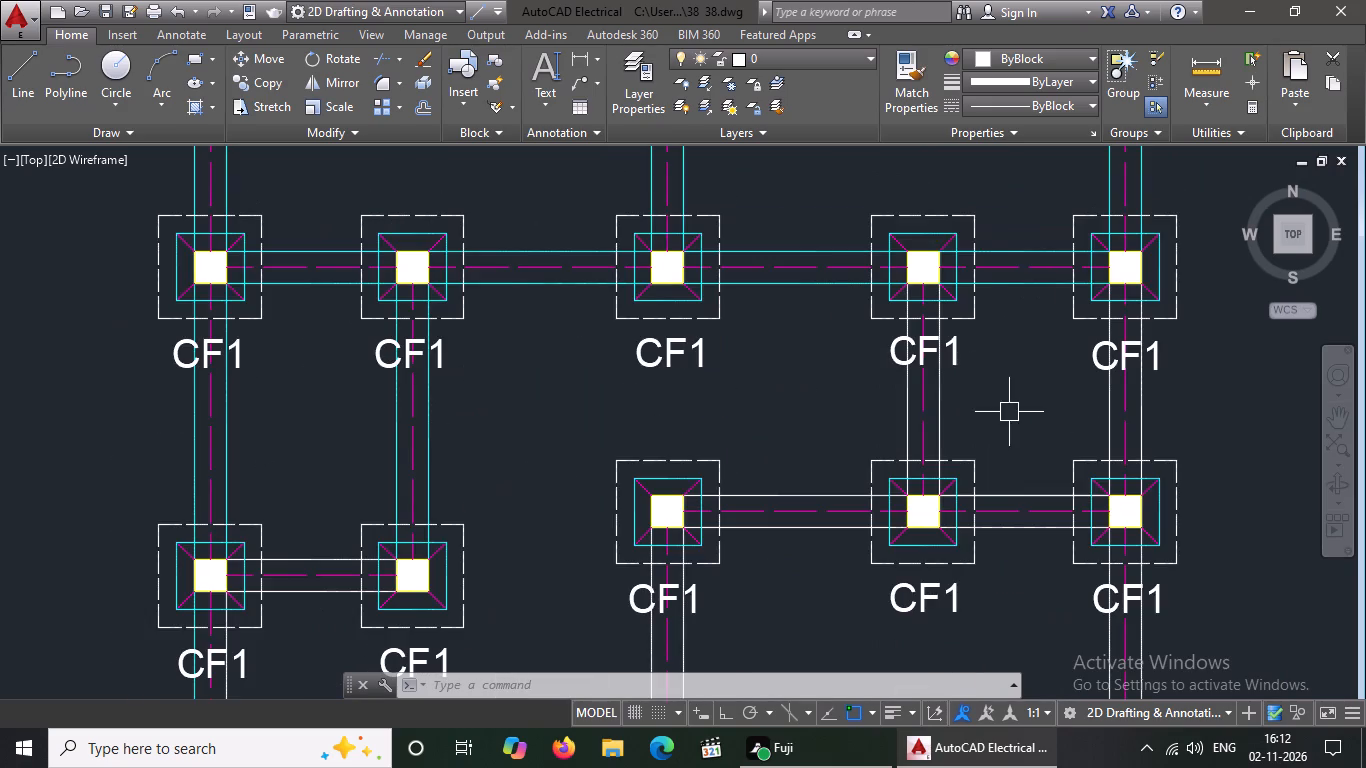
scroll(932, 366, up, 2)
scroll(889, 318, down, 2)
scroll(884, 304, up, 1)
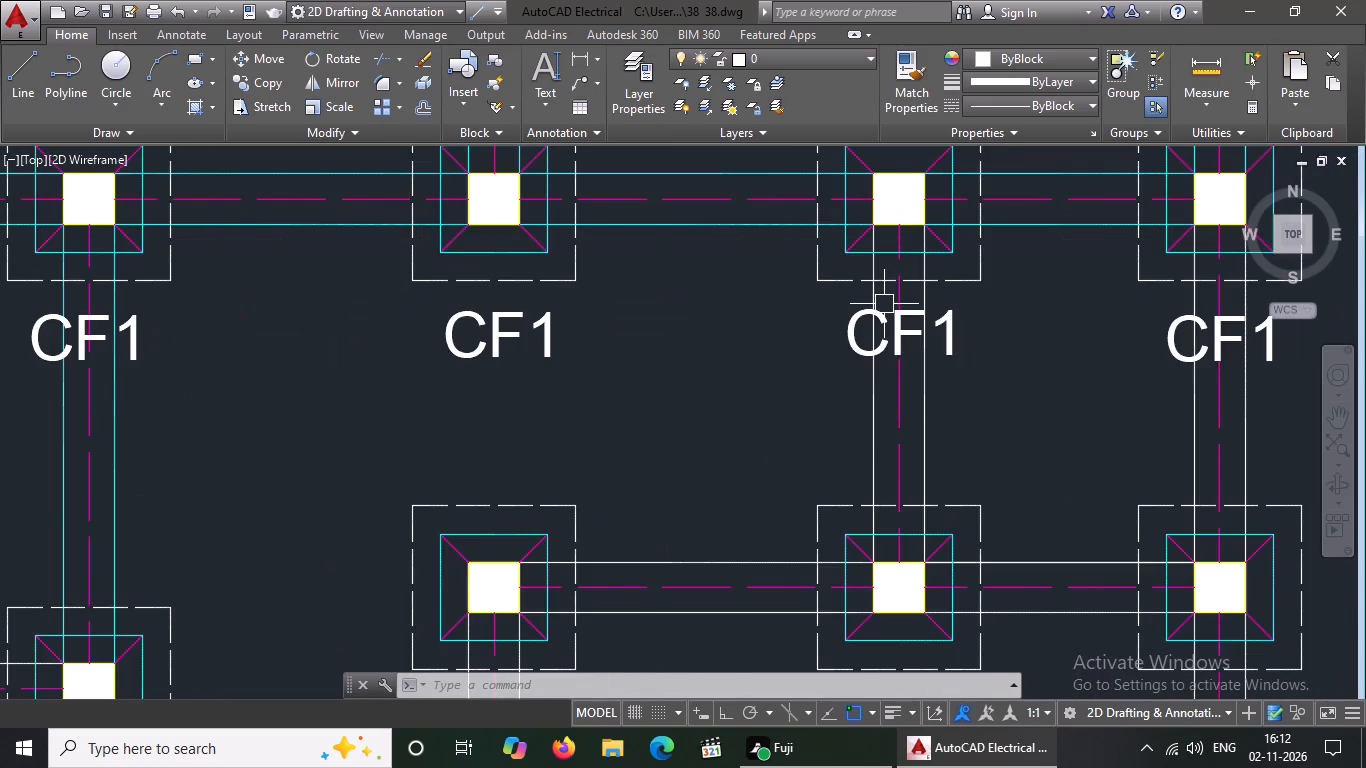
scroll(884, 304, down, 1)
scroll(877, 284, up, 2)
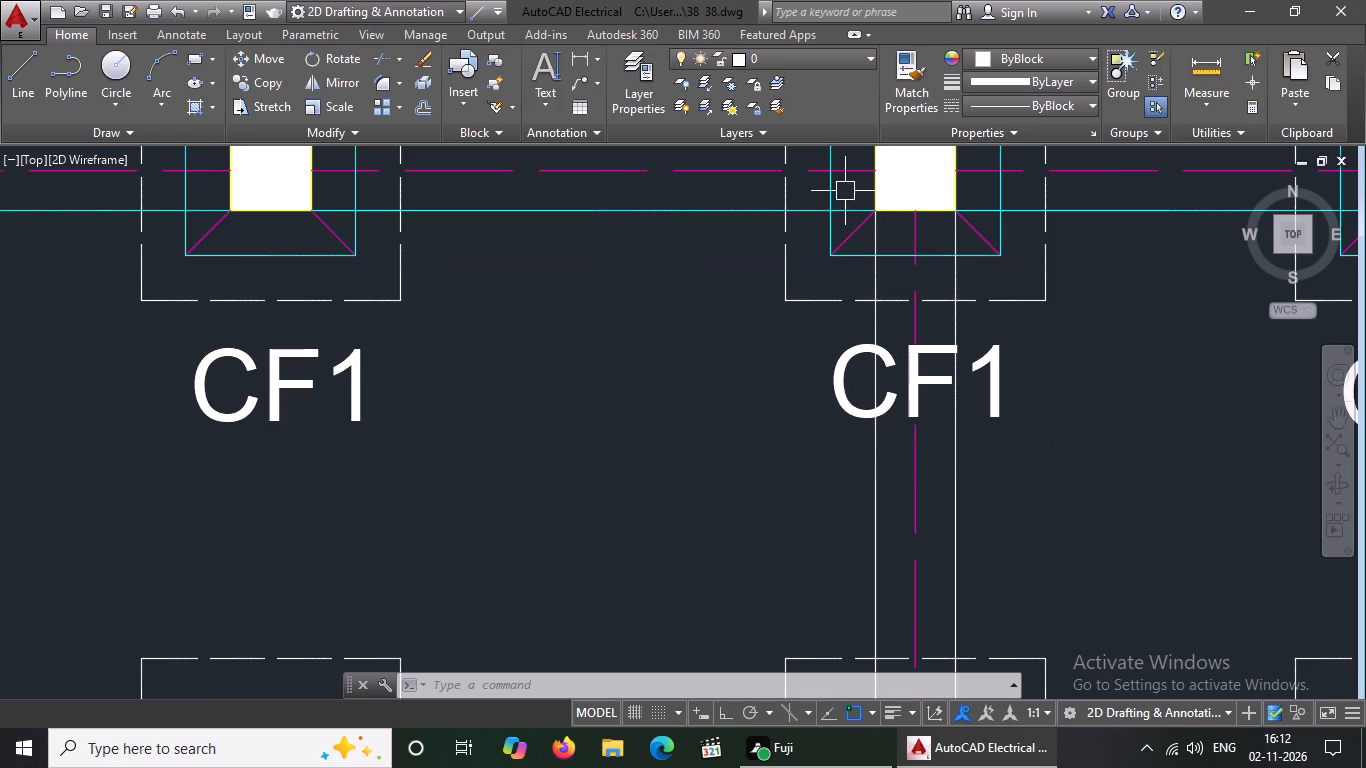
click(850, 191)
scroll(1006, 579, down, 2)
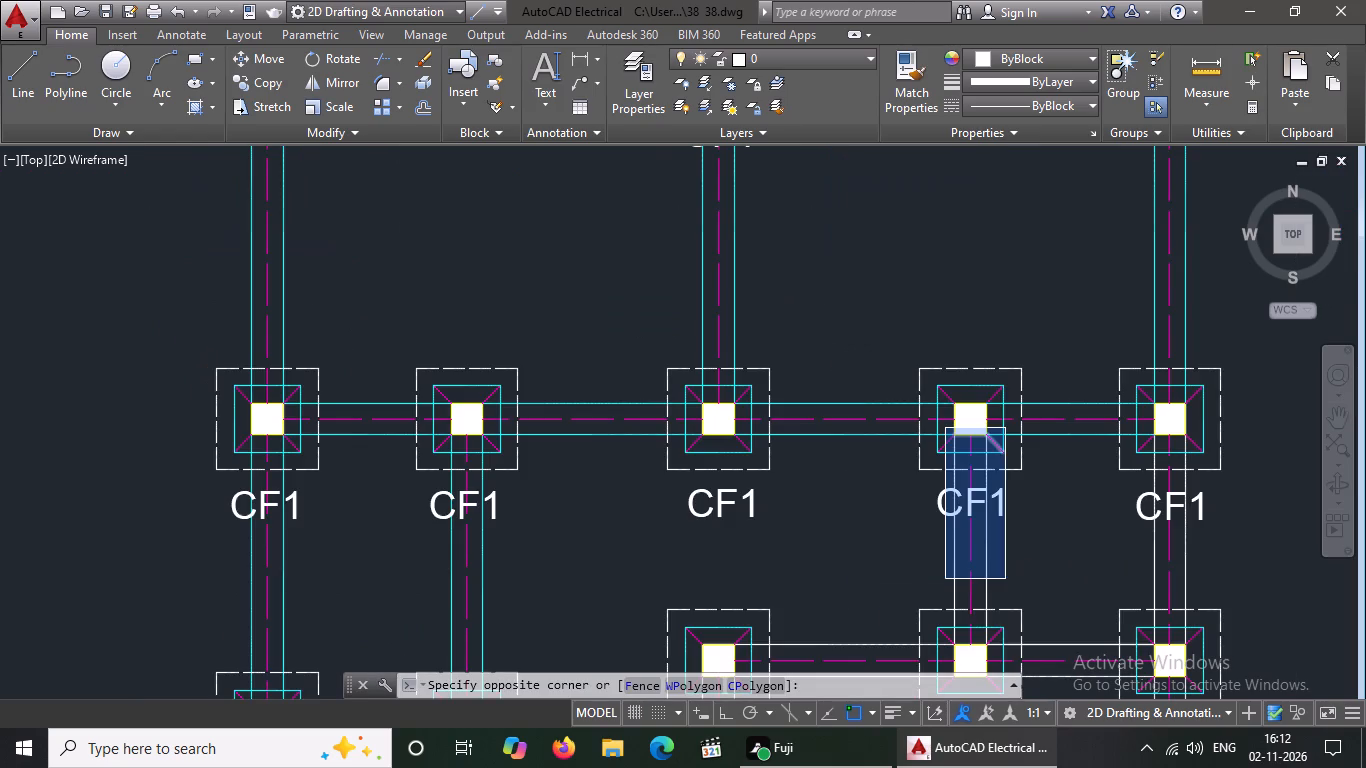
scroll(1014, 611, down, 2)
scroll(1030, 611, up, 2)
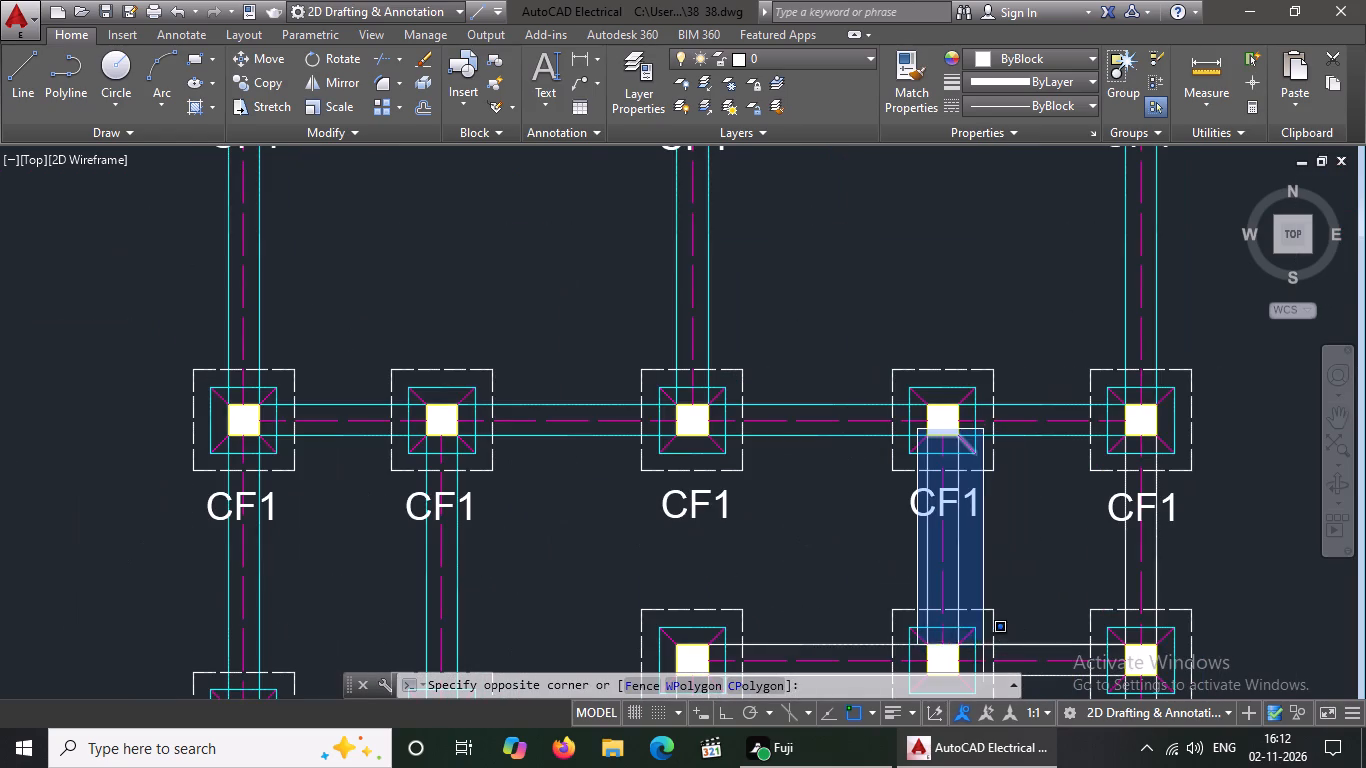
click(966, 651)
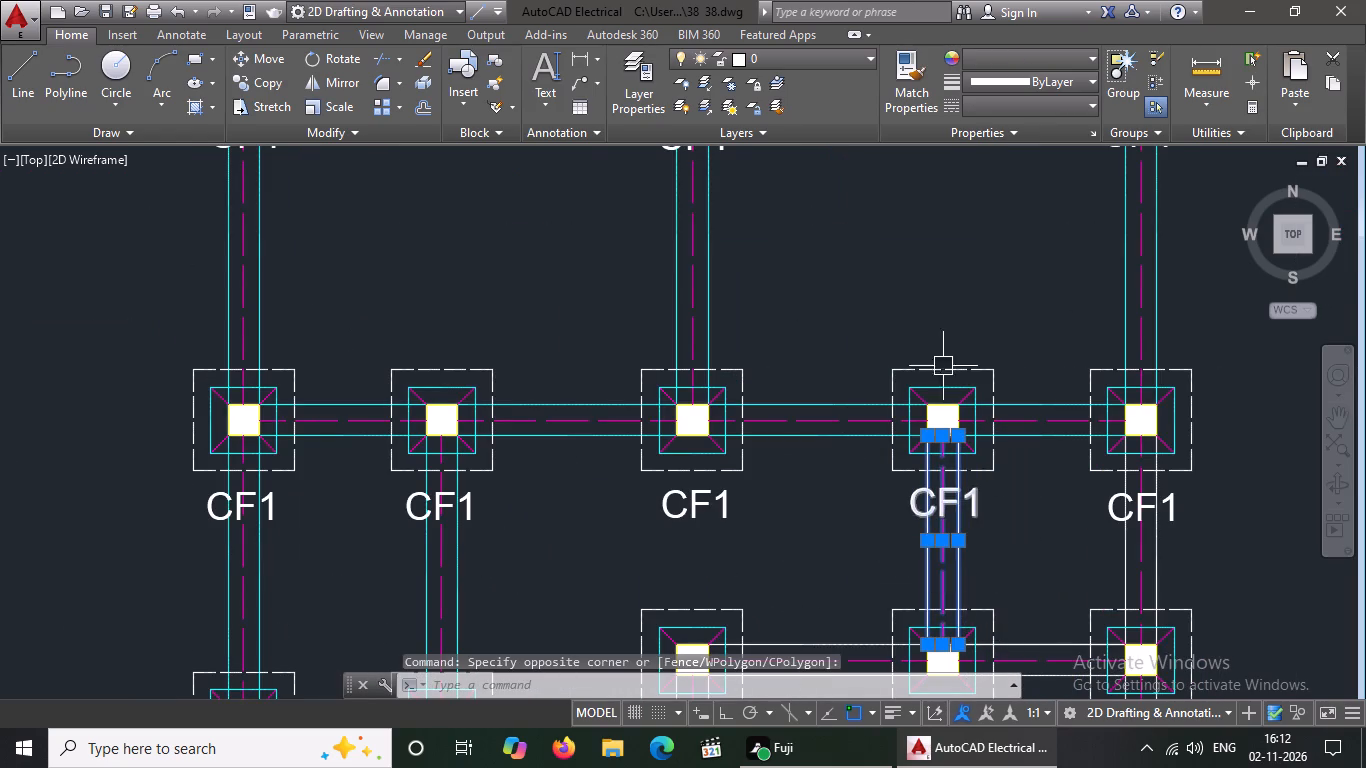
click(266, 78)
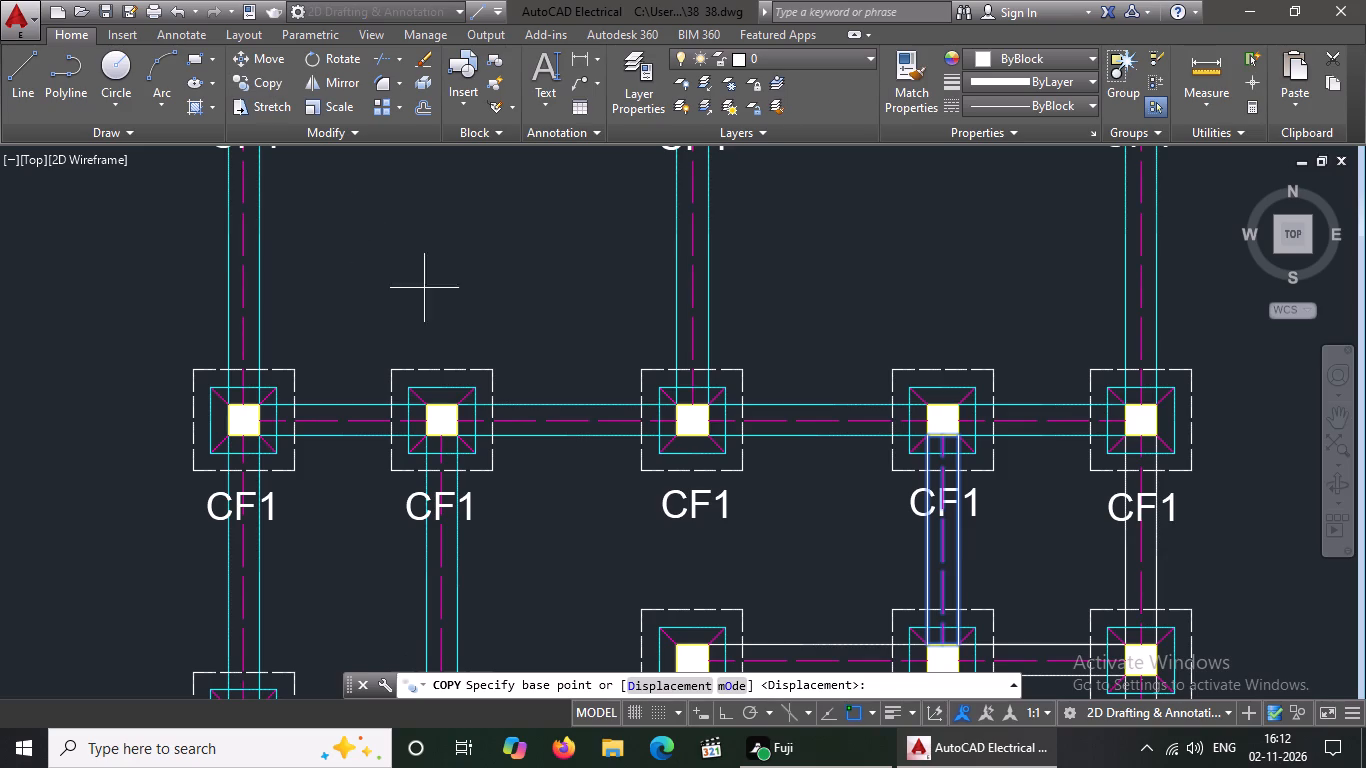
scroll(962, 437, up, 2)
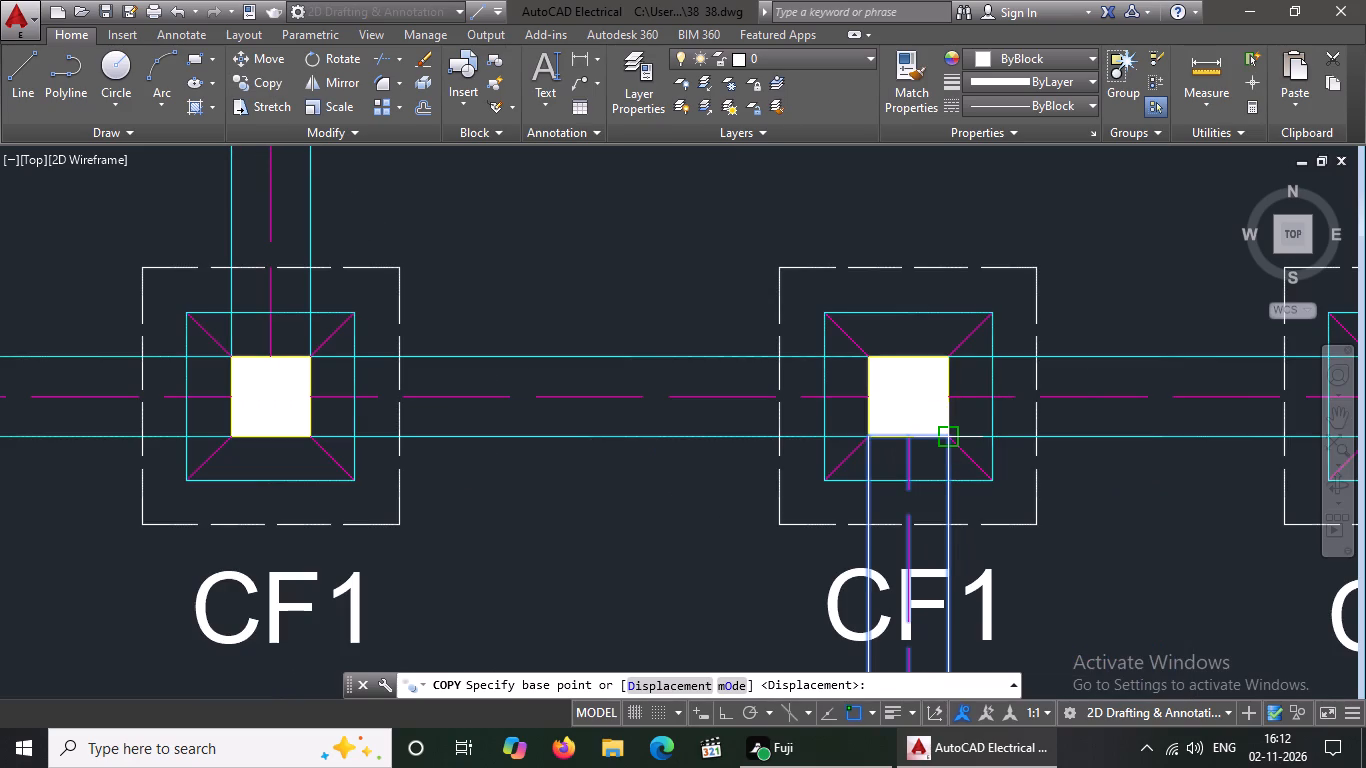
click(948, 437)
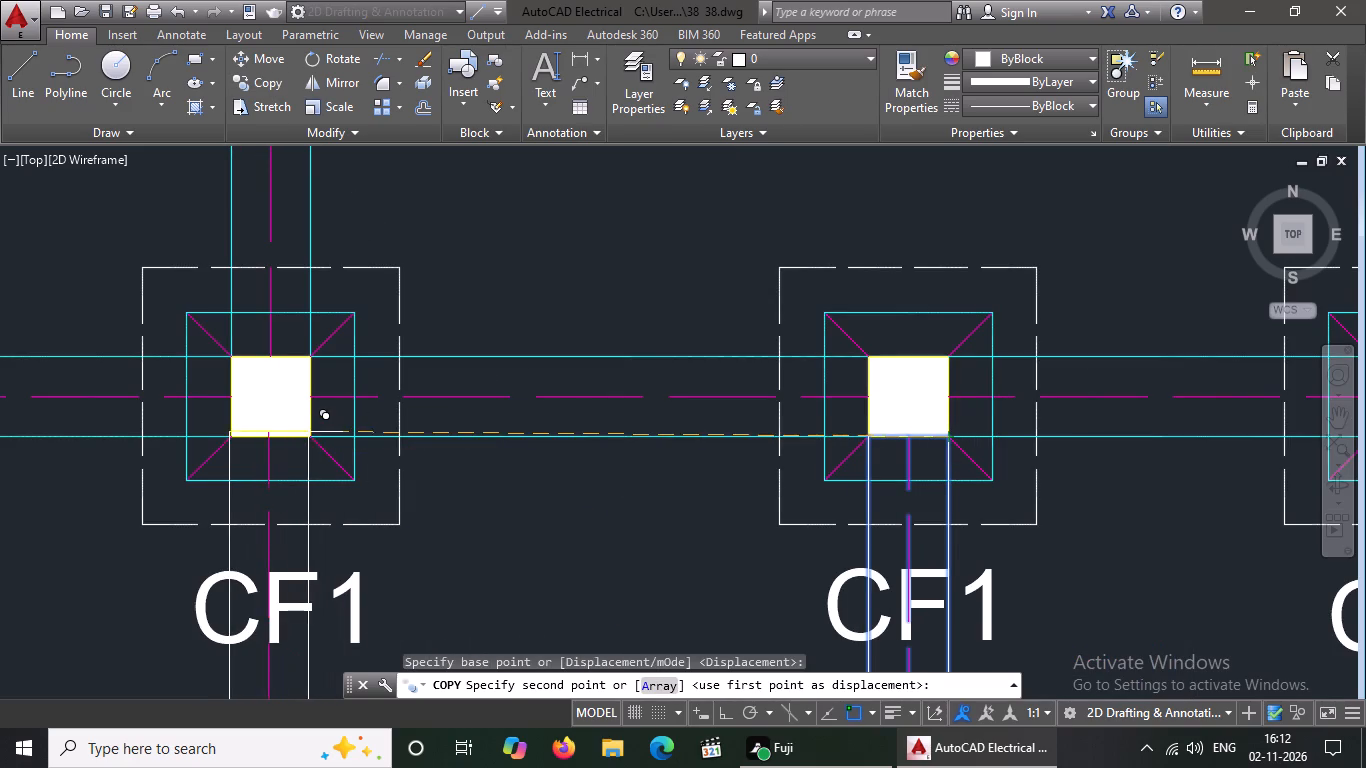
click(311, 438)
scroll(400, 347, down, 2)
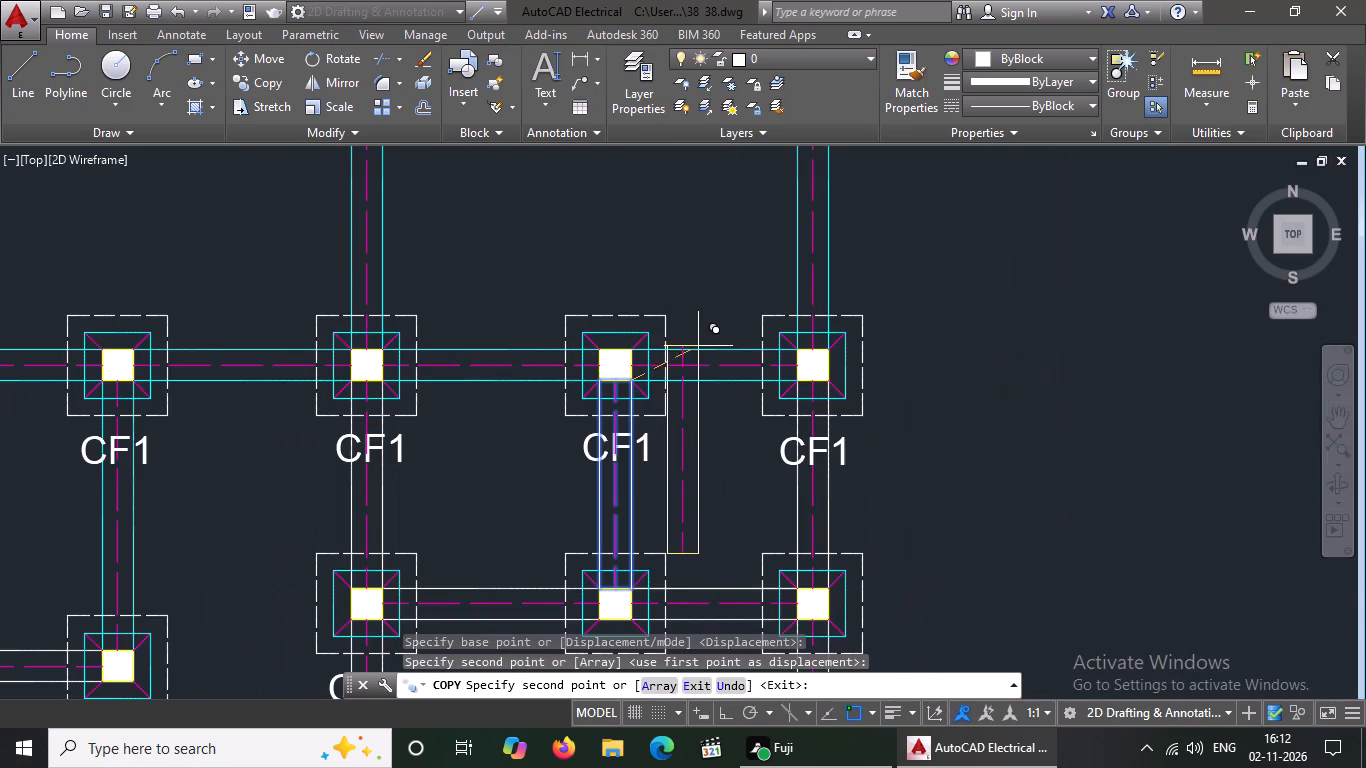
key(Escape)
Recolour both white side lines of the copied beam below the second row's middle footing cyan.
scroll(851, 232, down, 1)
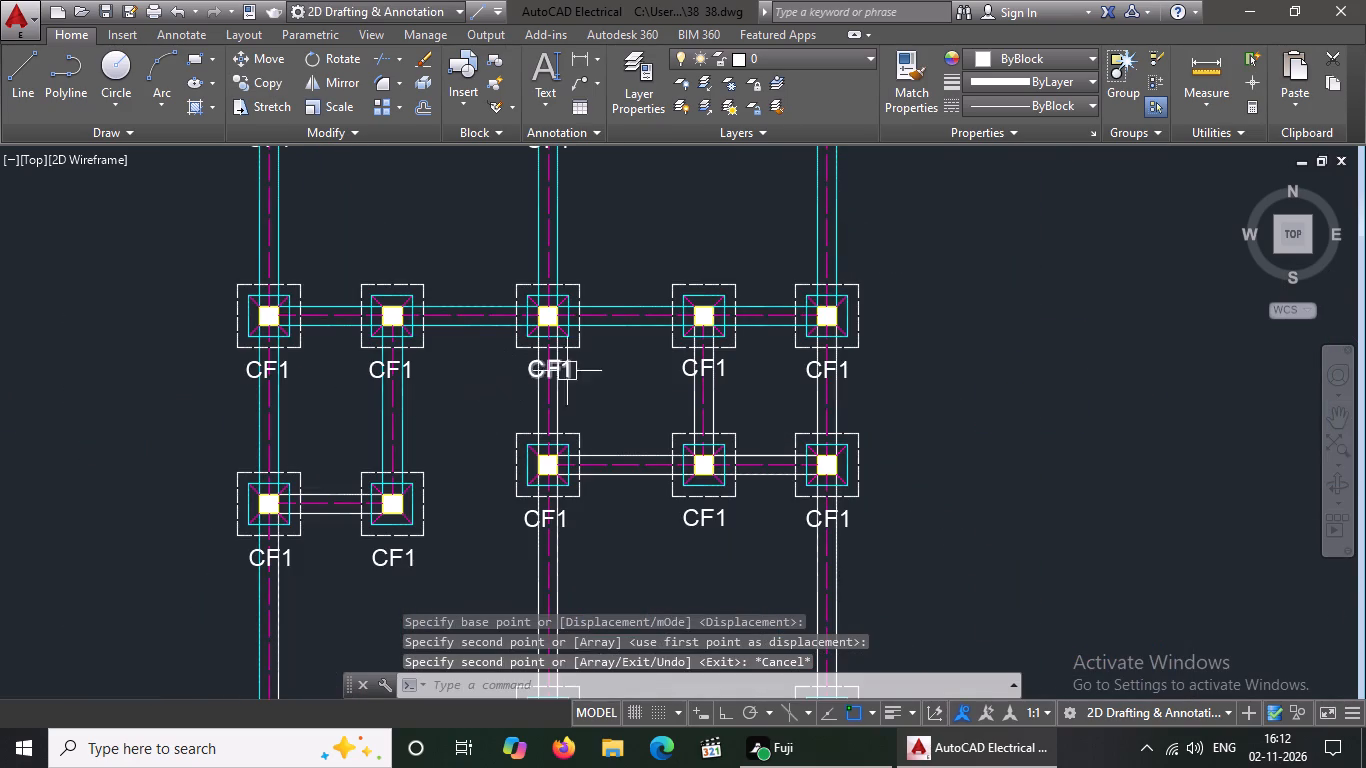
scroll(507, 402, up, 1)
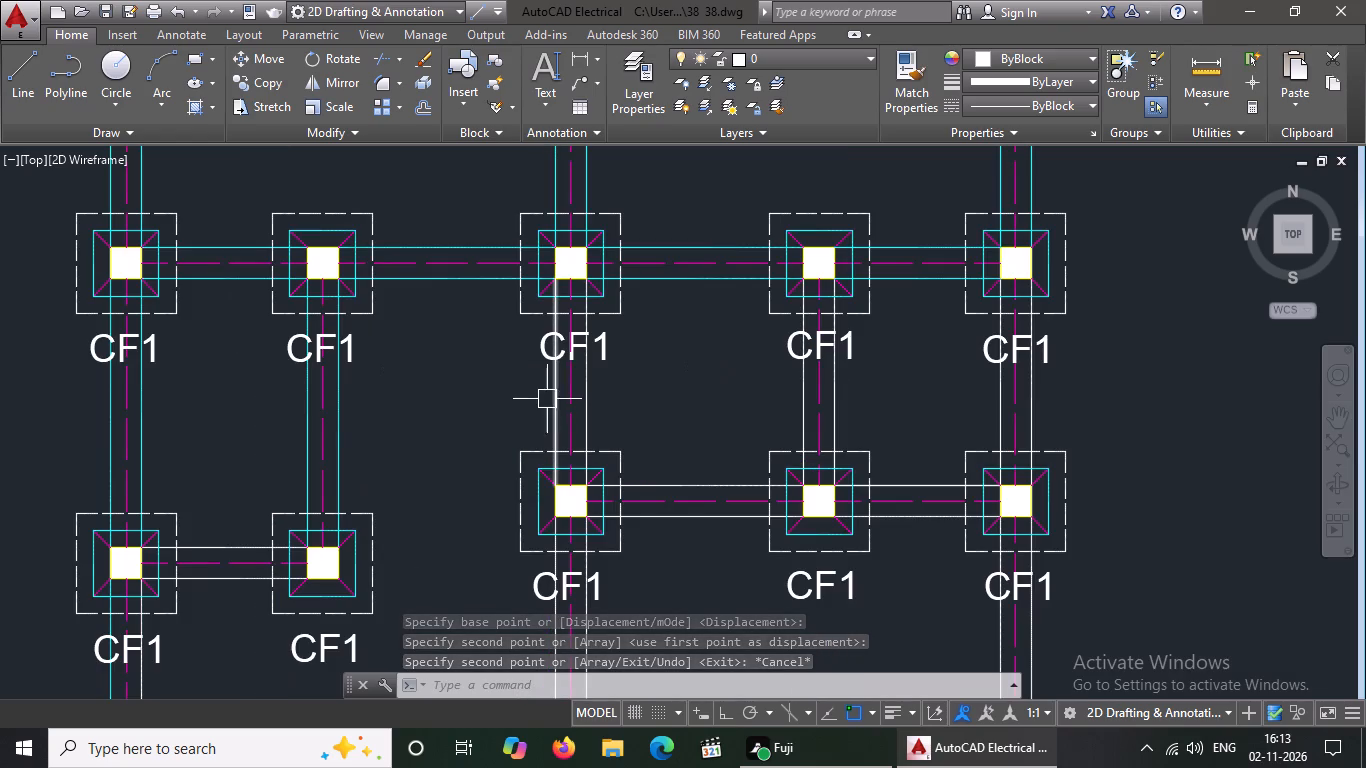
click(554, 395)
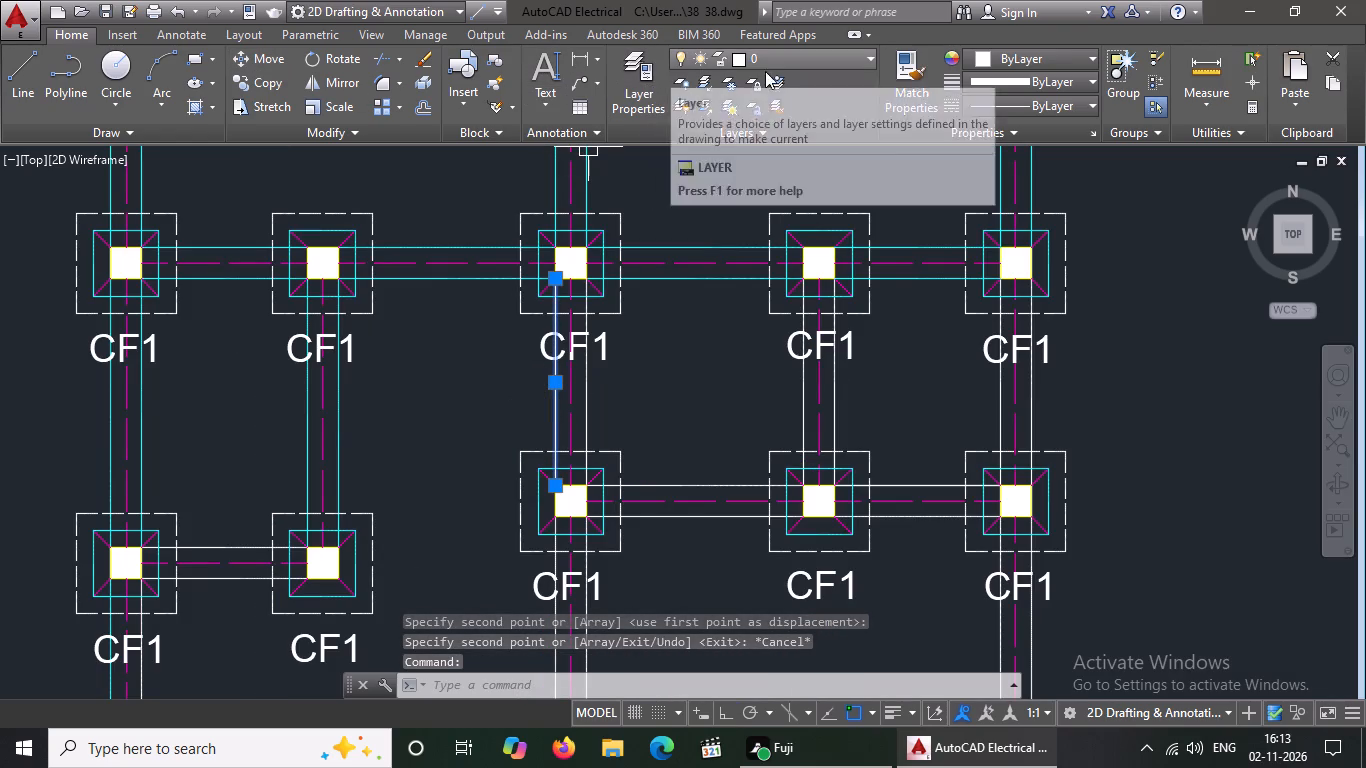
click(1035, 56)
click(1037, 265)
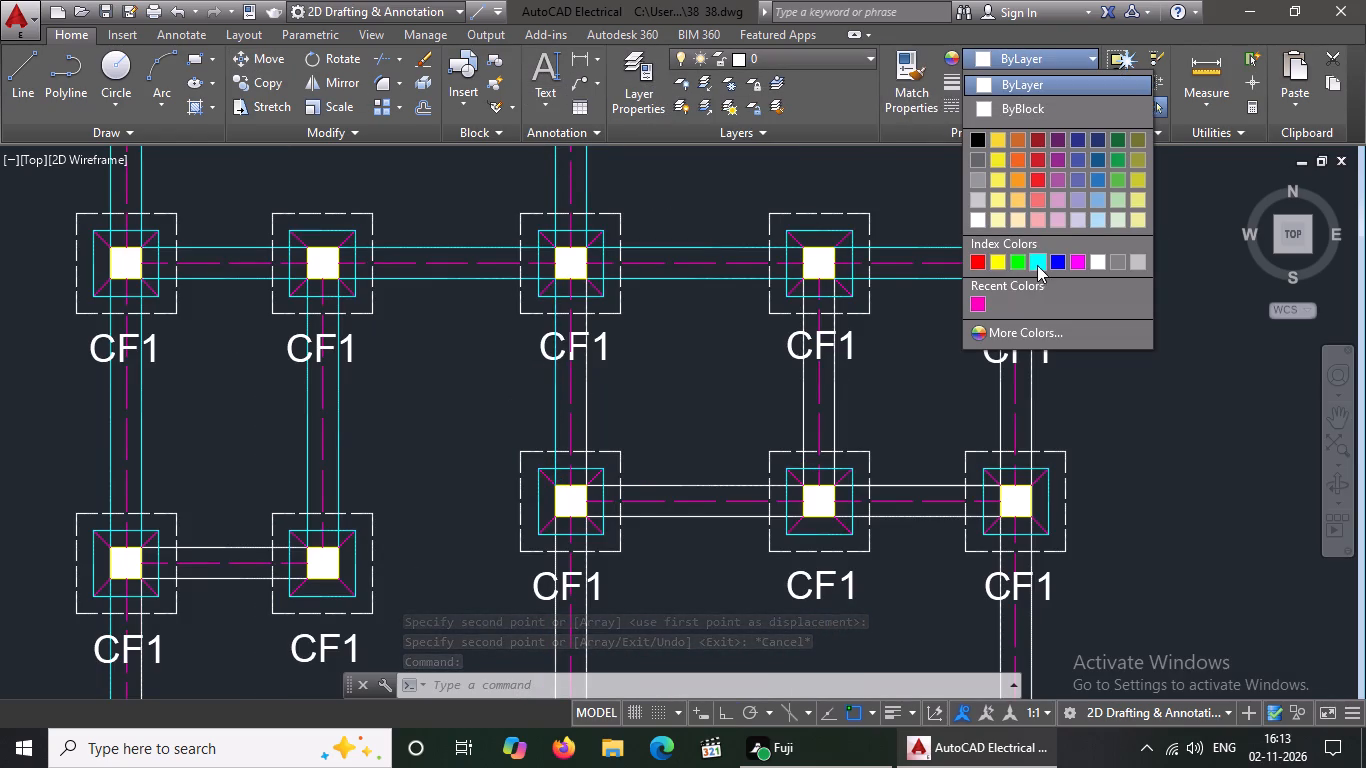
key(Escape)
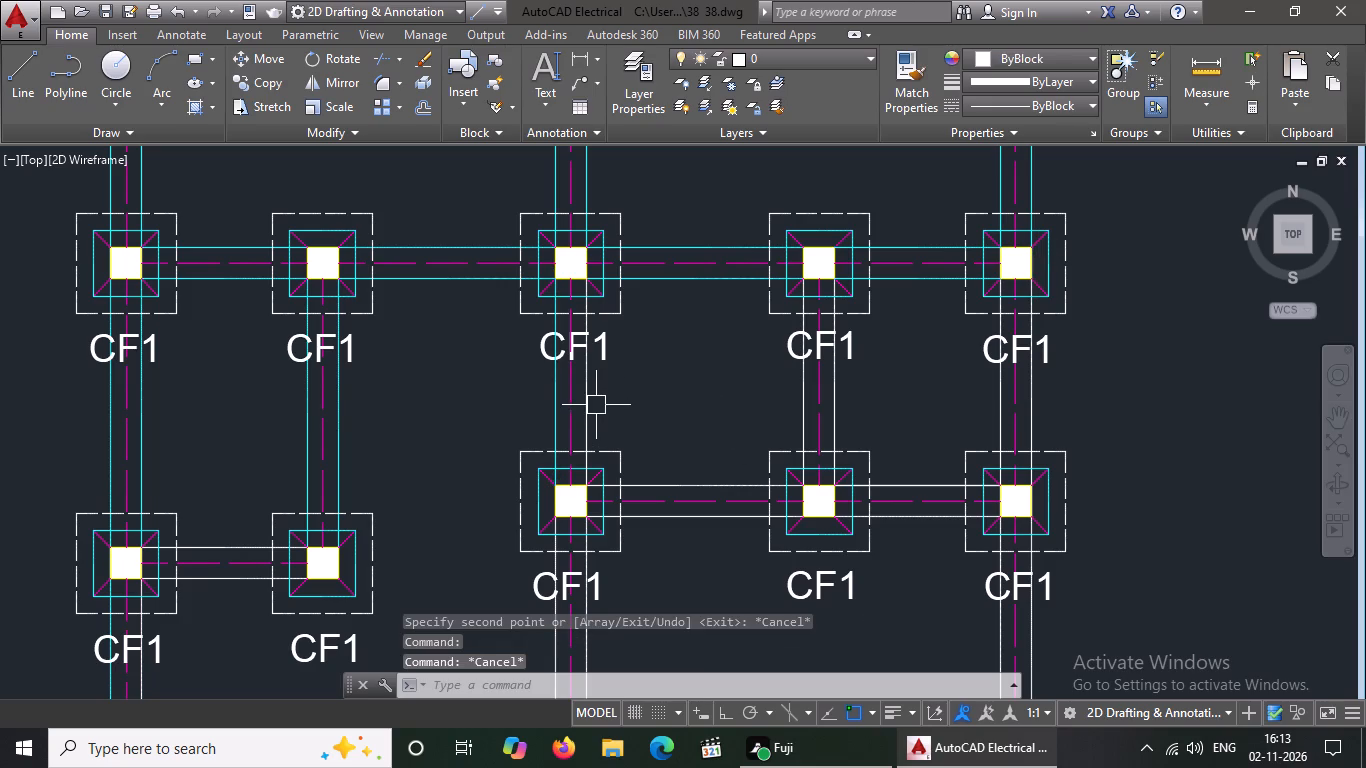
click(593, 406)
click(1009, 48)
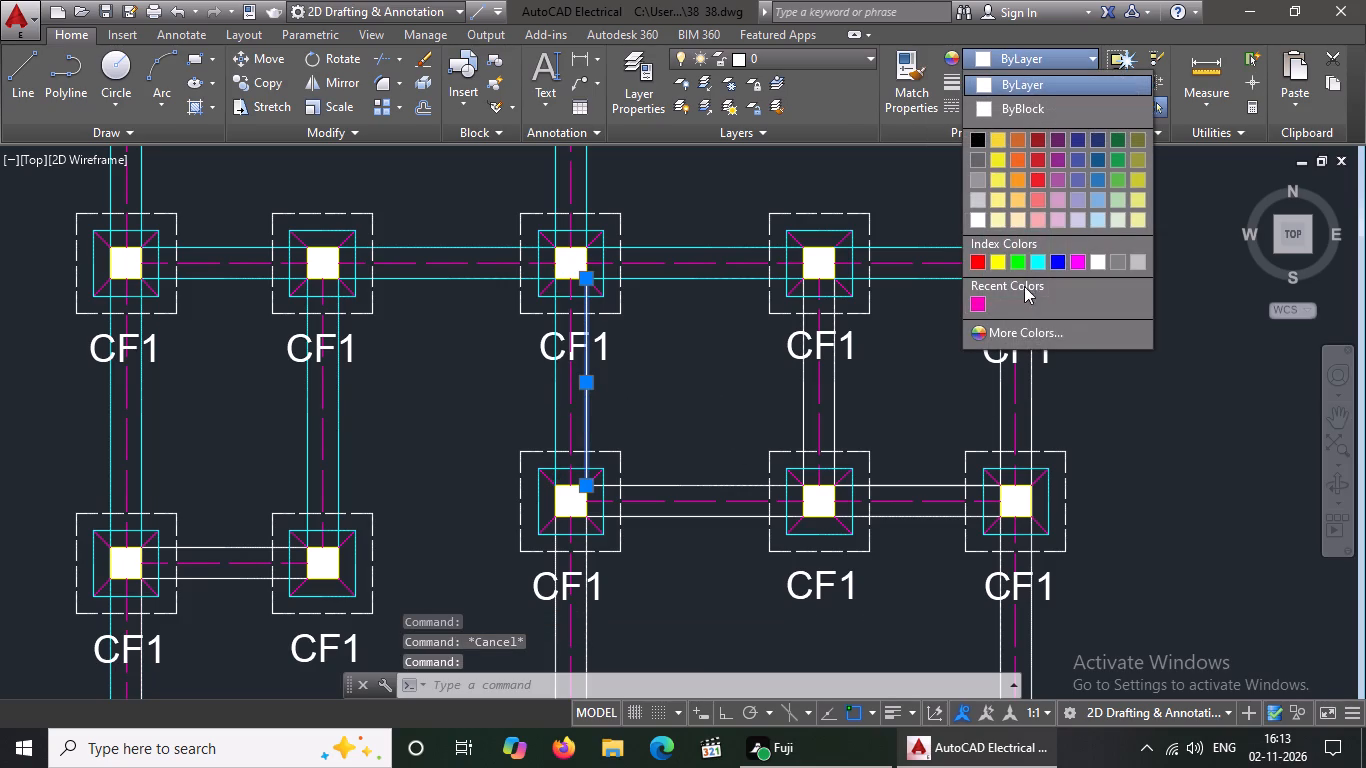
click(1032, 260)
key(Escape)
Recolour both white side lines of the vertical beam below the second row's fourth footing cyan.
click(798, 398)
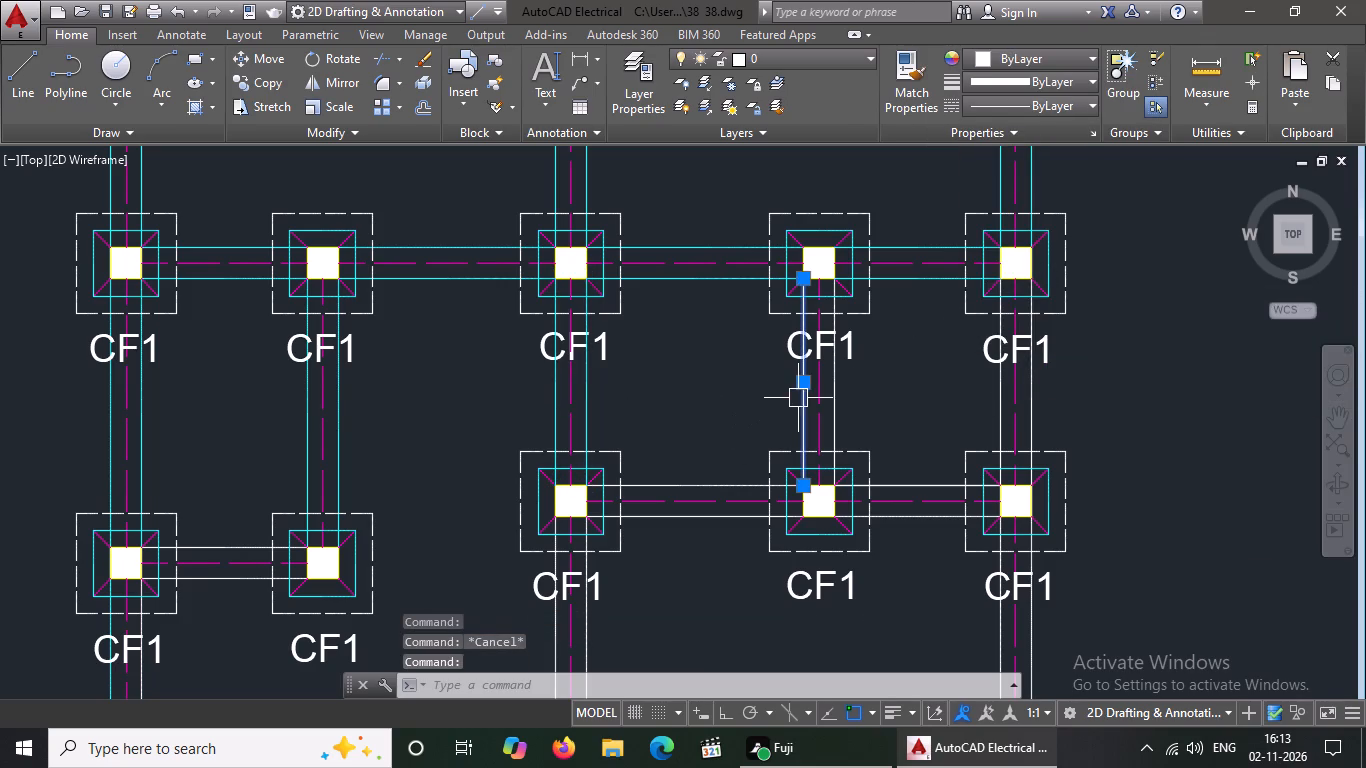
click(999, 62)
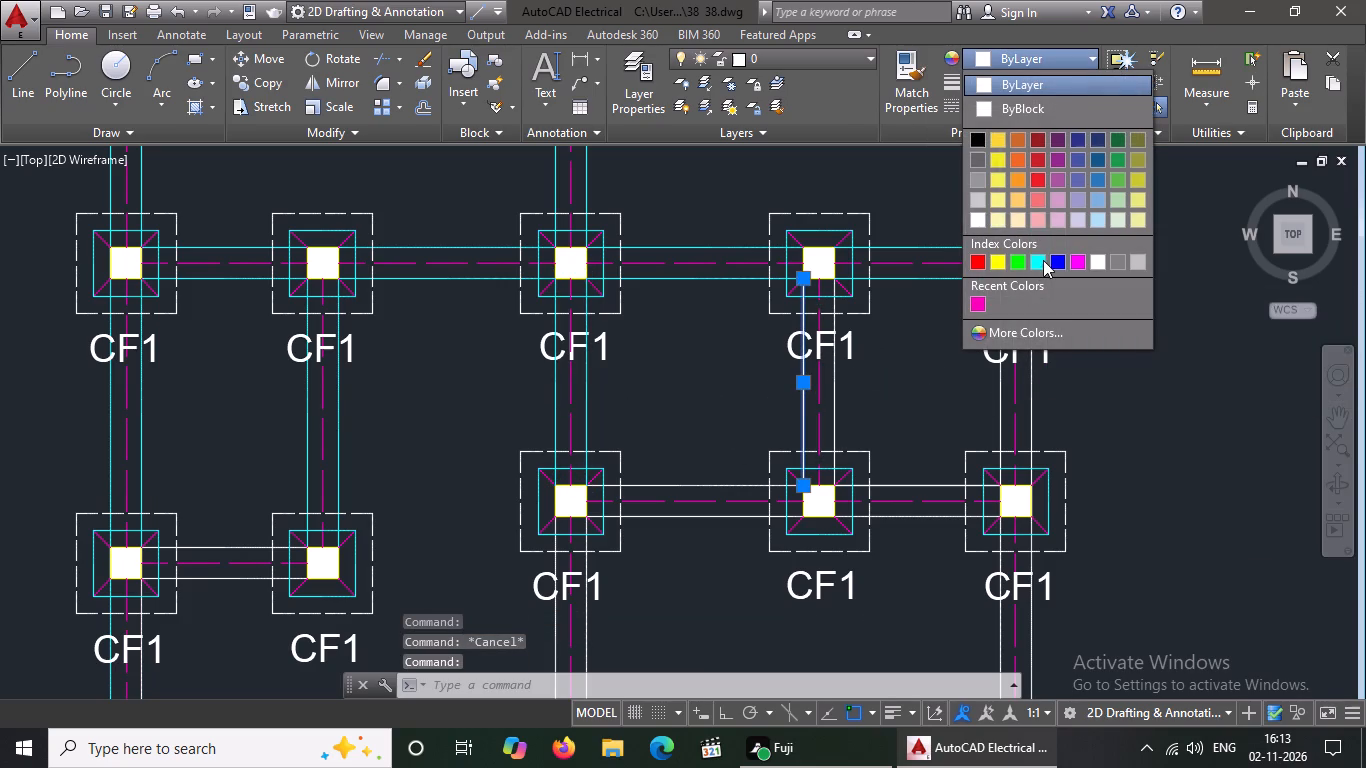
click(1043, 260)
key(Escape)
key(Escape)
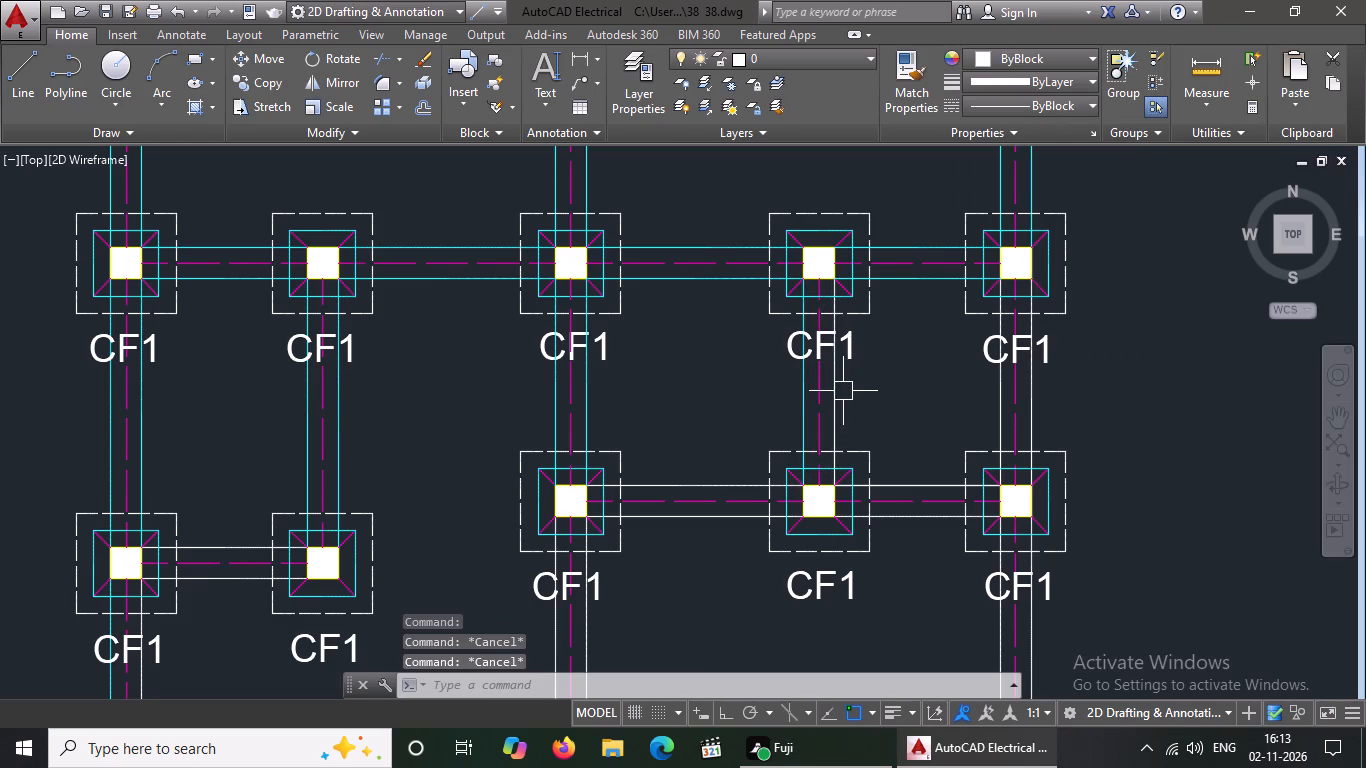
click(839, 399)
click(1032, 62)
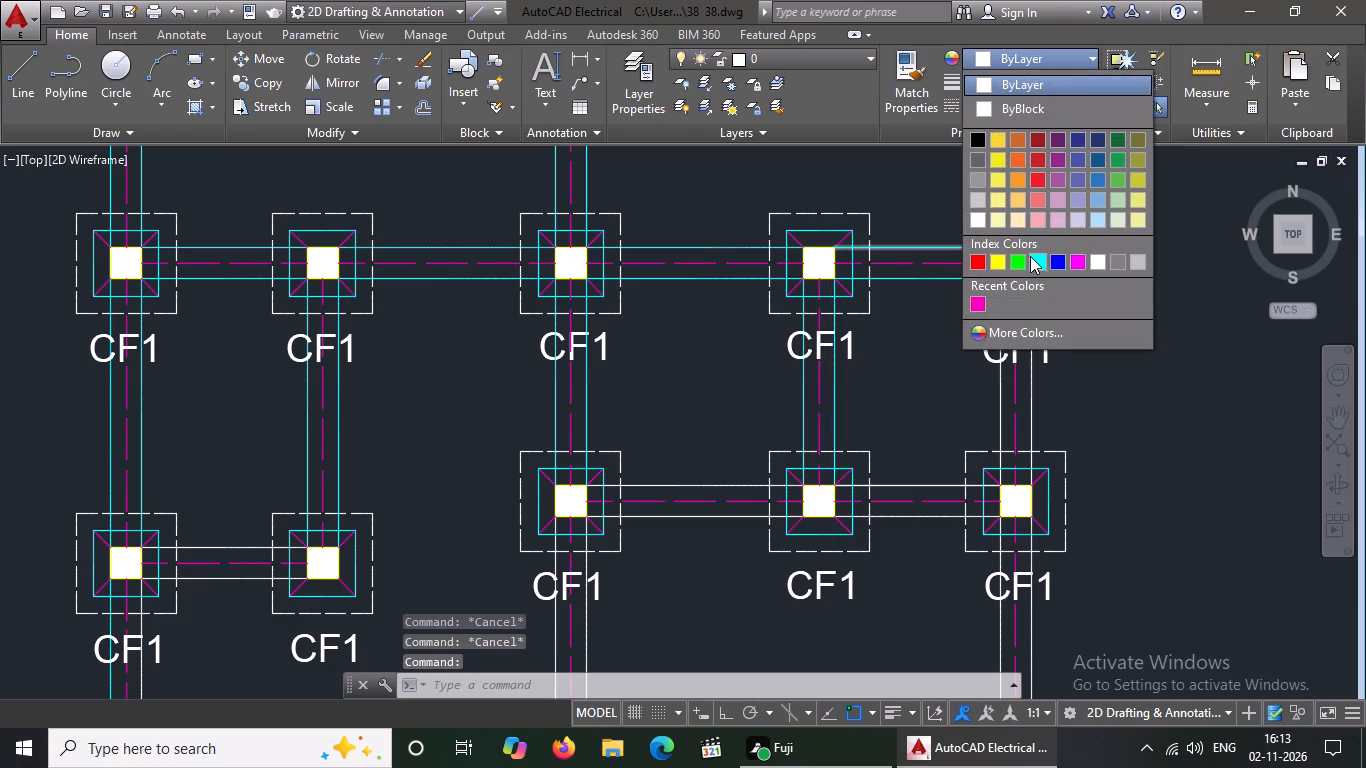
click(1031, 260)
key(Escape)
Recolour both white side lines of the rightmost vertical beam directly below the second footing row cyan.
click(1005, 376)
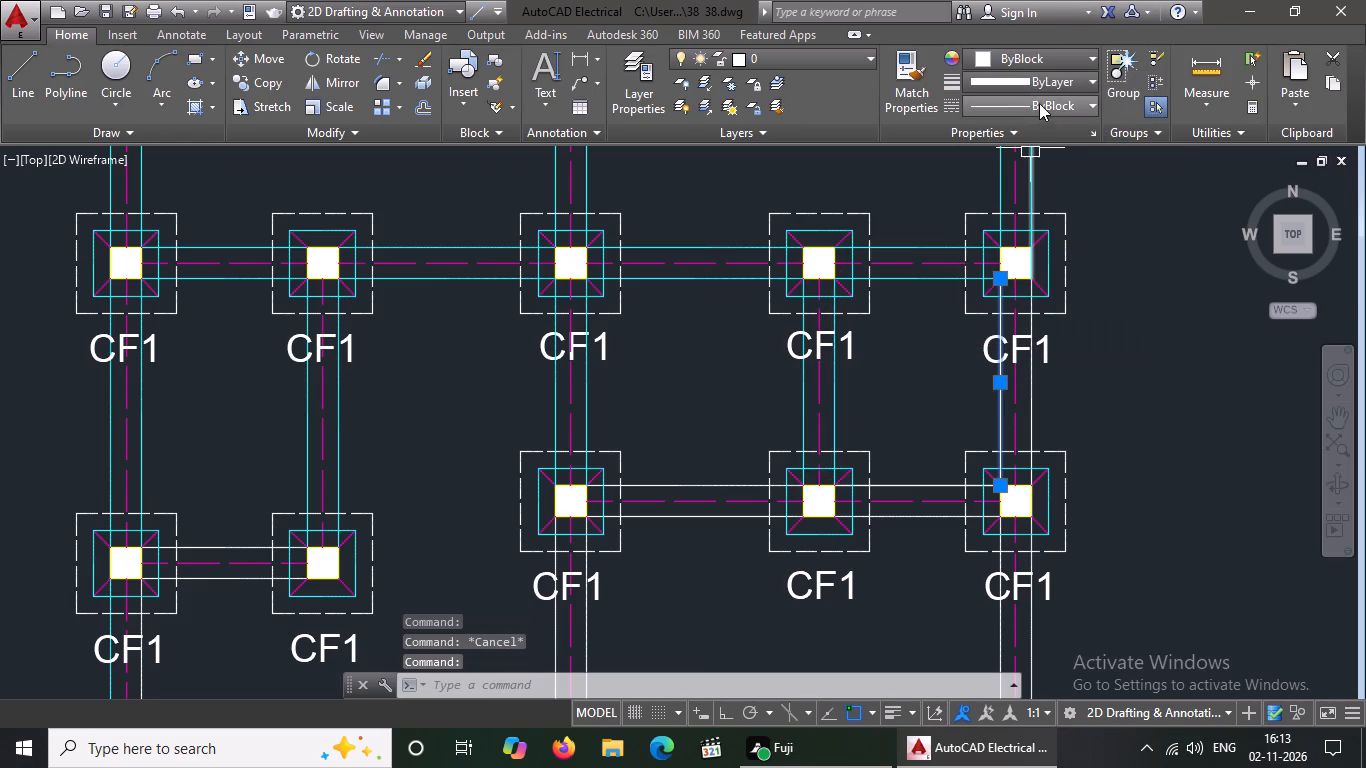
click(1005, 65)
click(1036, 257)
key(Escape)
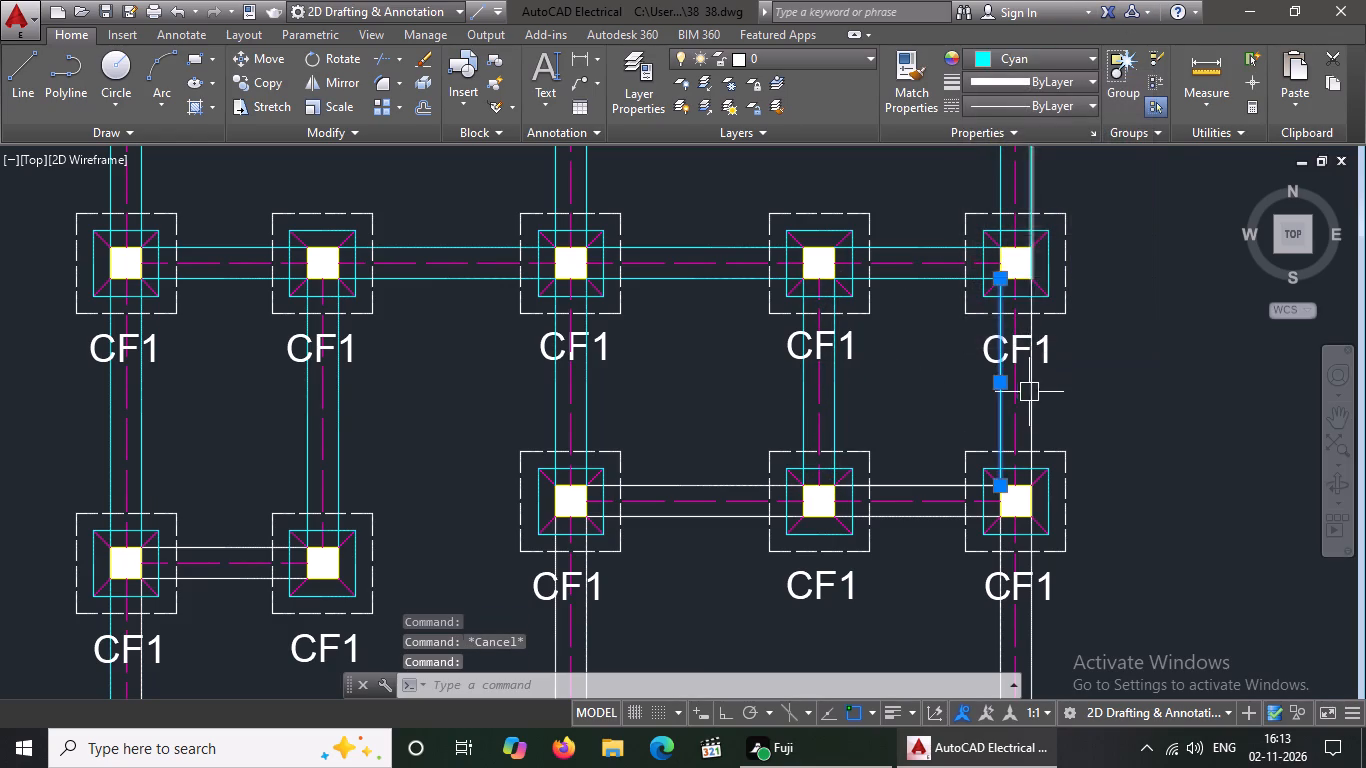
click(1027, 398)
click(1035, 56)
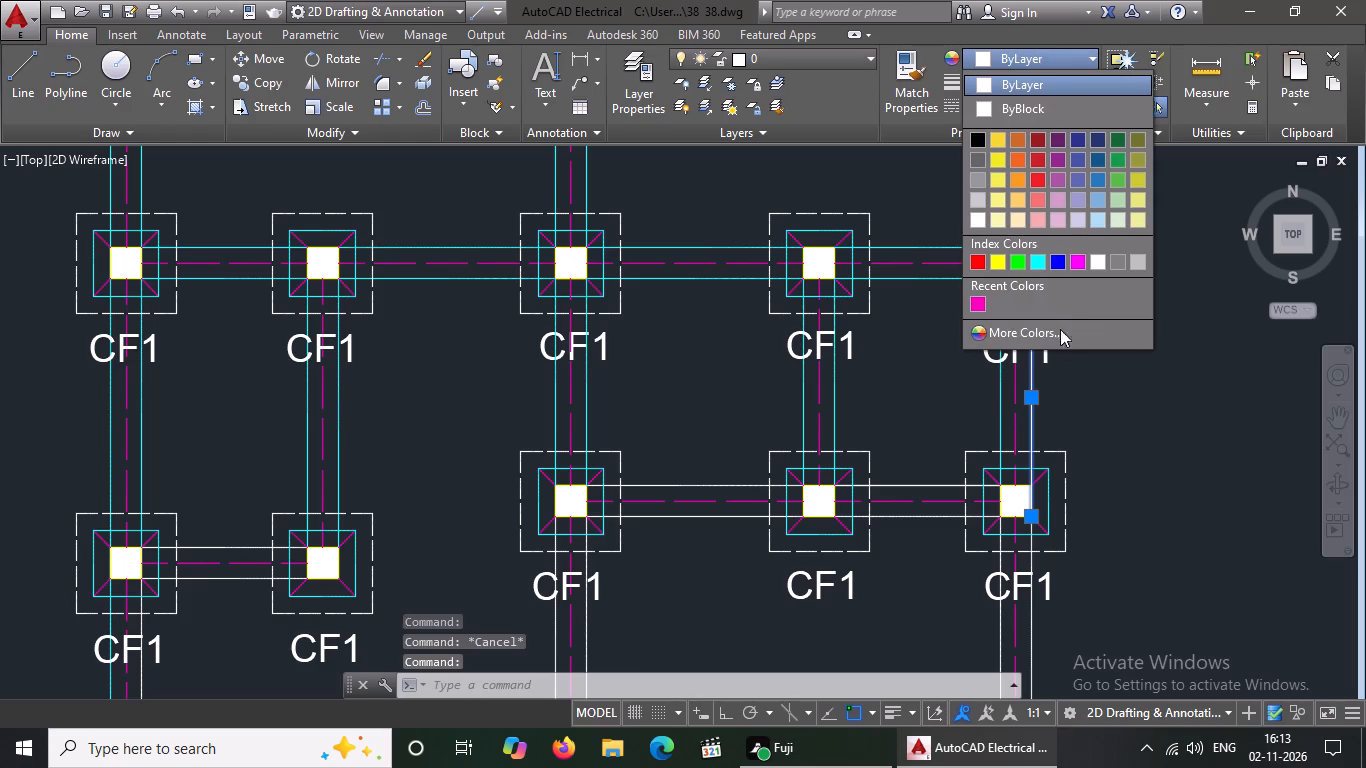
click(1033, 262)
key(Escape)
Recolour the white side lines of the horizontal beam running through the three-footing row cyan, across both of its bays.
scroll(1036, 268, down, 2)
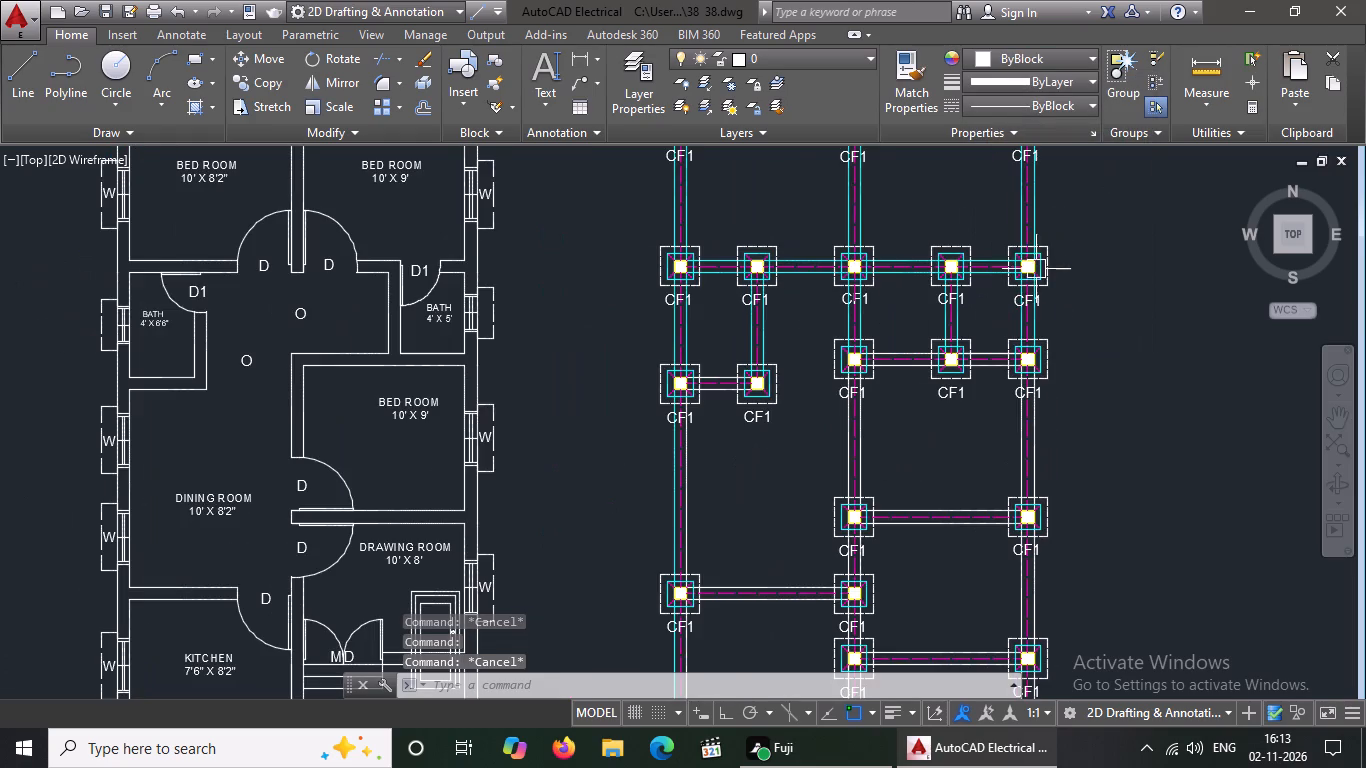
scroll(899, 375, up, 2)
click(916, 317)
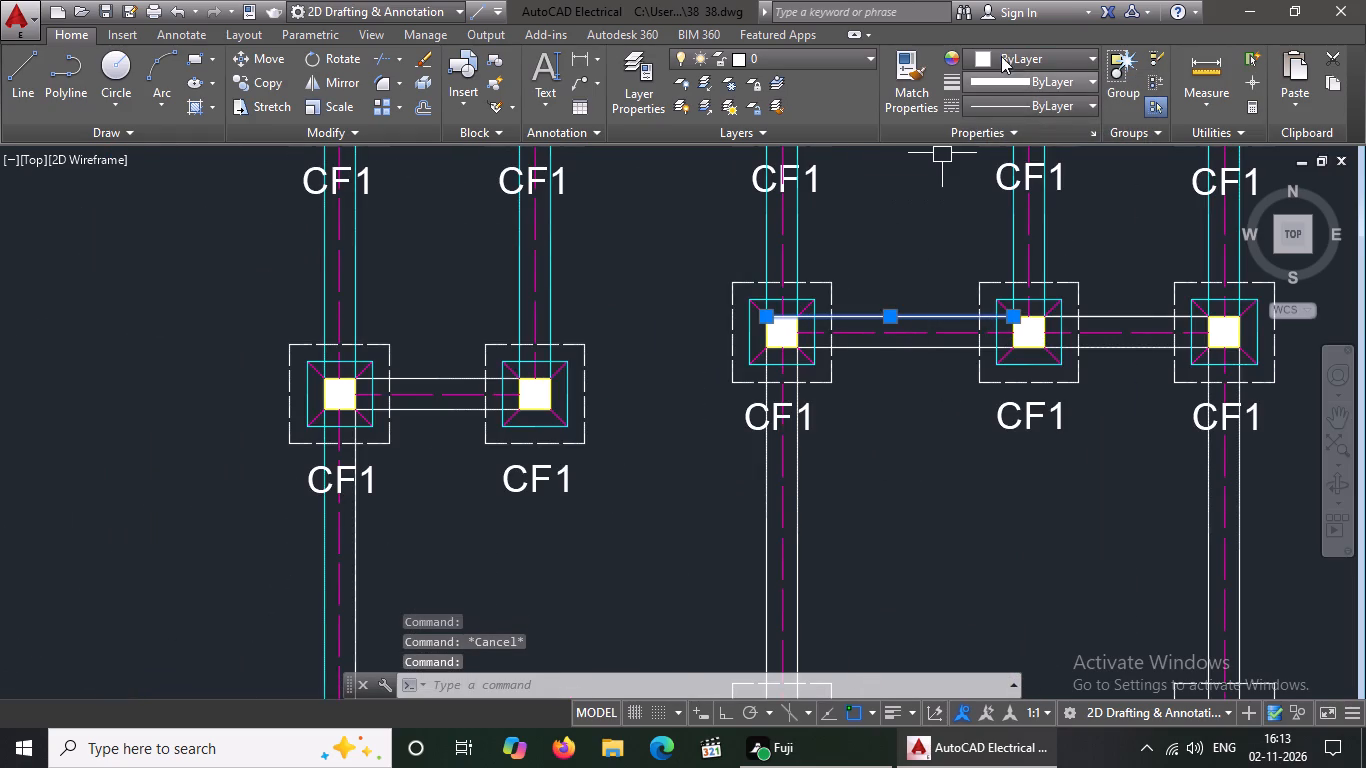
click(1001, 55)
click(1033, 256)
key(Escape)
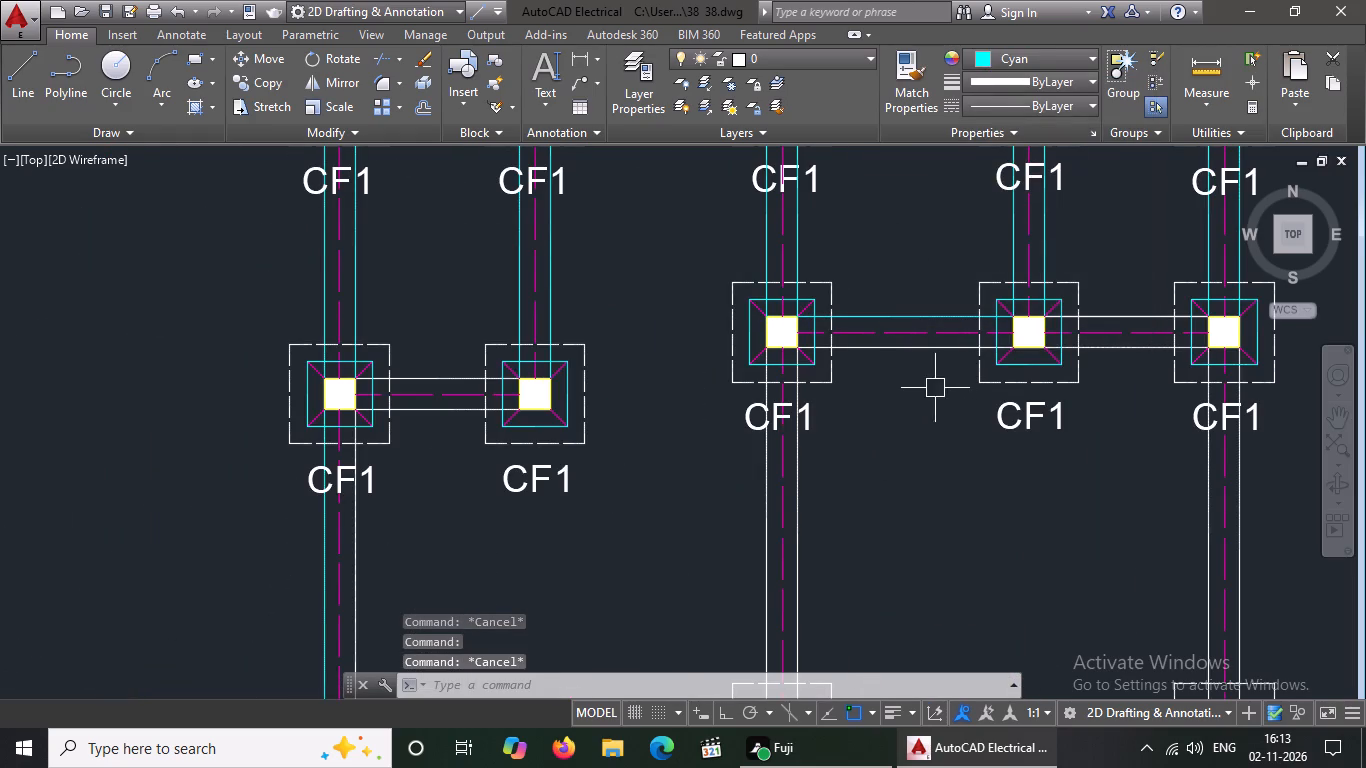
click(928, 346)
click(1048, 62)
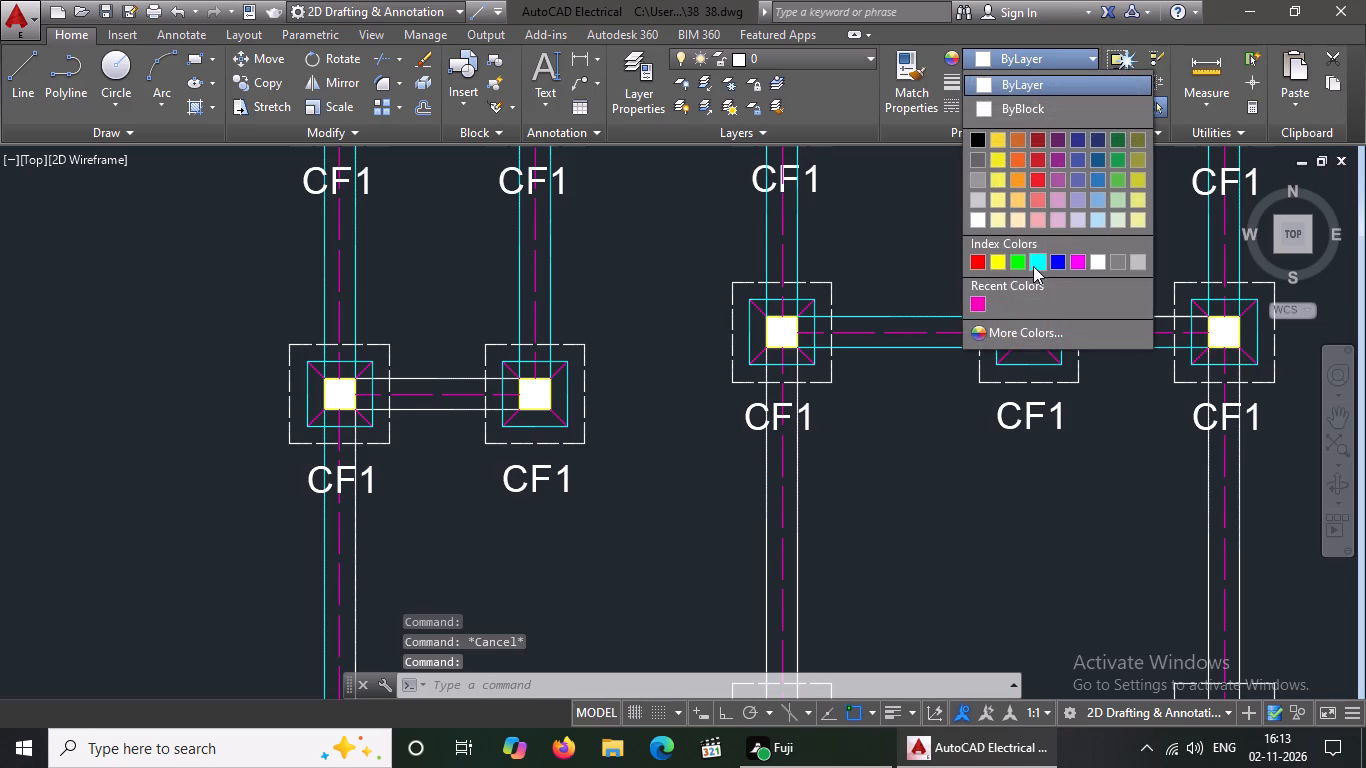
click(1033, 266)
key(Escape)
click(1120, 311)
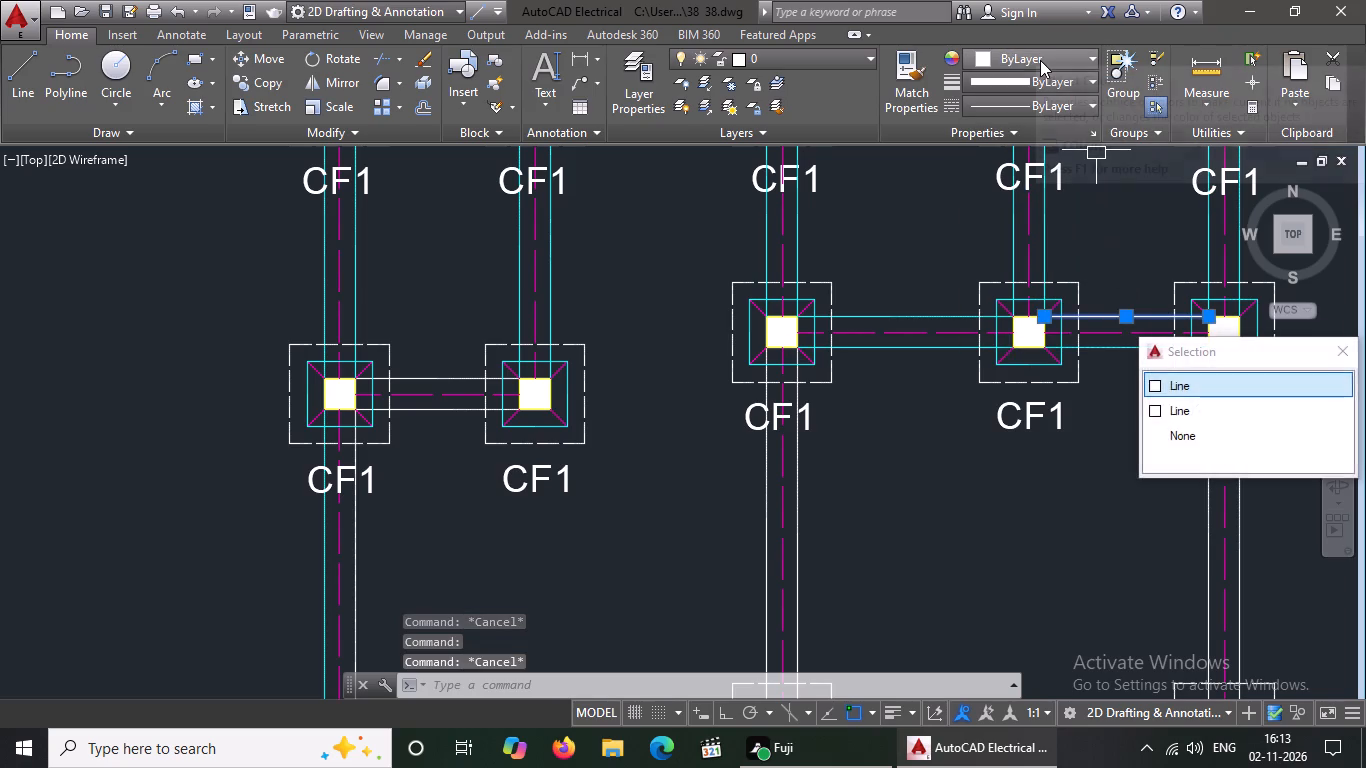
click(1040, 60)
click(1035, 260)
key(Escape)
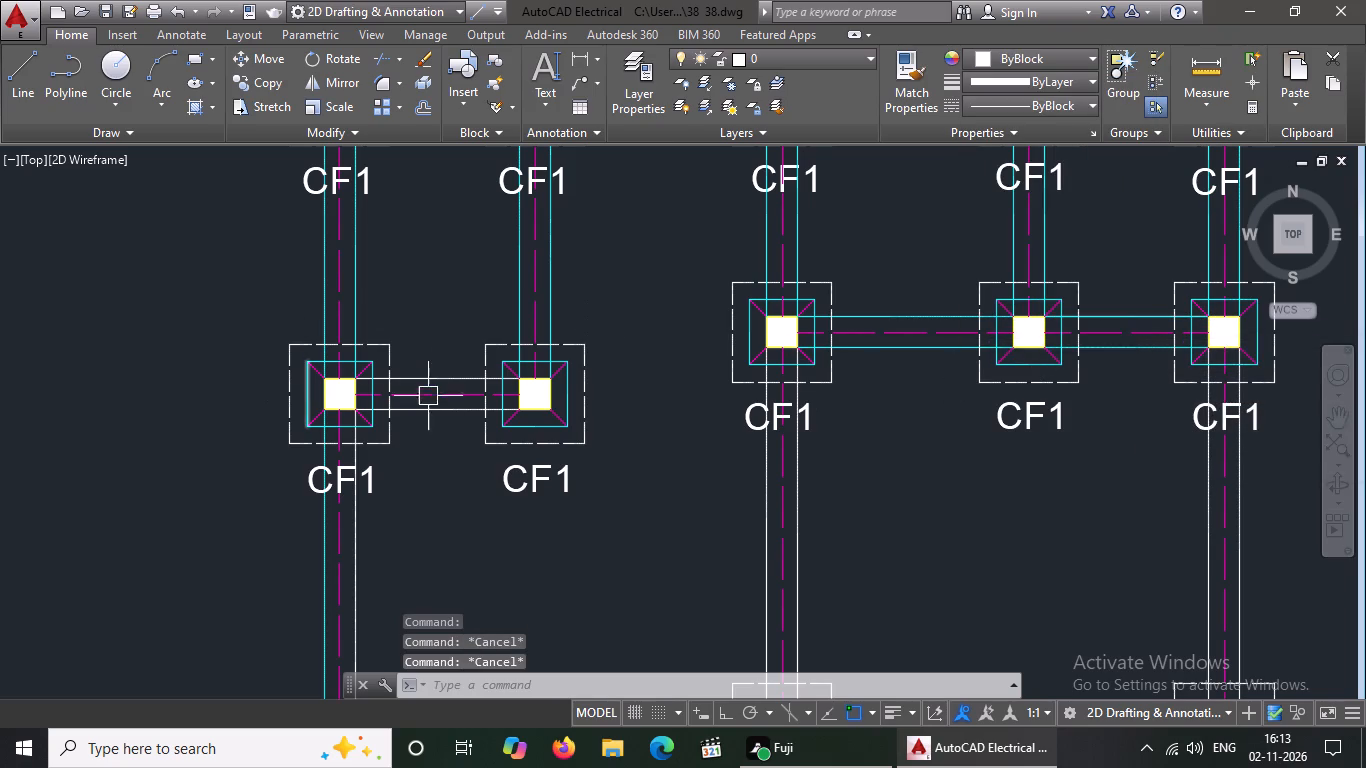
Recolour both white side lines of the short horizontal beam joining the two footings at the plan's left side cyan.
drag(429, 378, 435, 361)
click(1019, 61)
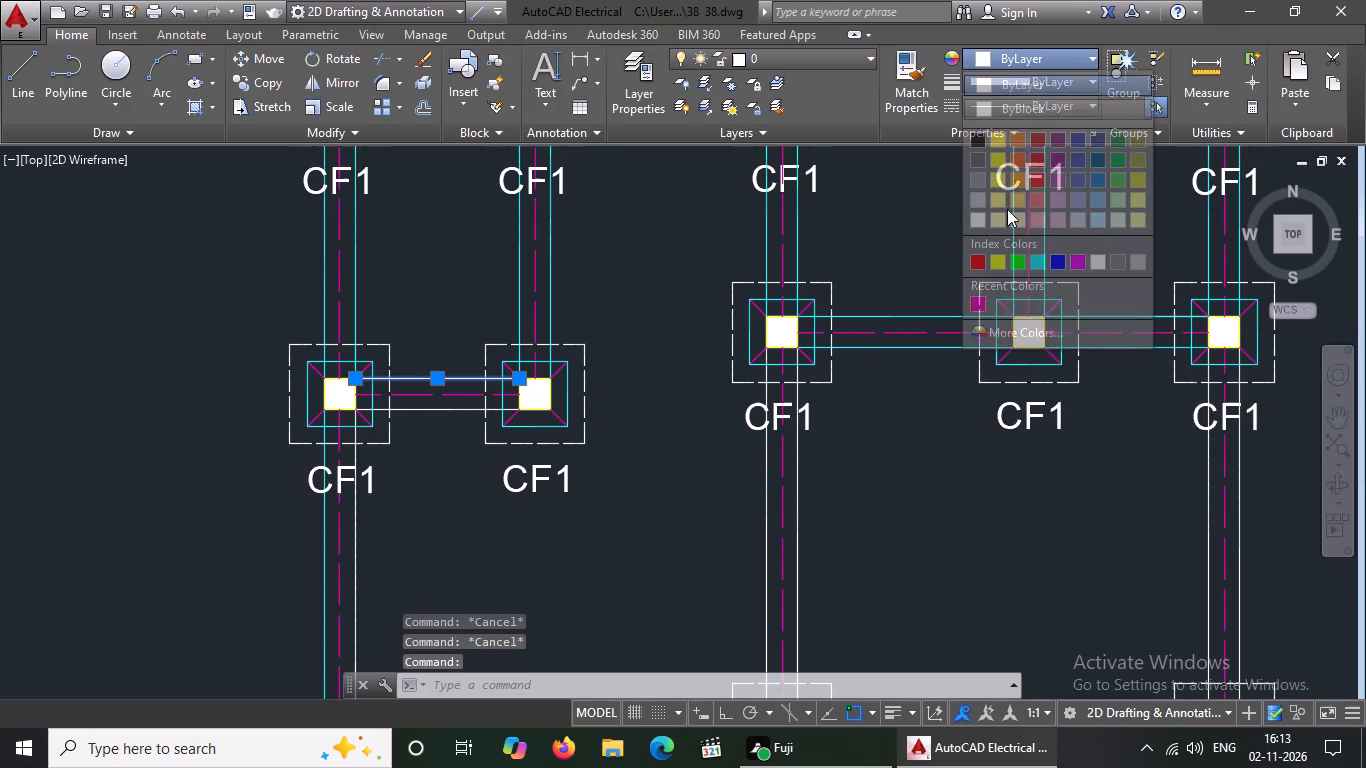
click(1035, 259)
key(Escape)
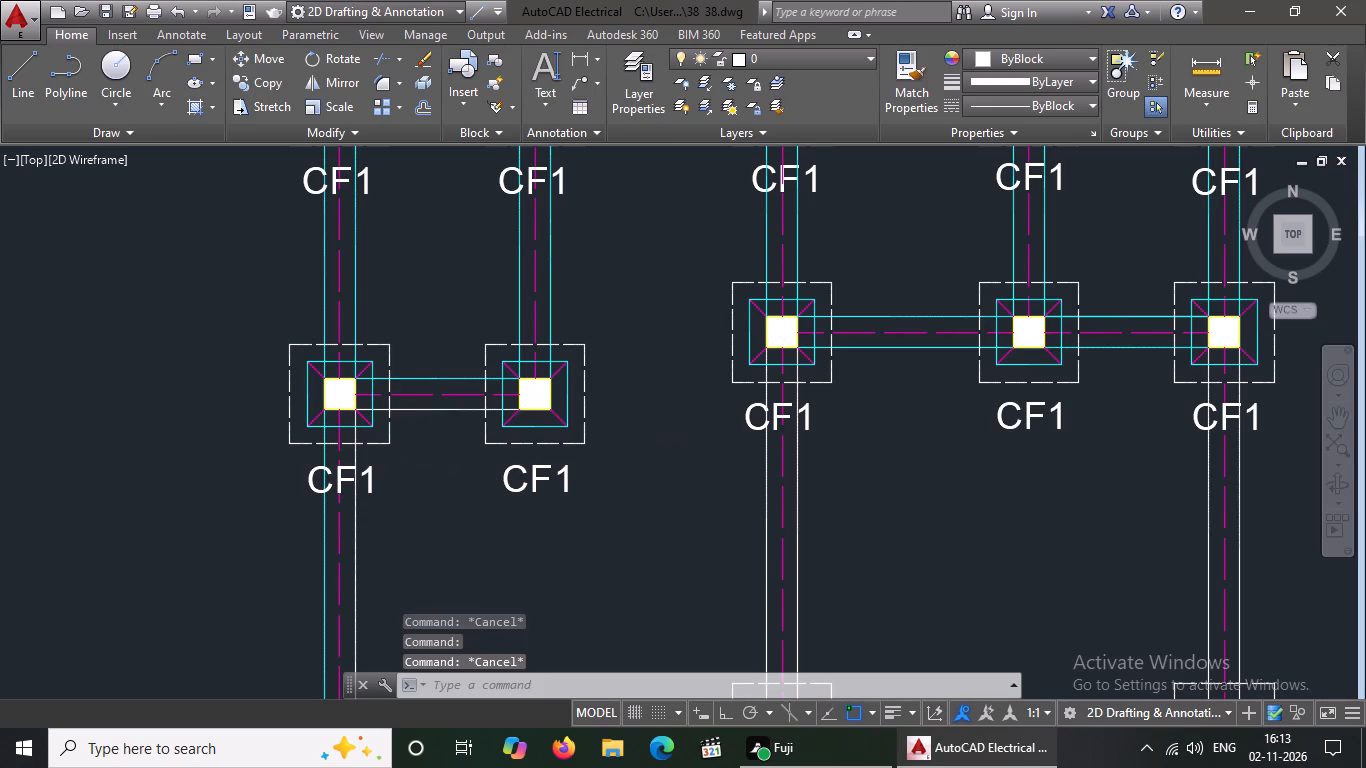
click(421, 414)
click(1051, 61)
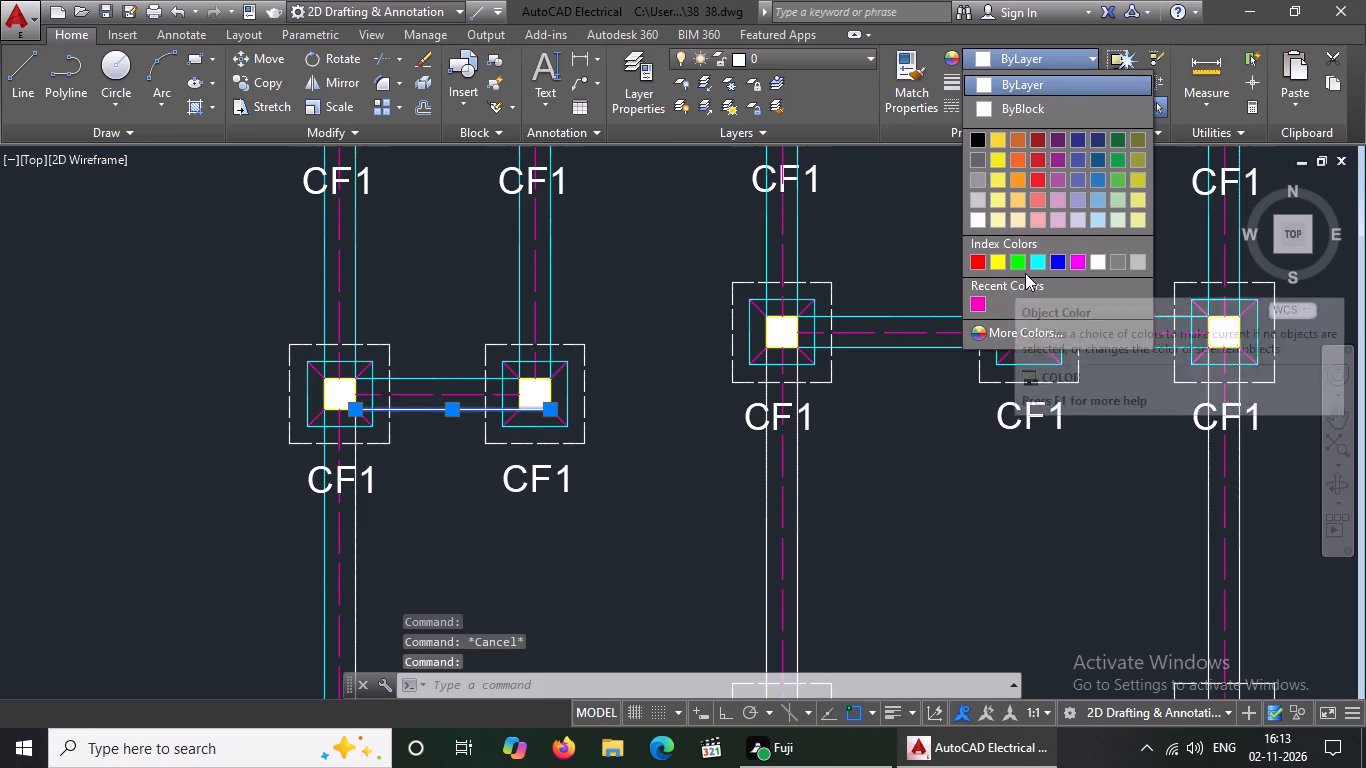
click(1033, 258)
key(Escape)
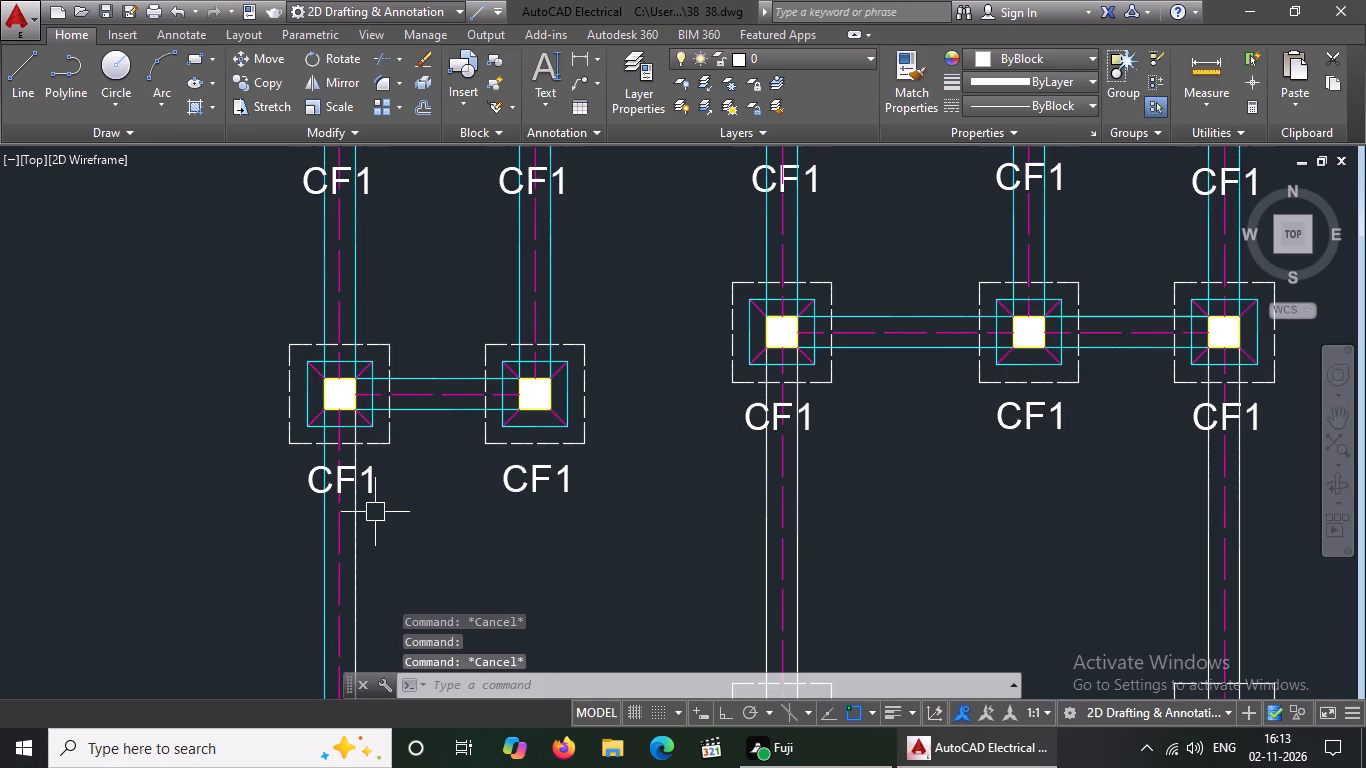
Recolour the white right-hand line of the leftmost vertical beam below the two-footing row cyan.
click(362, 526)
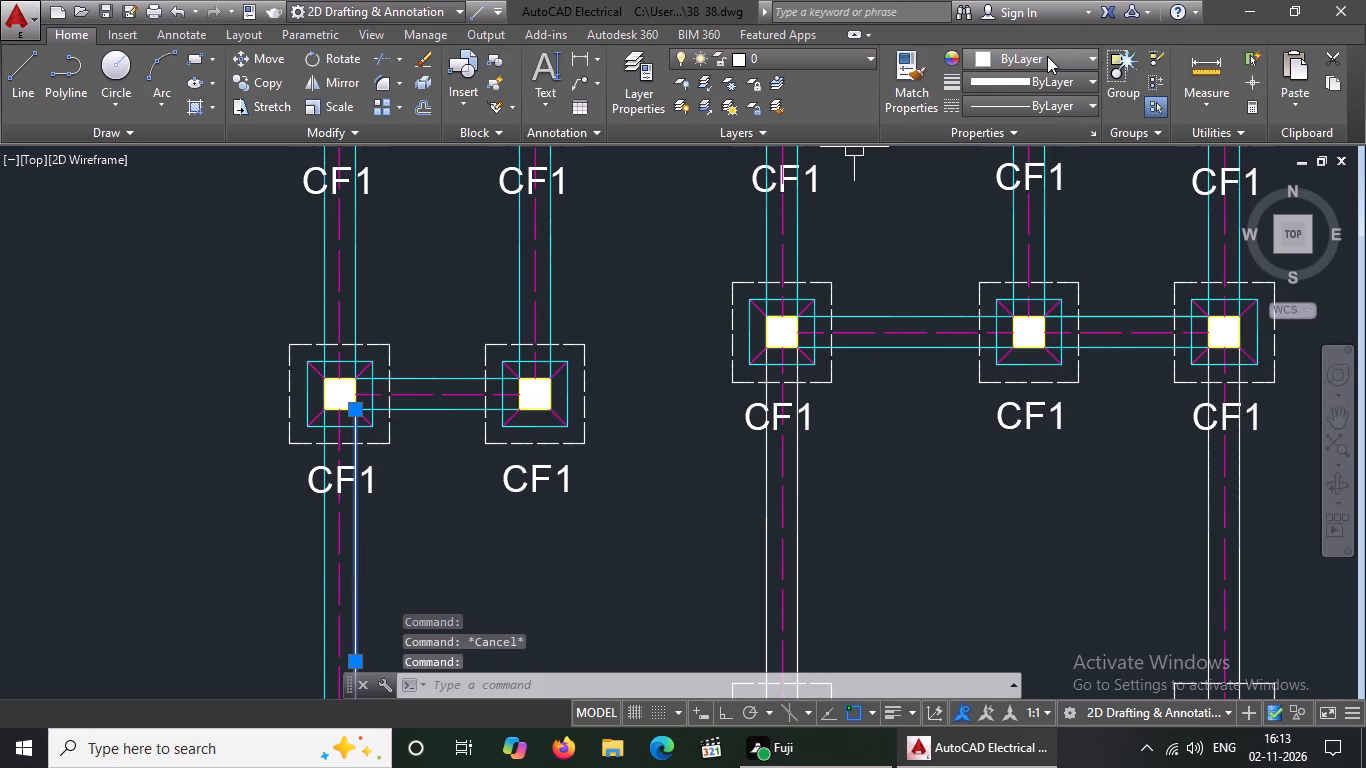
click(1047, 56)
click(1030, 263)
key(Escape)
Recolour both white side lines of the vertical beam below the three-footing row's left footing cyan.
scroll(546, 290, down, 1)
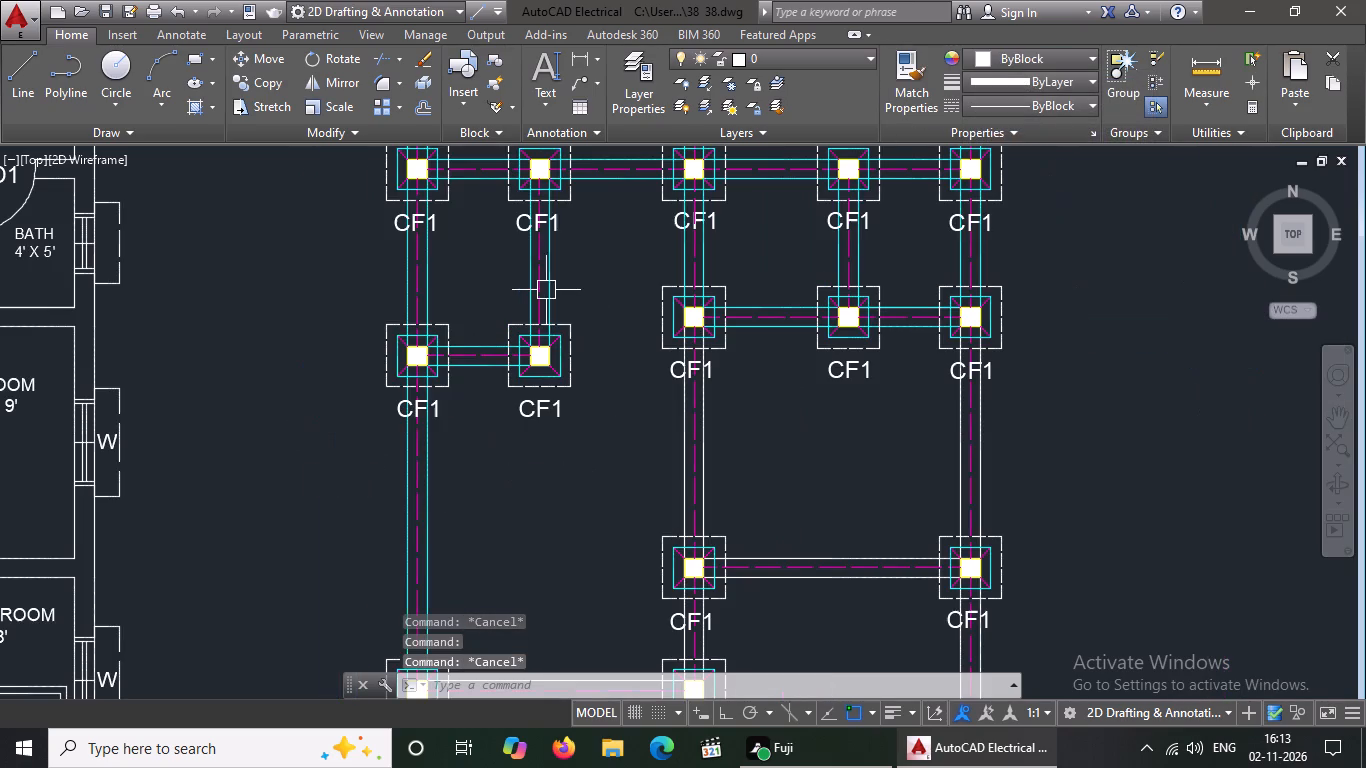
click(677, 420)
click(1016, 61)
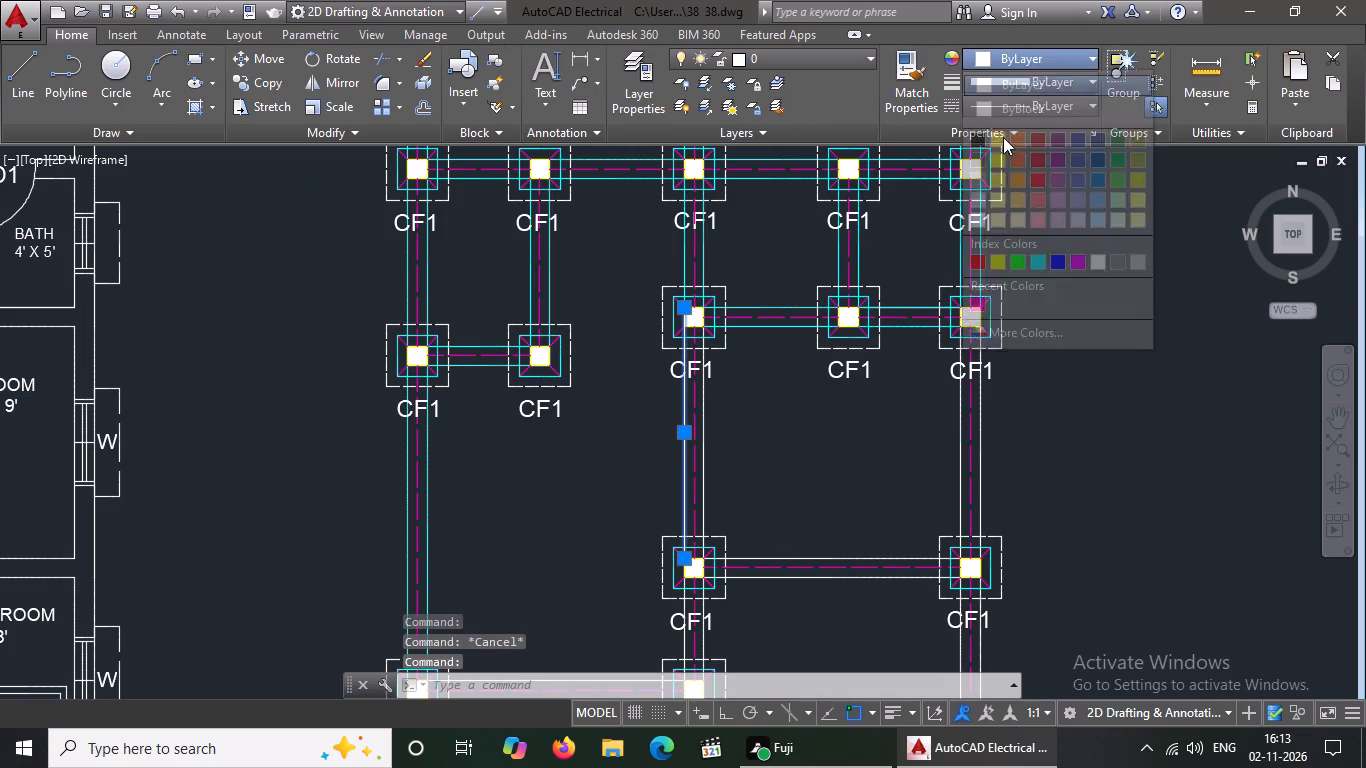
click(1031, 262)
key(Escape)
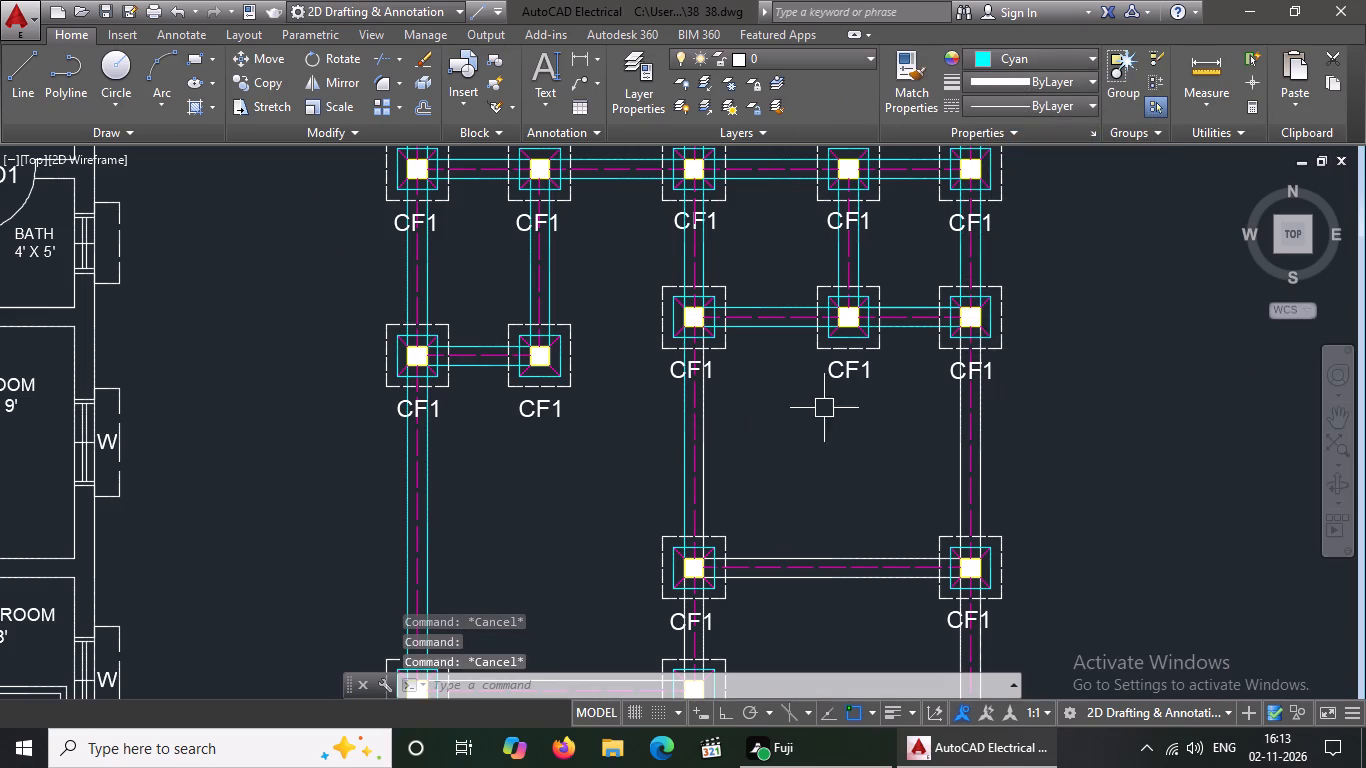
click(707, 431)
drag(1021, 49, 1020, 55)
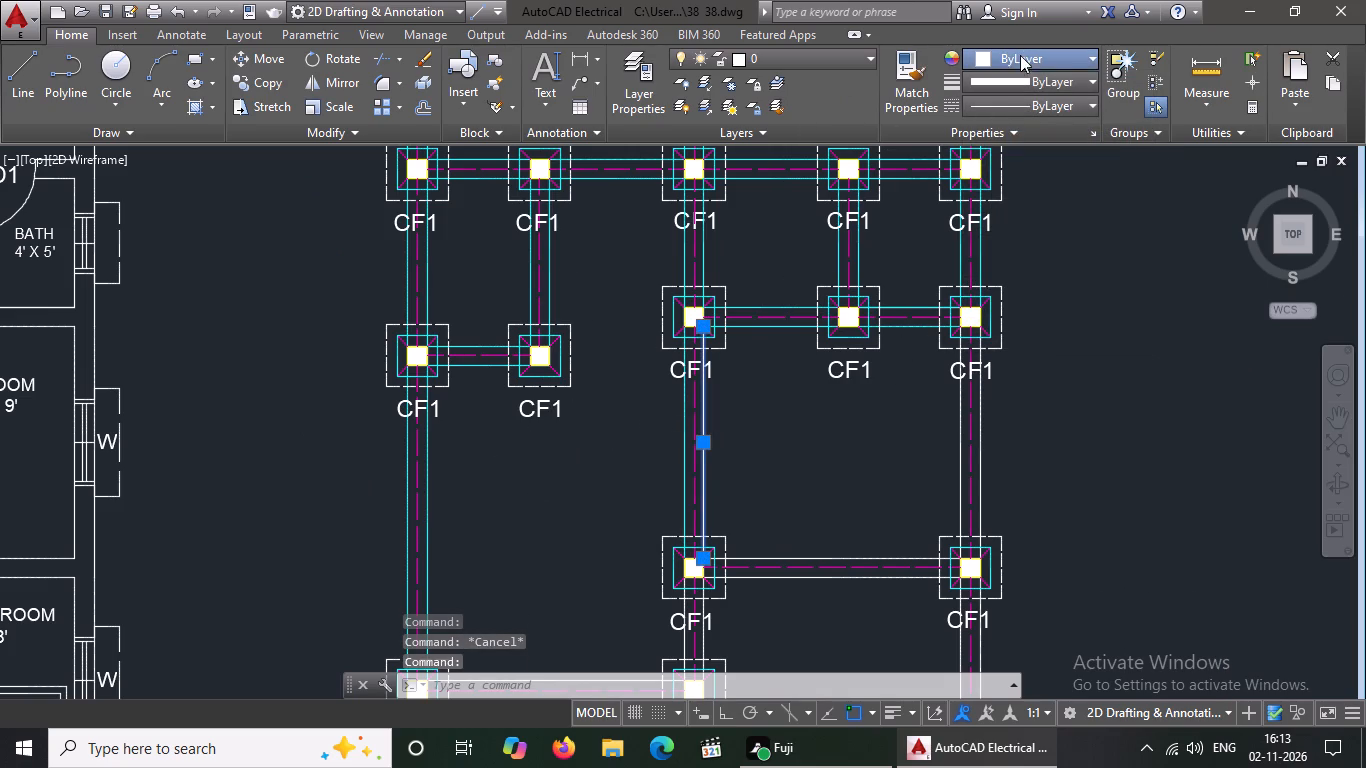
drag(1020, 55, 1019, 61)
click(1036, 264)
key(Escape)
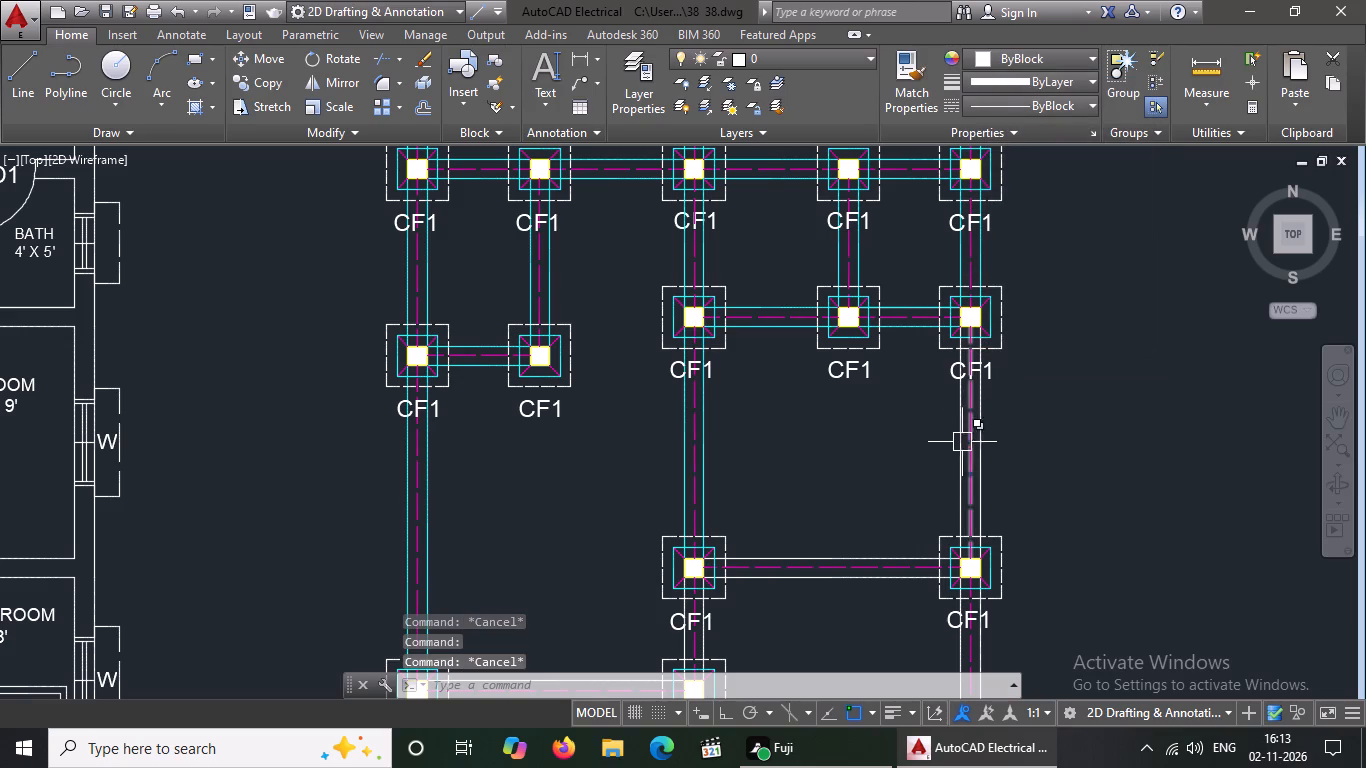
Recolour both white side lines of the vertical beam below the three-footing row's right footing cyan.
click(958, 423)
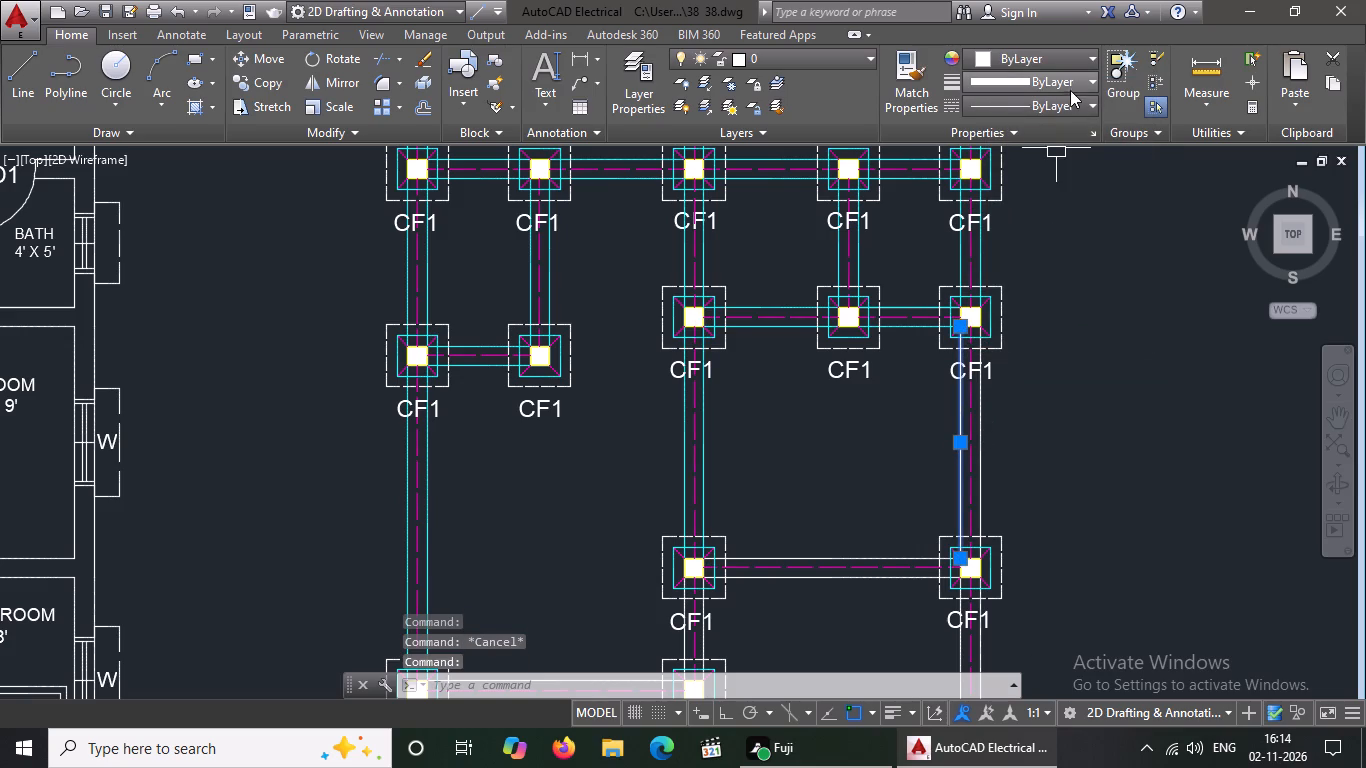
click(1058, 59)
click(1033, 259)
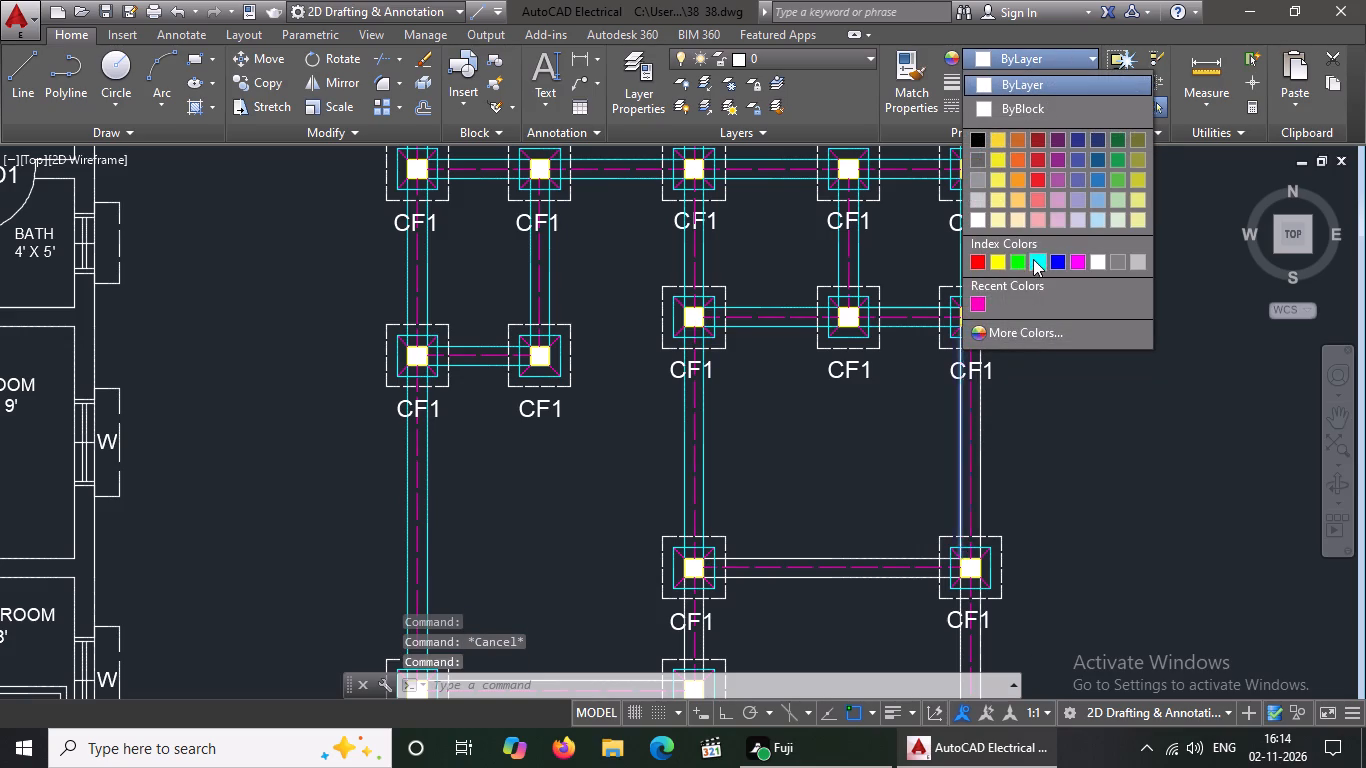
key(Escape)
click(985, 422)
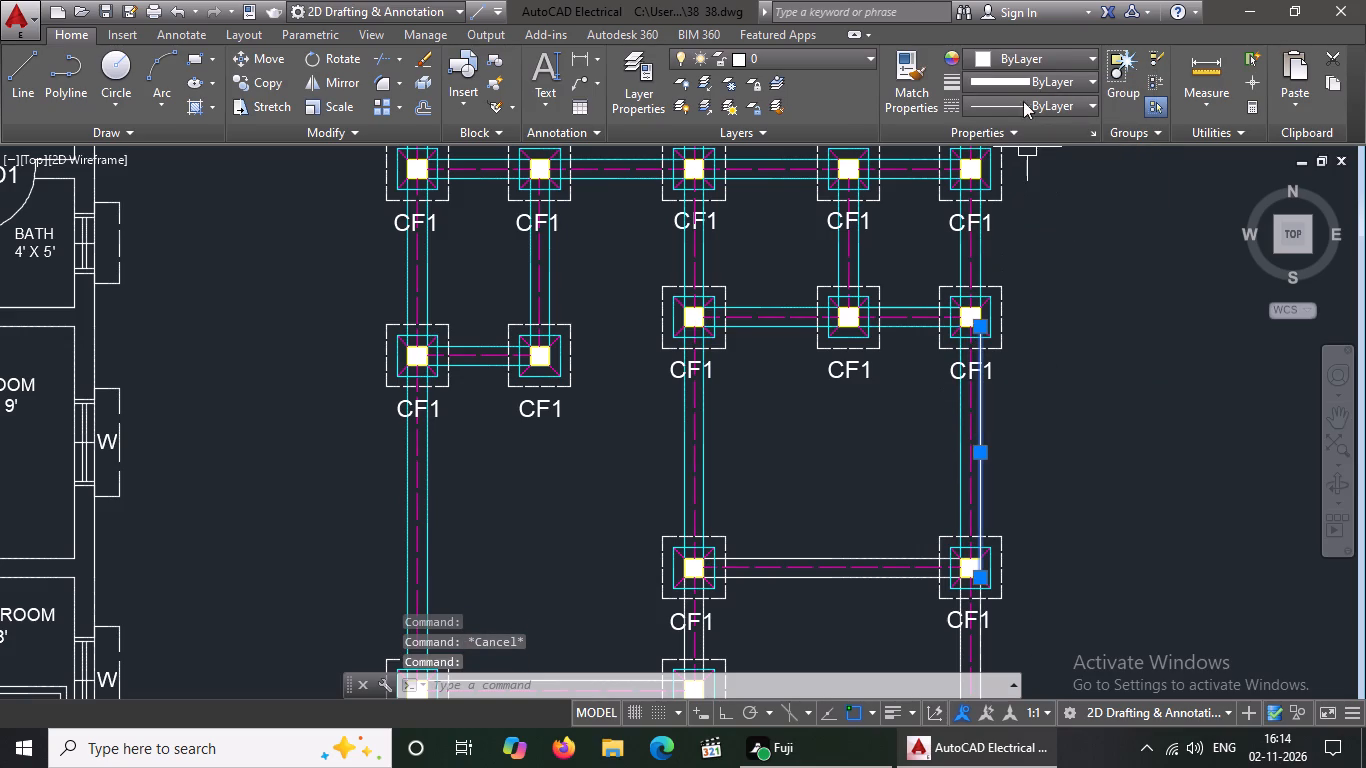
click(1017, 67)
click(1036, 264)
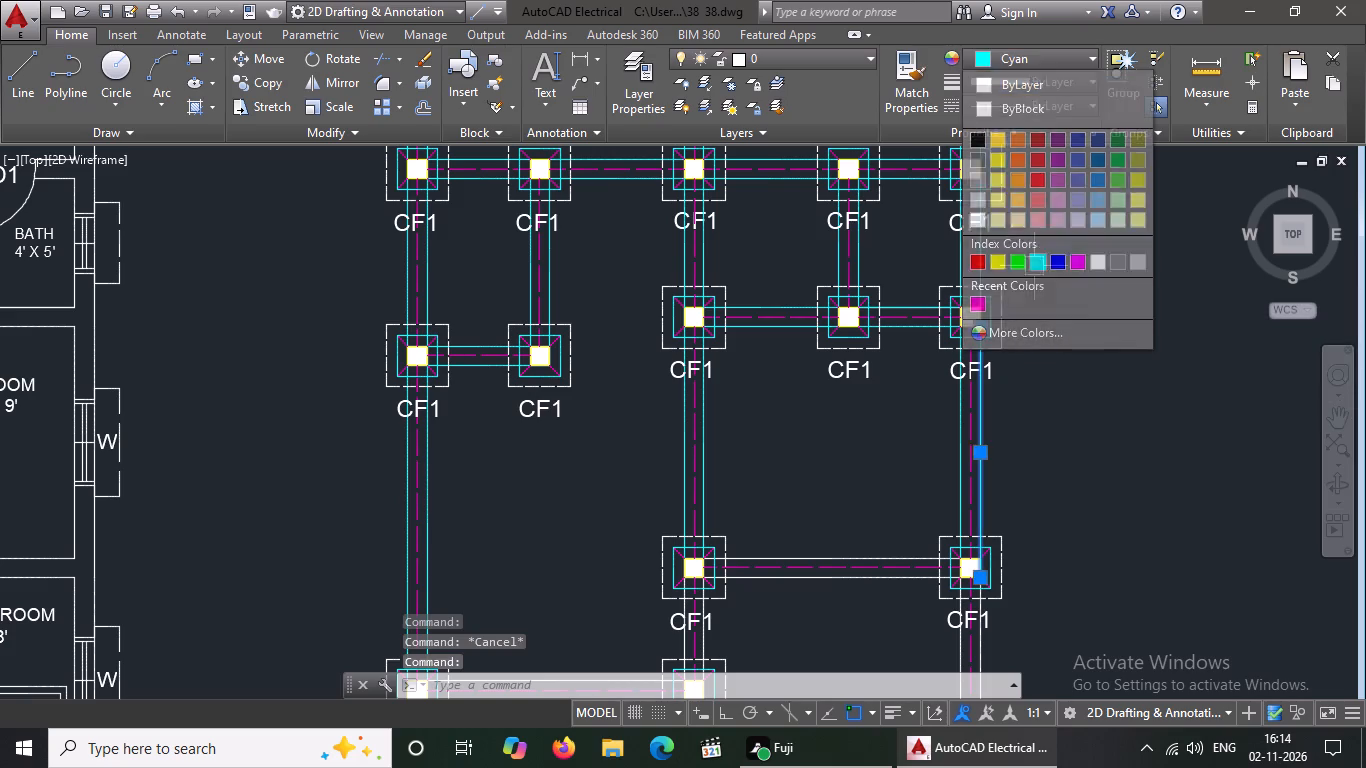
key(Escape)
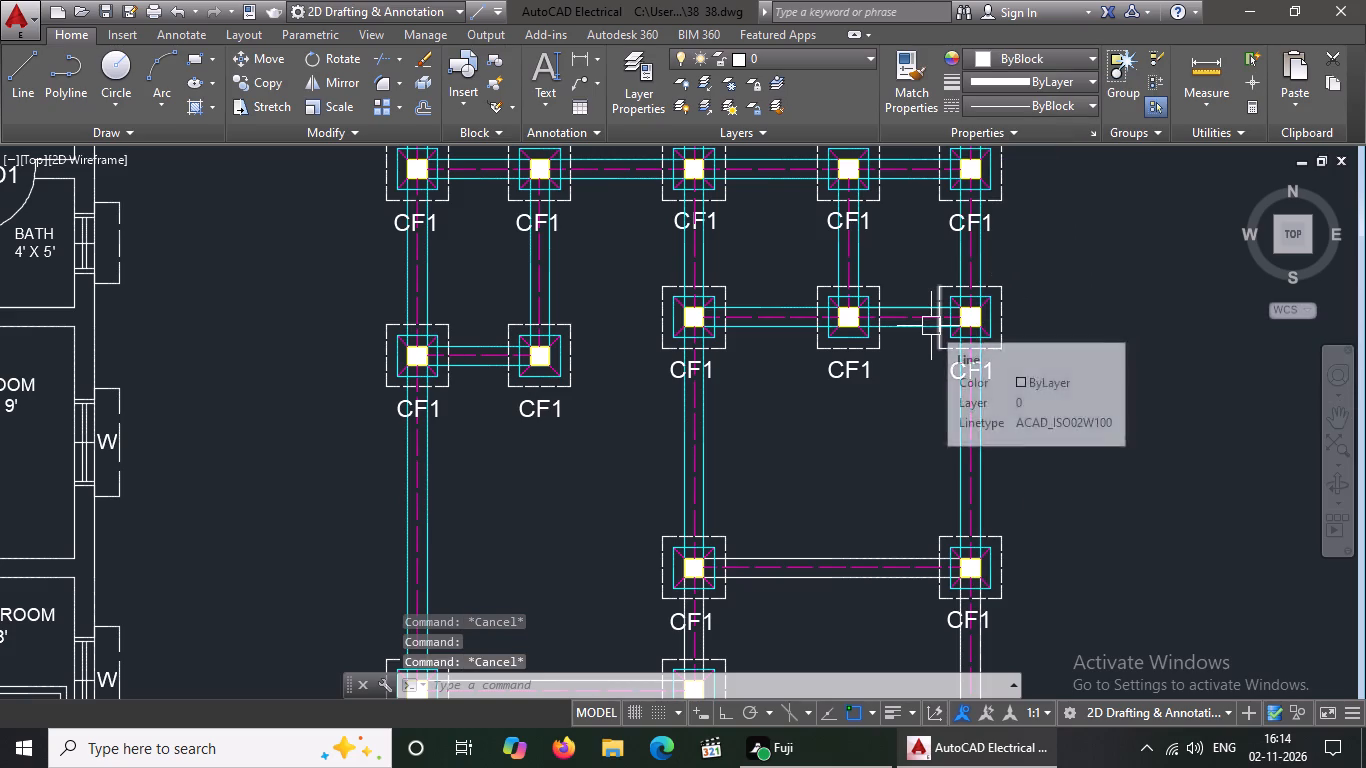
Recolour both white side lines of the horizontal beam joining the two footings below the three-footing row cyan.
click(845, 552)
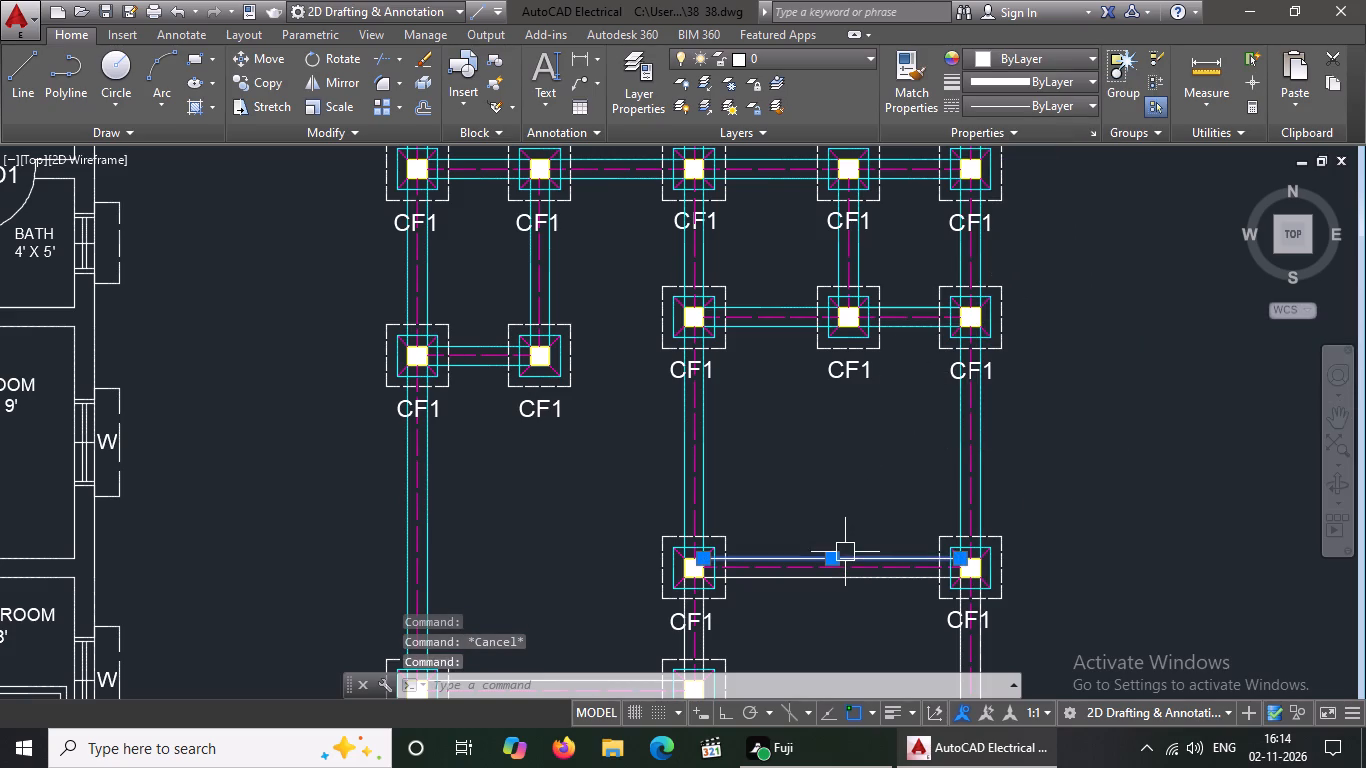
click(993, 51)
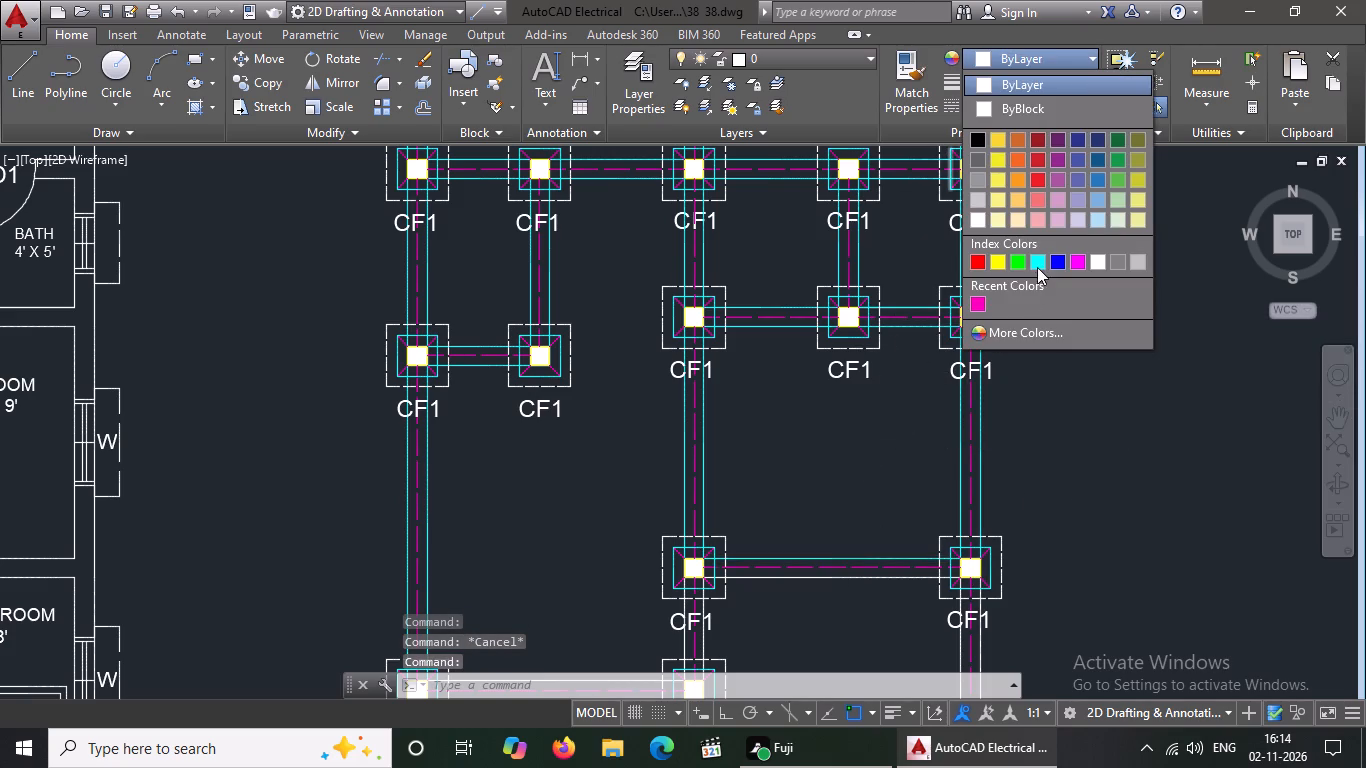
click(1038, 266)
key(Escape)
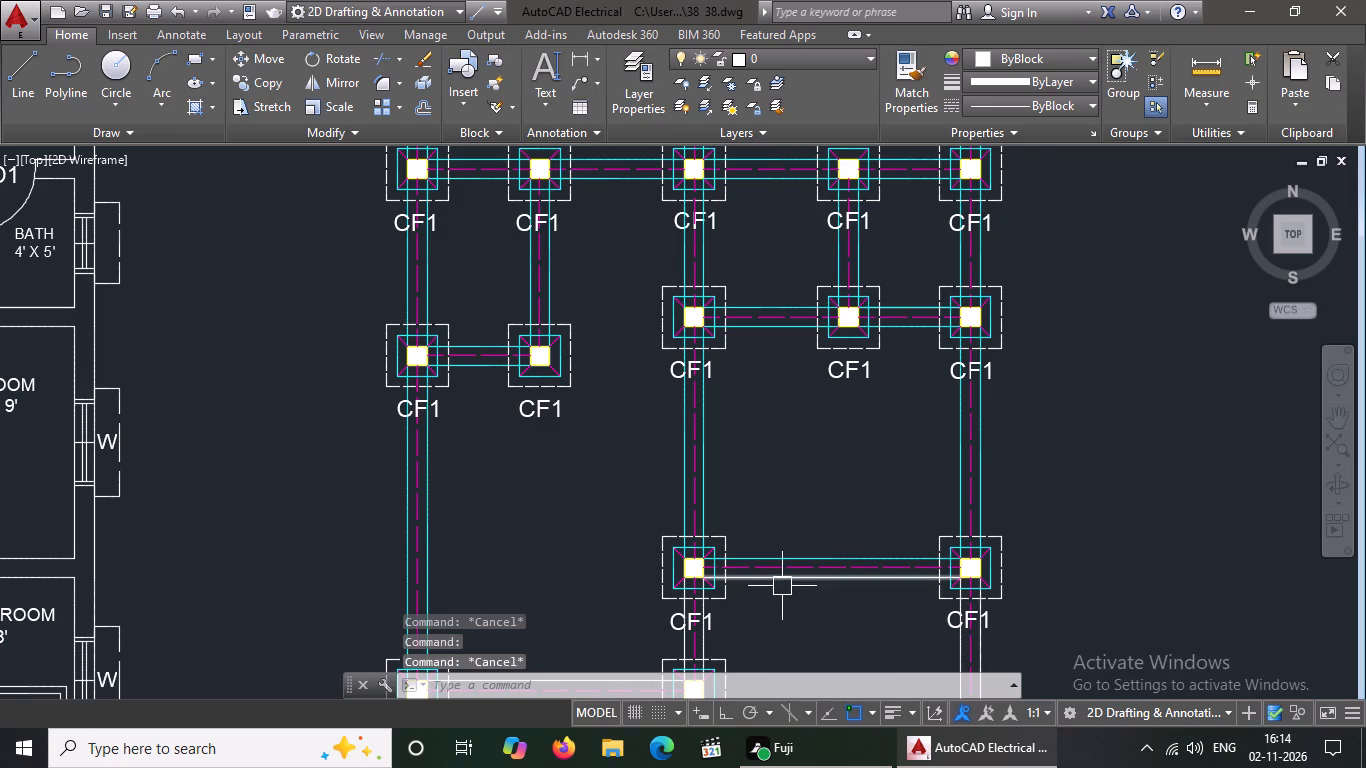
click(783, 584)
click(1018, 60)
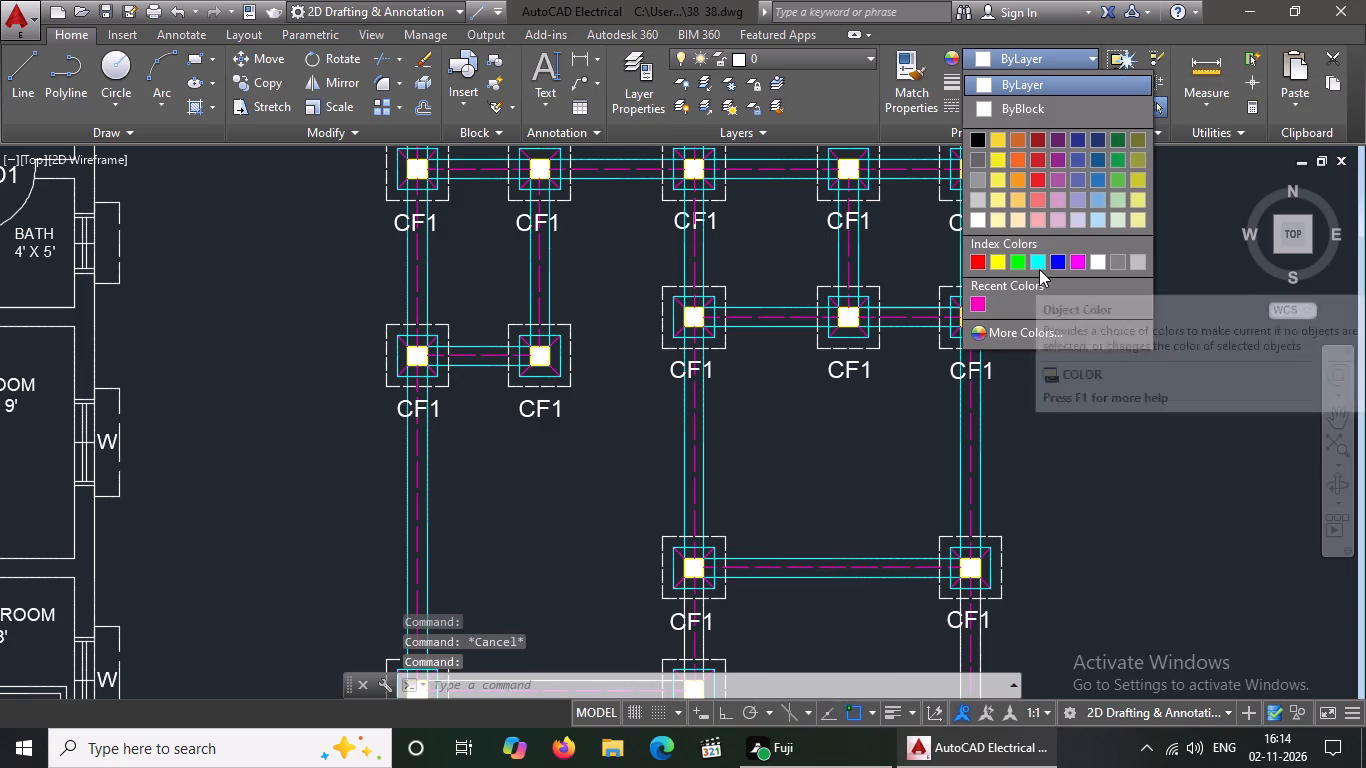
click(1039, 266)
key(Escape)
Recolour both white side lines of the middle-column vertical beam running down to the footing joined to the left column cyan.
scroll(812, 356, down, 2)
scroll(775, 493, up, 2)
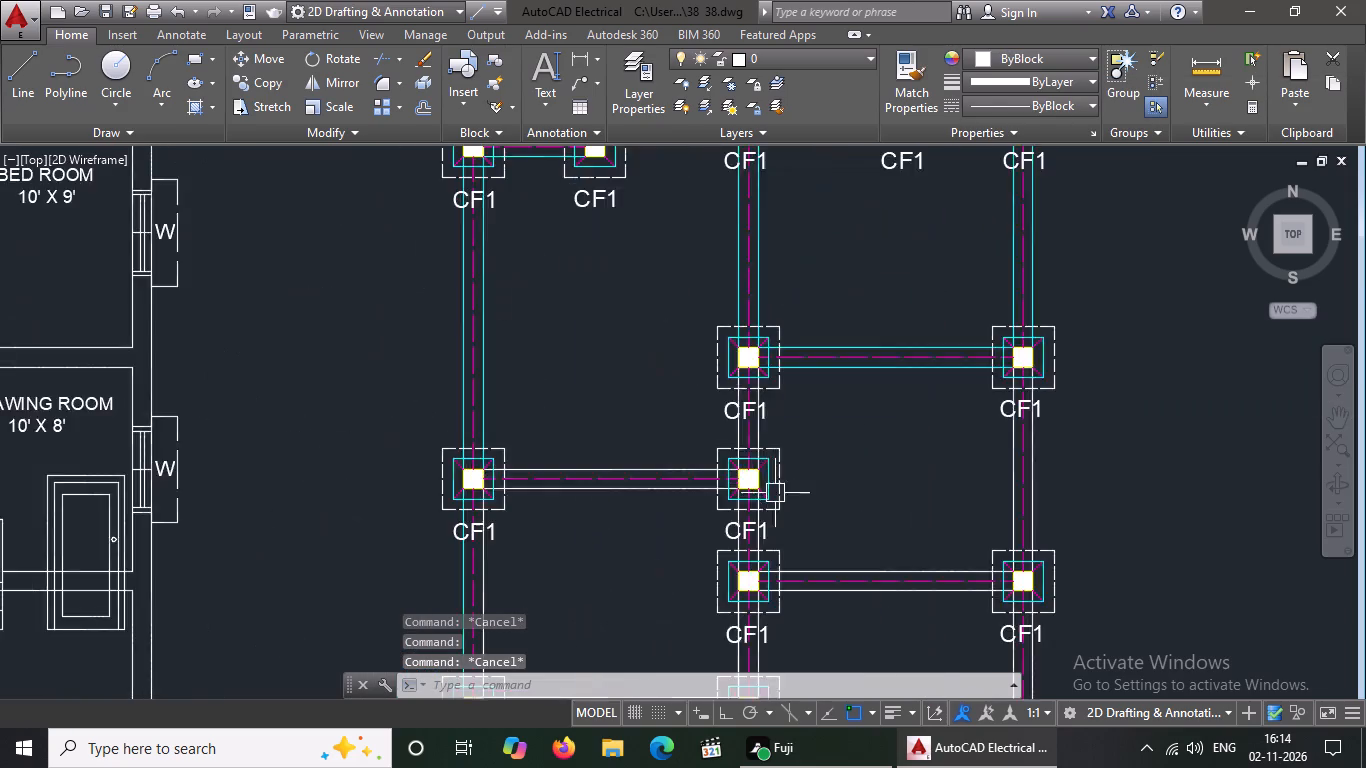
scroll(724, 458, up, 2)
click(762, 399)
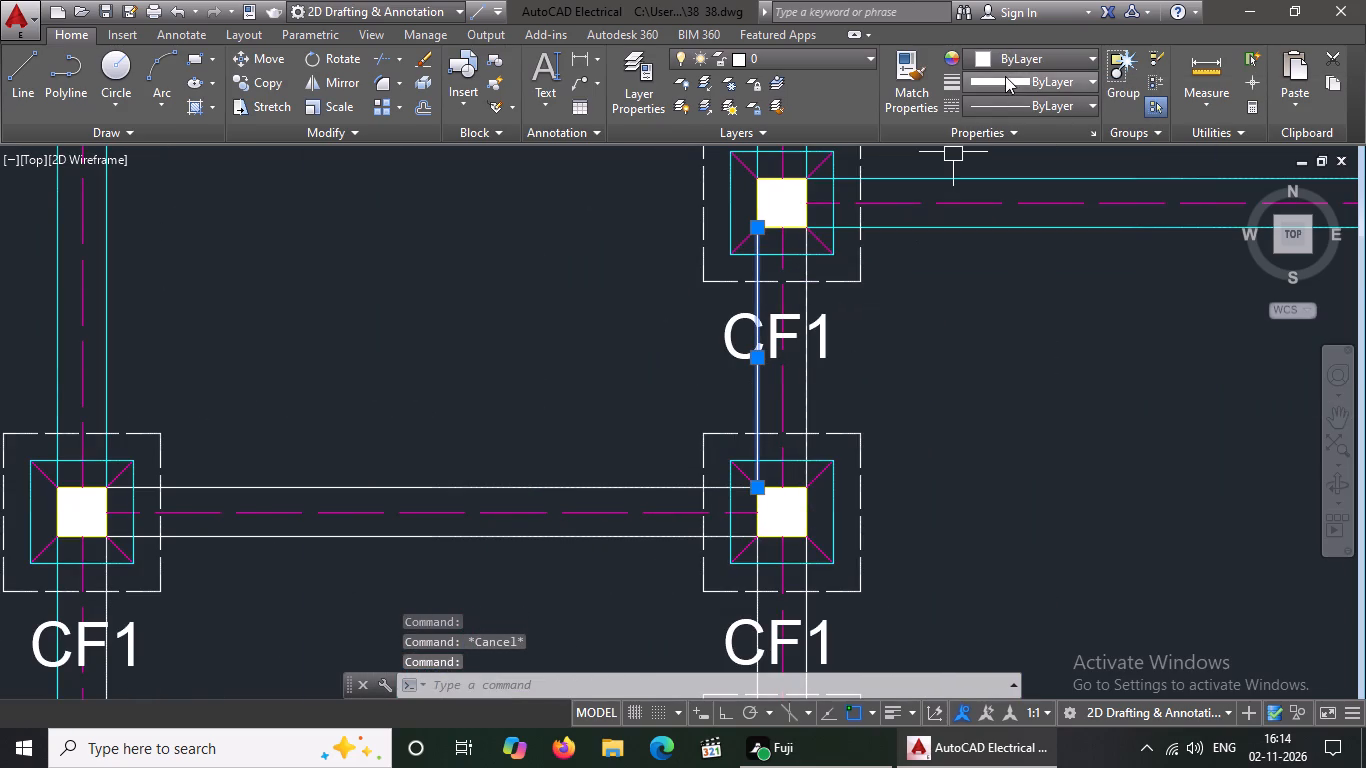
click(1012, 56)
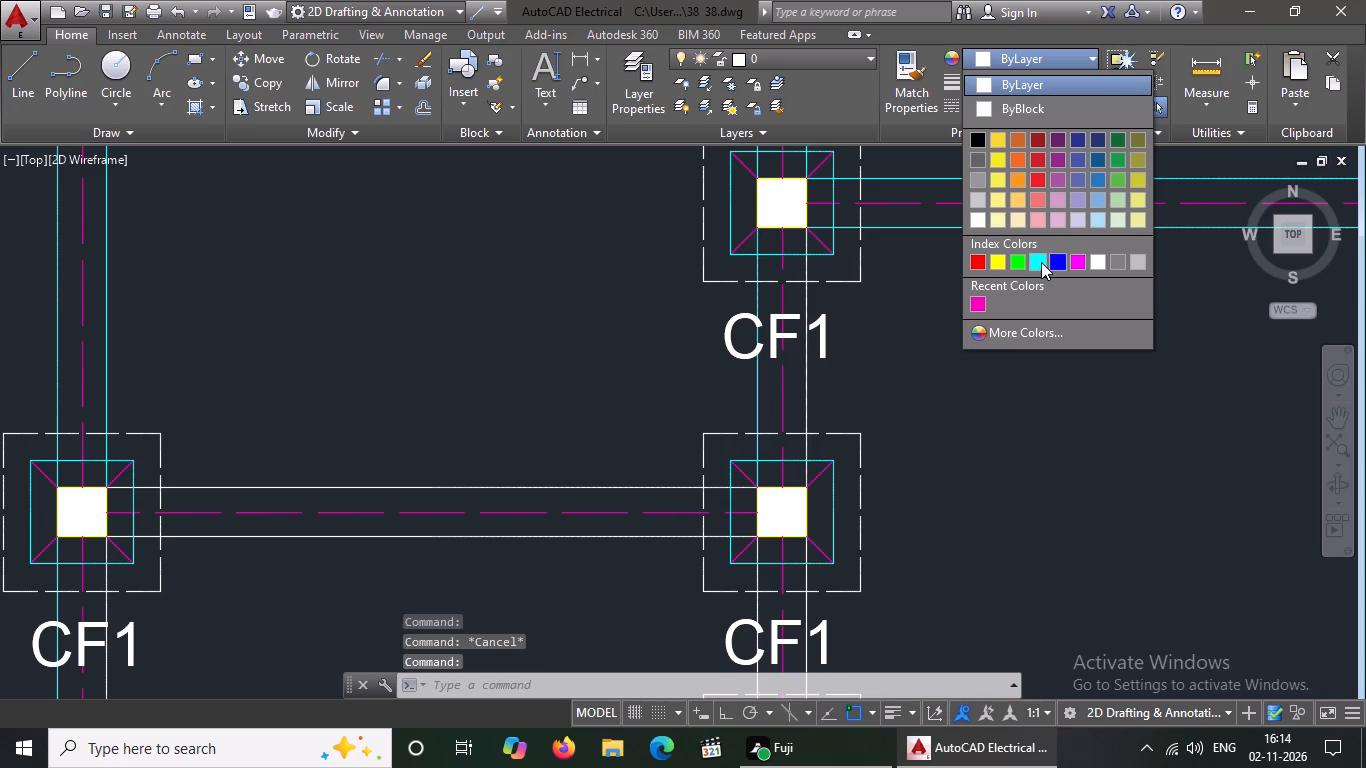
click(1041, 262)
key(Escape)
click(803, 371)
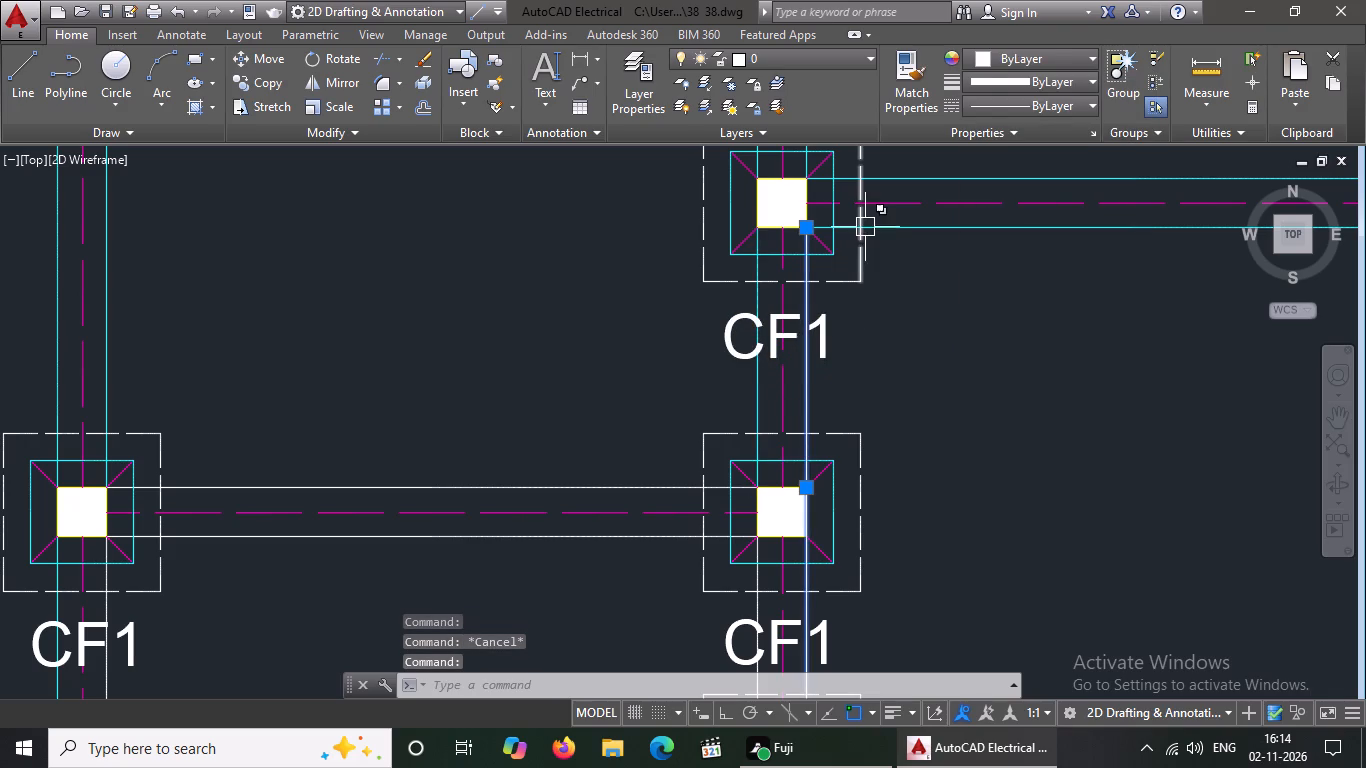
click(1012, 50)
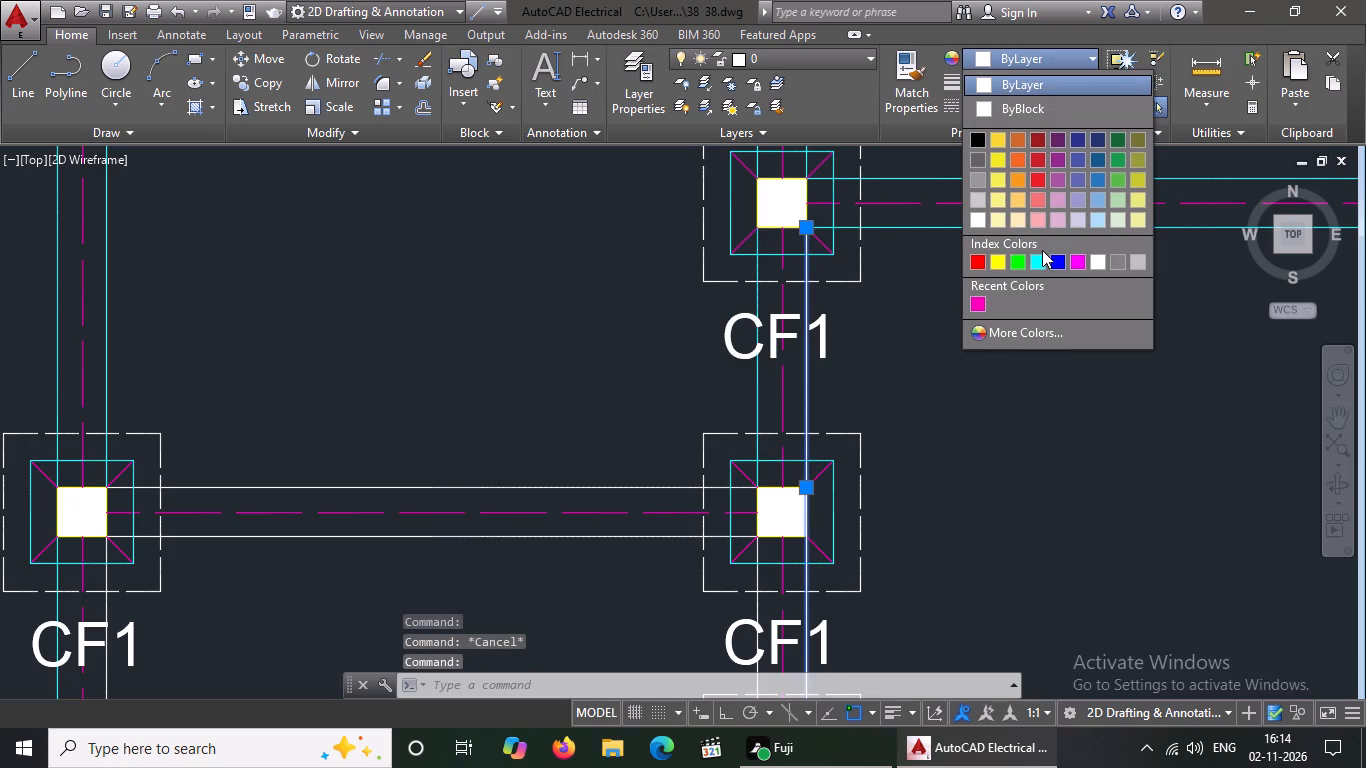
click(1035, 263)
key(Escape)
Recolour both white side lines of the horizontal beam joining that middle-column footing to the left-column footing cyan.
click(450, 485)
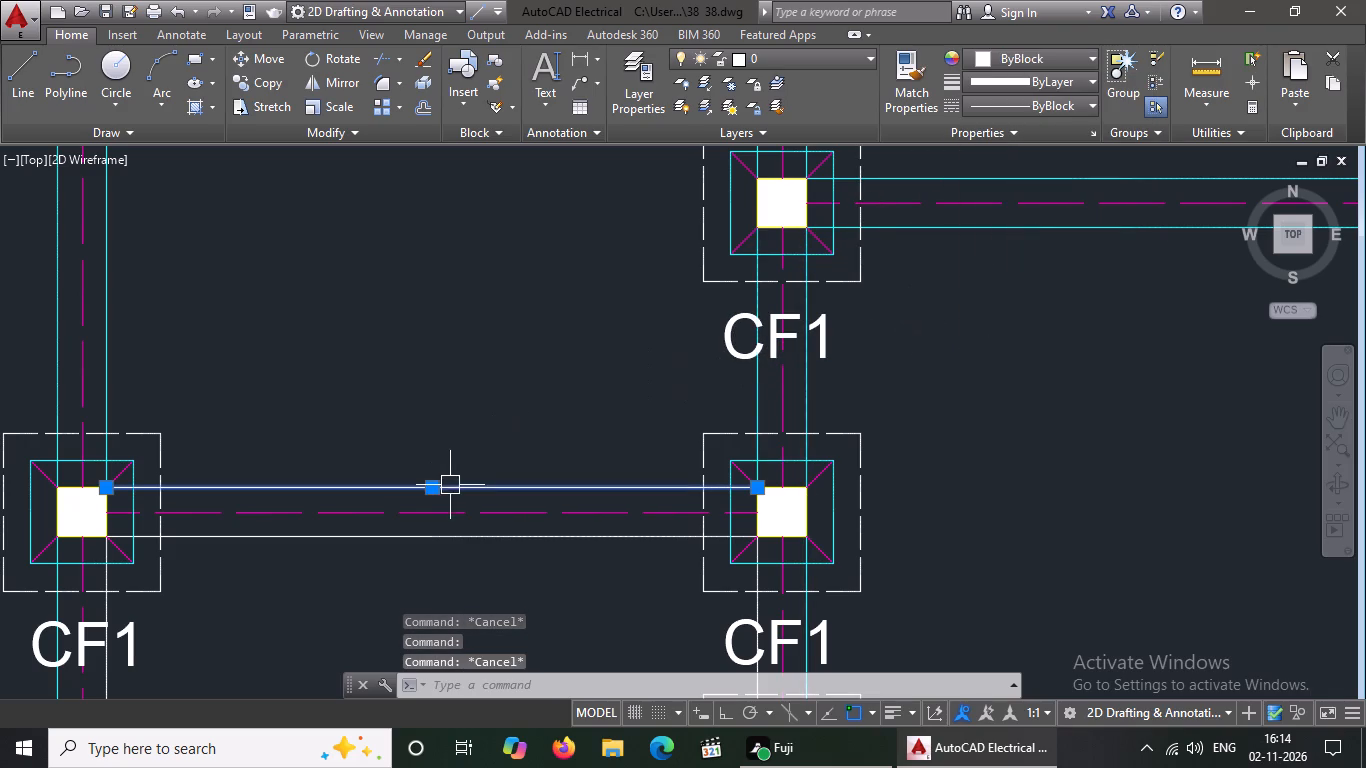
click(1033, 57)
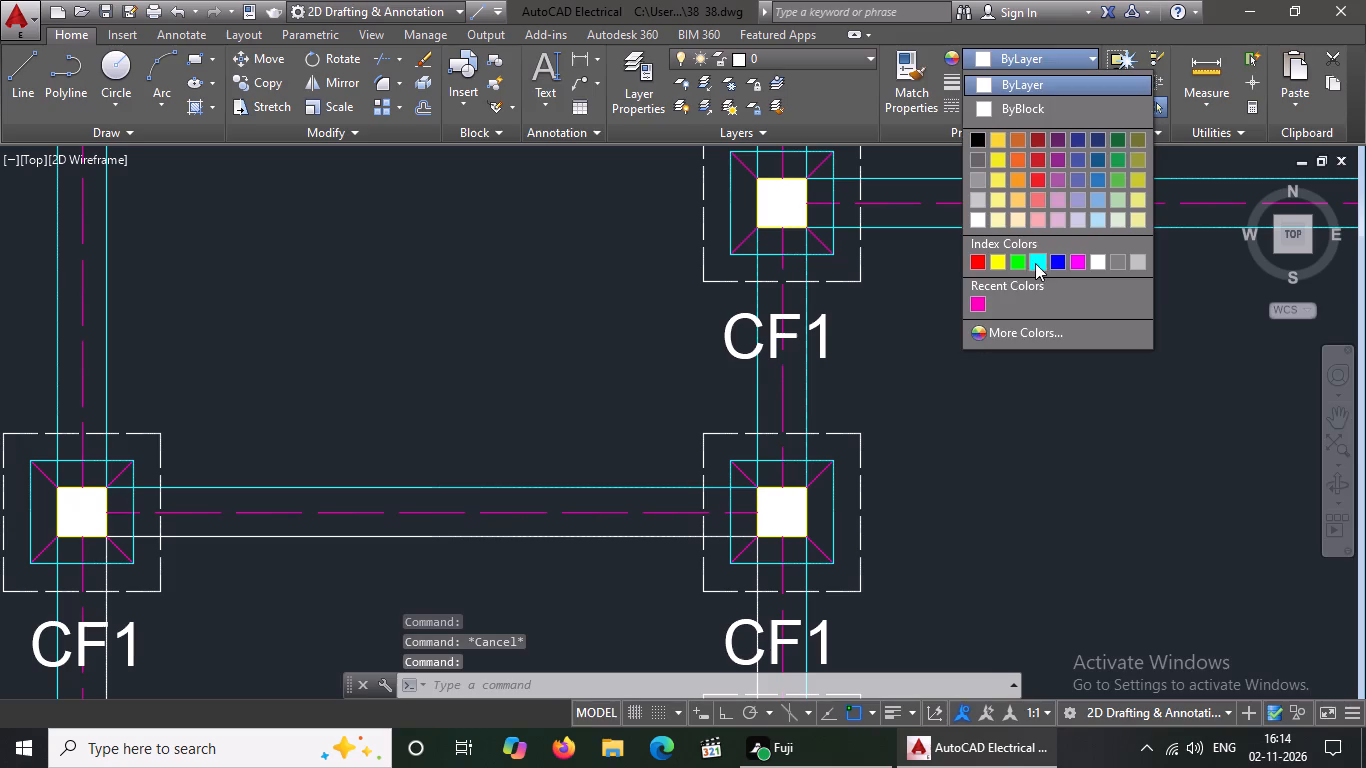
click(1037, 262)
key(Escape)
click(508, 540)
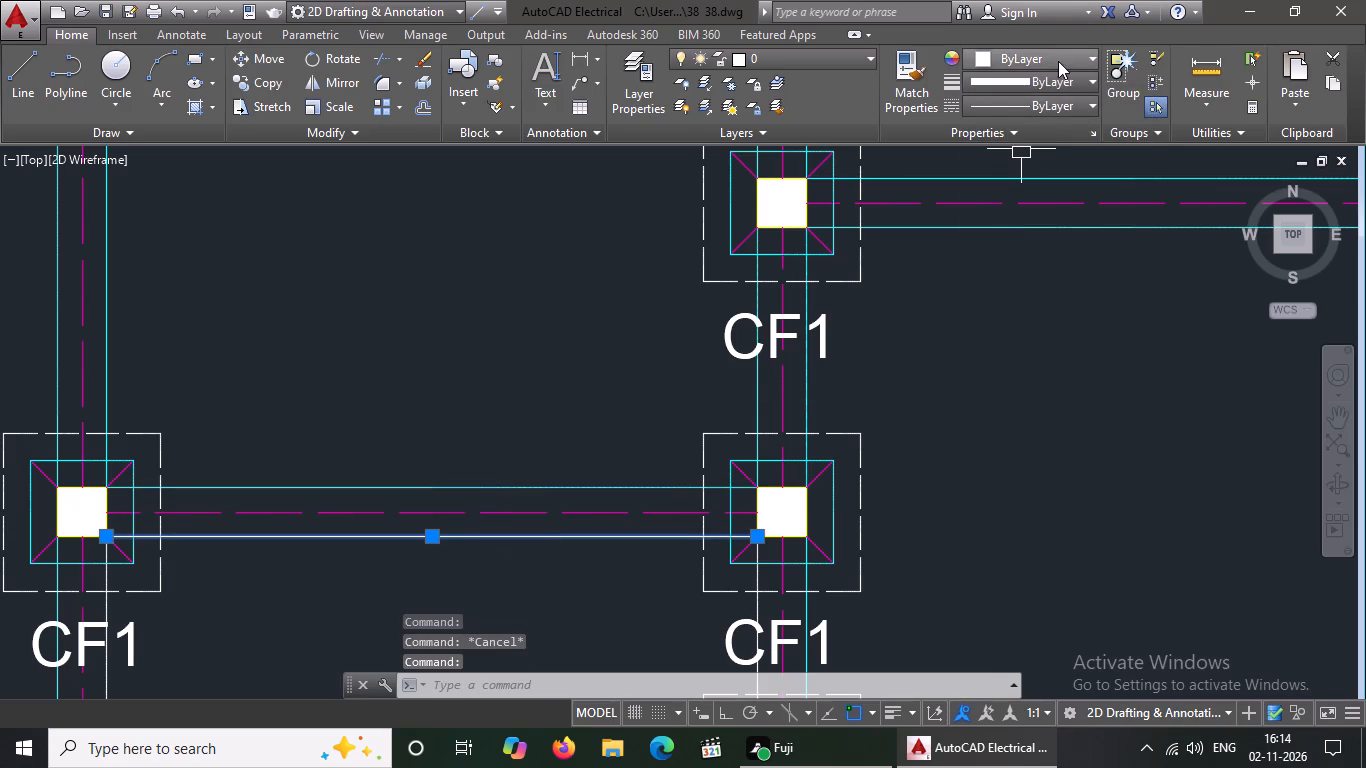
click(1058, 61)
click(1036, 264)
key(Escape)
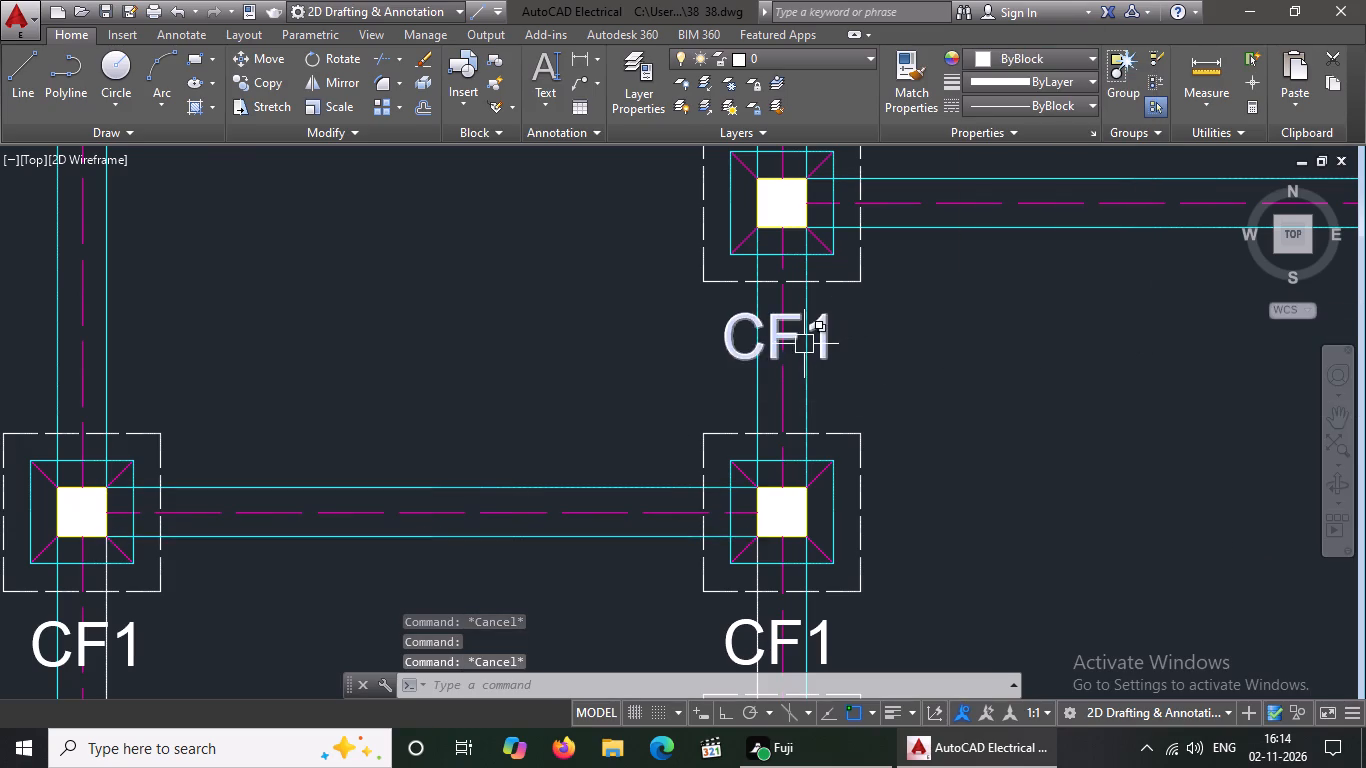
Recolour both white side lines of the right-column vertical beam down to the next CF1 footing cyan.
scroll(804, 344, down, 3)
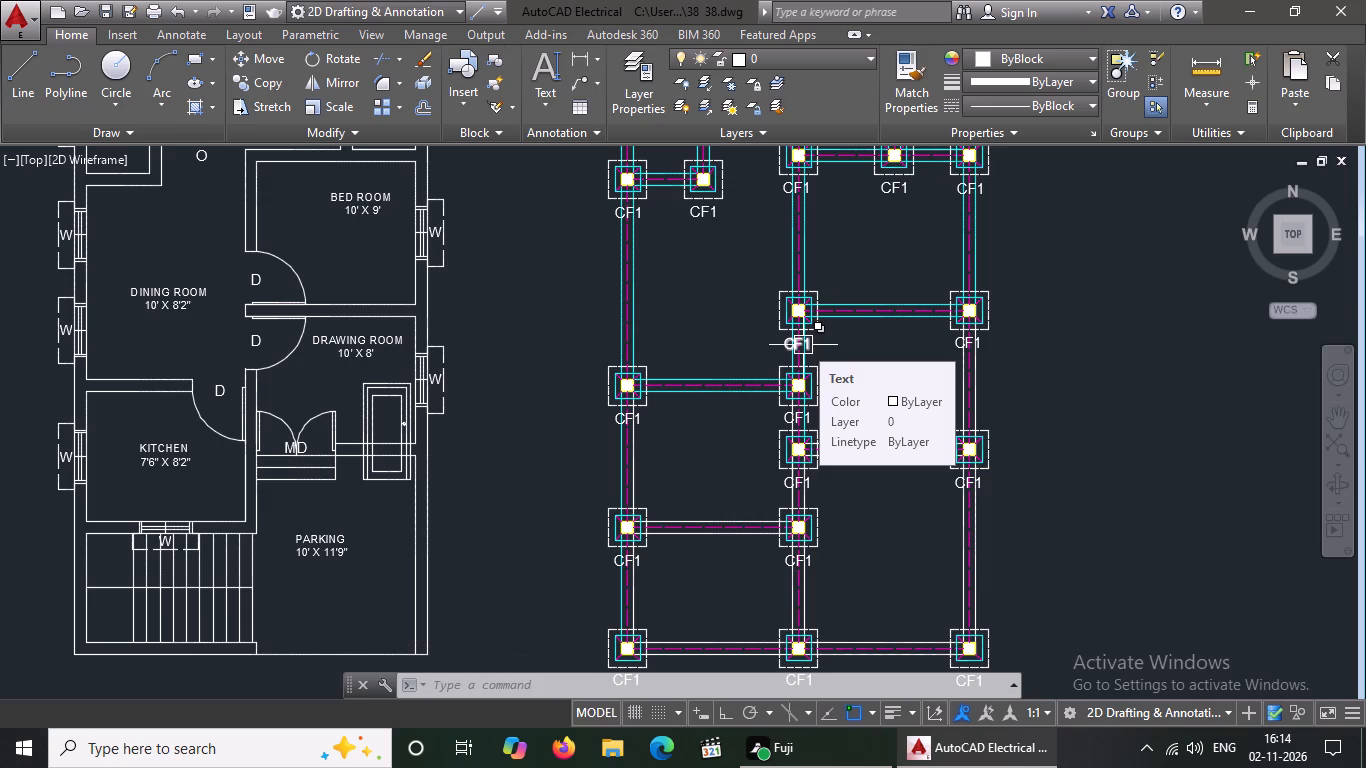
scroll(969, 418, up, 3)
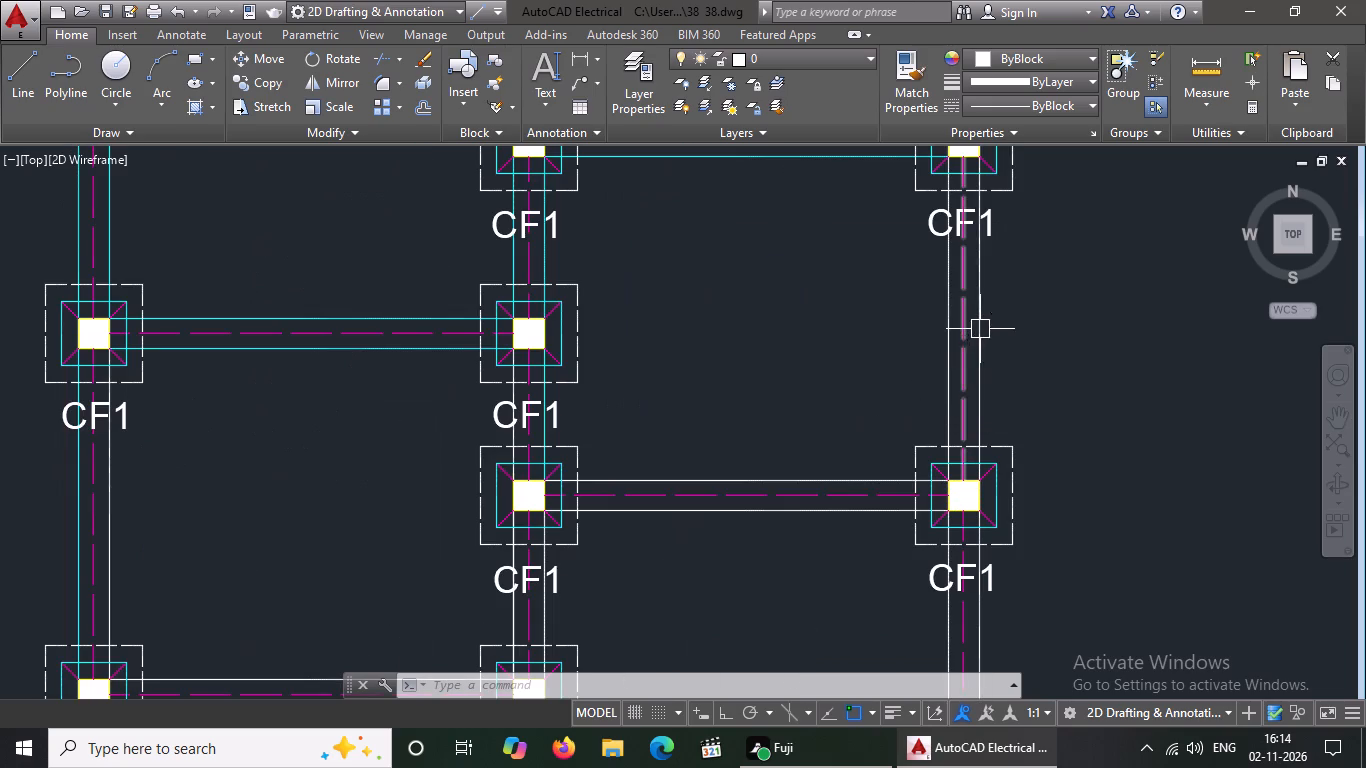
click(981, 327)
click(1003, 53)
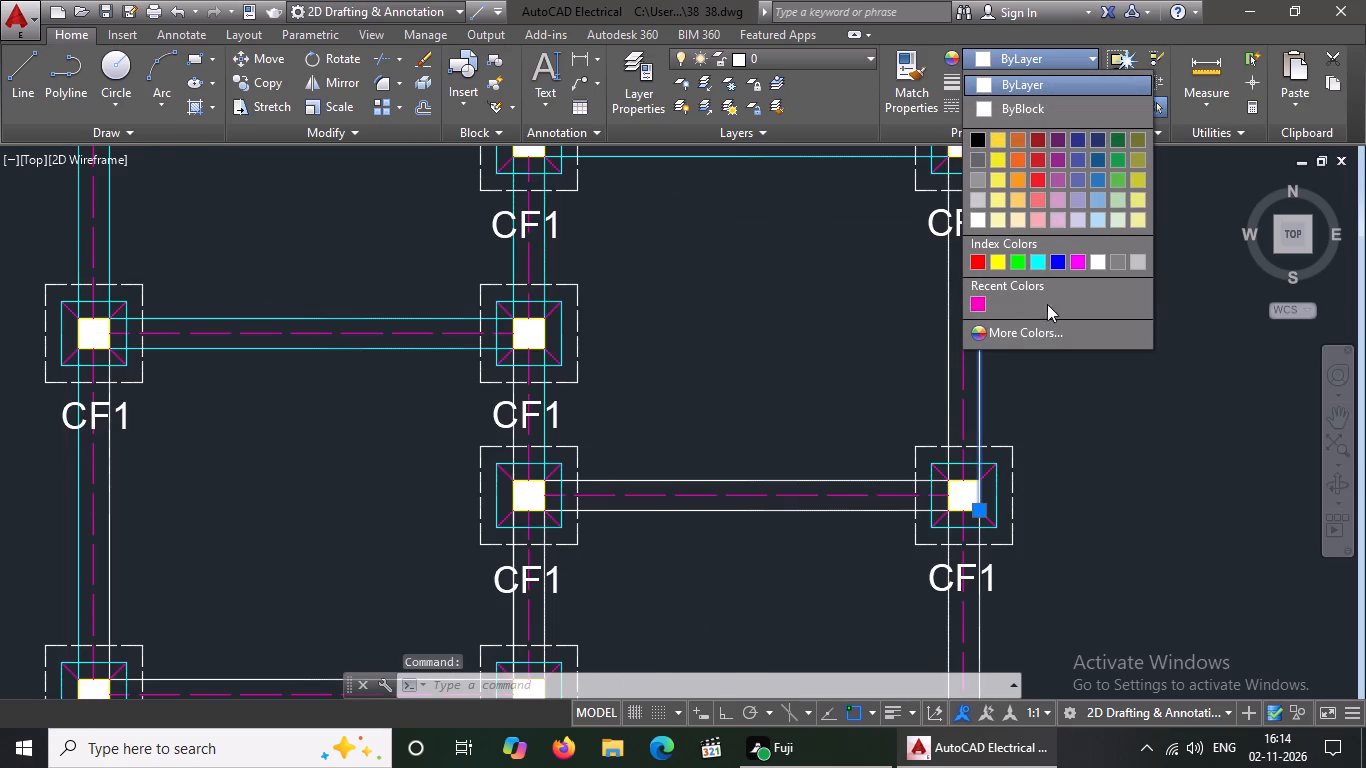
click(1035, 269)
key(Escape)
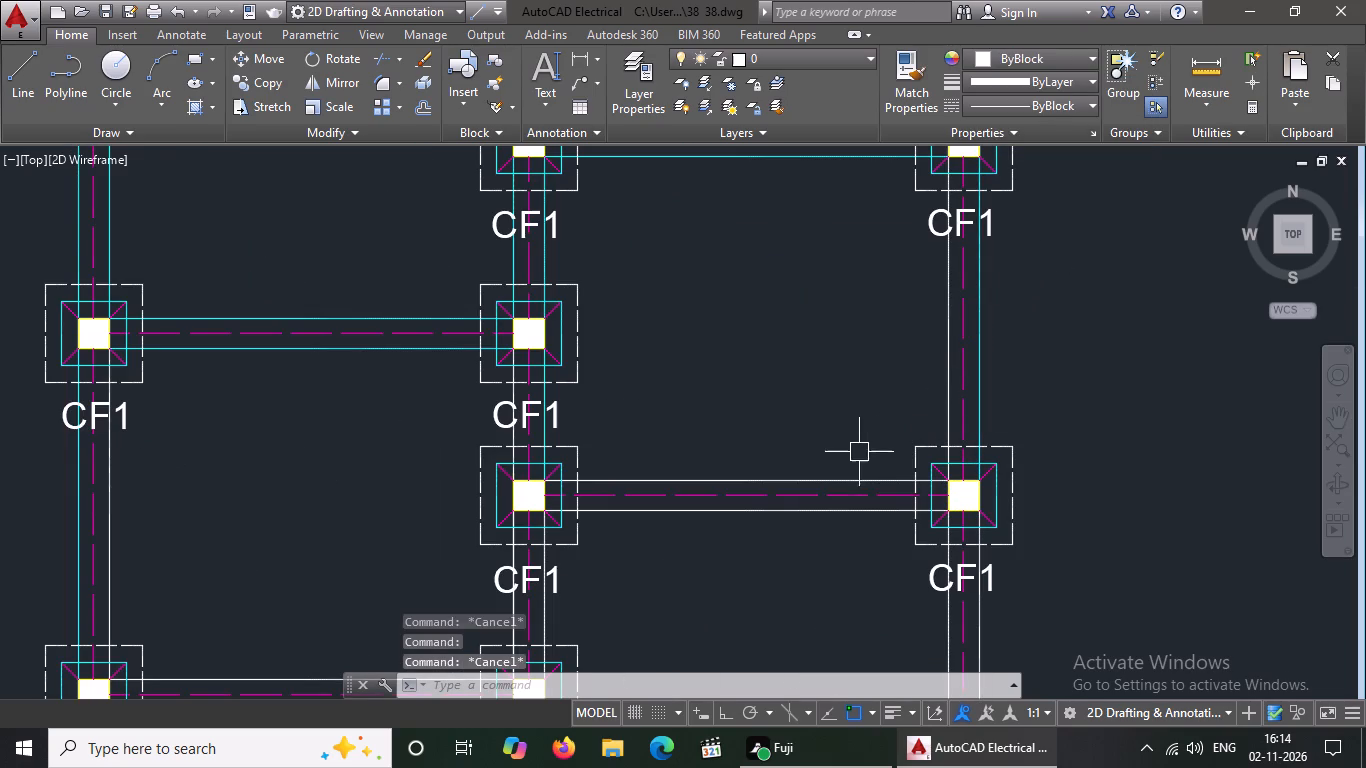
click(945, 330)
click(994, 60)
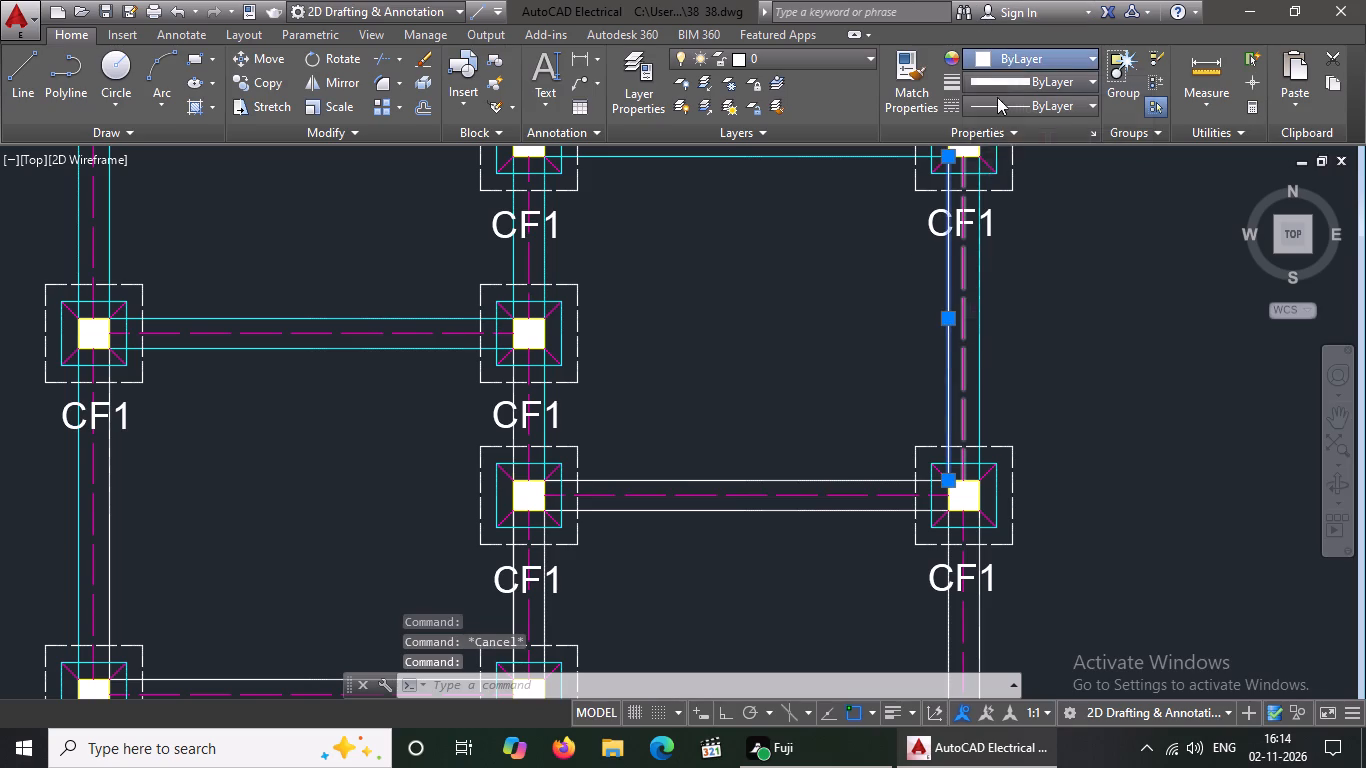
click(1032, 255)
key(Escape)
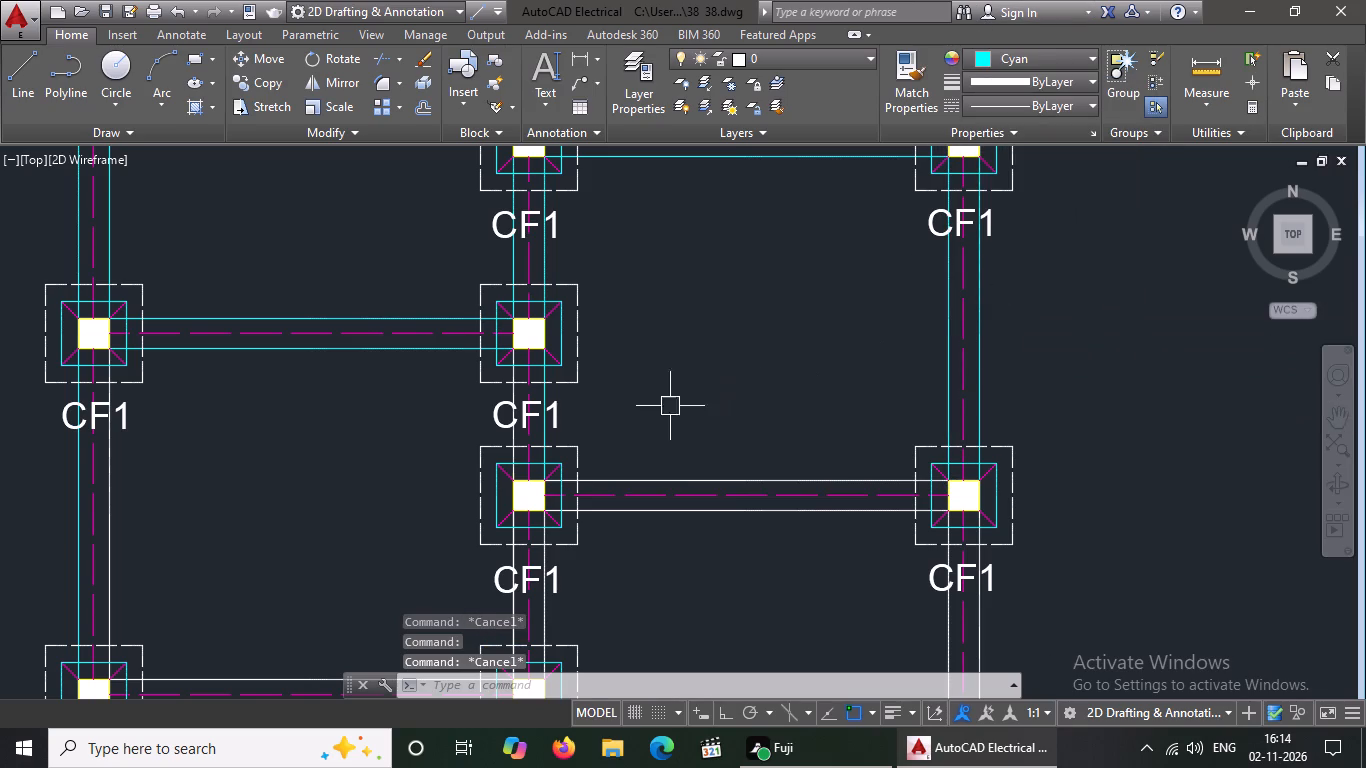
Recolour the remaining white left-hand line of the middle-column vertical beam between the two closely spaced CF1 footings cyan.
scroll(496, 401, up, 3)
click(478, 328)
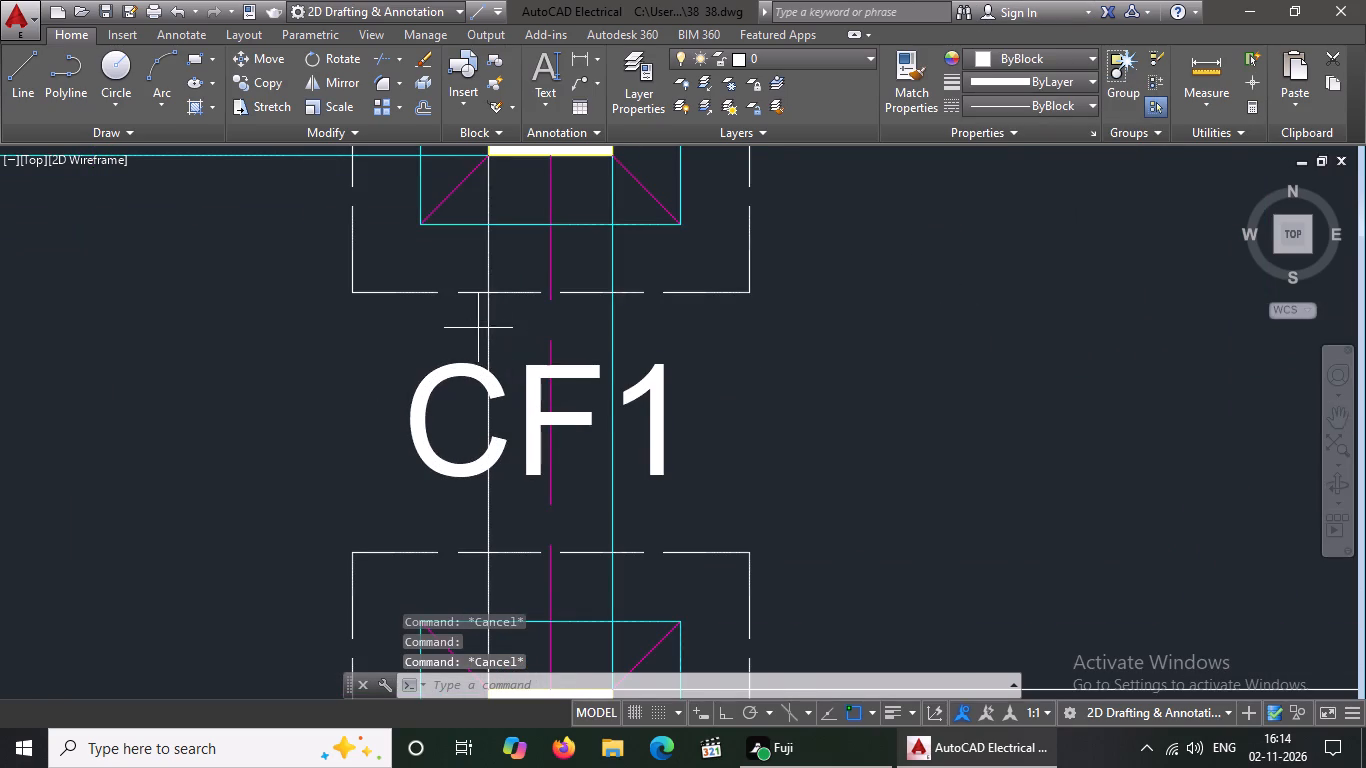
click(481, 331)
click(491, 327)
click(1018, 43)
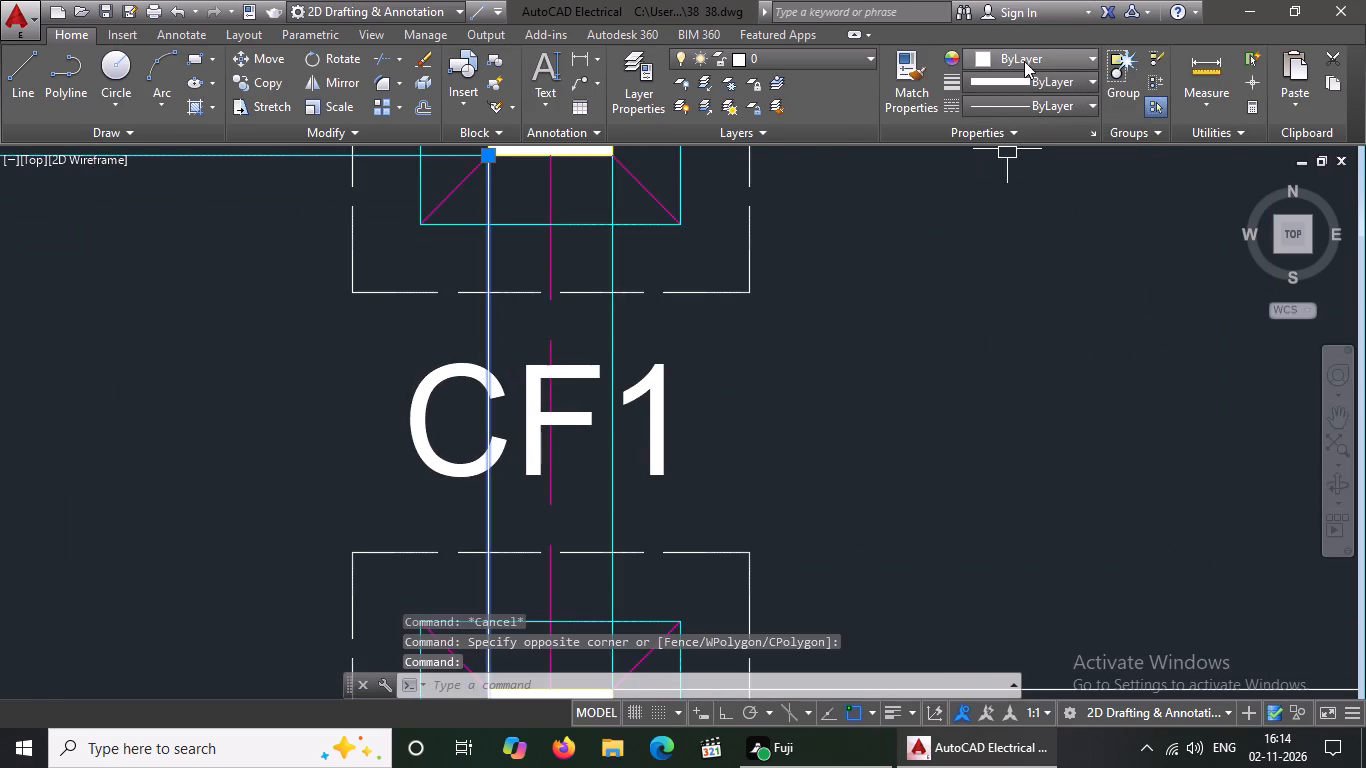
click(1024, 61)
click(1032, 265)
key(Escape)
Recolour both white side lines of the horizontal beam joining the lower closely spaced middle-column footing to the right column cyan.
scroll(596, 312, down, 2)
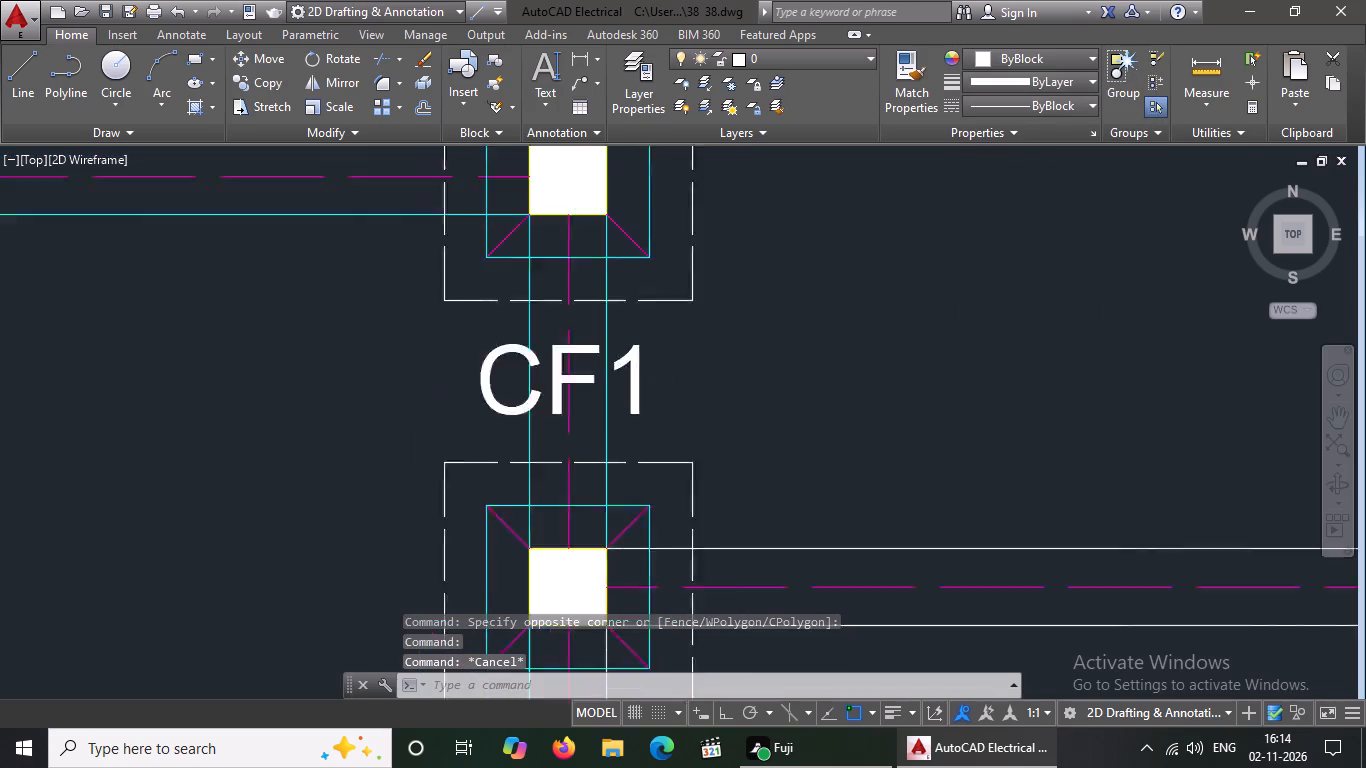
scroll(601, 318, down, 3)
scroll(671, 359, up, 3)
click(671, 349)
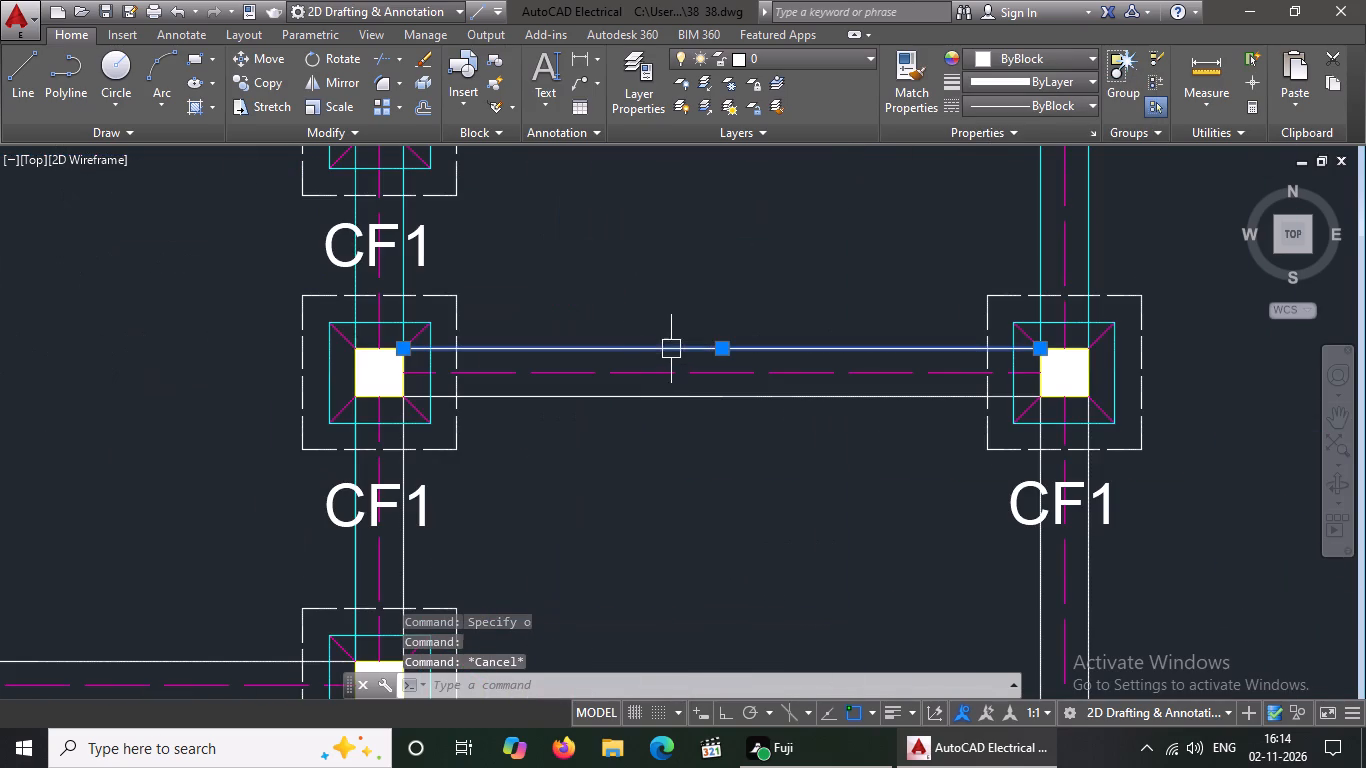
click(995, 52)
click(1038, 263)
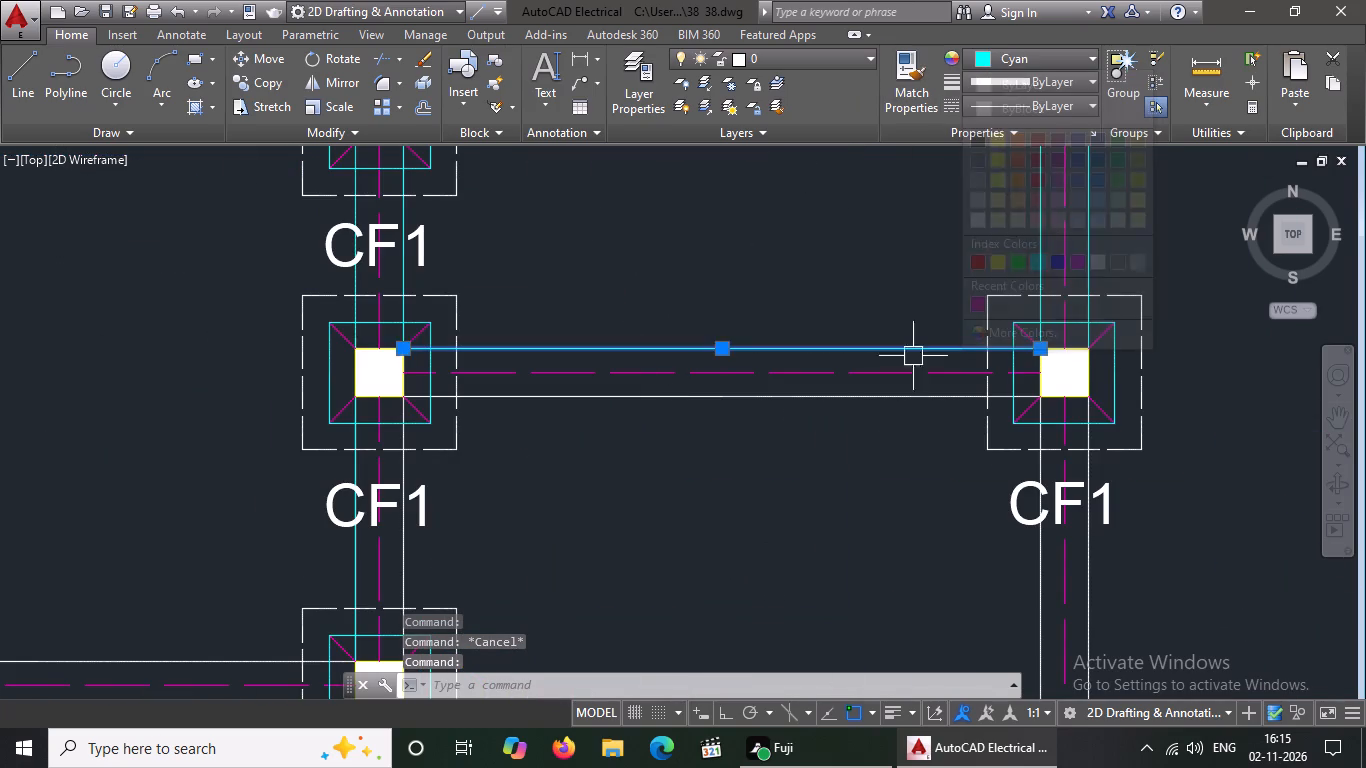
key(Escape)
click(808, 403)
click(1003, 58)
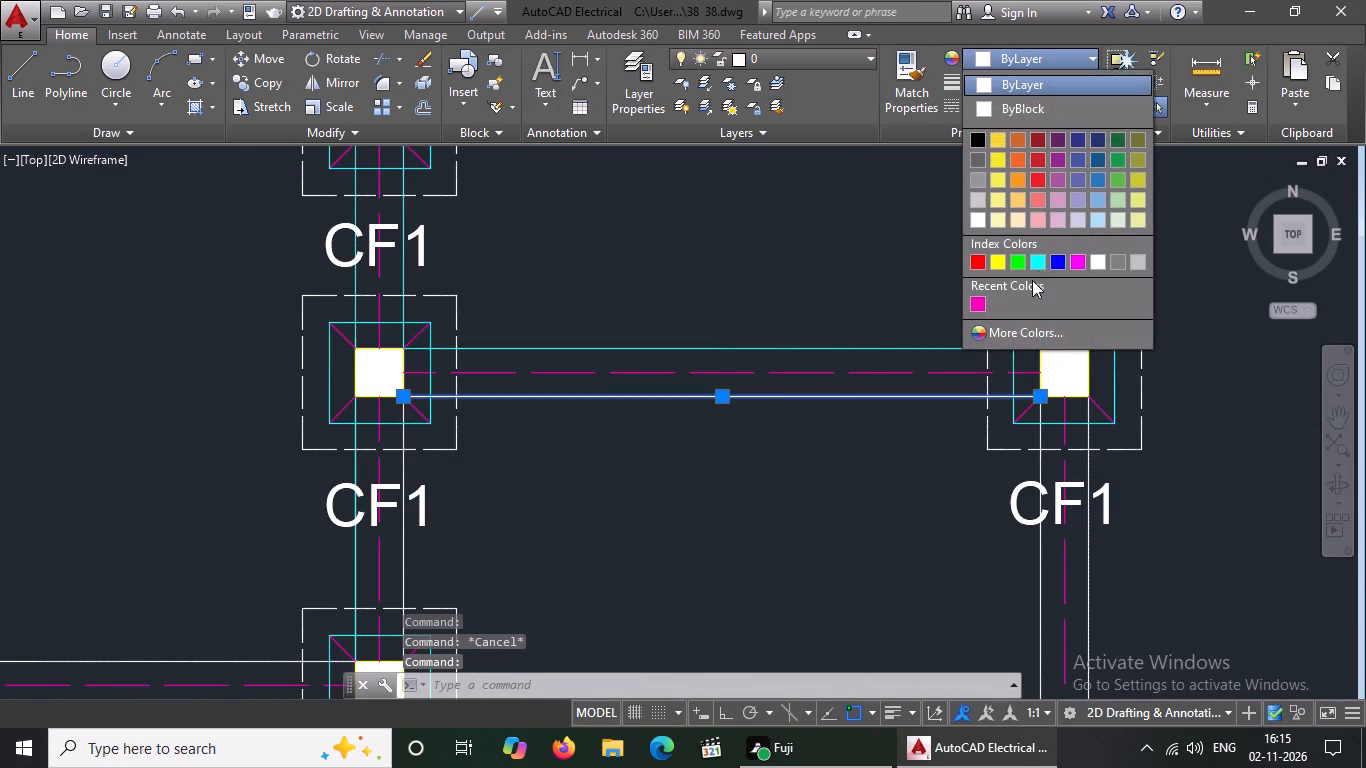
click(1040, 264)
key(Escape)
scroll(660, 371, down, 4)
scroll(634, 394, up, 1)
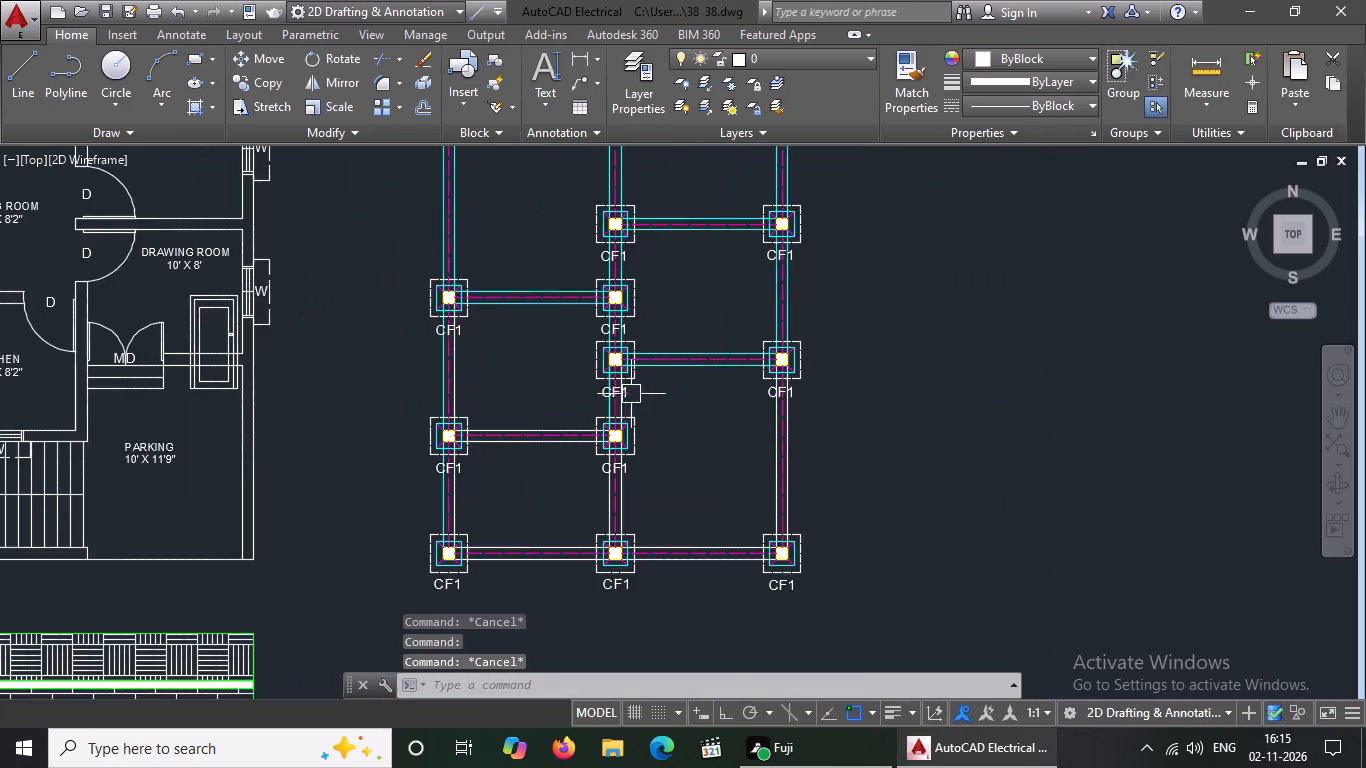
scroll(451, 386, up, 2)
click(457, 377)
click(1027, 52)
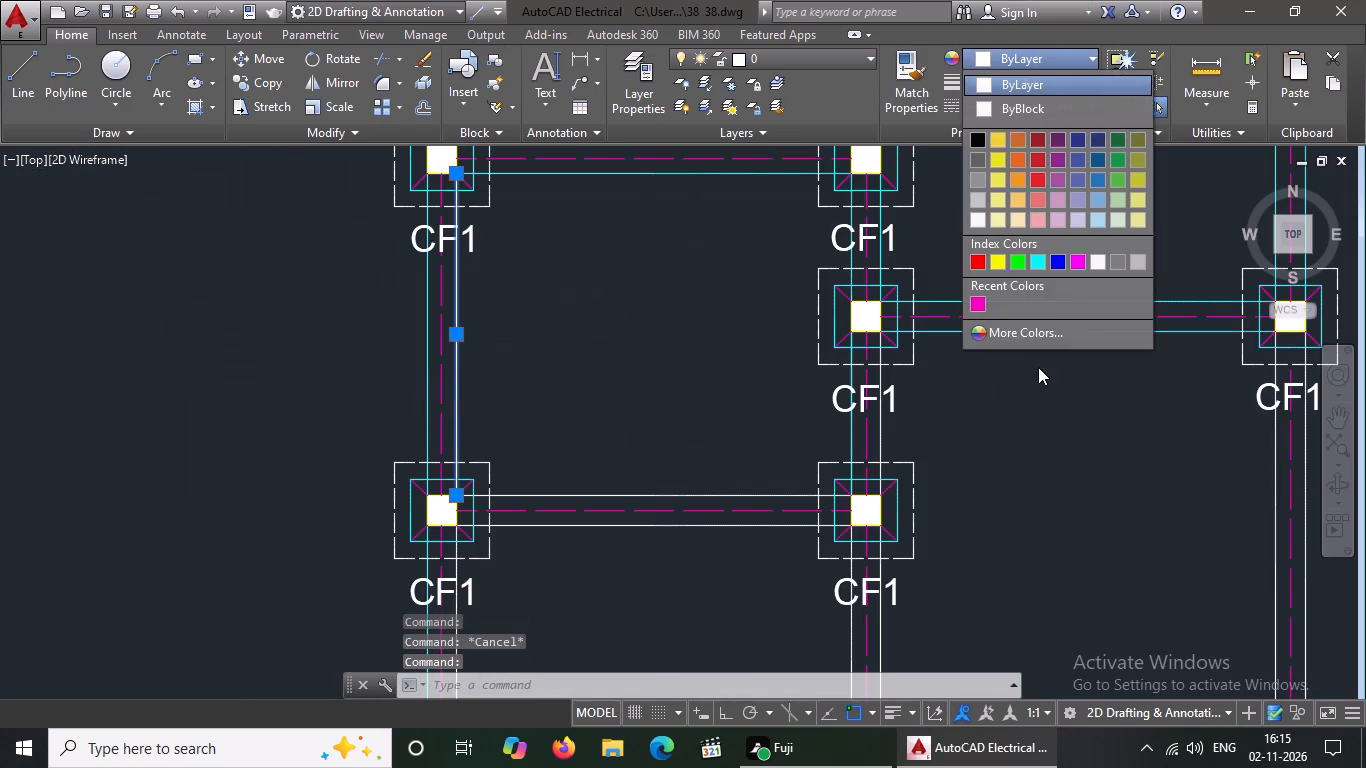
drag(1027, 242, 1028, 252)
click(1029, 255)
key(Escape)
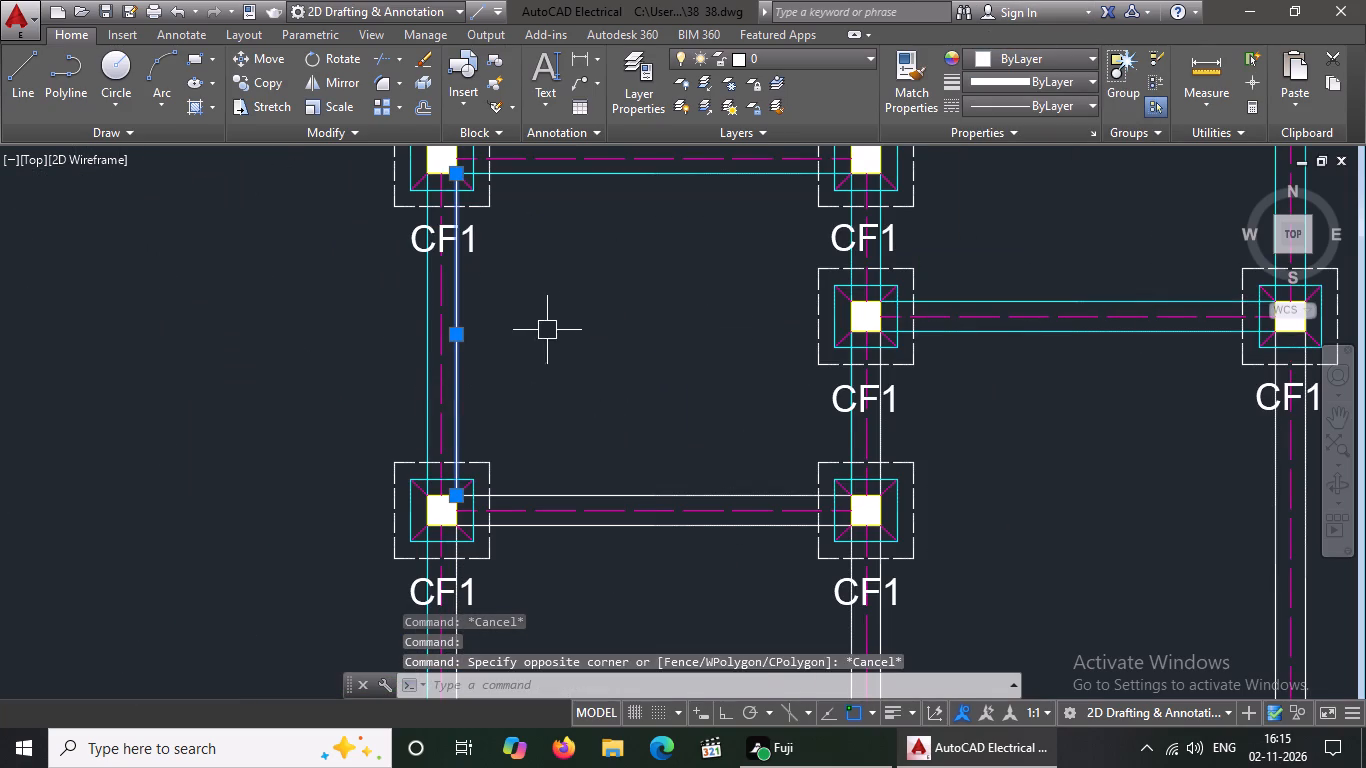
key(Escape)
Recolour the white right-hand line of the left-column vertical beam in the second bay above the bottom row cyan.
click(452, 328)
click(1056, 60)
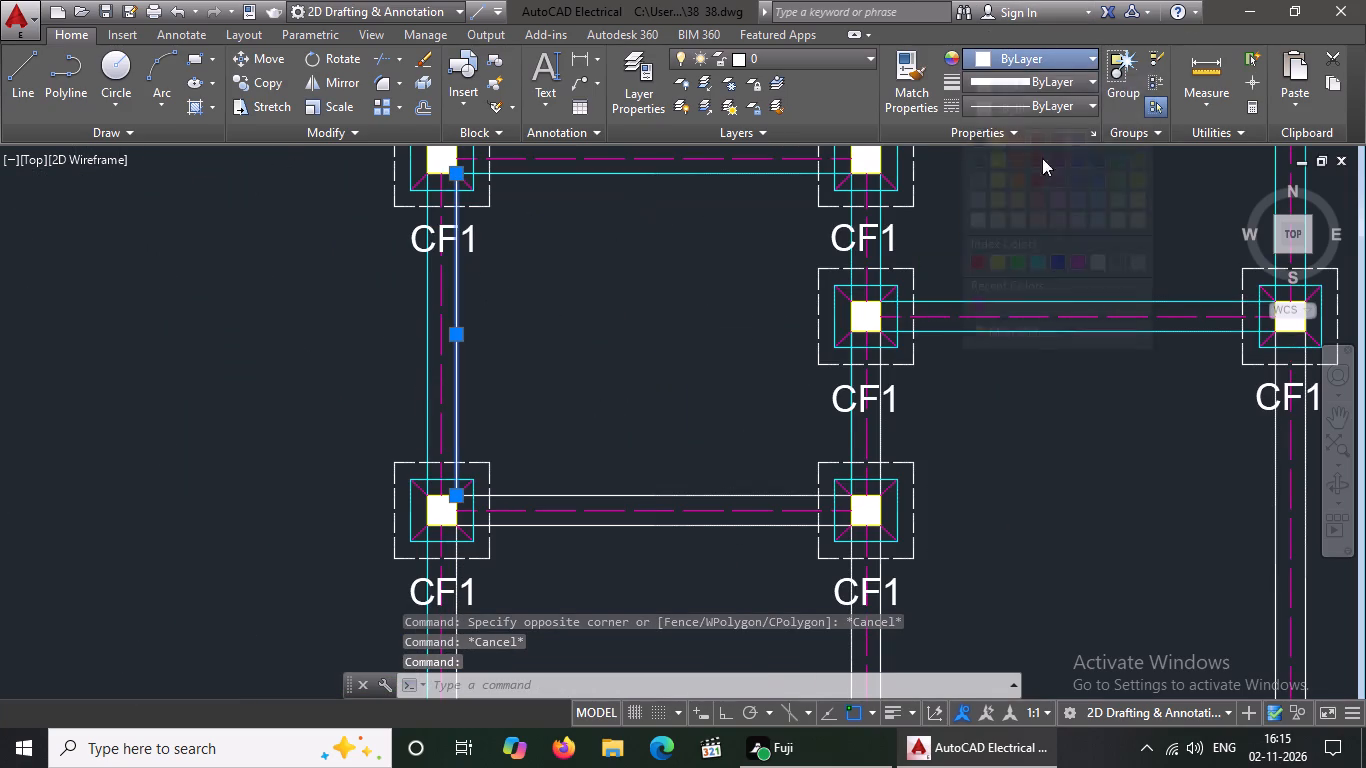
click(1025, 261)
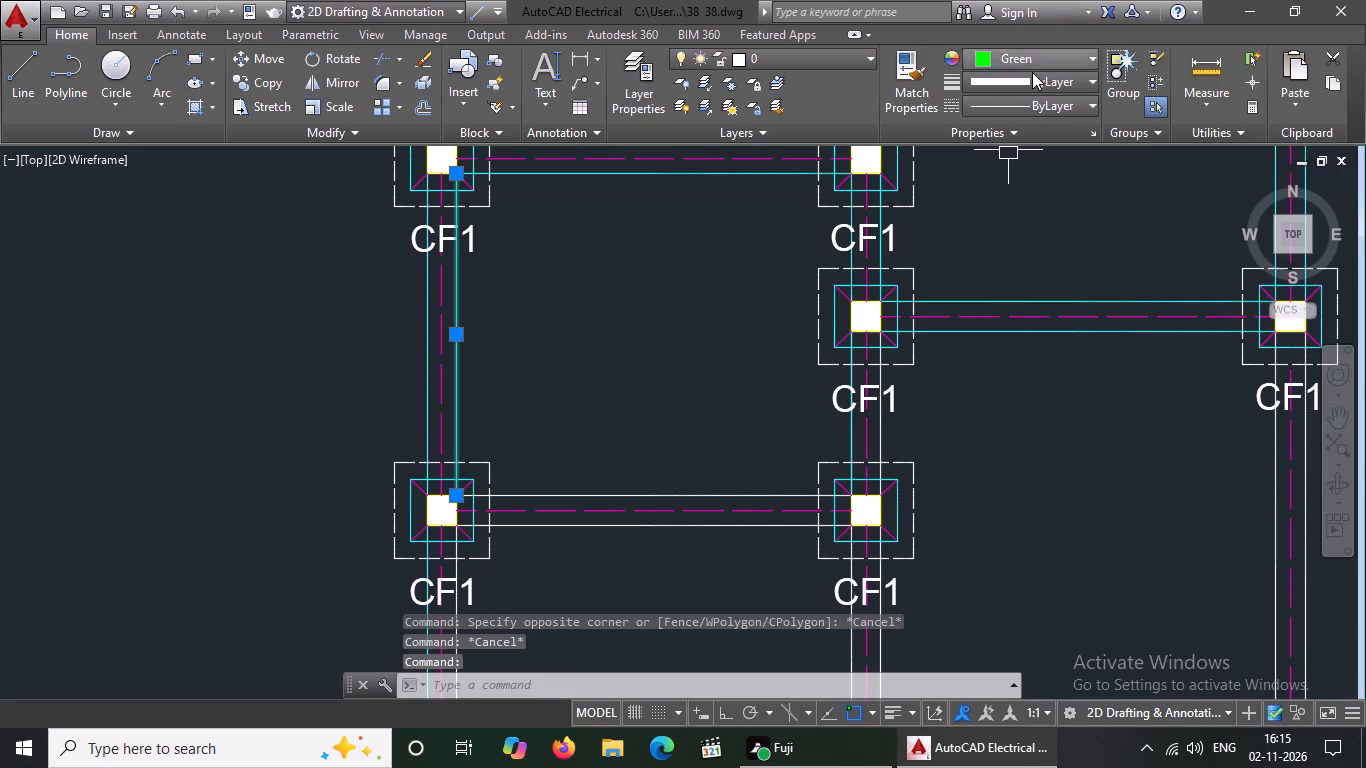
drag(1041, 59, 1041, 68)
click(1036, 258)
key(Escape)
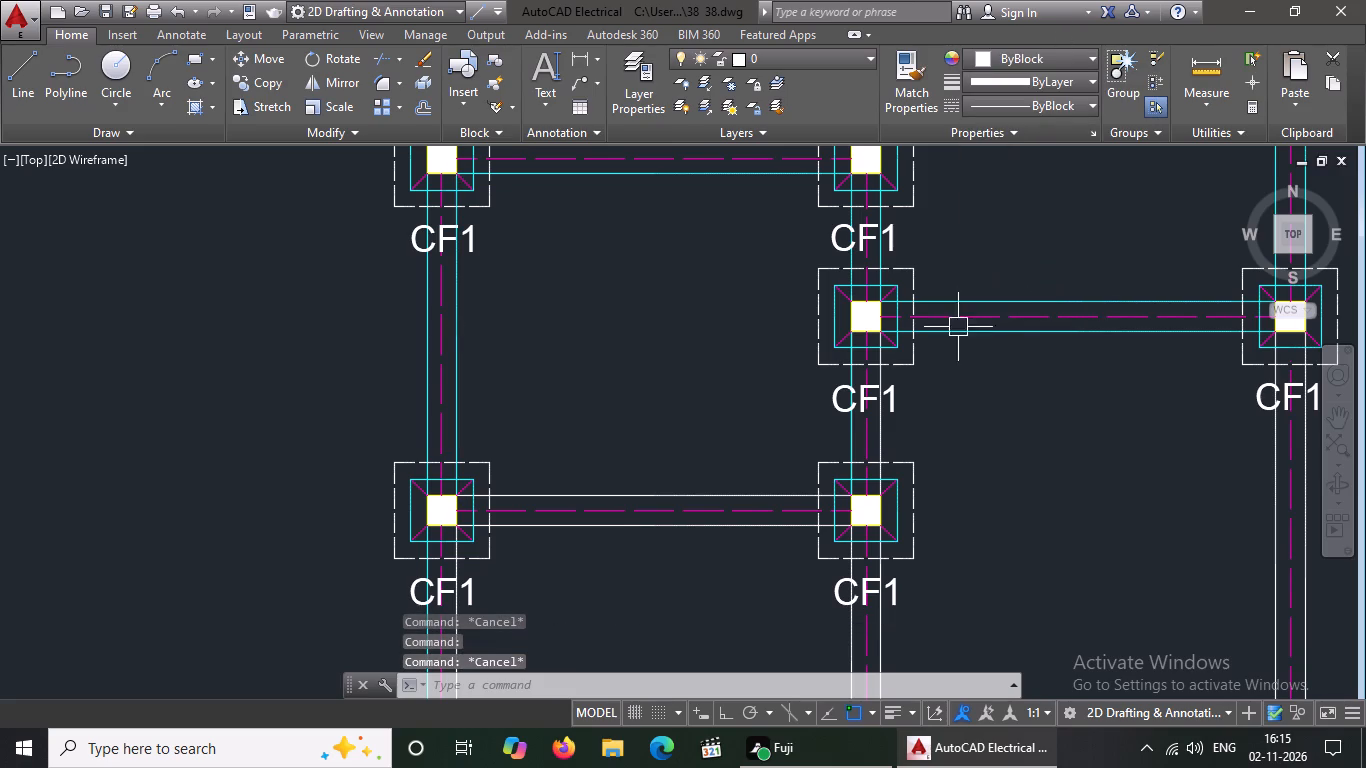
Recolour the white right-hand line of the left-column vertical beam directly above the bottom-row footing cyan.
scroll(834, 387, down, 2)
scroll(680, 491, up, 3)
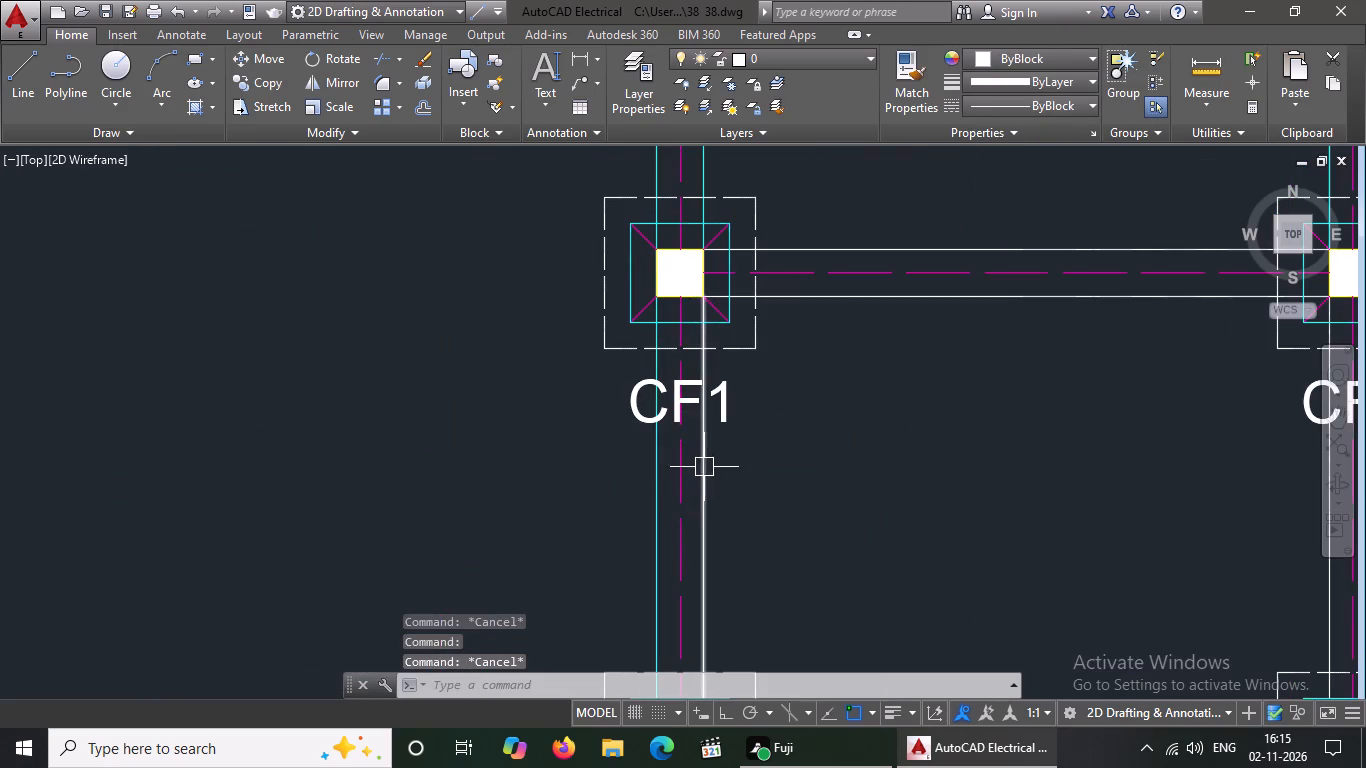
click(706, 465)
click(1001, 60)
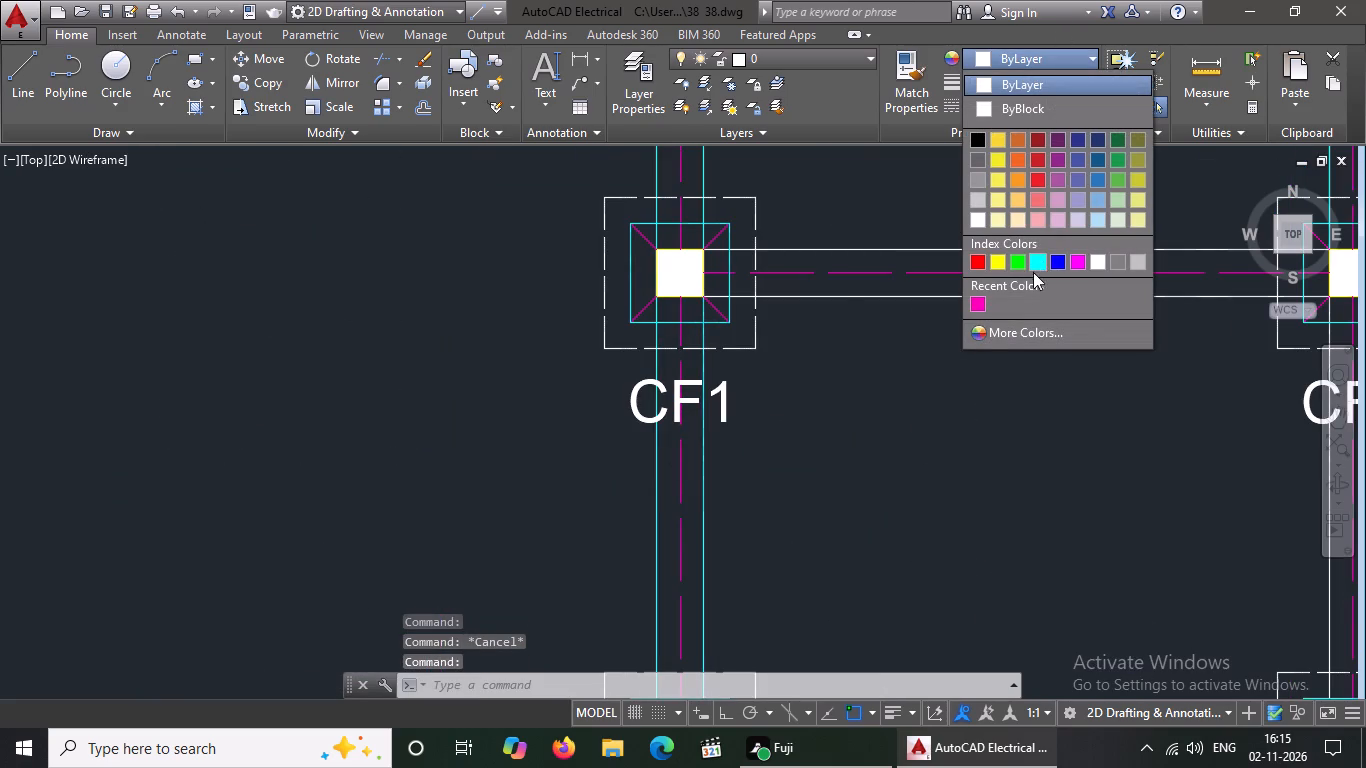
click(1036, 259)
key(Escape)
Recolour the bottom-row horizontal beam's upper line in the left bay and its full-length lower line cyan.
scroll(702, 374, down, 5)
scroll(746, 441, up, 4)
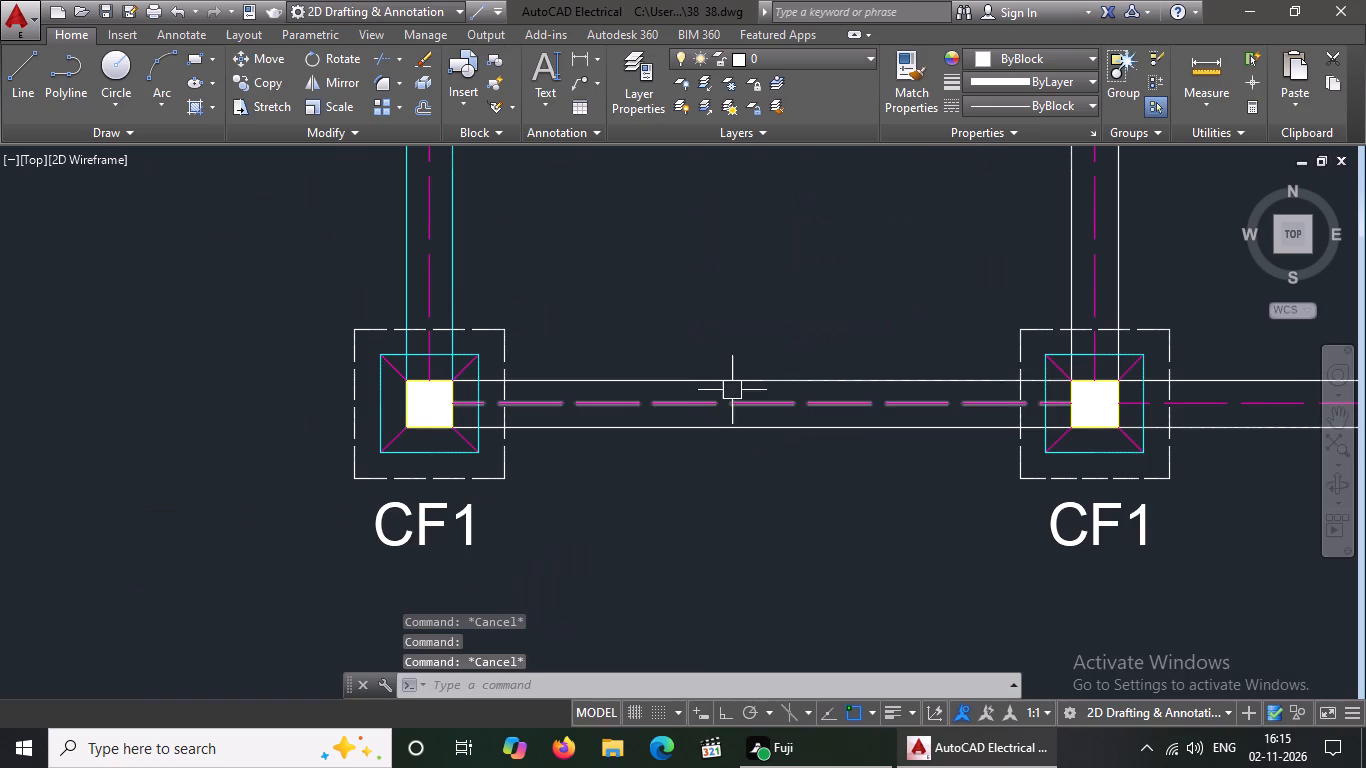
click(729, 383)
click(1012, 64)
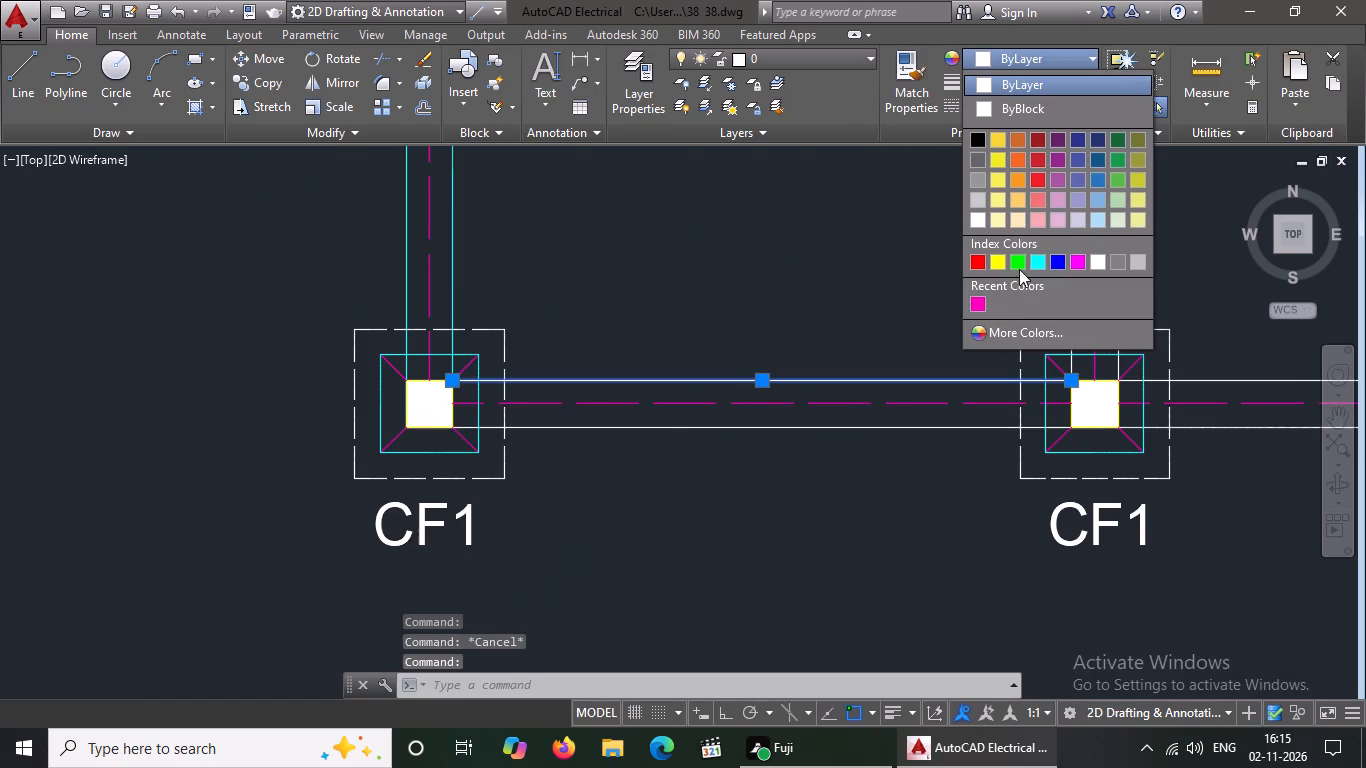
click(1039, 261)
key(Escape)
click(859, 423)
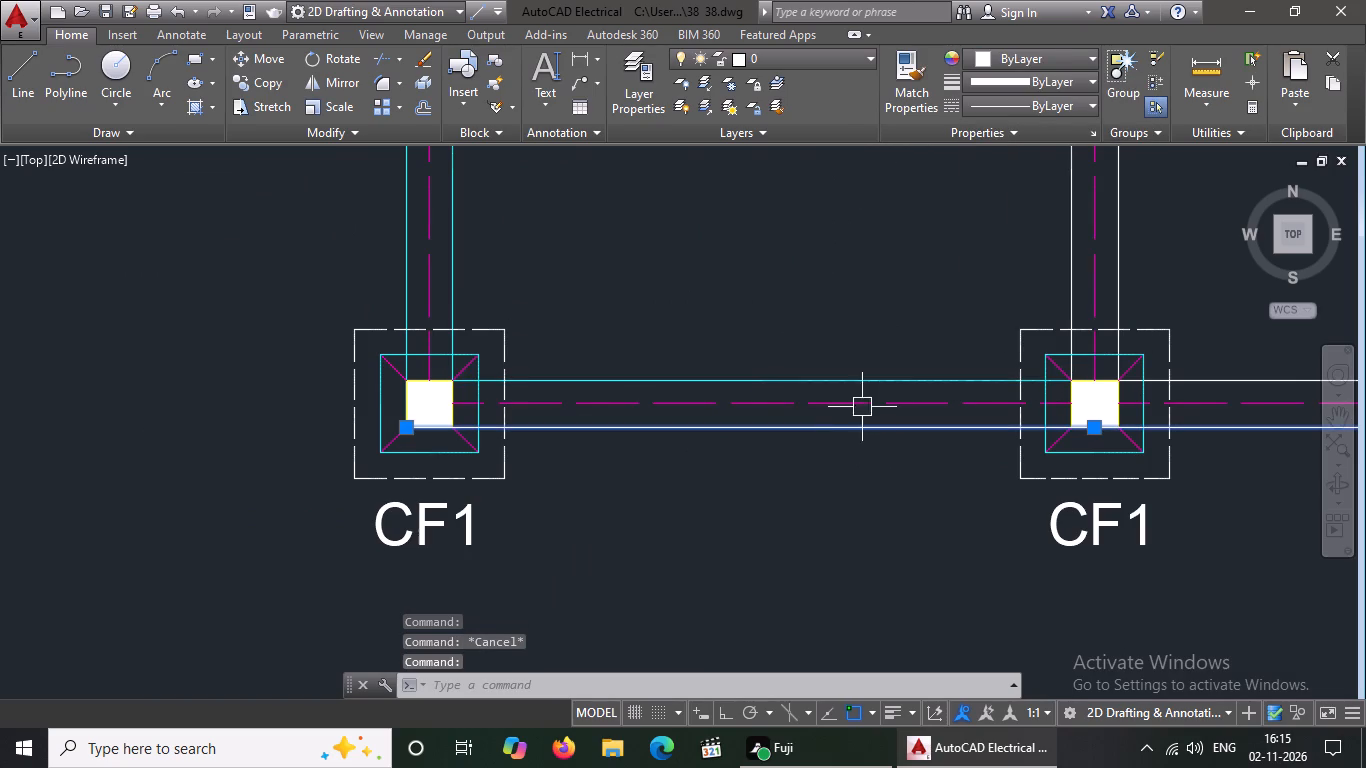
click(1052, 62)
click(1037, 263)
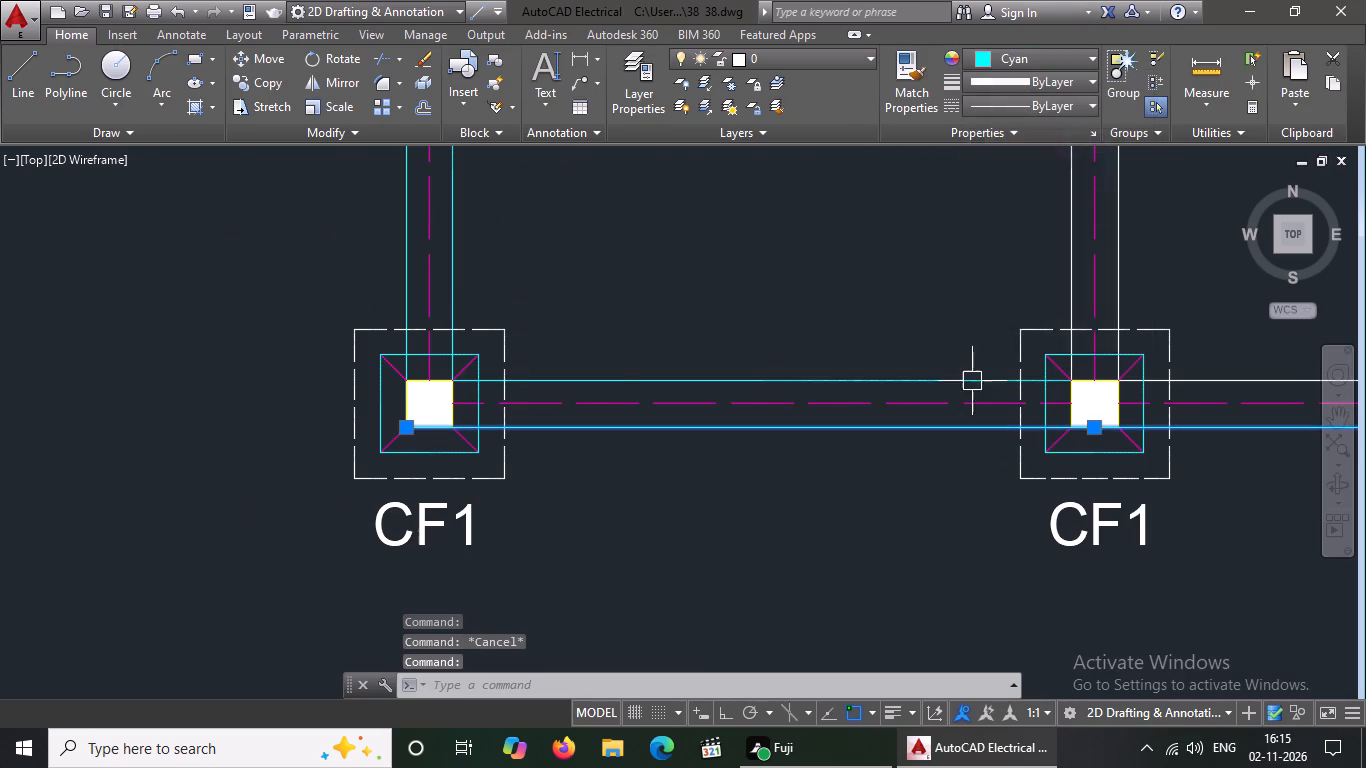
key(Escape)
Recolour the white left-hand line of the middle-column vertical beam directly above the bottom-row footing cyan.
scroll(892, 422, down, 1)
click(1002, 300)
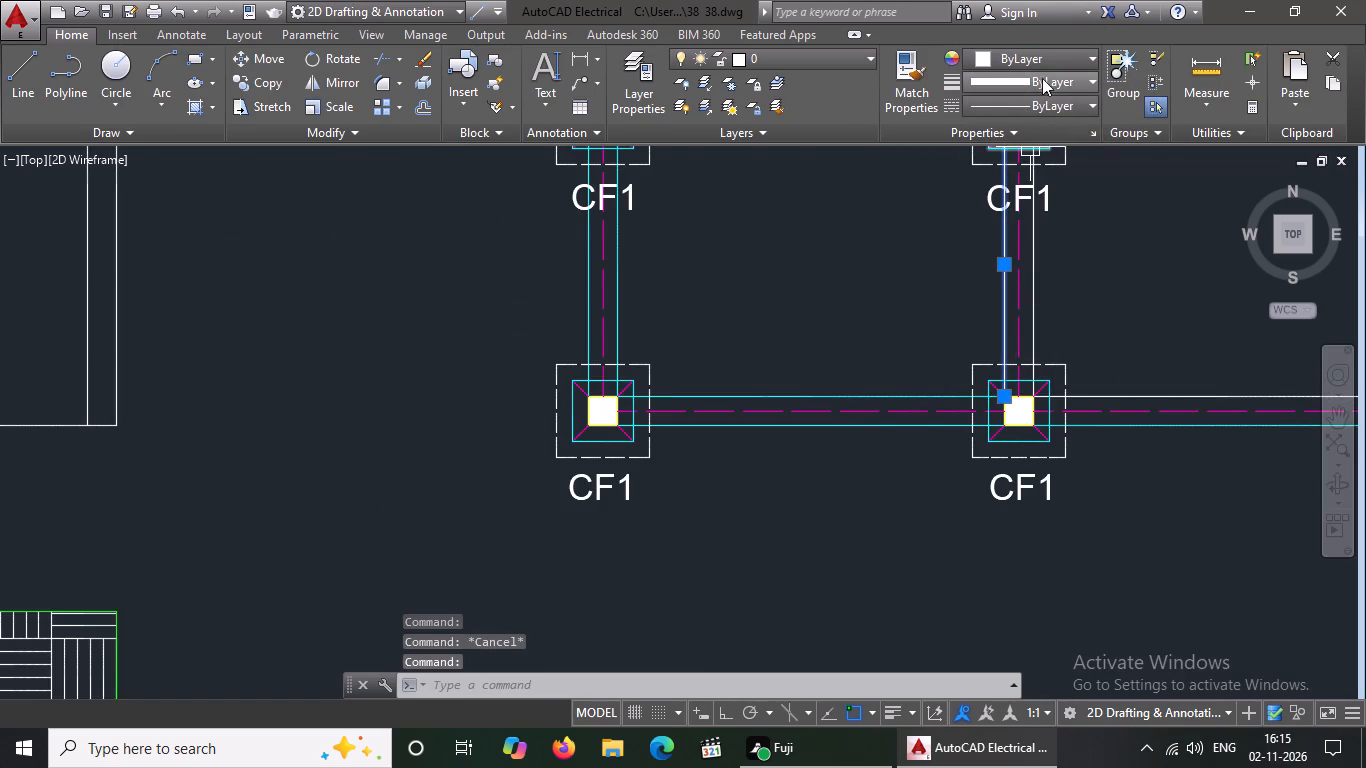
click(1045, 62)
click(1040, 264)
key(Escape)
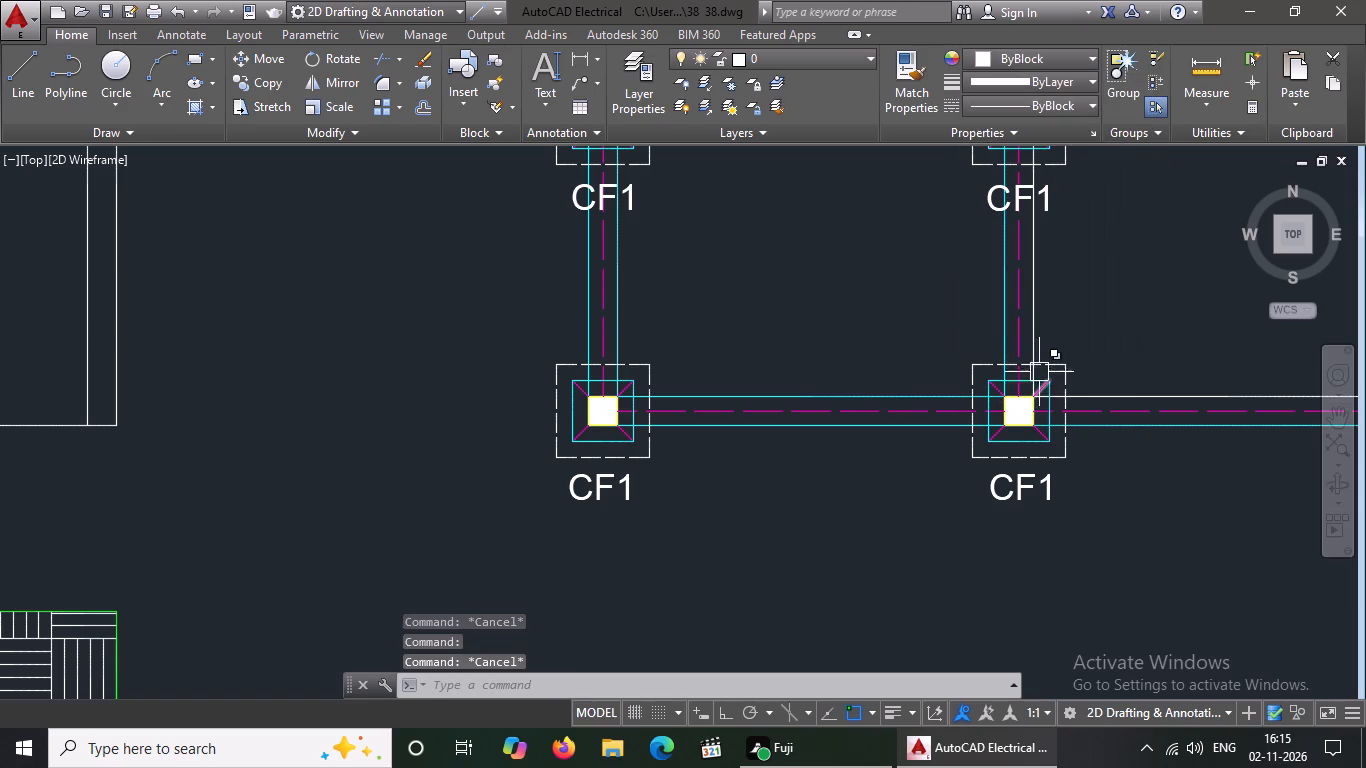
Recolour the white right-hand line of the middle-column vertical beam directly above the bottom-row footing cyan.
click(1031, 330)
drag(1043, 54, 1042, 71)
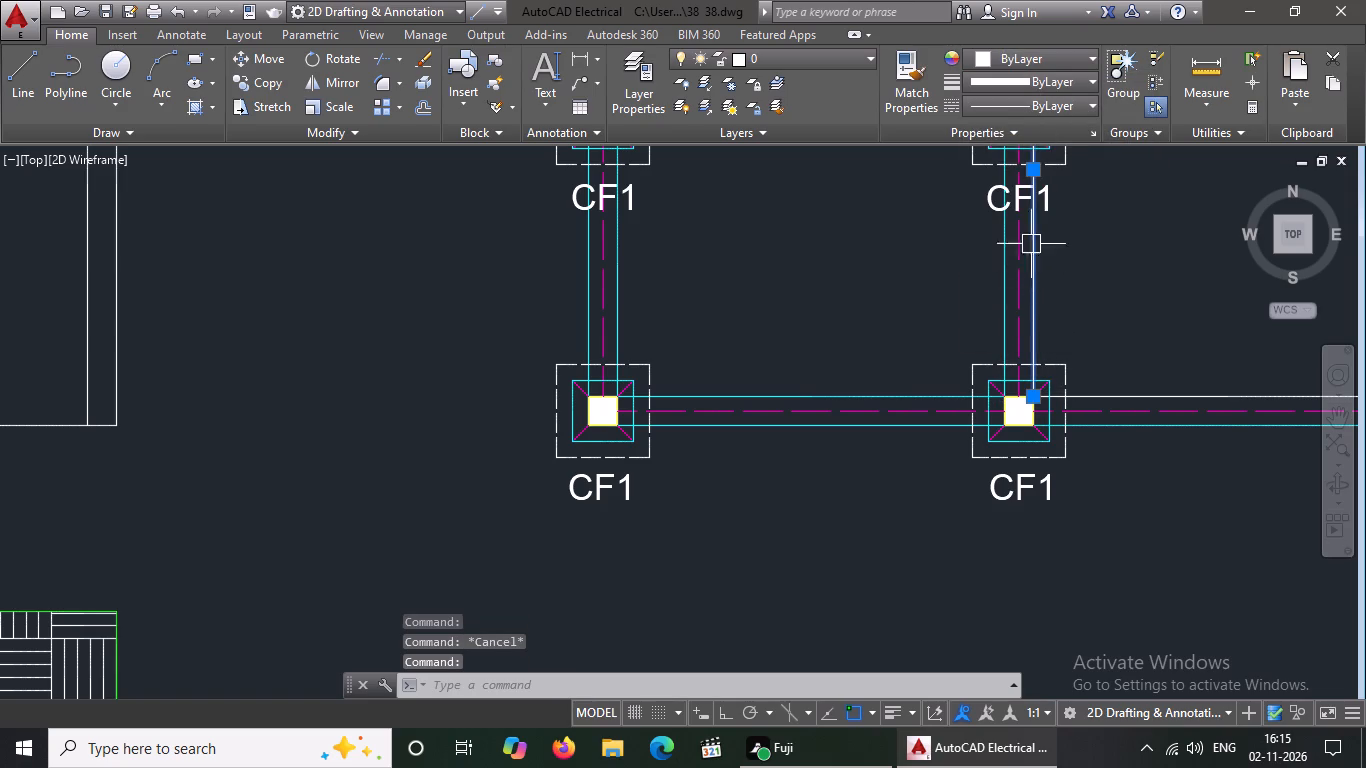
click(1049, 65)
drag(1034, 263, 1031, 272)
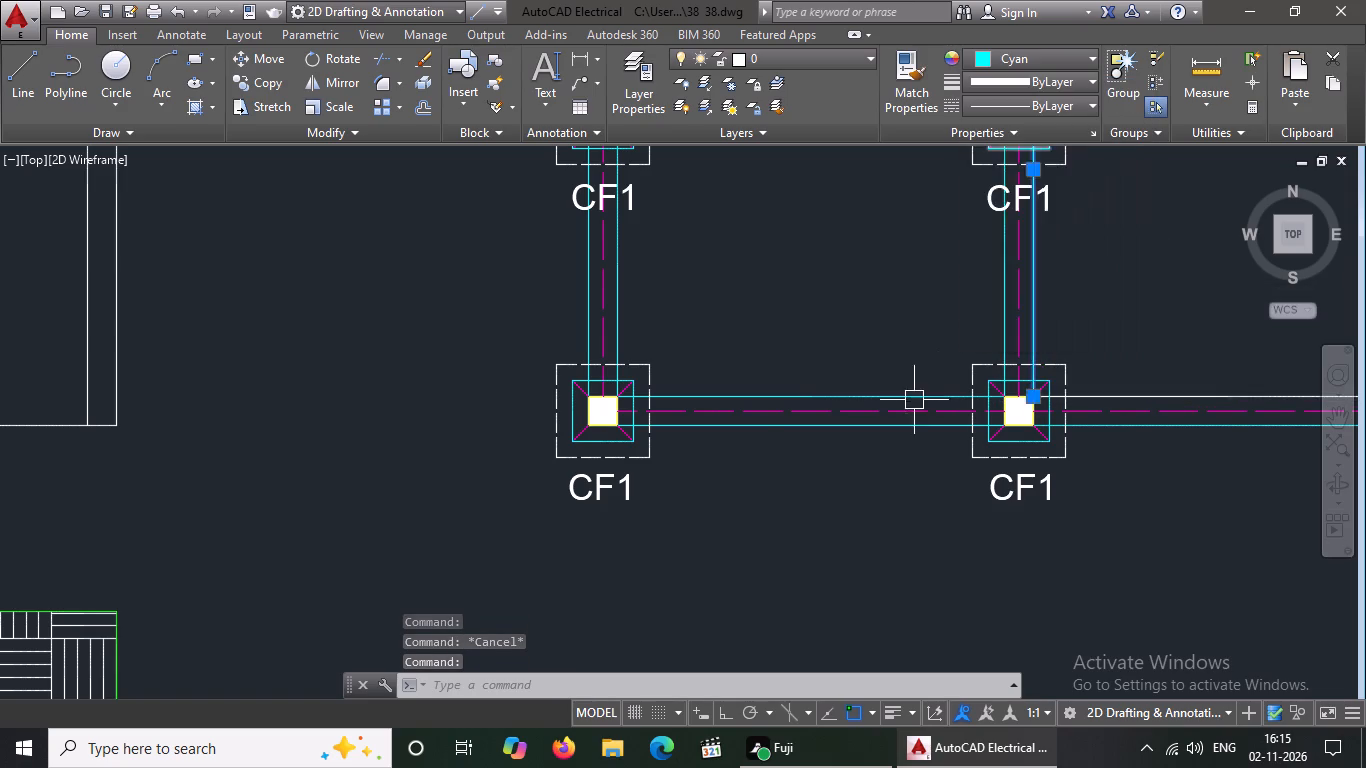
key(Escape)
Recolour the white upper line of the bottom-row horizontal beam in the right bay cyan.
scroll(729, 411, down, 3)
scroll(867, 393, up, 3)
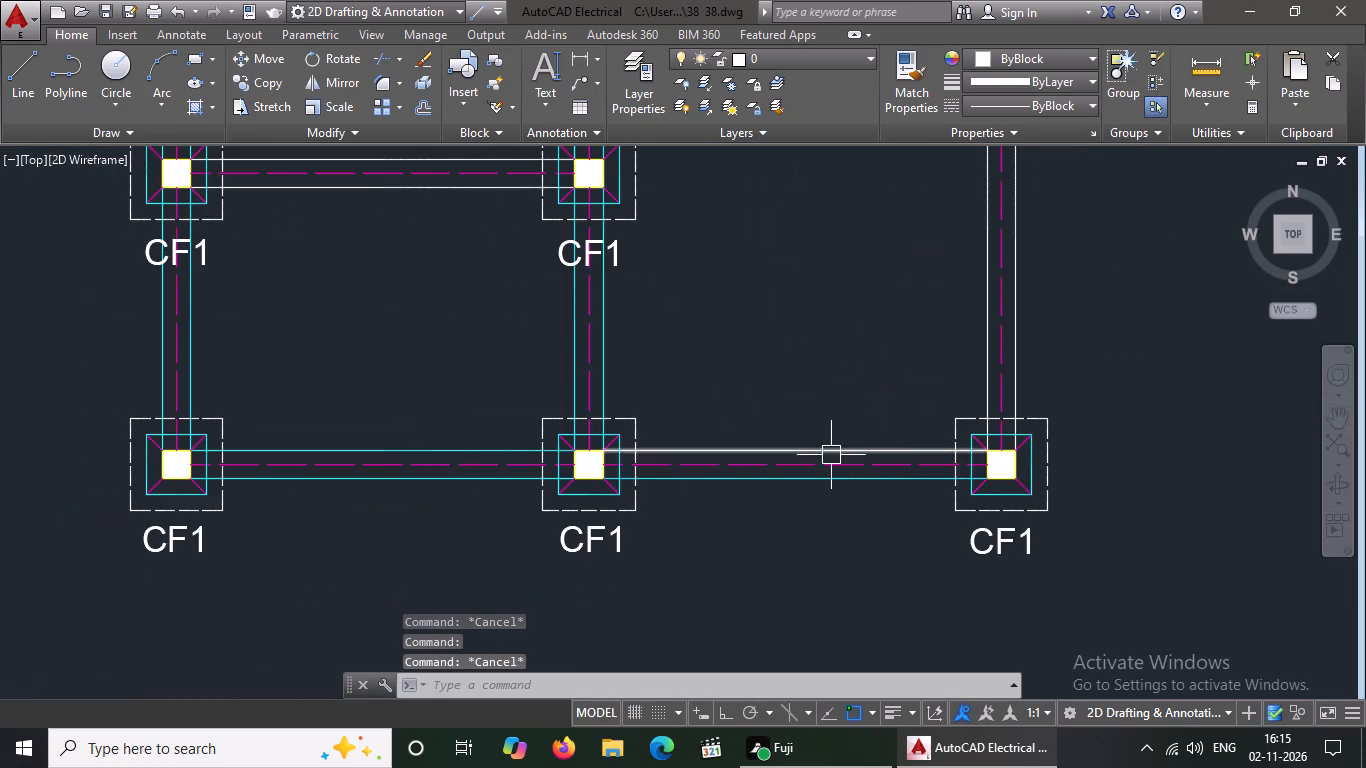
click(828, 451)
click(1019, 56)
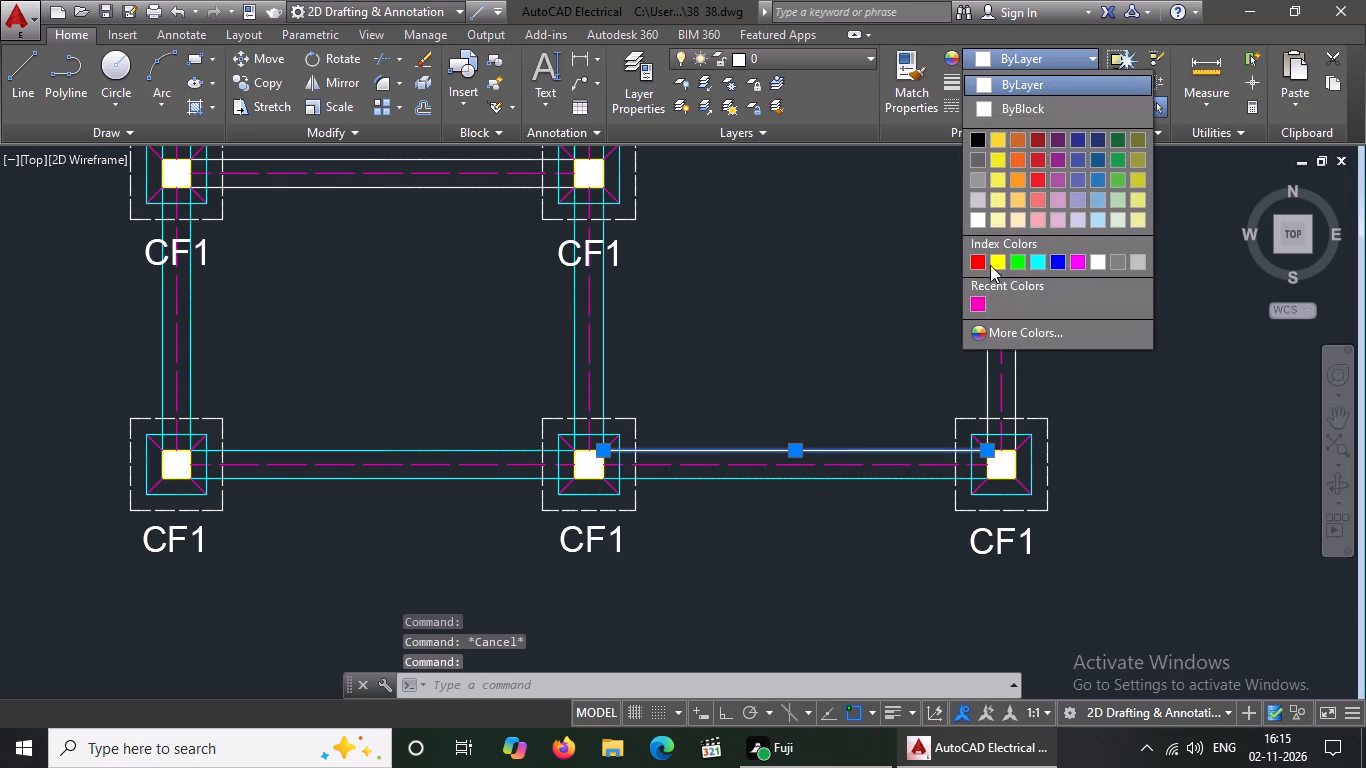
click(1034, 265)
key(Escape)
Recolour both white lines of the right-column vertical beam directly above the bottom-row footing cyan.
click(984, 329)
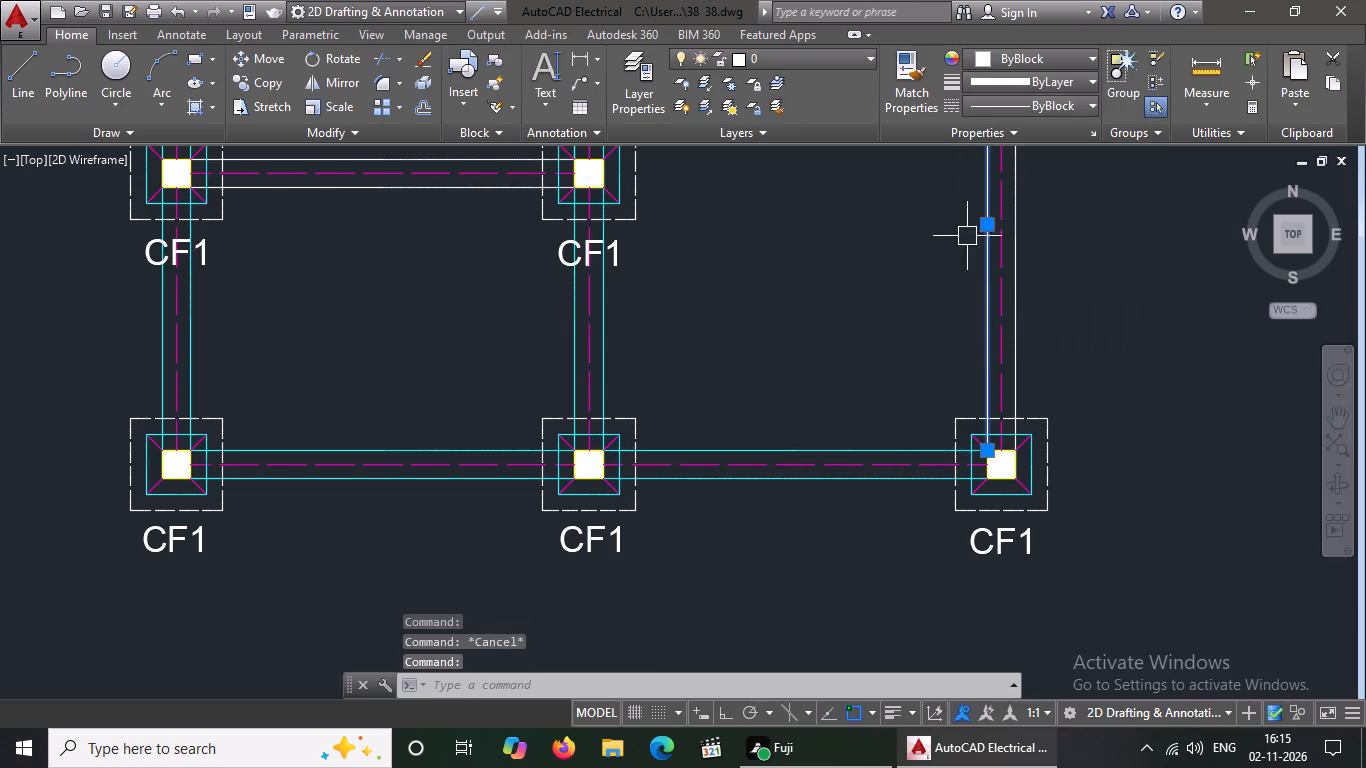
click(1006, 56)
drag(1034, 261, 1032, 276)
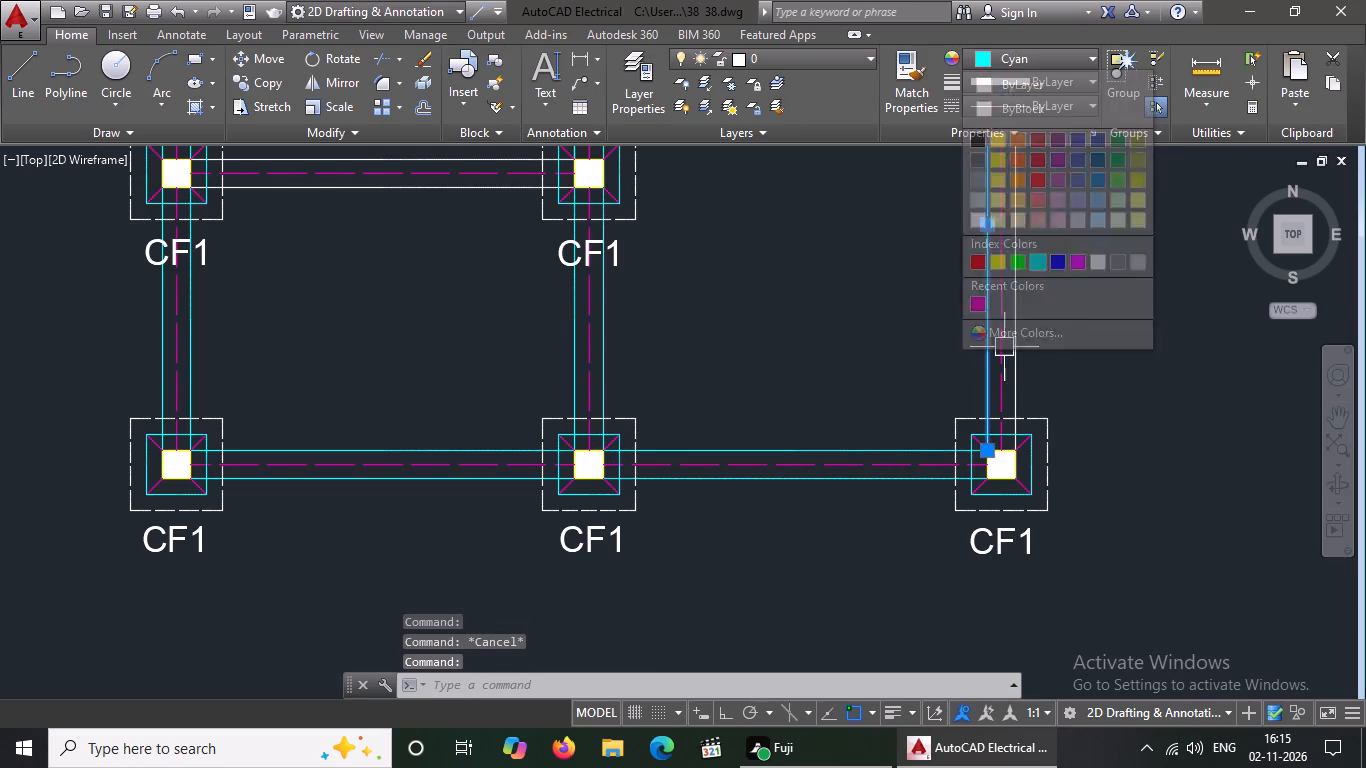
key(Escape)
click(1012, 346)
click(1060, 62)
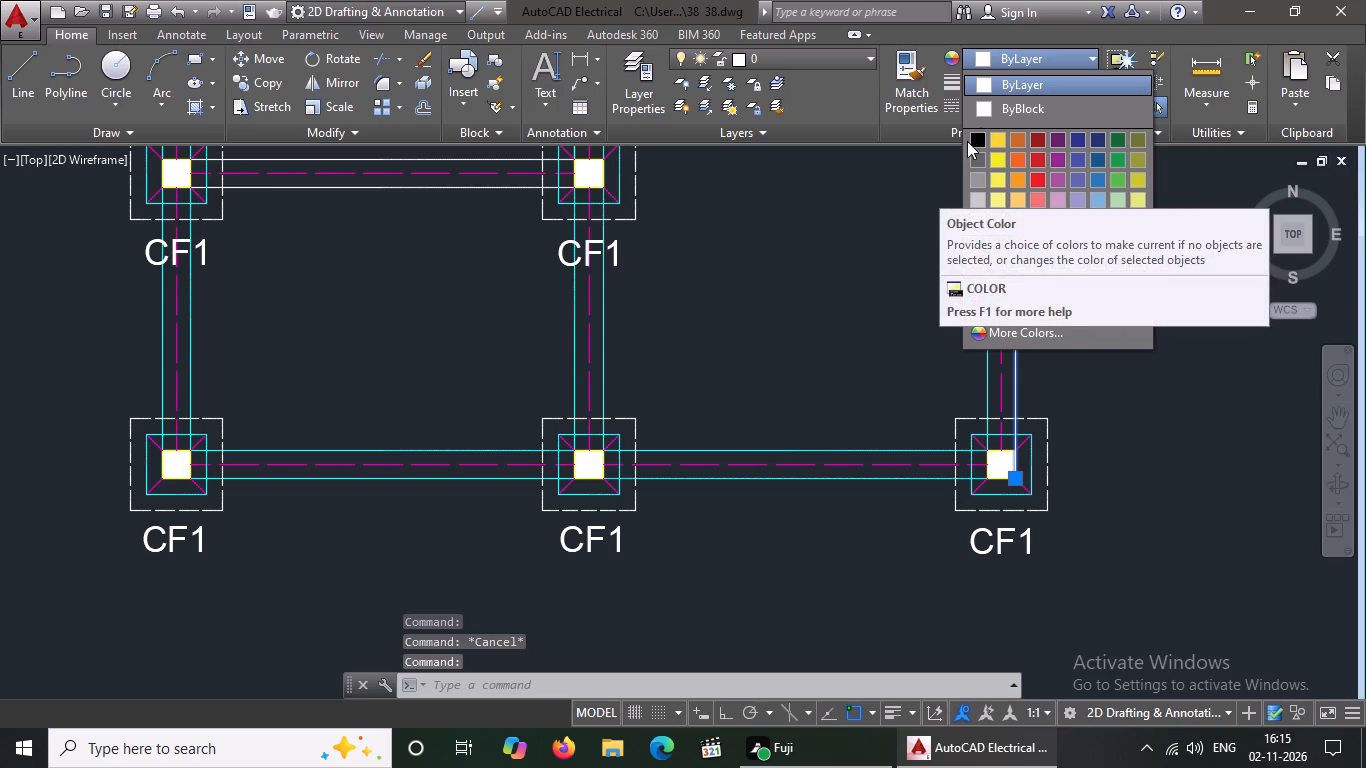
click(1039, 257)
key(Escape)
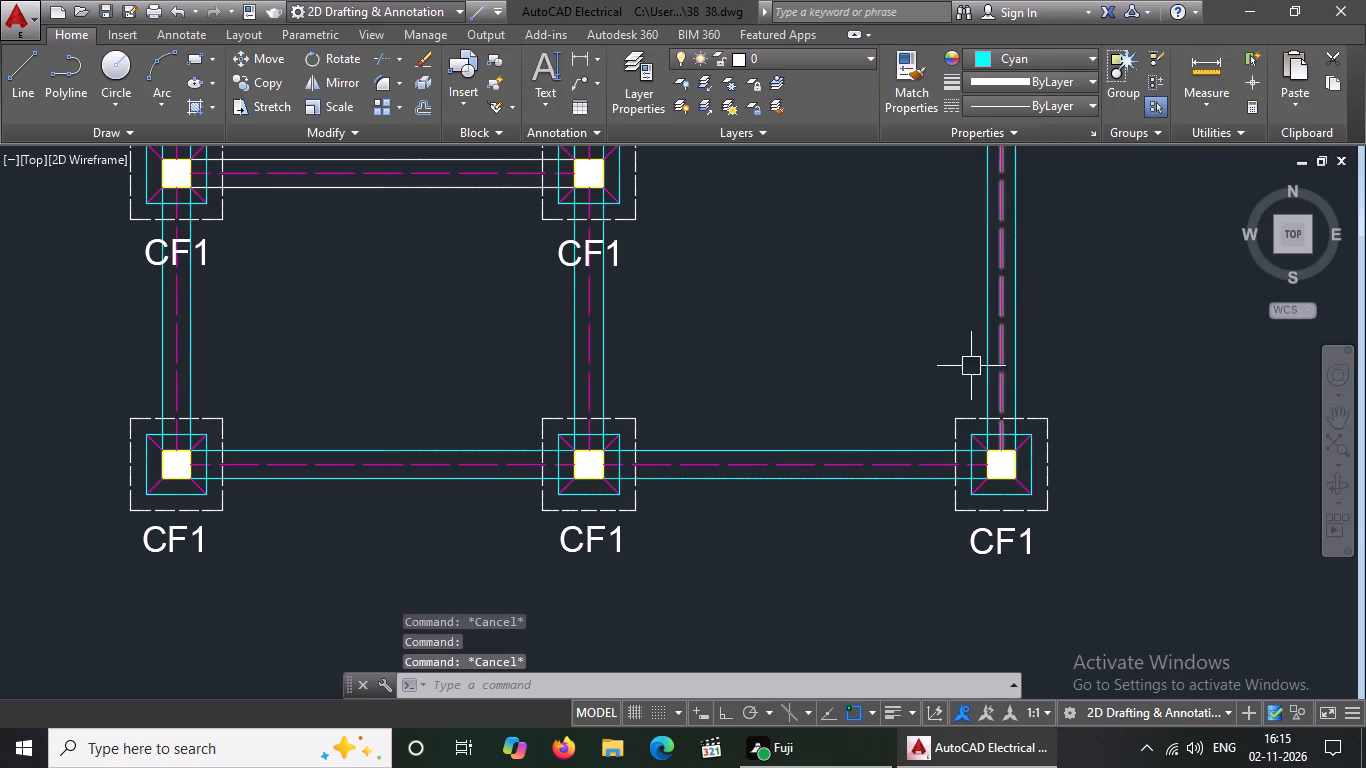
Recolour both white lines of the left-bay horizontal beam one row above the bottom footing row cyan.
scroll(848, 365, down, 3)
scroll(767, 301, up, 3)
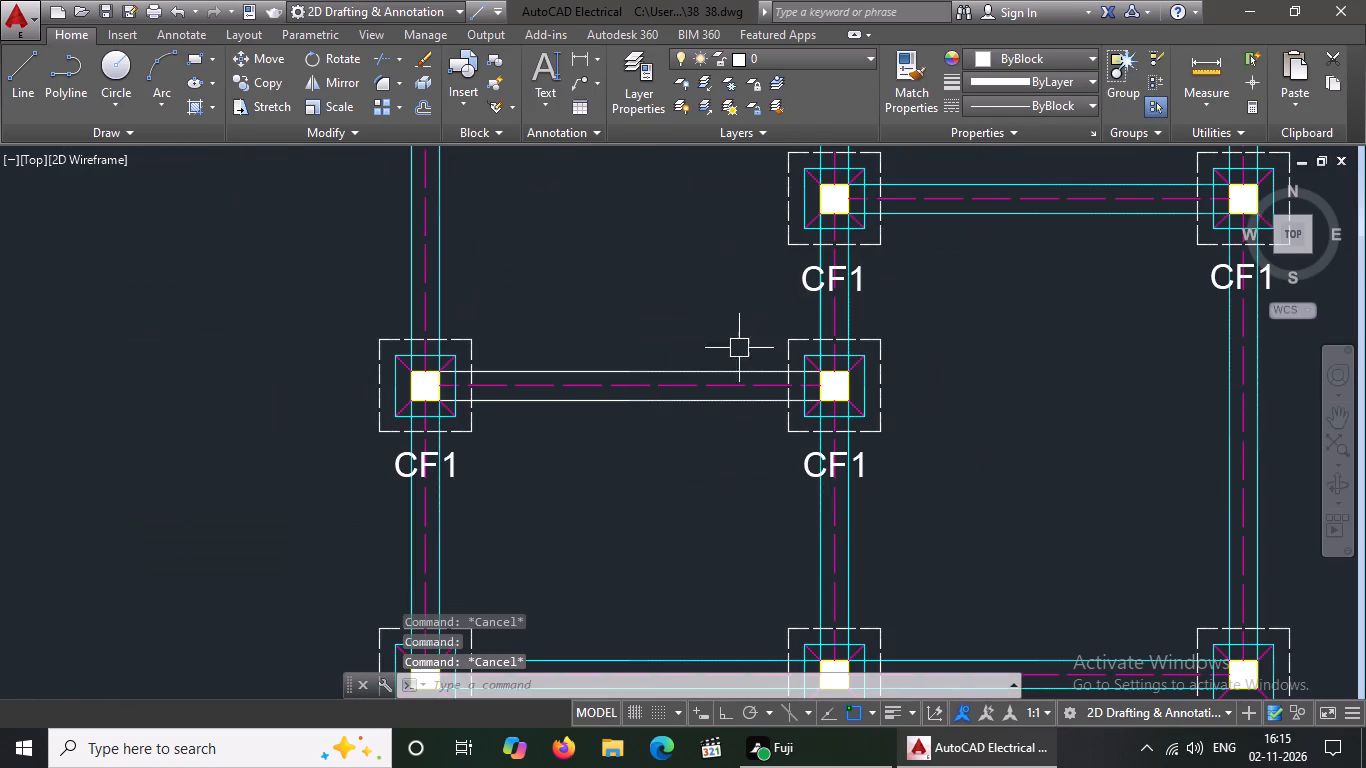
click(733, 370)
click(1046, 58)
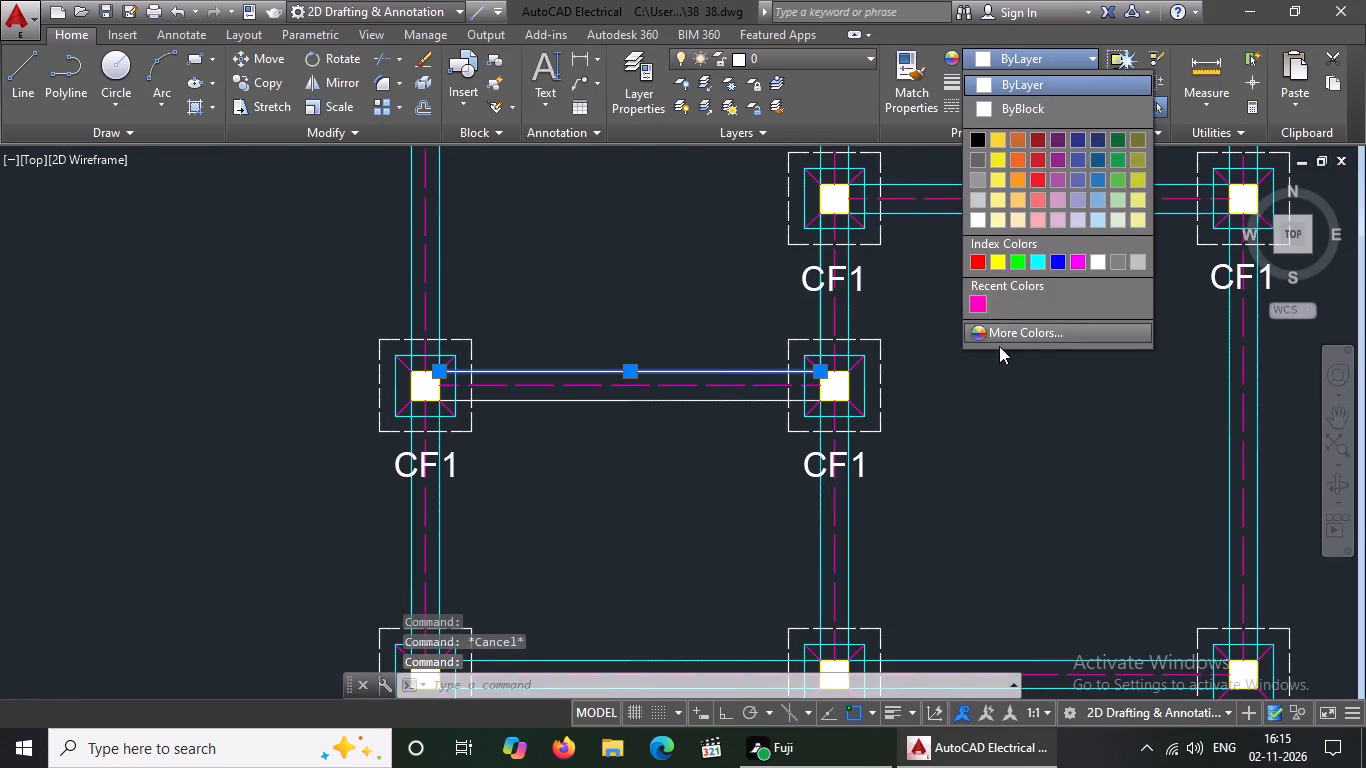
click(1040, 259)
key(Escape)
click(732, 401)
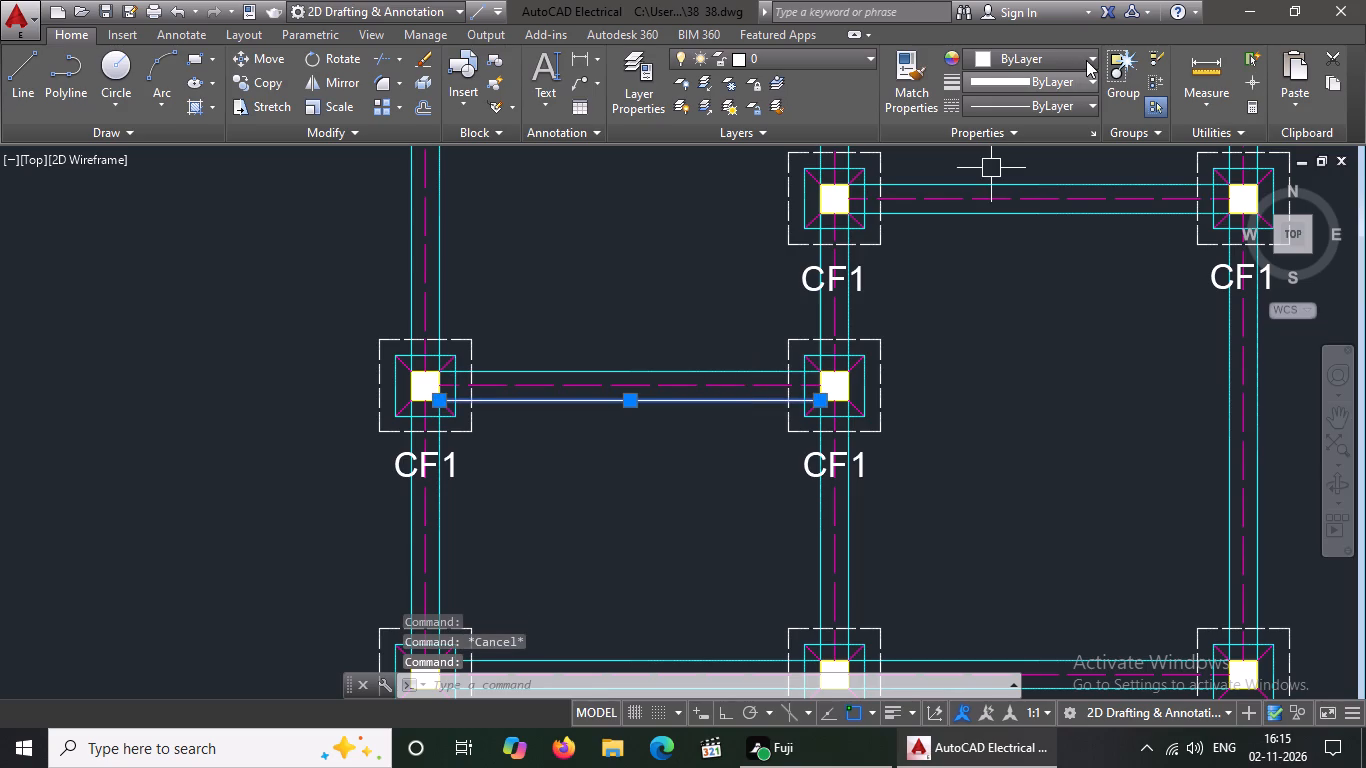
click(1069, 64)
click(1038, 264)
key(Escape)
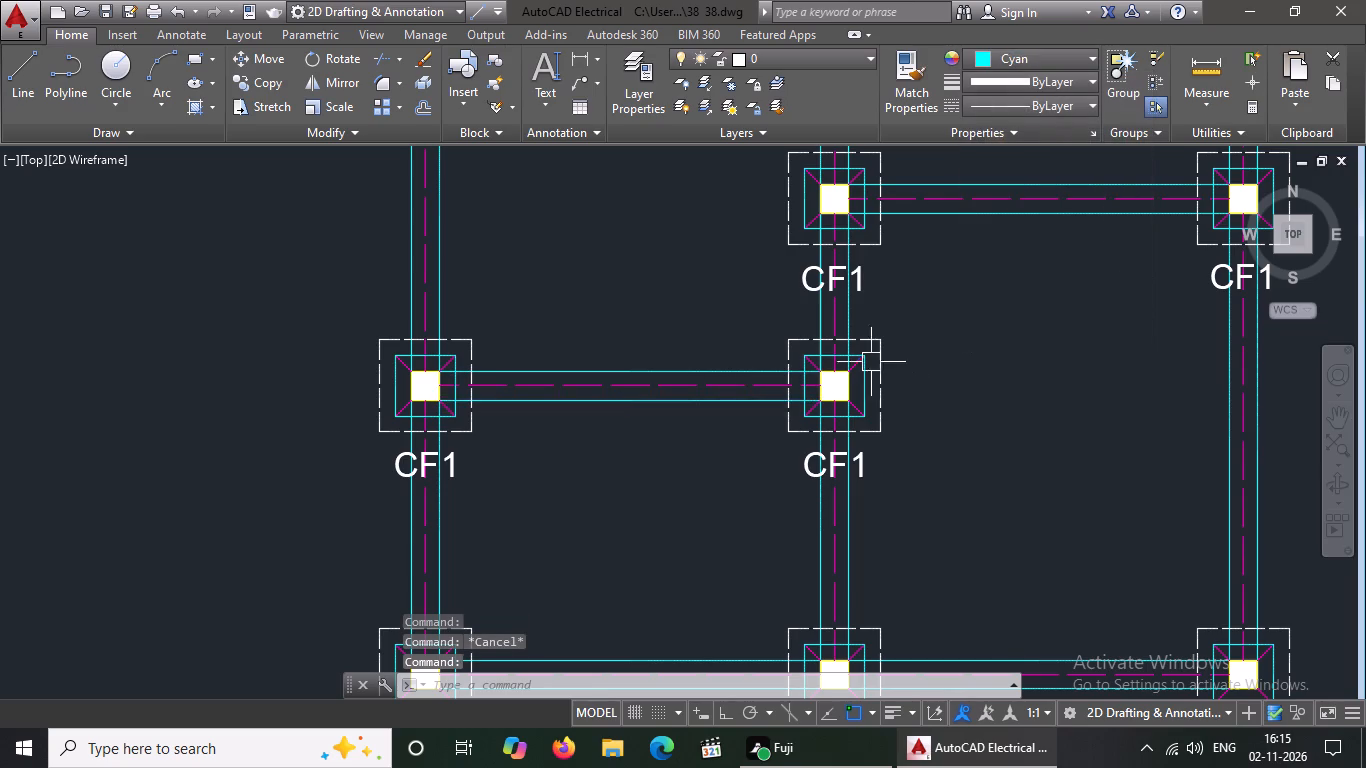
Set the linetype scale of the top dashed outline line around the plan's top-left CF1 footing to 0.6.
scroll(809, 347, down, 3)
middle_drag(813, 376, 760, 613)
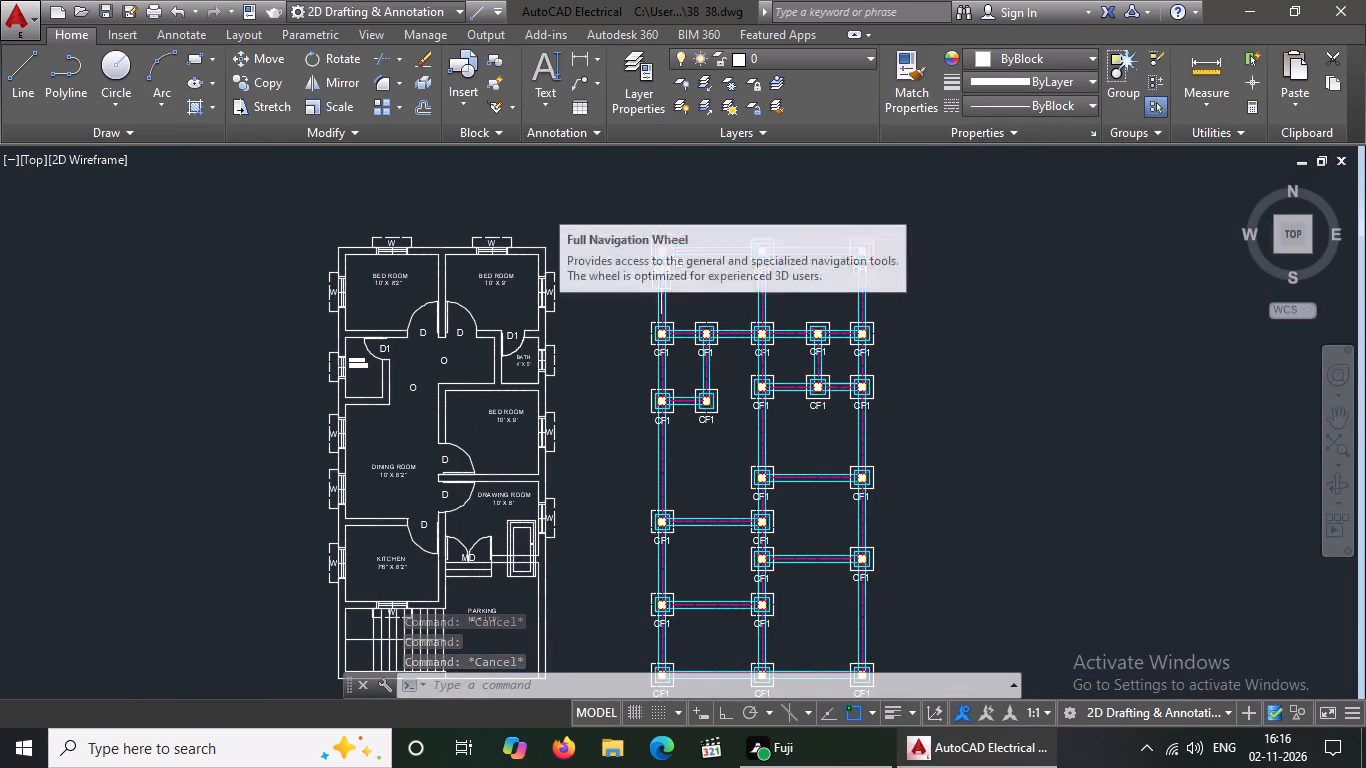
scroll(661, 280, up, 2)
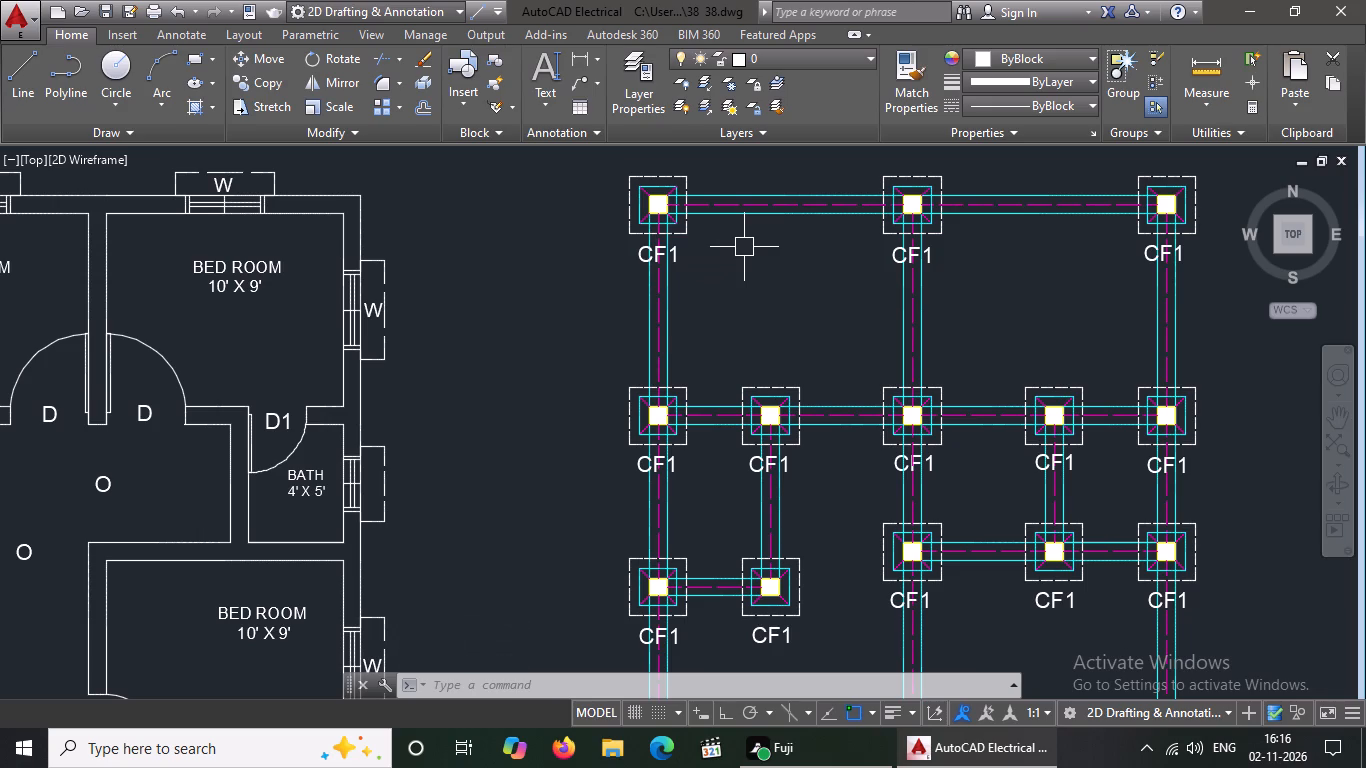
scroll(640, 160, up, 1)
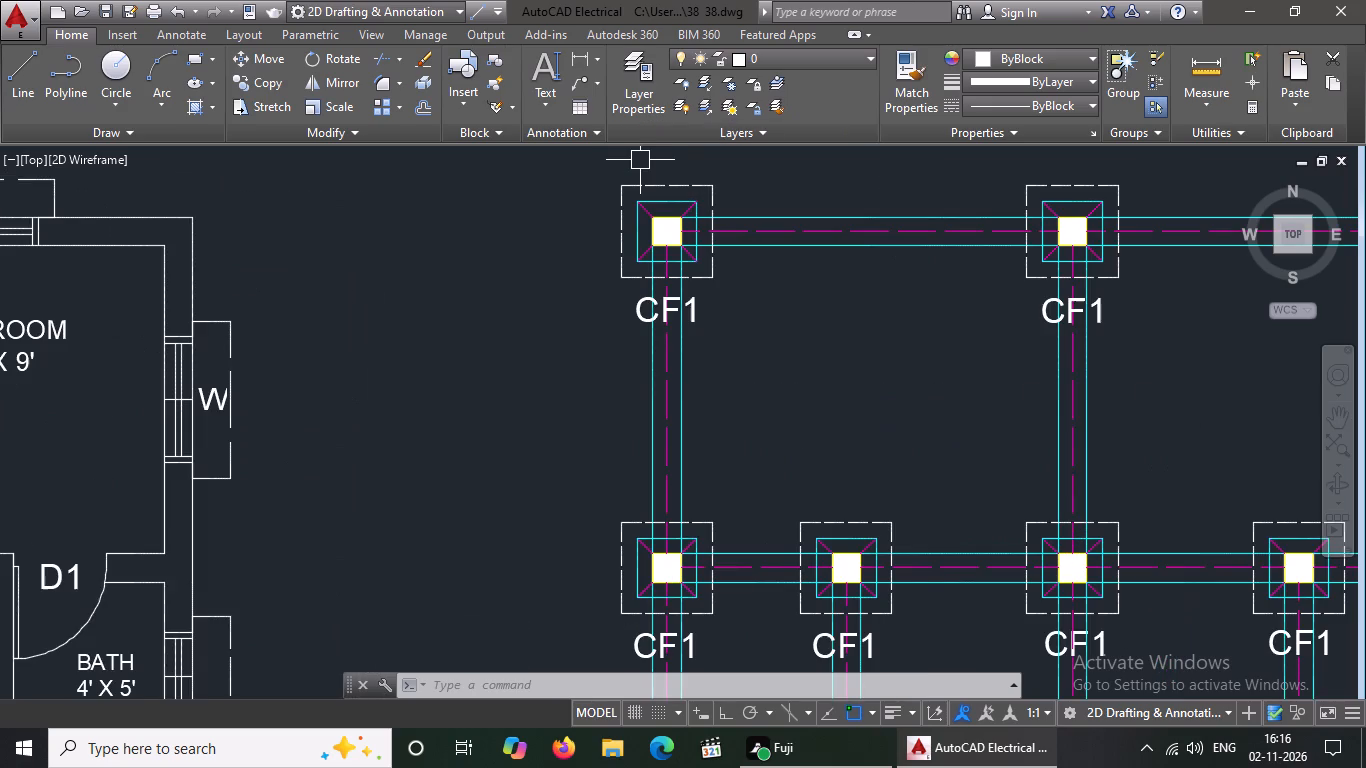
key(Escape)
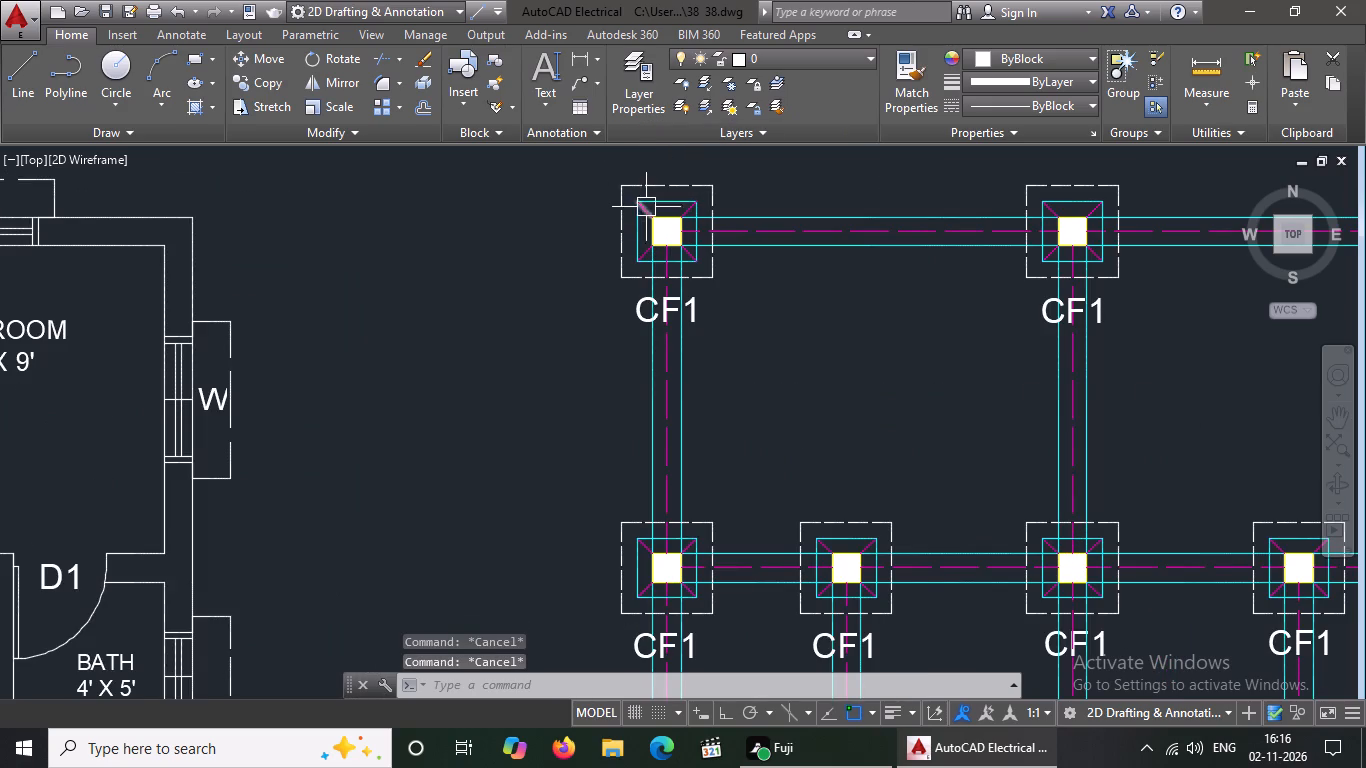
click(669, 180)
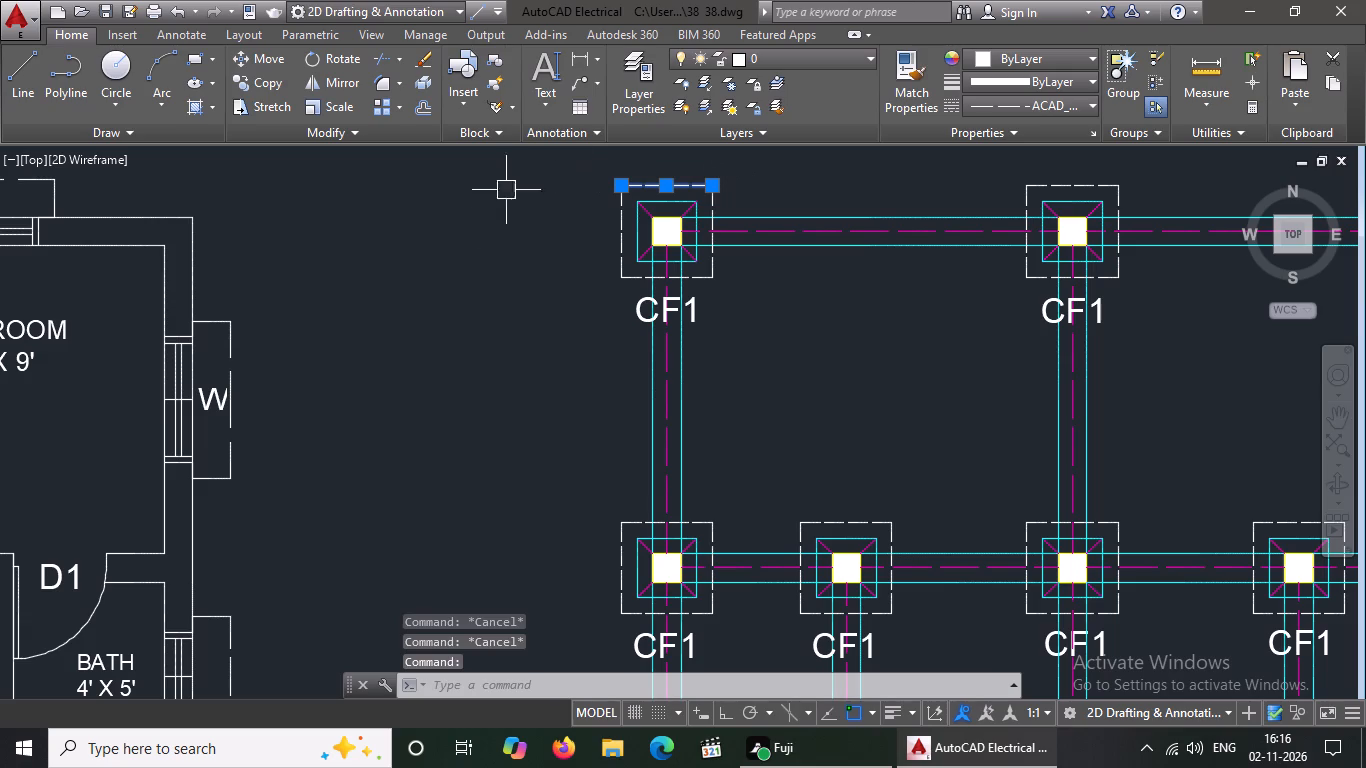
right_drag(508, 273, 492, 299)
click(541, 685)
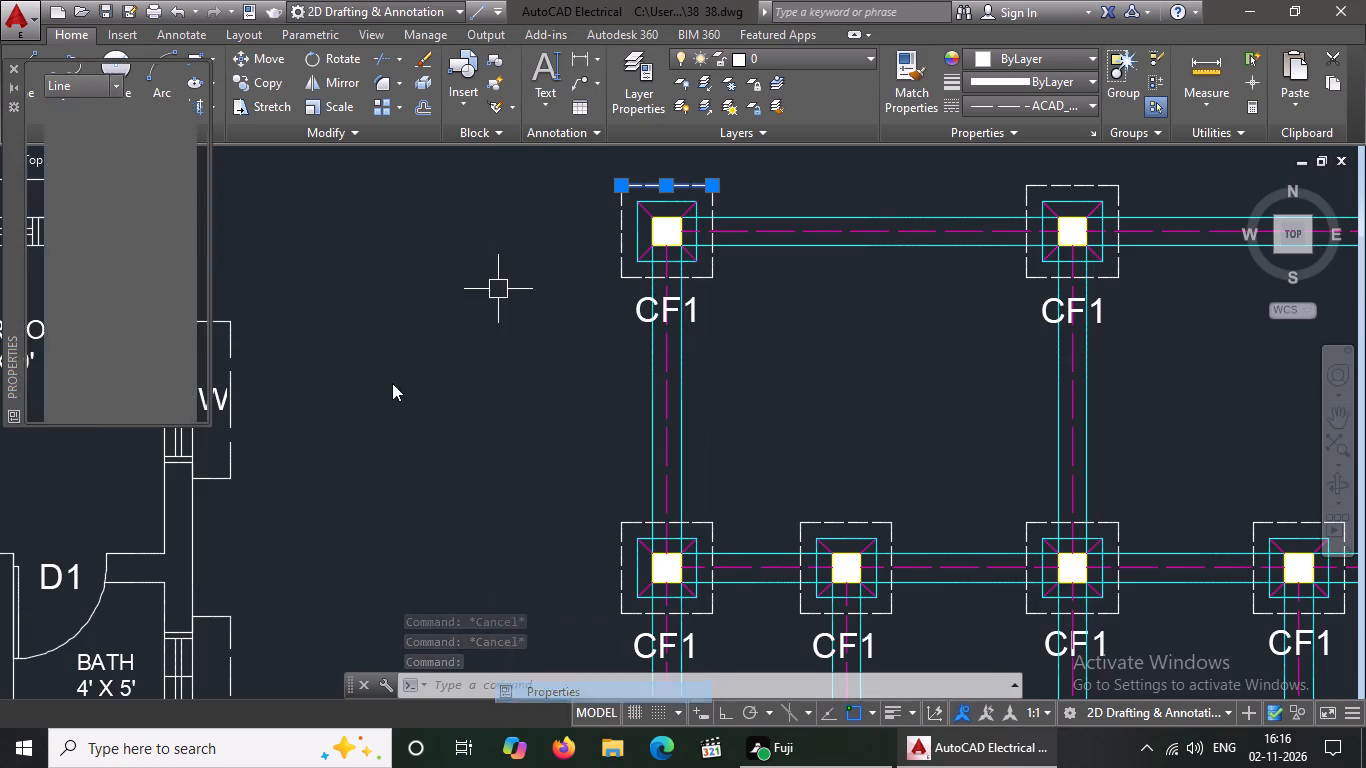
click(156, 181)
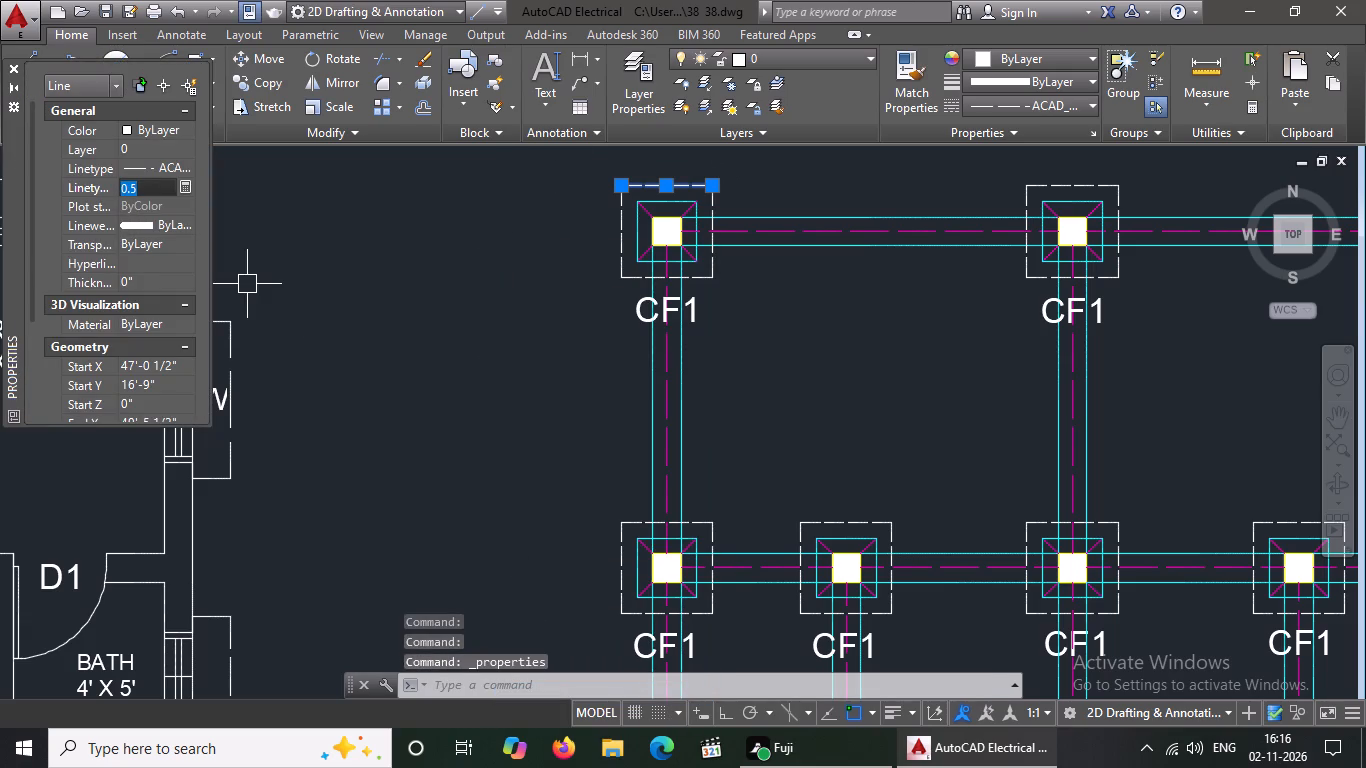
key(BackSpace)
key(BackSpace)
text(0.6)
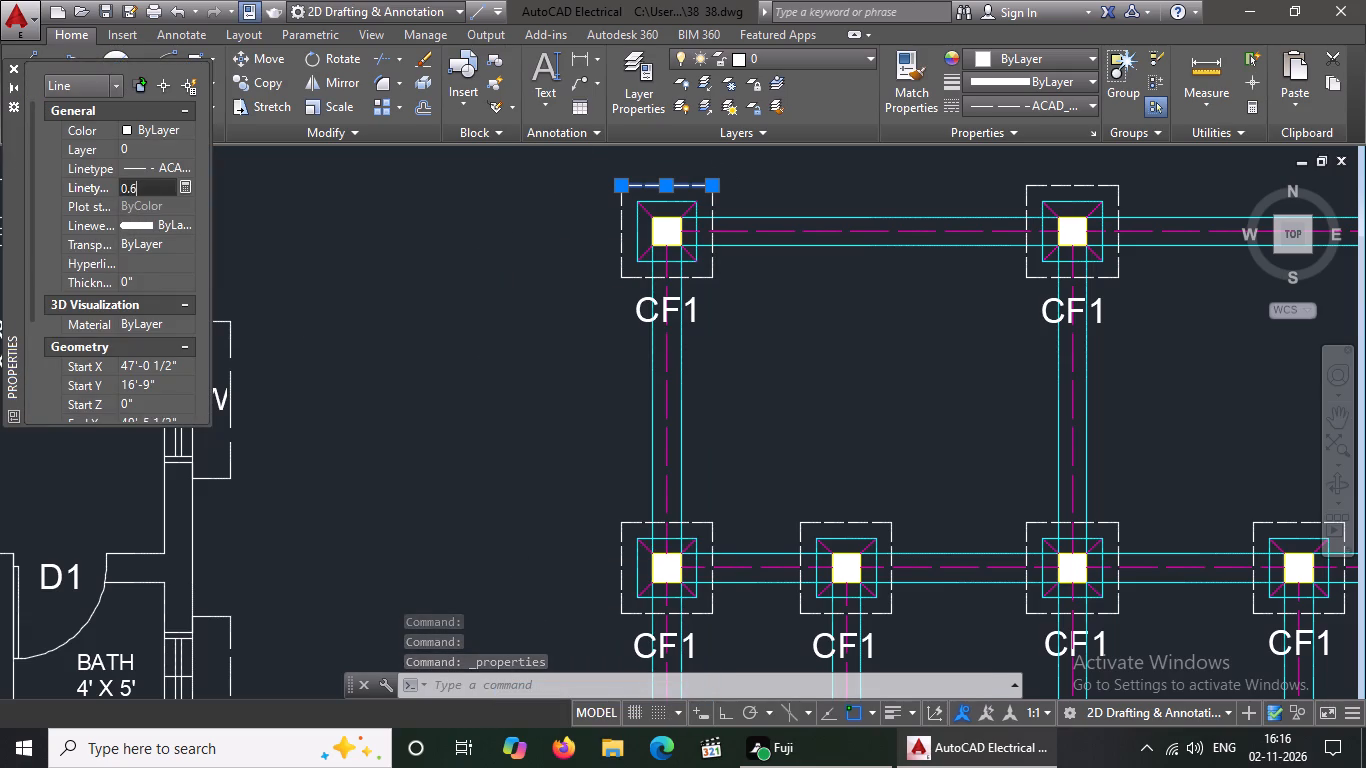
key(Return)
scroll(158, 180, up, 1)
key(Escape)
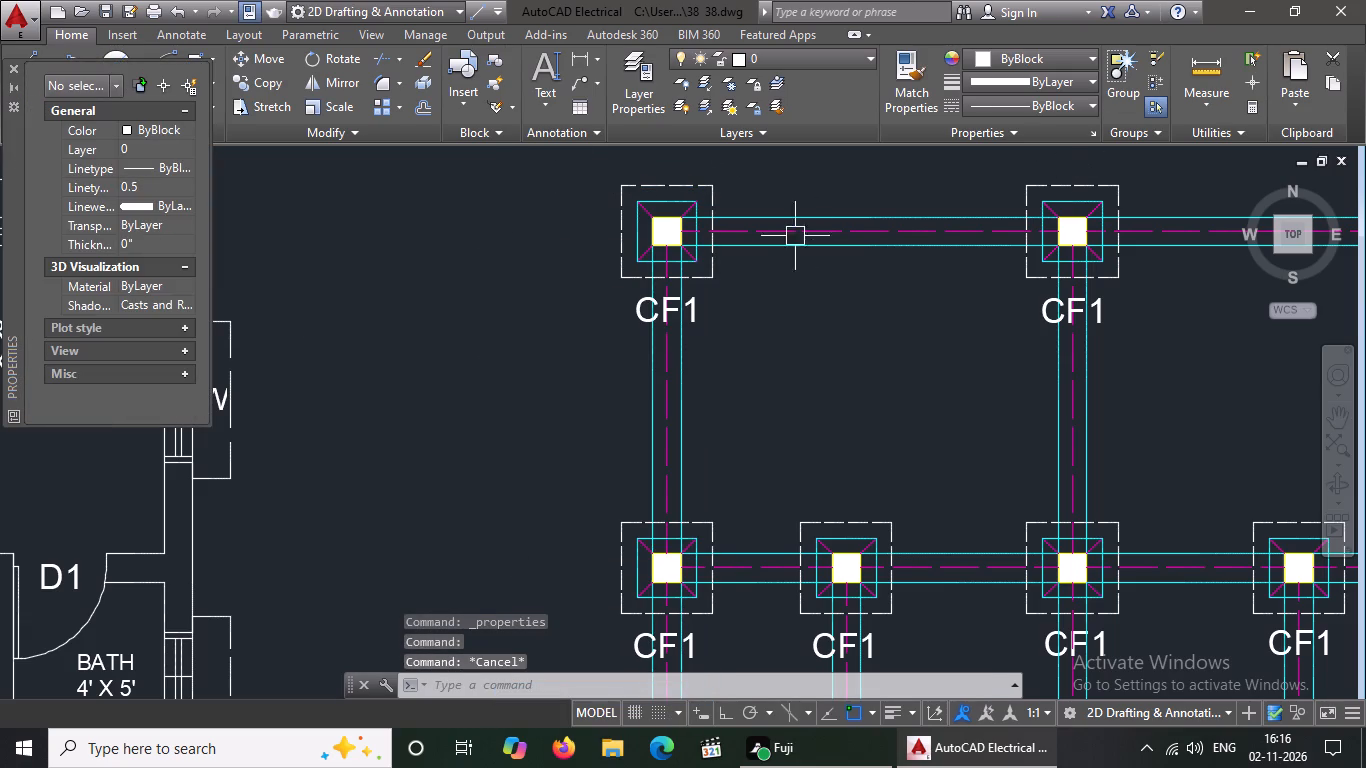
Set the linetype scale of the left dashed outline line around the top-left CF1 footing to 0.6.
click(615, 242)
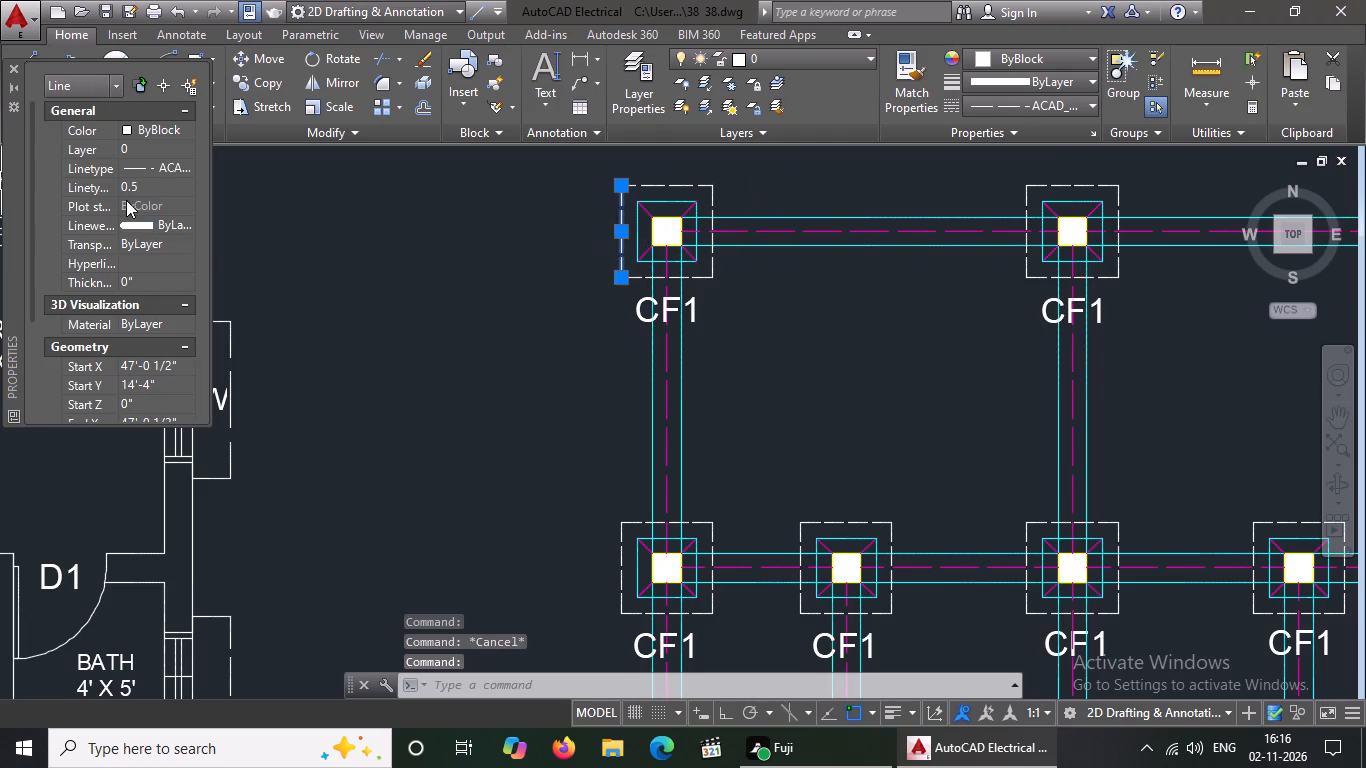
click(140, 187)
key(BackSpace)
key(BackSpace)
text(0.6)
key(Return)
key(Escape)
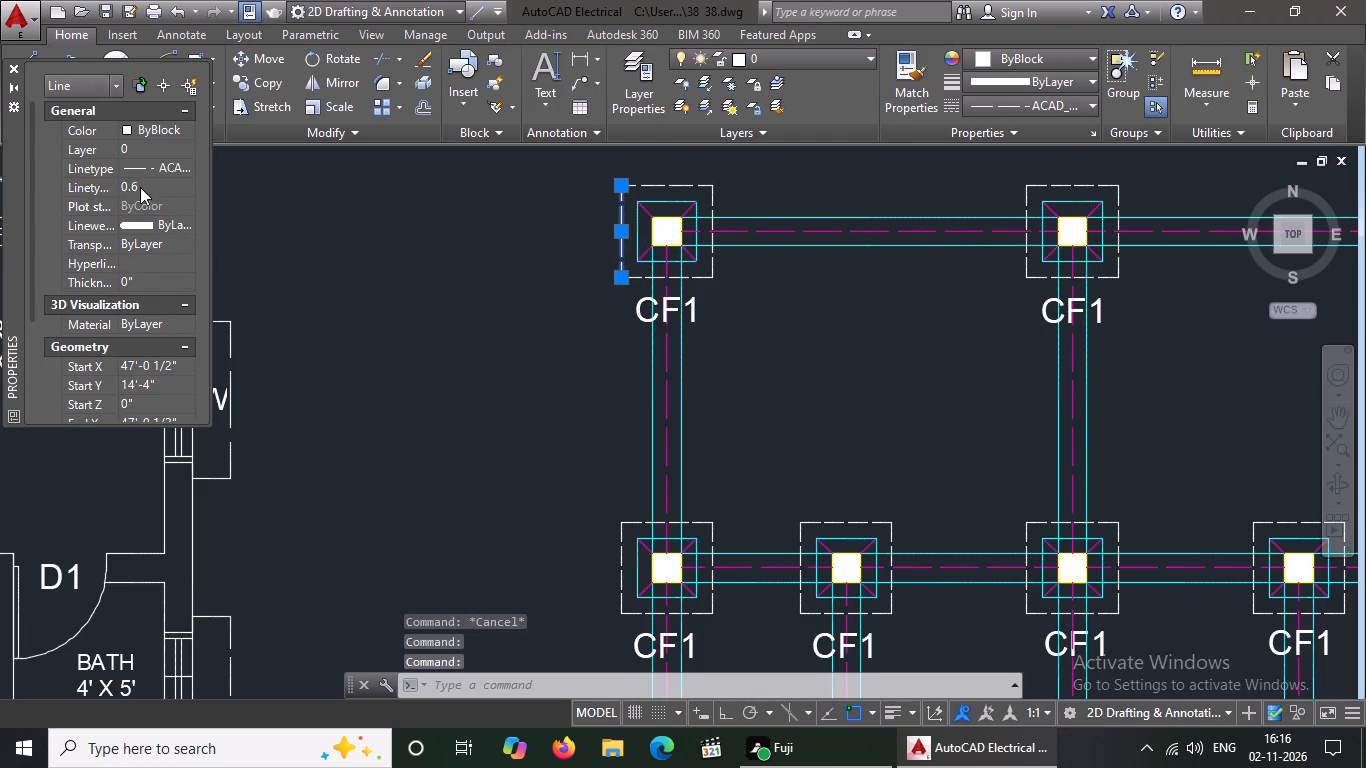
key(Escape)
Set the linetype scale of the bottom dashed outline line around the top-left CF1 footing to 0.6.
click(705, 278)
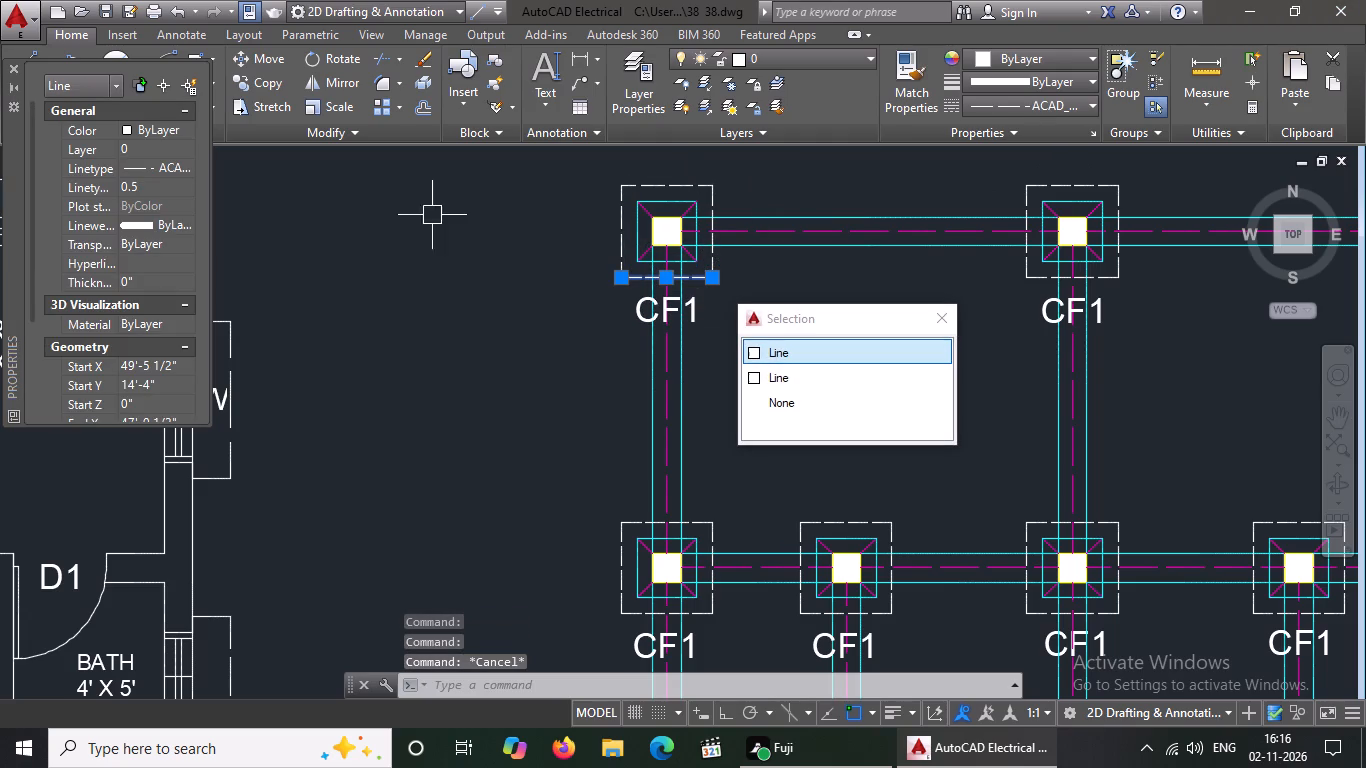
click(160, 180)
key(BackSpace)
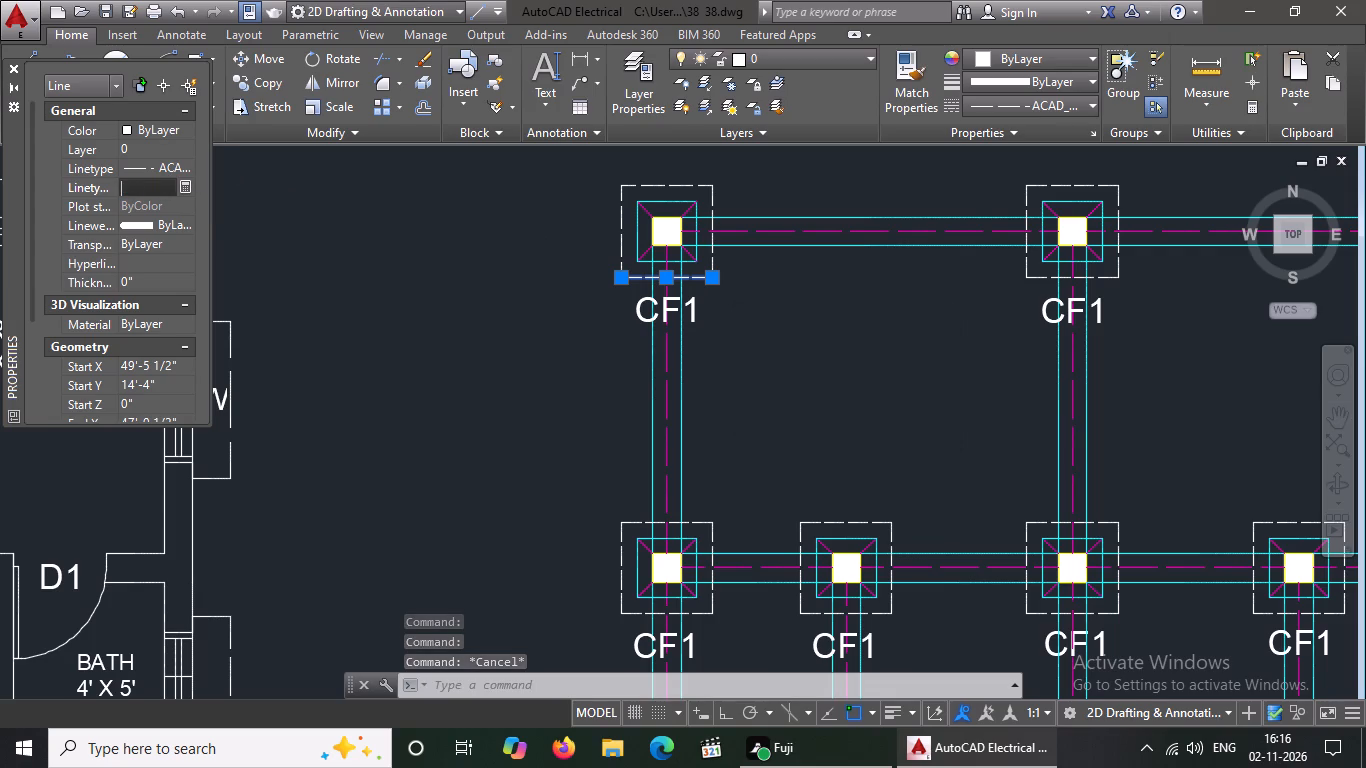
key(BackSpace)
text(0.6)
key(Return)
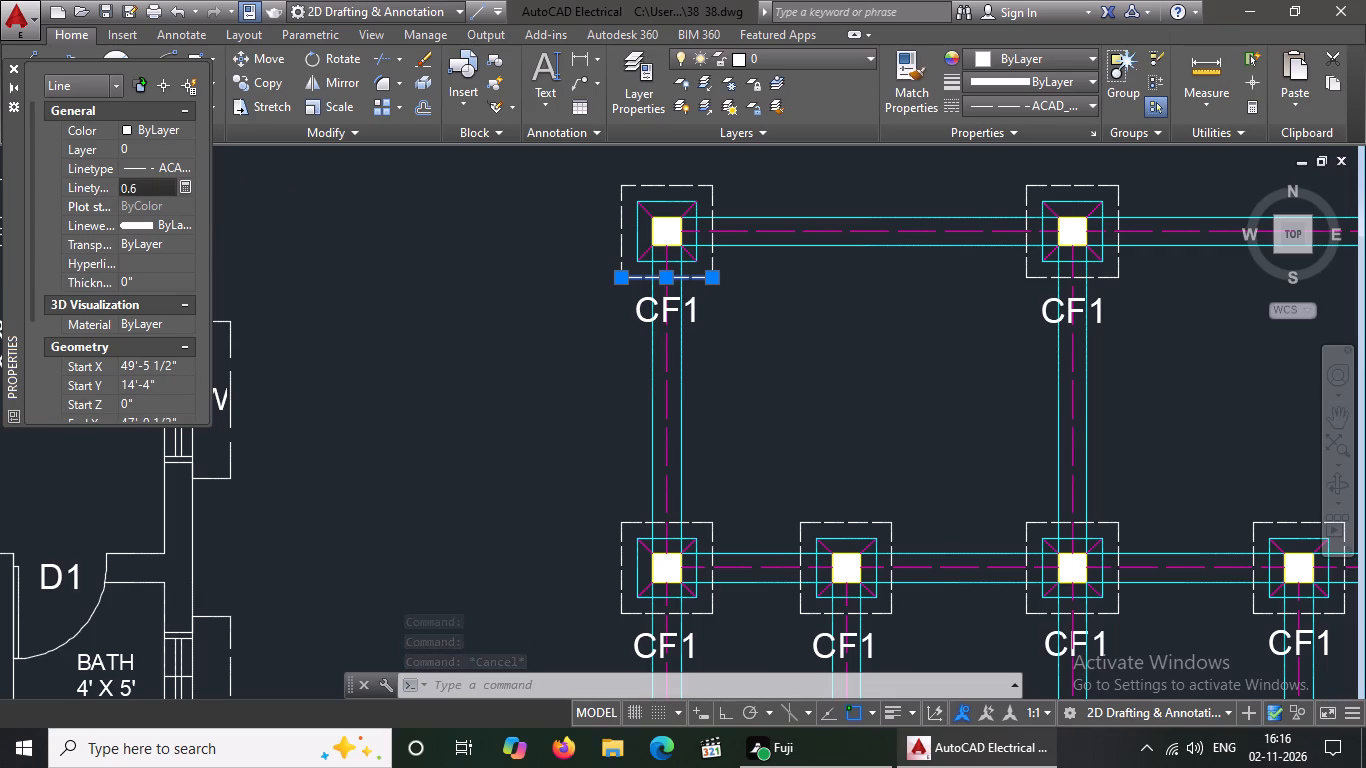
key(Escape)
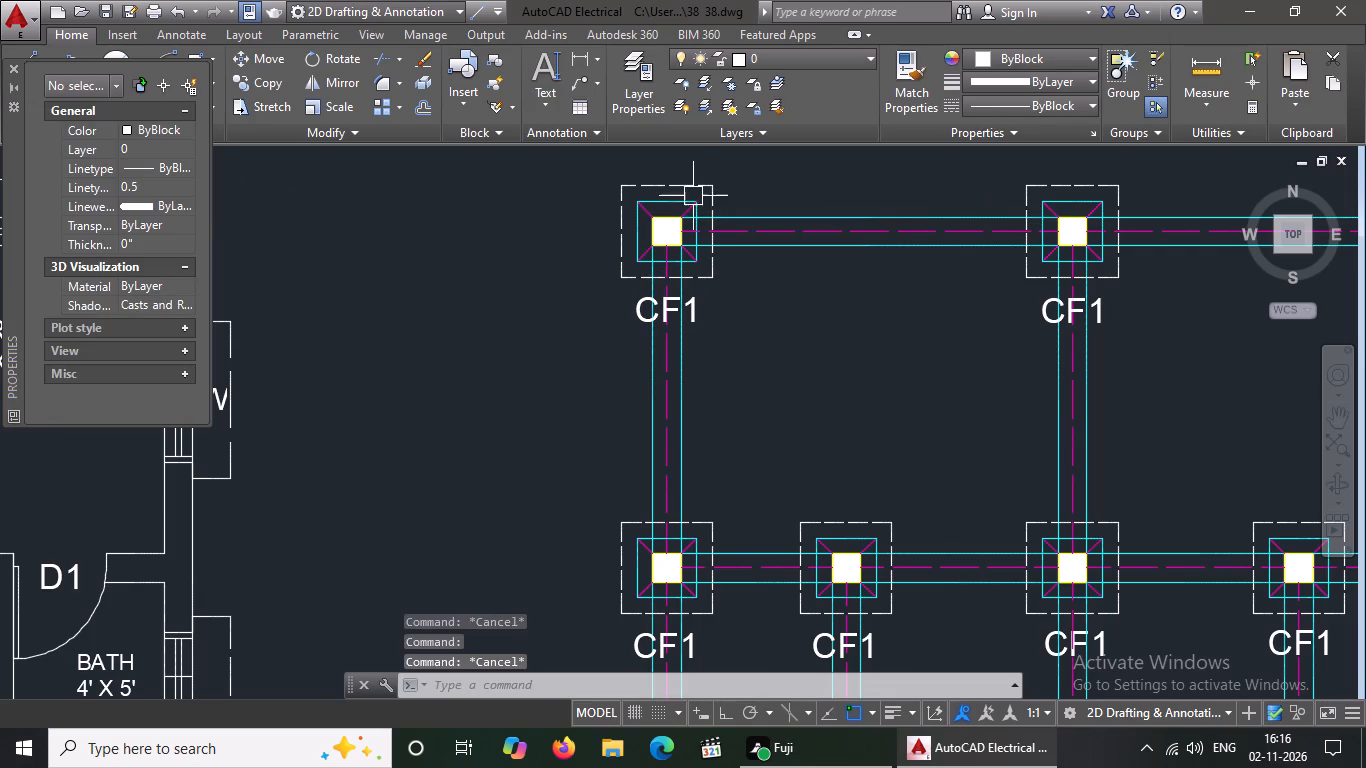
Set the linetype scale of the right dashed outline line around the top-left CF1 footing to 0.6.
click(705, 191)
click(163, 182)
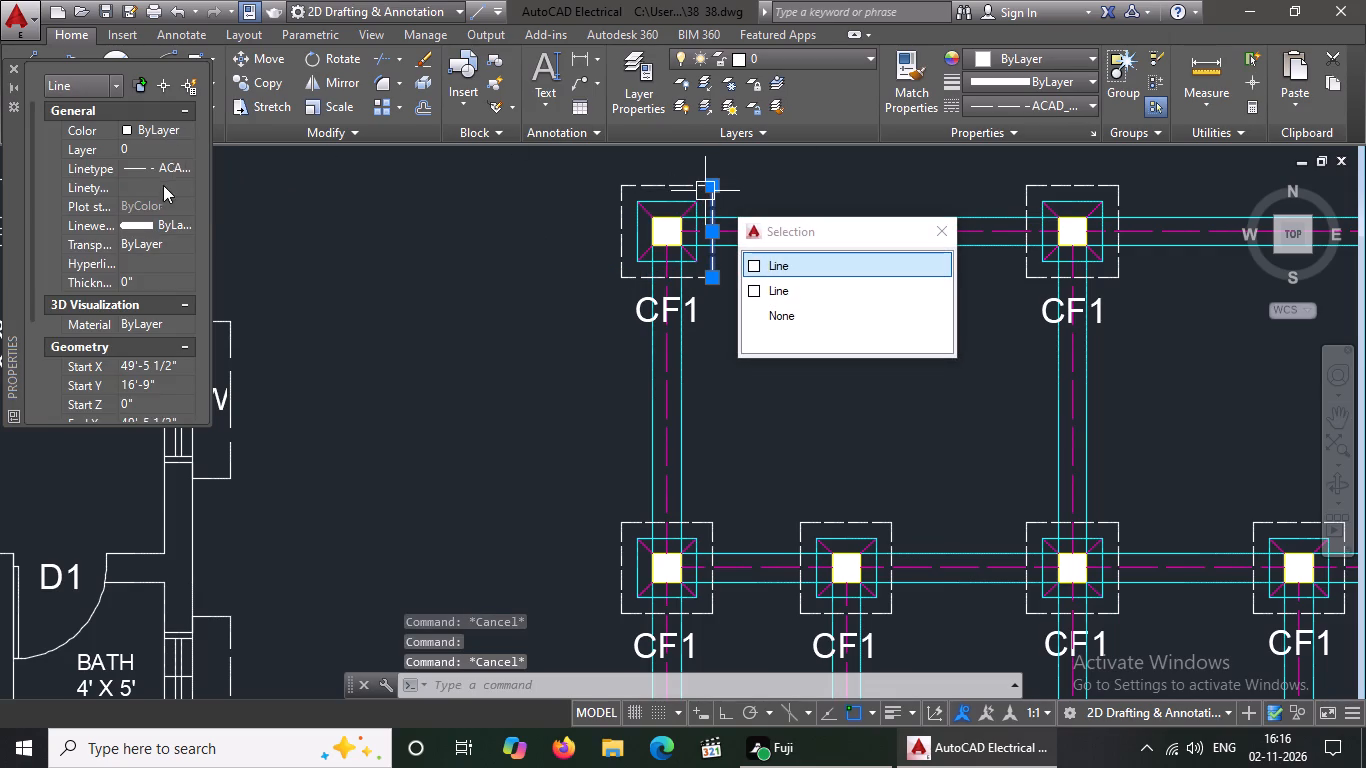
key(BackSpace)
key(BackSpace)
text(0.6)
key(Return)
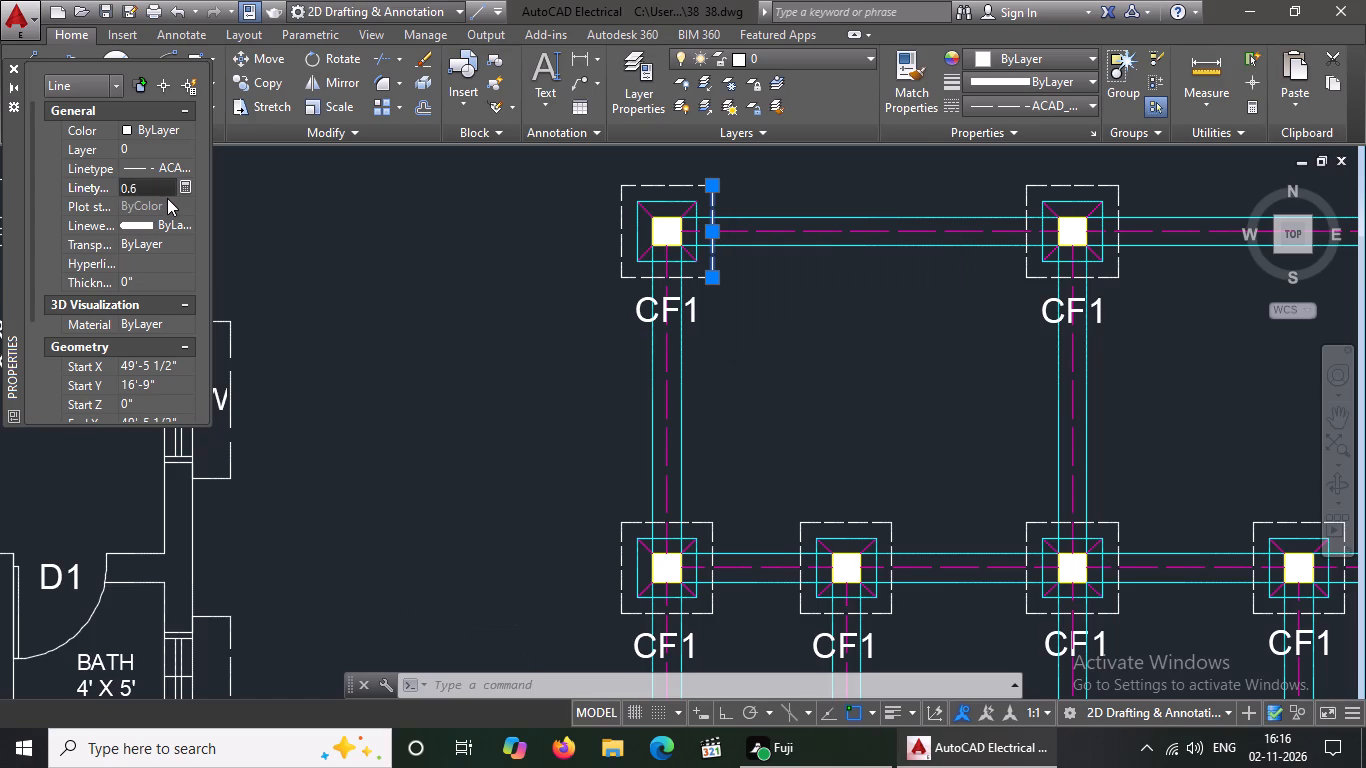
key(Return)
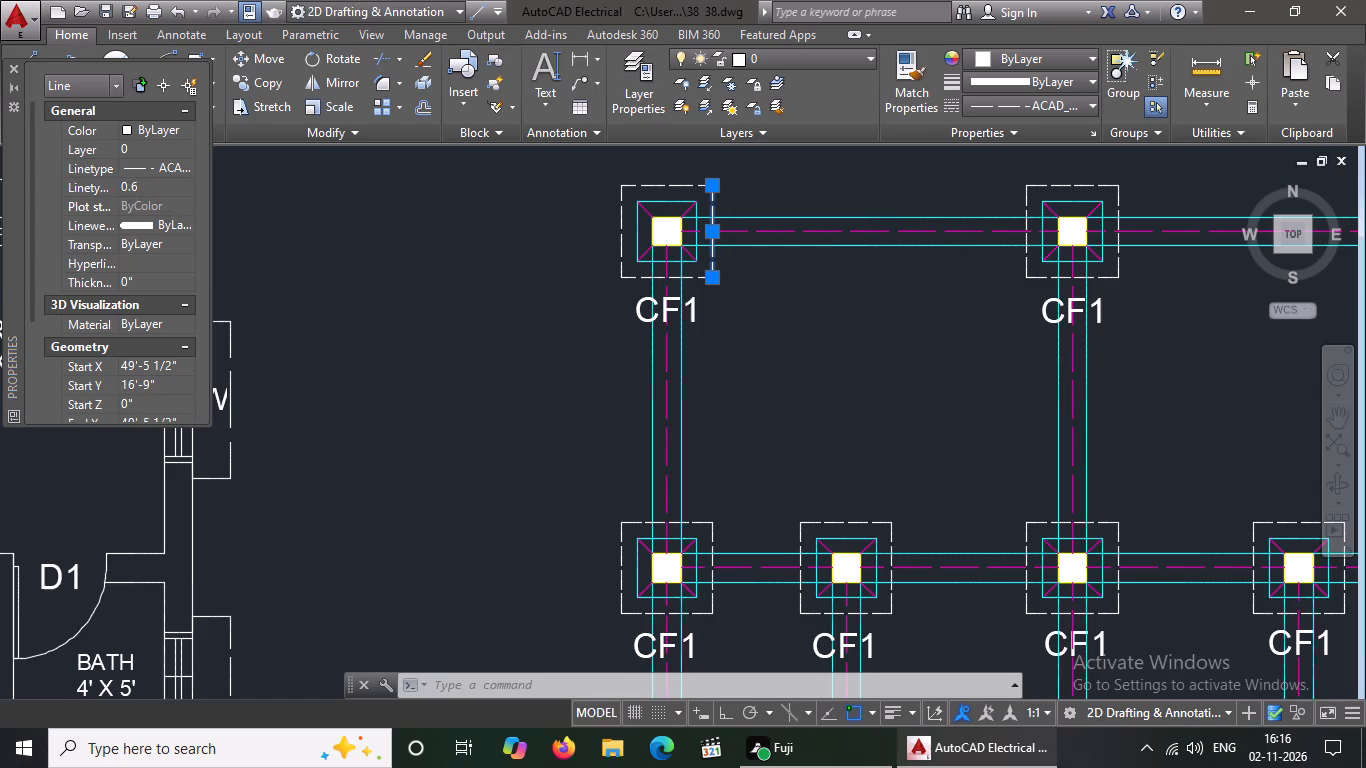
key(Escape)
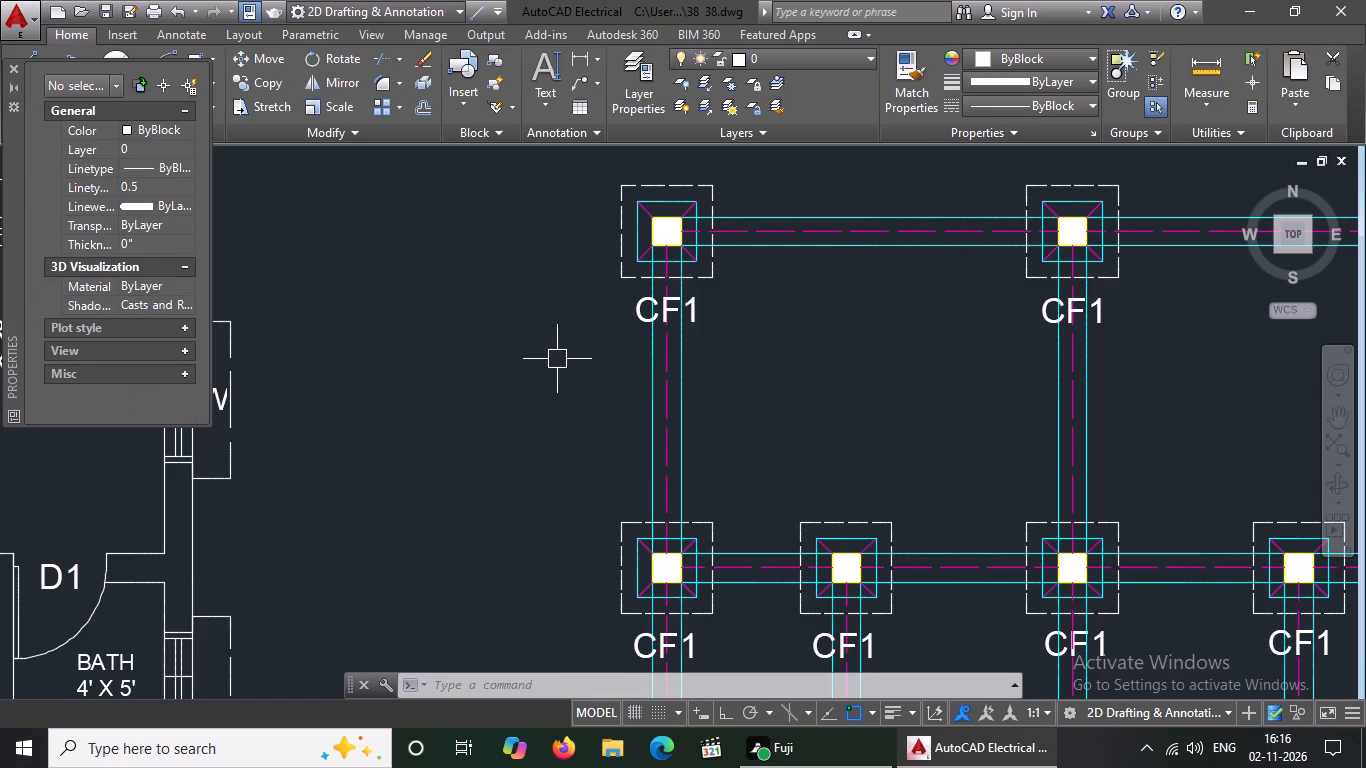
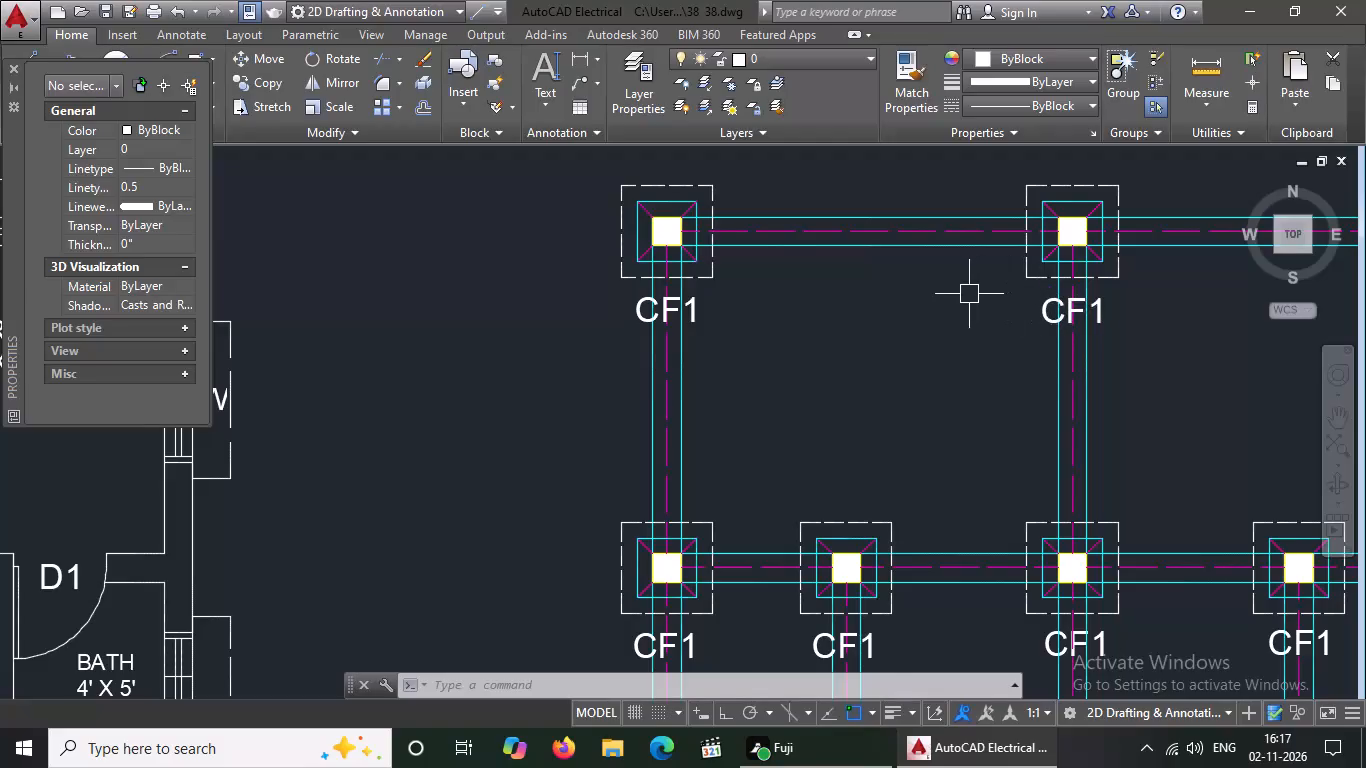
Set the linetype scale of the top dashed outline line around the top row's middle CF1 footing to 0.6.
scroll(967, 296, down, 1)
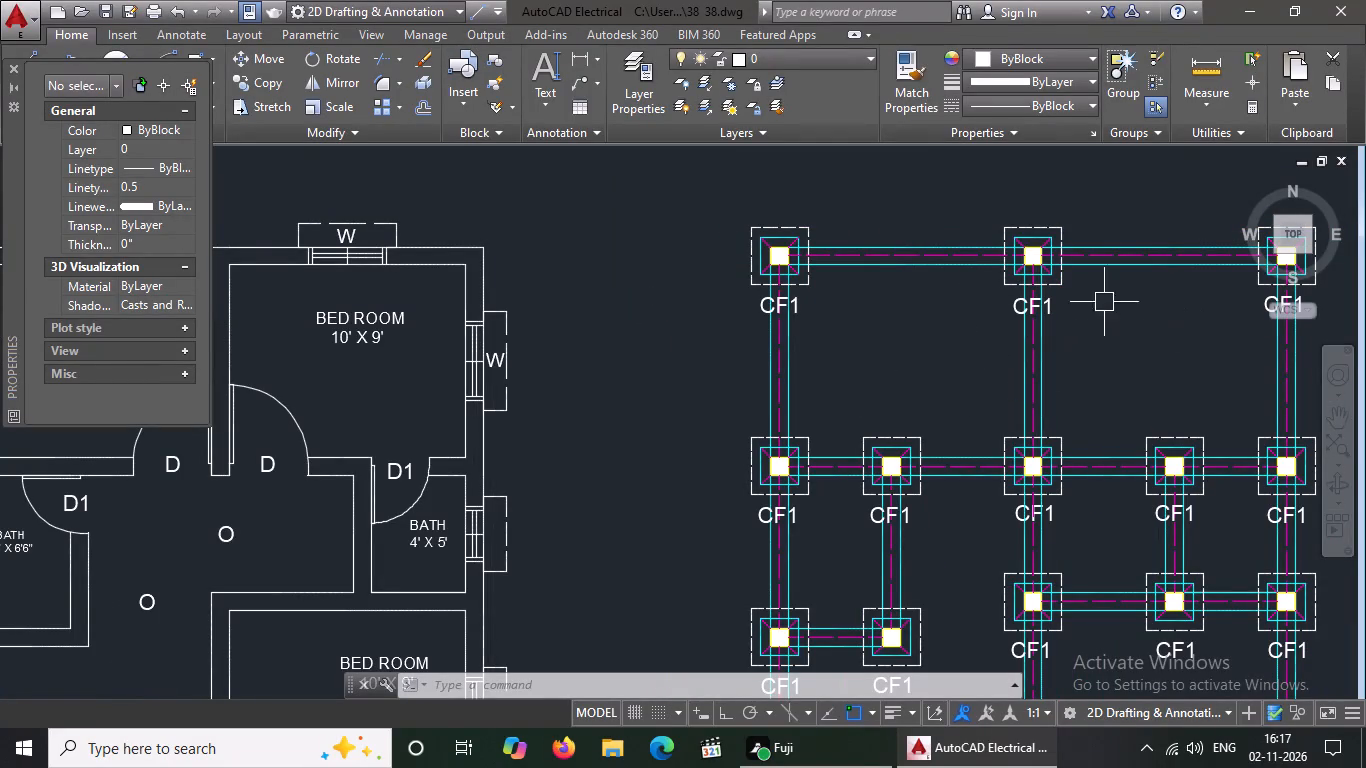
scroll(1045, 225, up, 1)
click(1025, 232)
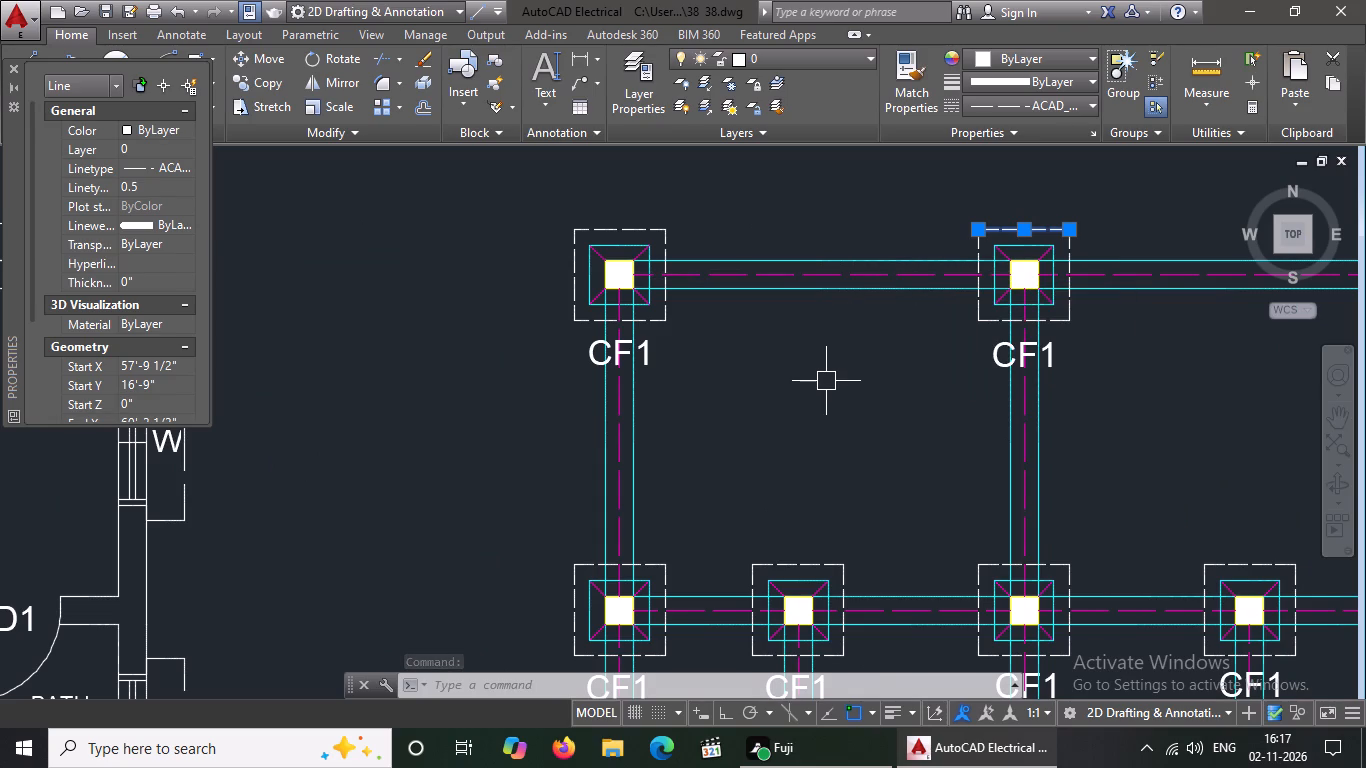
scroll(810, 404, down, 2)
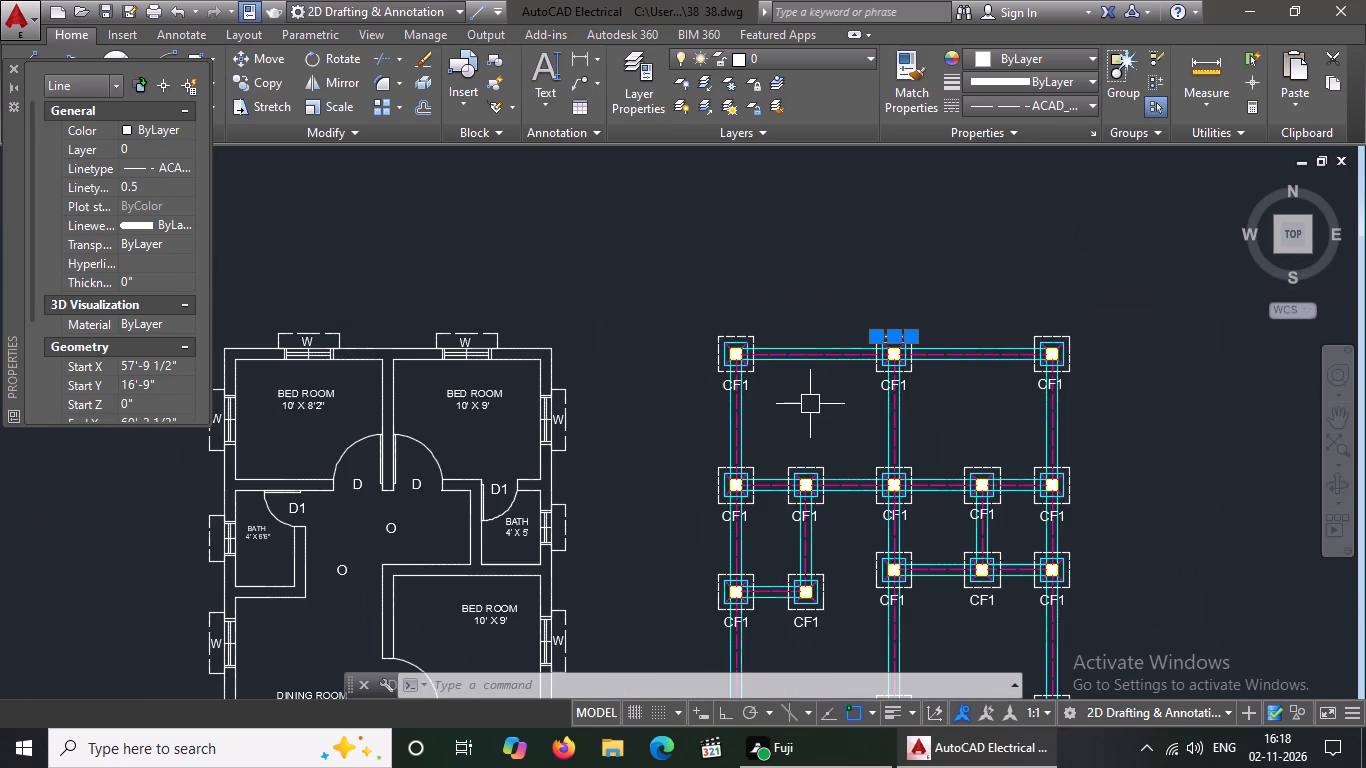
scroll(802, 417, up, 2)
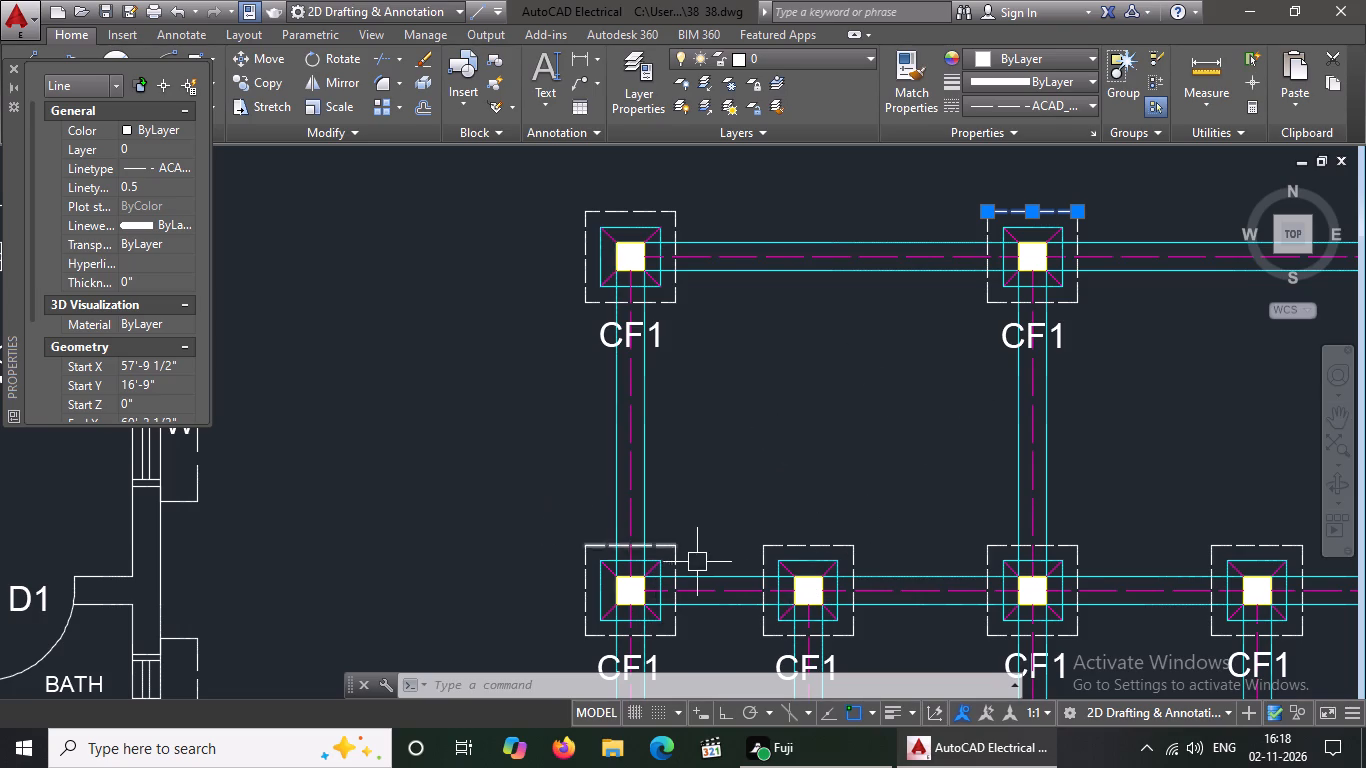
scroll(1023, 426, up, 2)
click(164, 183)
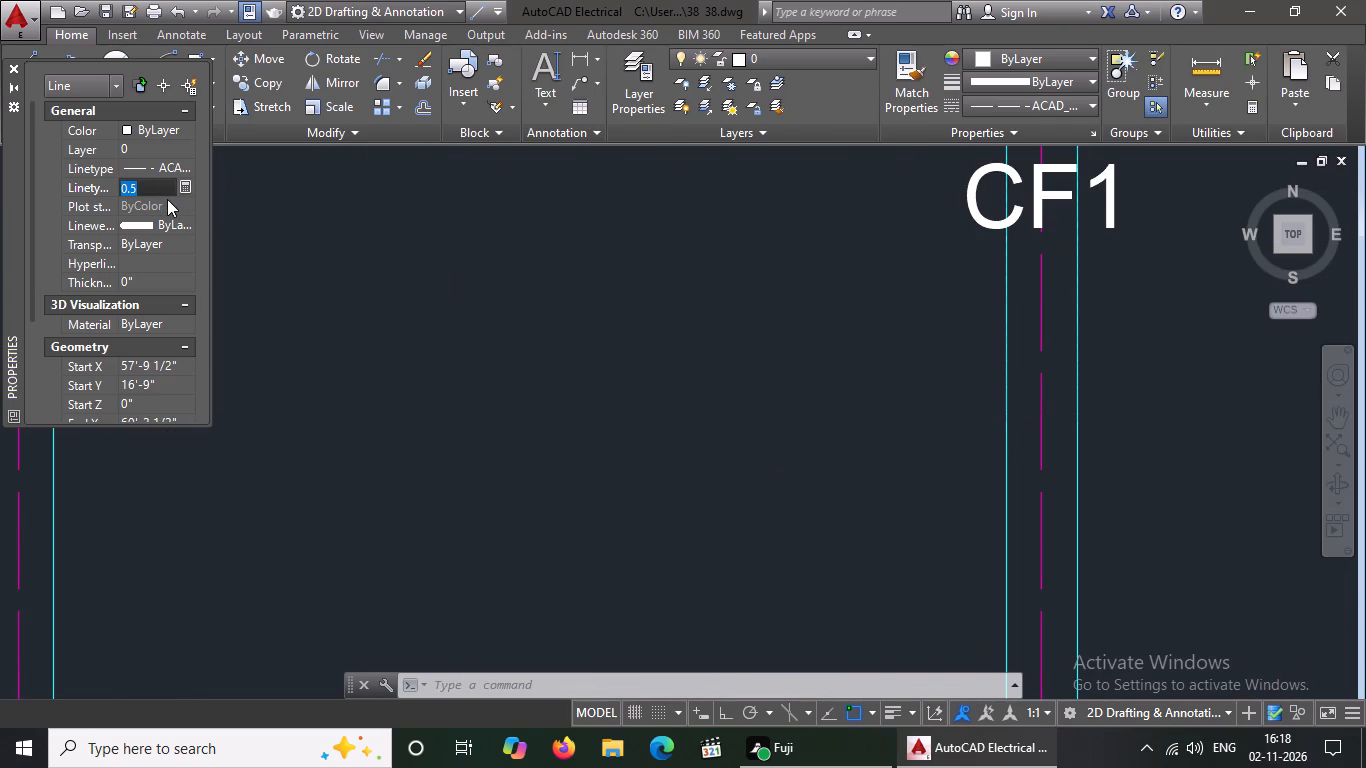
key(BackSpace)
key(BackSpace)
text(0.6)
key(Return)
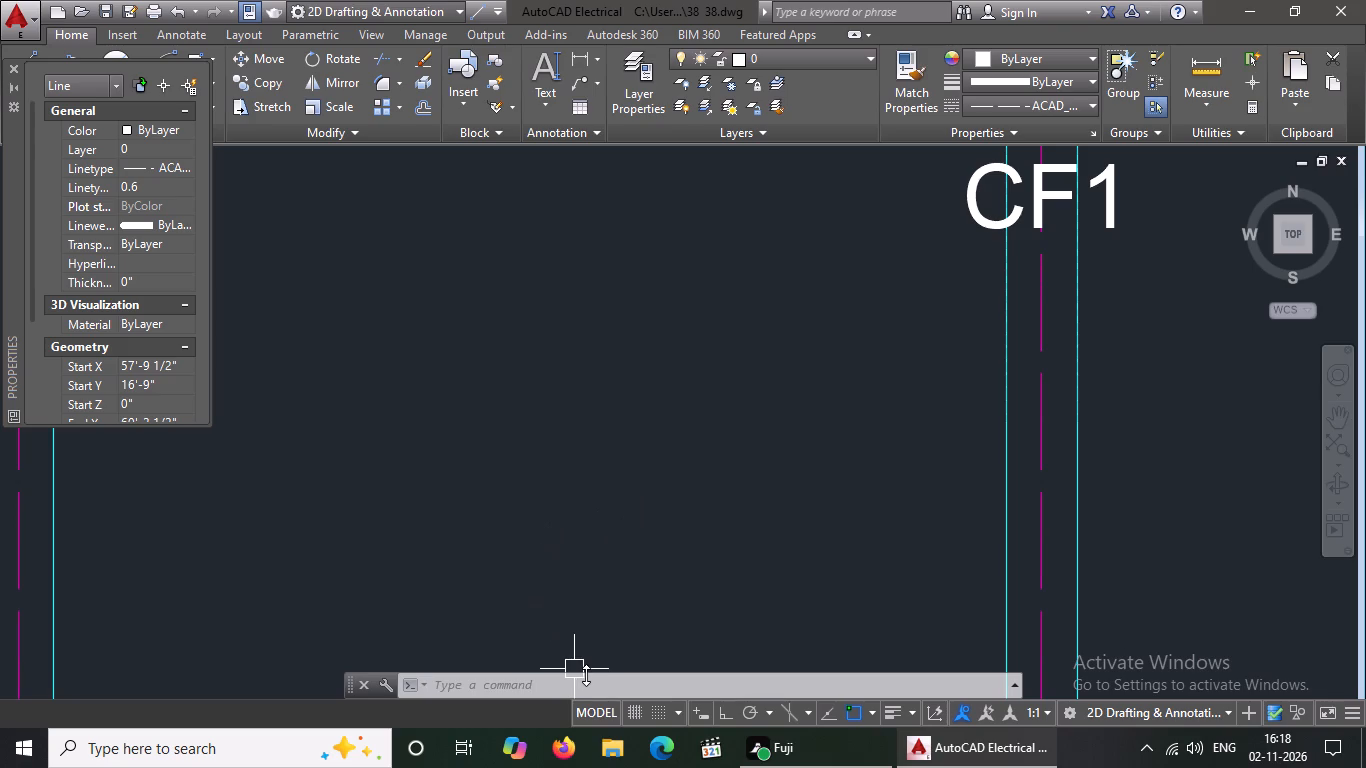
key(Escape)
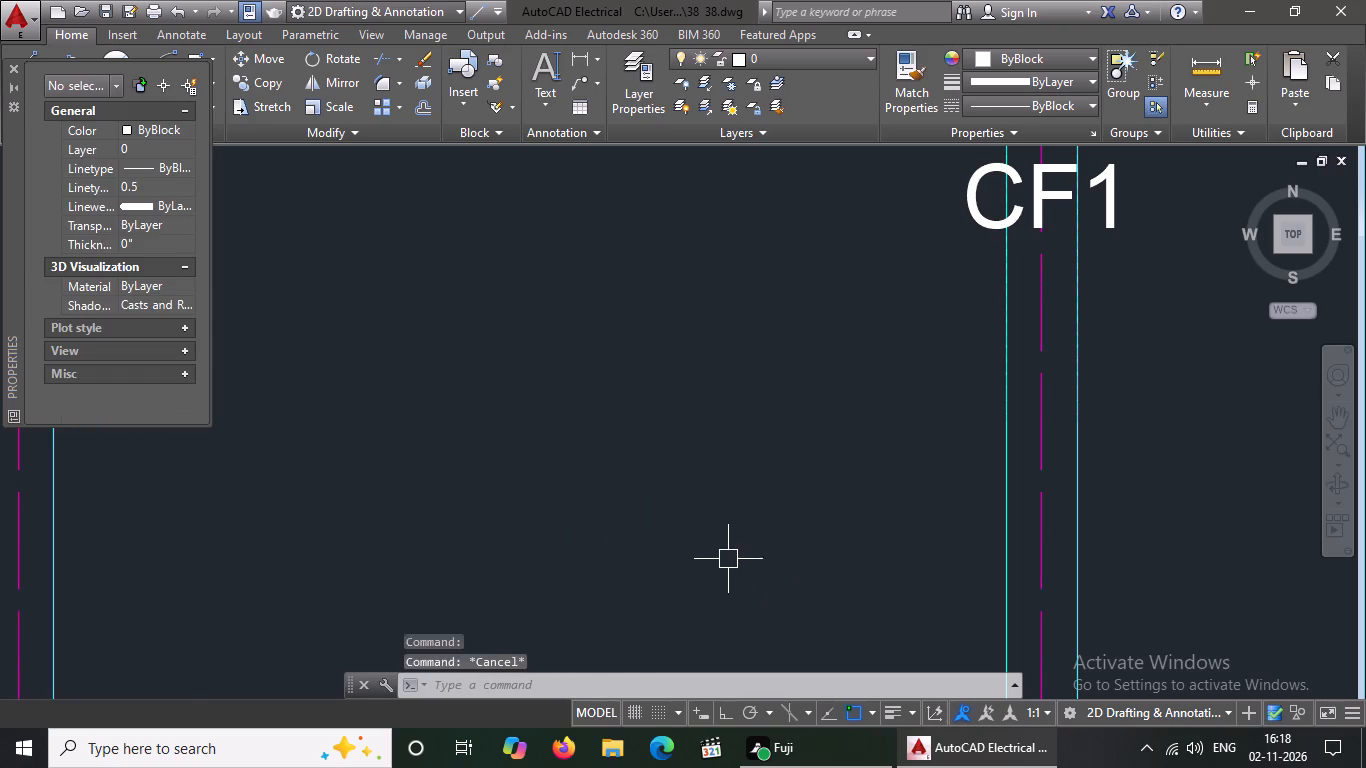
Set the linetype scale of the left dashed outline line around the top row's middle CF1 footing to 0.6.
scroll(725, 557, down, 4)
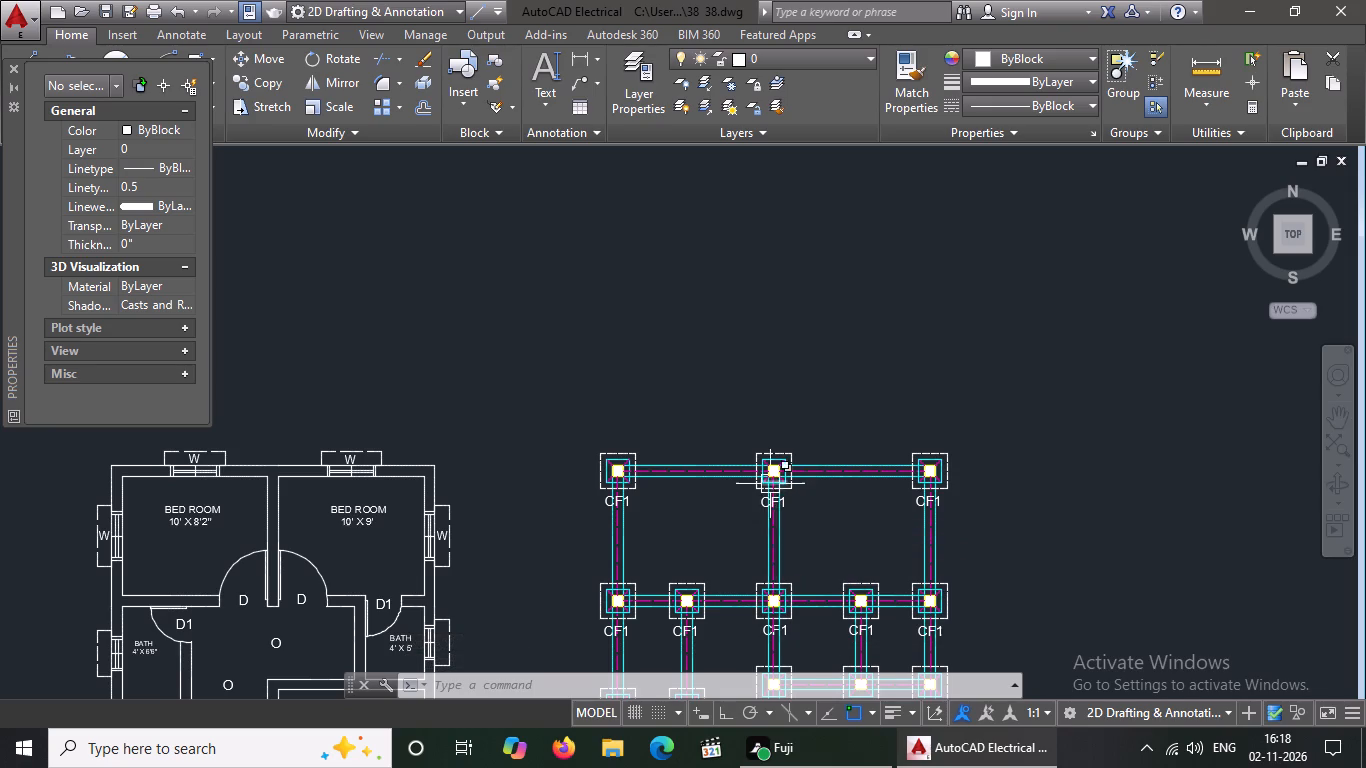
scroll(770, 484, up, 5)
click(705, 503)
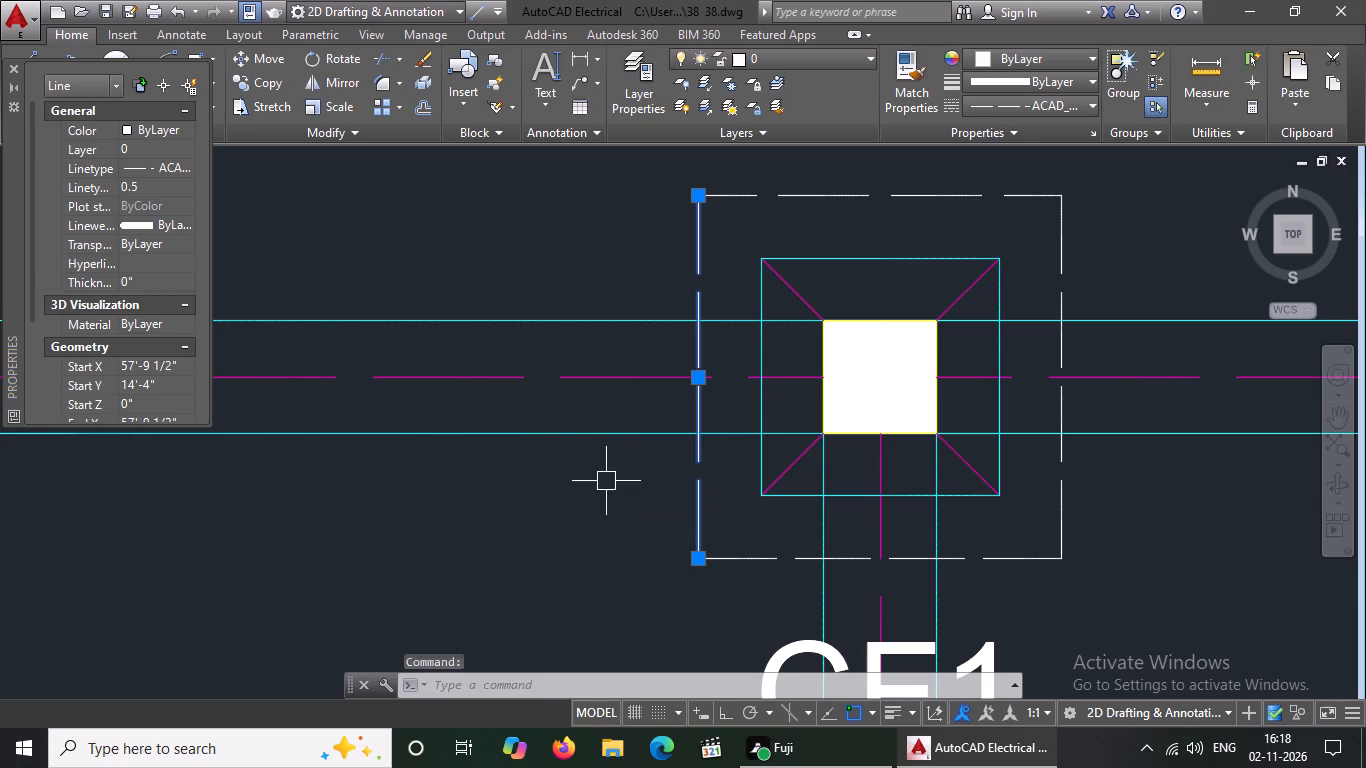
click(143, 180)
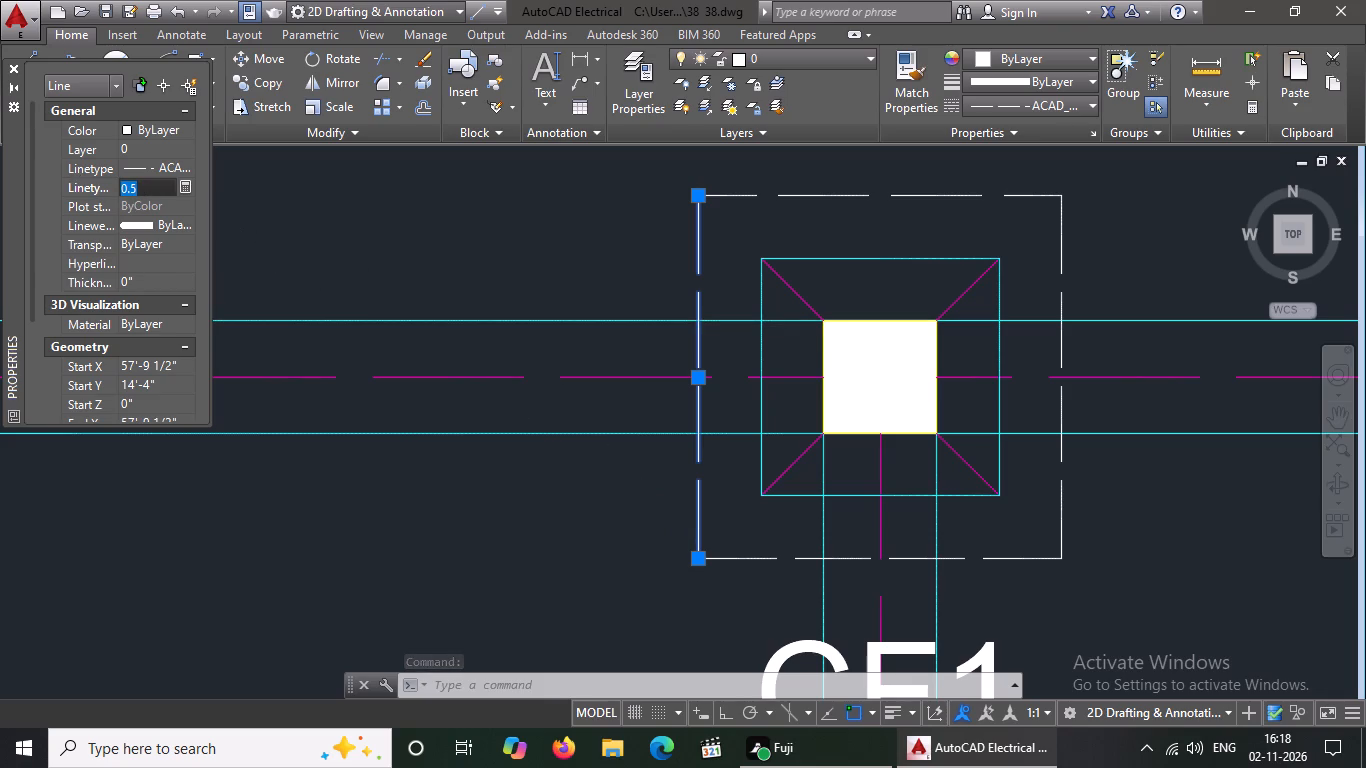
key(BackSpace)
key(BackSpace)
key(BackSpace)
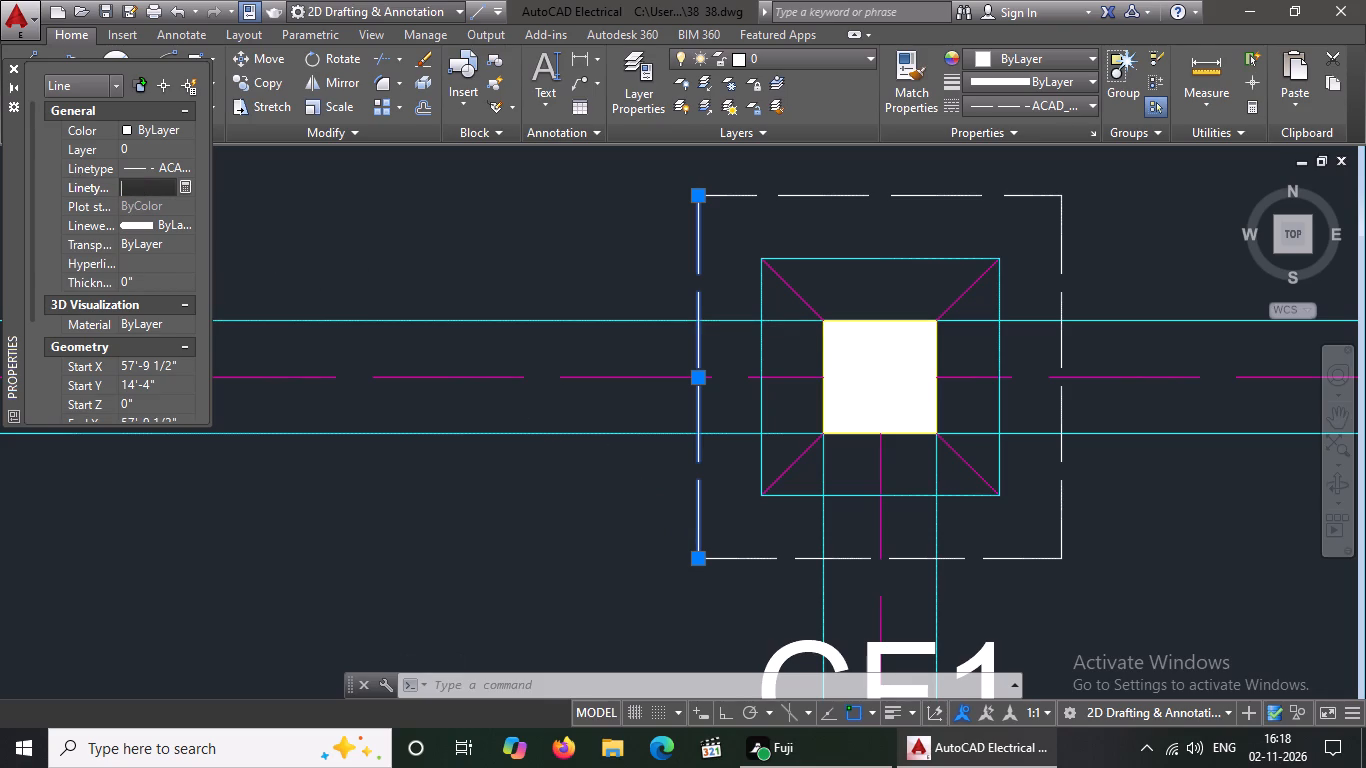
key(0)
text(.6)
key(Return)
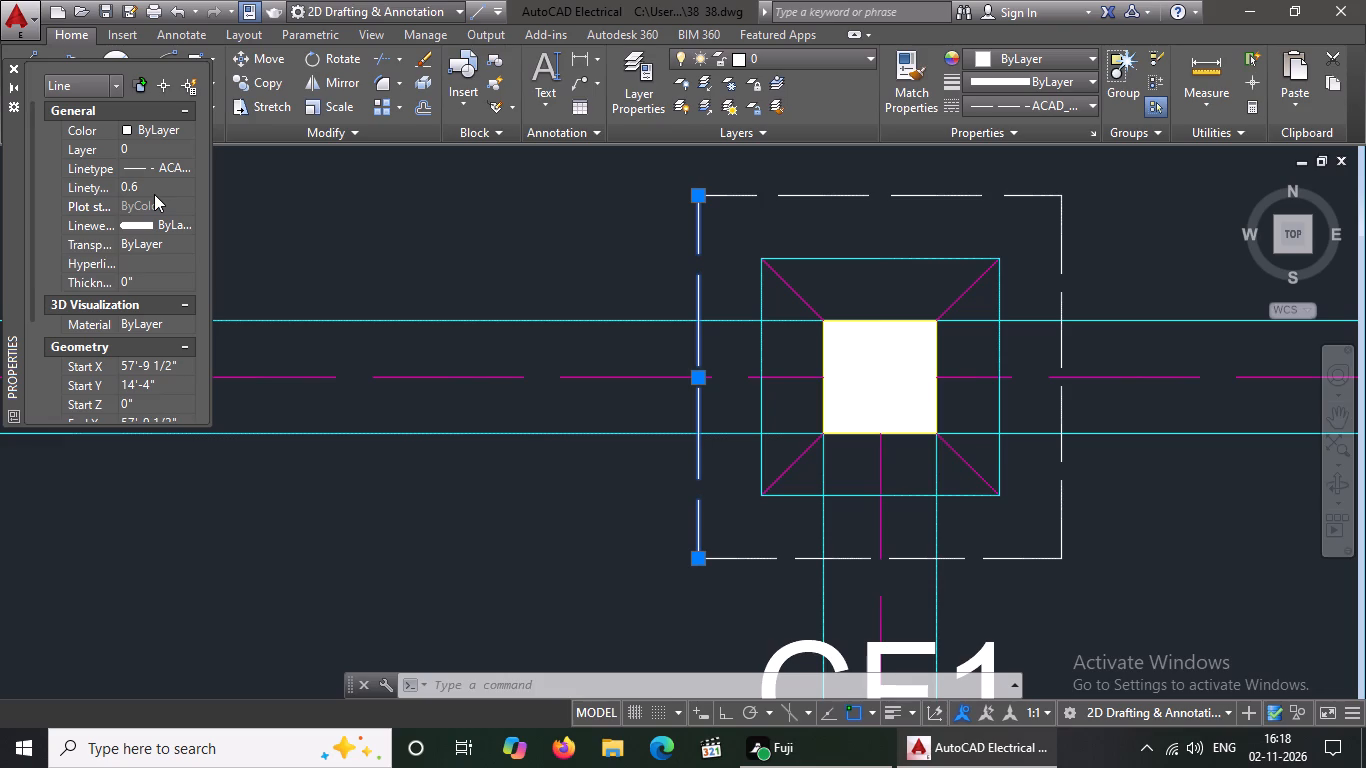
key(Escape)
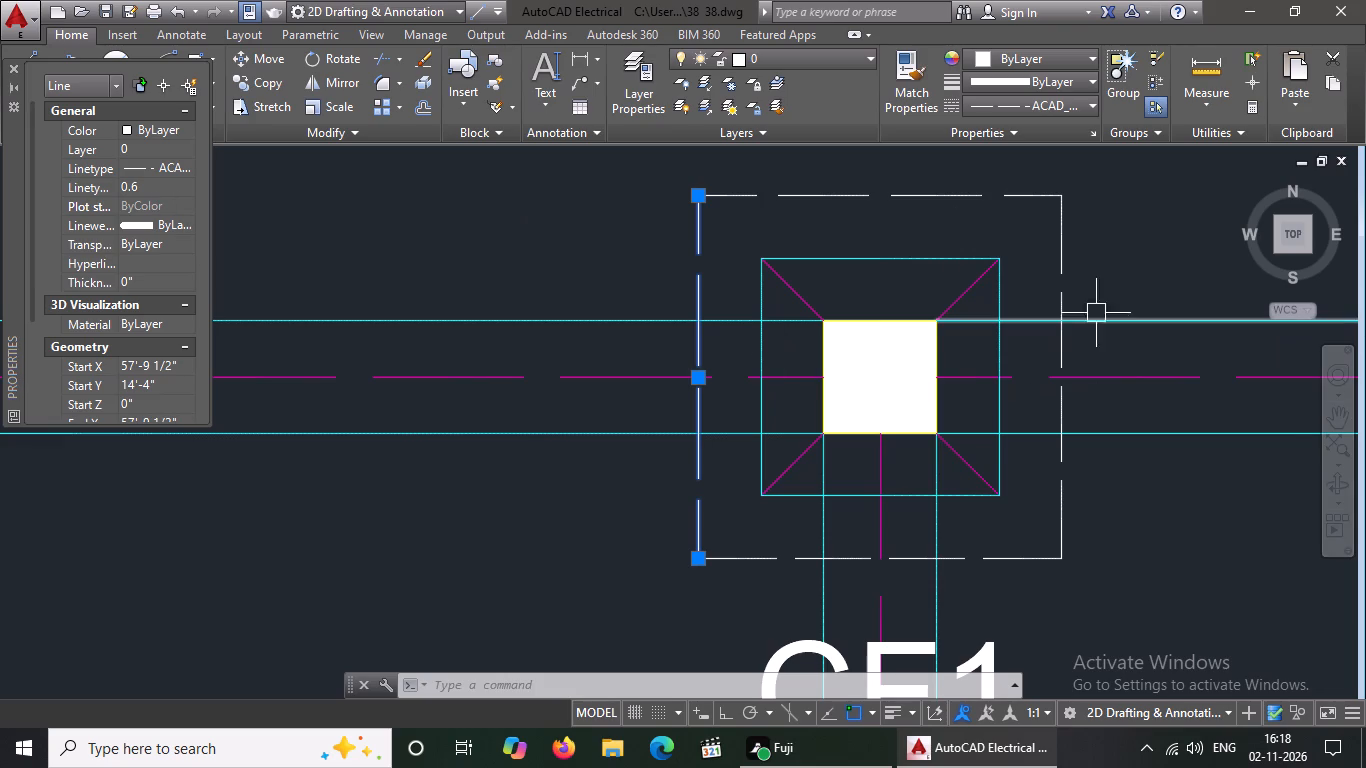
Set the linetype scale of the bottom dashed outline line around the top row's middle CF1 footing to 0.6.
click(781, 558)
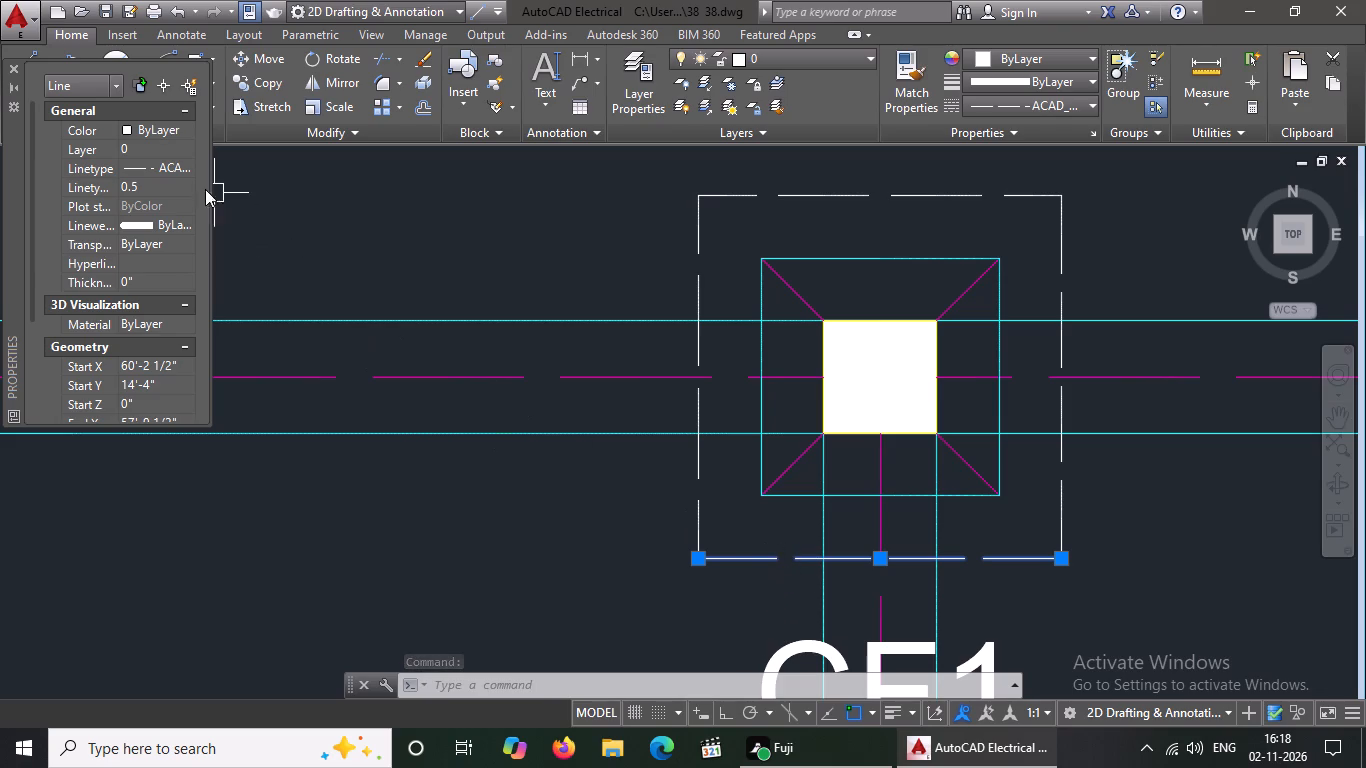
click(164, 186)
key(BackSpace)
key(BackSpace)
text(0.6)
key(Return)
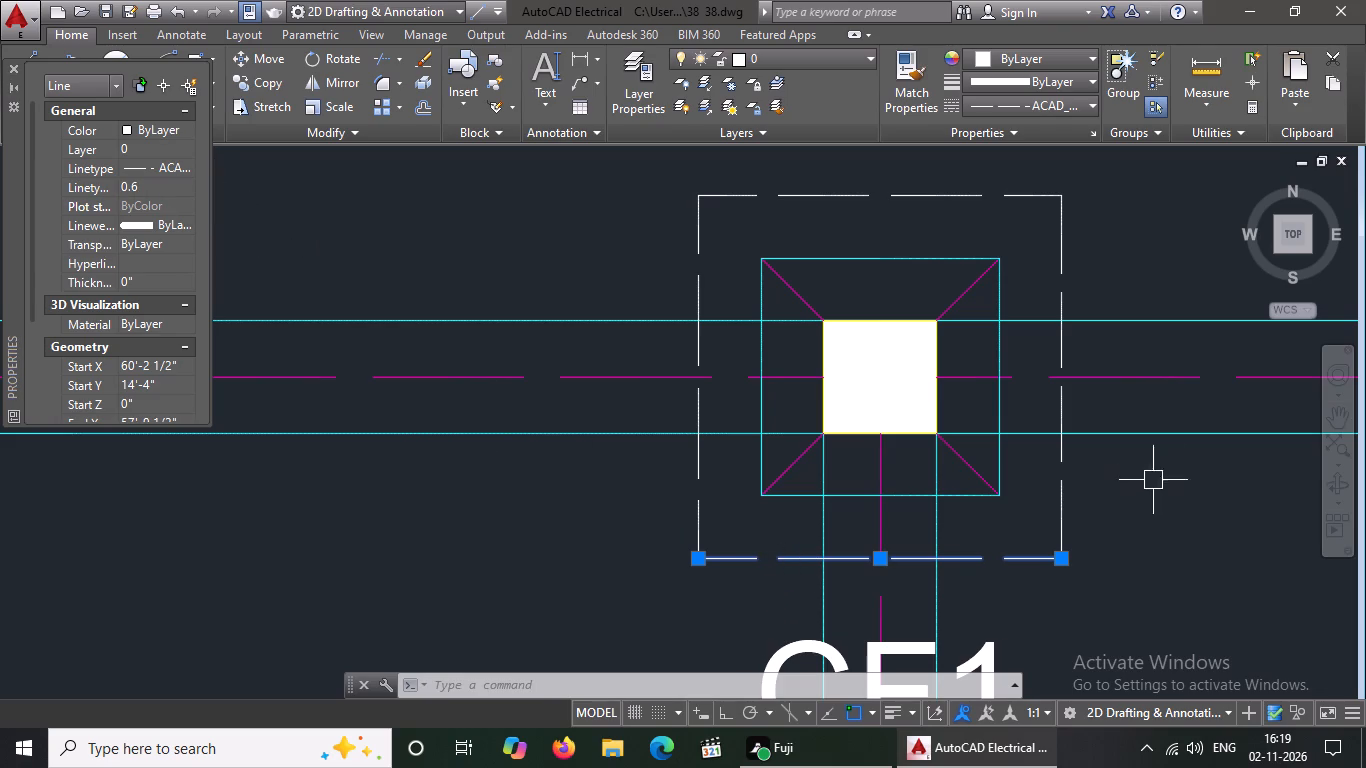
Set the linetype scale of the right dashed outline line around the top row's middle CF1 footing to 0.6.
click(1067, 498)
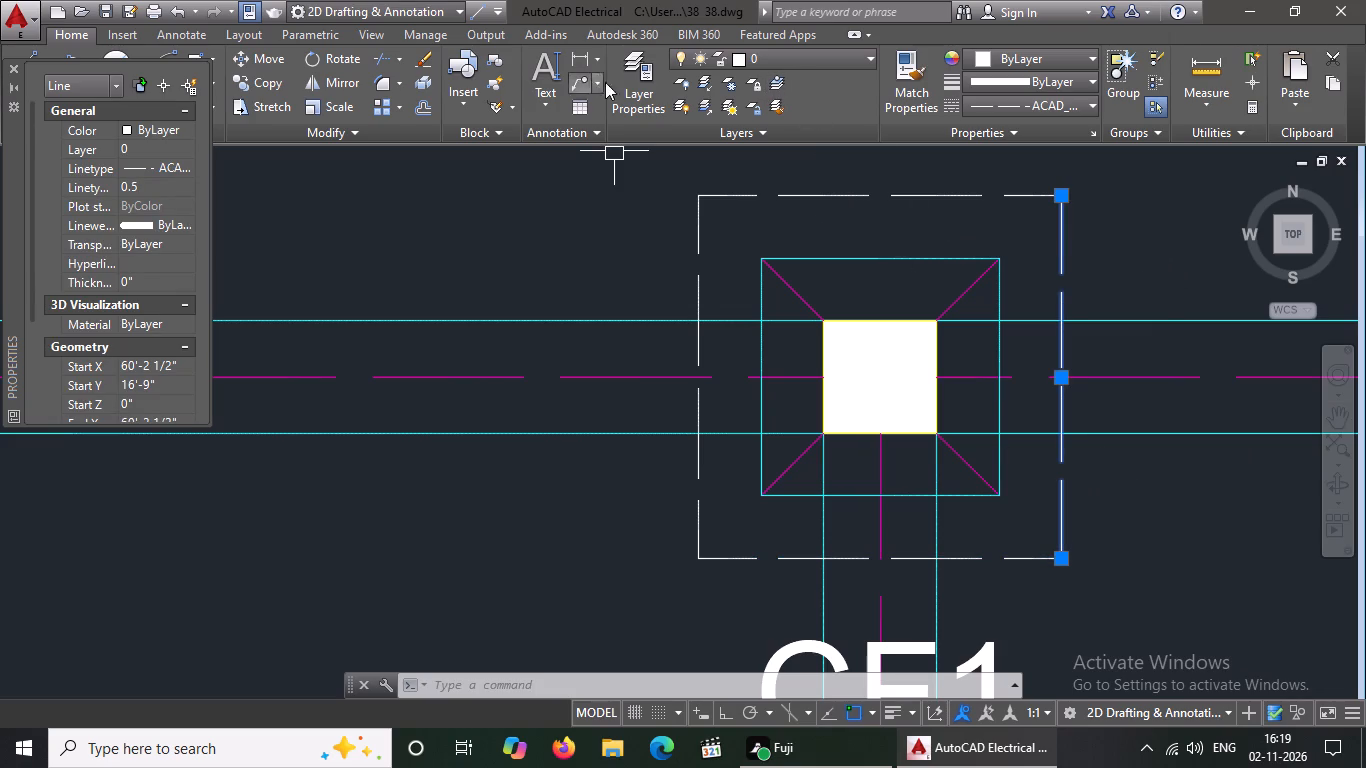
click(160, 182)
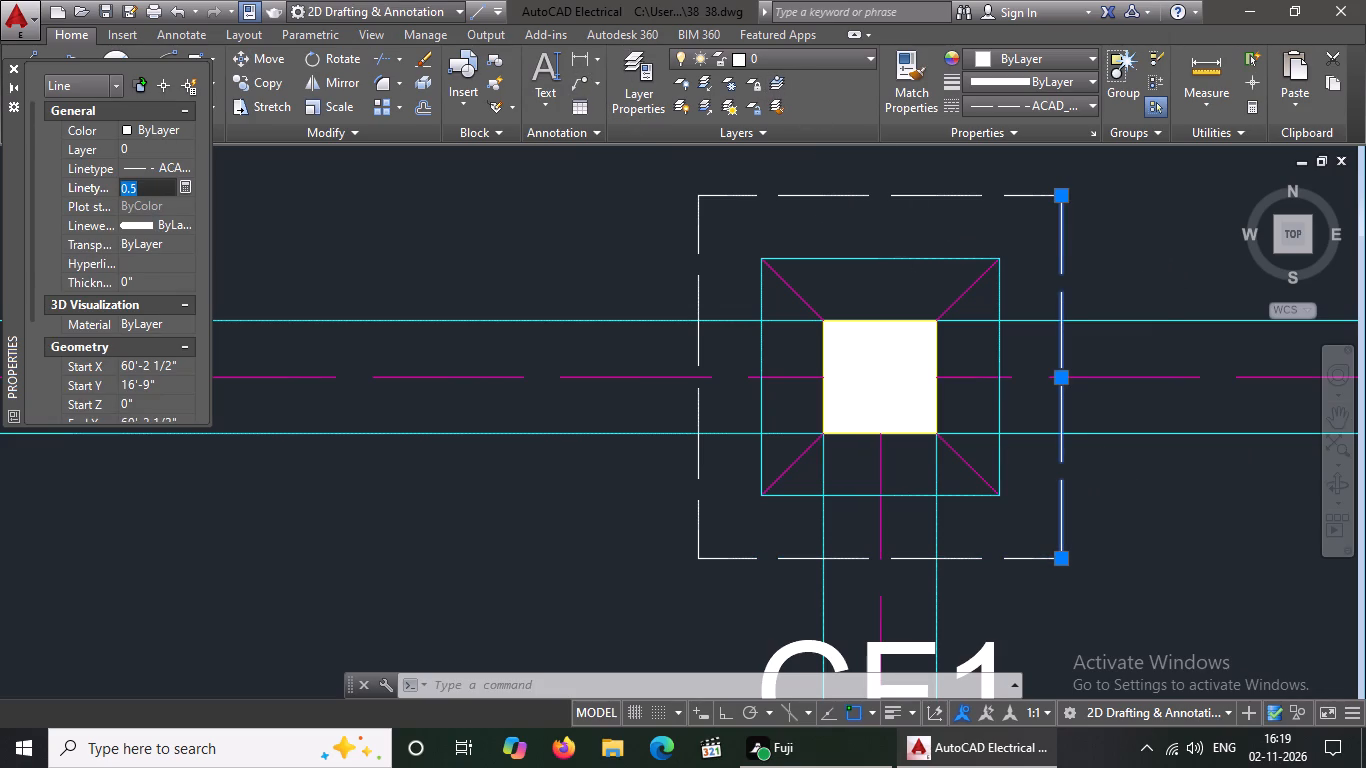
key(BackSpace)
key(BackSpace)
text(0.6)
key(Return)
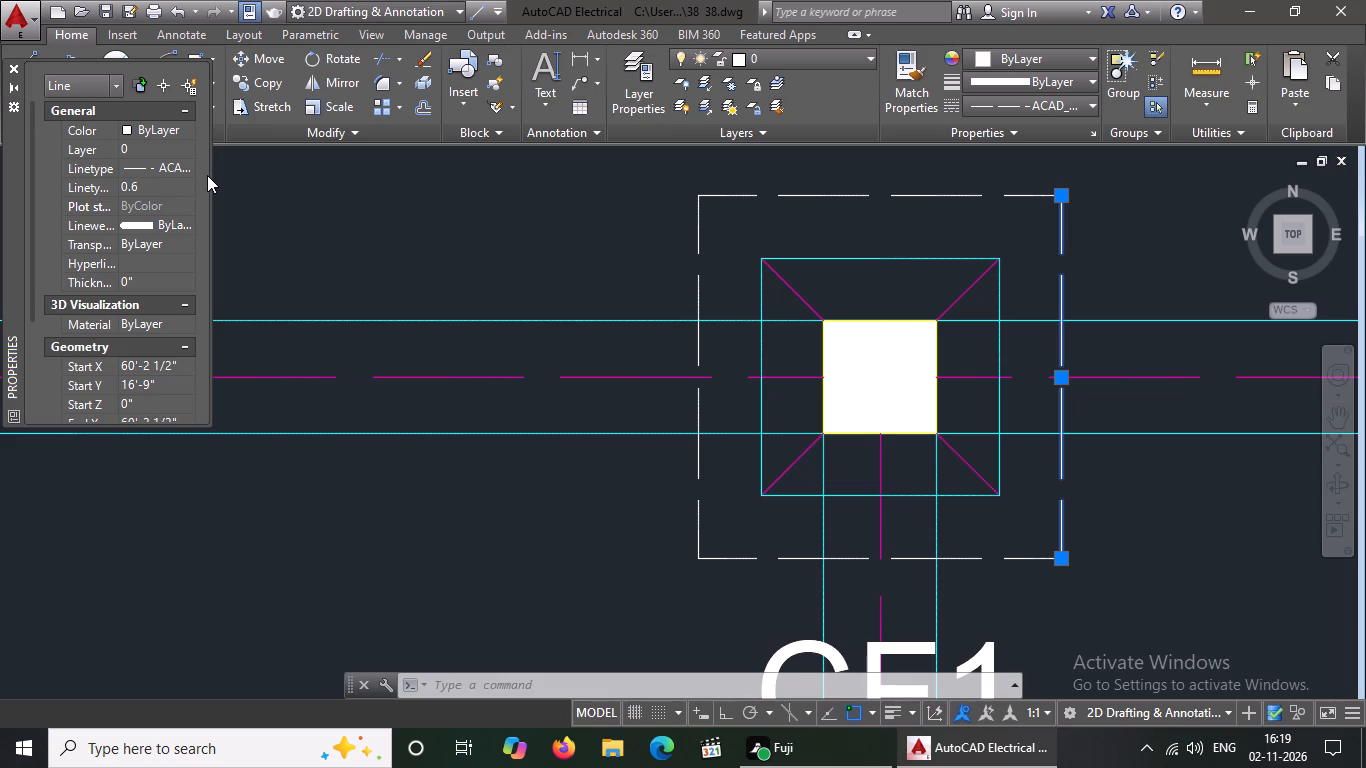
key(Escape)
scroll(1000, 409, down, 2)
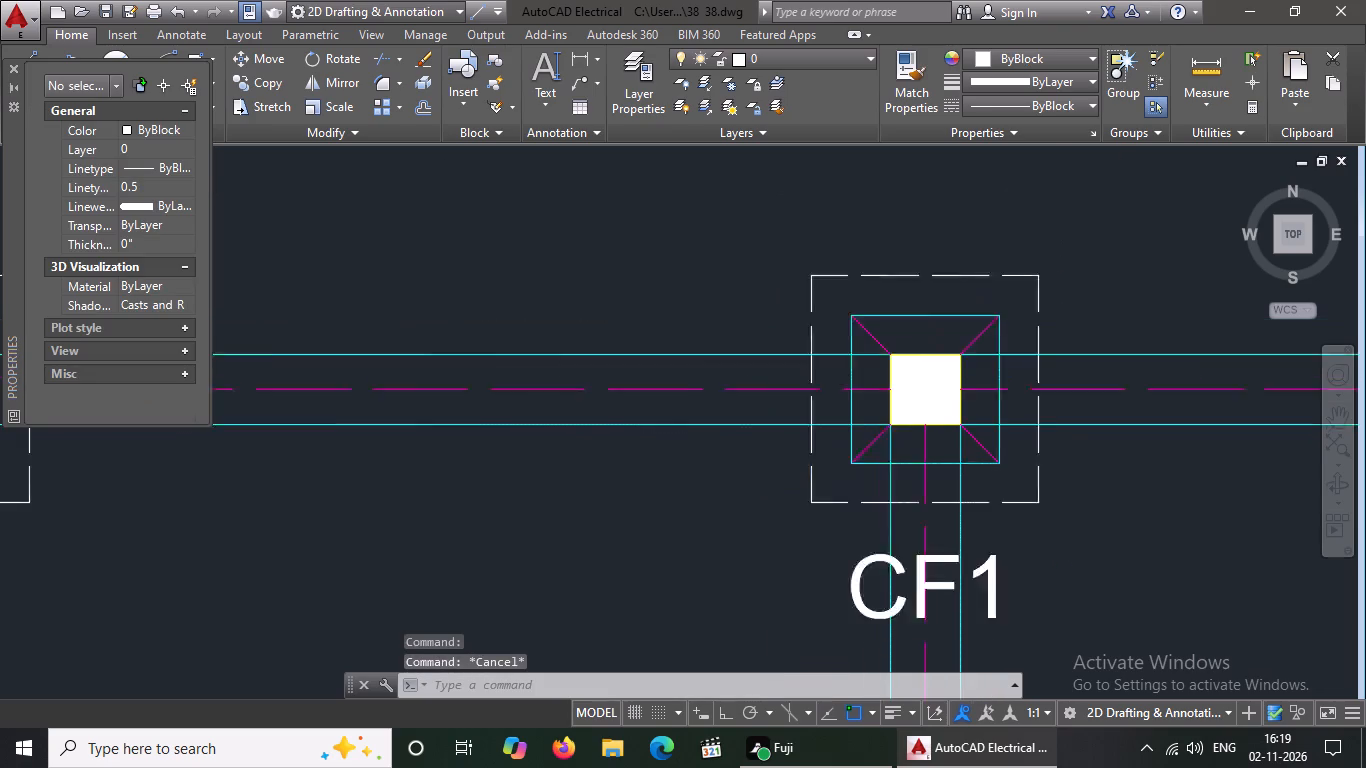
key(Escape)
Check the linetype scale of the dashed outline lines around the top row's middle CF1 footing.
scroll(1044, 472, up, 2)
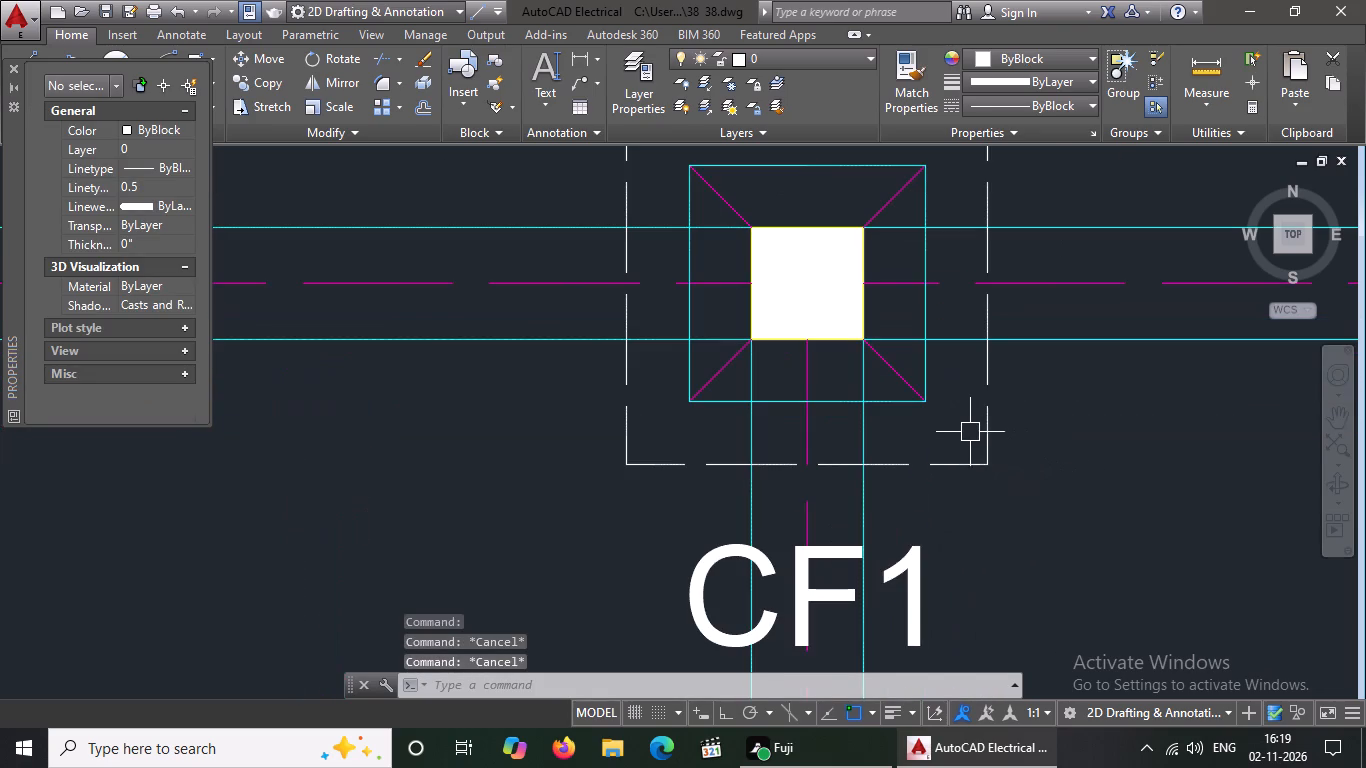
click(980, 428)
click(897, 454)
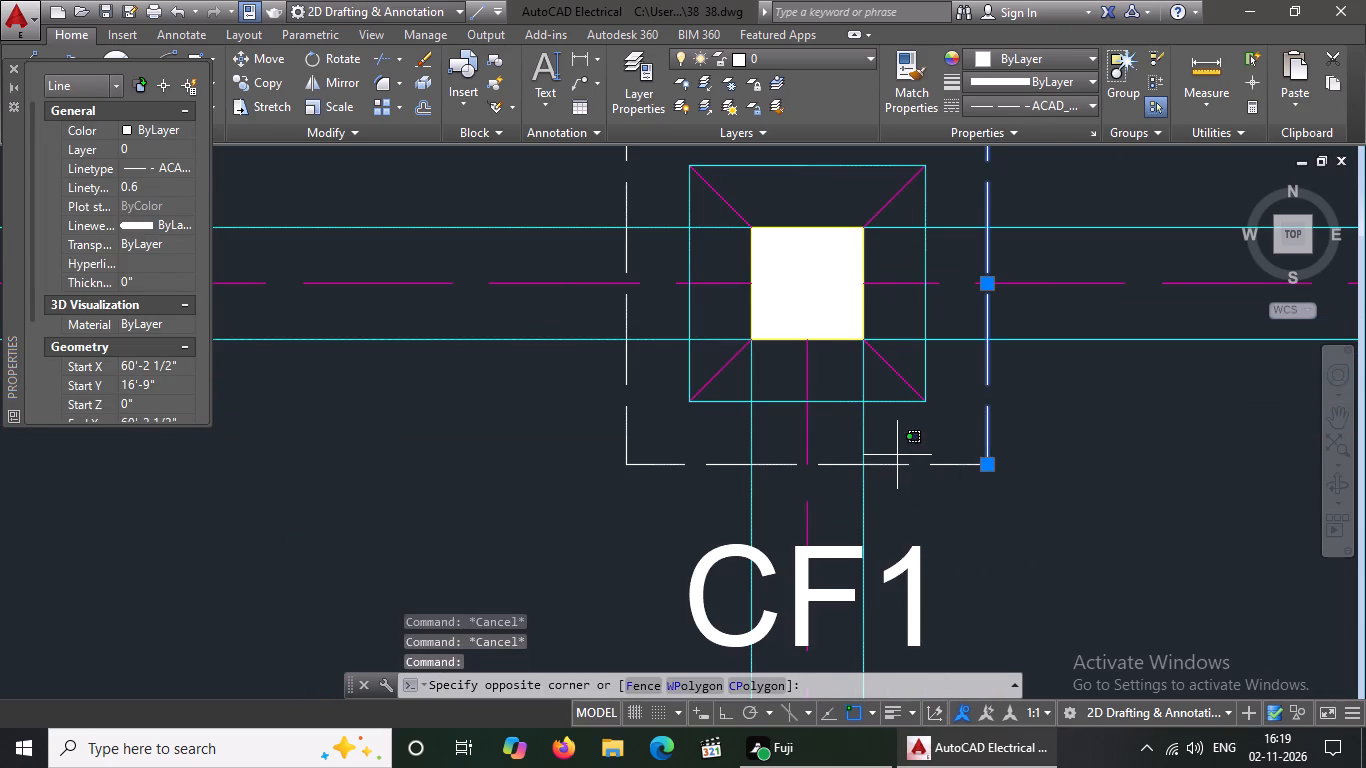
click(889, 474)
key(Escape)
scroll(893, 361, down, 2)
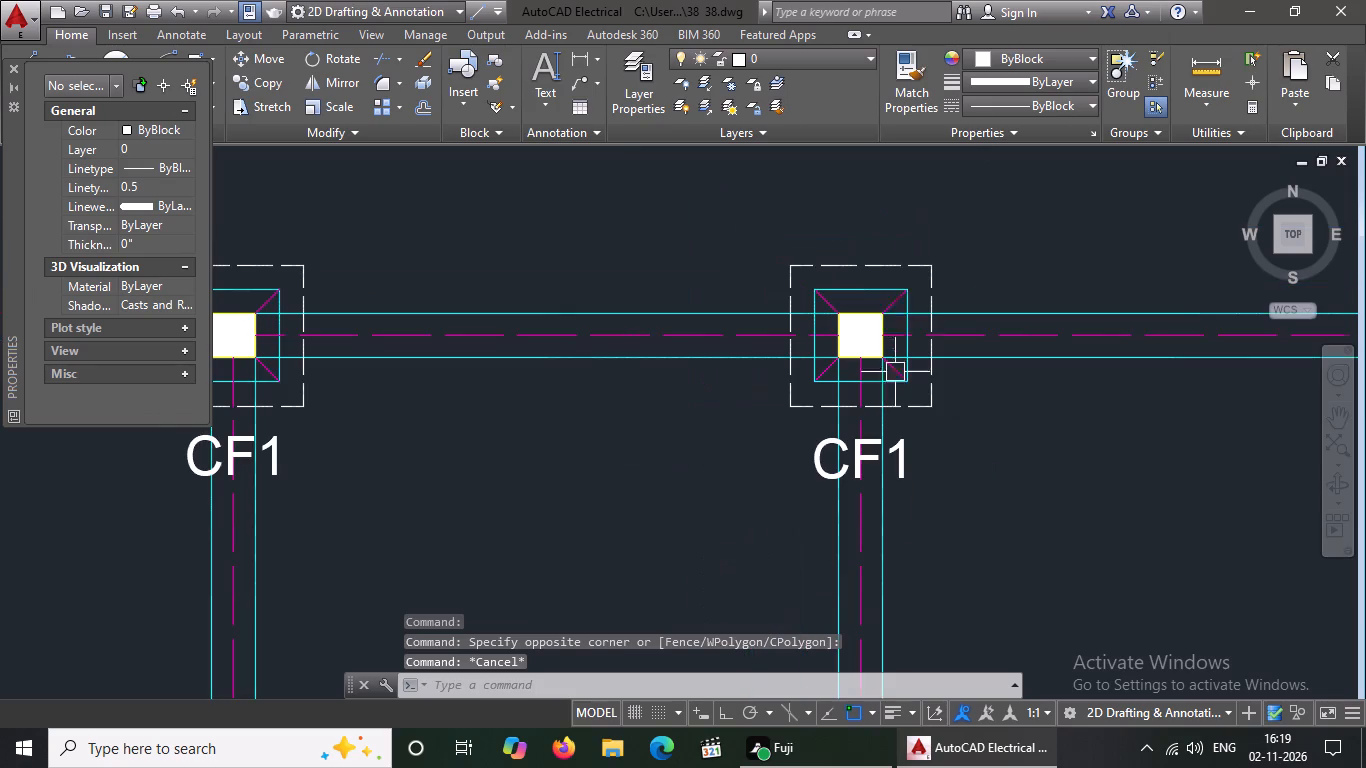
click(889, 261)
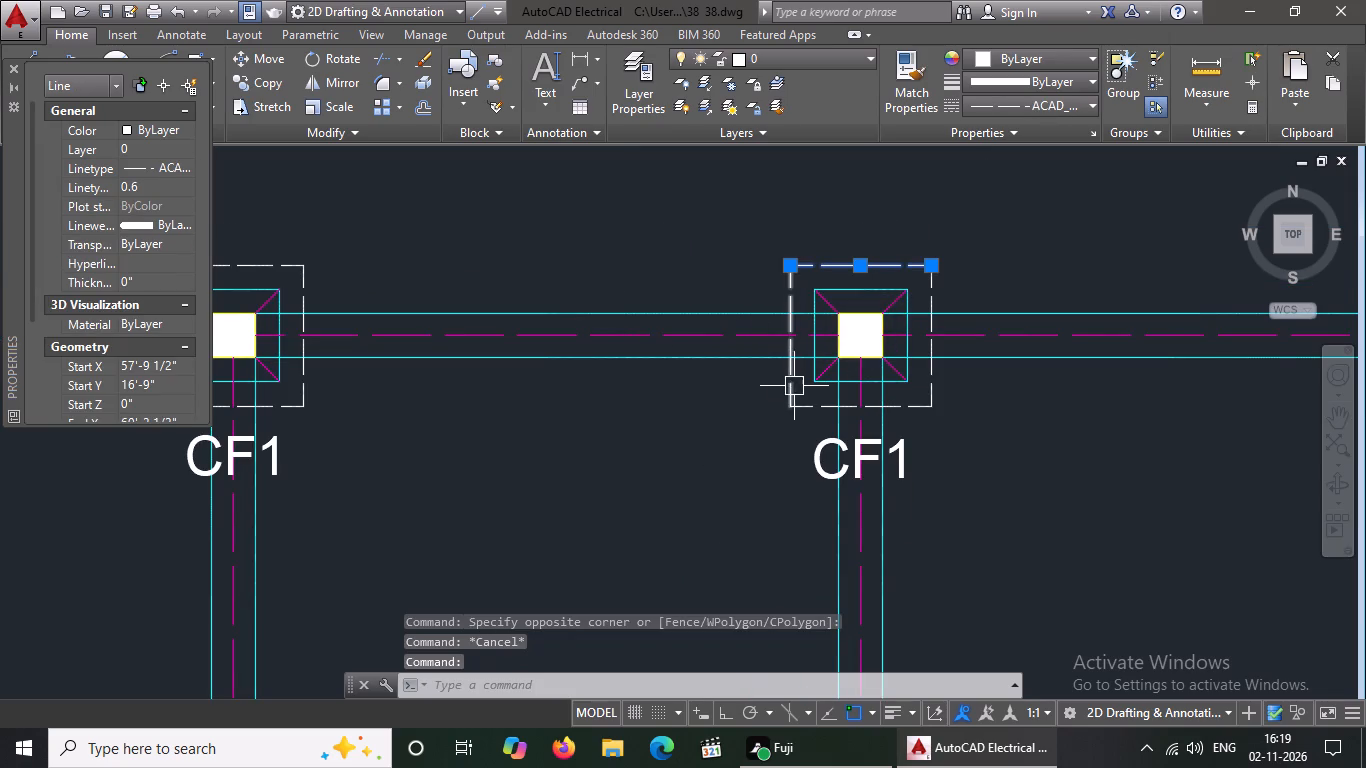
click(789, 386)
key(Escape)
Set the linetype scale of the top dashed outline line around the plan's top-right CF1 footing to 0.6.
scroll(879, 383, down, 1)
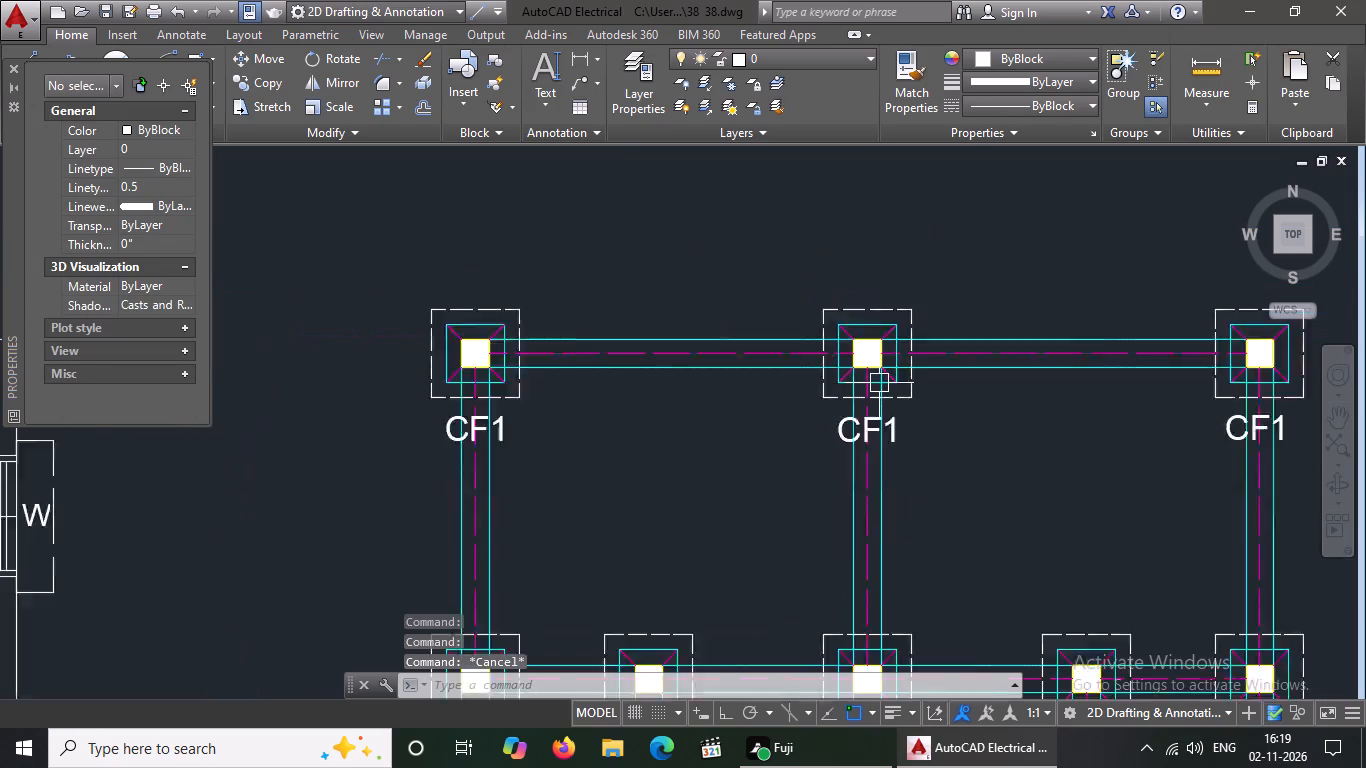
scroll(879, 383, down, 1)
scroll(1134, 361, up, 3)
click(1132, 280)
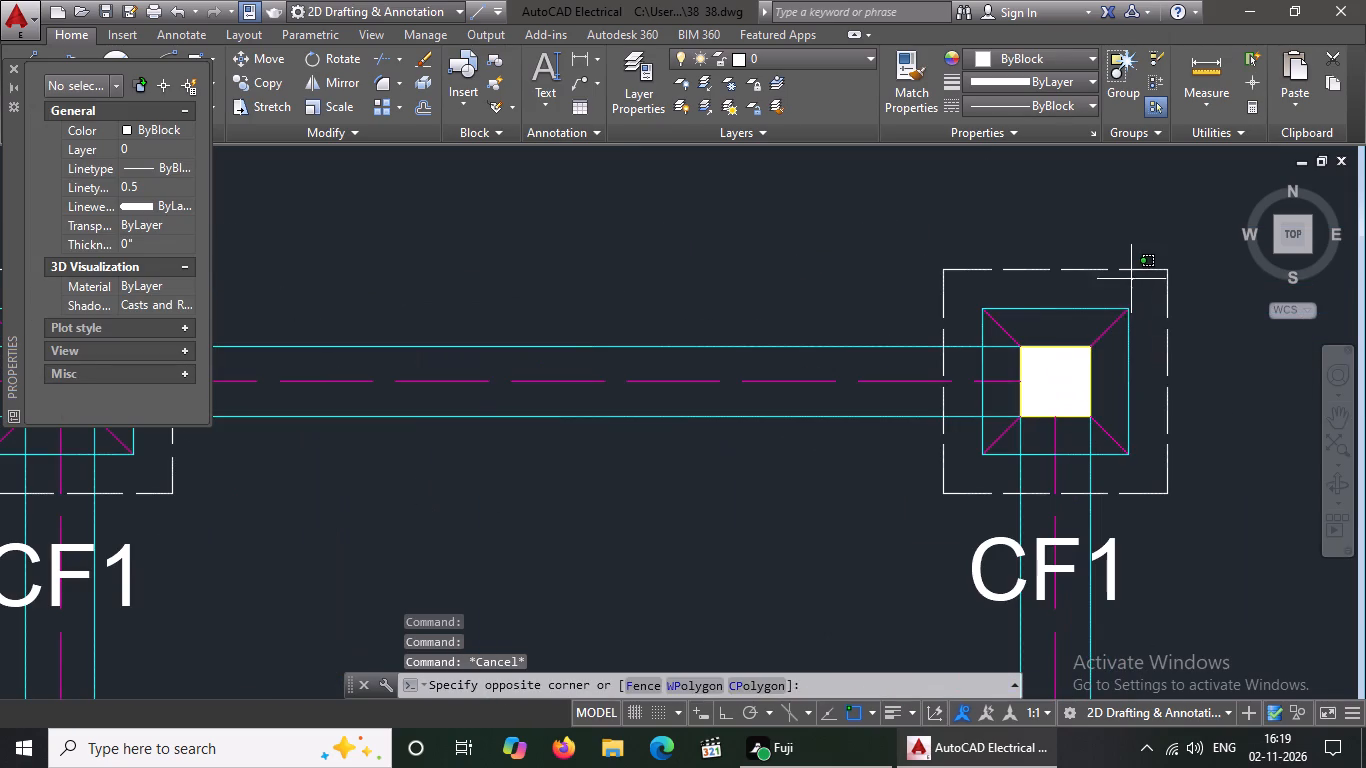
click(1127, 272)
click(1127, 273)
click(1121, 265)
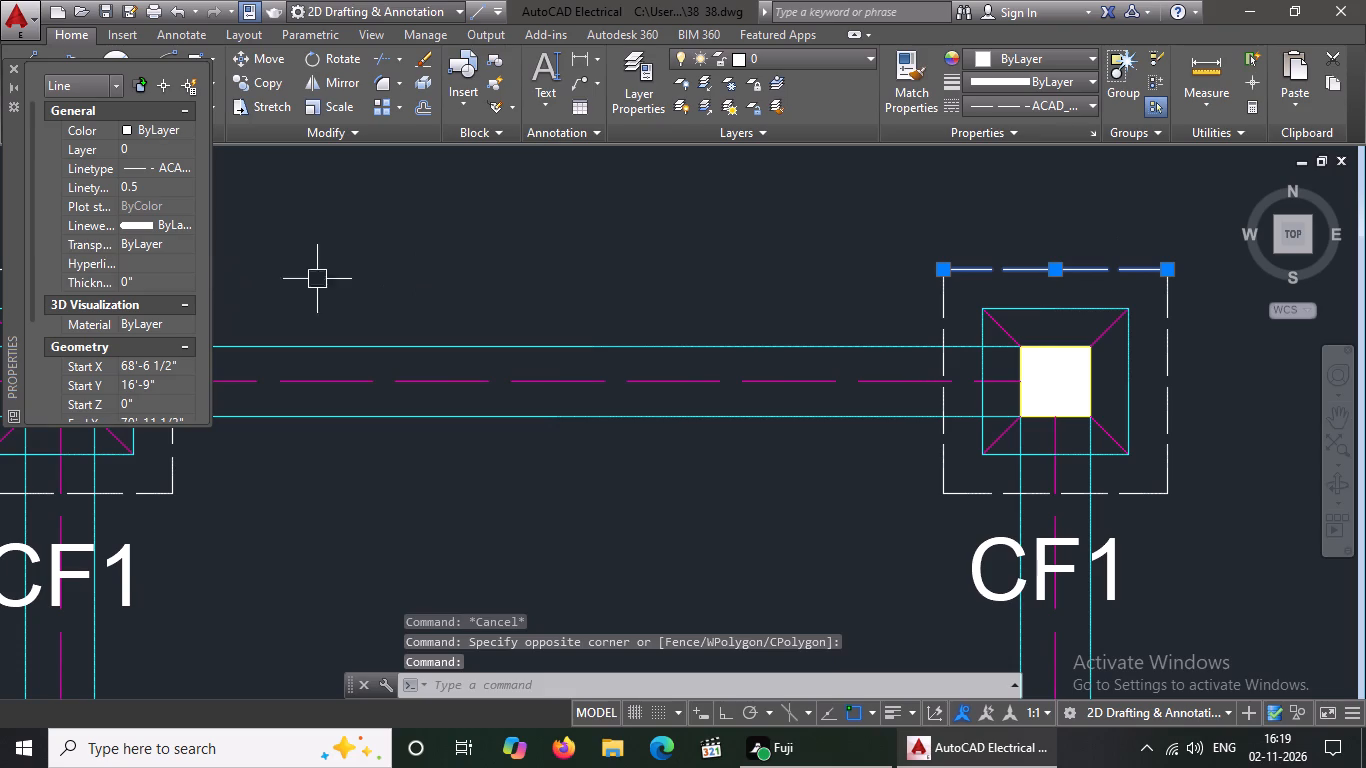
click(120, 196)
click(146, 187)
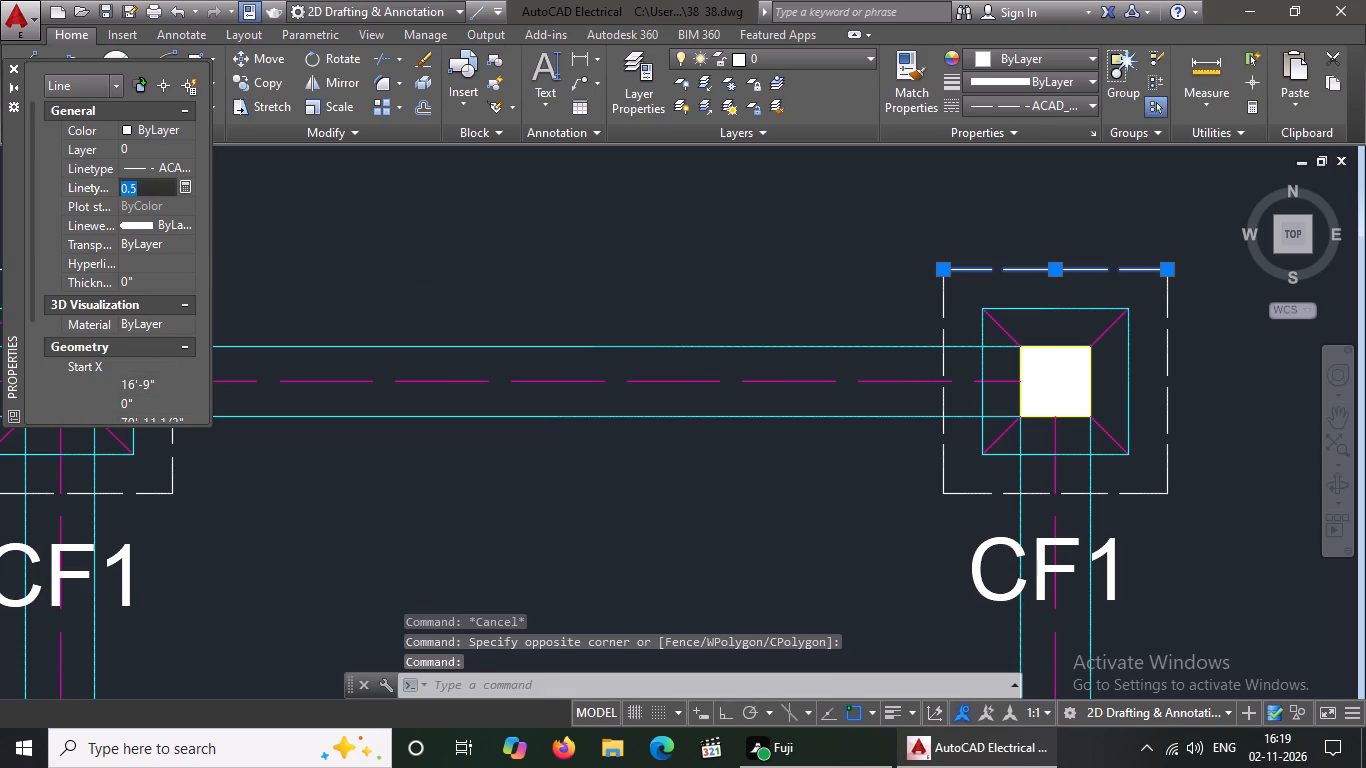
key(BackSpace)
key(BackSpace)
text(0.6)
key(Return)
key(Escape)
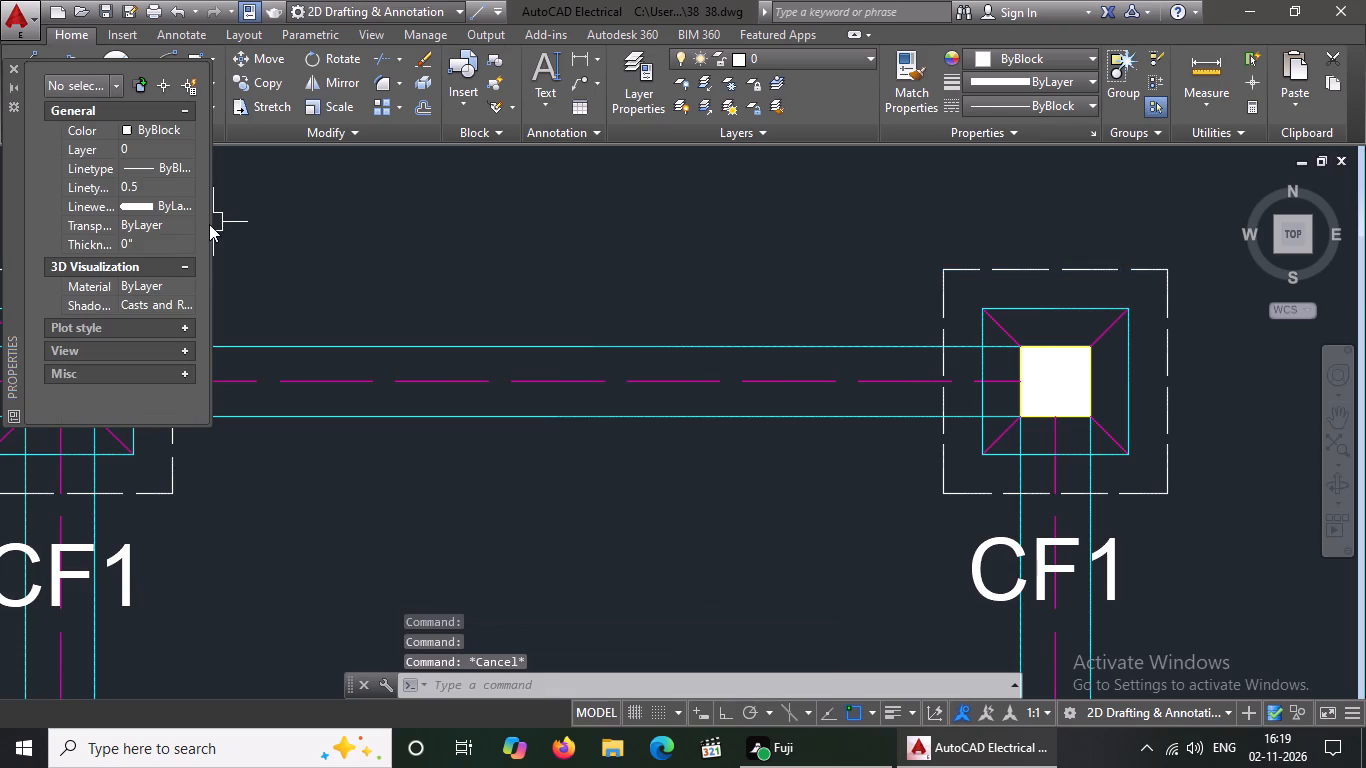
Recheck the linetype scale of the left and right dashed outline lines around the top row's middle CF1 footing.
scroll(209, 224, down, 2)
scroll(279, 267, down, 1)
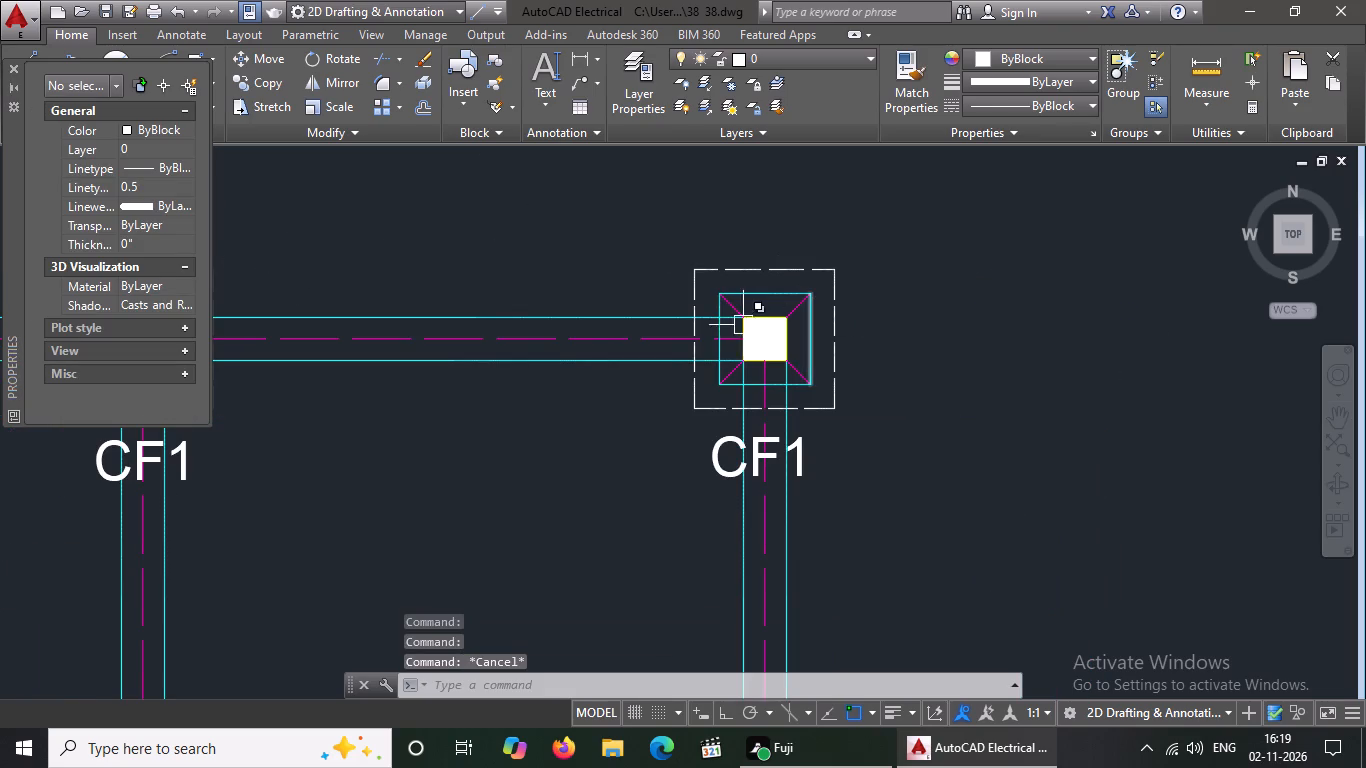
scroll(765, 368, down, 2)
scroll(414, 326, up, 3)
click(732, 407)
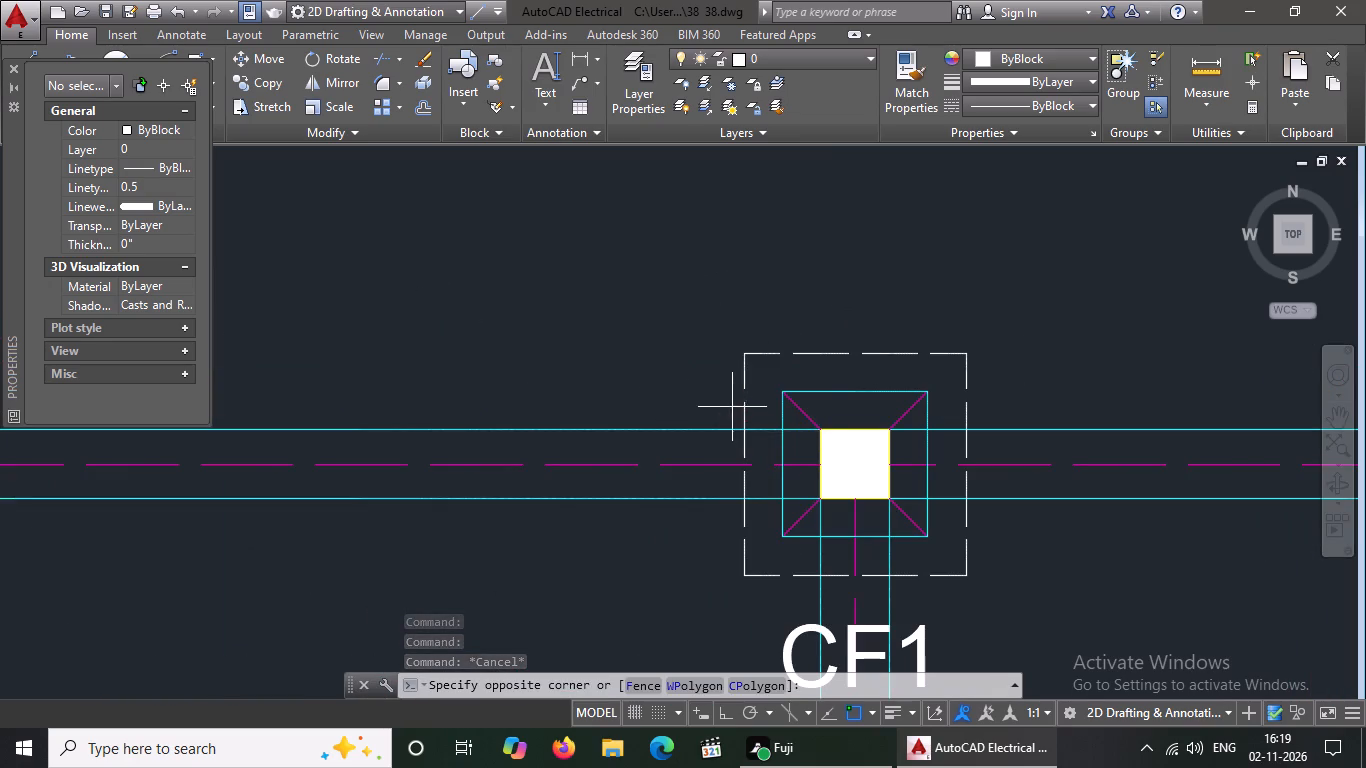
click(730, 404)
click(742, 386)
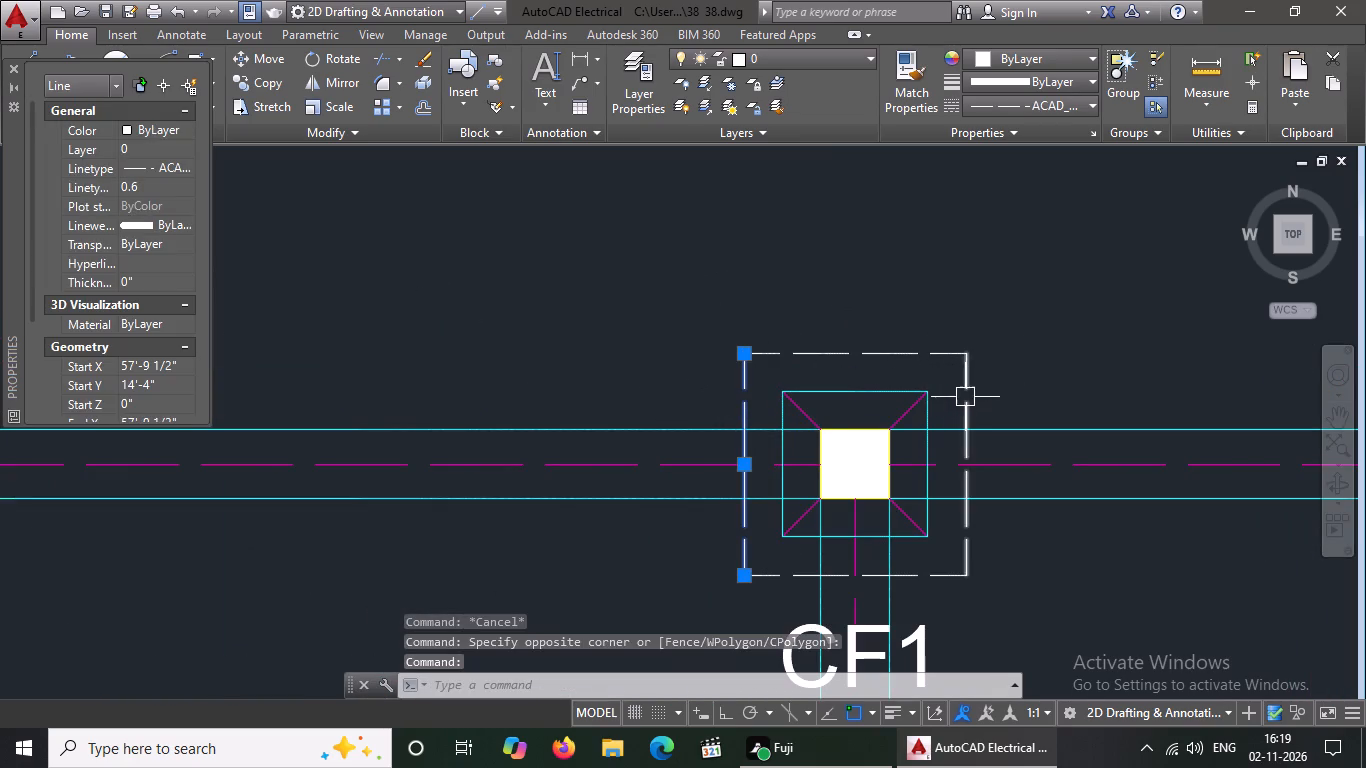
click(965, 394)
scroll(719, 350, down, 3)
key(Escape)
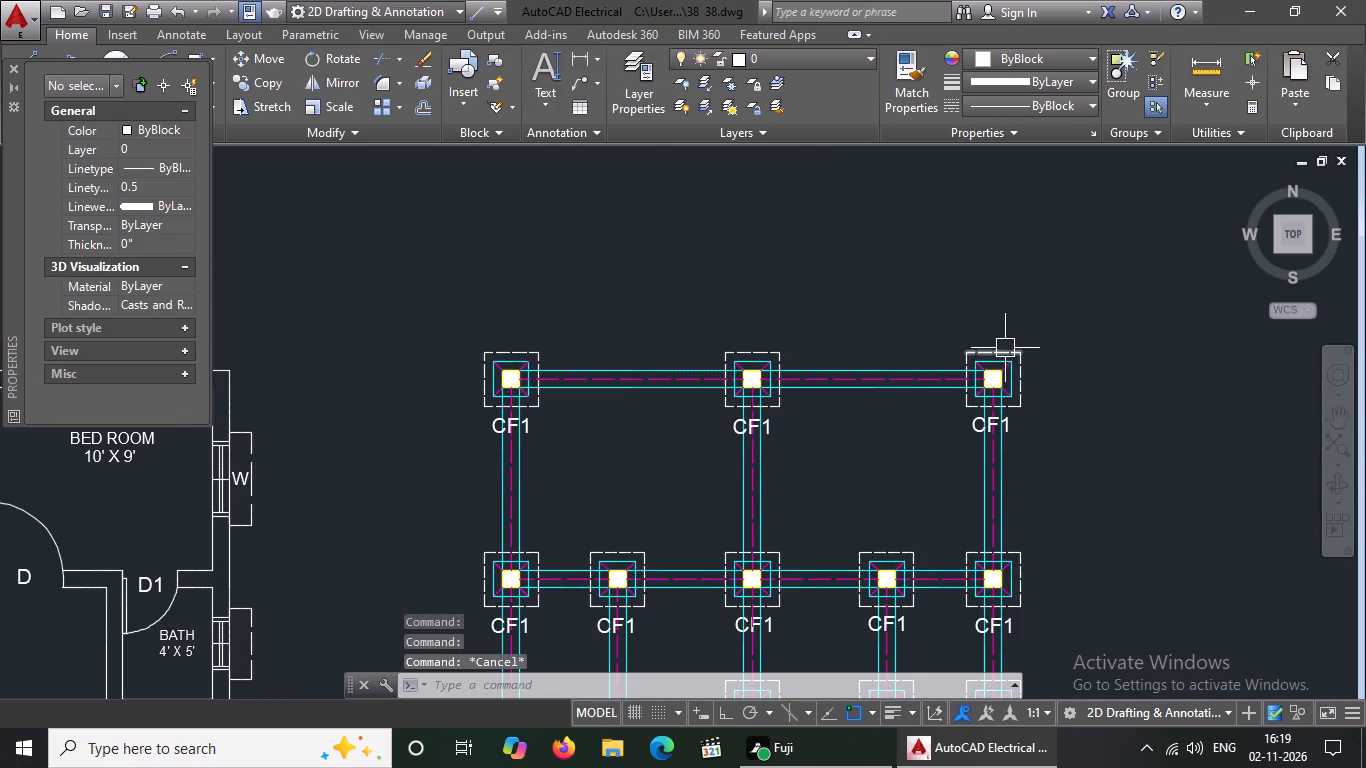
Set the linetype scale of the right dashed outline line around the plan's top-right CF1 footing to 0.6.
scroll(1005, 348, up, 2)
click(1039, 392)
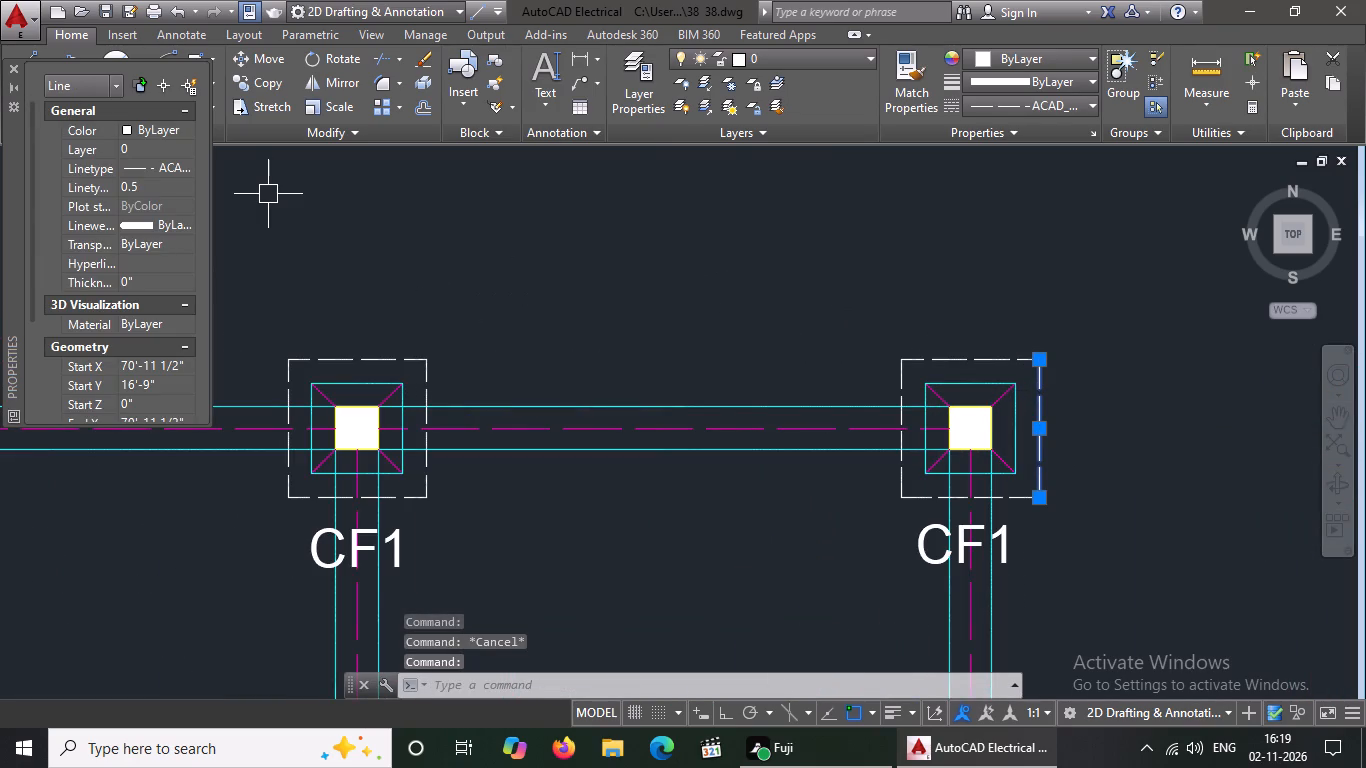
click(143, 180)
key(BackSpace)
key(BackSpace)
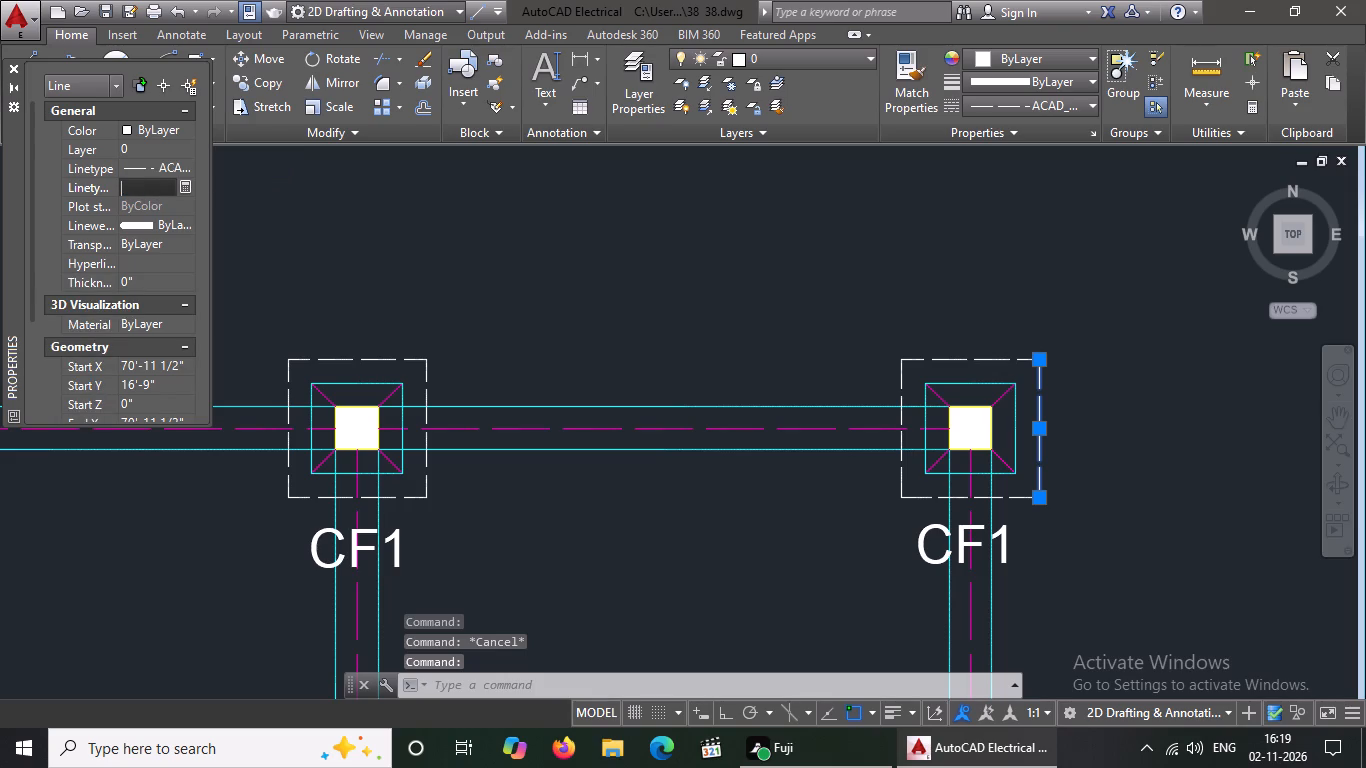
text(0.6)
key(Return)
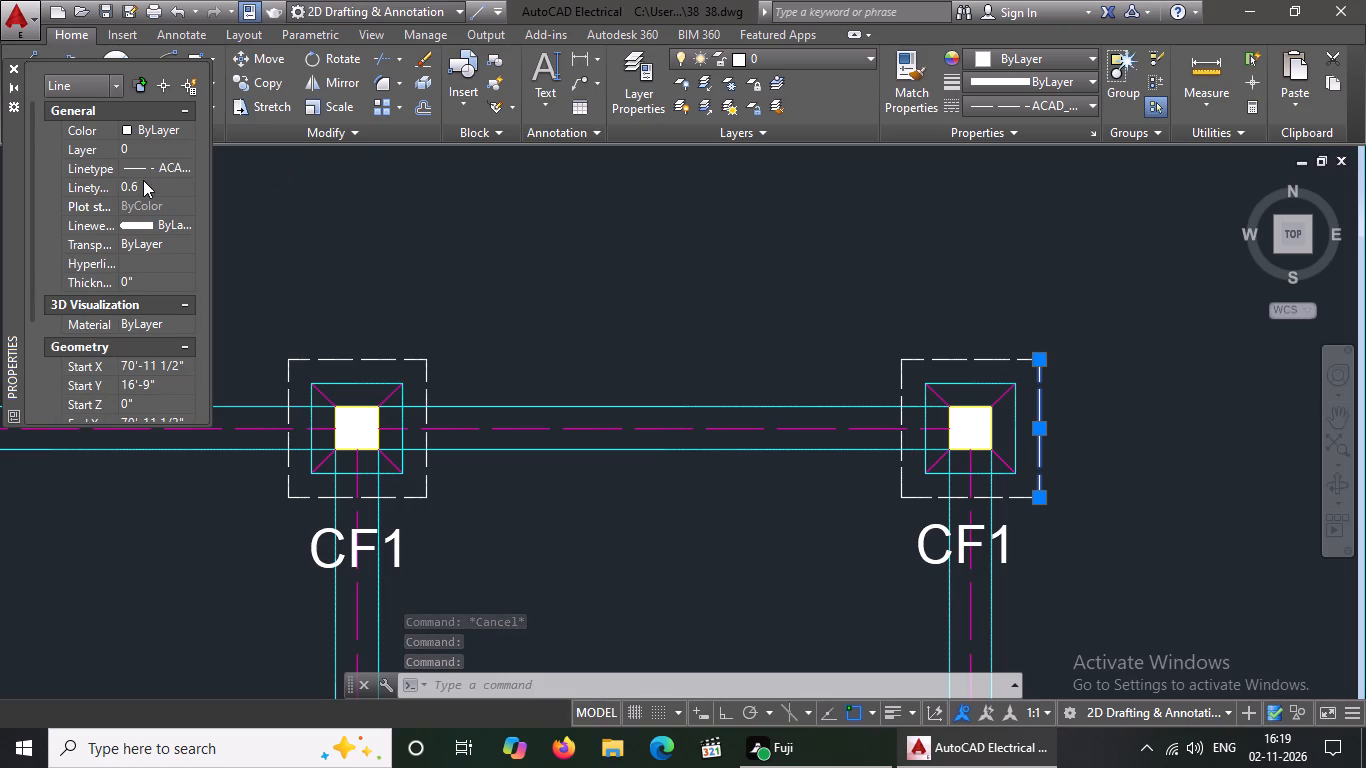
Set the linetype scale of the left dashed outline line around the top-right CF1 footing to 0.6.
click(901, 374)
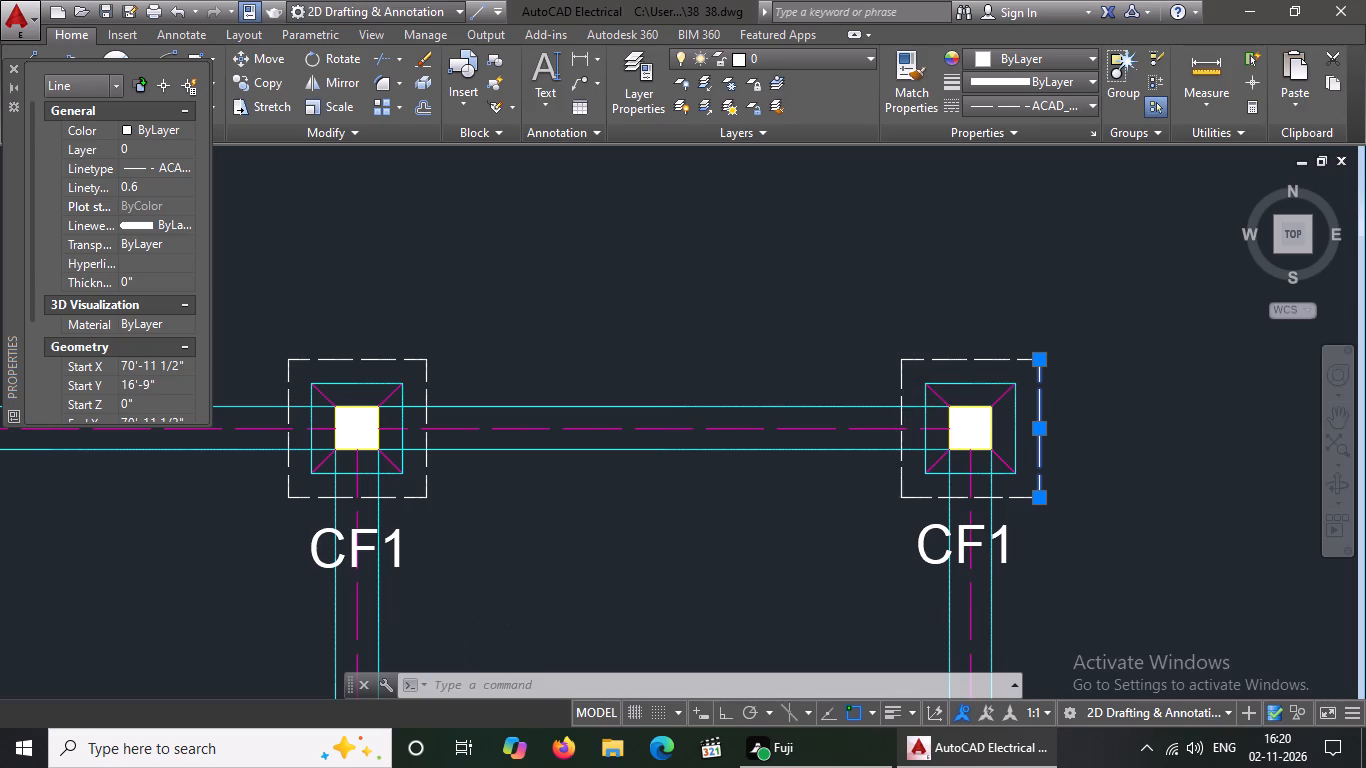
click(152, 181)
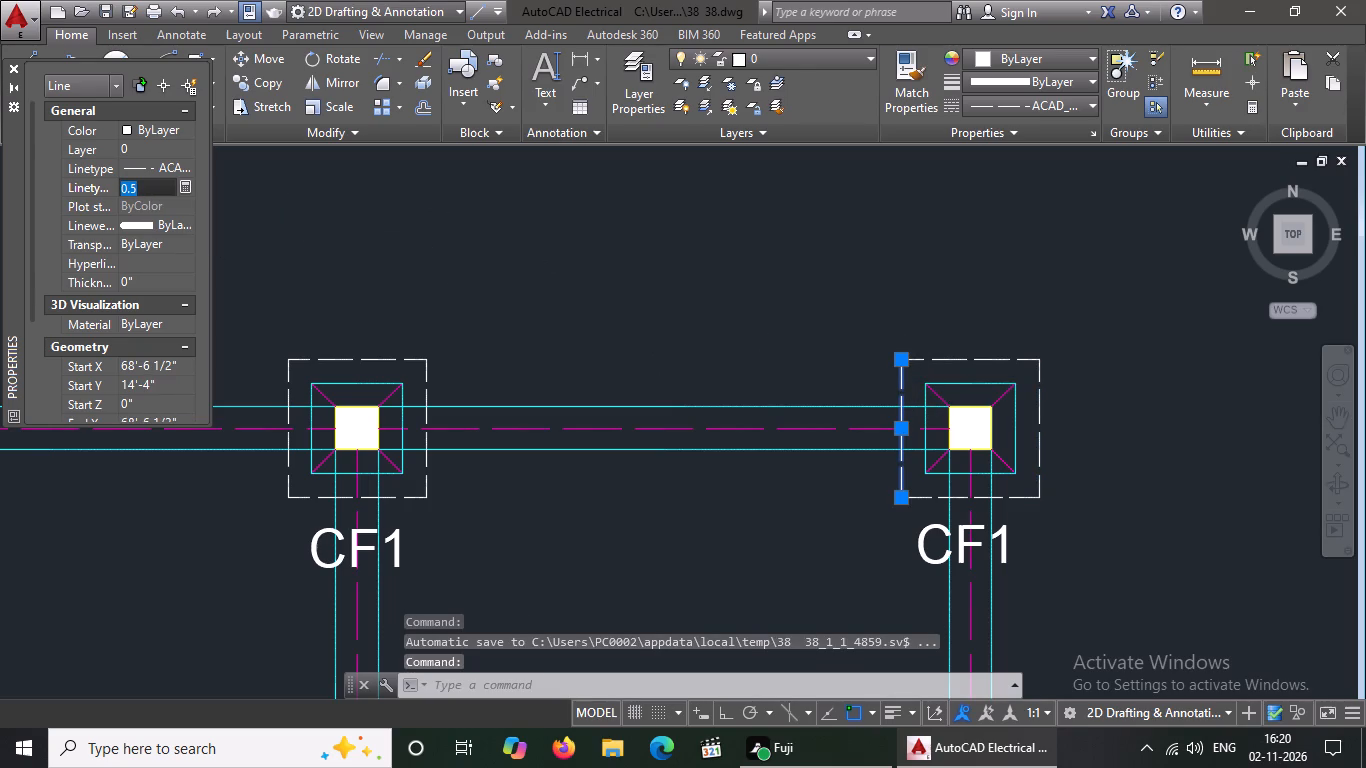
key(BackSpace)
key(BackSpace)
text(0.)
key(6)
key(Return)
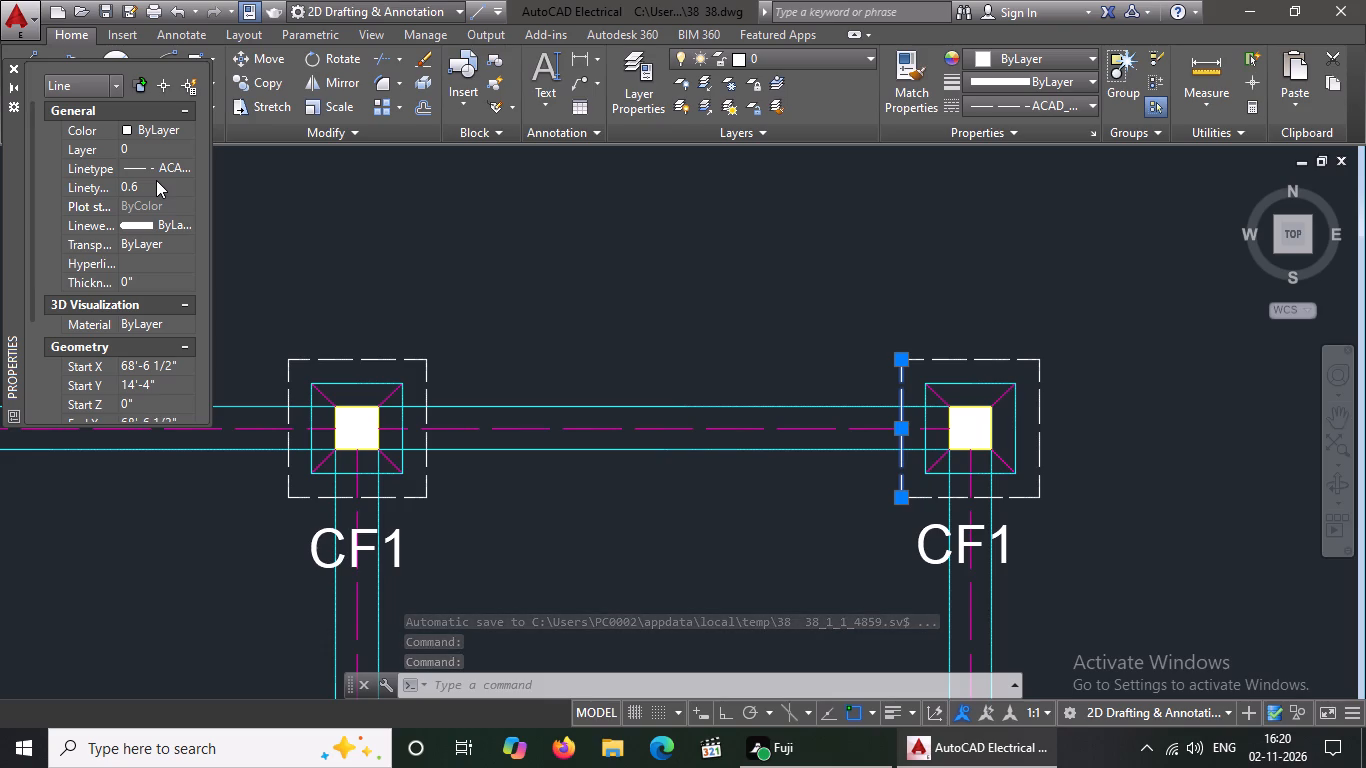
key(Escape)
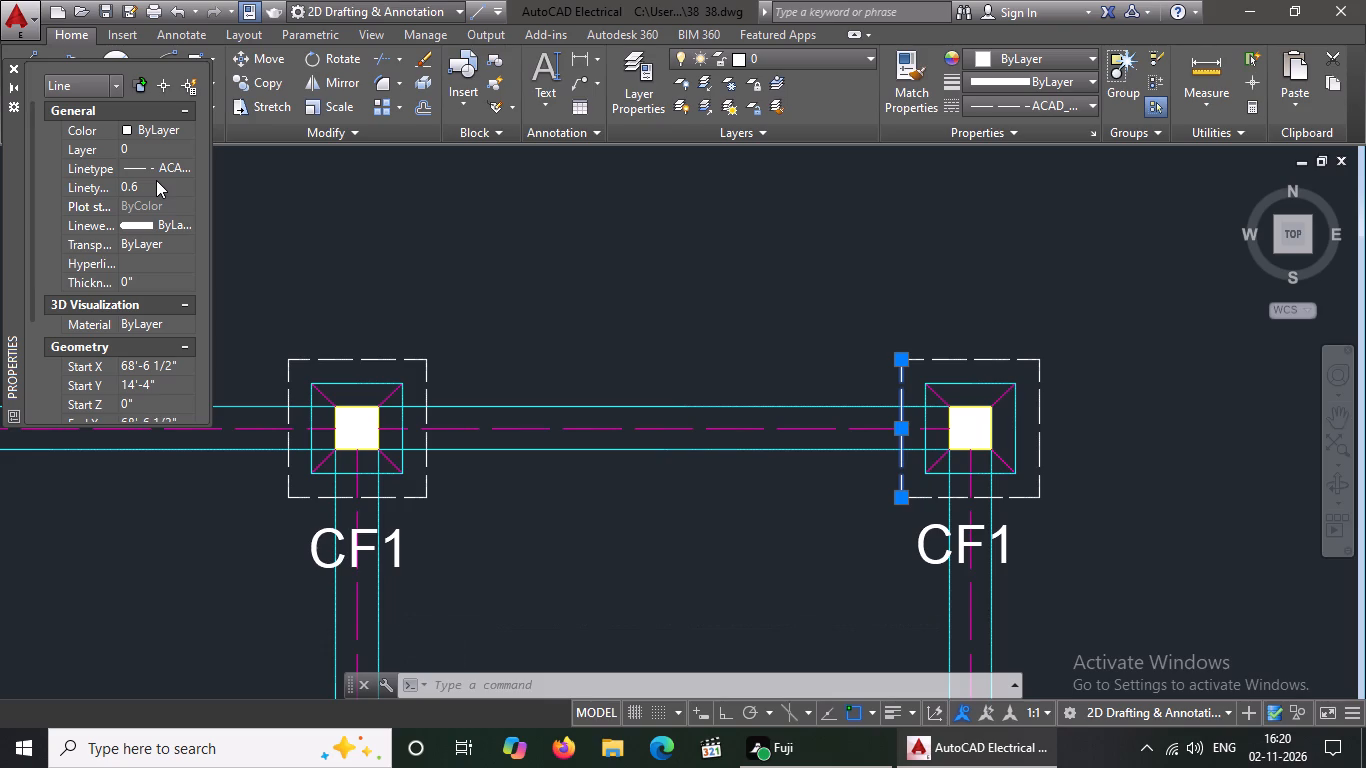
key(Escape)
key(Escape)
key(Escape)
key(Escape)
Set the linetype scale of the bottom dashed outline line around the top-right CF1 footing to 0.6.
click(1019, 501)
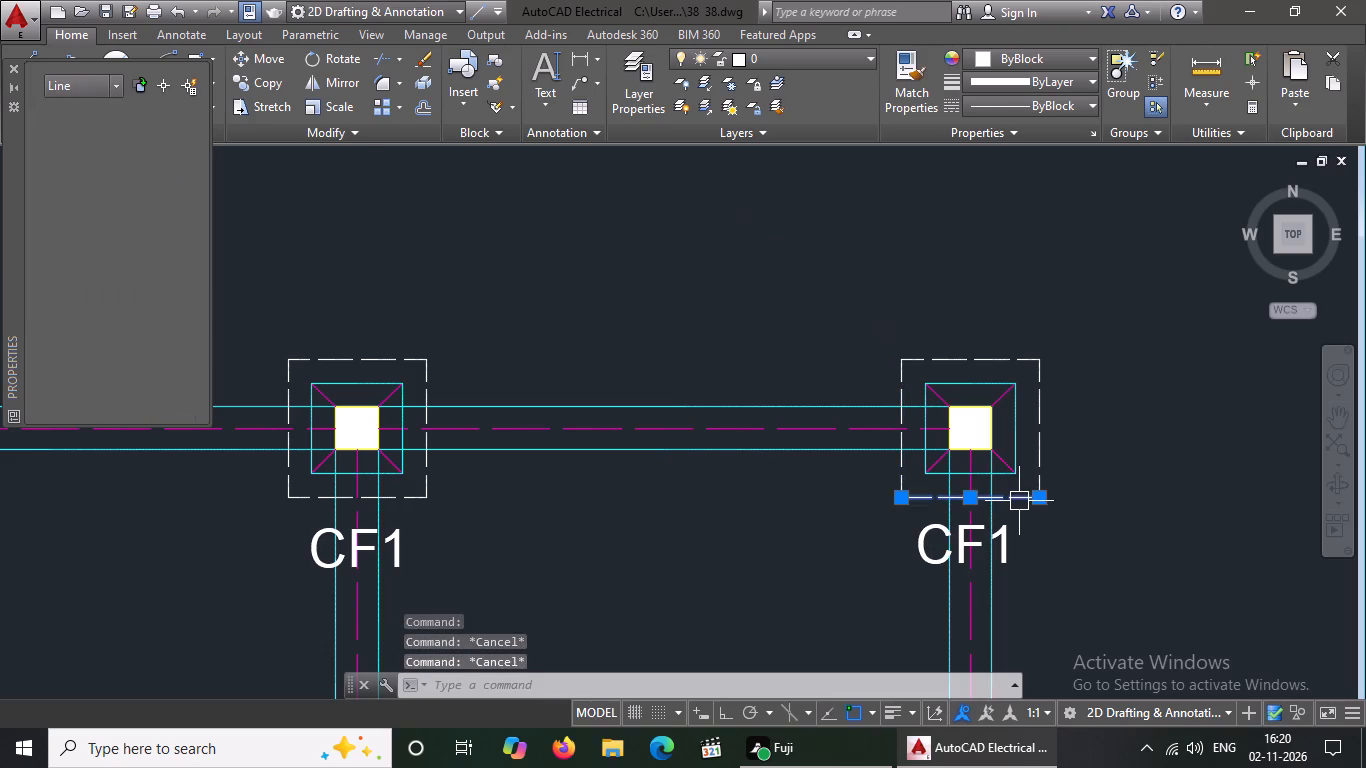
click(154, 176)
click(153, 187)
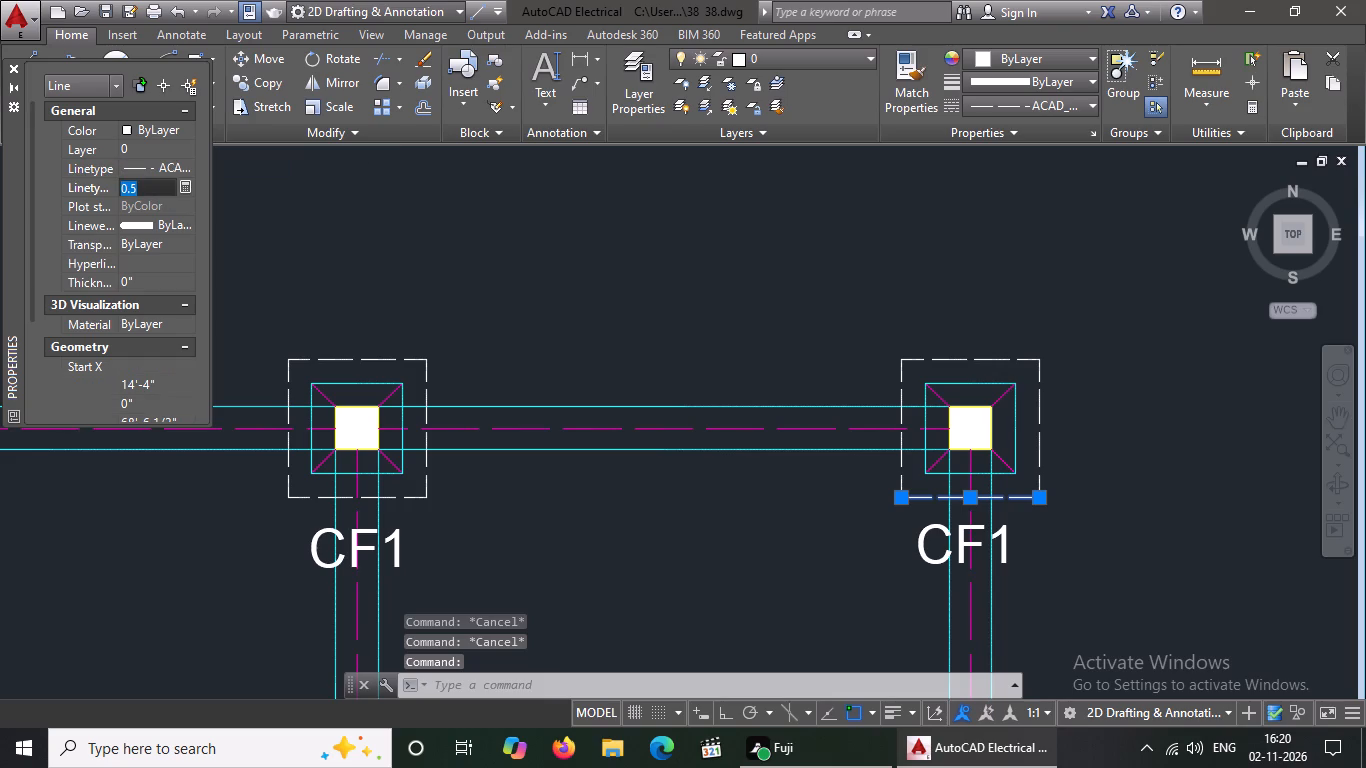
key(BackSpace)
key(BackSpace)
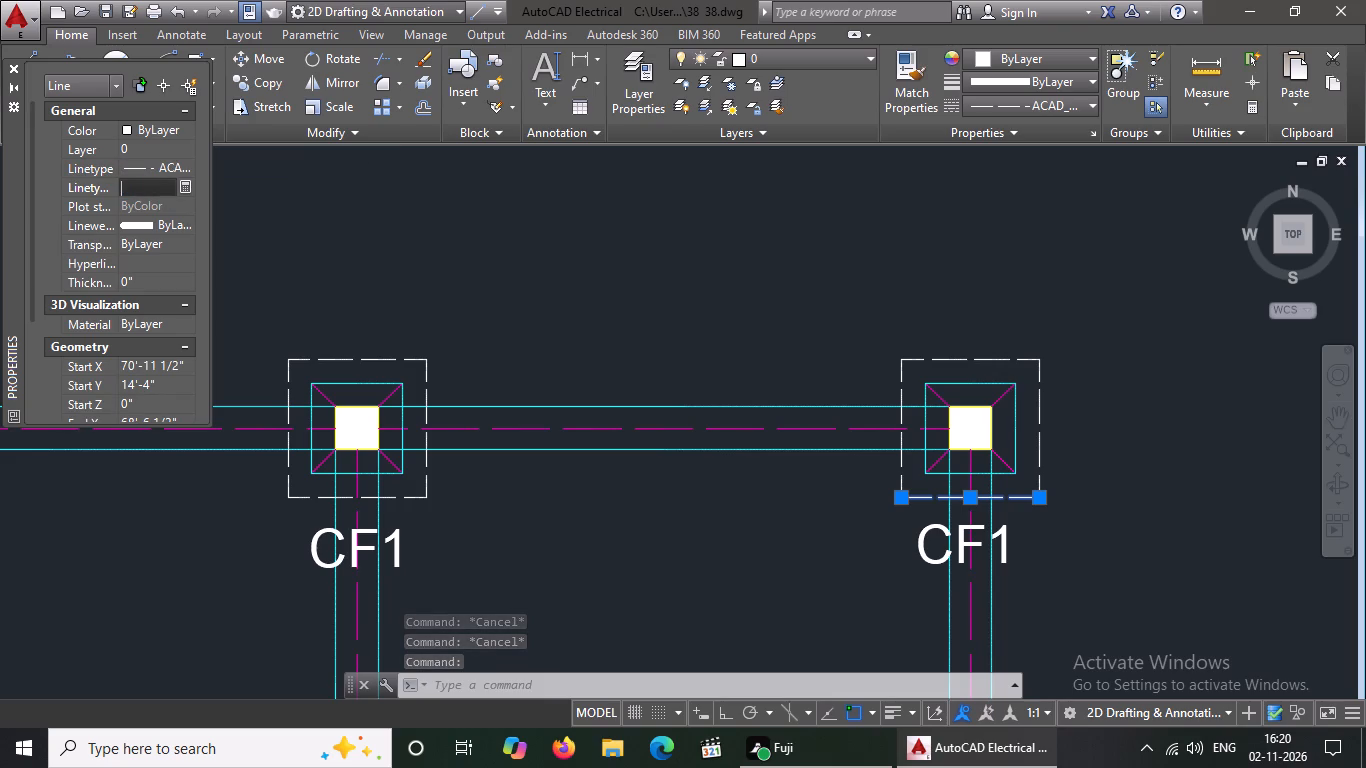
text(0.6)
key(Return)
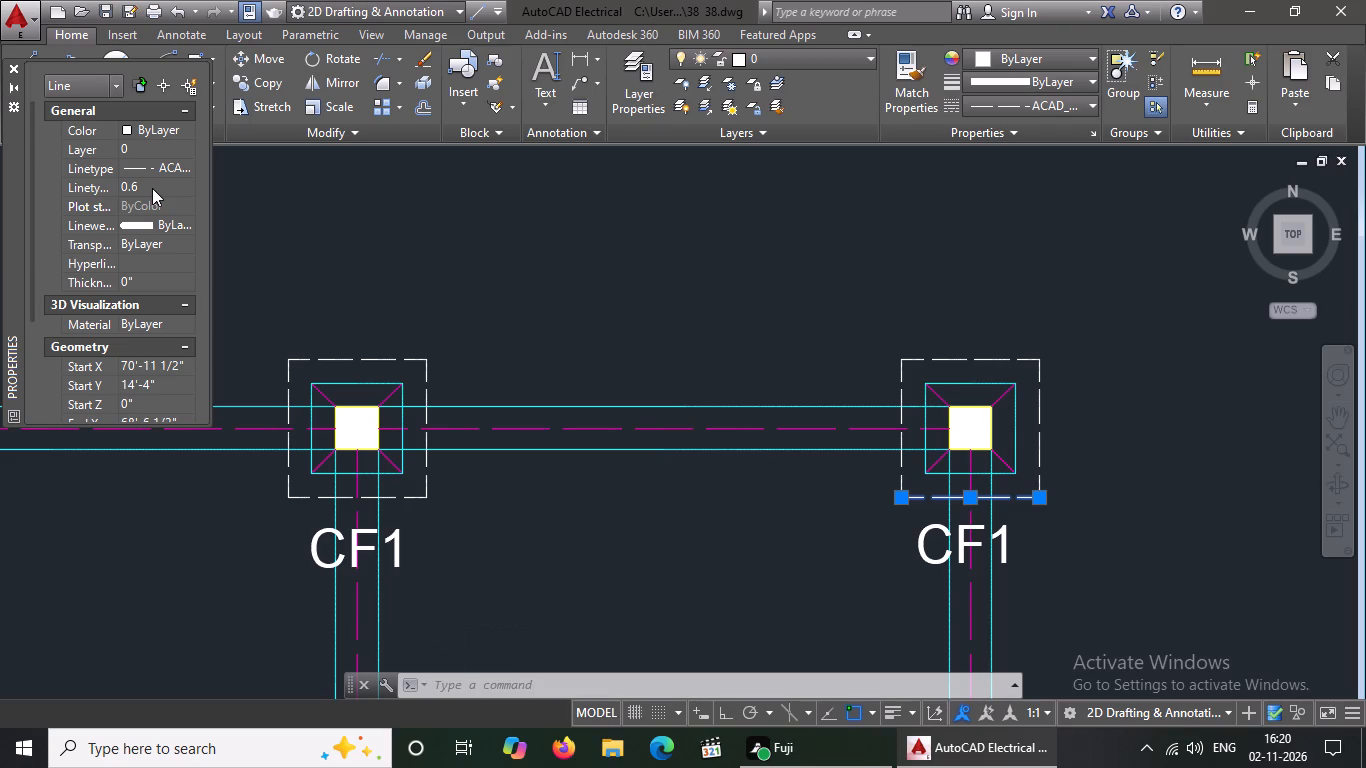
key(Escape)
key(Escape)
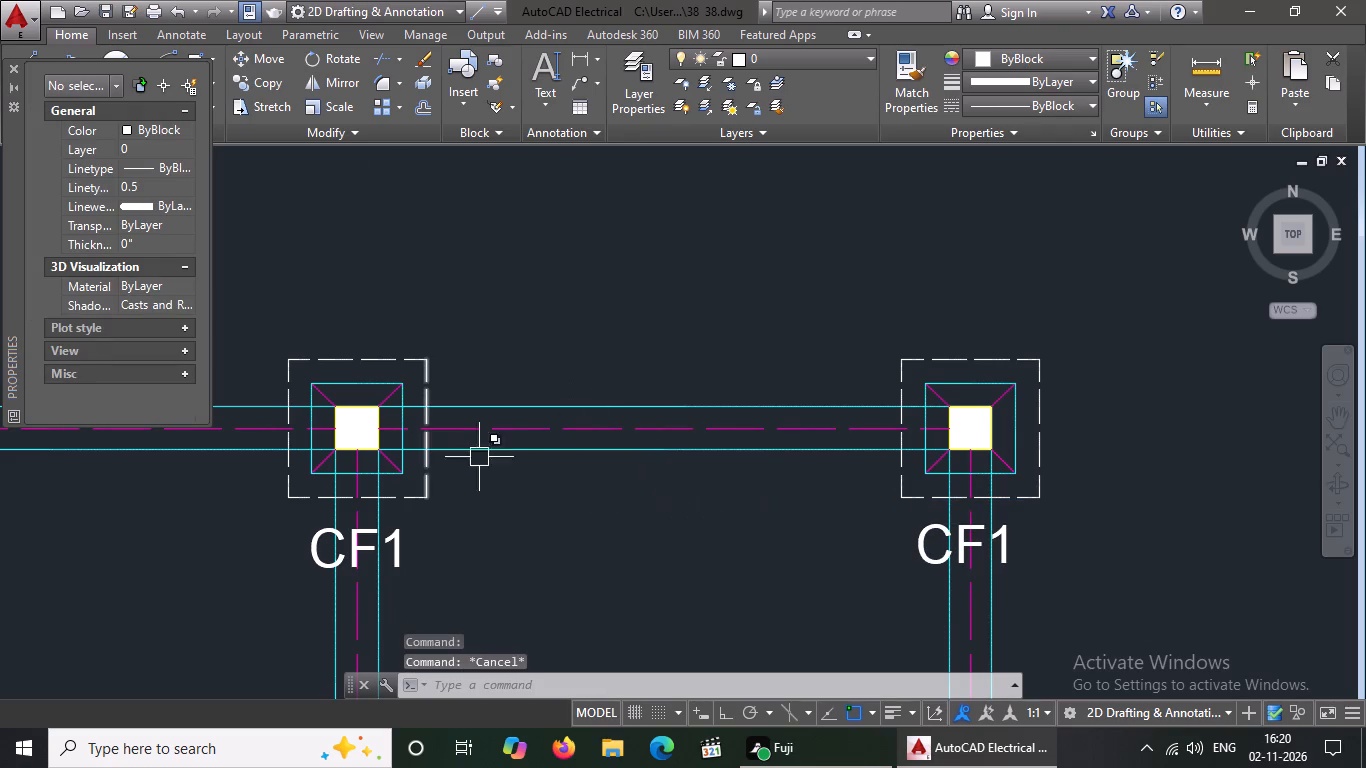
Recheck the linetype scale of the left, right and bottom dashed outline lines around the top-right CF1 footing.
click(904, 387)
click(1030, 410)
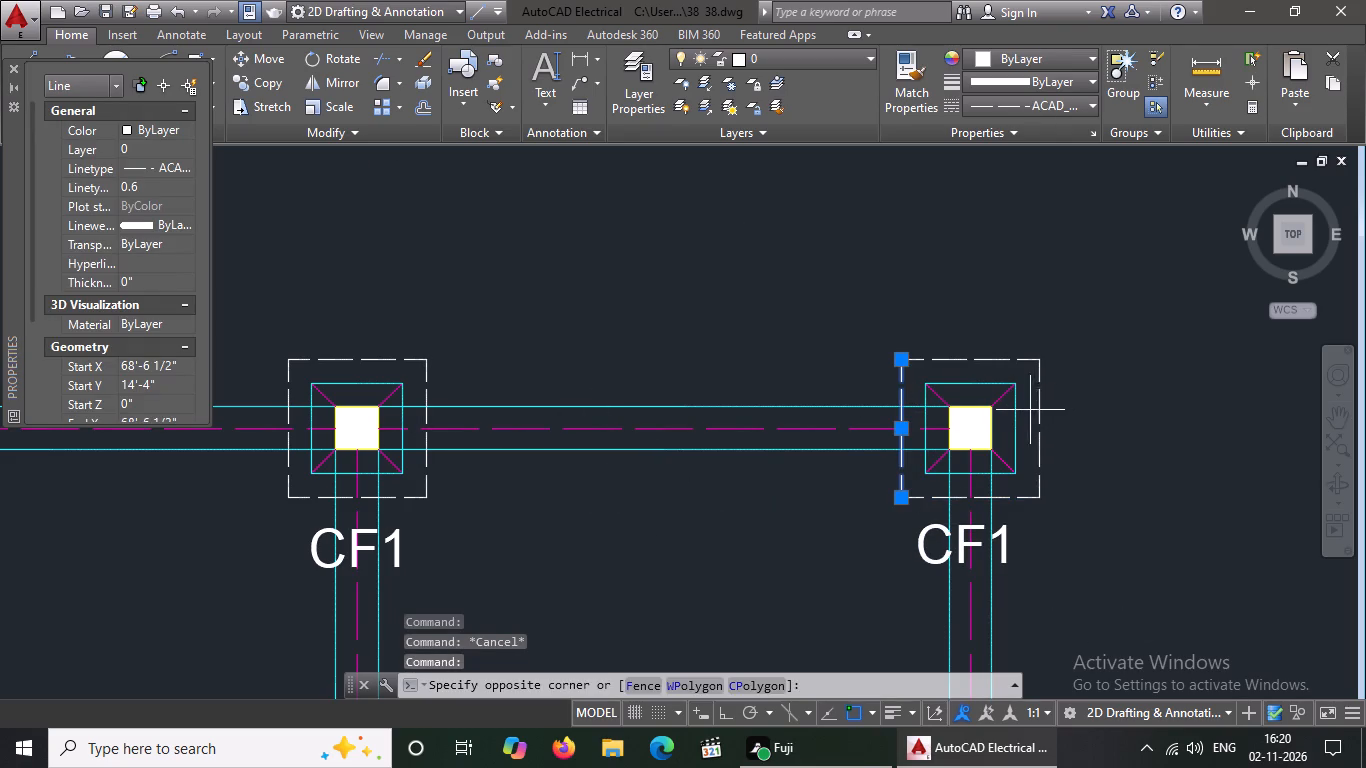
click(1046, 405)
click(1043, 407)
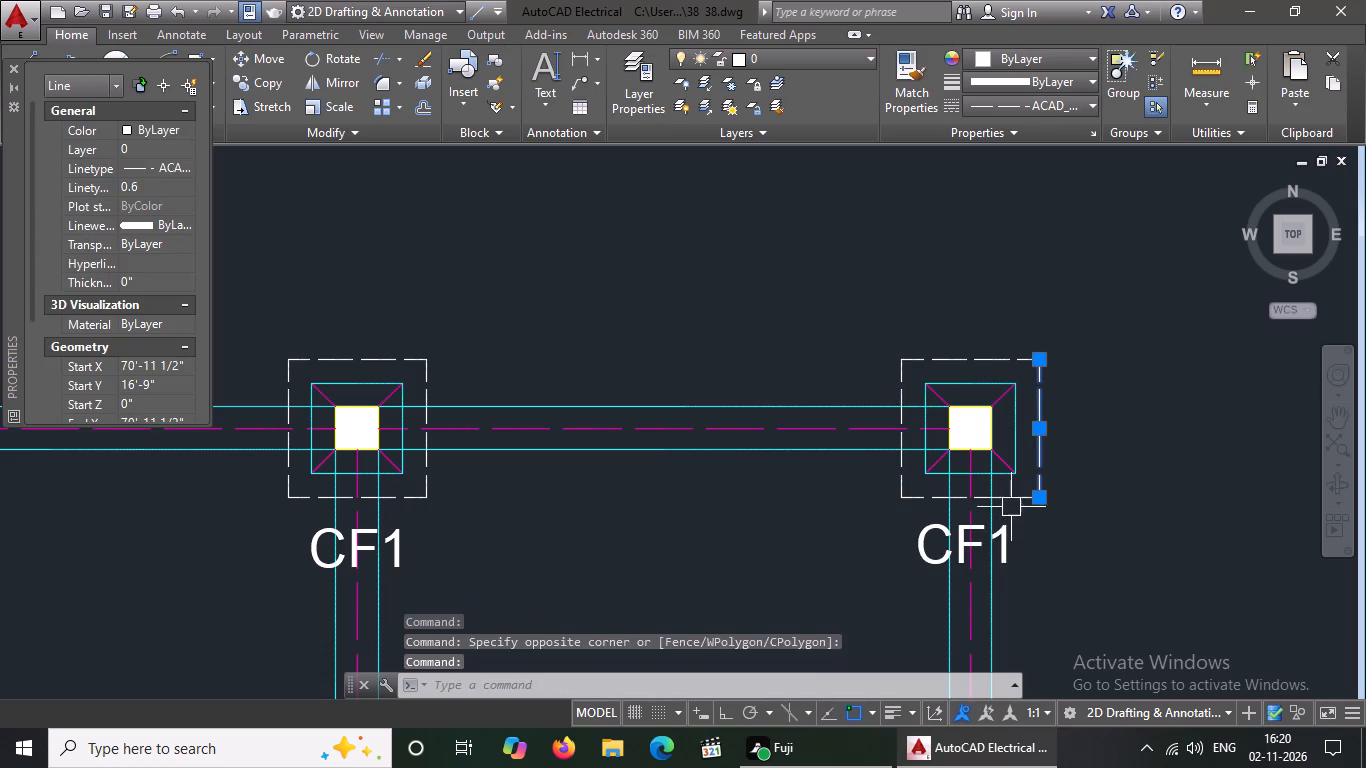
click(1013, 501)
scroll(869, 426, down, 2)
key(Escape)
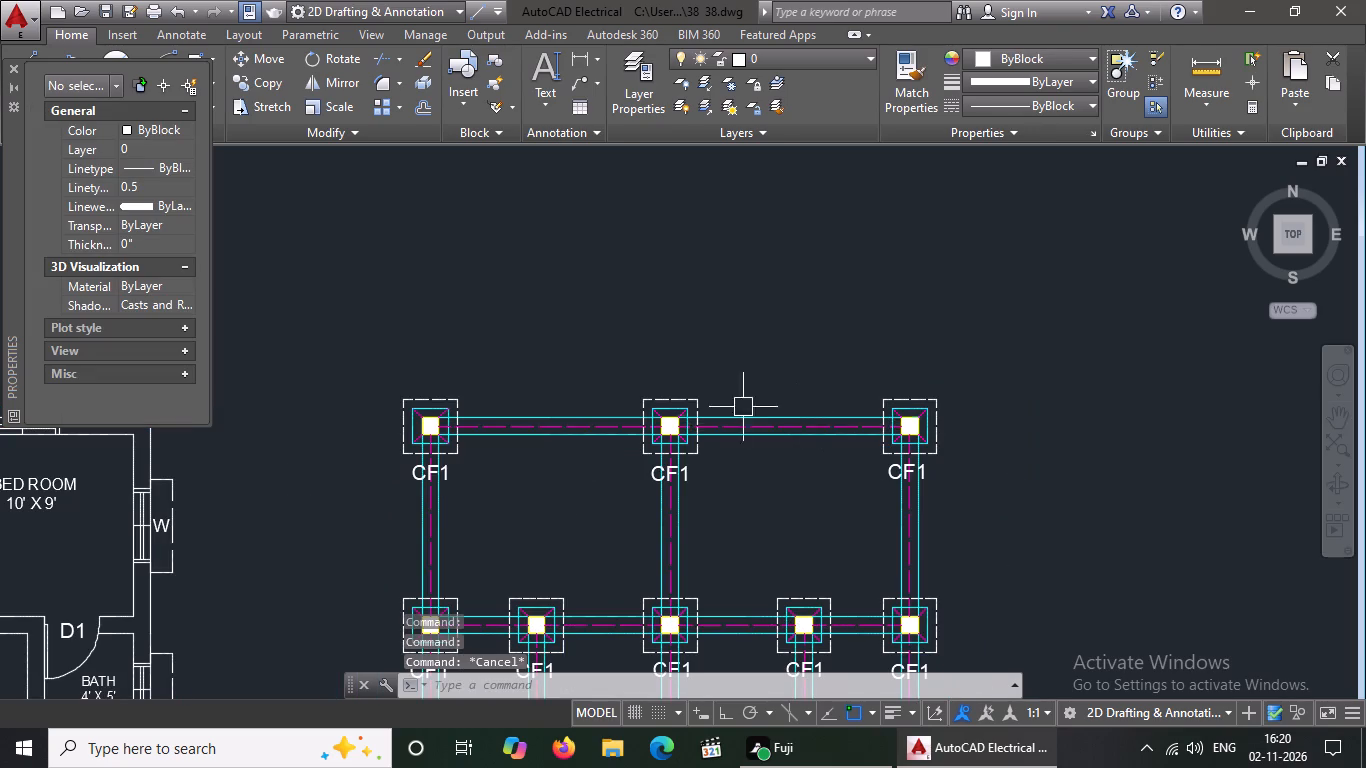
Set the linetype scale of the top dashed outline line around the second row's leftmost CF1 footing to 0.6.
scroll(704, 396, down, 2)
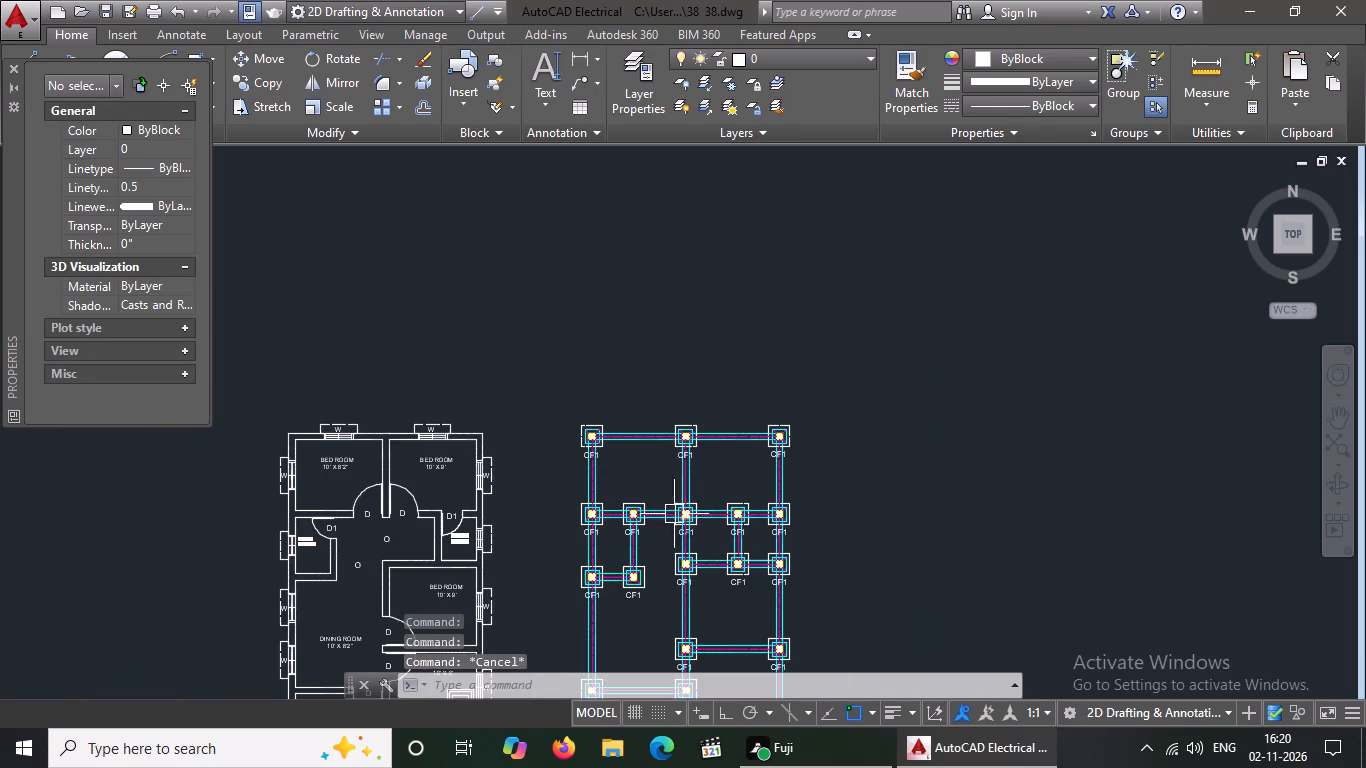
scroll(629, 537, up, 3)
scroll(473, 415, up, 2)
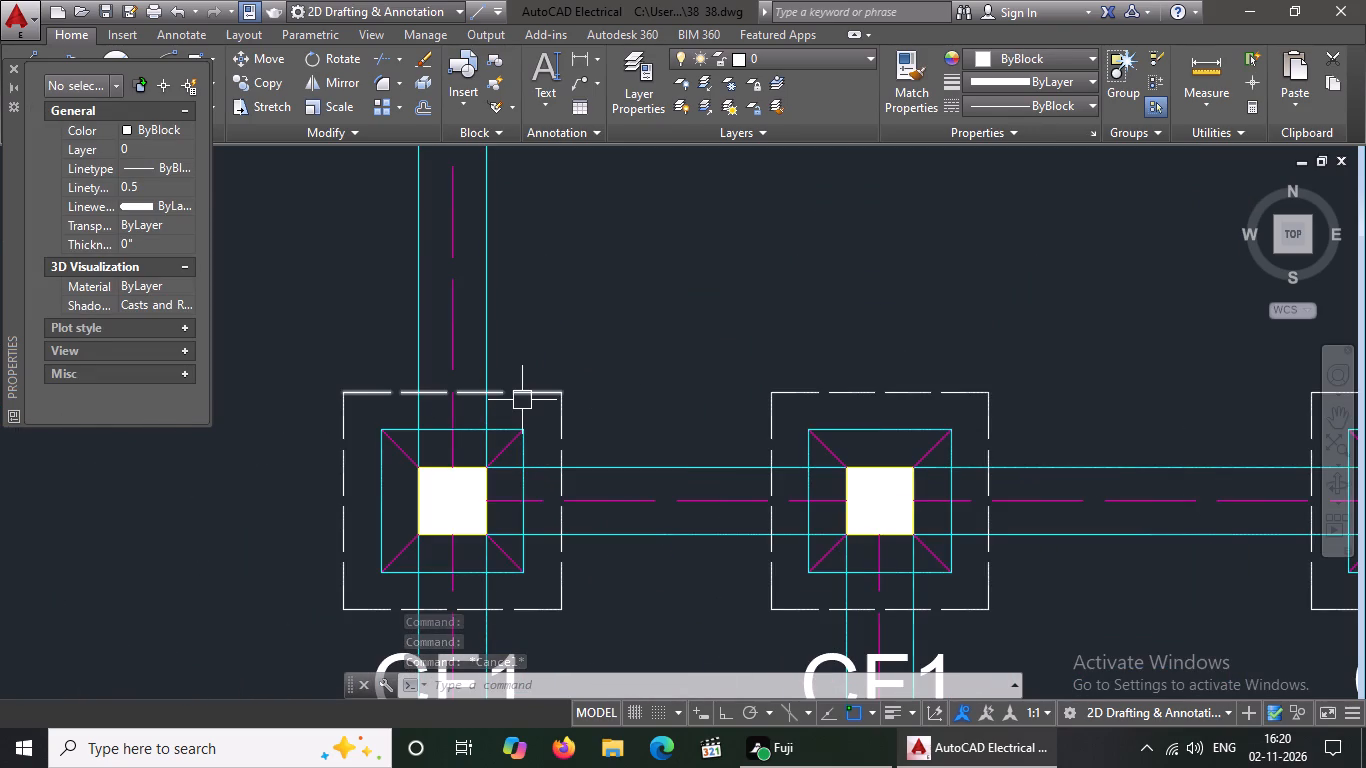
click(522, 400)
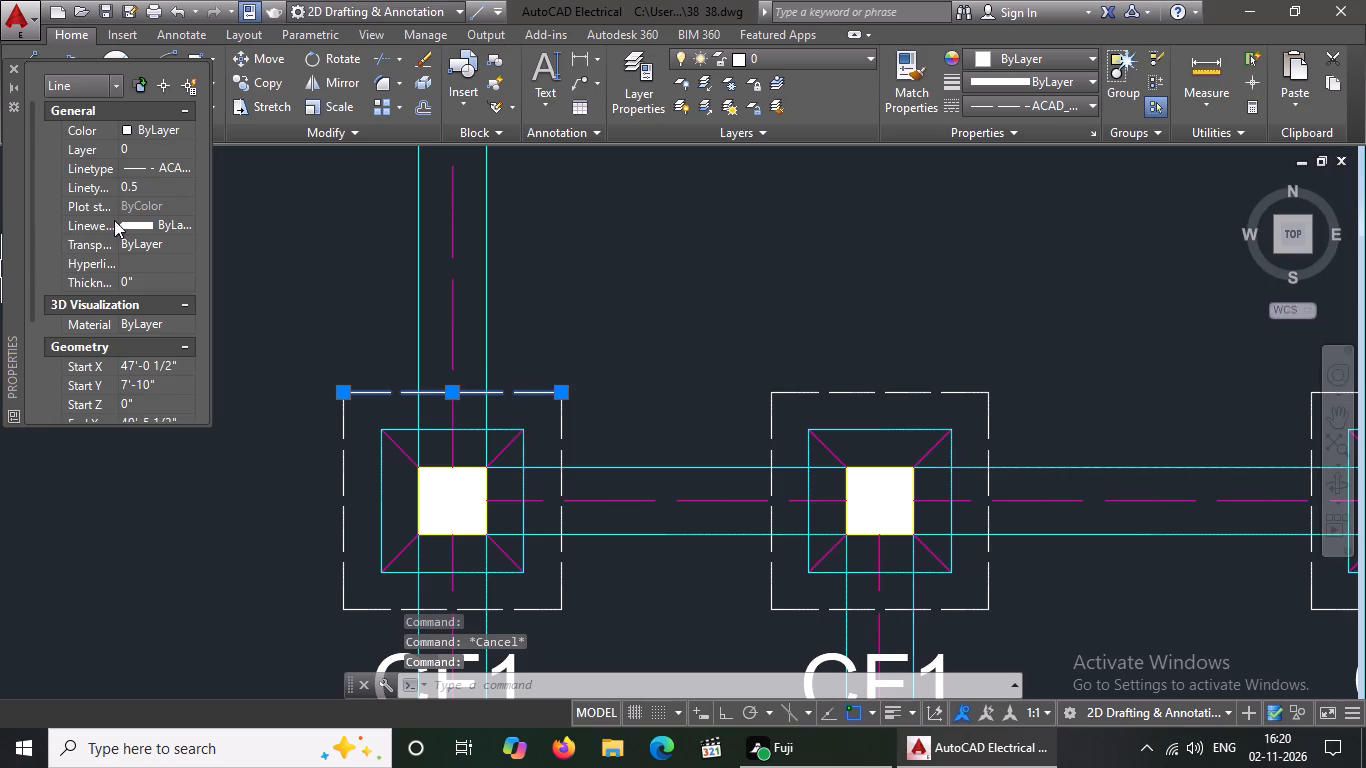
click(168, 178)
click(168, 180)
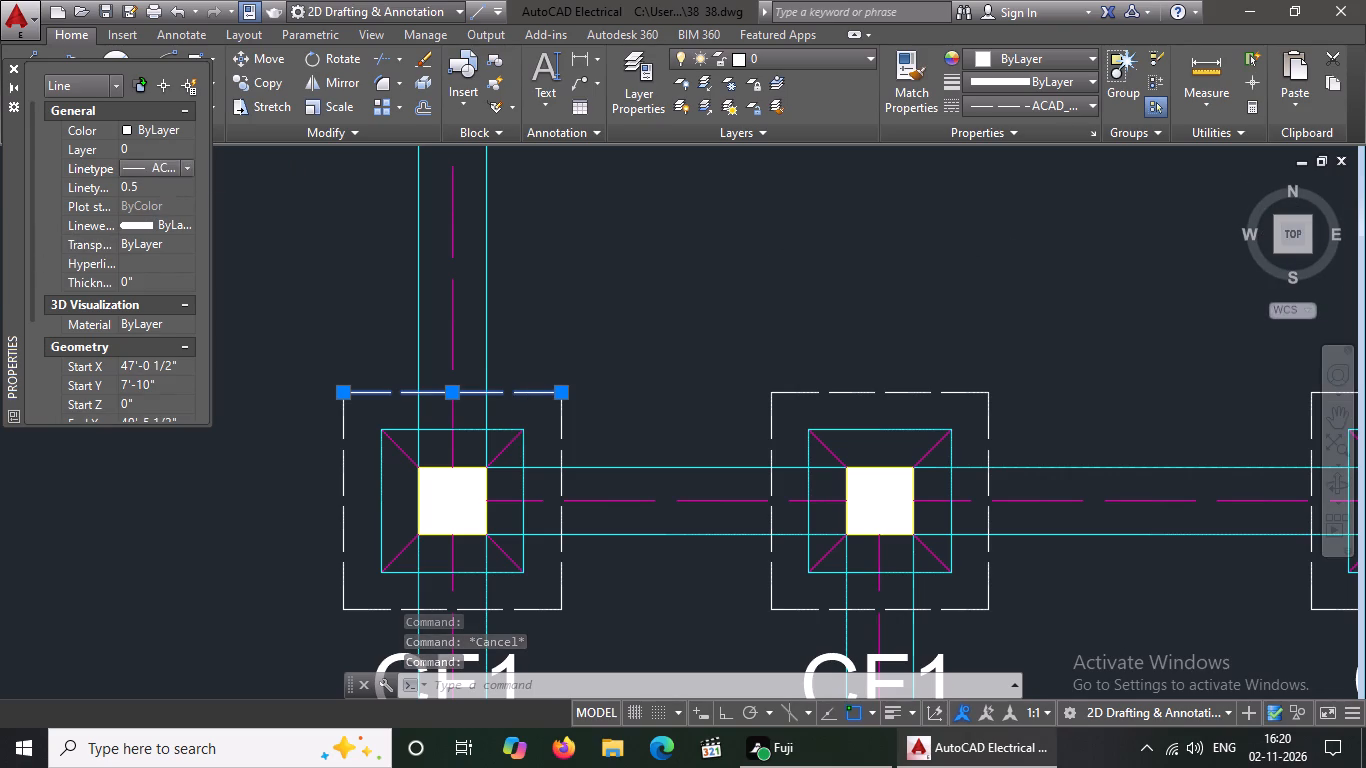
key(BackSpace)
key(BackSpace)
text(0.6)
key(Return)
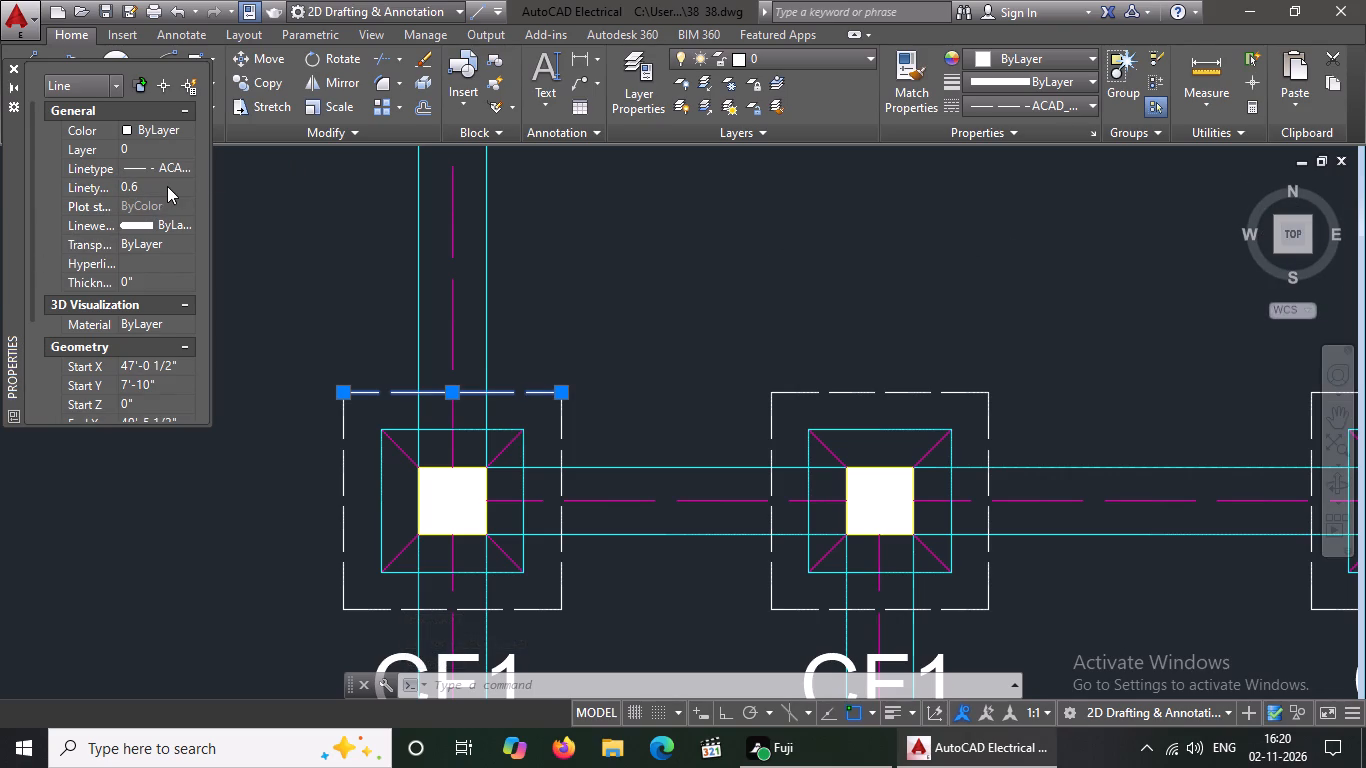
key(Escape)
Set the linetype scale of the left dashed outline line around the second row's leftmost CF1 footing to 0.6.
click(346, 437)
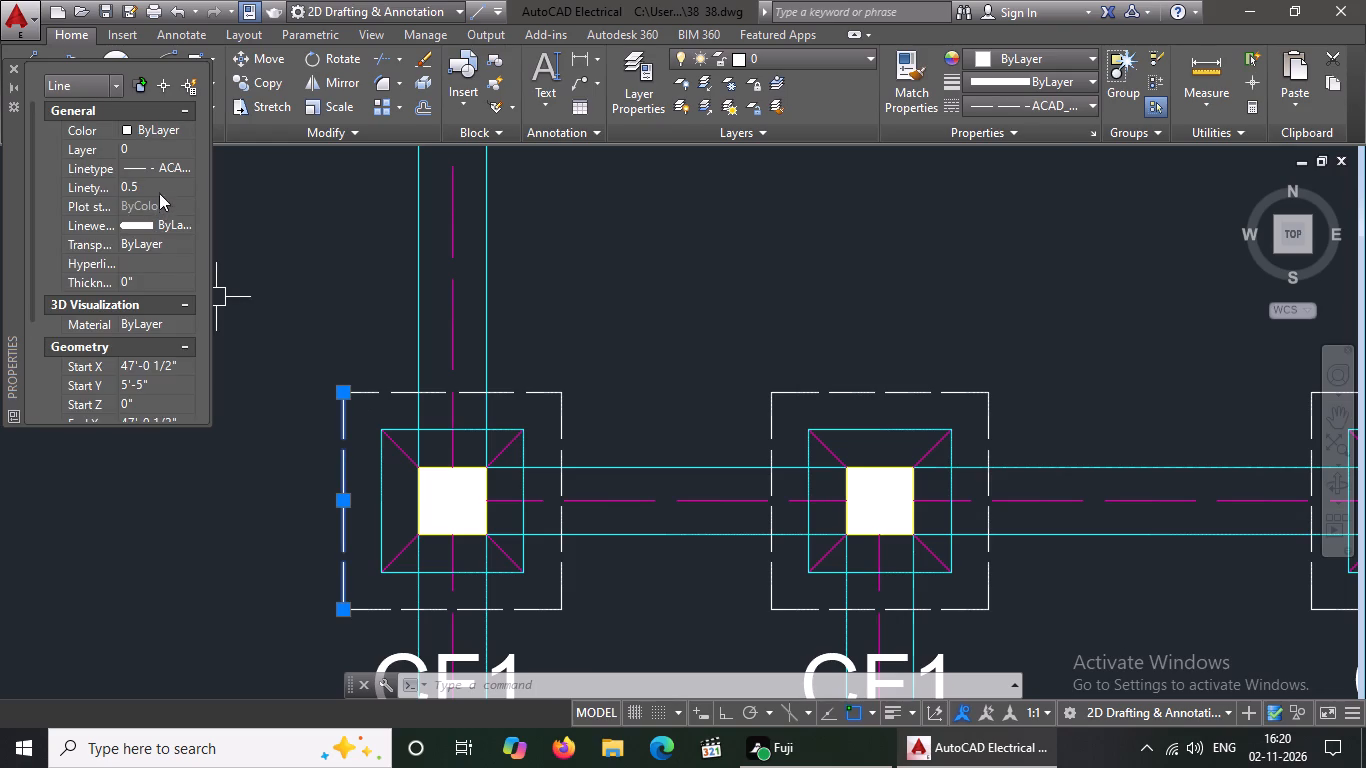
click(161, 189)
key(BackSpace)
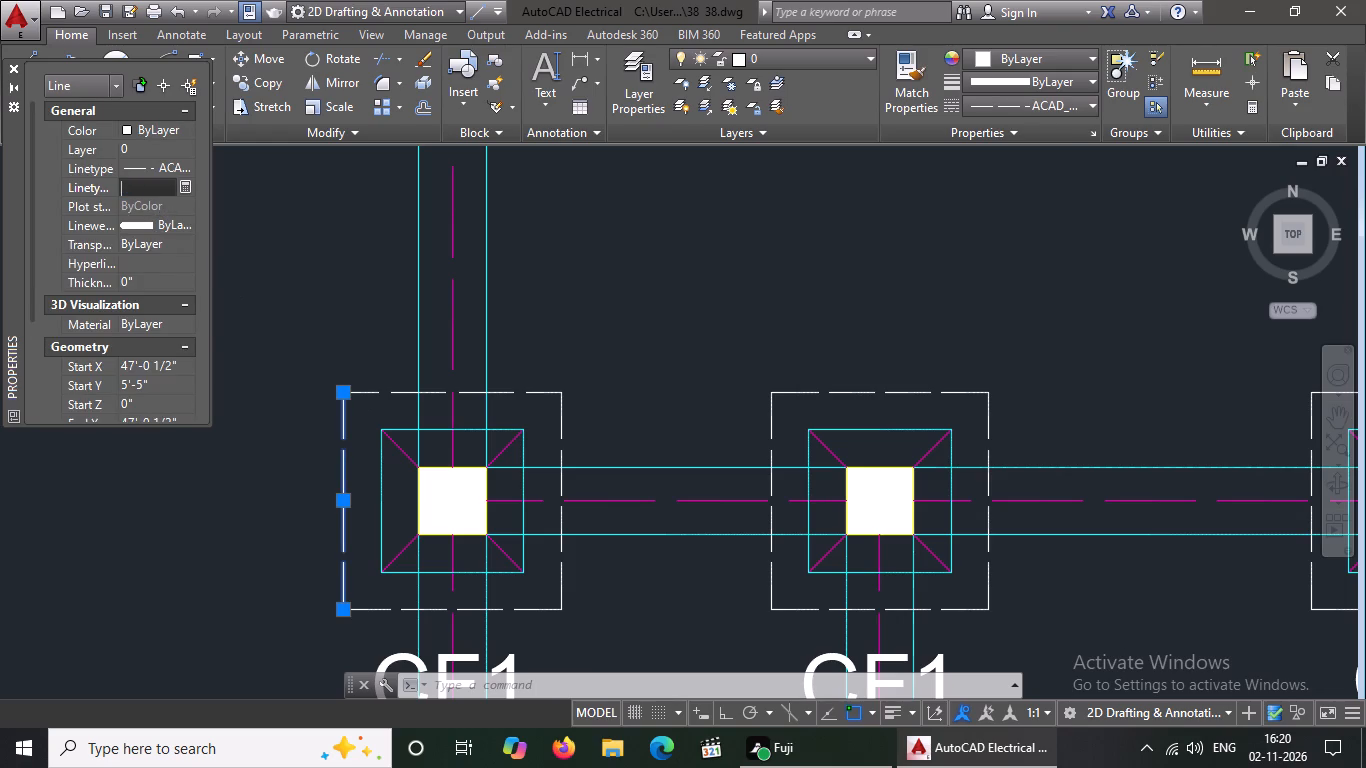
key(BackSpace)
text(0.6)
key(Return)
key(Escape)
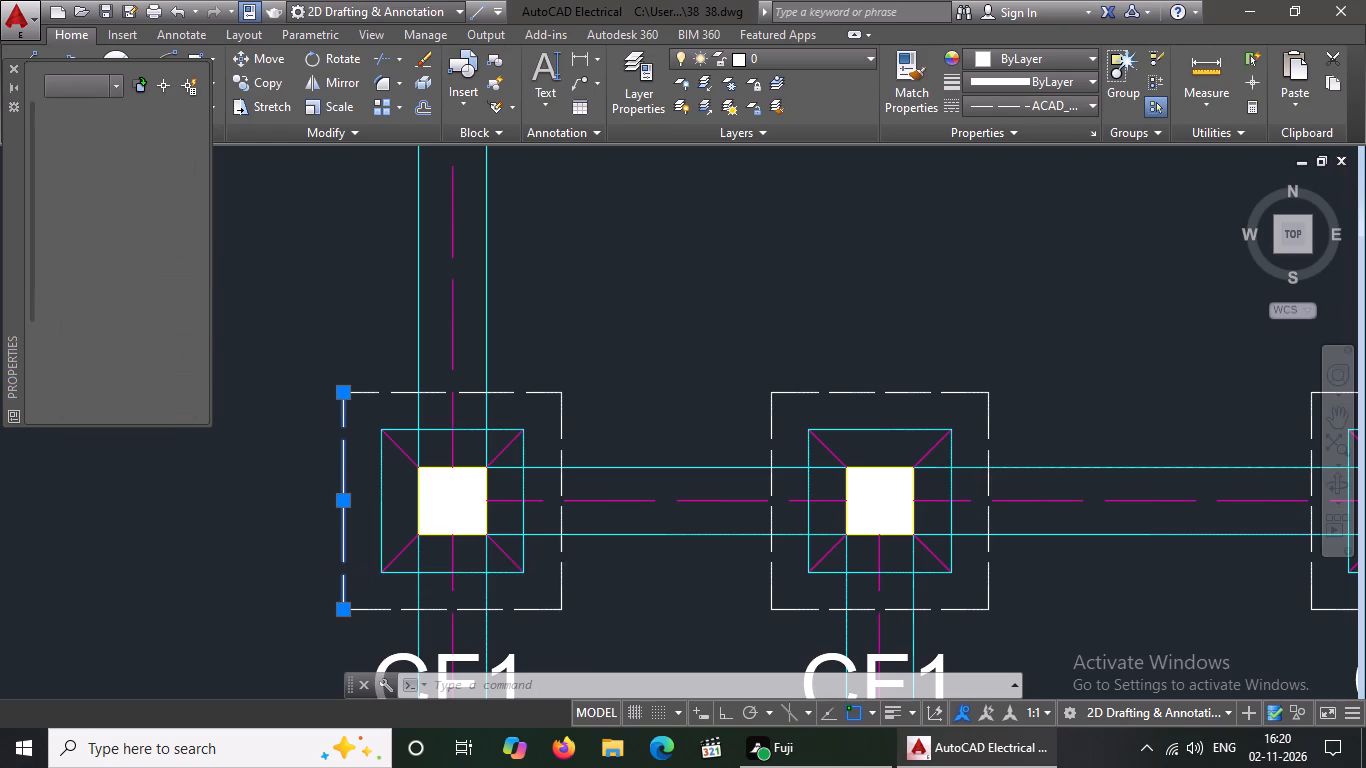
Set the linetype scale of the right dashed outline line around the second row's leftmost CF1 footing to 0.6.
click(561, 435)
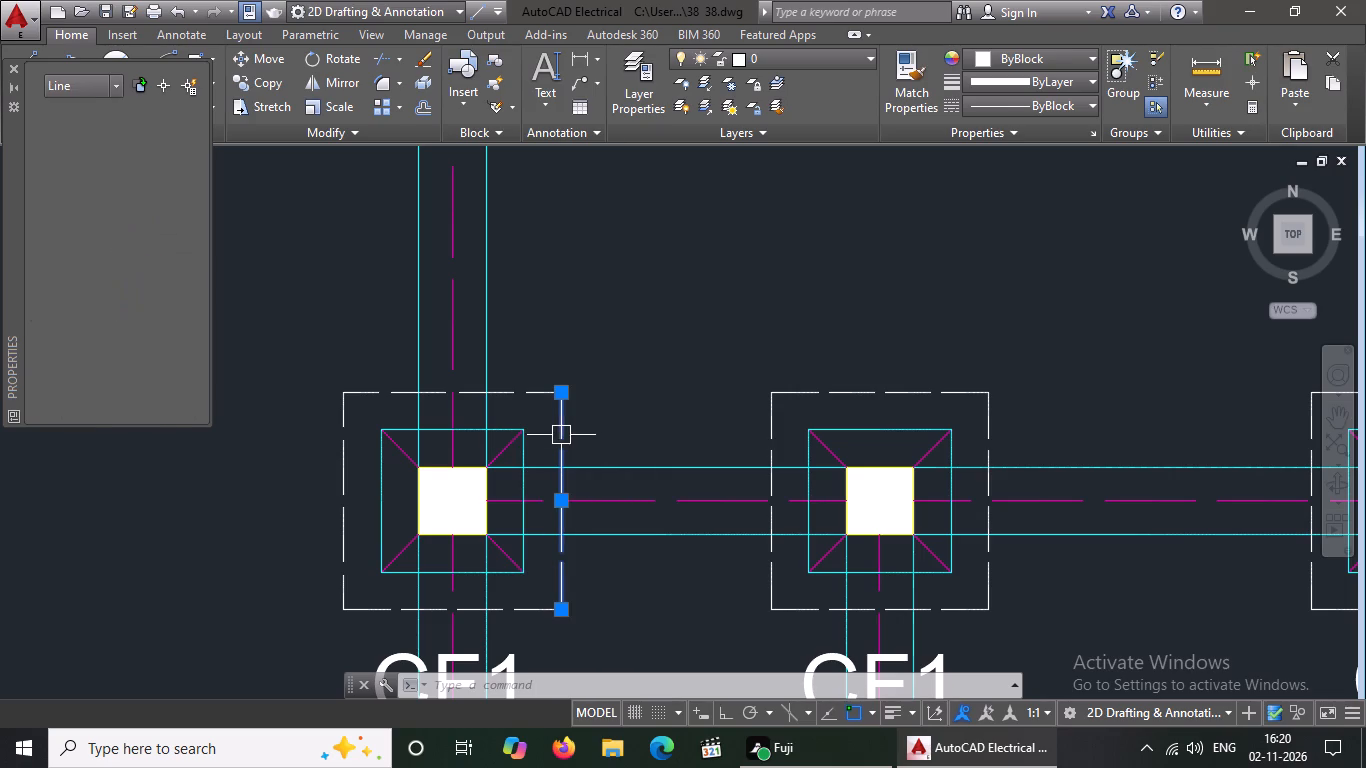
click(144, 190)
key(BackSpace)
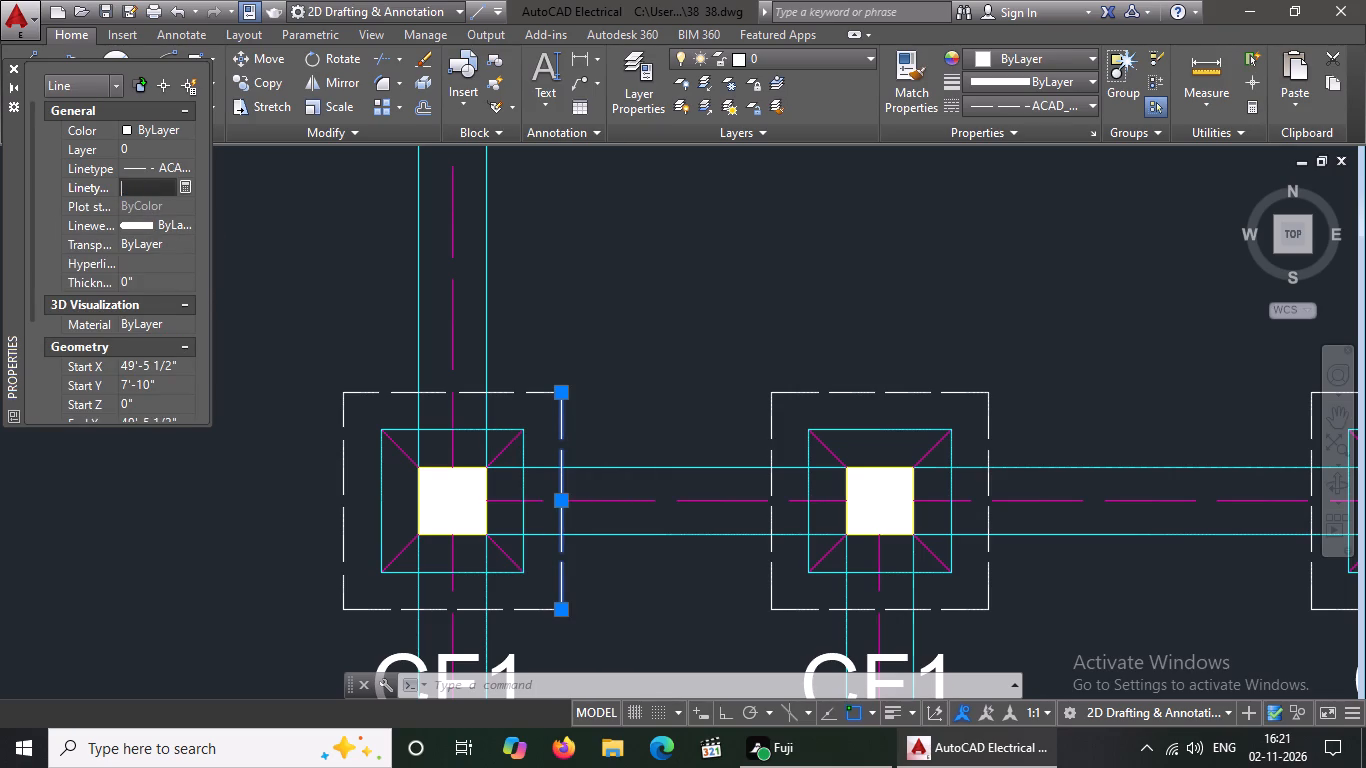
key(BackSpace)
text(0.6)
key(Return)
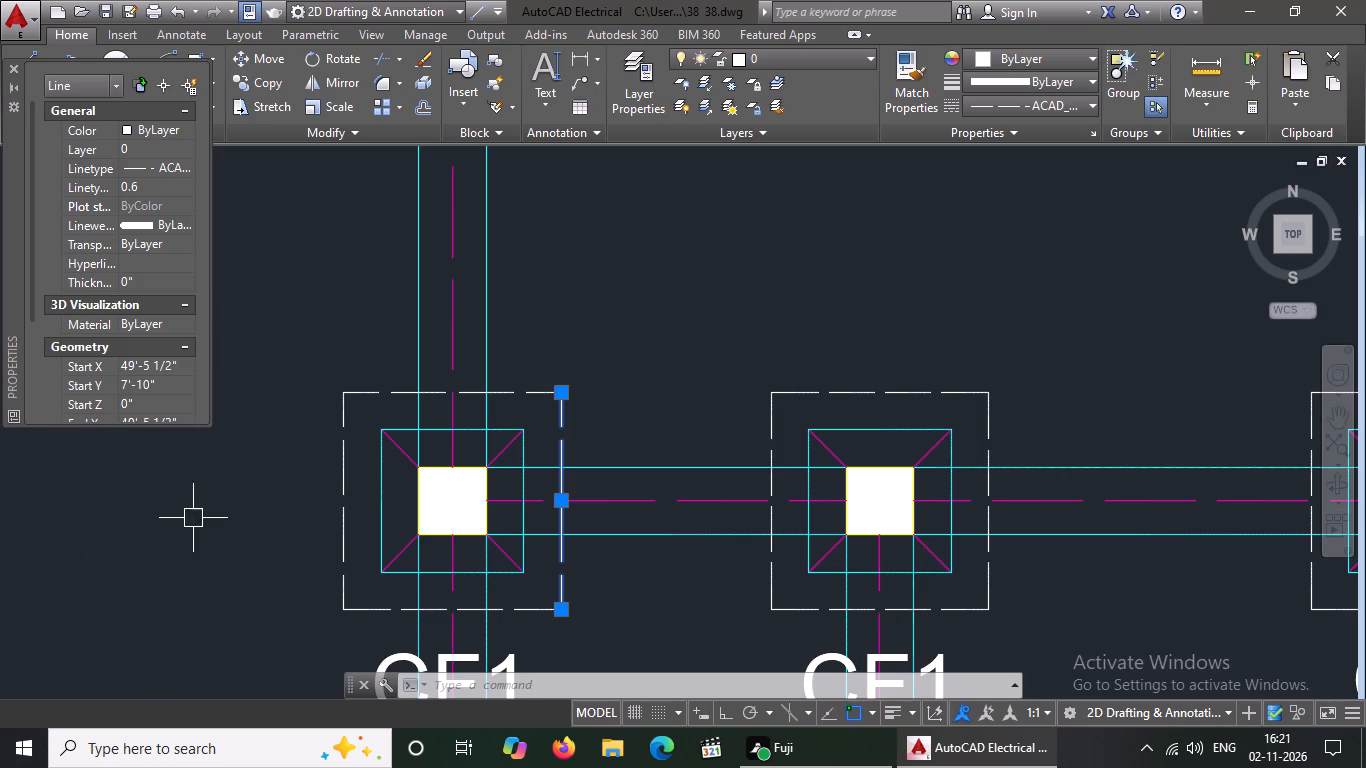
key(Escape)
Check the linetype scale of the dashed outline lines around the second row's leftmost CF1 footing.
click(527, 607)
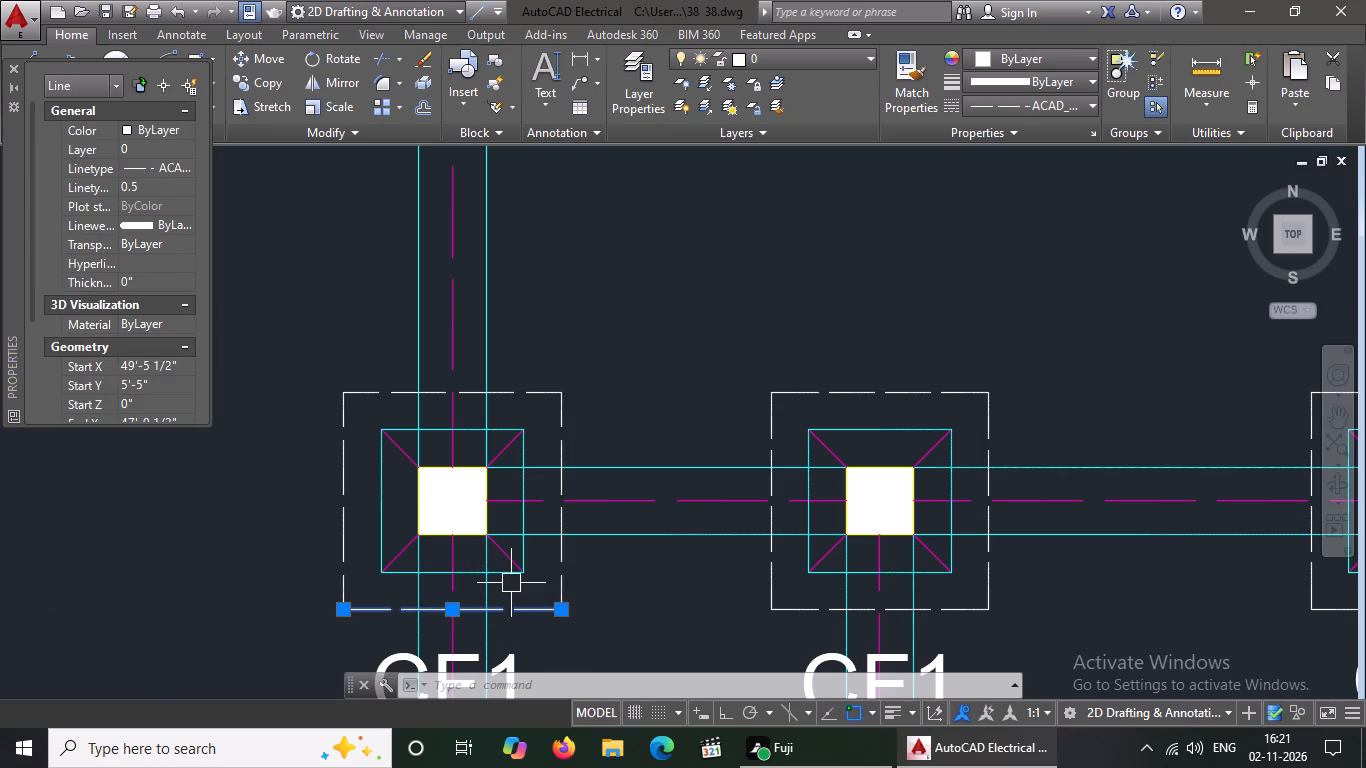
key(Escape)
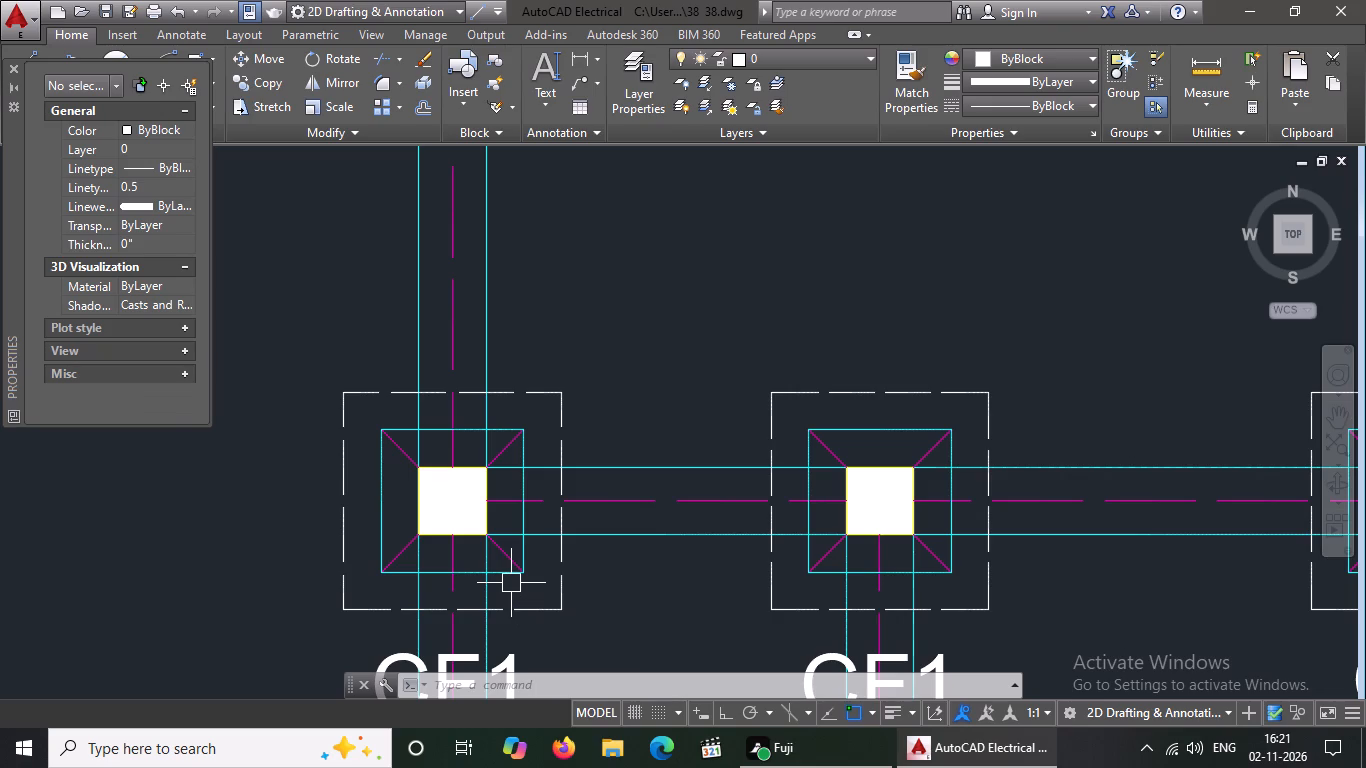
click(338, 477)
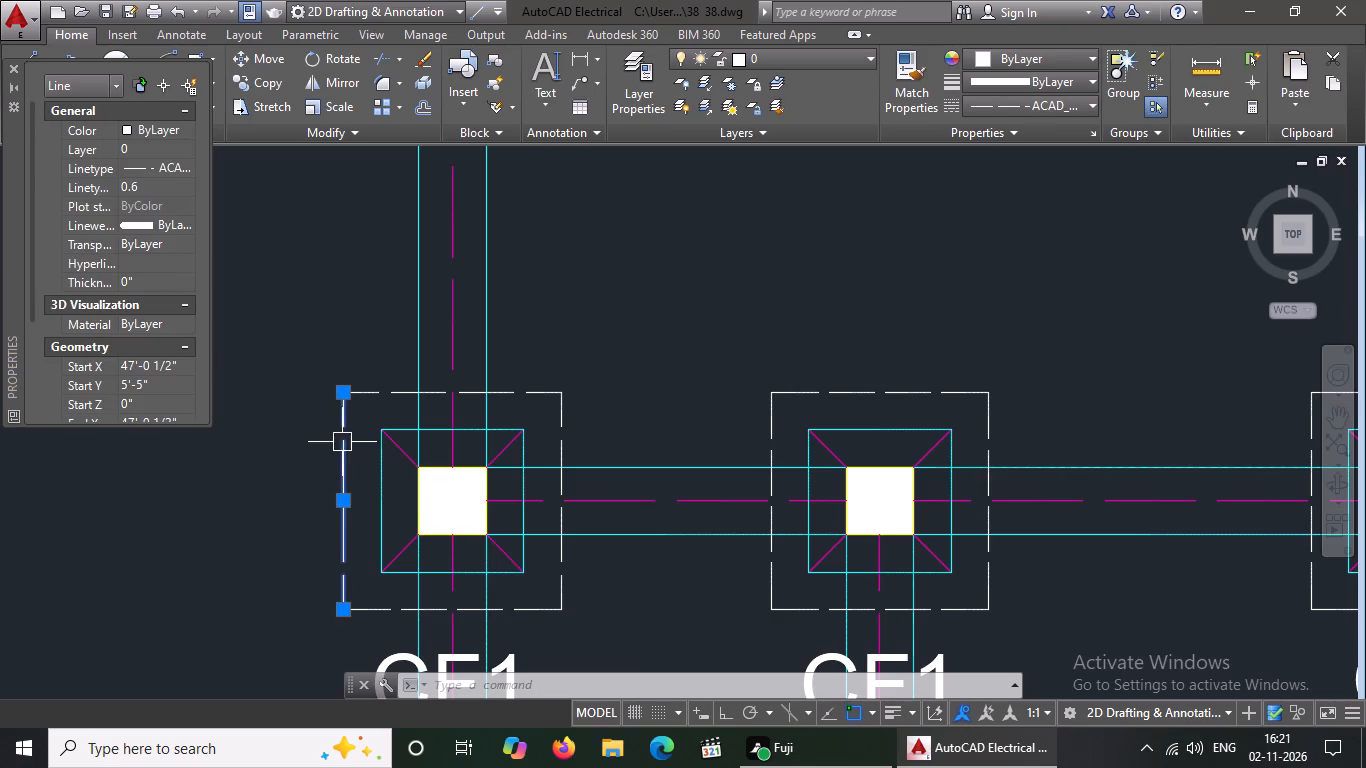
click(559, 431)
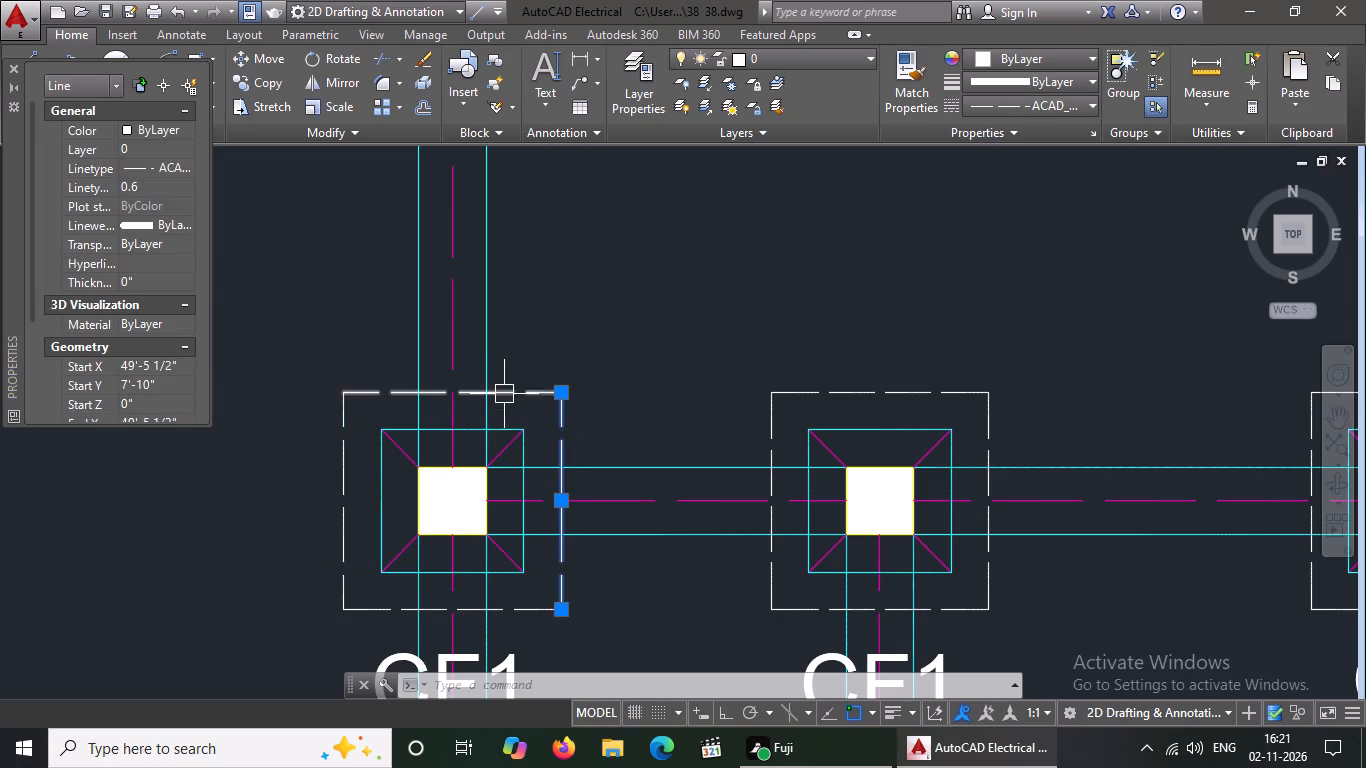
click(512, 387)
Set the linetype scale of the bottom dashed outline line around the second row's leftmost CF1 footing to 0.6.
click(517, 608)
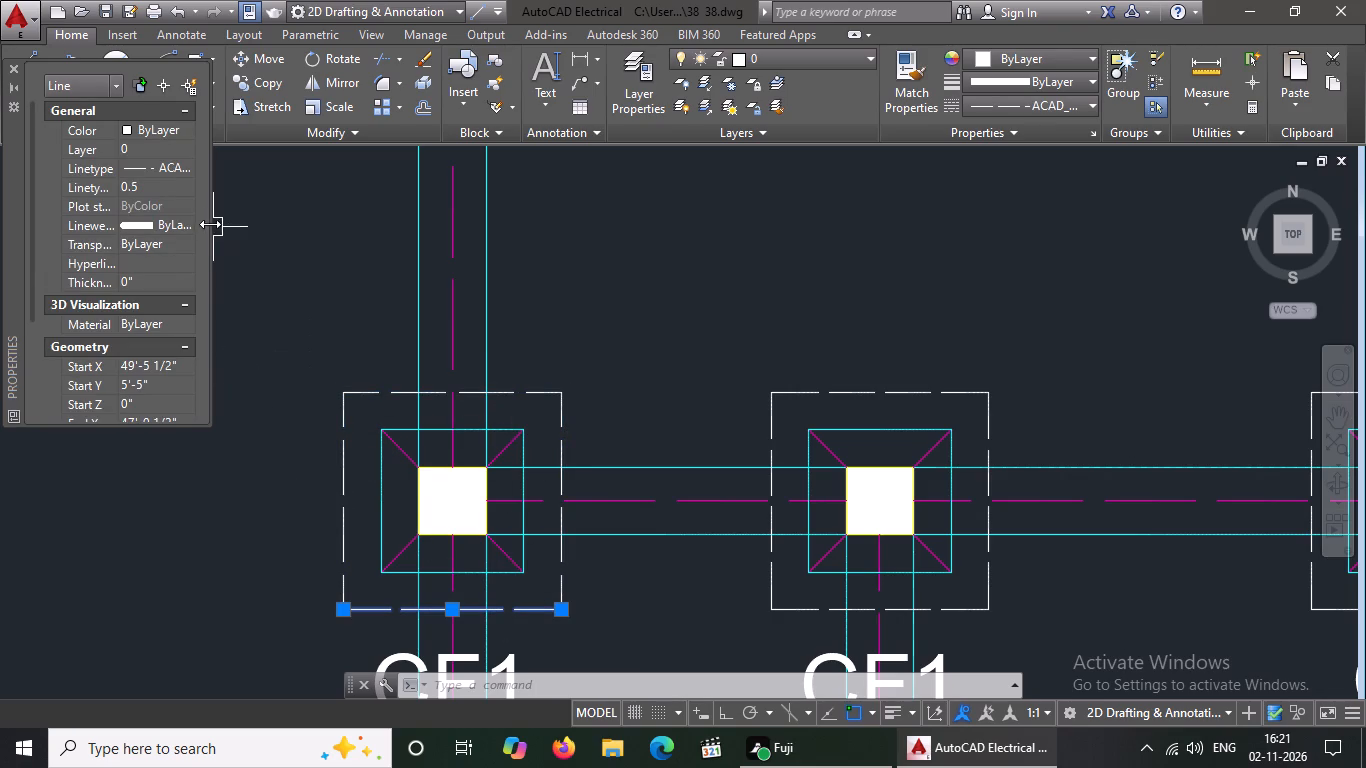
click(164, 185)
key(BackSpace)
key(BackSpace)
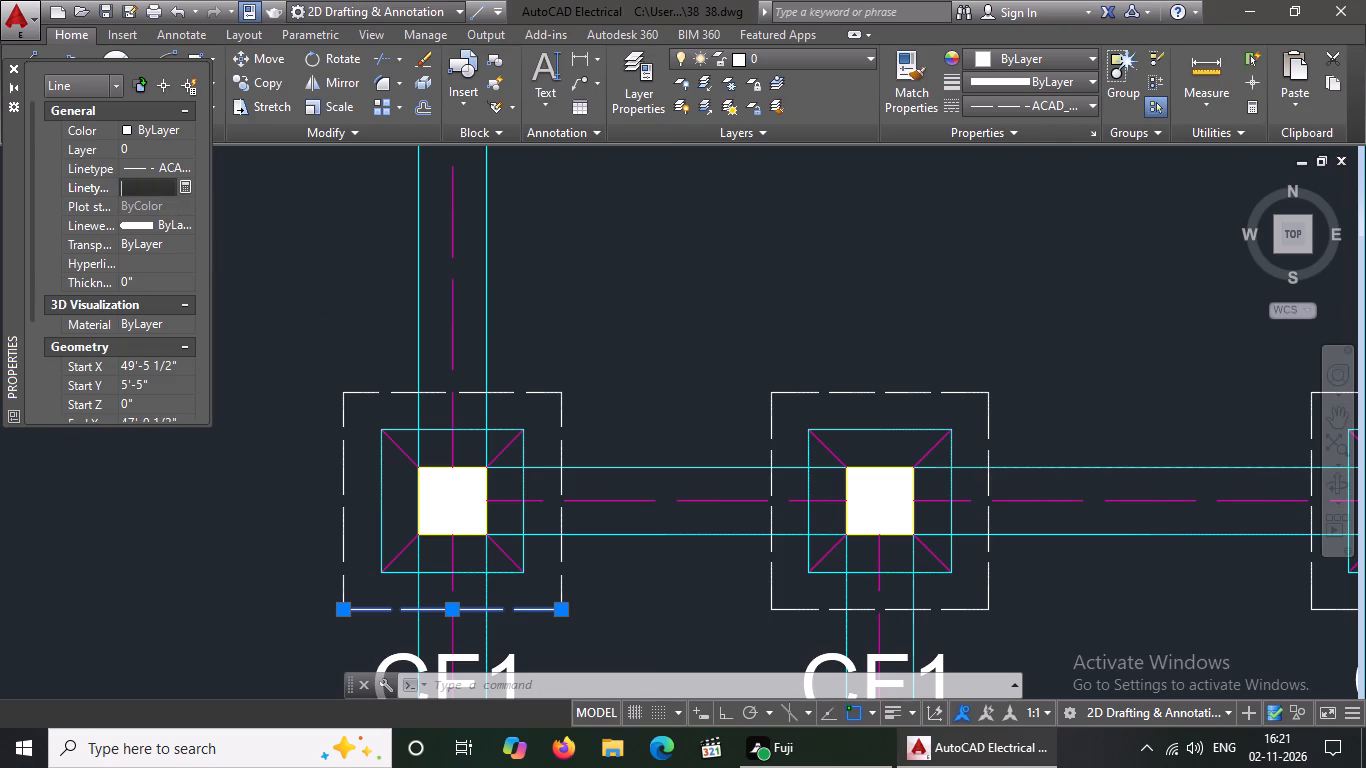
key(0)
text(.6)
key(Return)
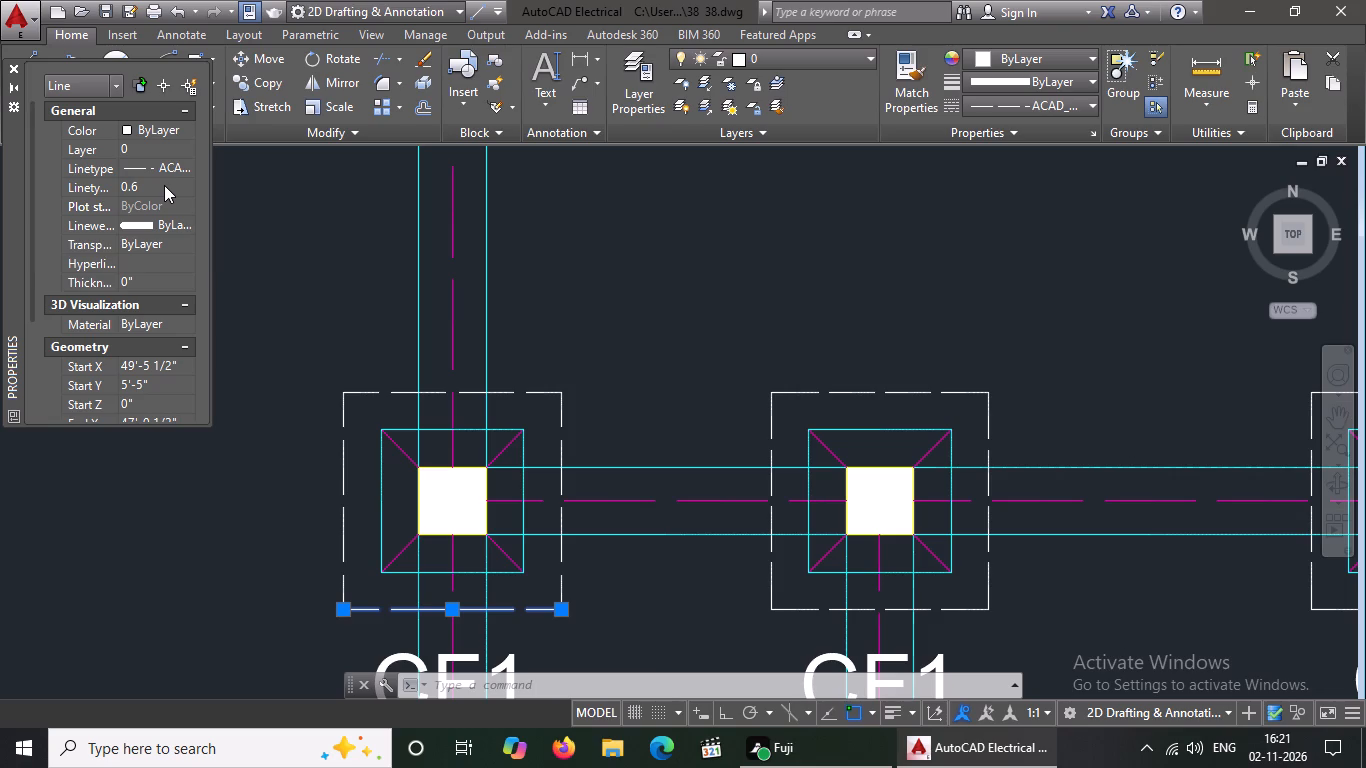
key(Escape)
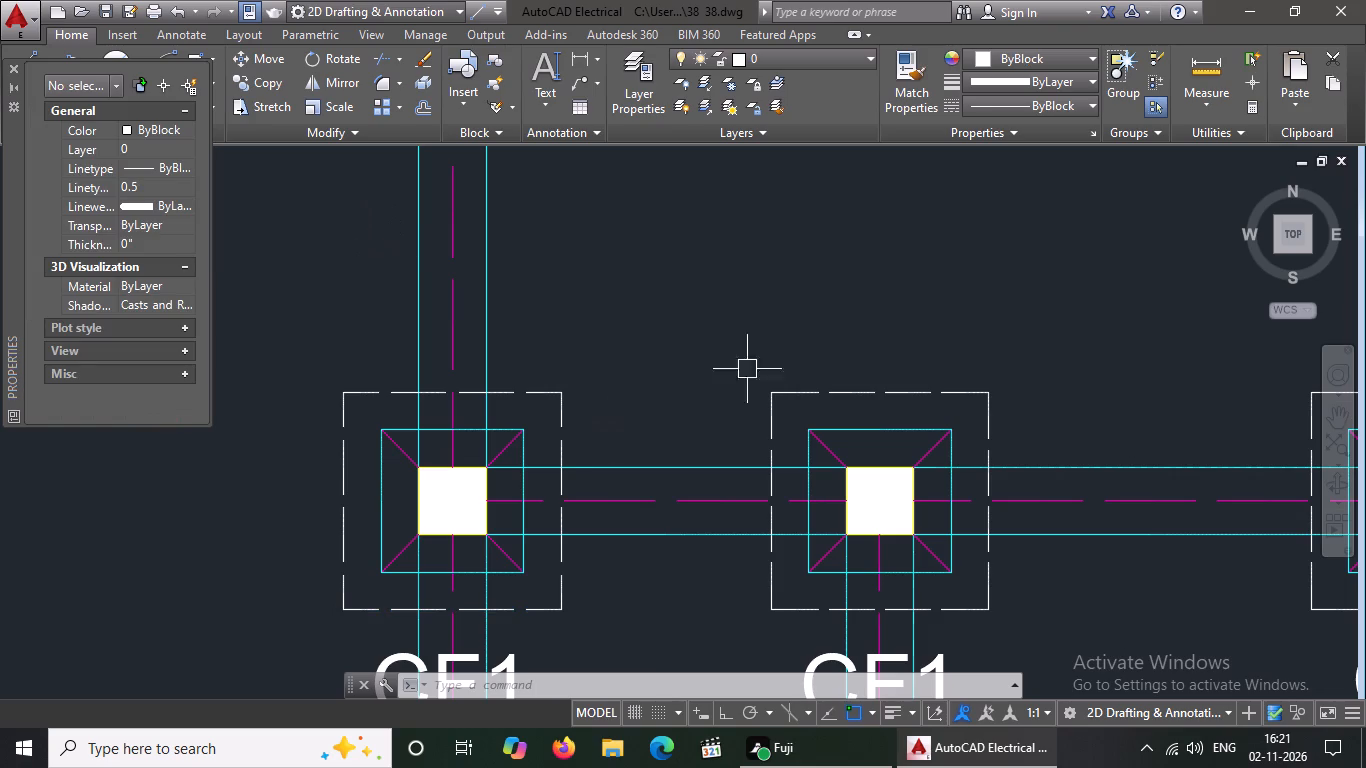
Set the linetype scale of the top dashed outline line around the second row's second CF1 footing to 0.6.
click(943, 393)
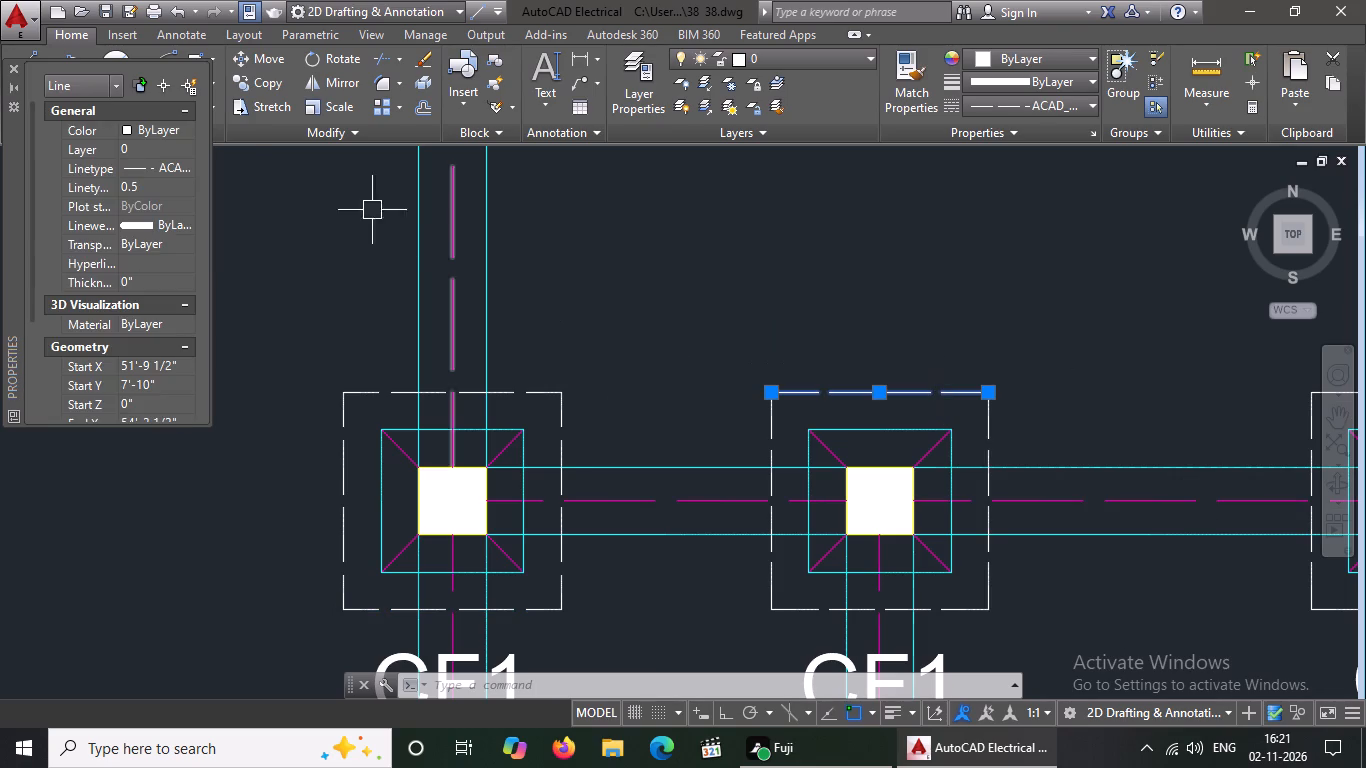
click(169, 179)
key(BackSpace)
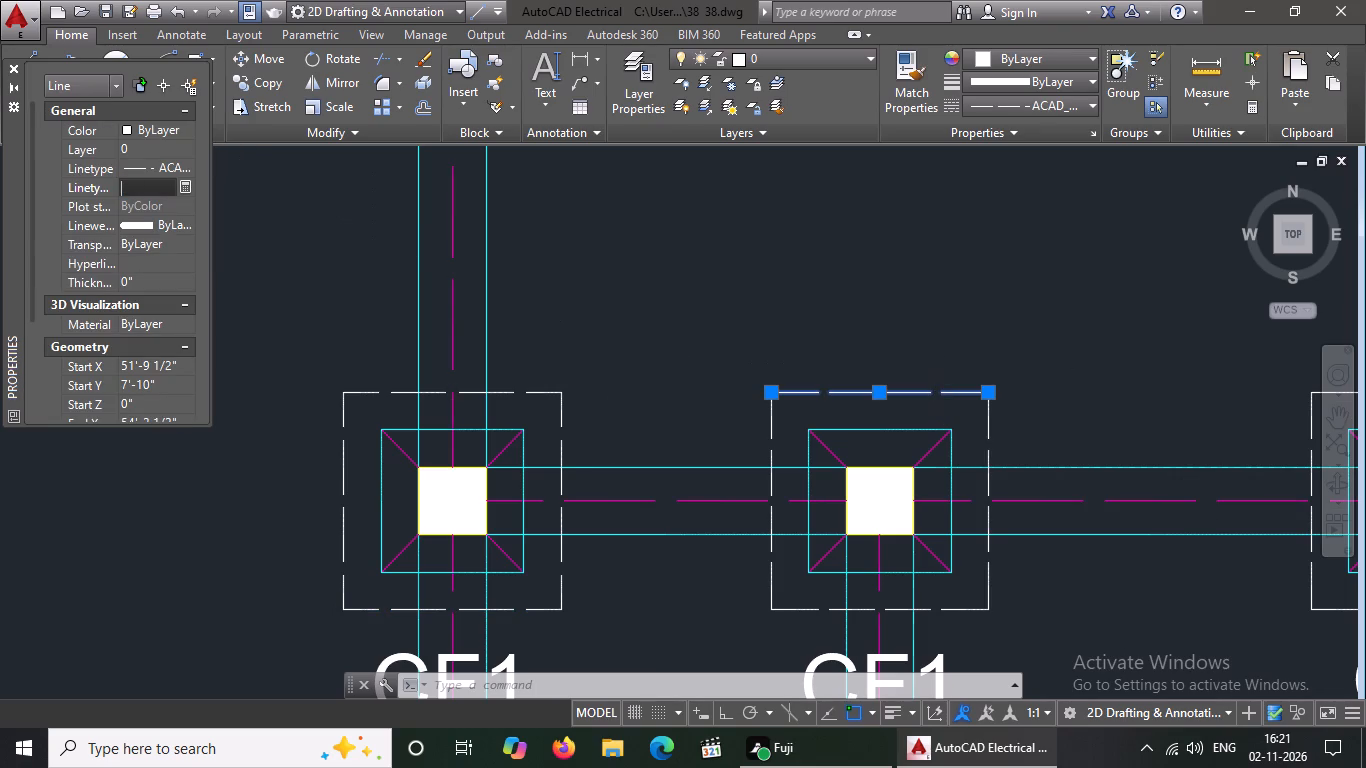
key(BackSpace)
text(0.6)
key(Return)
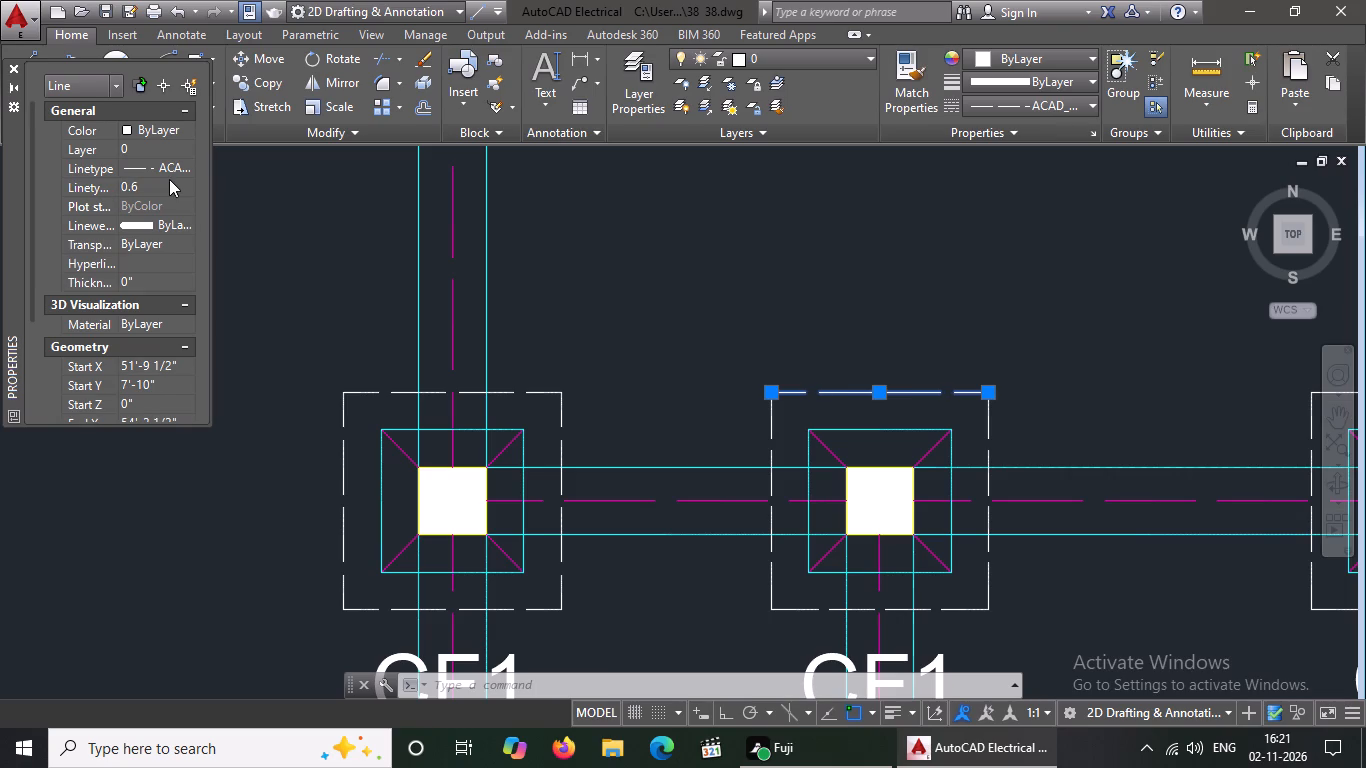
key(Escape)
Set the linetype scale of the left dashed outline line around the second row's second CF1 footing to 0.6.
click(772, 442)
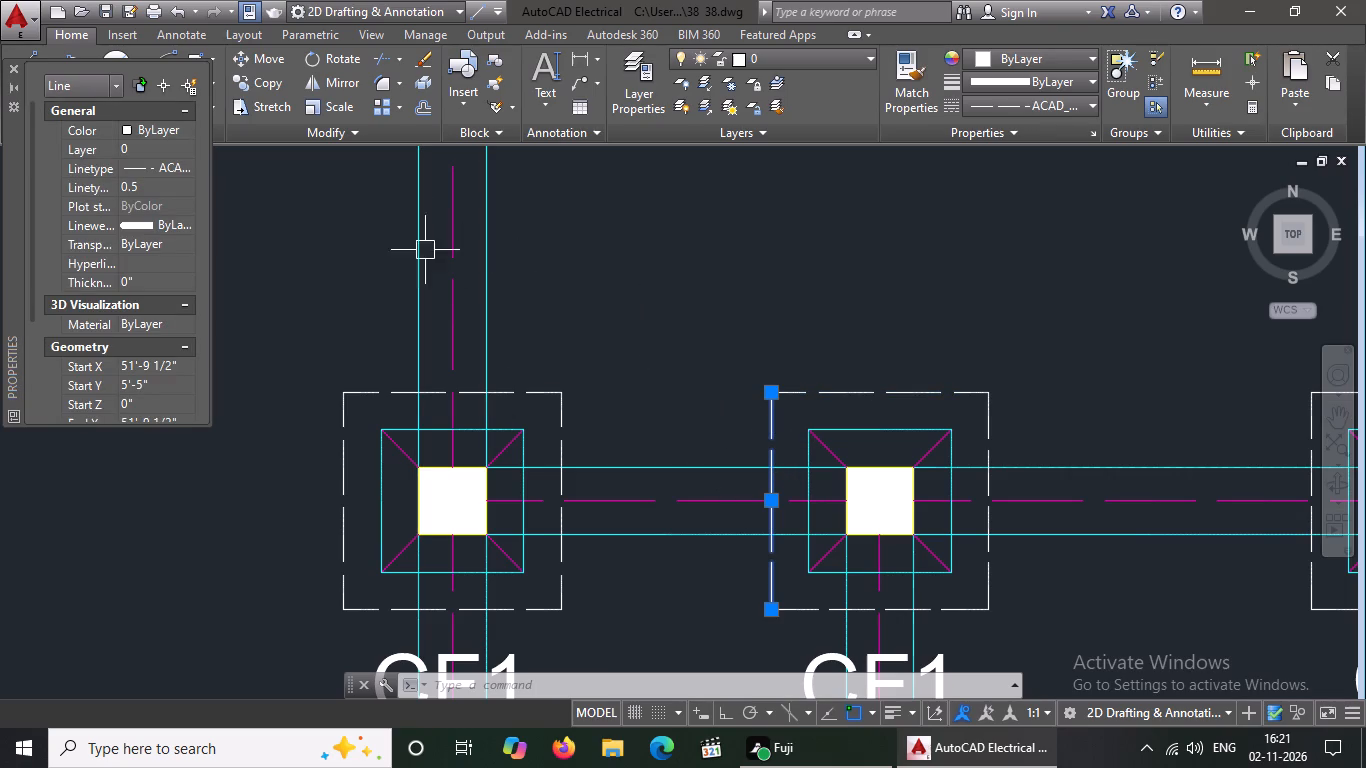
click(140, 181)
key(BackSpace)
key(BackSpace)
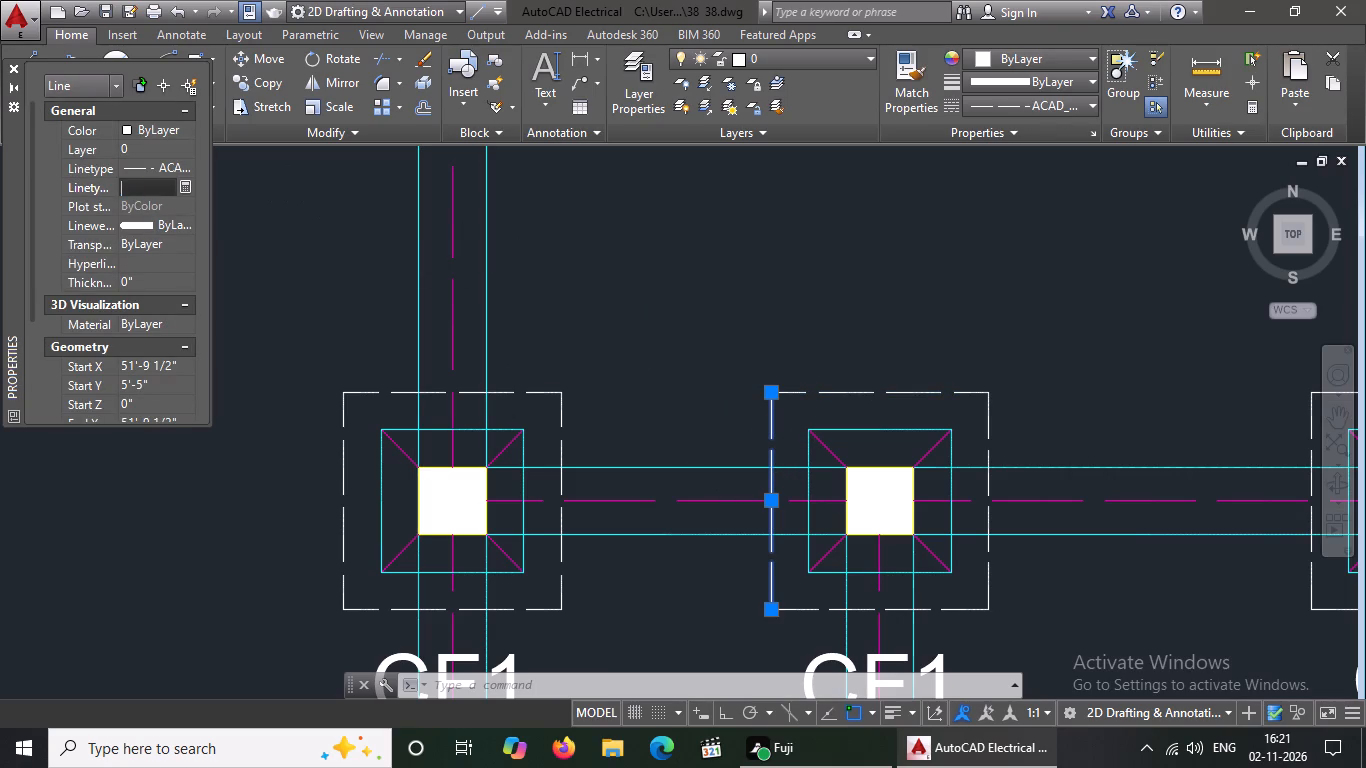
text(0.6)
key(Return)
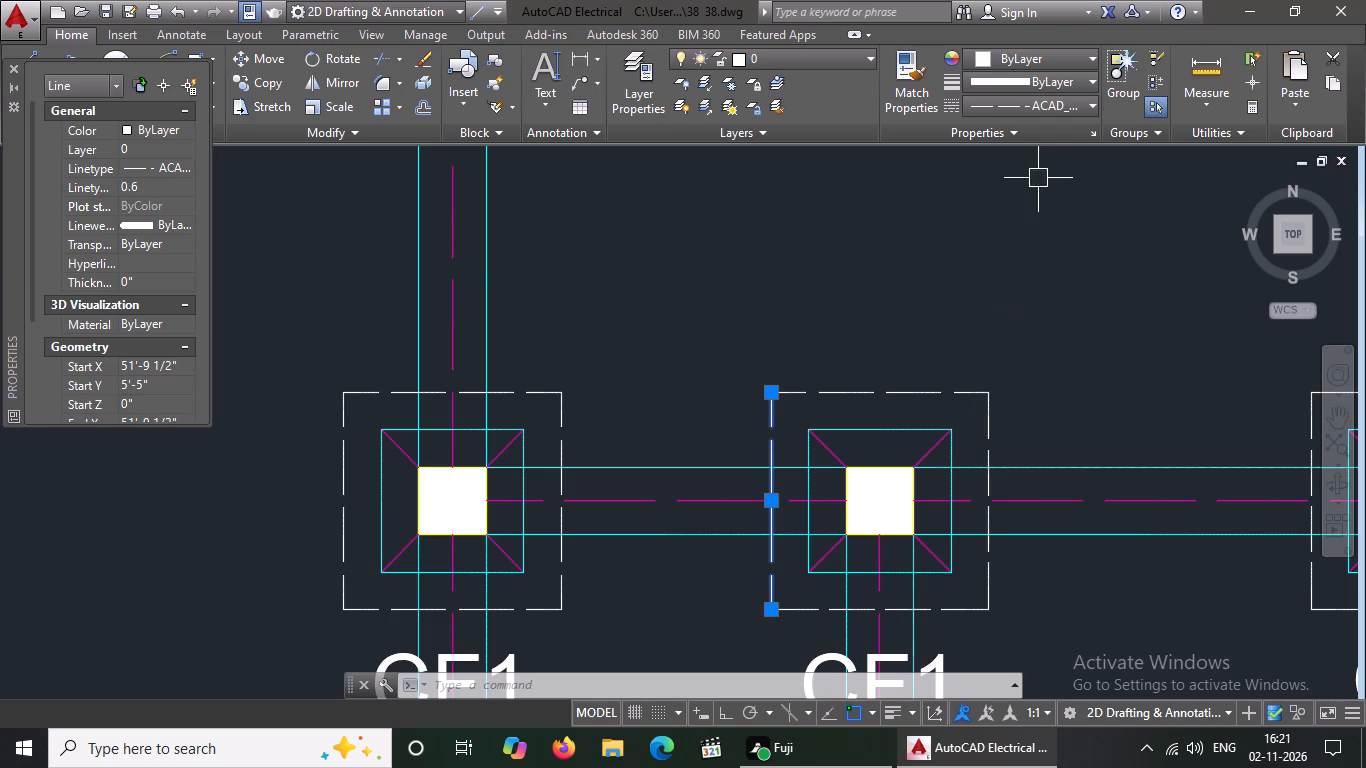
key(Escape)
Set the linetype scale of the right dashed outline line around the second row's second CF1 footing to 0.6.
click(991, 411)
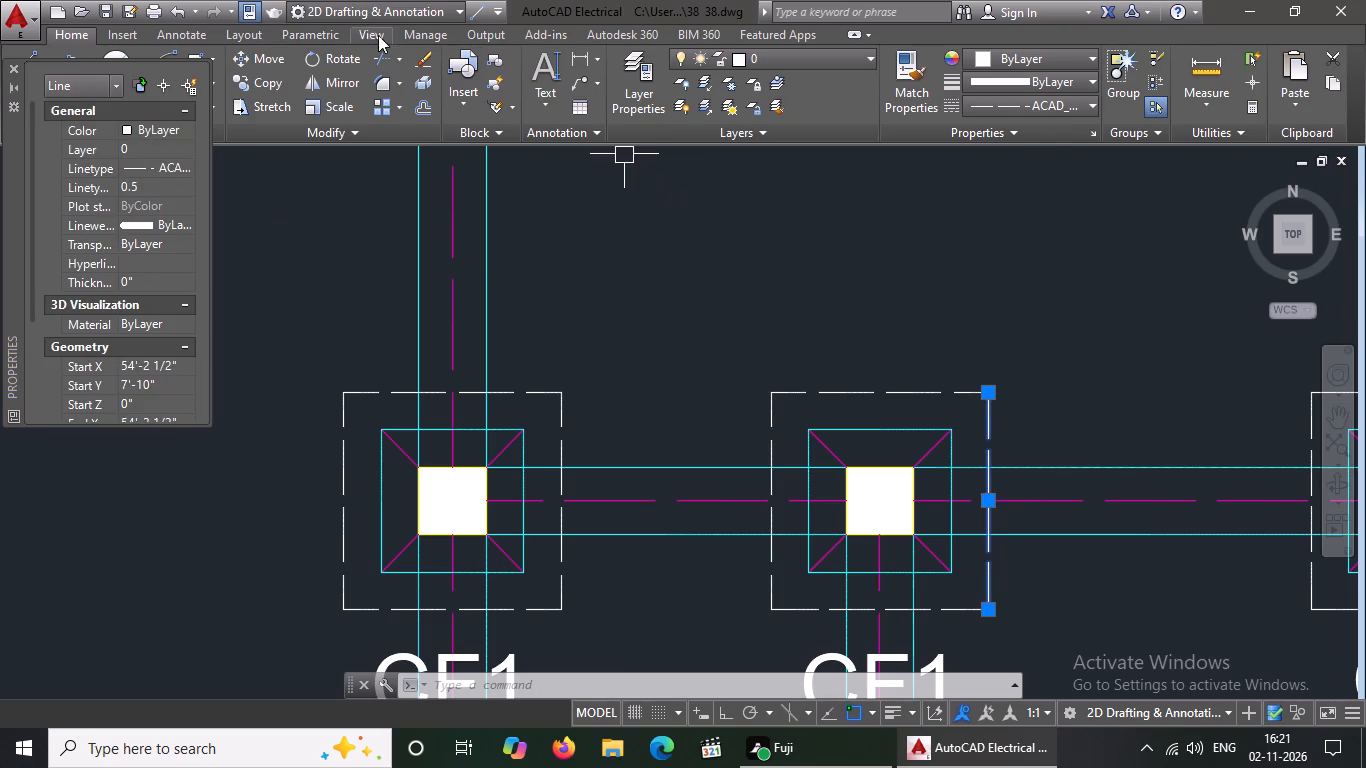
click(165, 180)
key(BackSpace)
key(BackSpace)
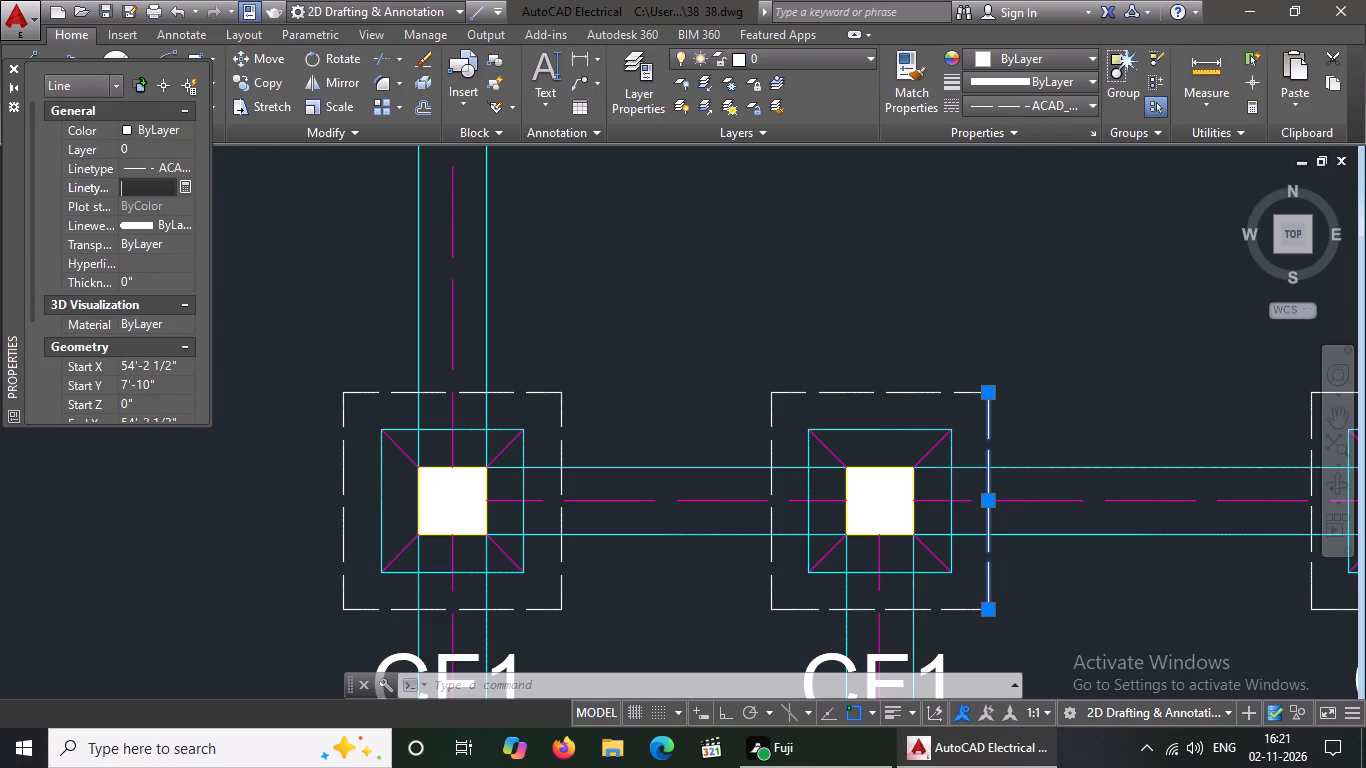
text(0.6)
key(Return)
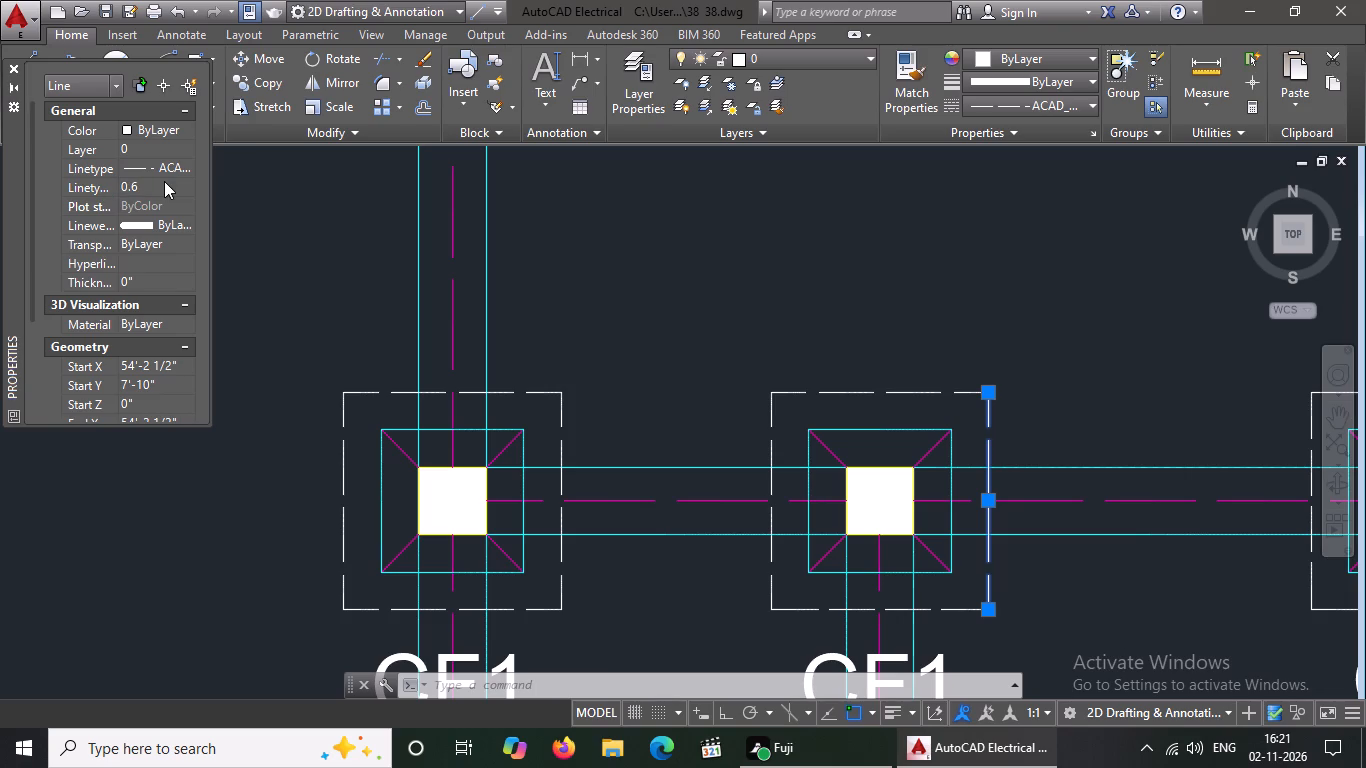
key(Escape)
Set the linetype scale of the bottom dashed outline line around the second row's second CF1 footing to 0.6.
click(942, 612)
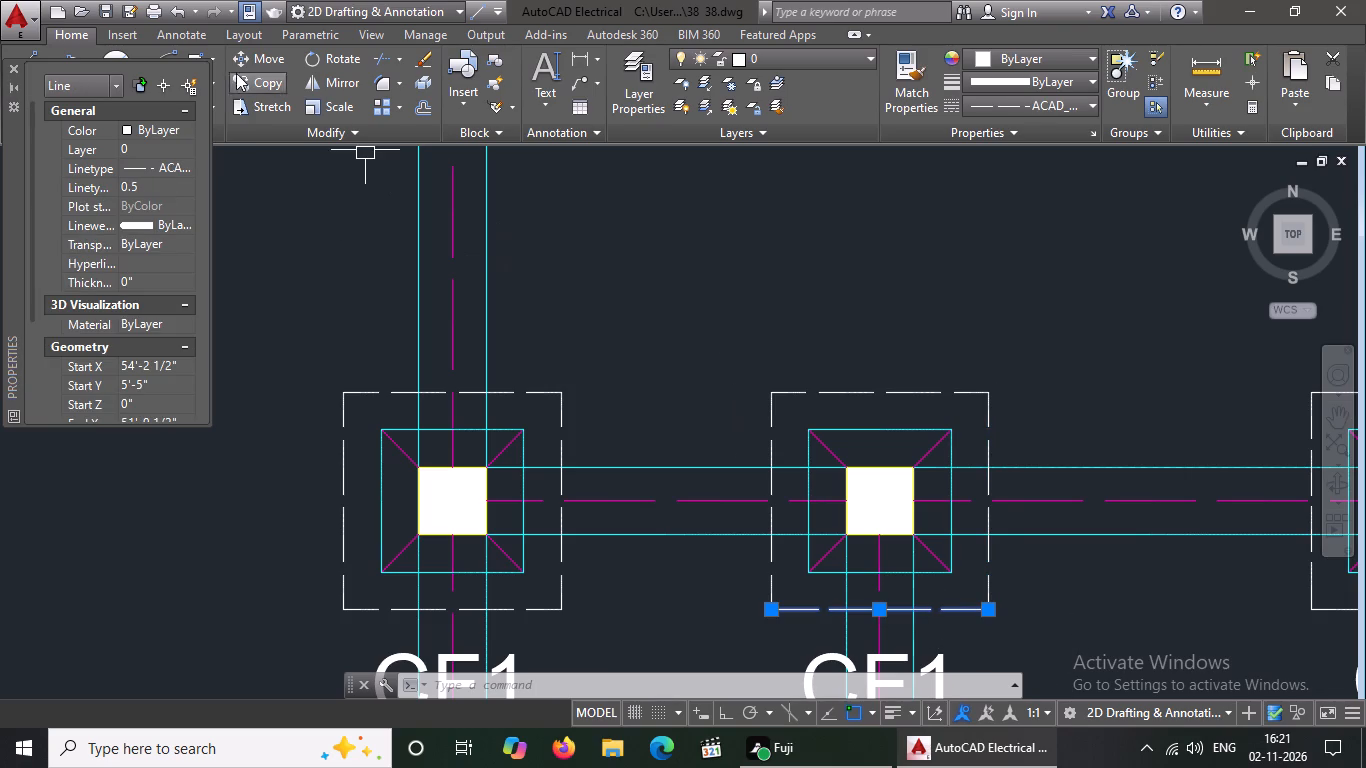
click(155, 190)
key(BackSpace)
key(BackSpace)
text(0.6)
key(Return)
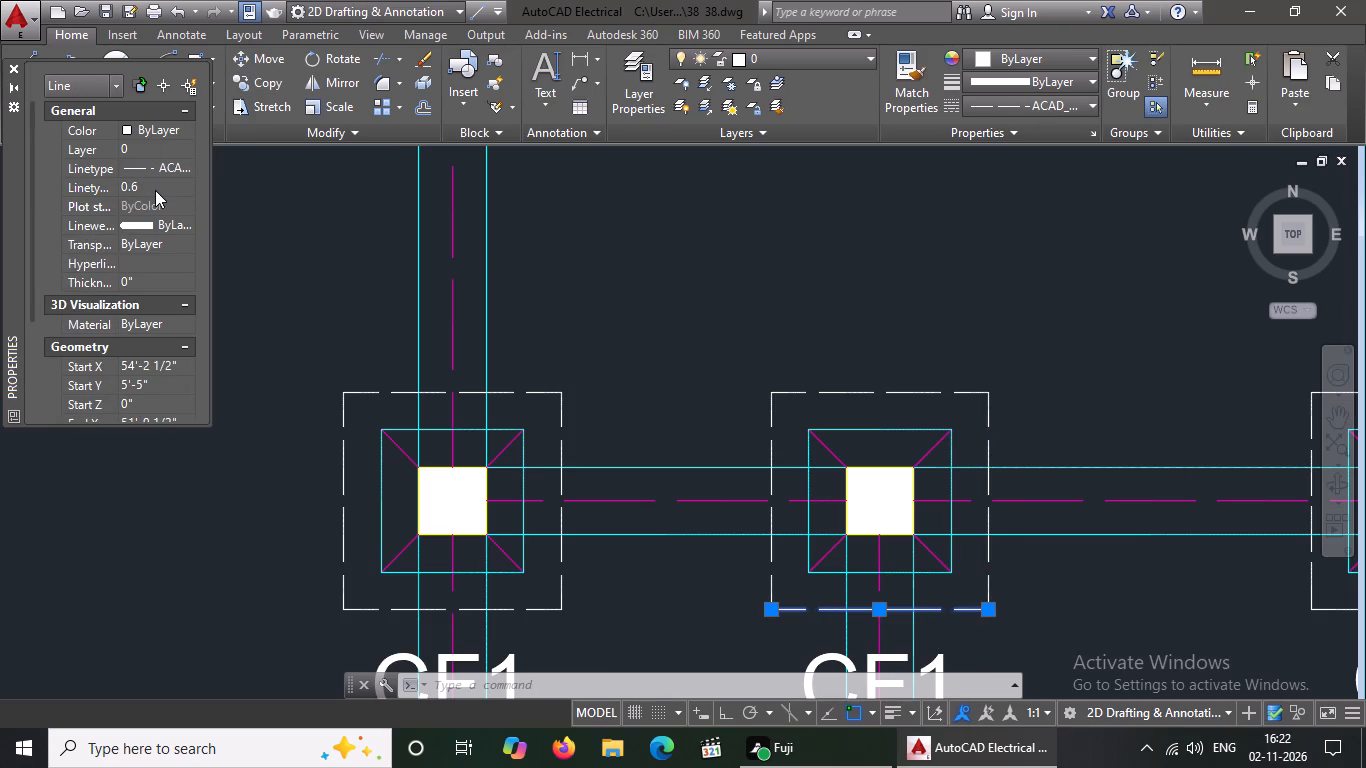
Check the linetype scale of the dashed outline lines around the second row's second CF1 footing.
click(776, 544)
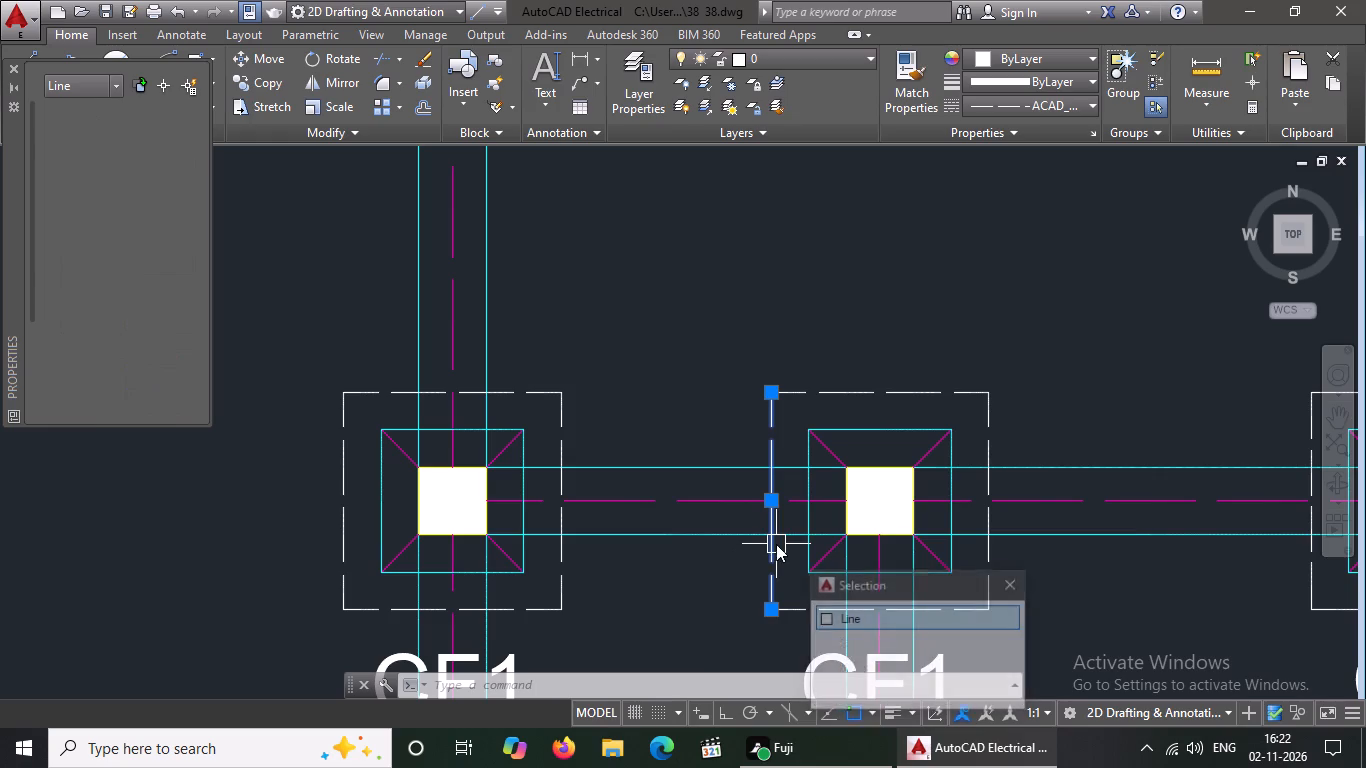
click(995, 540)
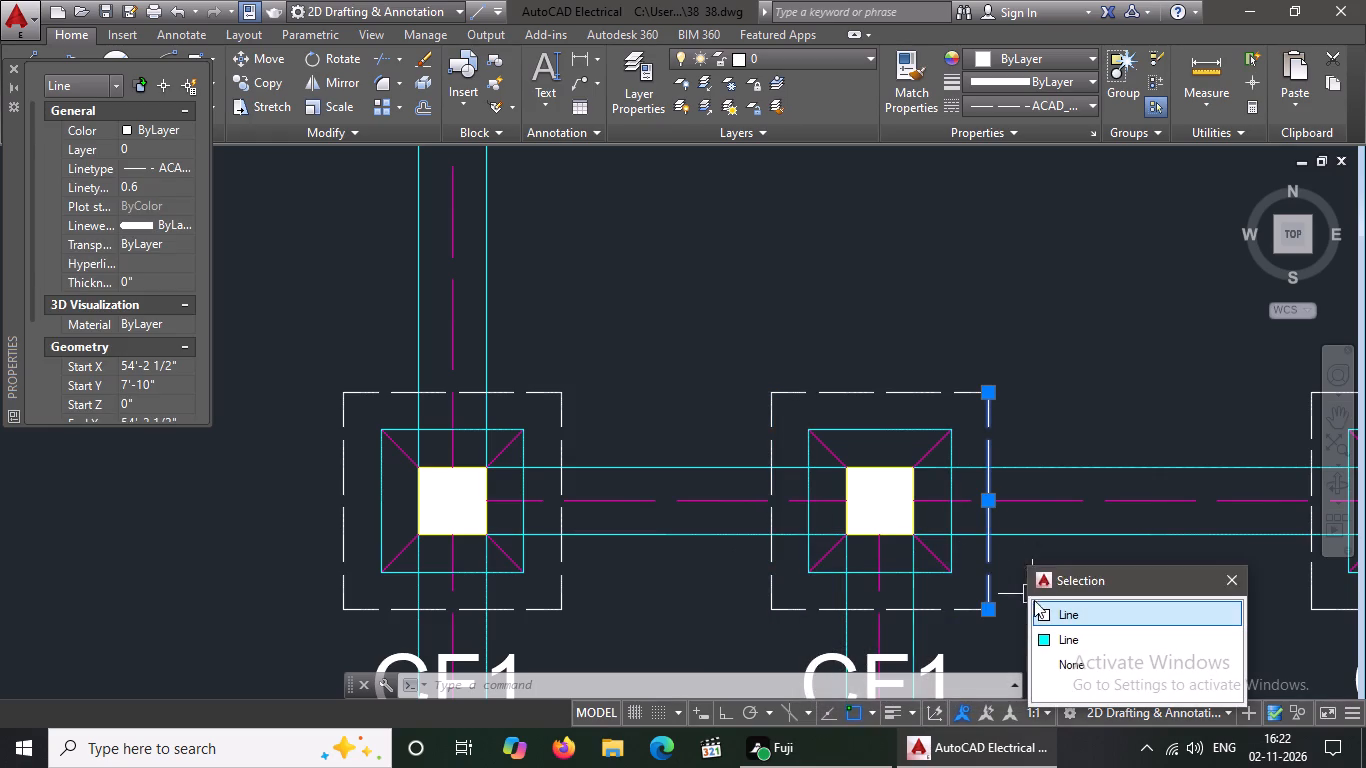
click(1205, 576)
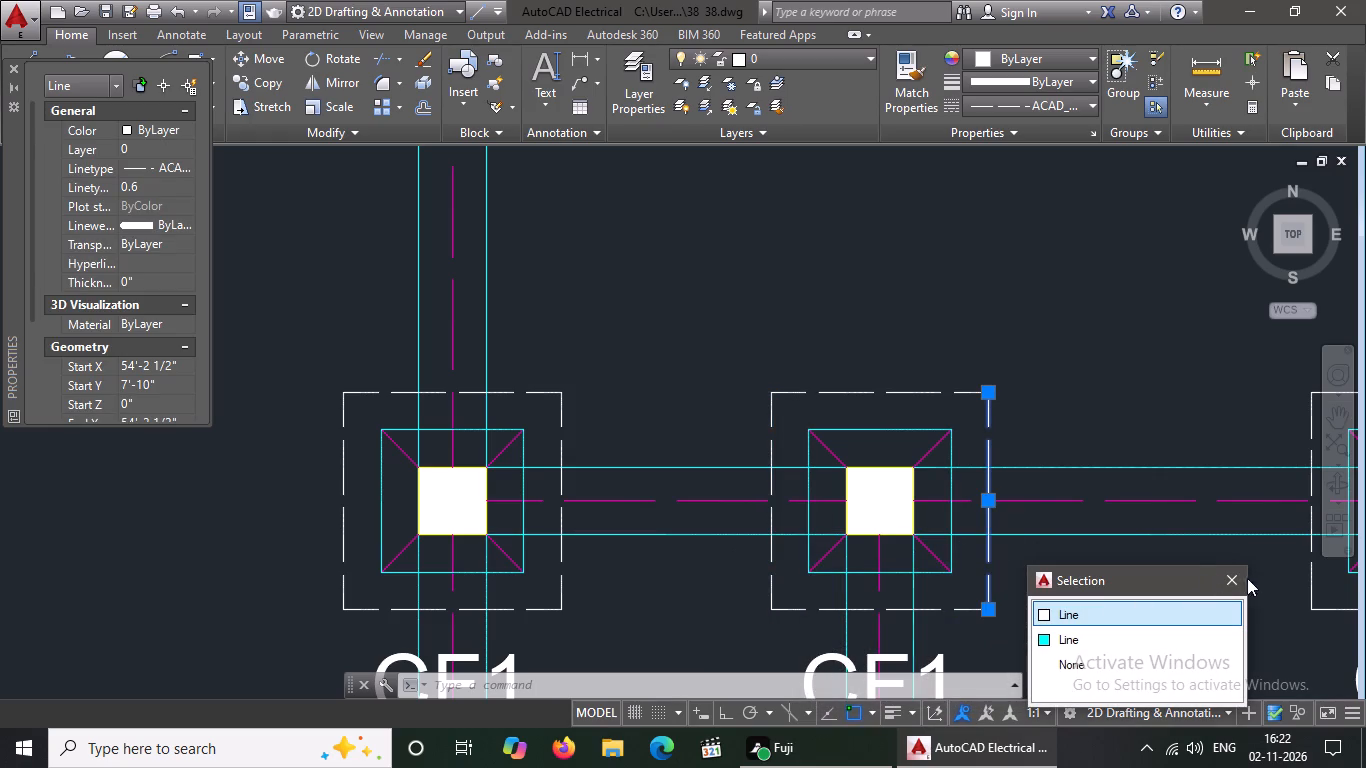
click(1230, 579)
scroll(955, 439, down, 2)
click(957, 418)
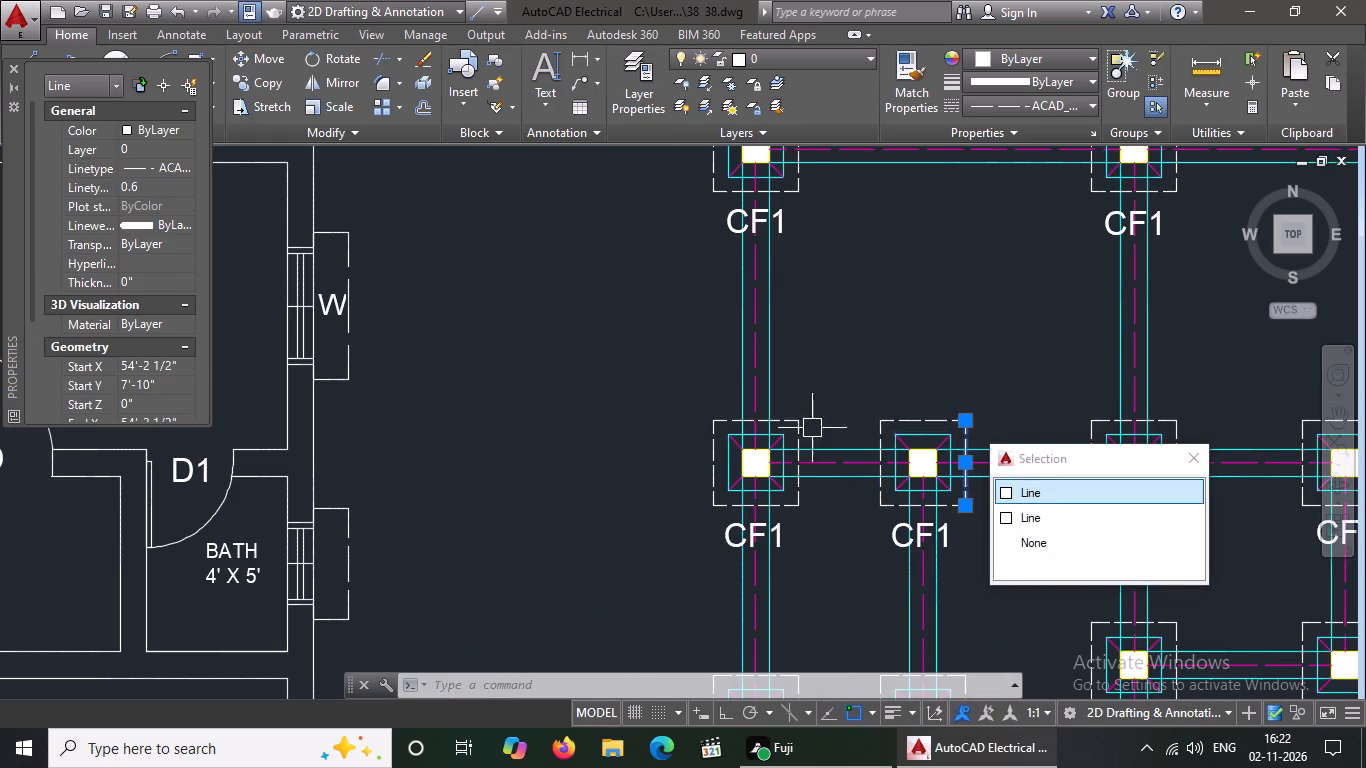
scroll(784, 396, down, 2)
key(Escape)
scroll(952, 457, up, 2)
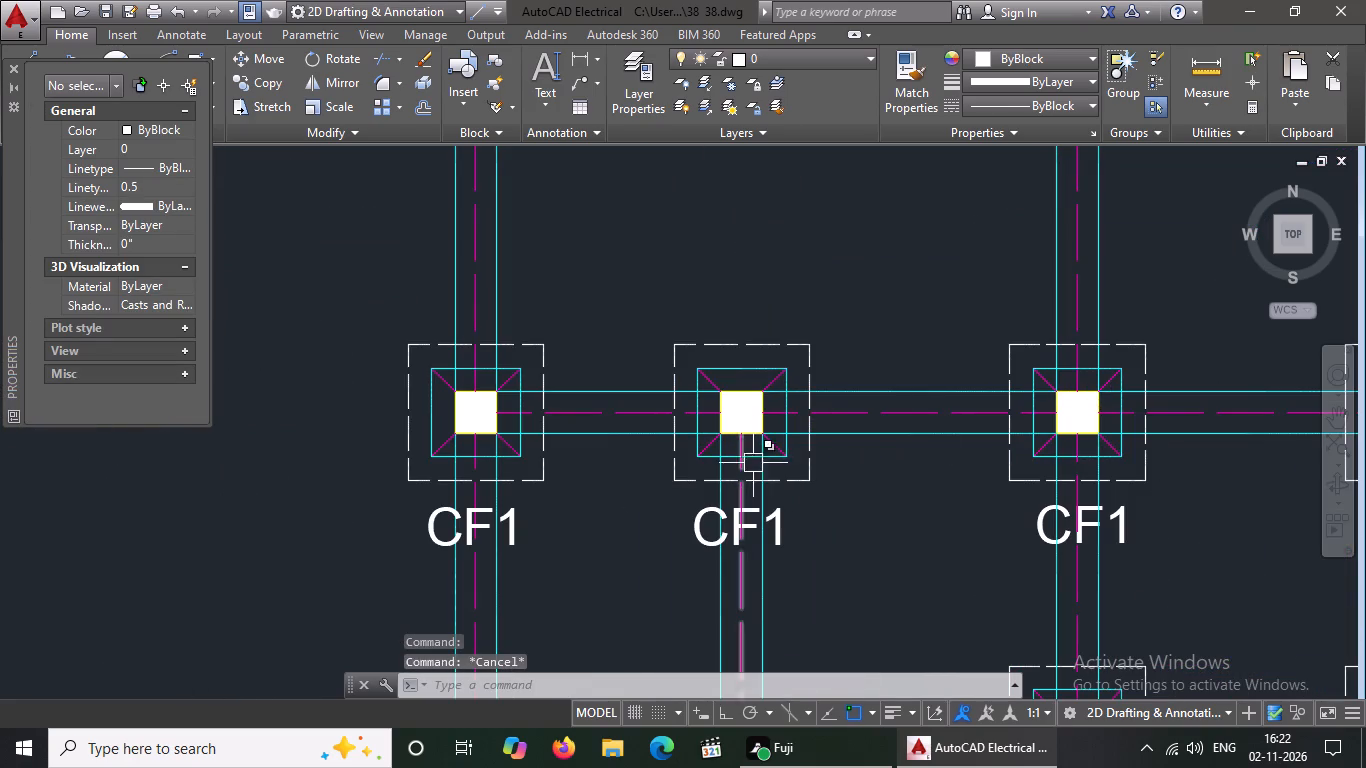
click(795, 481)
key(Escape)
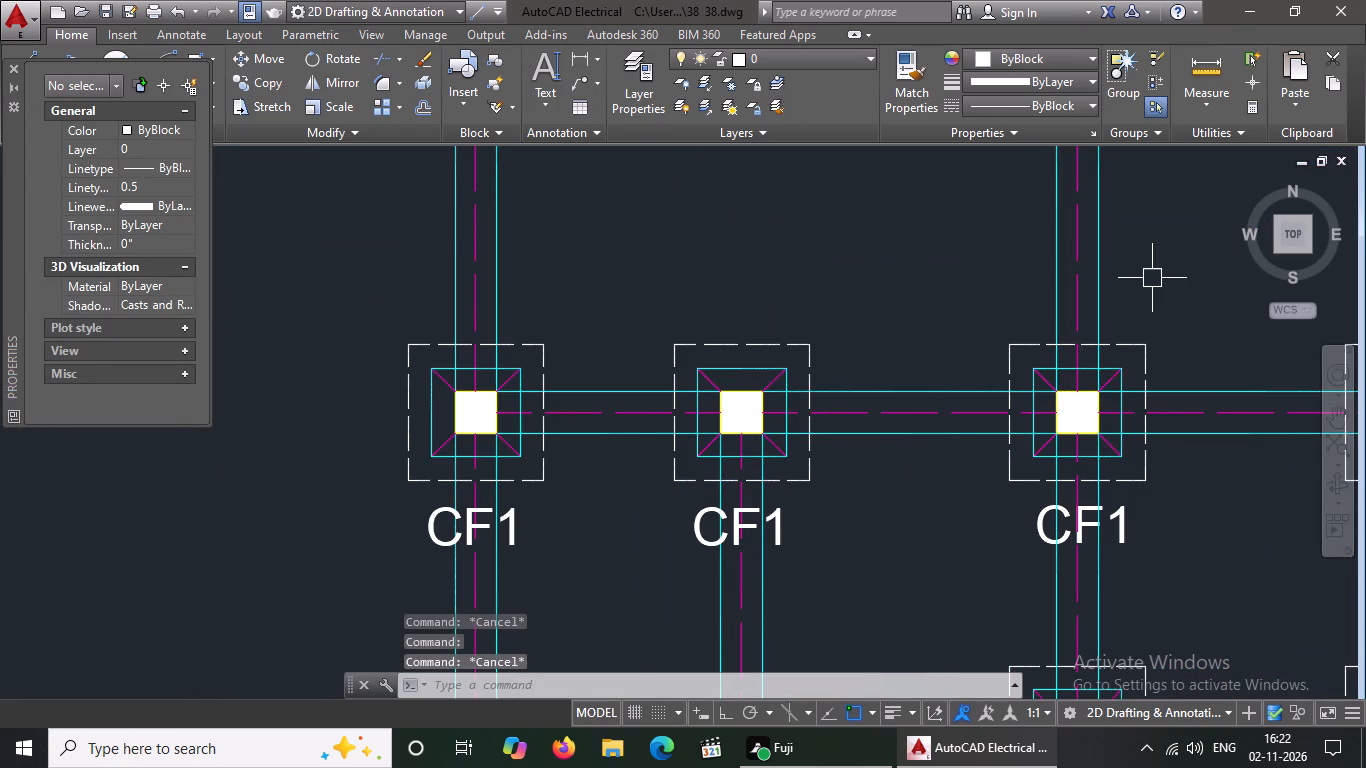
Set the linetype scale of the top dashed outline line around the second row's third CF1 footing to 0.6.
click(1131, 348)
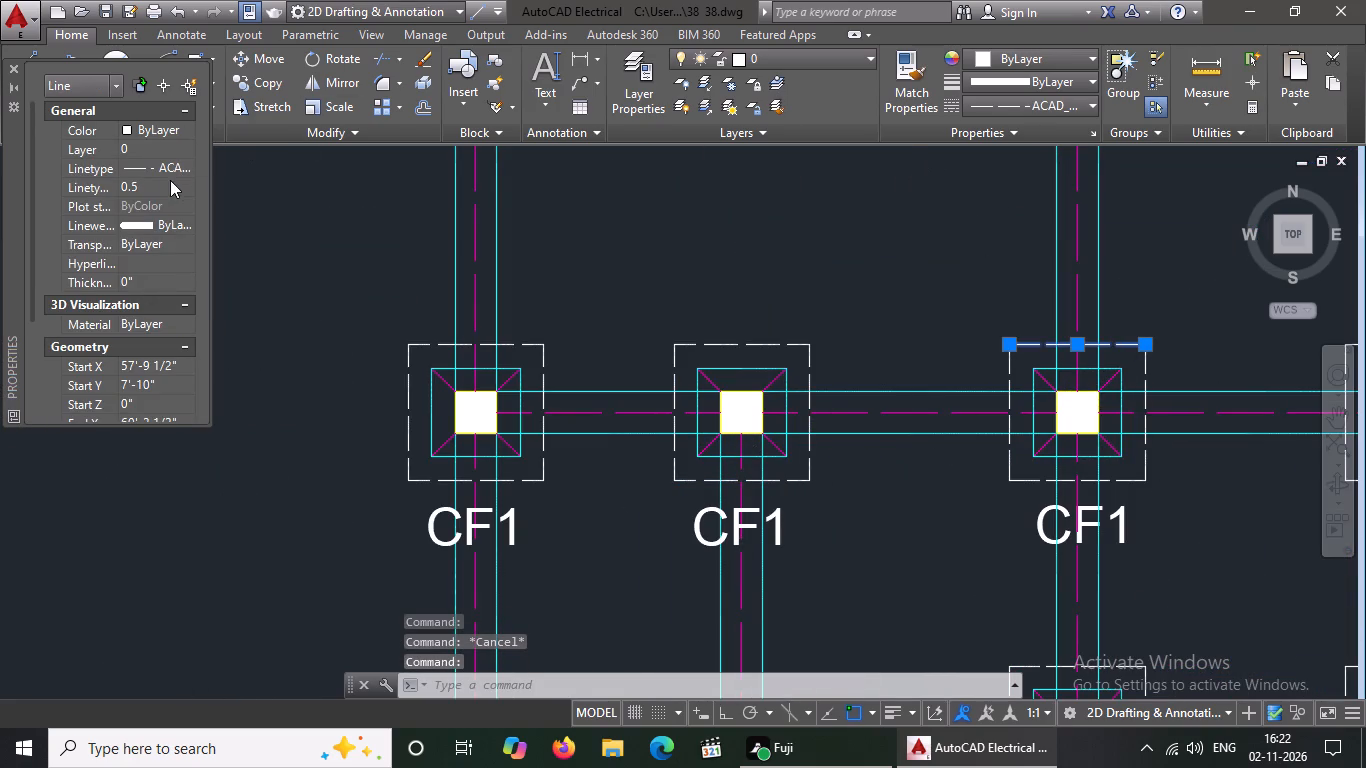
click(161, 183)
key(BackSpace)
key(BackSpace)
text(0.6)
key(Return)
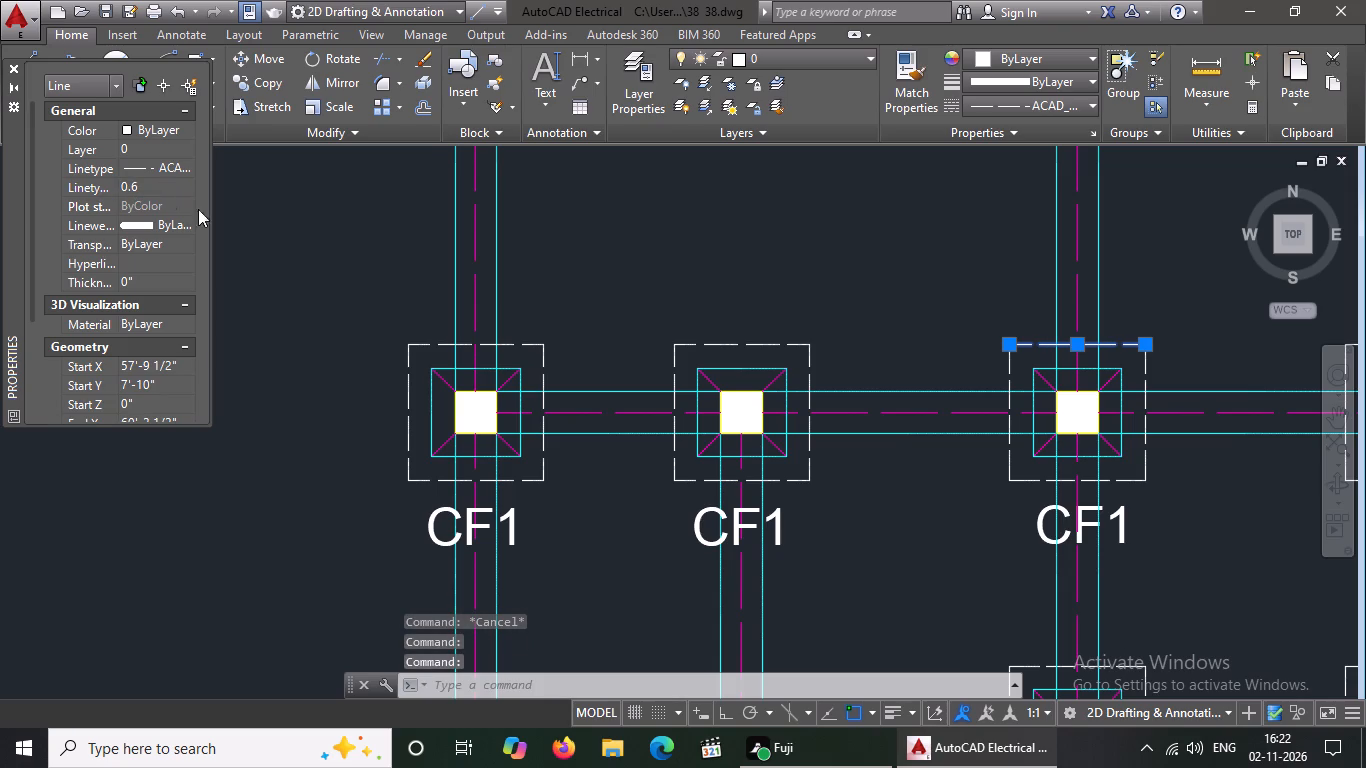
key(Escape)
Set the linetype scale of the left dashed outline line around the second row's third CF1 footing to 0.6.
click(1010, 459)
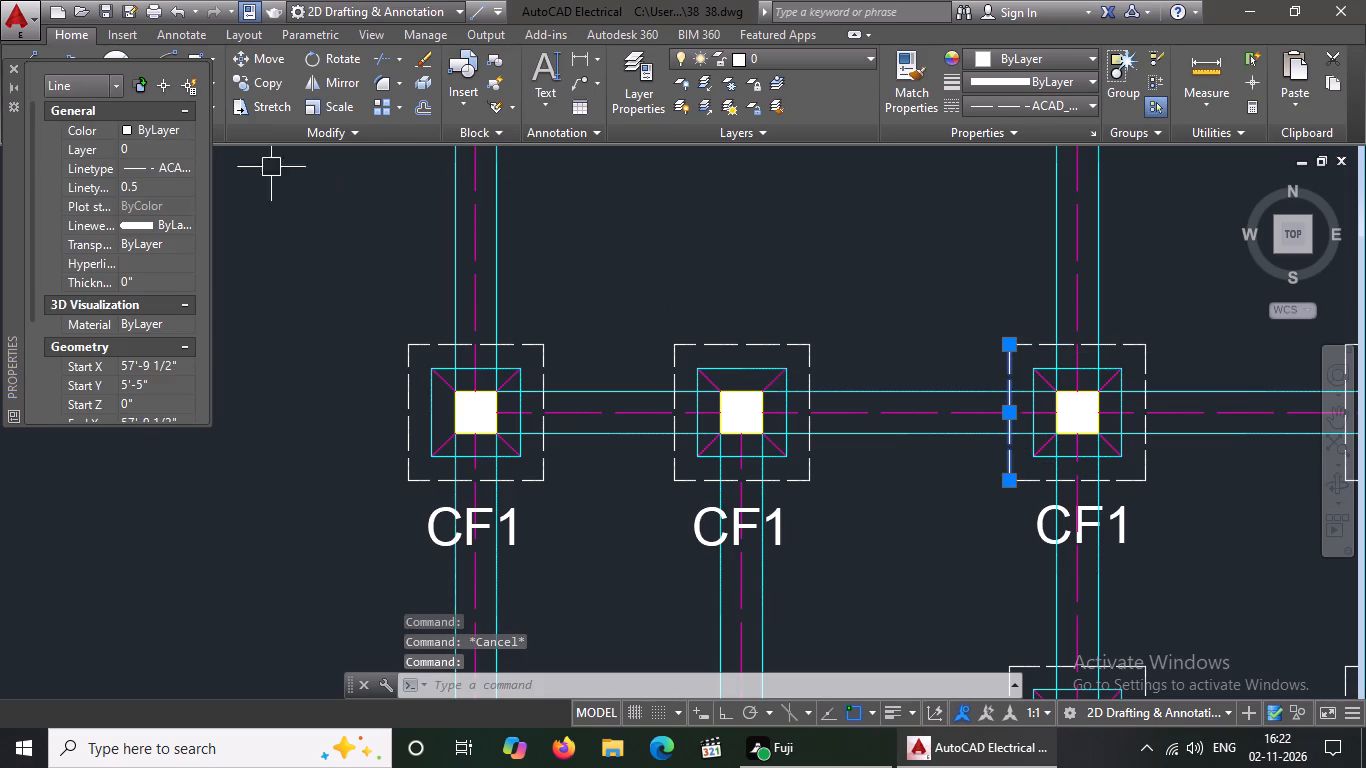
click(156, 187)
key(BackSpace)
key(BackSpace)
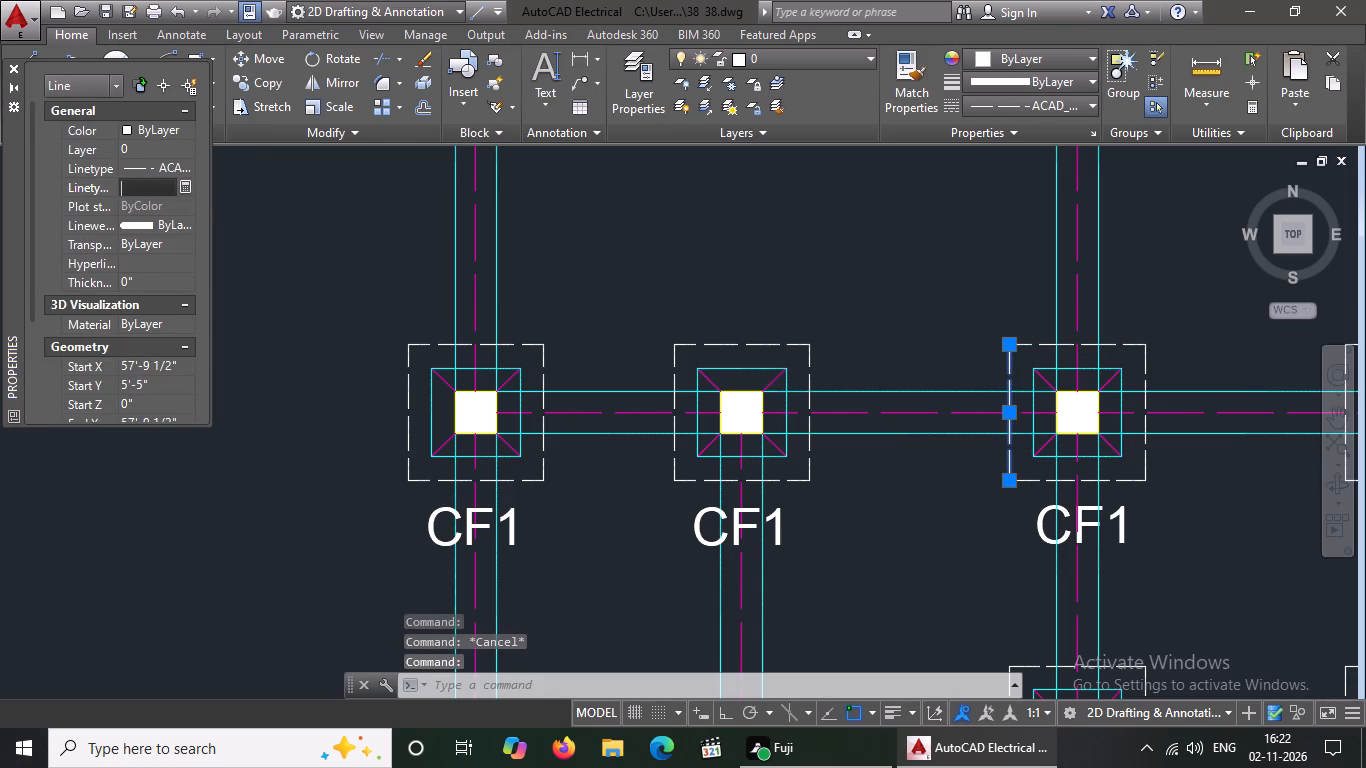
text(0.6)
key(Return)
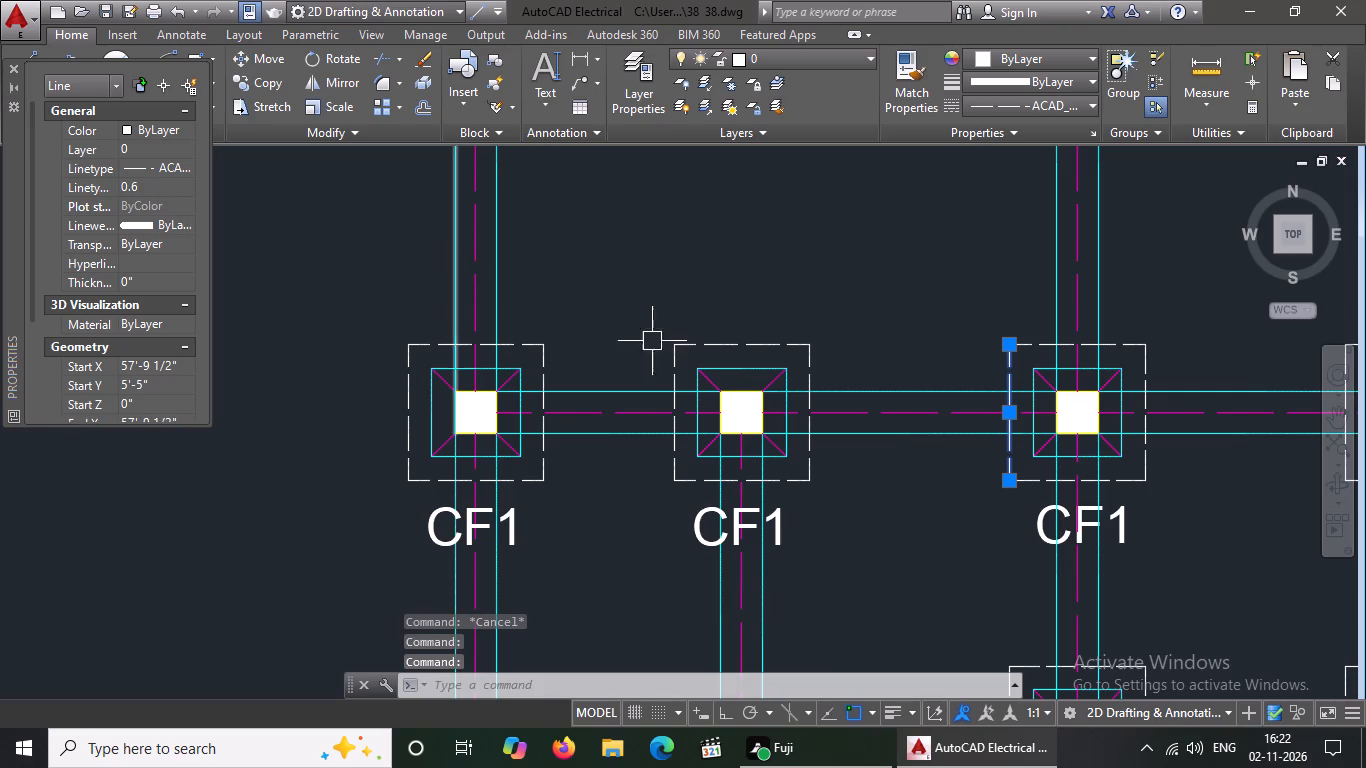
key(Escape)
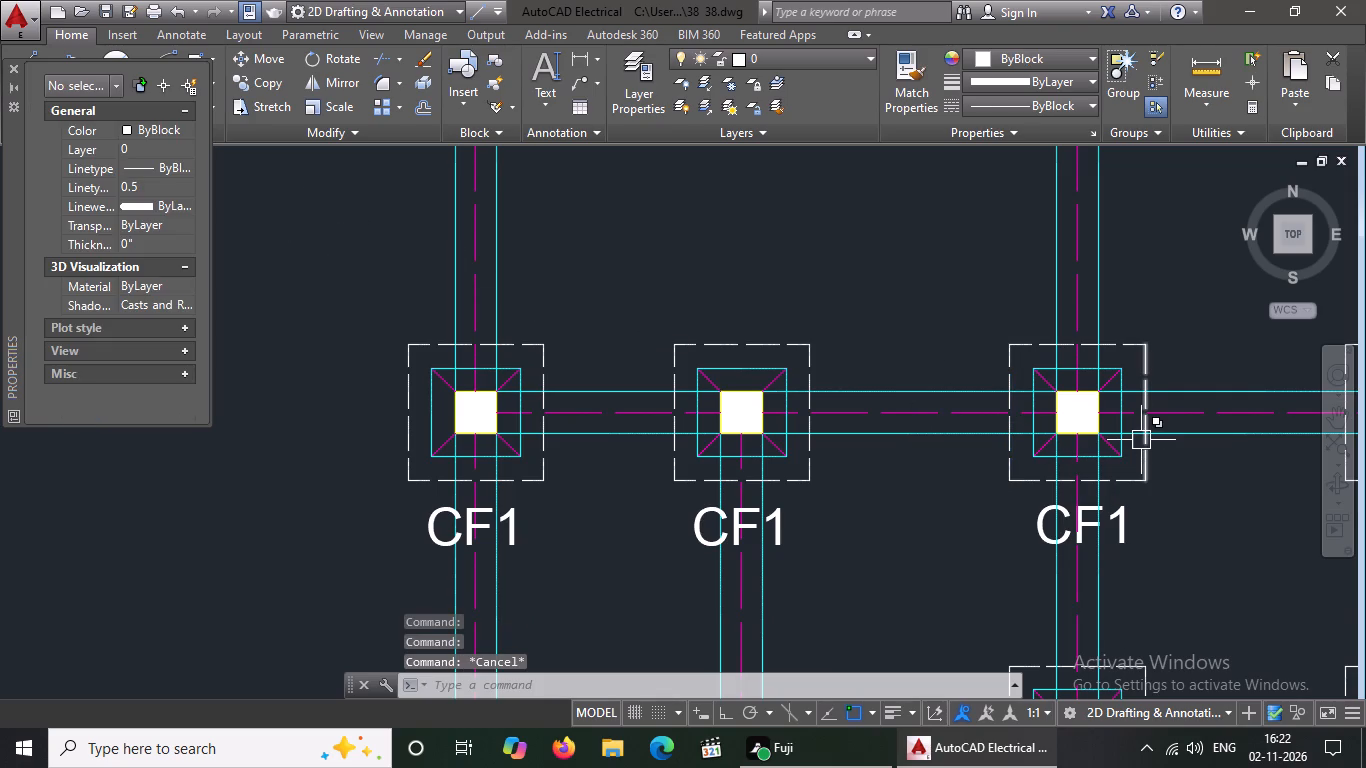
Set the linetype scale of the right dashed outline line around the second row's third CF1 footing to 0.6.
click(1142, 439)
click(148, 186)
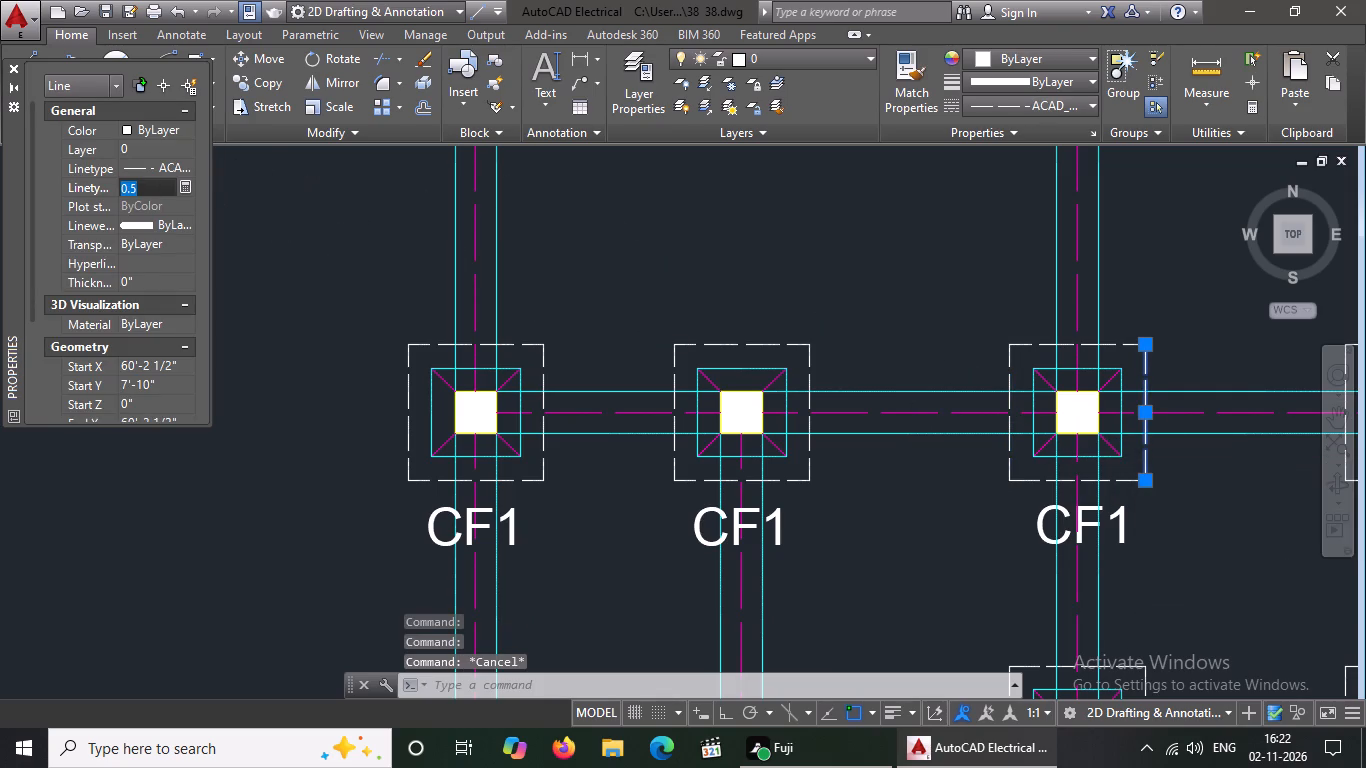
key(BackSpace)
key(BackSpace)
text(0.6)
key(Return)
key(Escape)
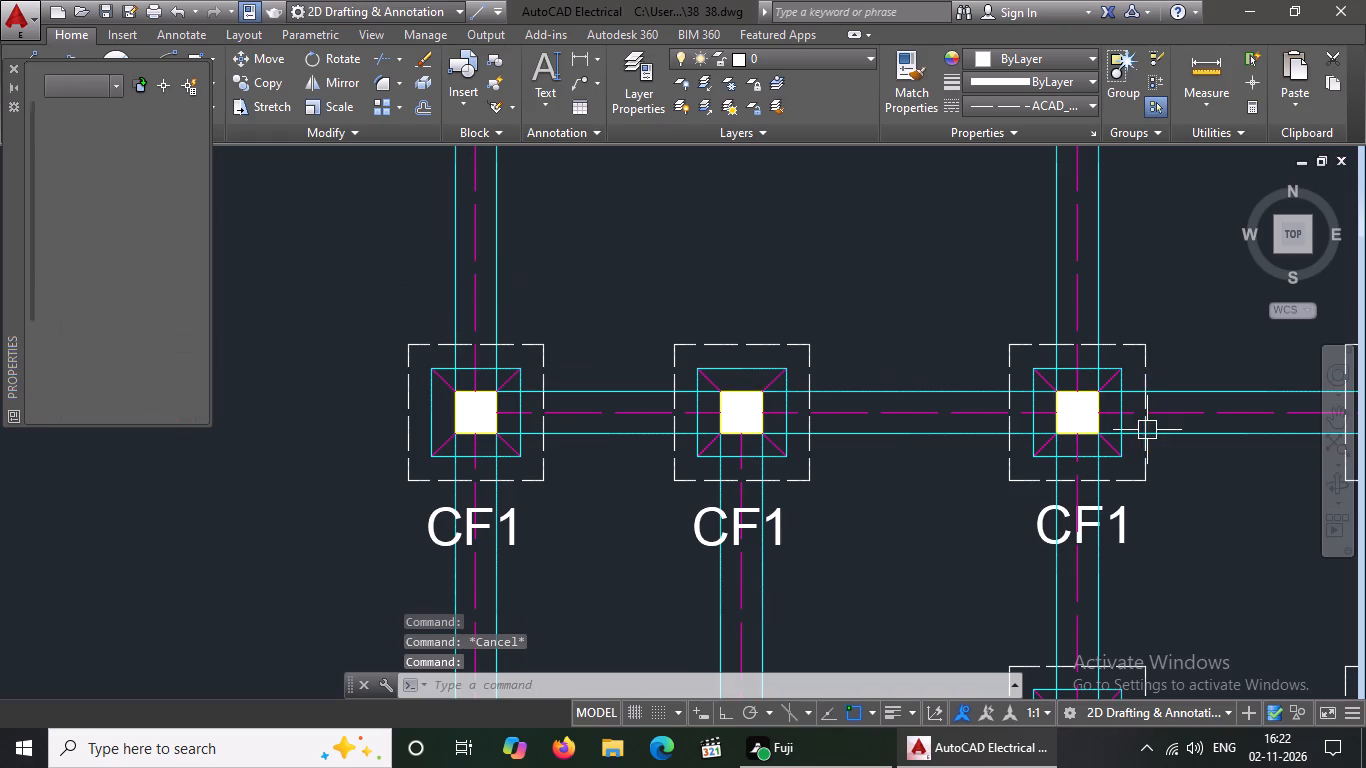
Set the linetype scale of the bottom dashed outline line around the second row's third CF1 footing to 0.6.
click(1118, 482)
click(167, 181)
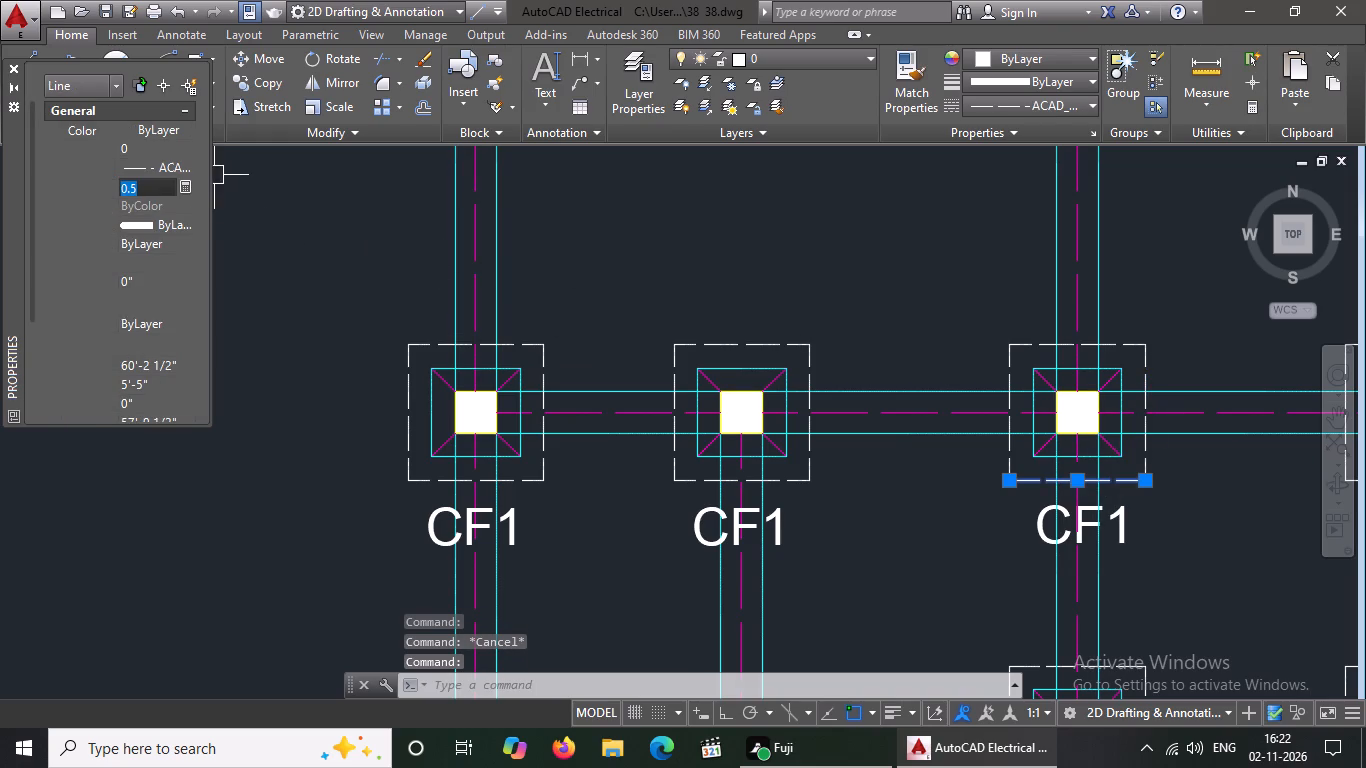
key(BackSpace)
key(BackSpace)
text(0.6)
key(Return)
scroll(204, 200, down, 1)
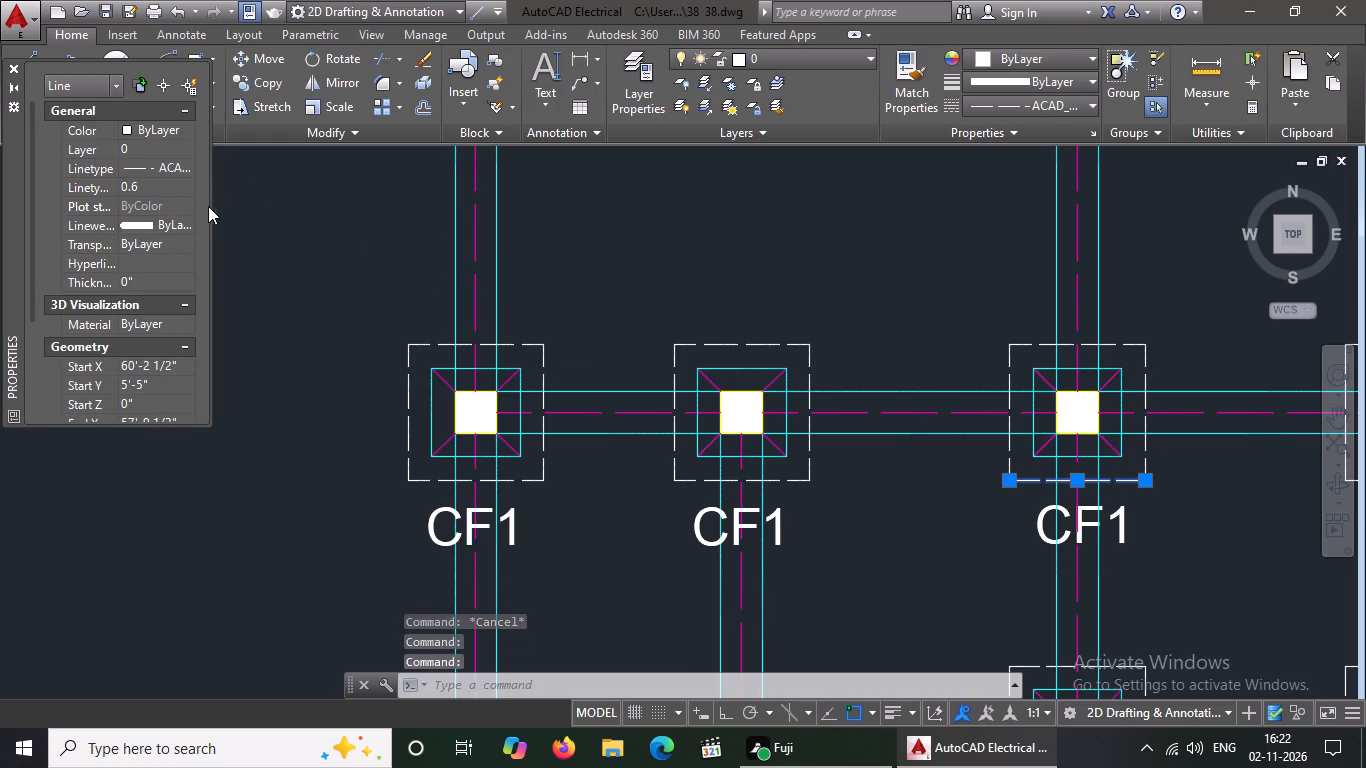
Check the linetype scale of the top and right dashed outline lines around the second row's third CF1 footing.
click(1130, 342)
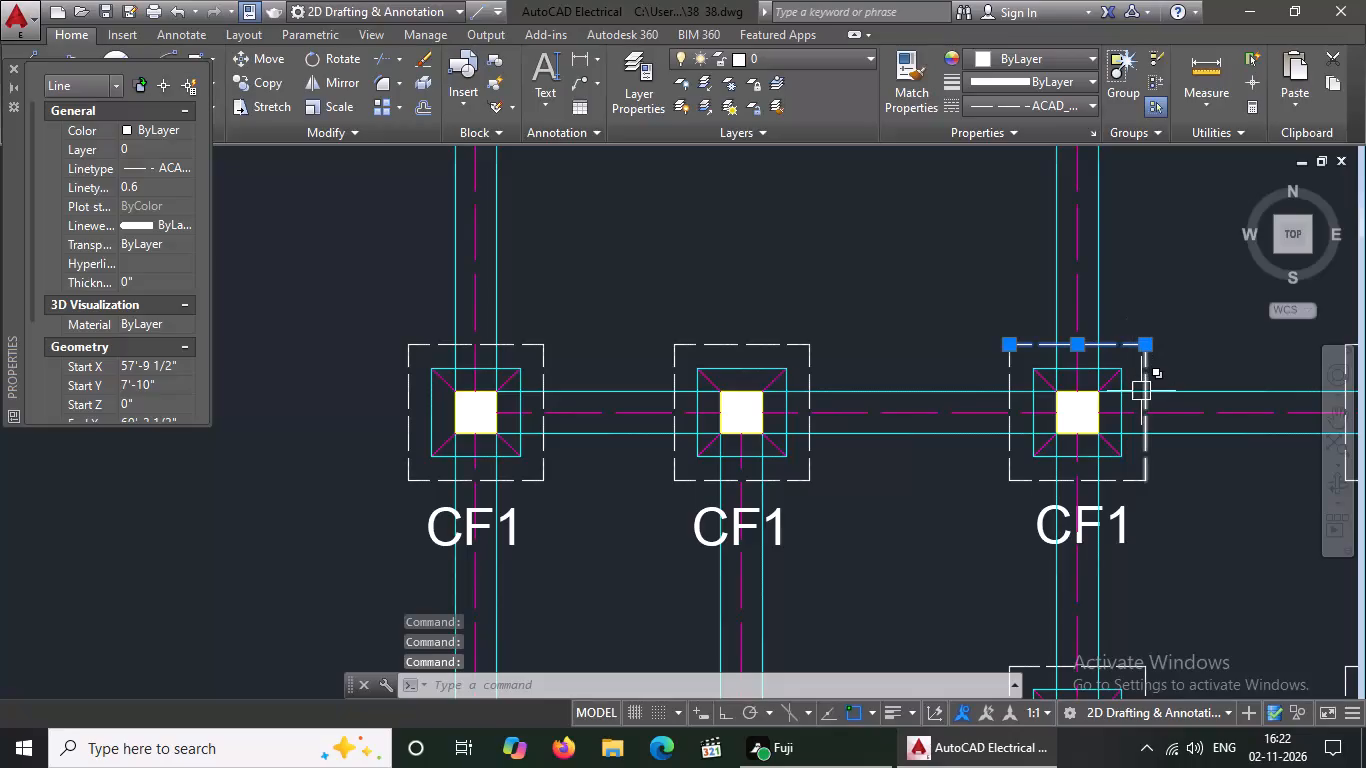
click(1141, 392)
scroll(649, 351, down, 3)
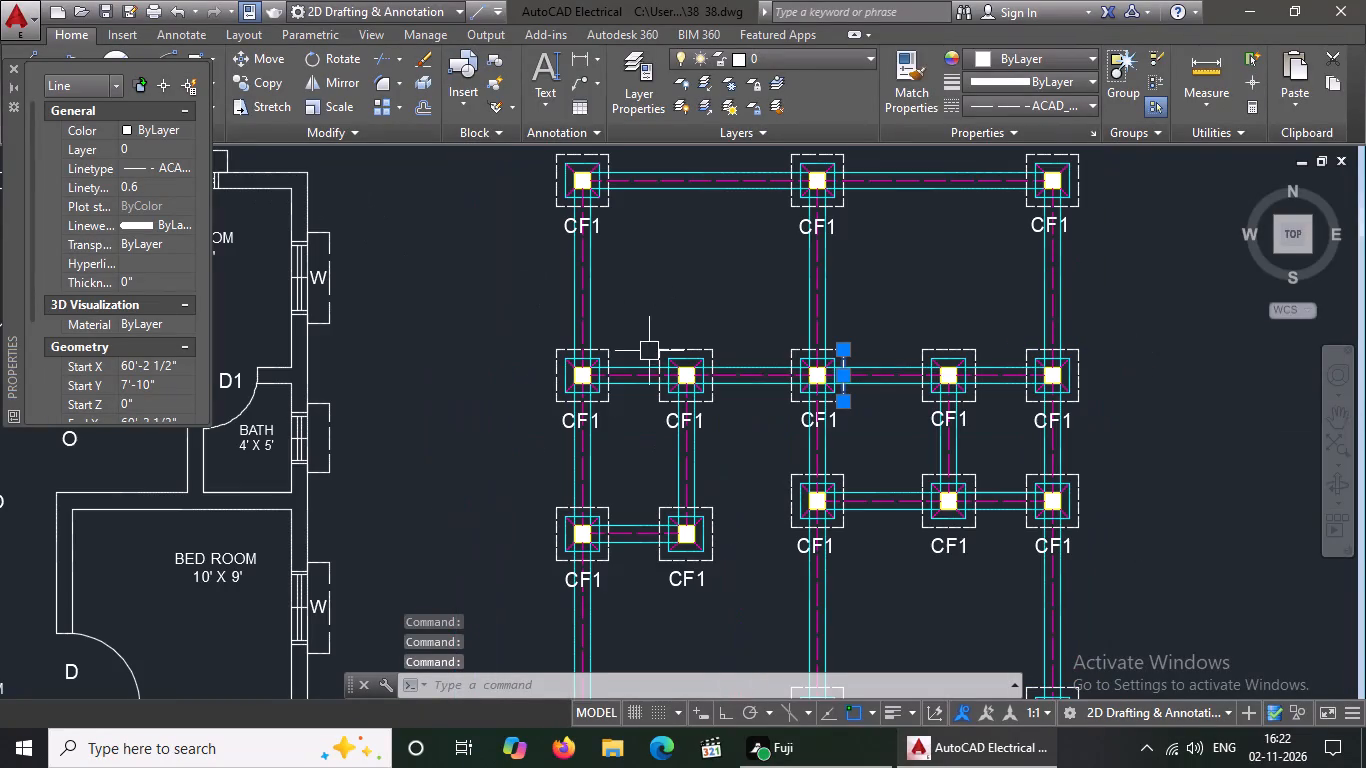
key(Escape)
scroll(946, 351, up, 3)
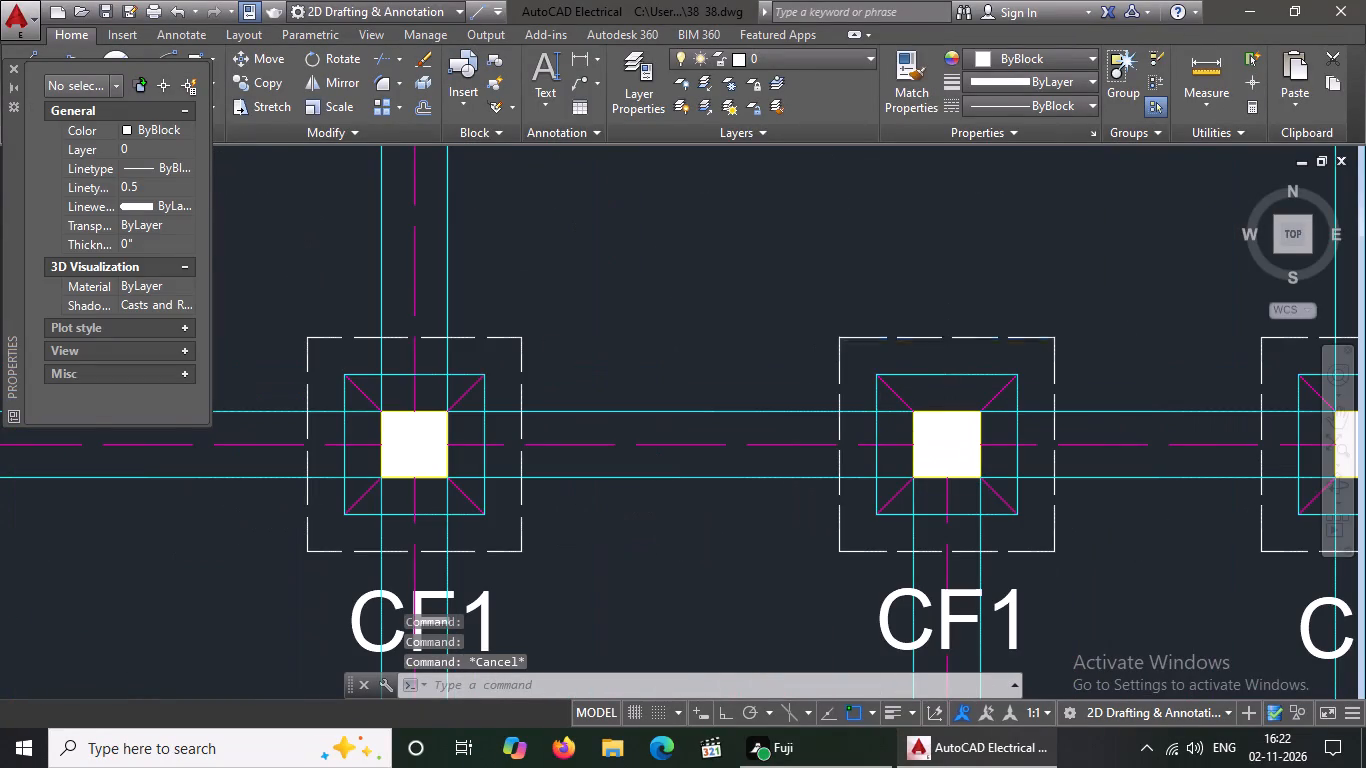
Set the linetype scale of the top dashed outline line around the second row's fourth CF1 footing to 0.6.
click(948, 338)
click(151, 192)
key(BackSpace)
key(BackSpace)
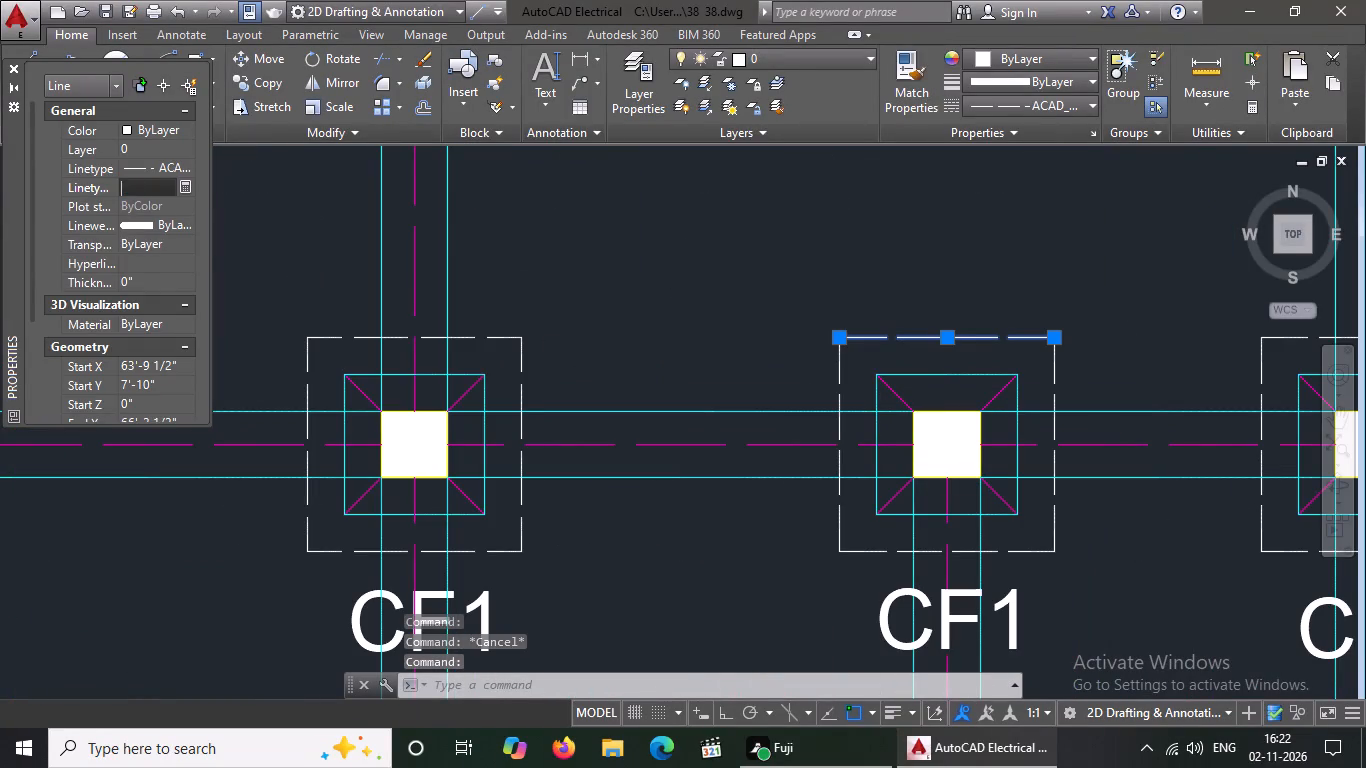
text(0.6)
key(Return)
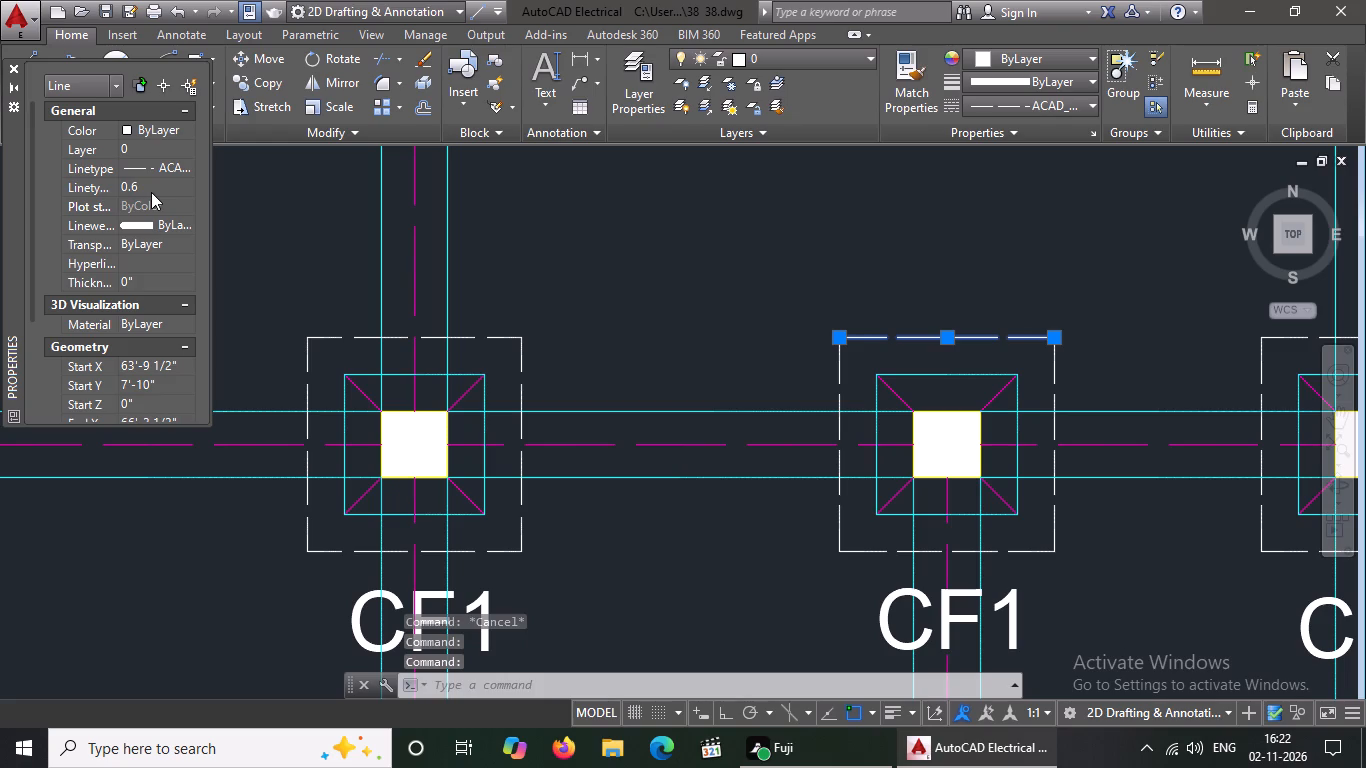
key(Escape)
Set the linetype scale of the left dashed outline line around the second row's fourth CF1 footing to 0.6.
click(839, 377)
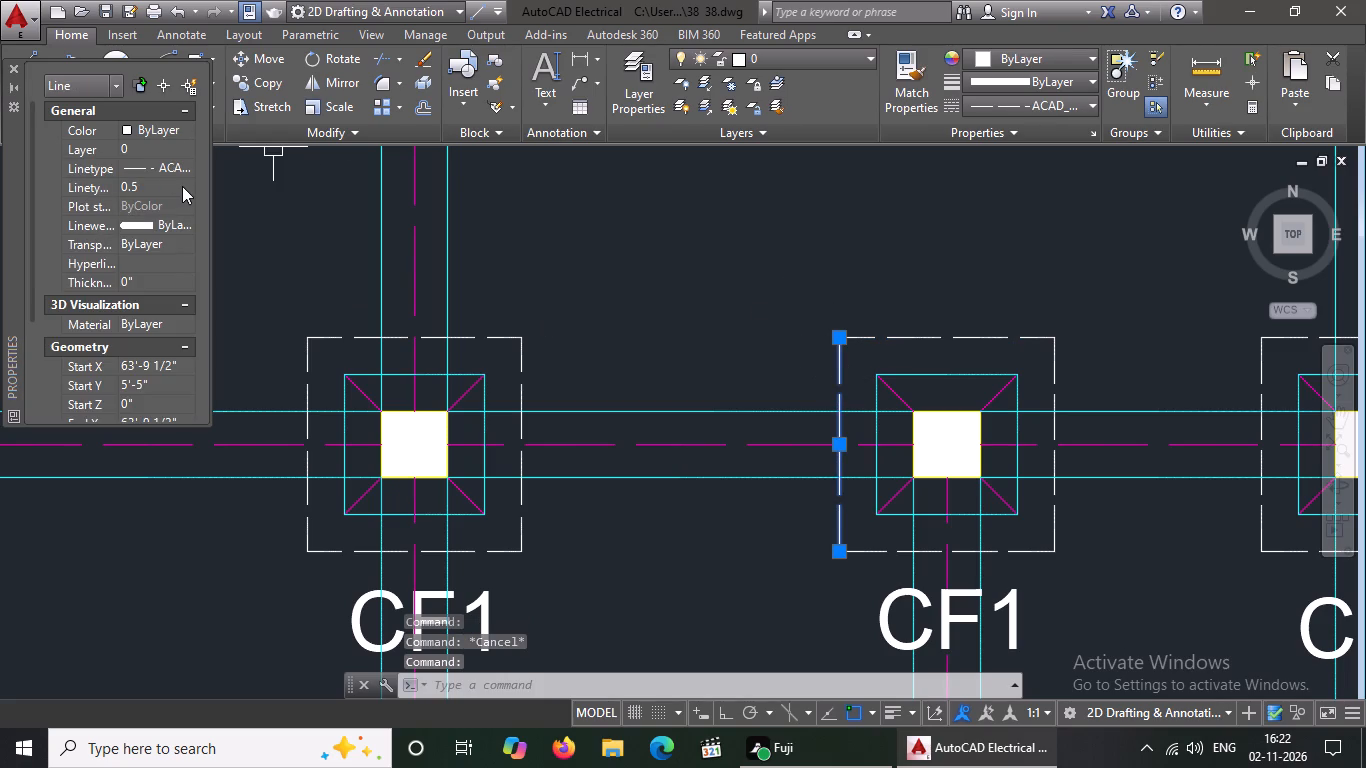
click(181, 185)
key(BackSpace)
key(BackSpace)
text(0.6)
key(Return)
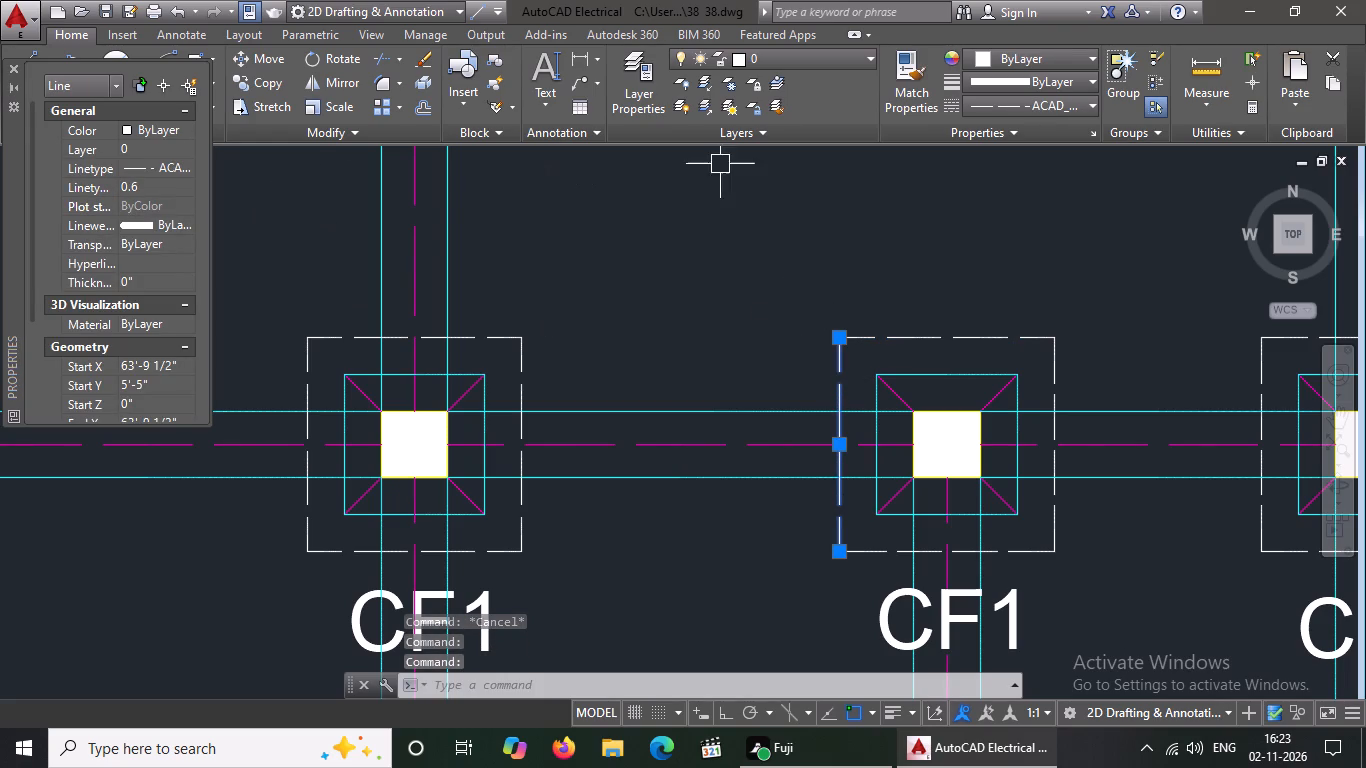
key(Escape)
Set the linetype scale of the right dashed outline line around the second row's fourth CF1 footing to 0.6.
click(1056, 384)
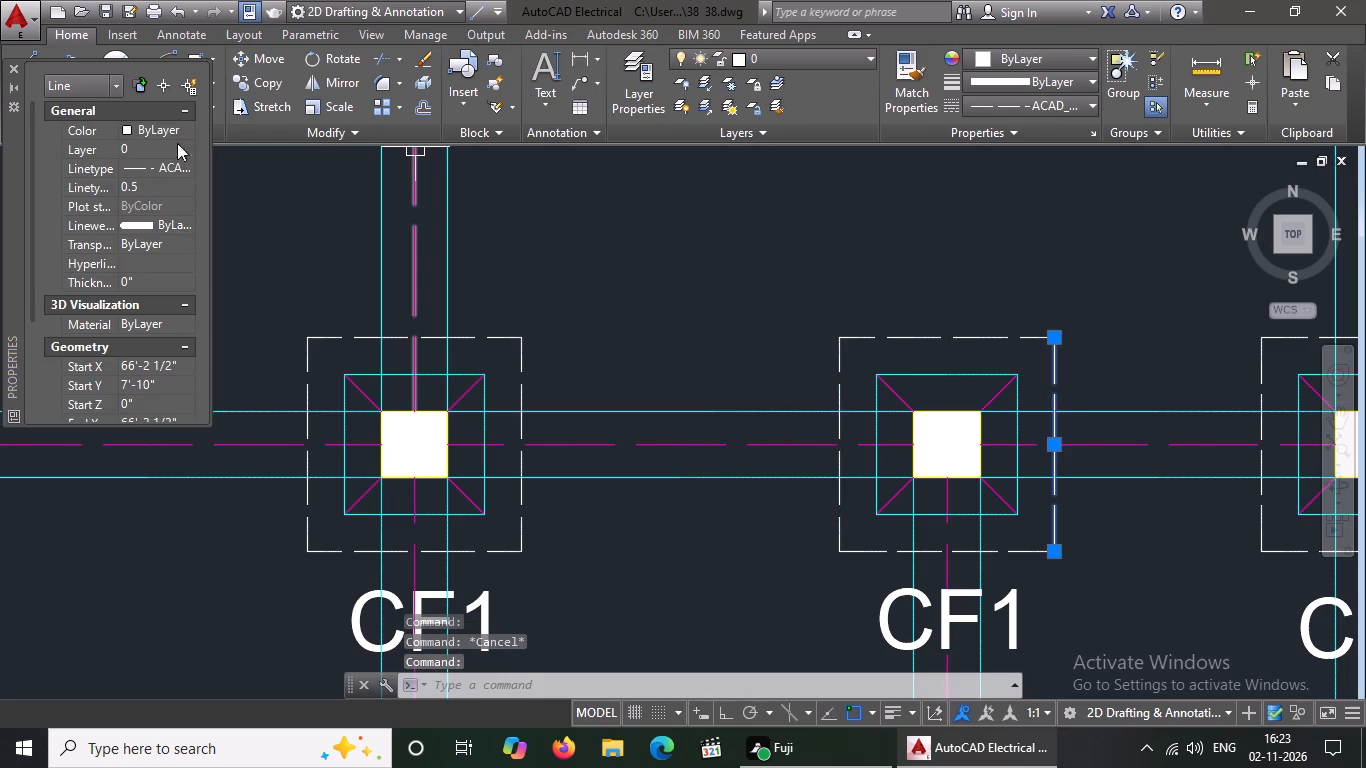
click(158, 181)
key(BackSpace)
key(BackSpace)
text(0.6)
key(Return)
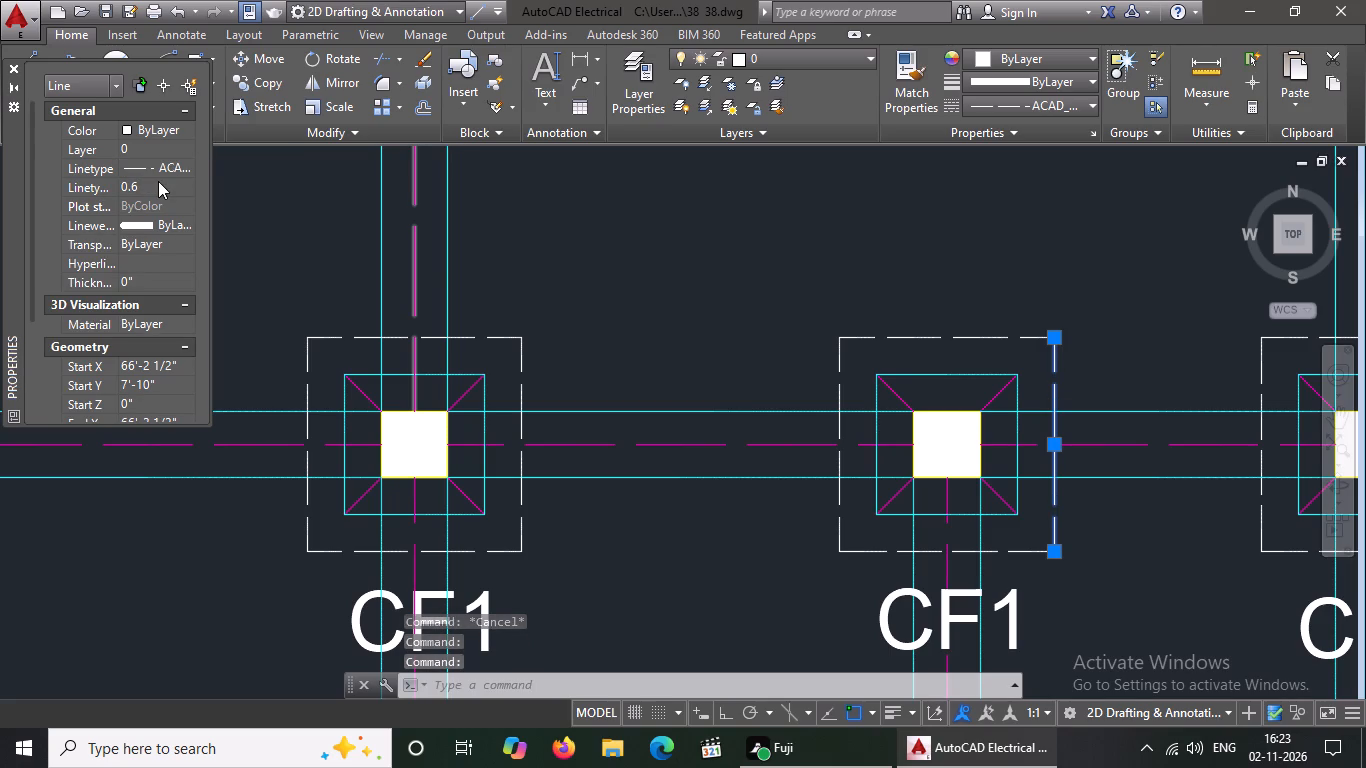
Set the linetype scale of the bottom dashed outline line around the second row's fourth CF1 footing to 0.6.
click(875, 553)
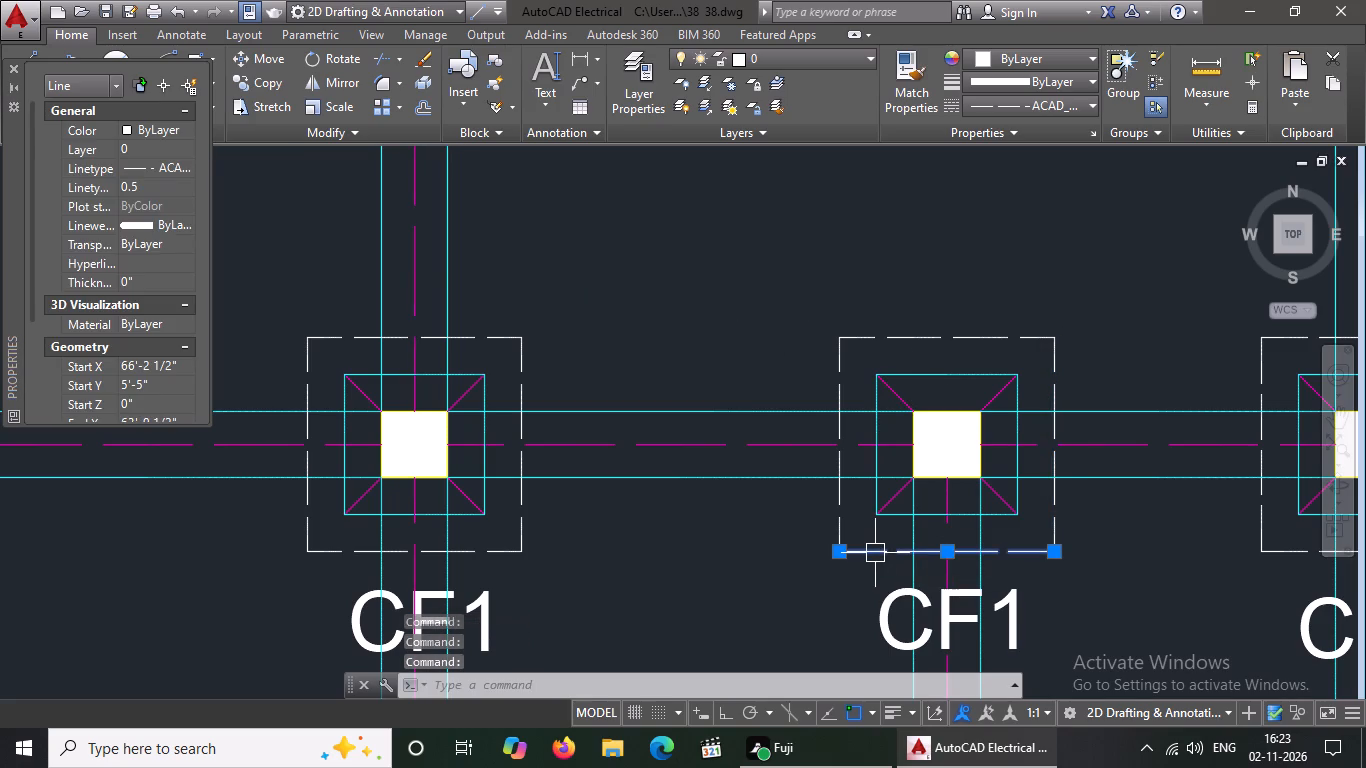
click(157, 182)
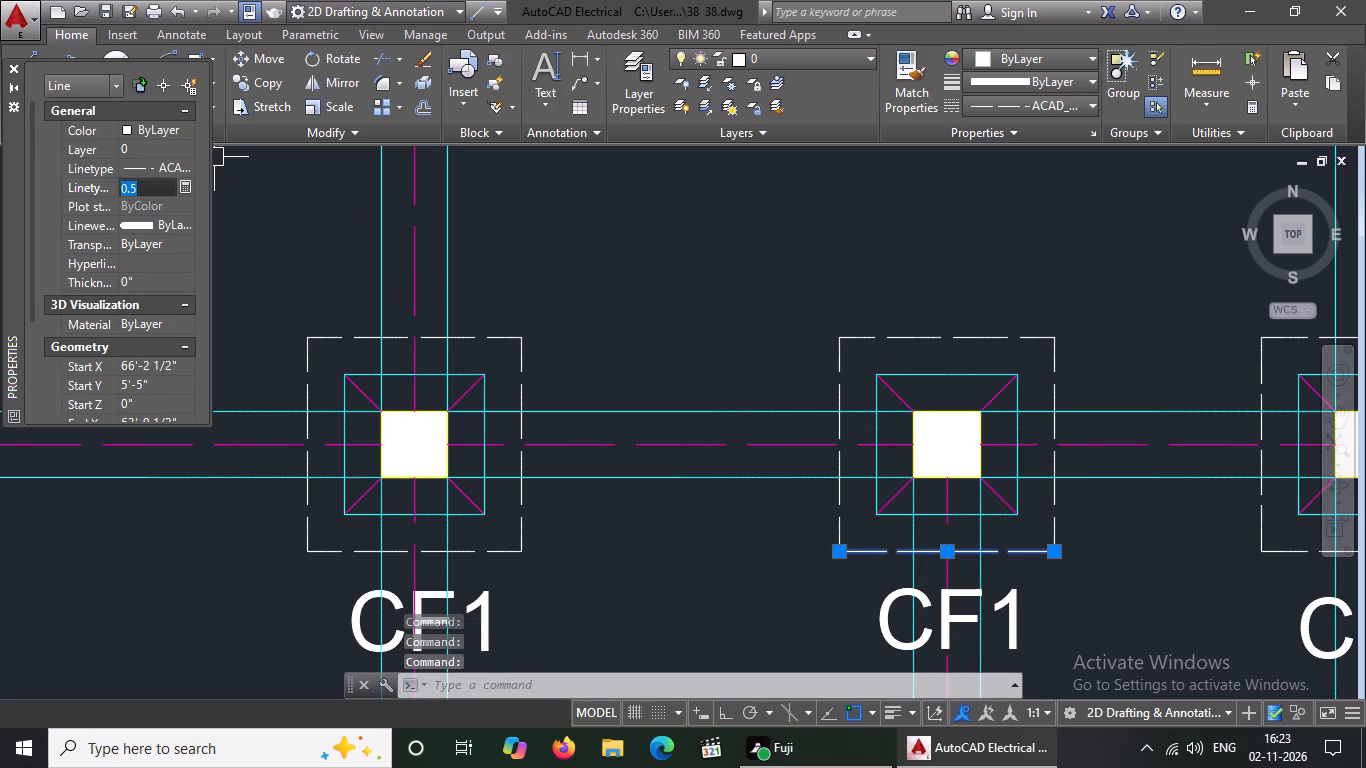
key(BackSpace)
key(BackSpace)
text(0.6)
key(Return)
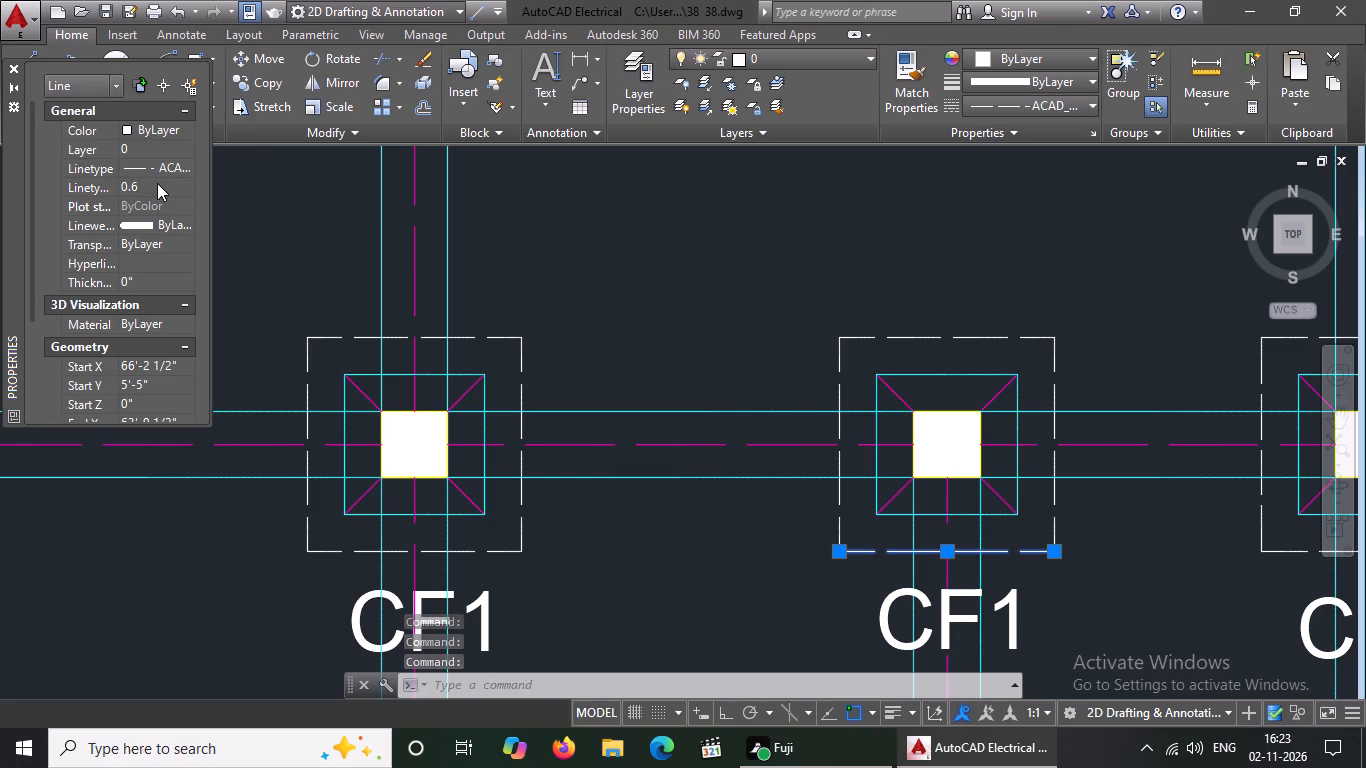
key(Escape)
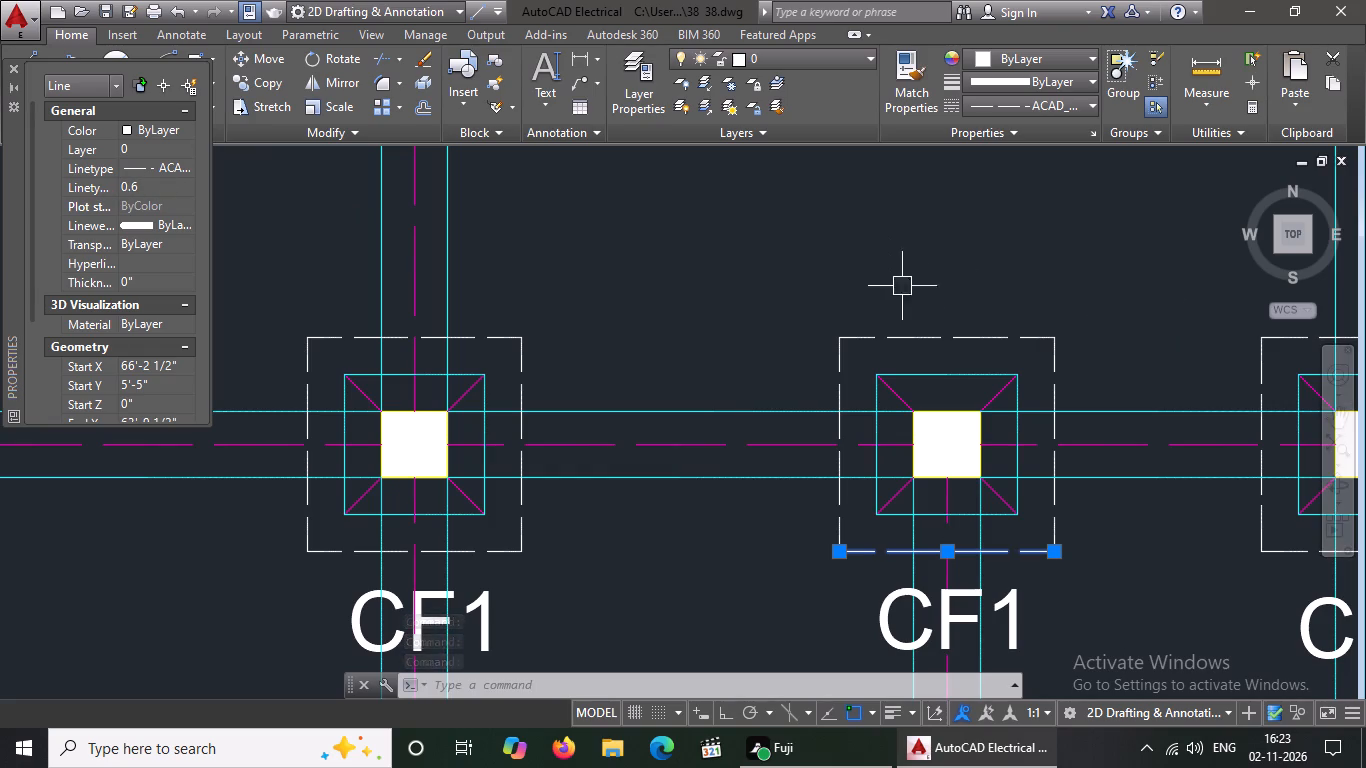
key(Escape)
Check the linetype scale of the right, left and top dashed outline lines around the second row's fourth CF1 footing.
click(1057, 379)
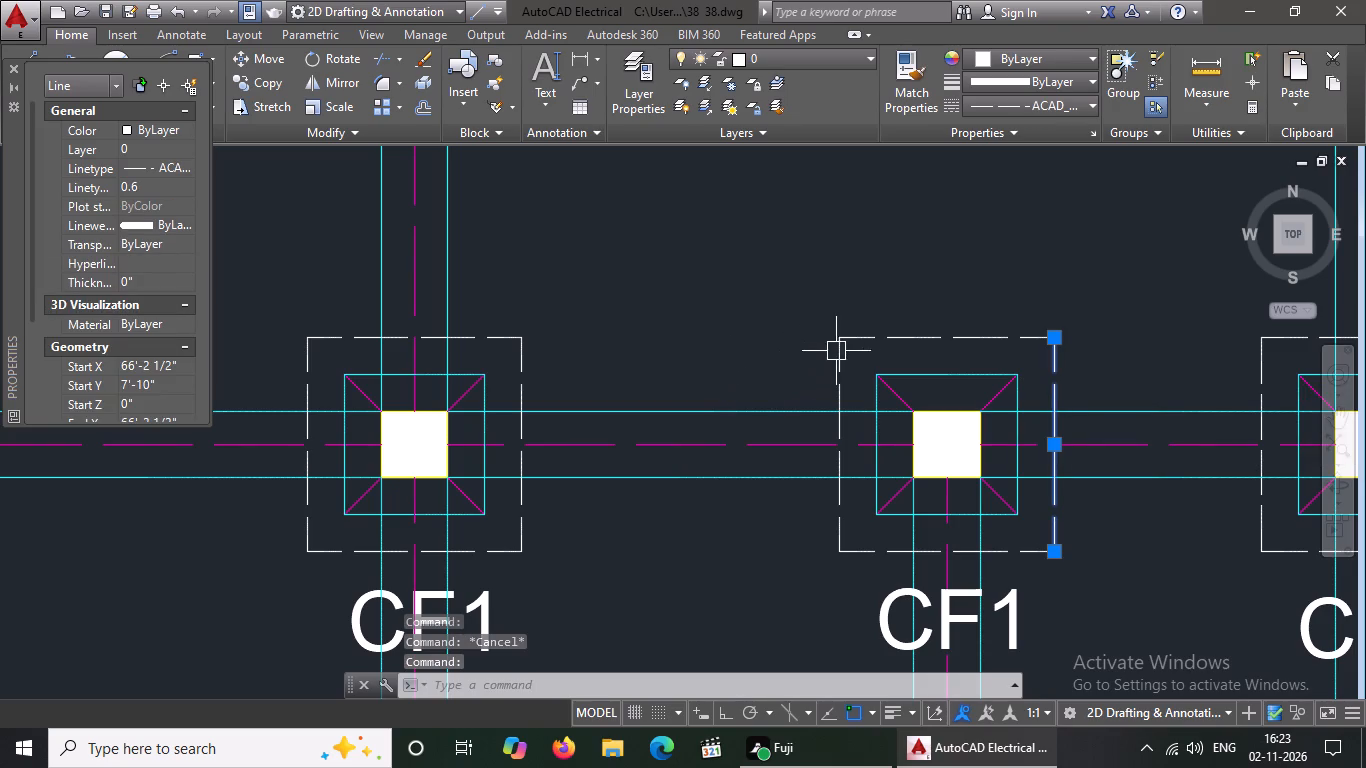
click(844, 365)
click(931, 338)
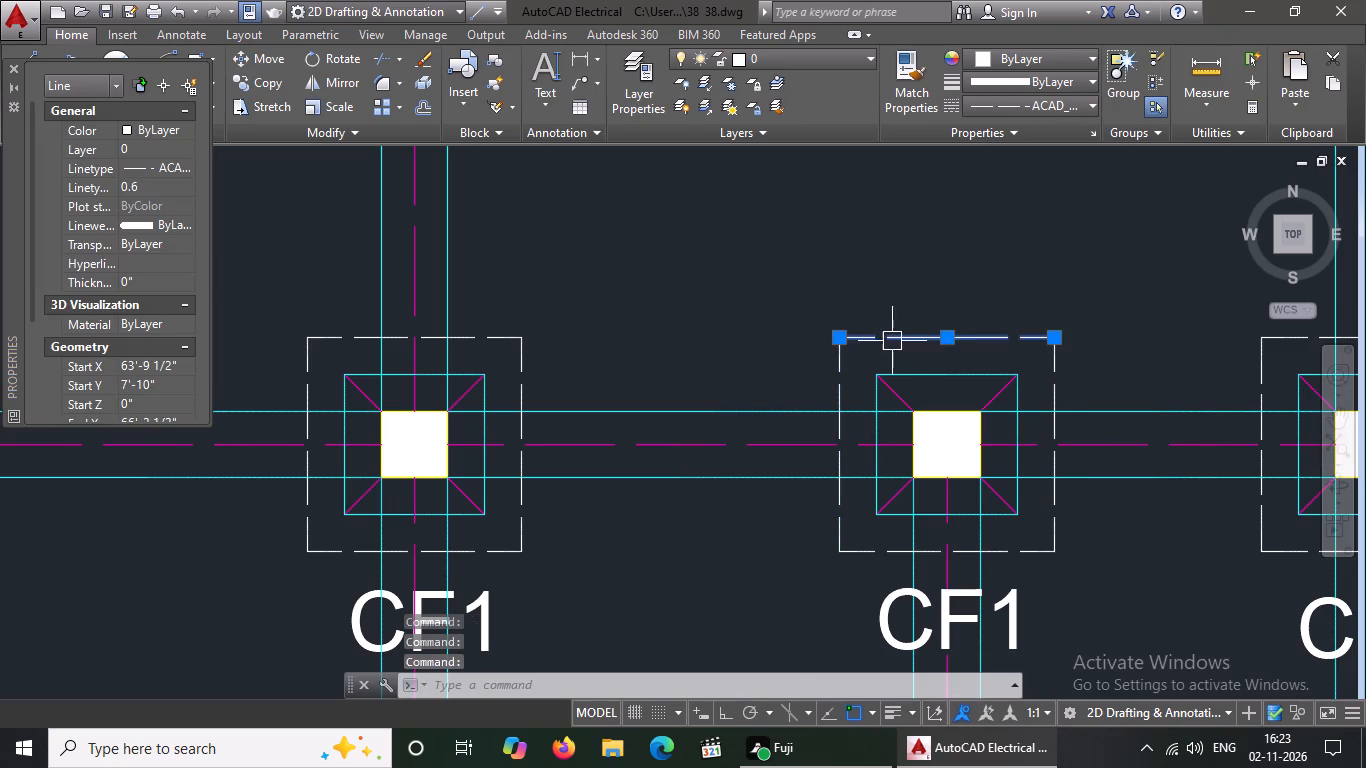
scroll(890, 341, down, 3)
key(Escape)
Set the linetype scale of the top dashed outline line around the second row's fifth CF1 footing to 0.6.
scroll(1049, 326, up, 2)
click(980, 364)
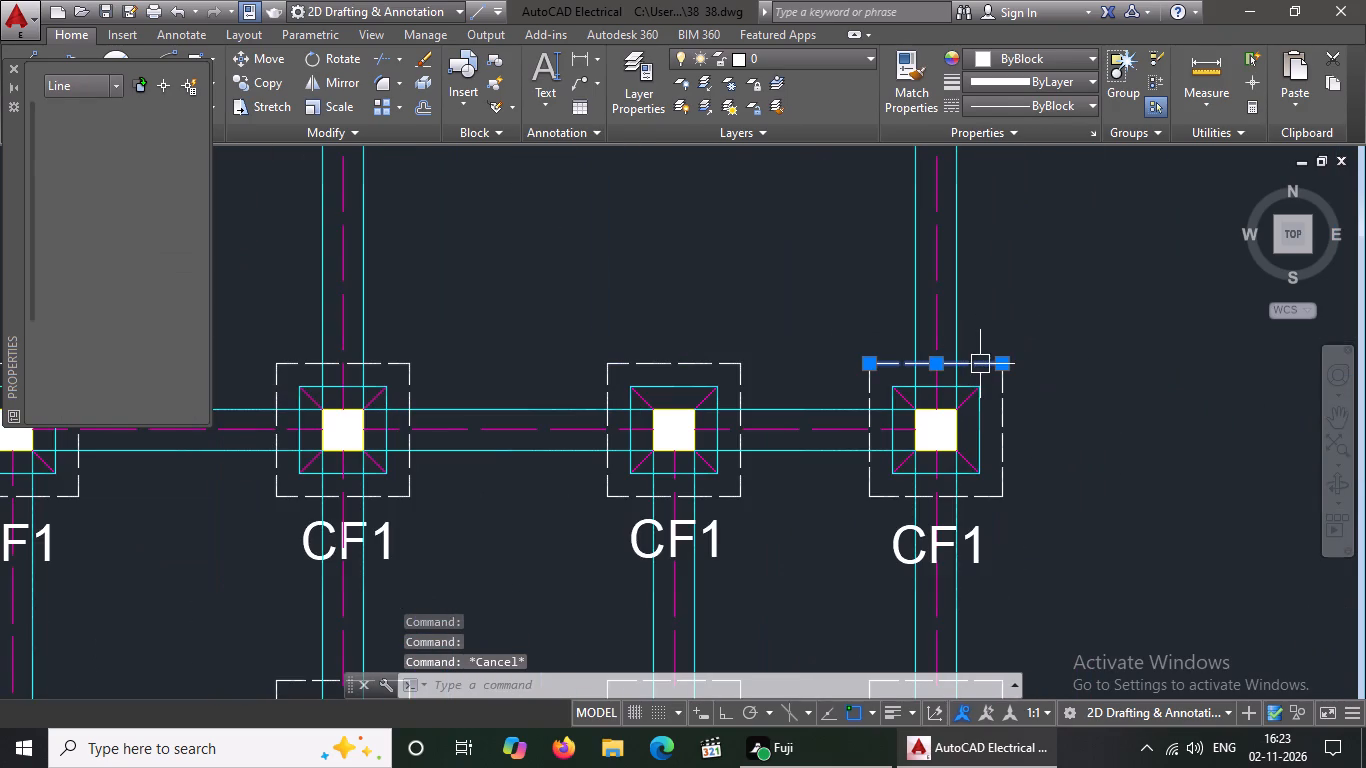
click(152, 186)
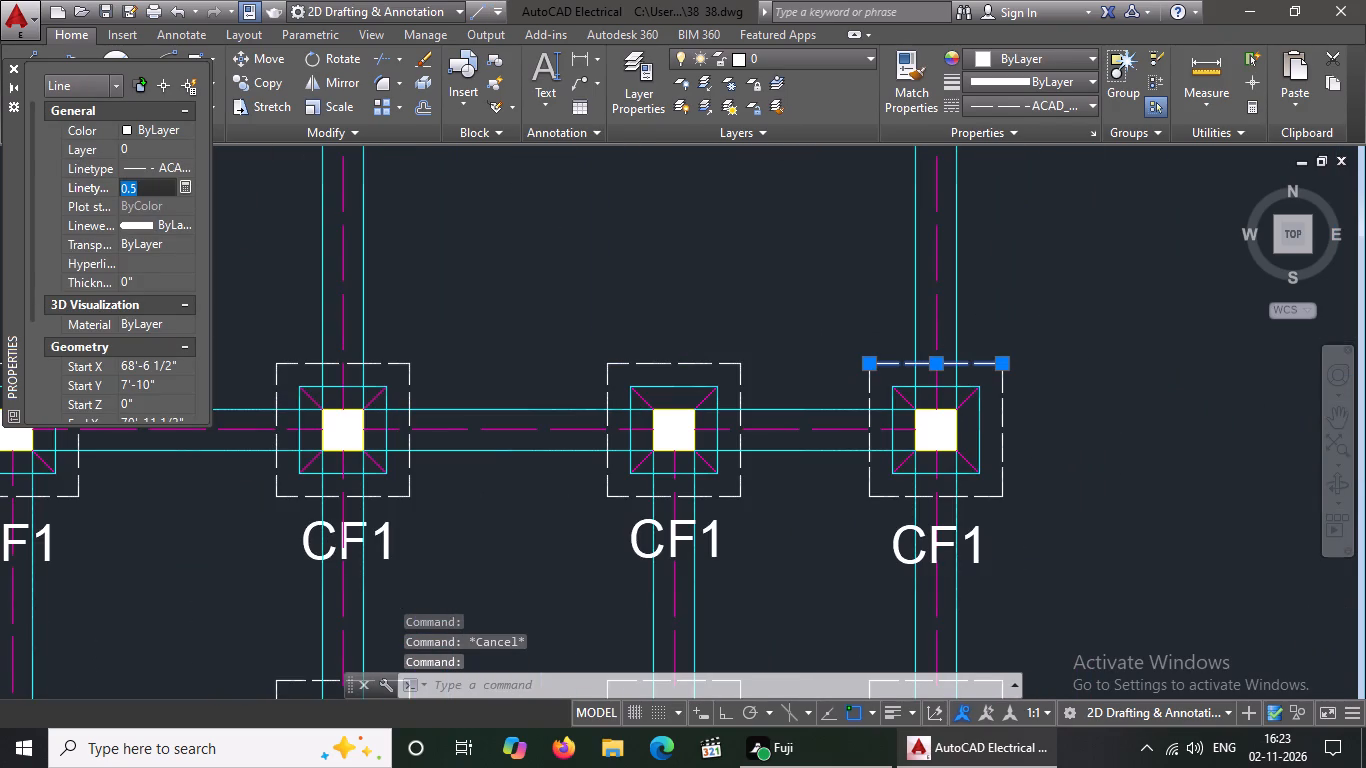
key(BackSpace)
key(BackSpace)
text(0.6)
key(Return)
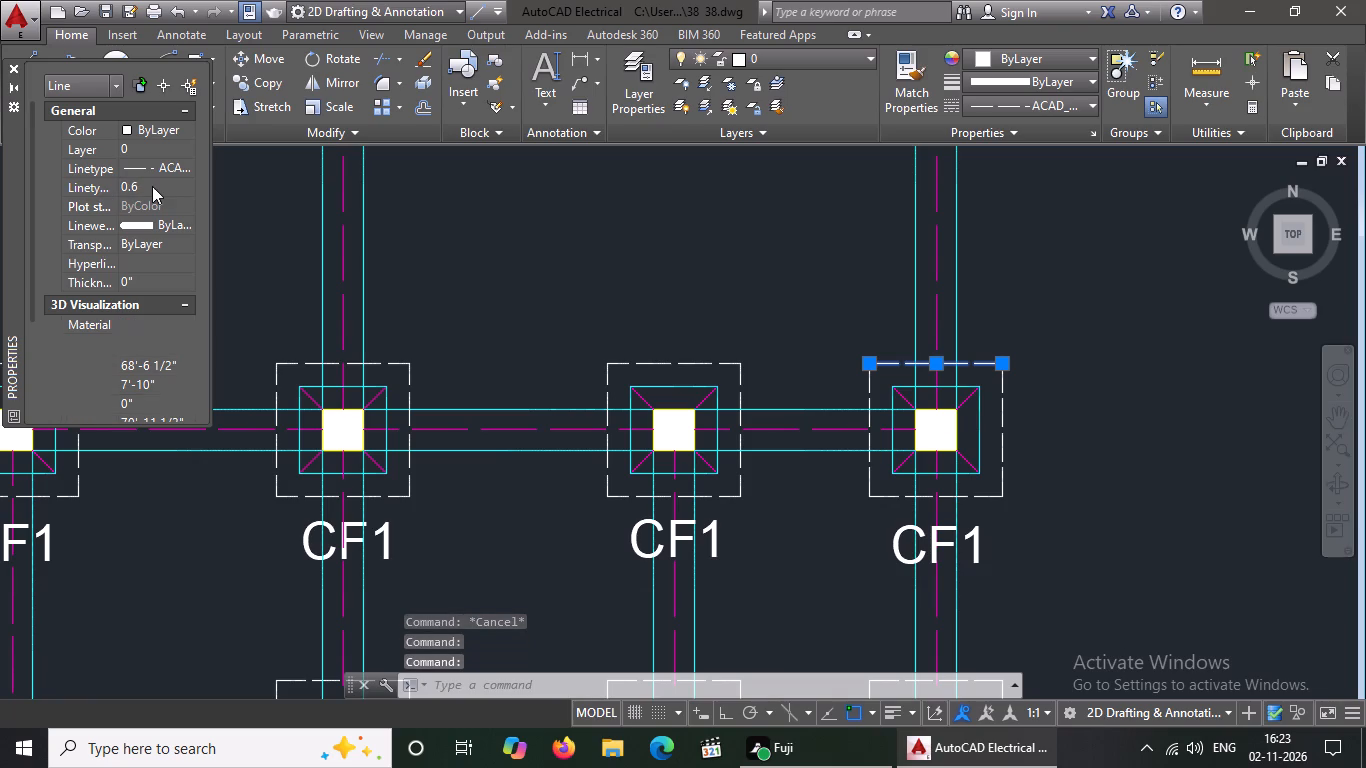
key(Escape)
Set the linetype scale of the right dashed outline line around the second row's fifth CF1 footing to 0.6.
click(1003, 420)
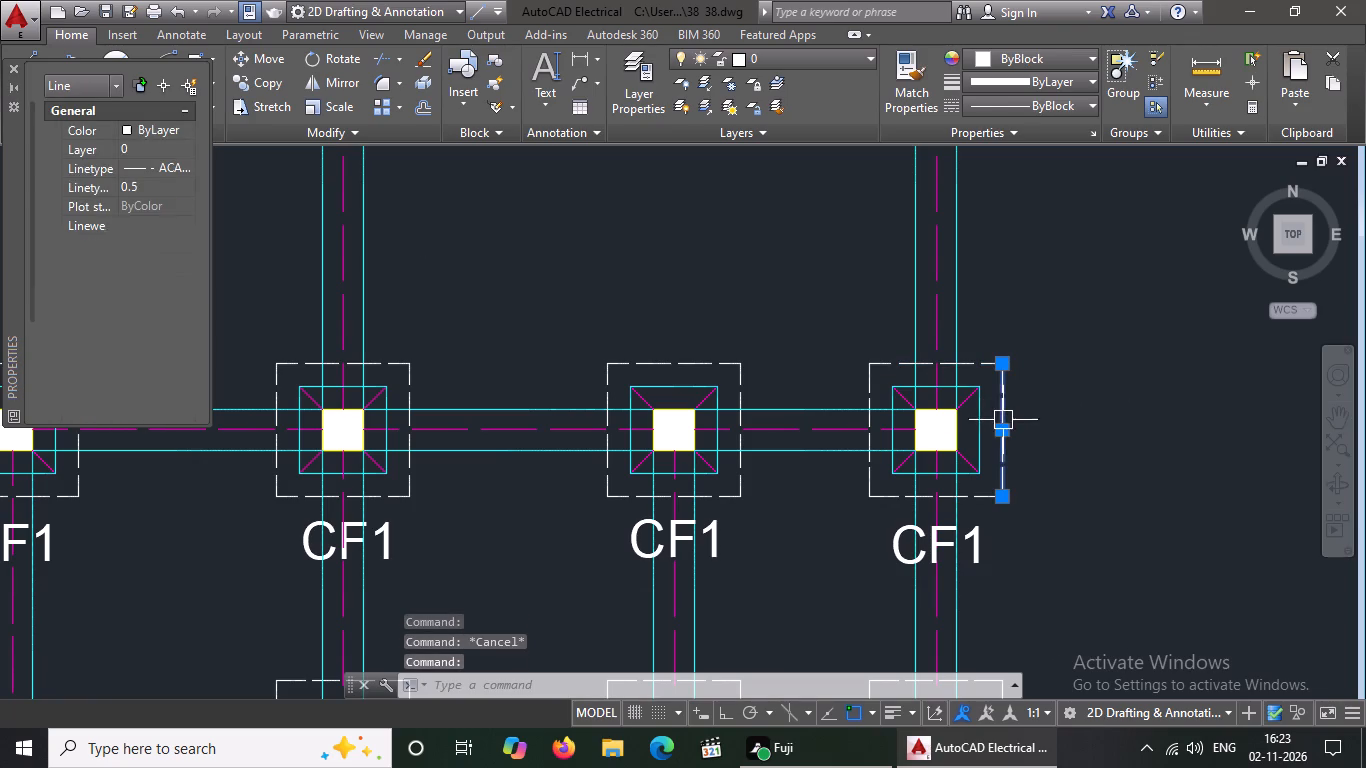
click(147, 187)
key(BackSpace)
key(BackSpace)
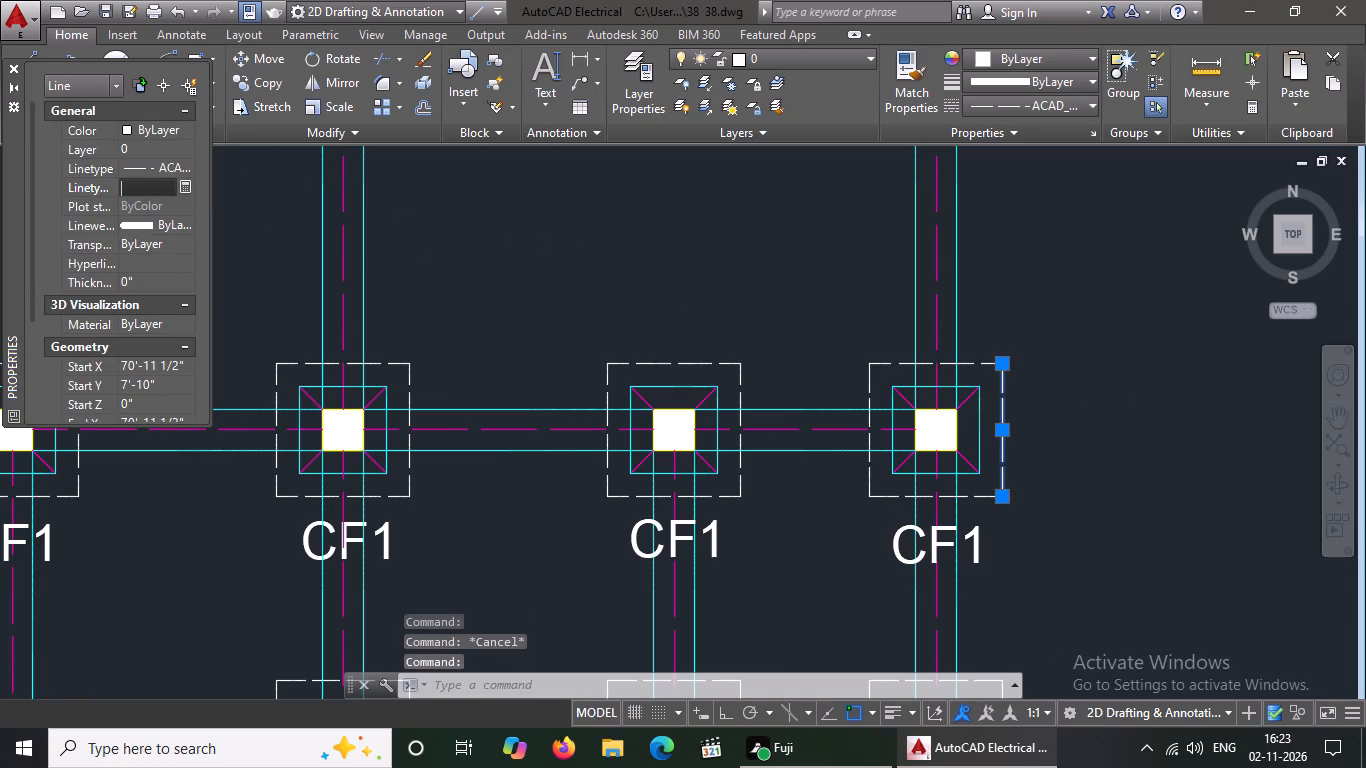
text(0.6)
key(Return)
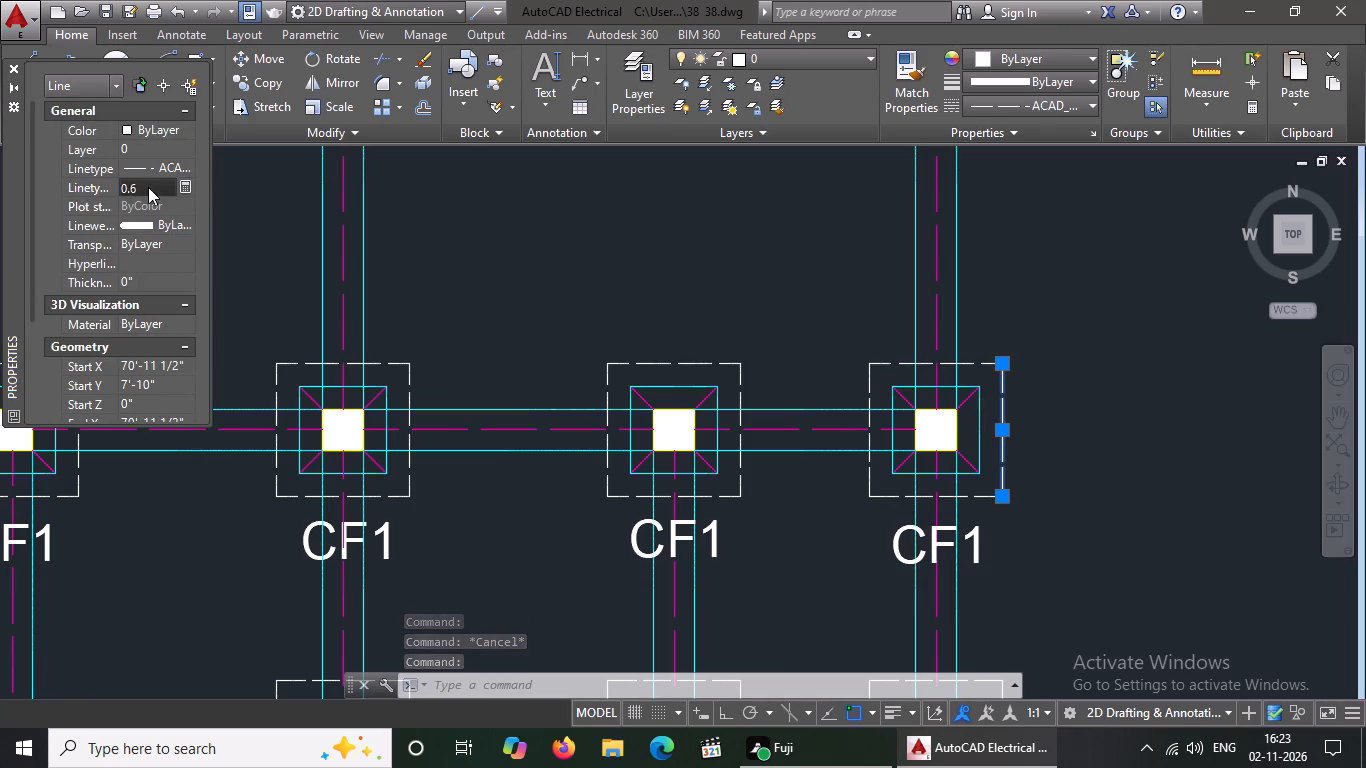
scroll(148, 187, up, 1)
key(Escape)
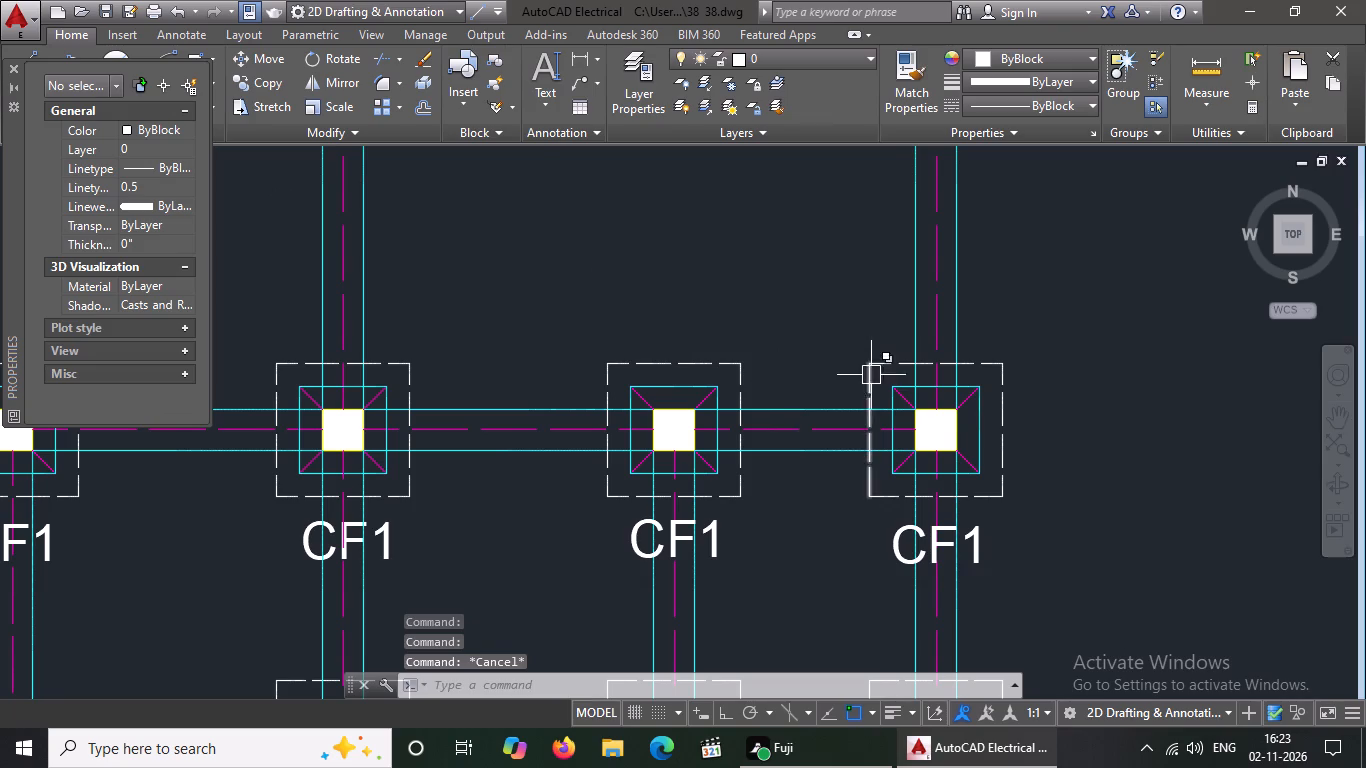
Set the linetype scale of the left dashed outline line around the second row's fifth CF1 footing to 0.6.
click(867, 382)
click(152, 183)
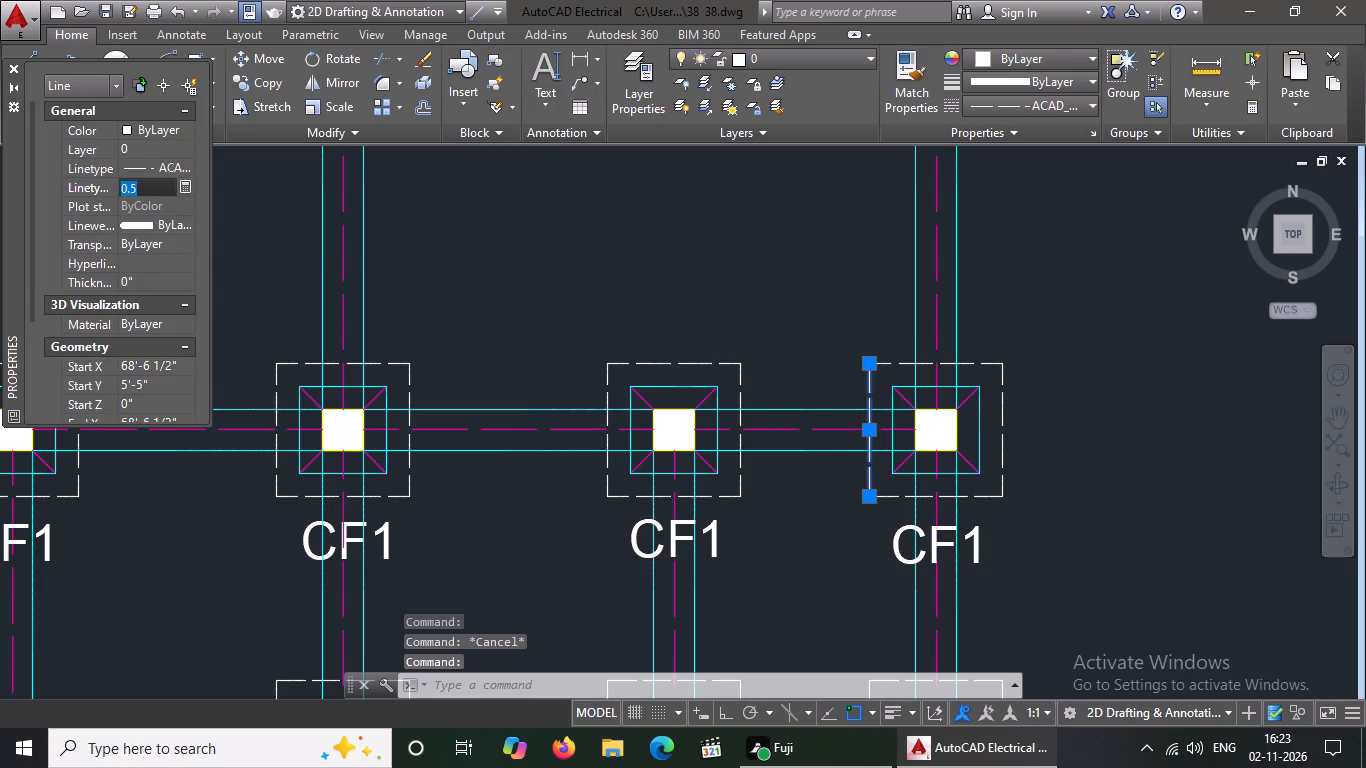
key(BackSpace)
key(BackSpace)
text(0.6)
key(Return)
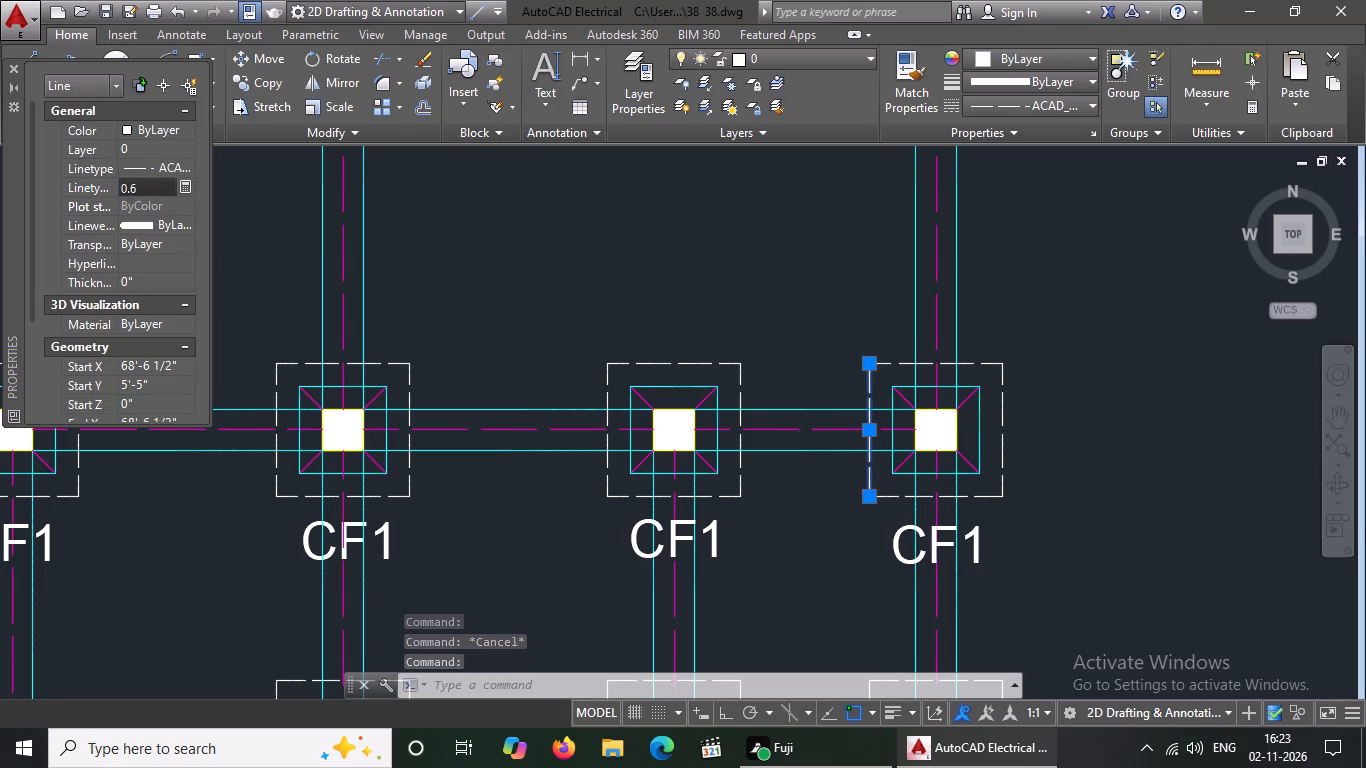
key(Escape)
key(Escape)
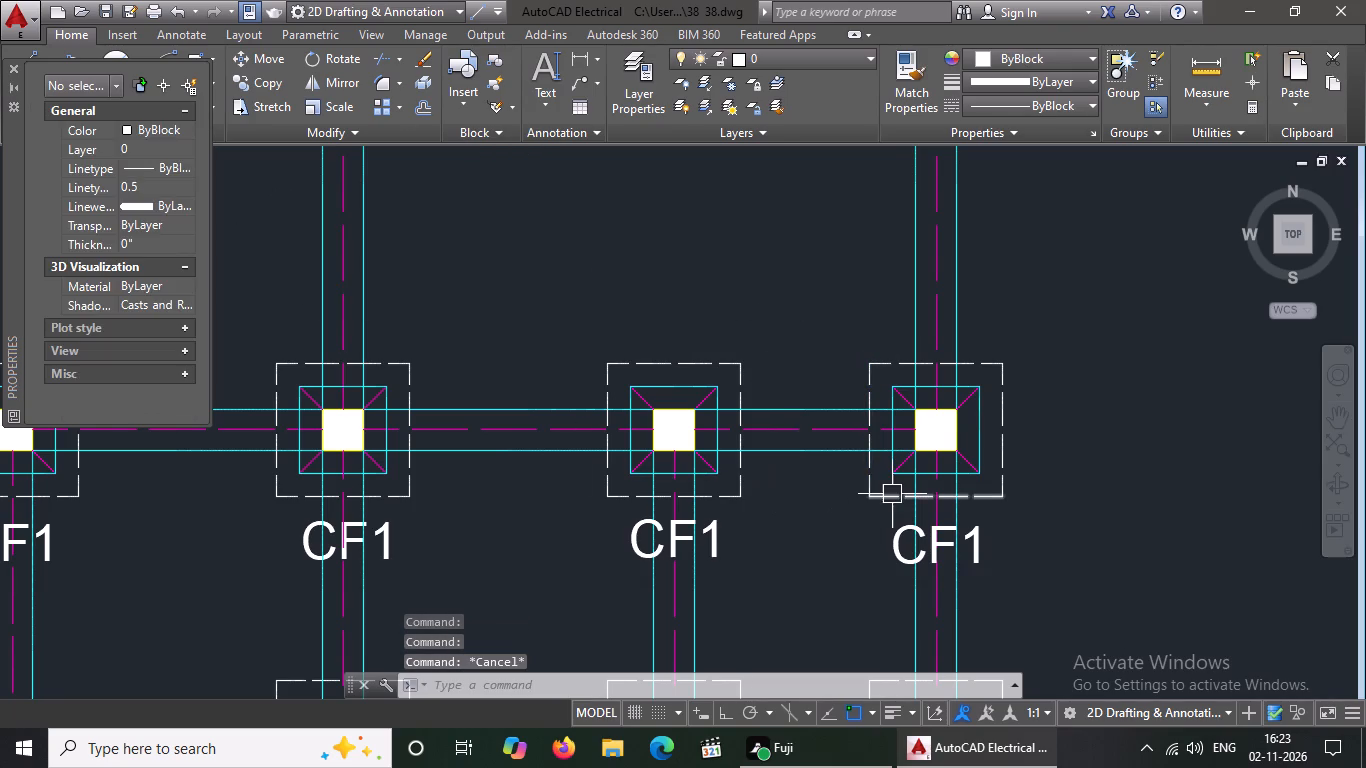
Set the linetype scale of the bottom dashed outline line around the second row's fifth CF1 footing to 0.6.
click(892, 494)
click(132, 177)
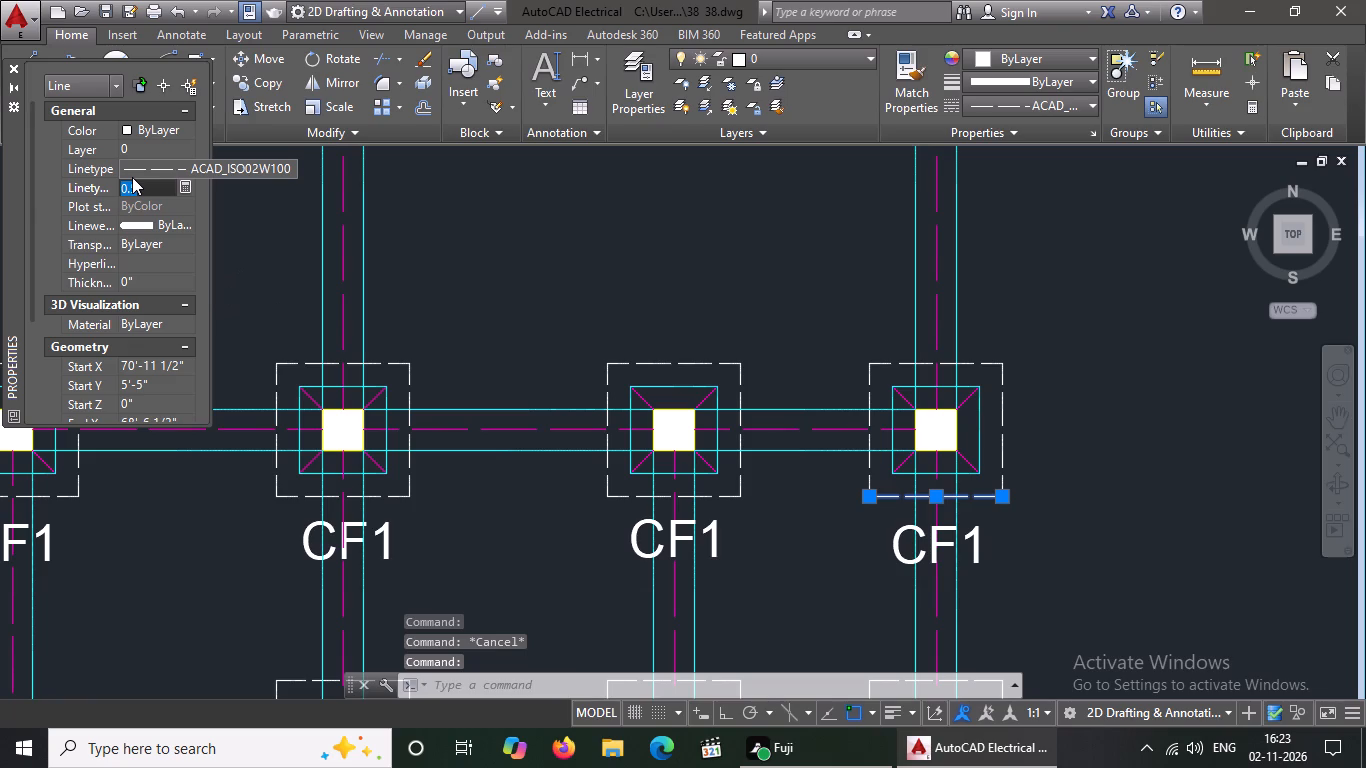
key(BackSpace)
key(BackSpace)
text(0.6)
key(Return)
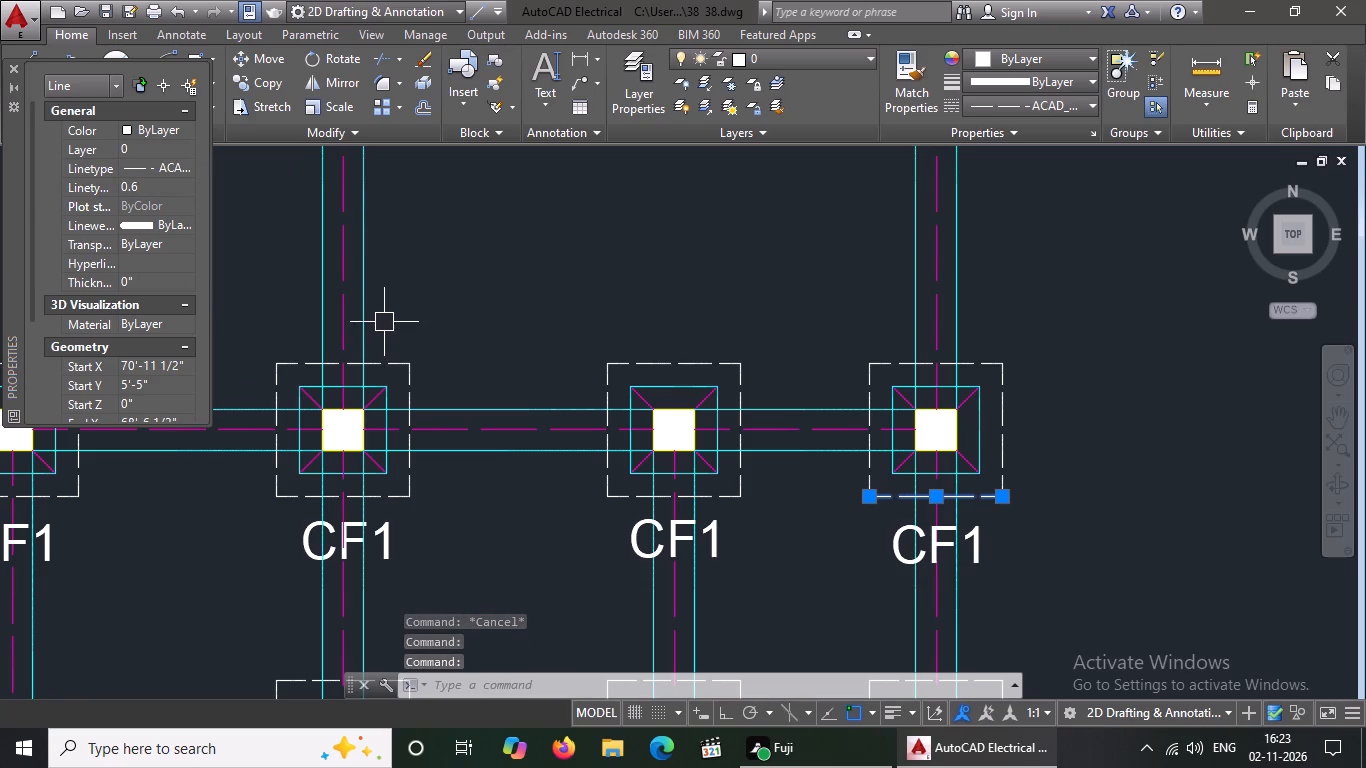
key(Escape)
Check the linetype scale of the right, bottom and left dashed outline lines around the second row's fifth CF1 footing.
click(1004, 420)
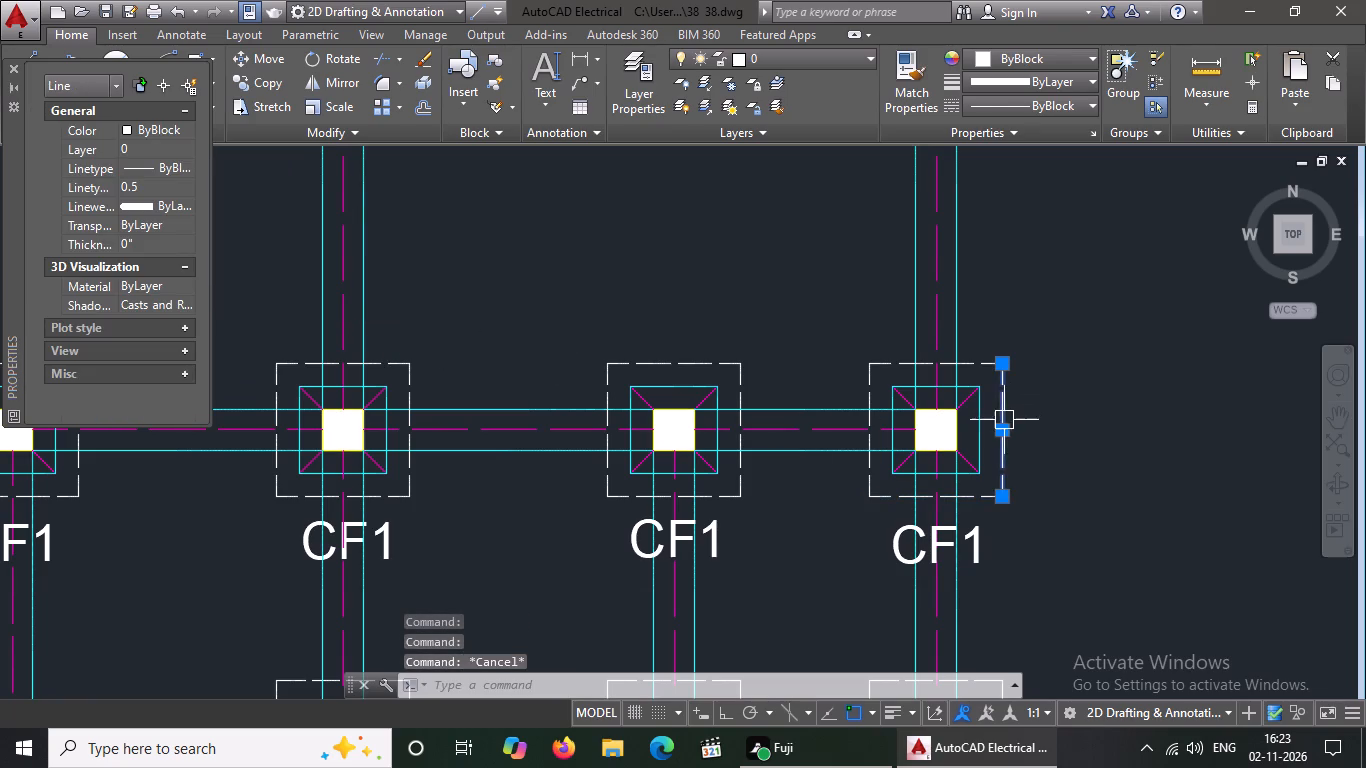
click(985, 493)
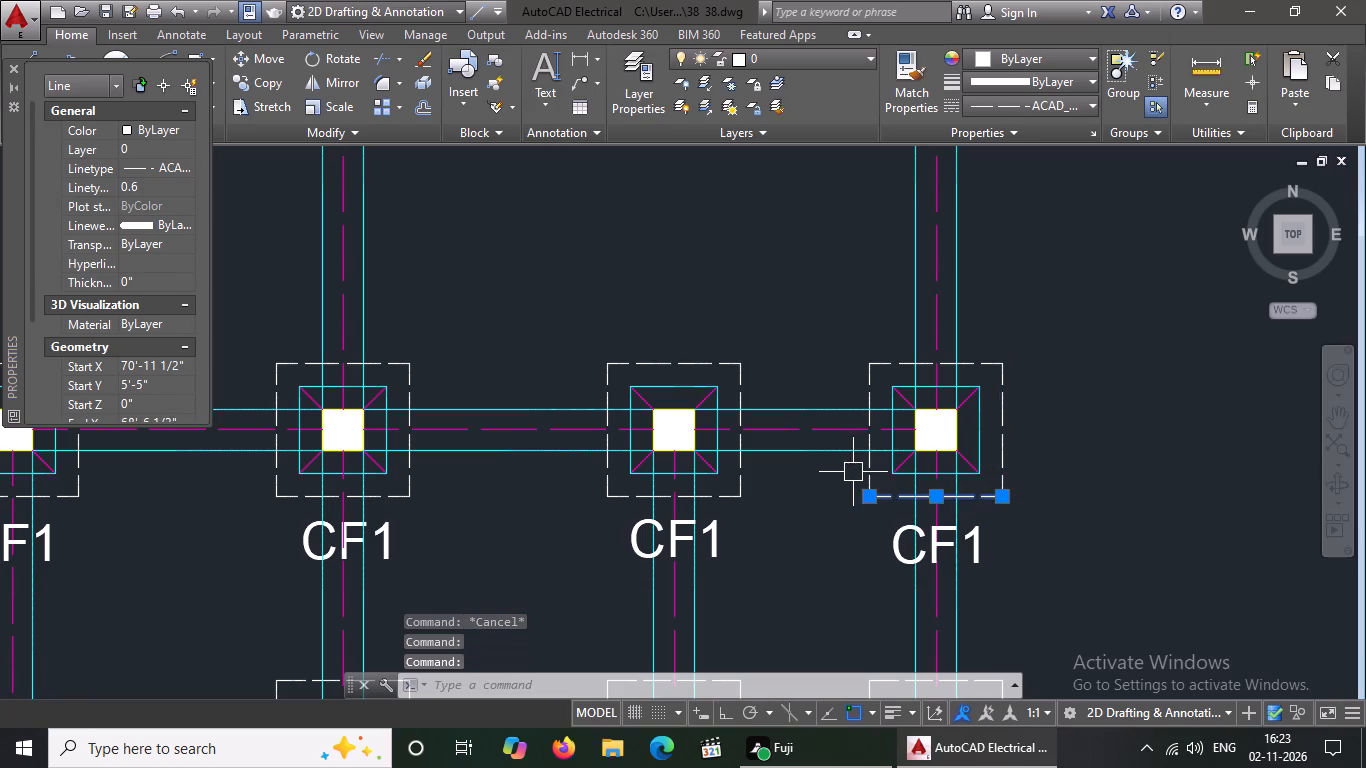
click(870, 477)
scroll(808, 410, down, 3)
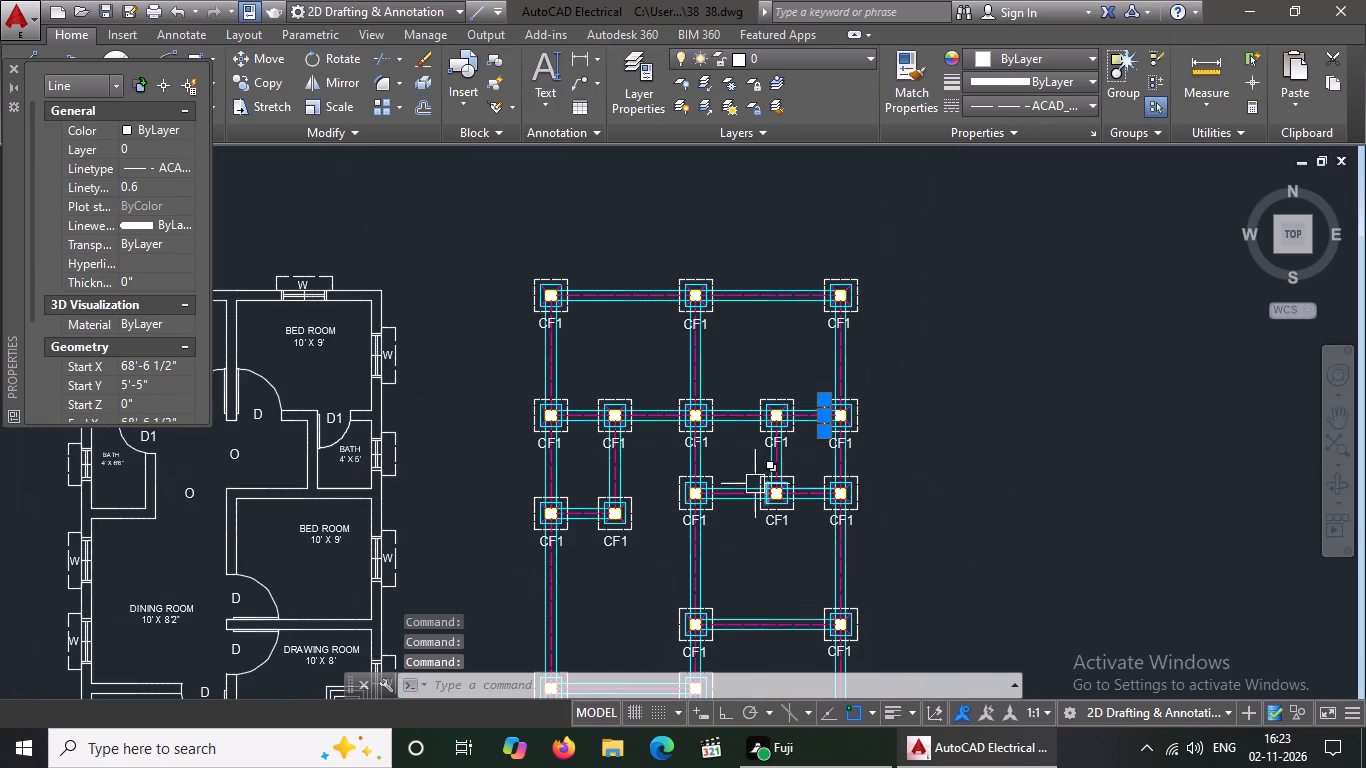
key(Escape)
Set the linetype scale of the right dashed outline line around the third row's rightmost CF1 footing to 0.6.
scroll(752, 498, up, 3)
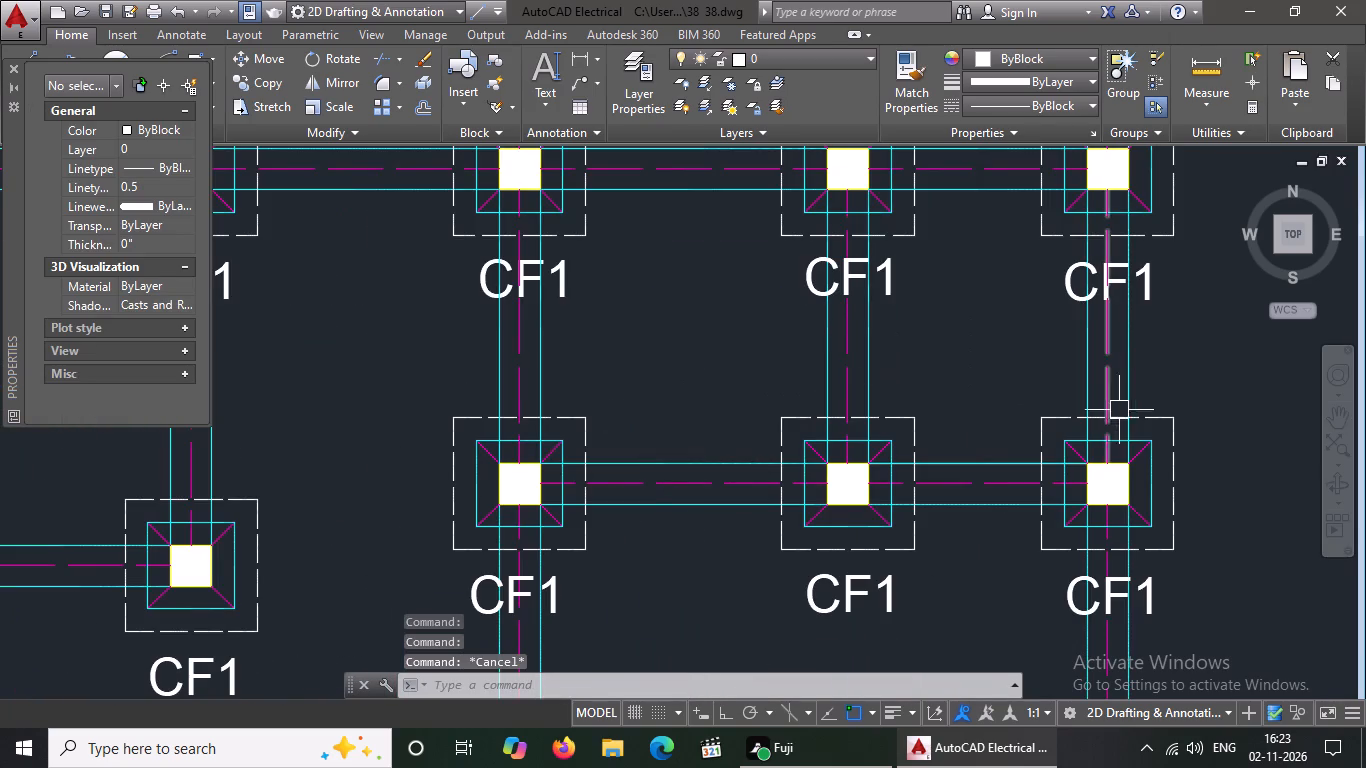
click(1166, 413)
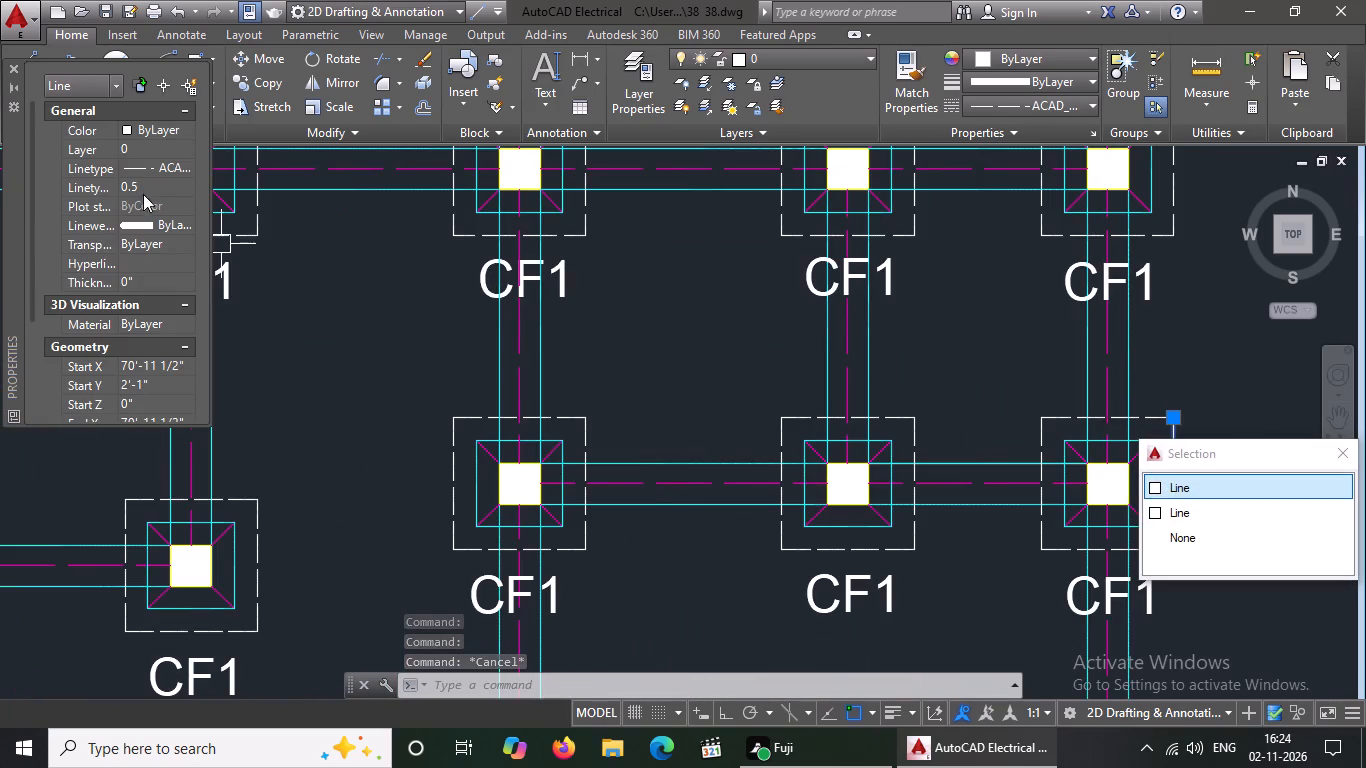
click(146, 189)
key(BackSpace)
key(BackSpace)
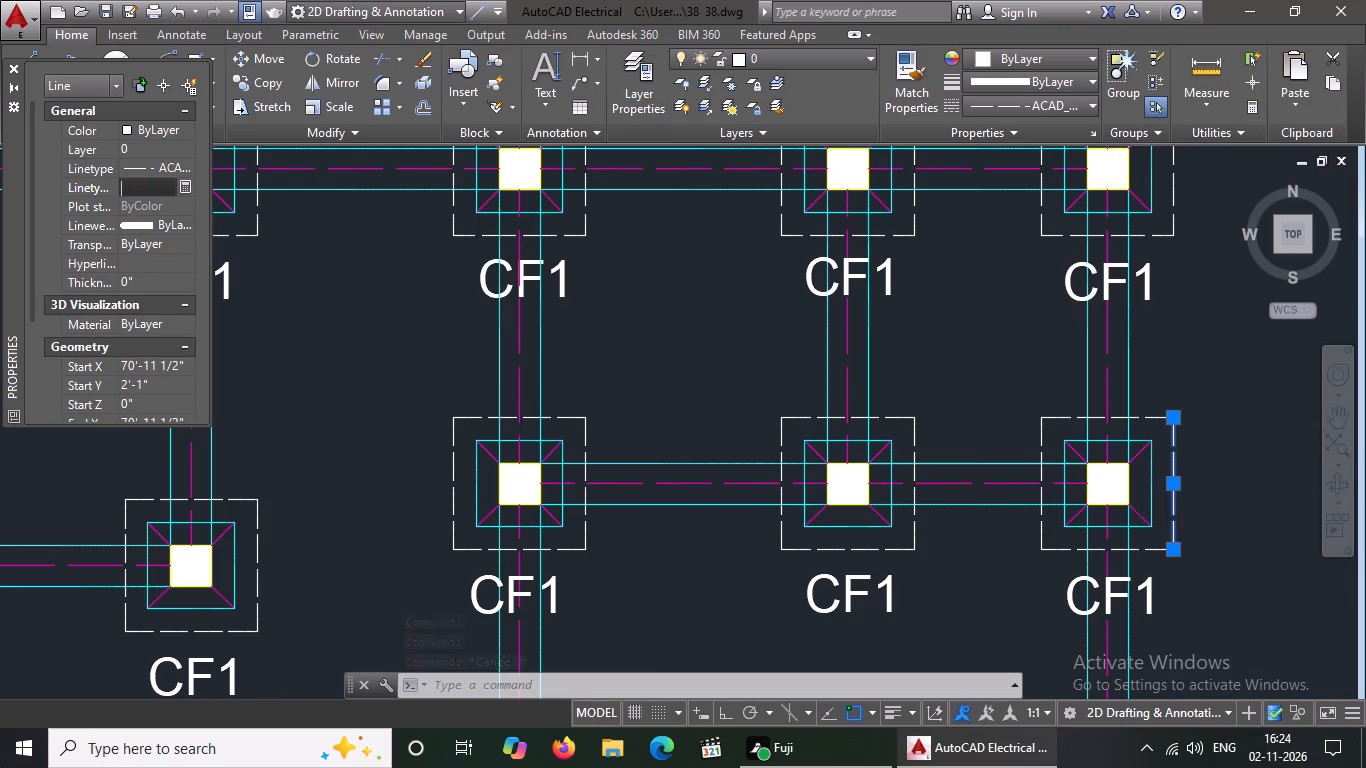
text(0.6)
key(Return)
key(Escape)
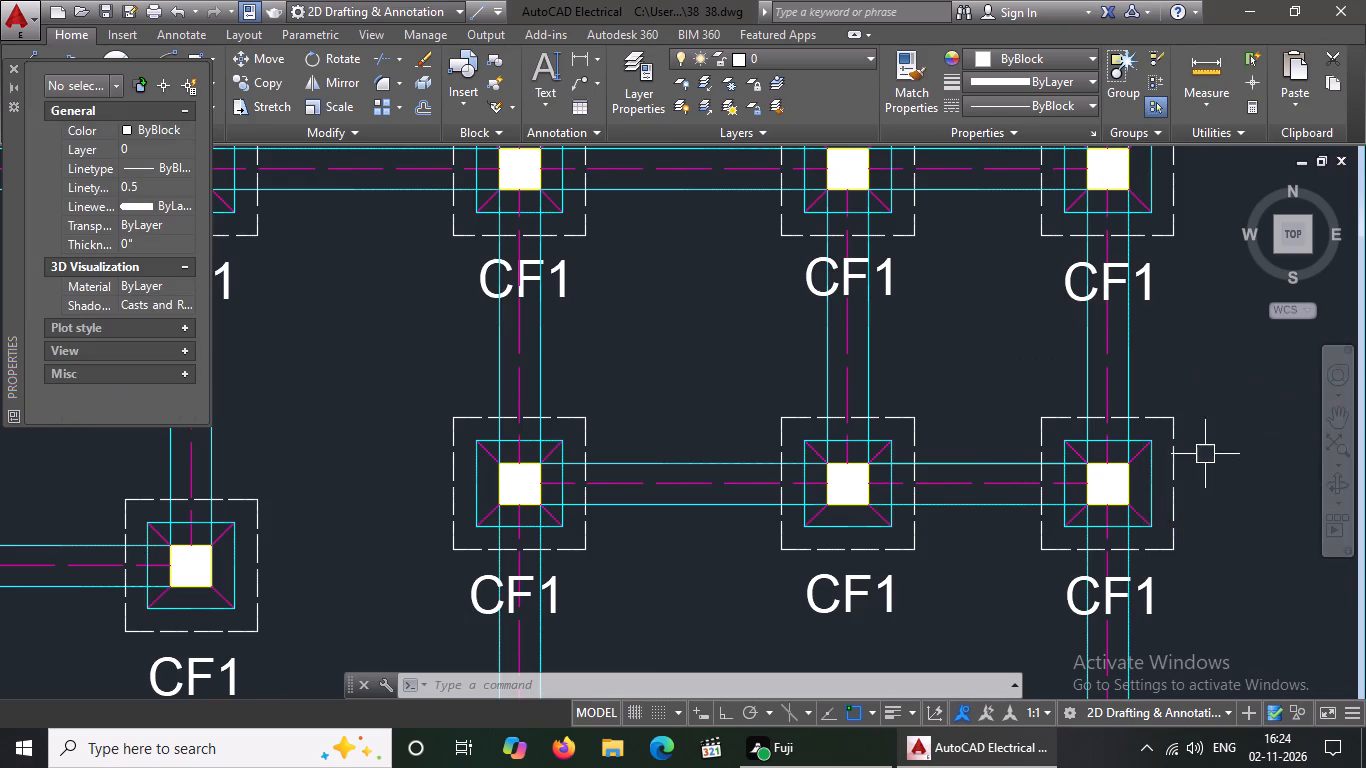
Set the linetype scale of the top dashed outline line around the third row's rightmost CF1 footing to 0.6.
click(1152, 411)
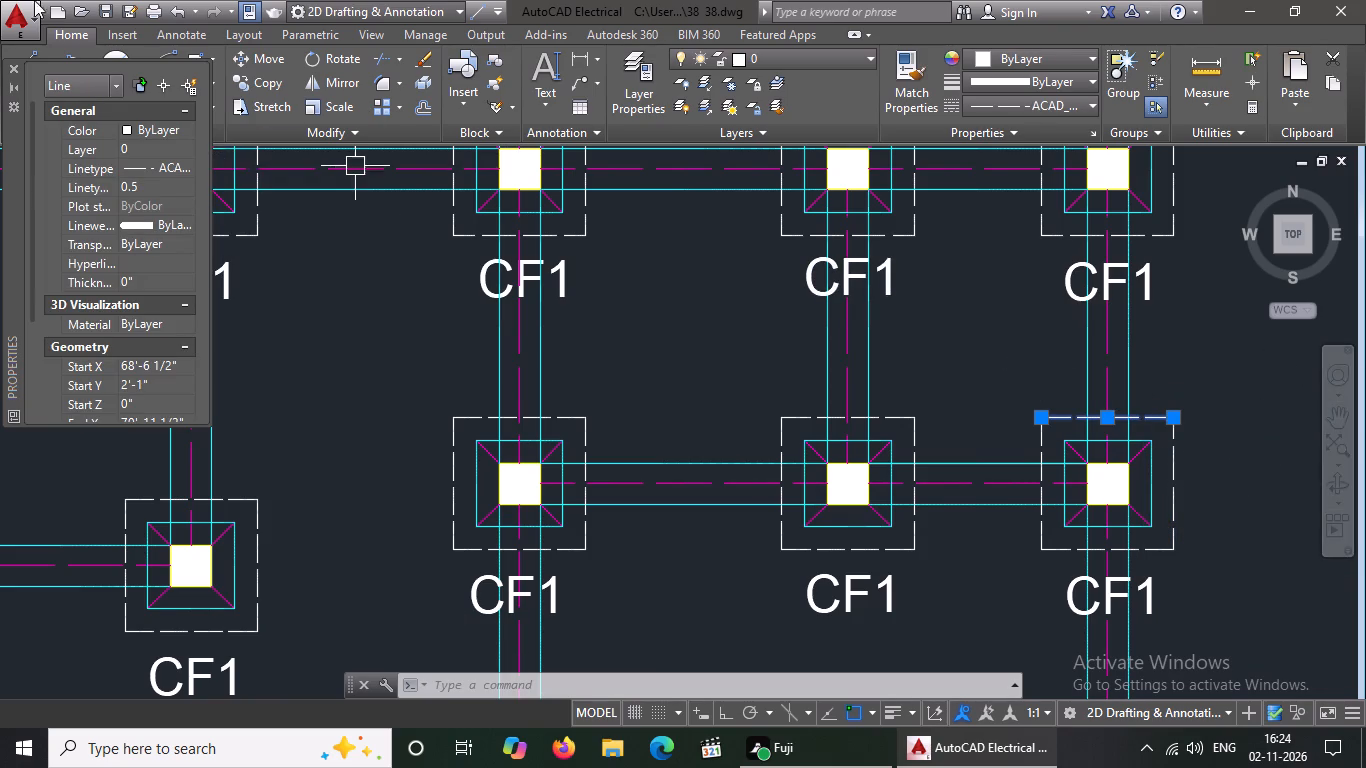
click(145, 185)
key(BackSpace)
key(BackSpace)
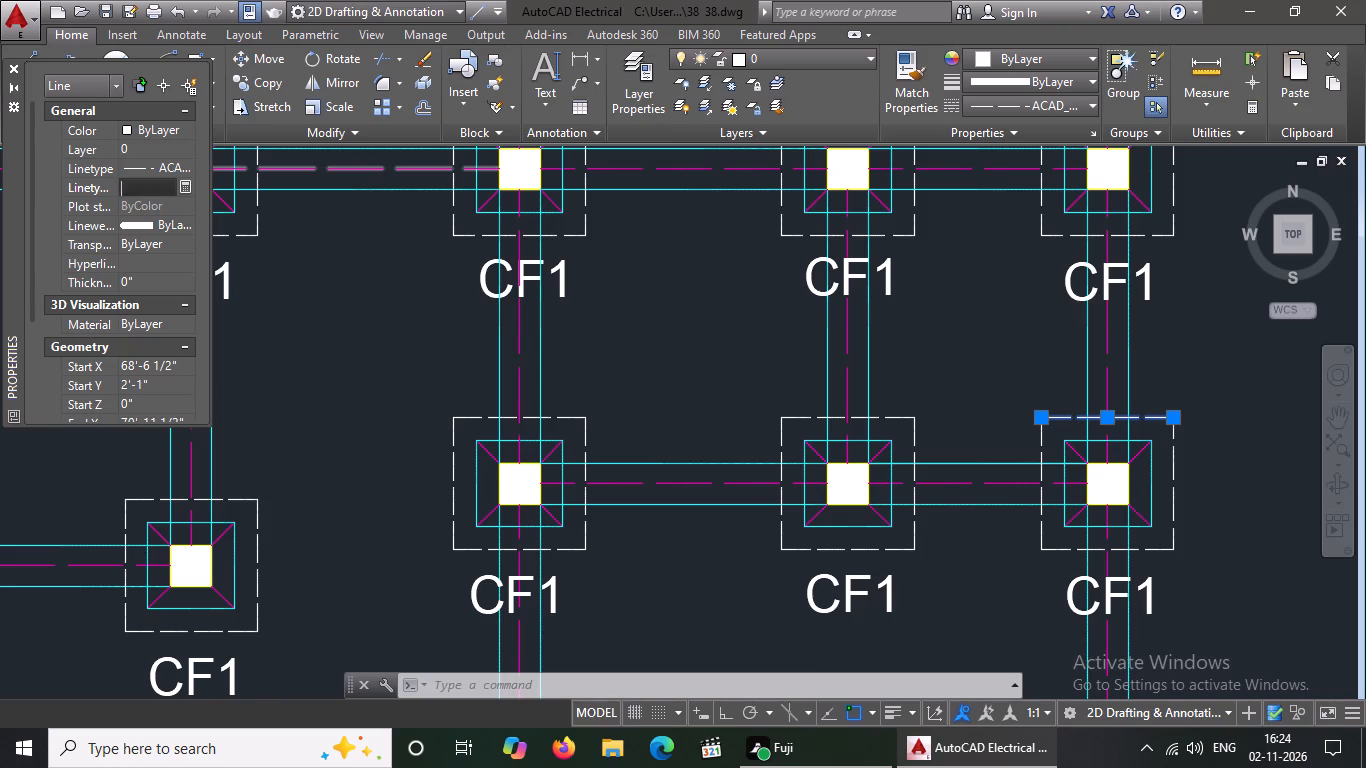
text(0.6)
key(Return)
Set the linetype scale of the bottom dashed outline line around the third row's rightmost CF1 footing to 0.6.
key(Escape)
click(1145, 555)
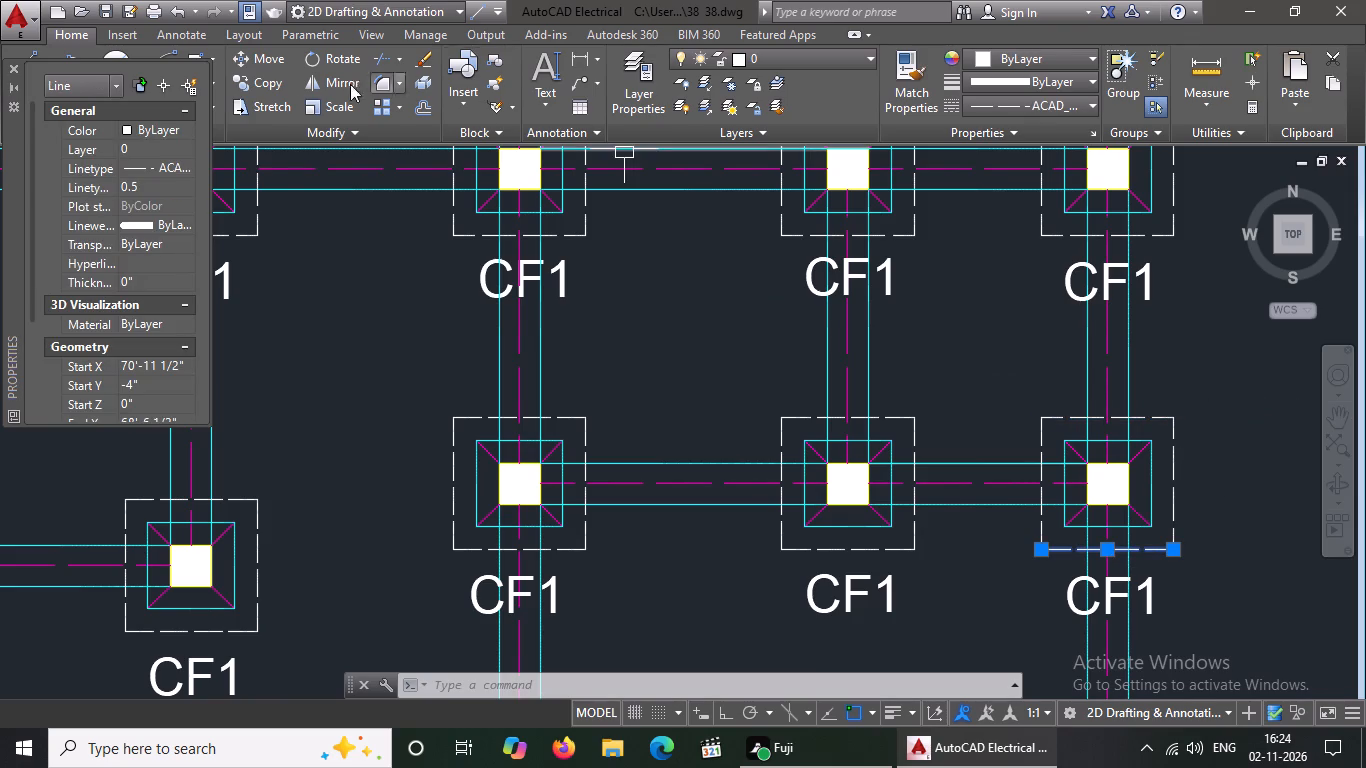
click(146, 186)
key(BackSpace)
key(BackSpace)
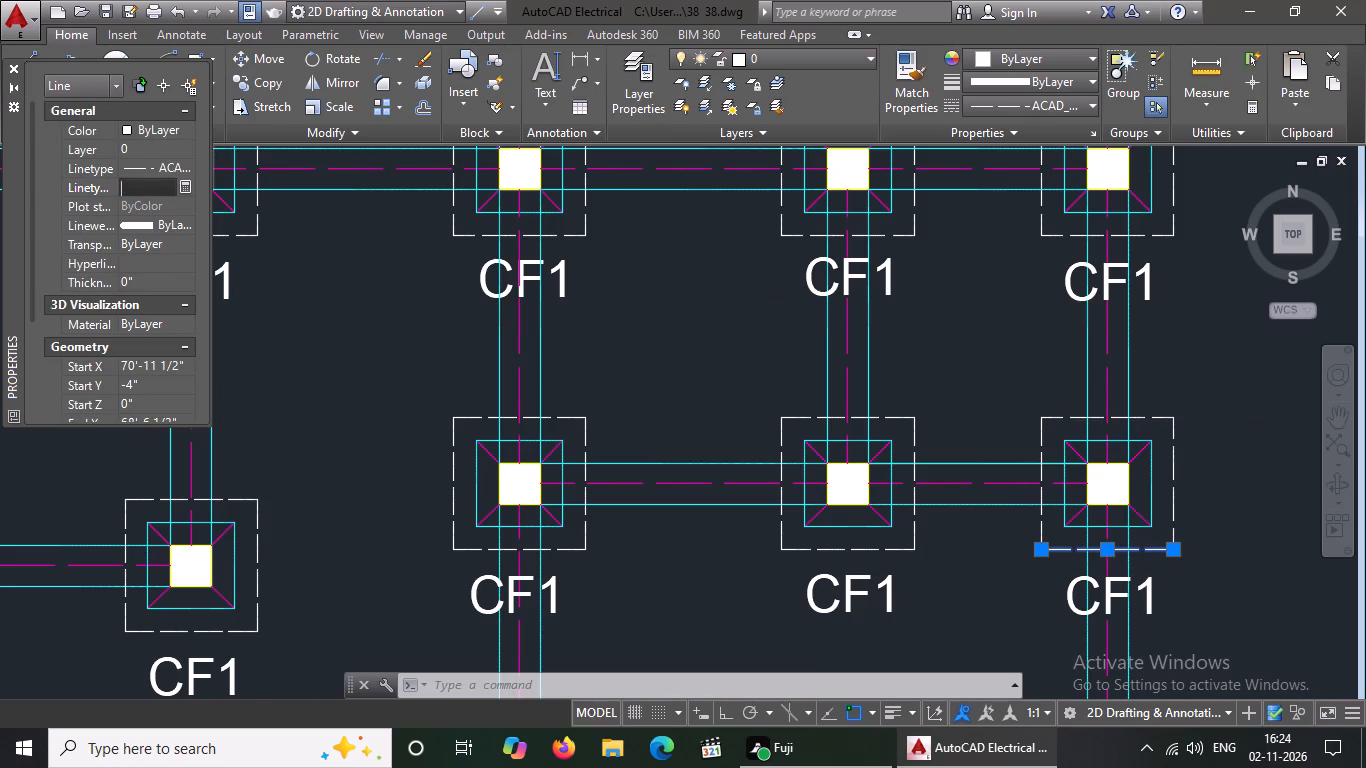
text(0.6)
key(Return)
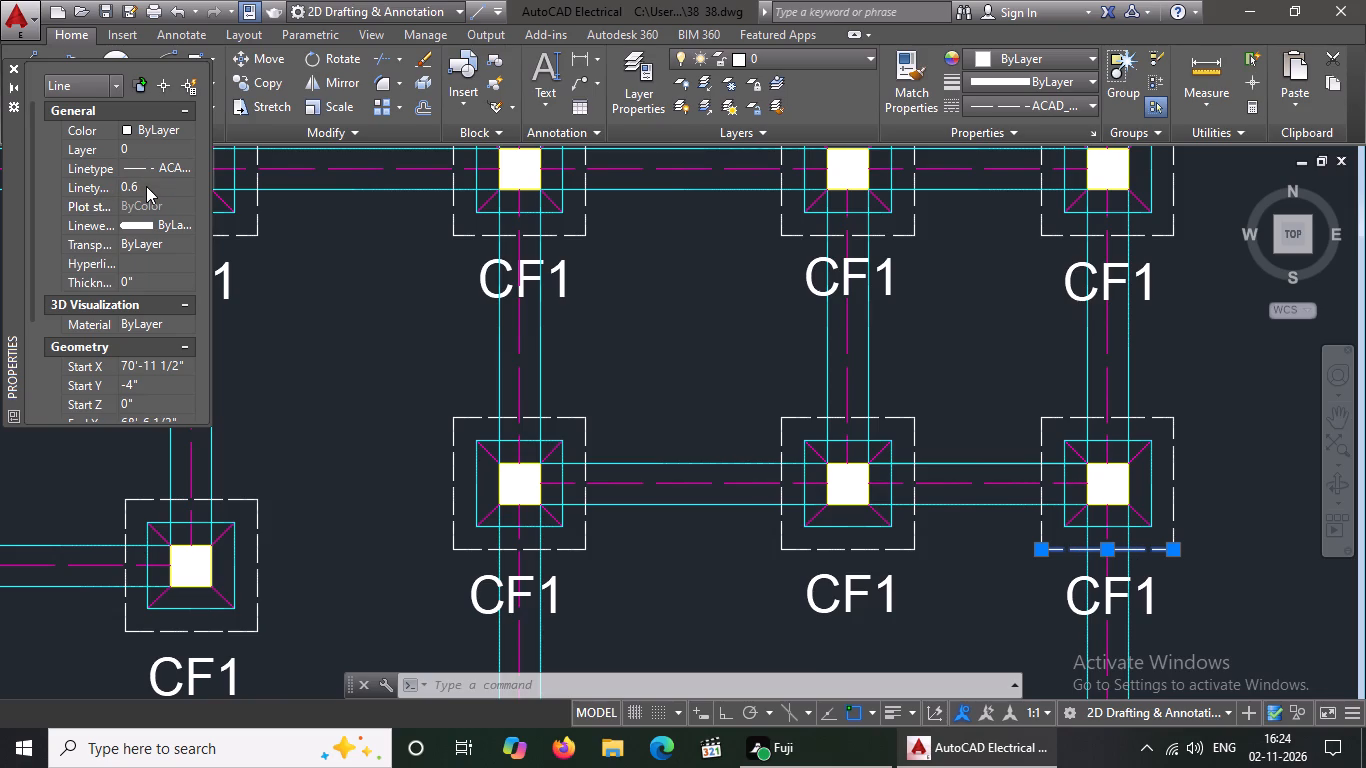
key(Escape)
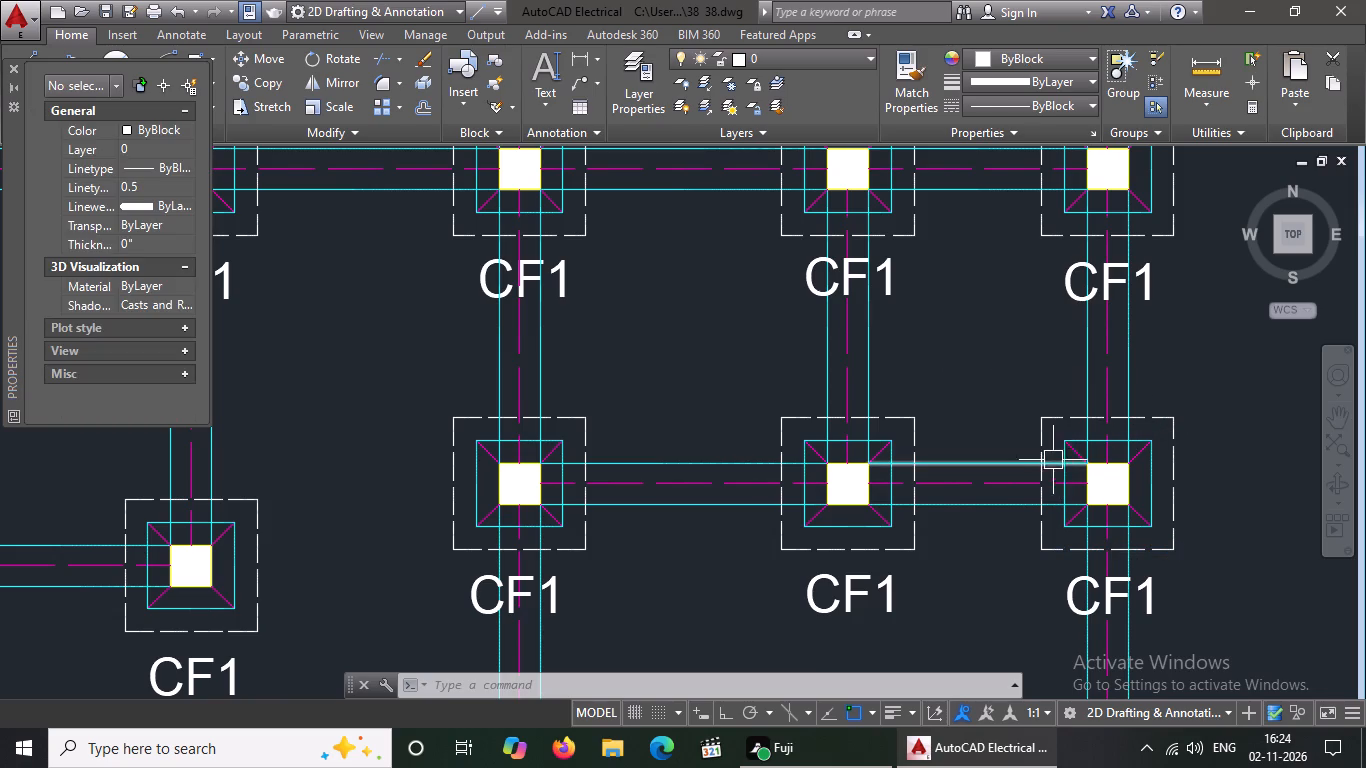
Set the linetype scale of the left dashed outline line around the third row's rightmost CF1 footing to 0.6.
click(1047, 449)
click(172, 186)
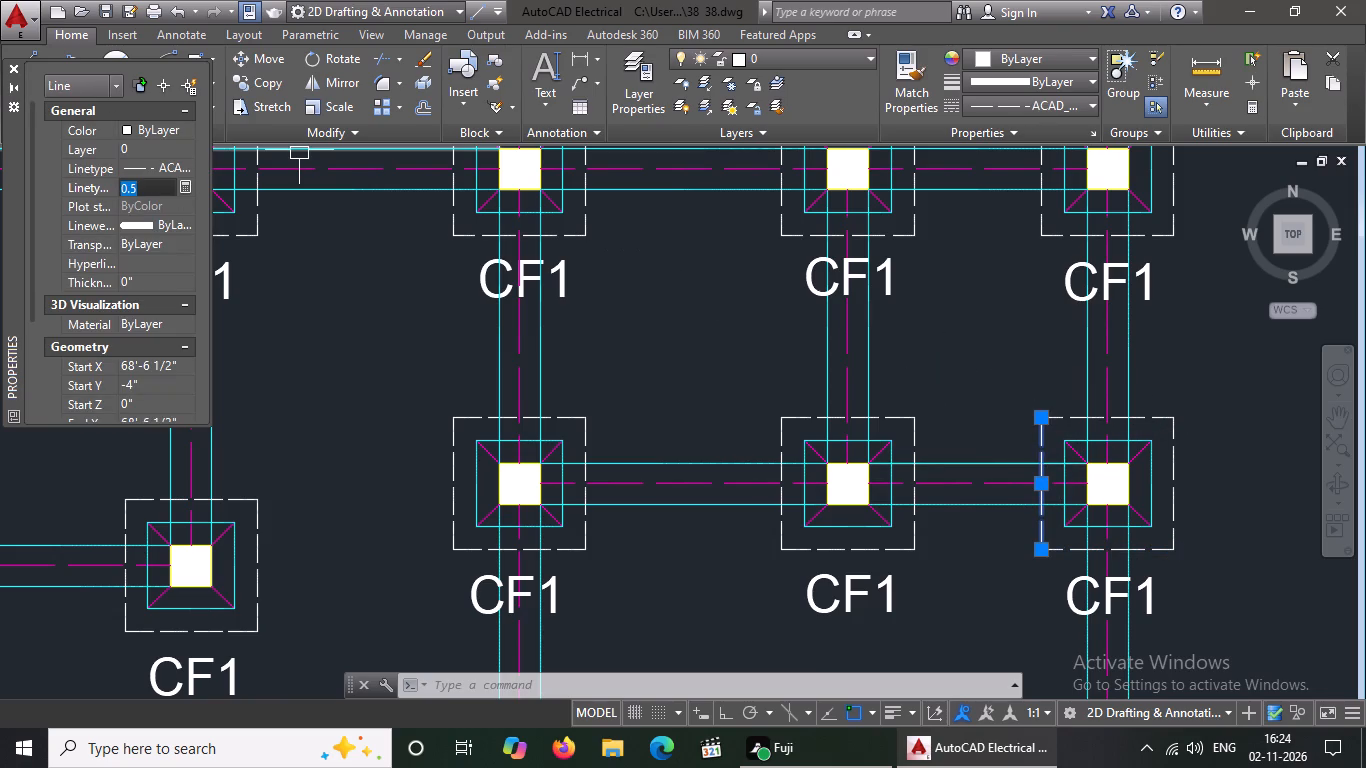
key(BackSpace)
key(BackSpace)
text(0.6)
key(Return)
key(Escape)
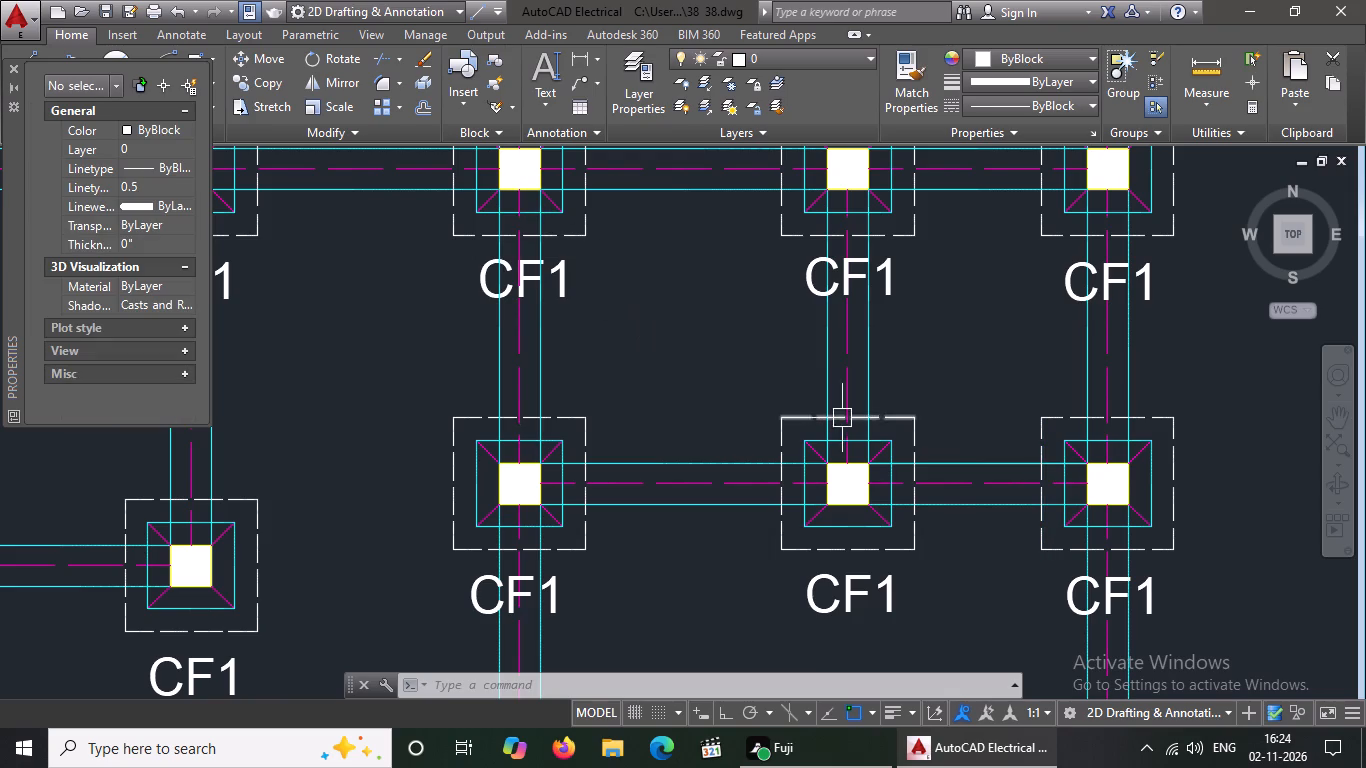
Check the linetype scale of the left, bottom and top dashed outline lines around the third row's rightmost CF1 footing.
click(885, 411)
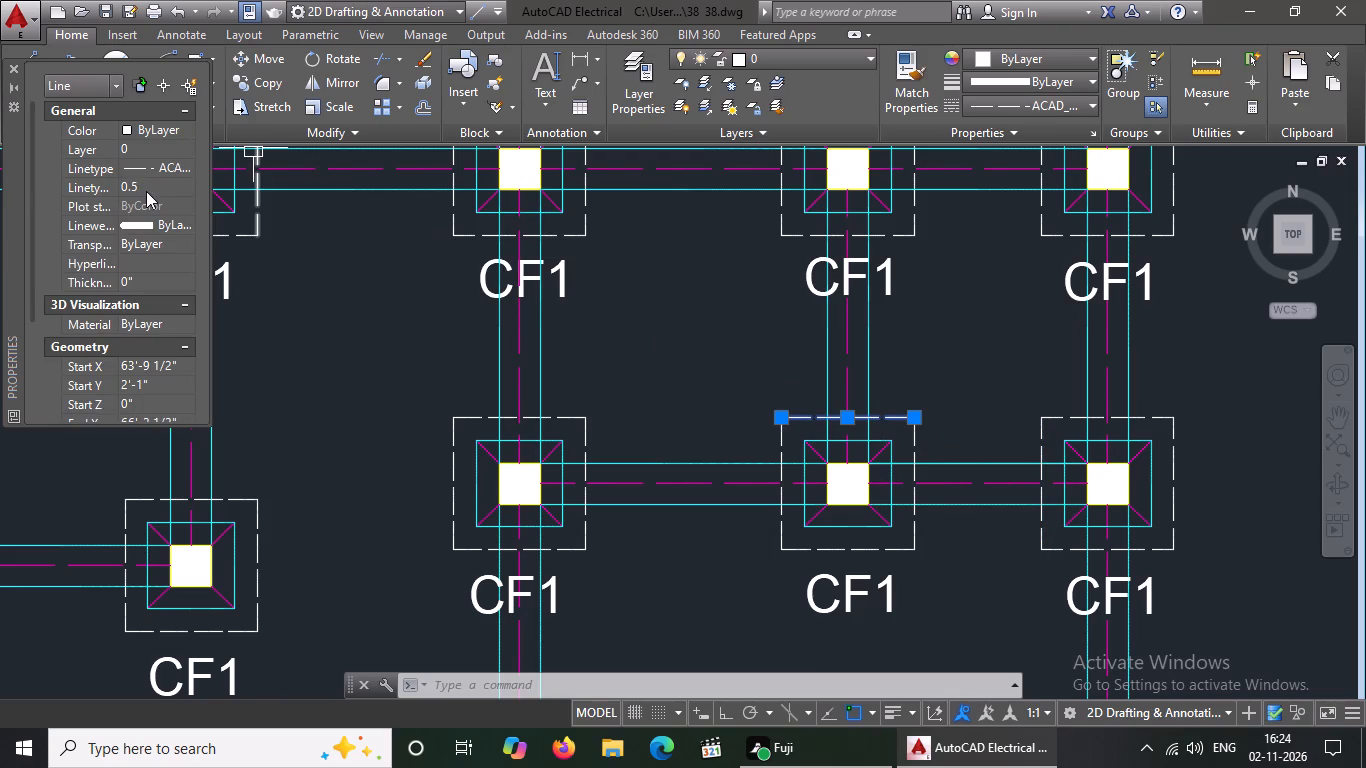
click(146, 191)
click(1037, 530)
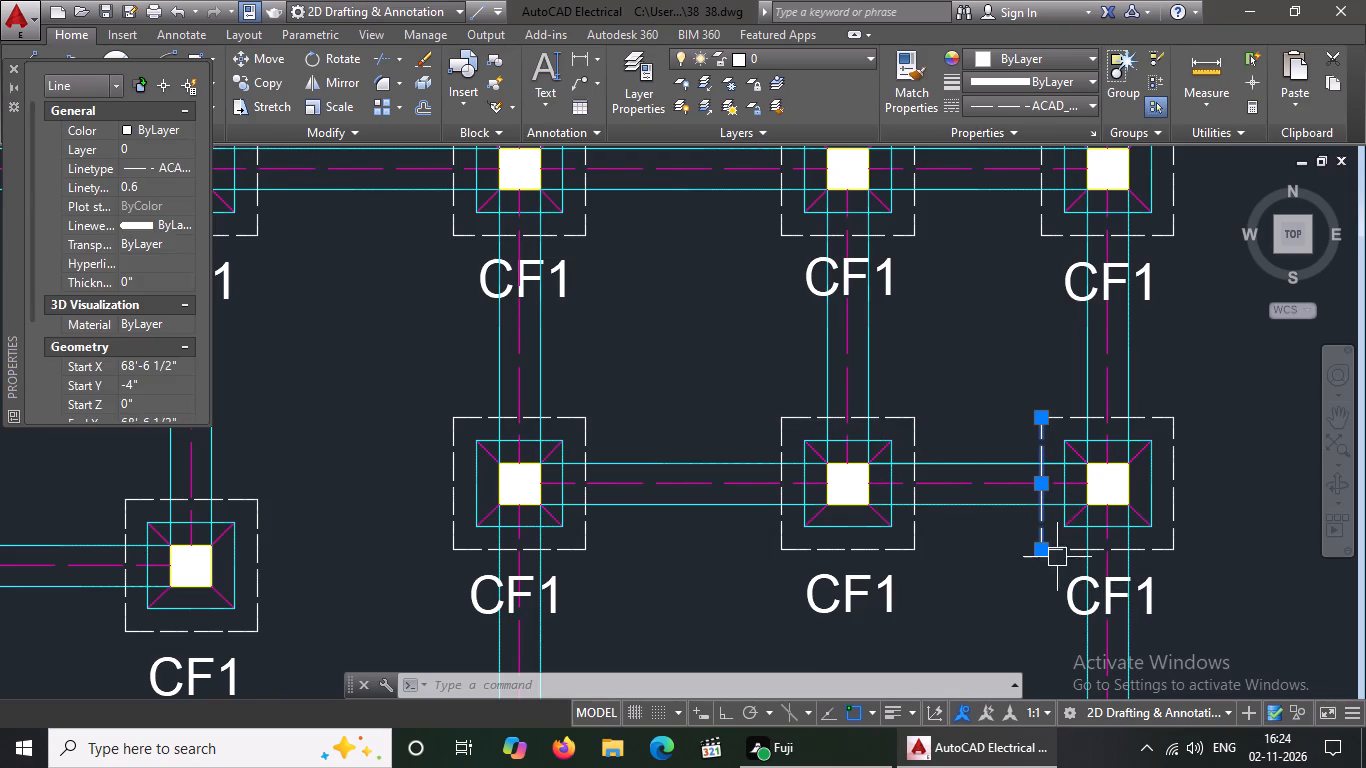
click(1062, 552)
click(1147, 418)
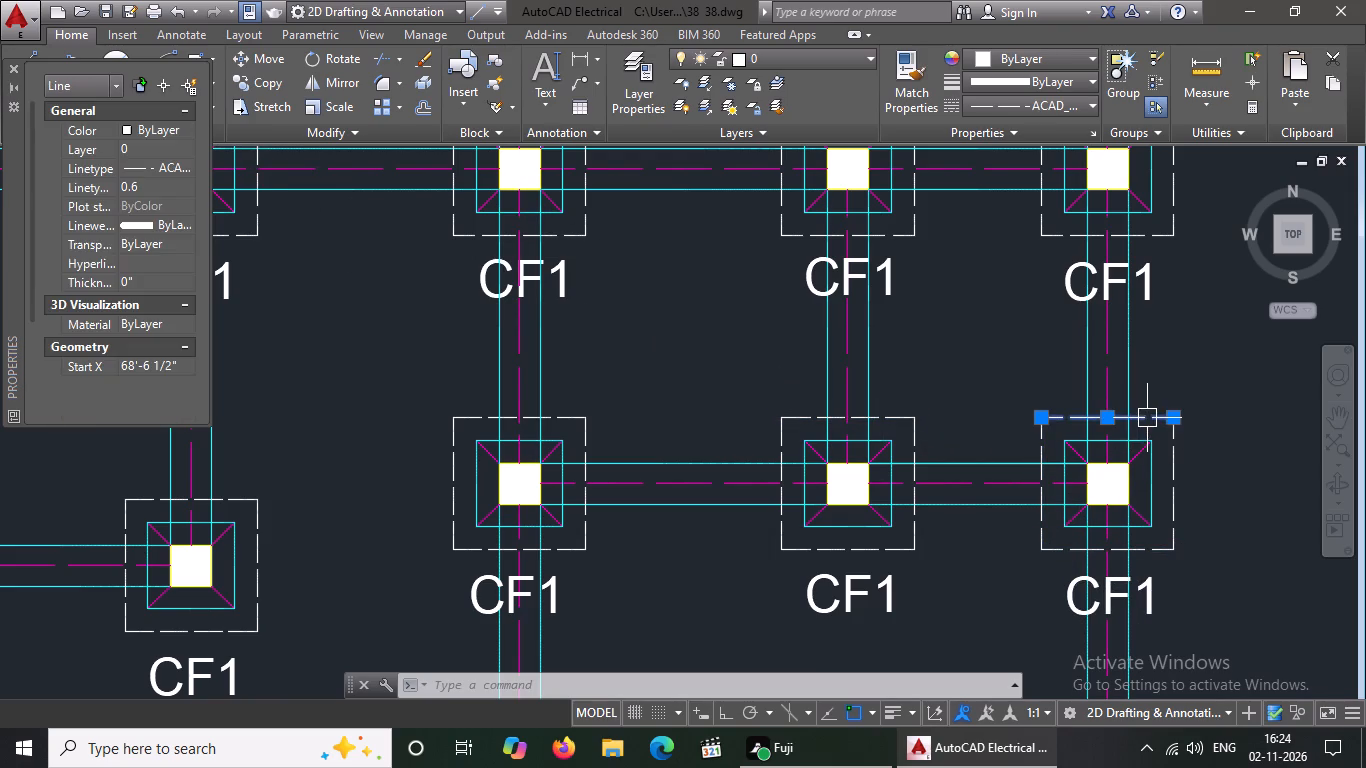
key(Escape)
Set the linetype scale of the top dashed outline line around the third row's second CF1 footing from the right to 0.6.
click(901, 415)
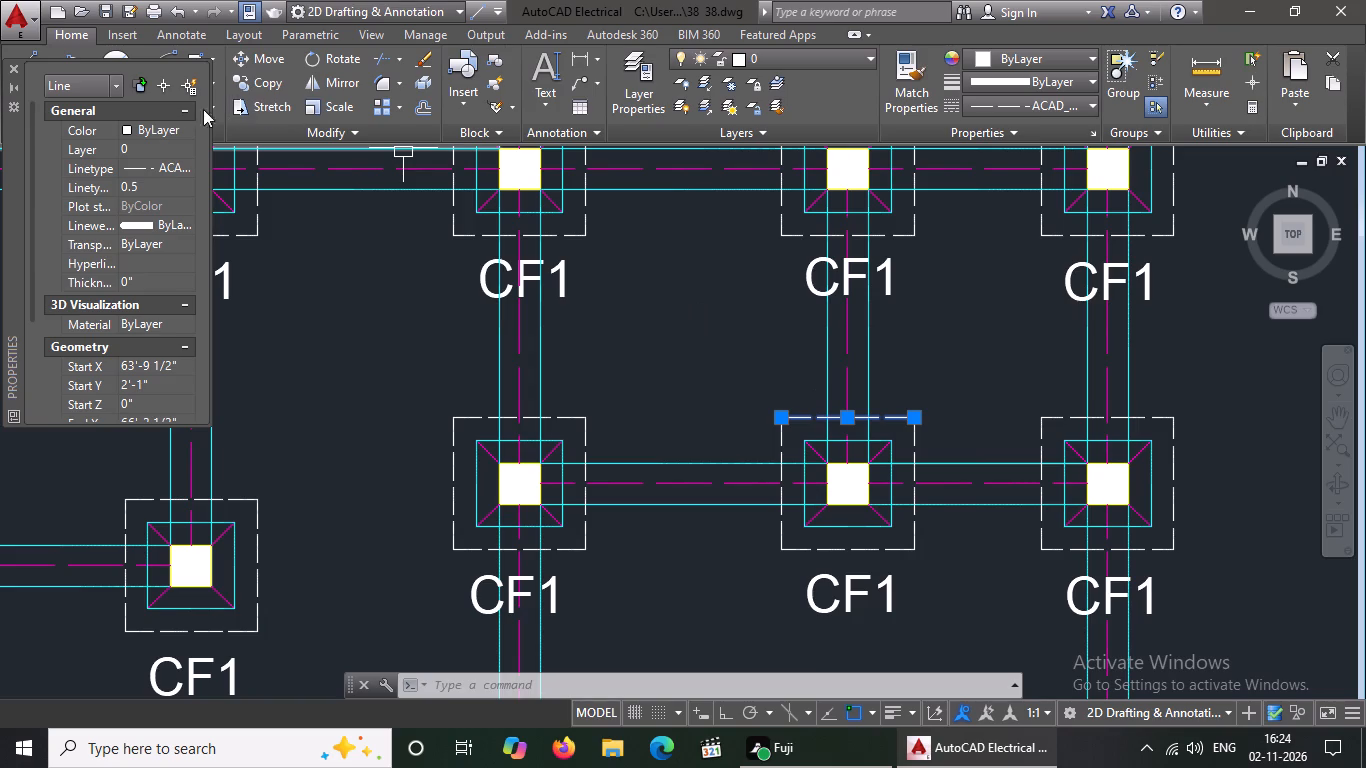
click(154, 189)
key(BackSpace)
key(BackSpace)
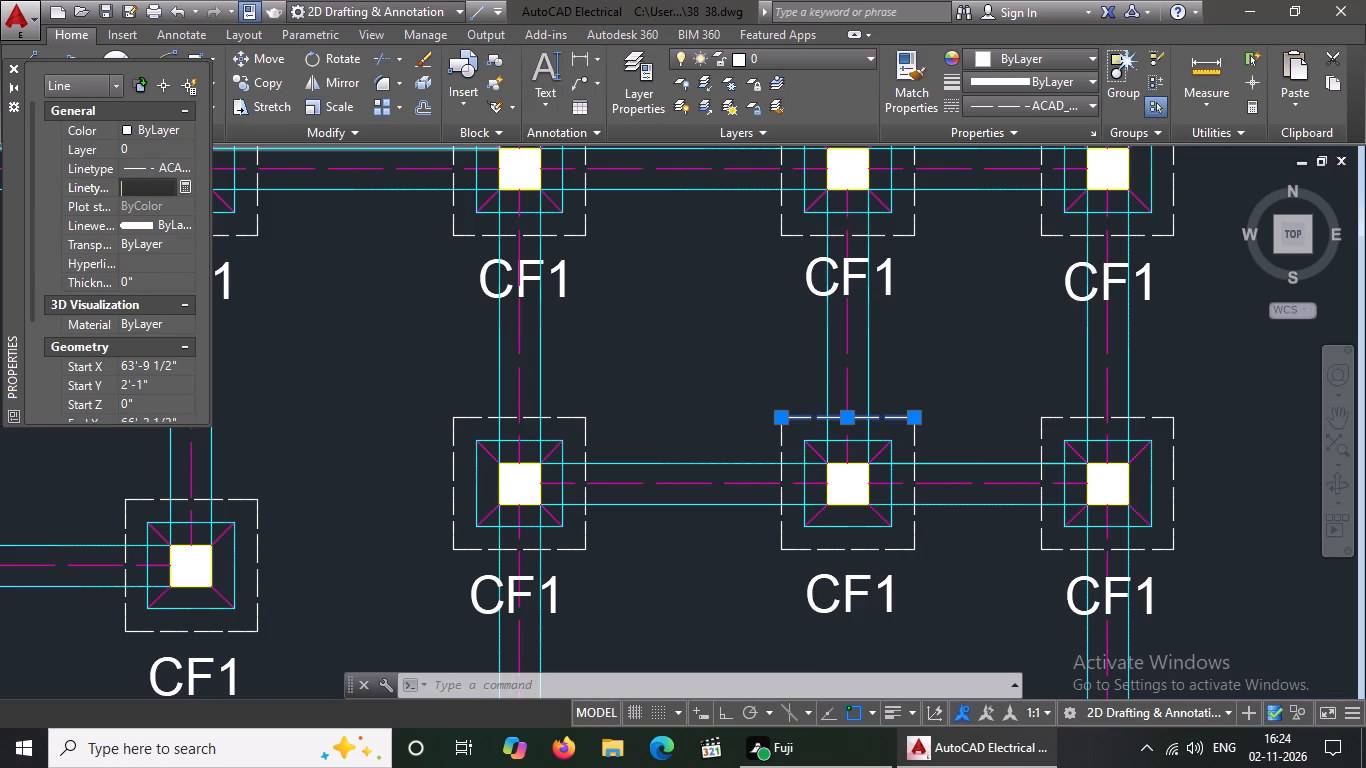
text(0.6)
key(Return)
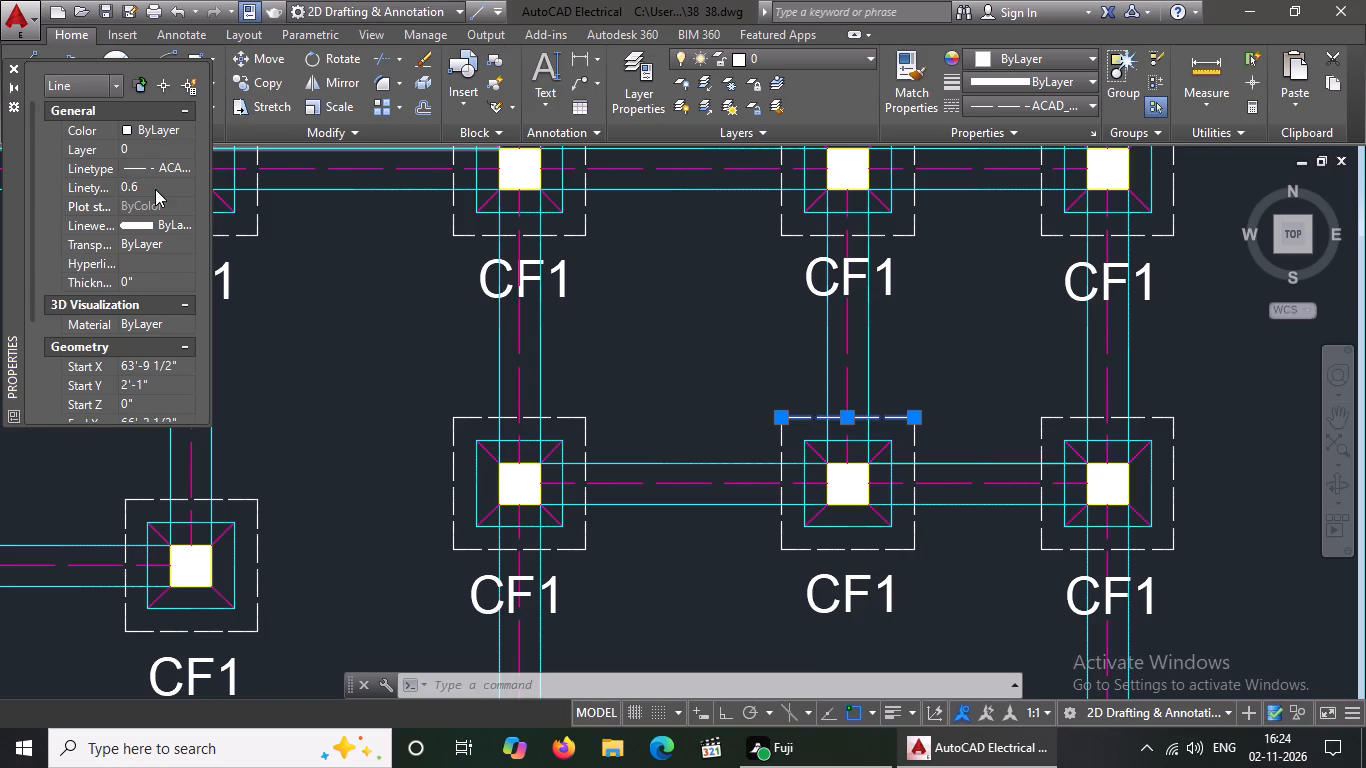
key(Escape)
Set the linetype scale of the right dashed outline line around the third row's second CF1 footing from the right to 0.6.
click(906, 440)
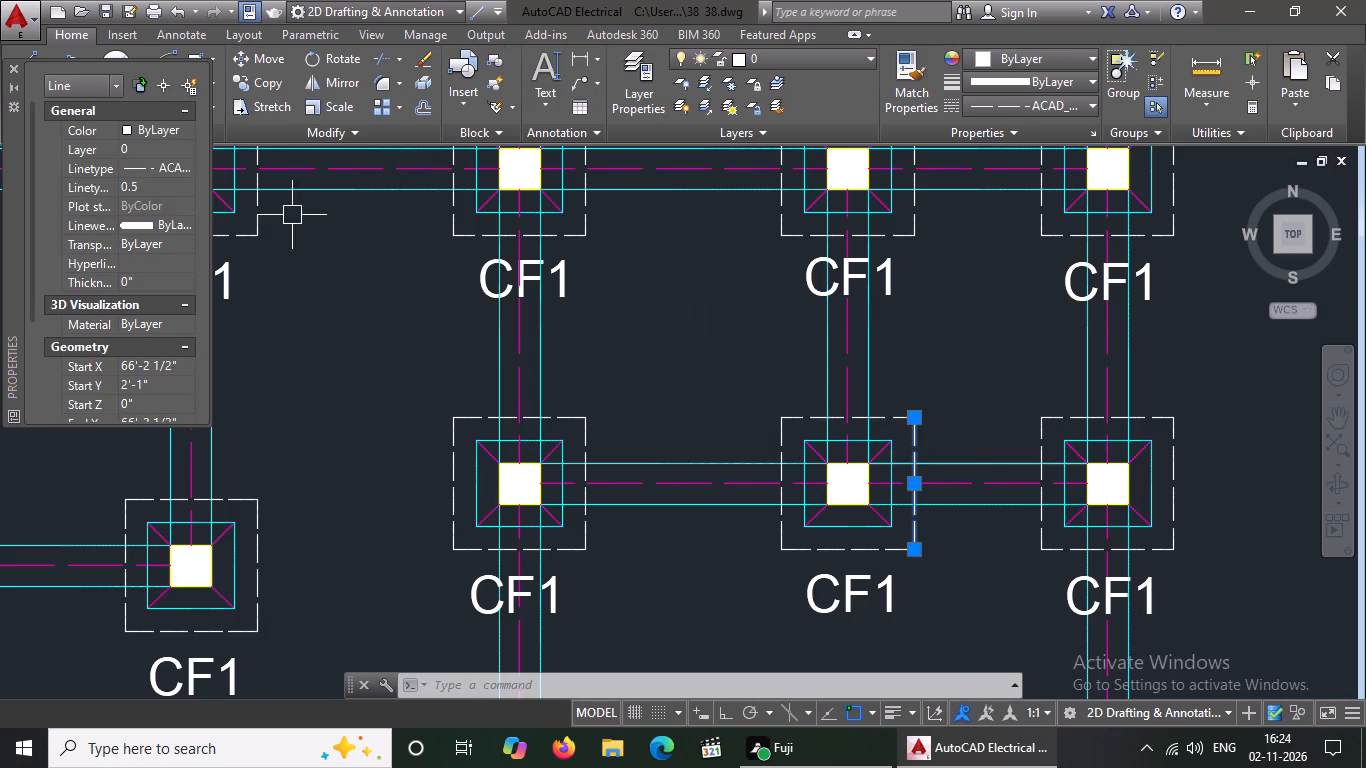
click(149, 188)
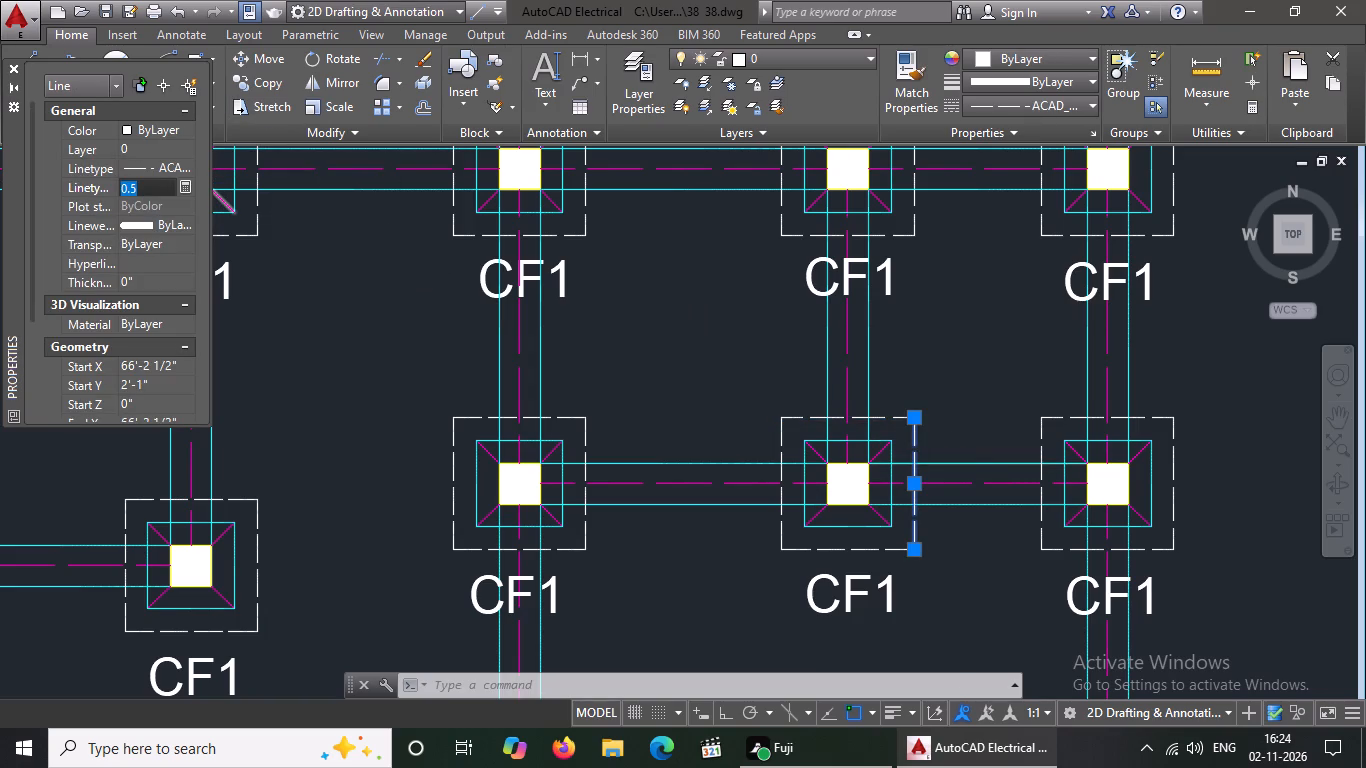
key(BackSpace)
key(BackSpace)
text(0.6)
key(Return)
key(Escape)
key(Escape)
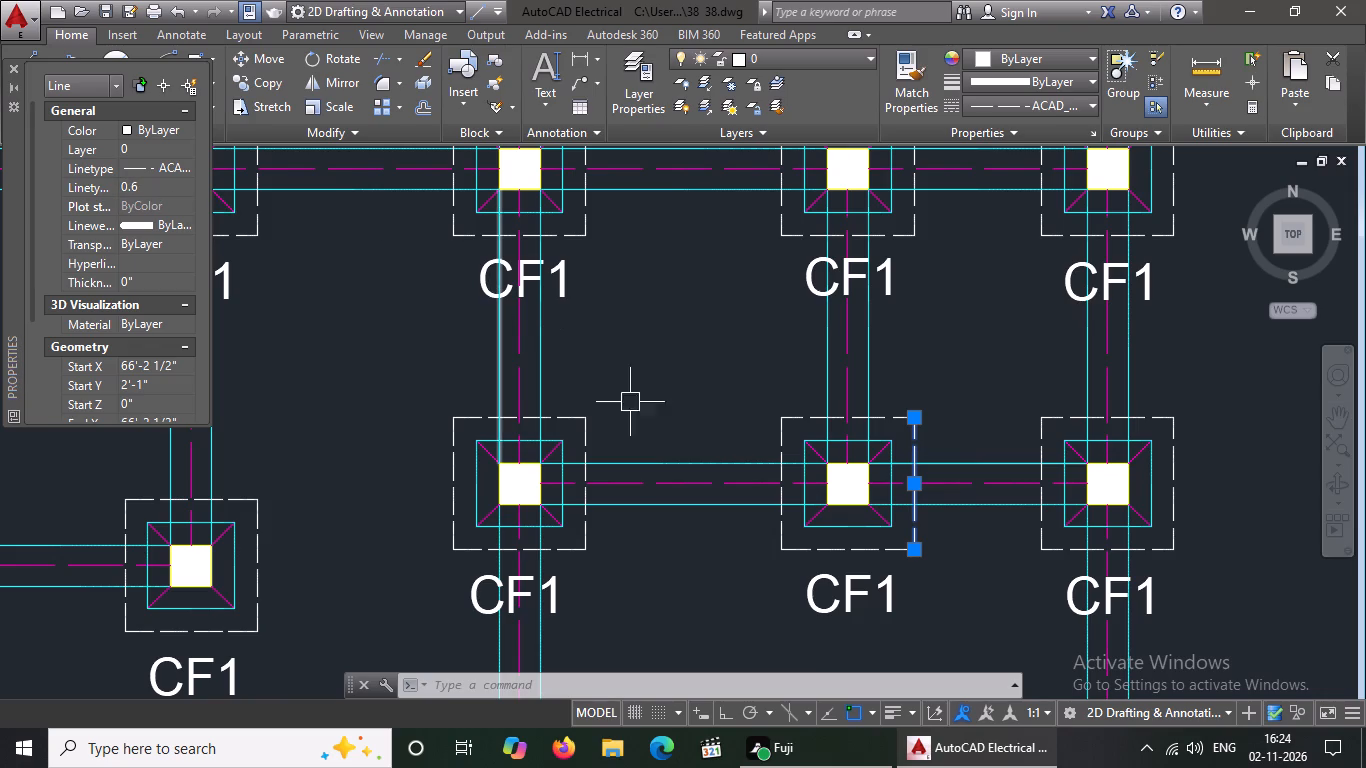
key(Escape)
Set the linetype scale of the left dashed outline line around the third row's second CF1 footing from the right to 0.6.
click(772, 437)
click(793, 435)
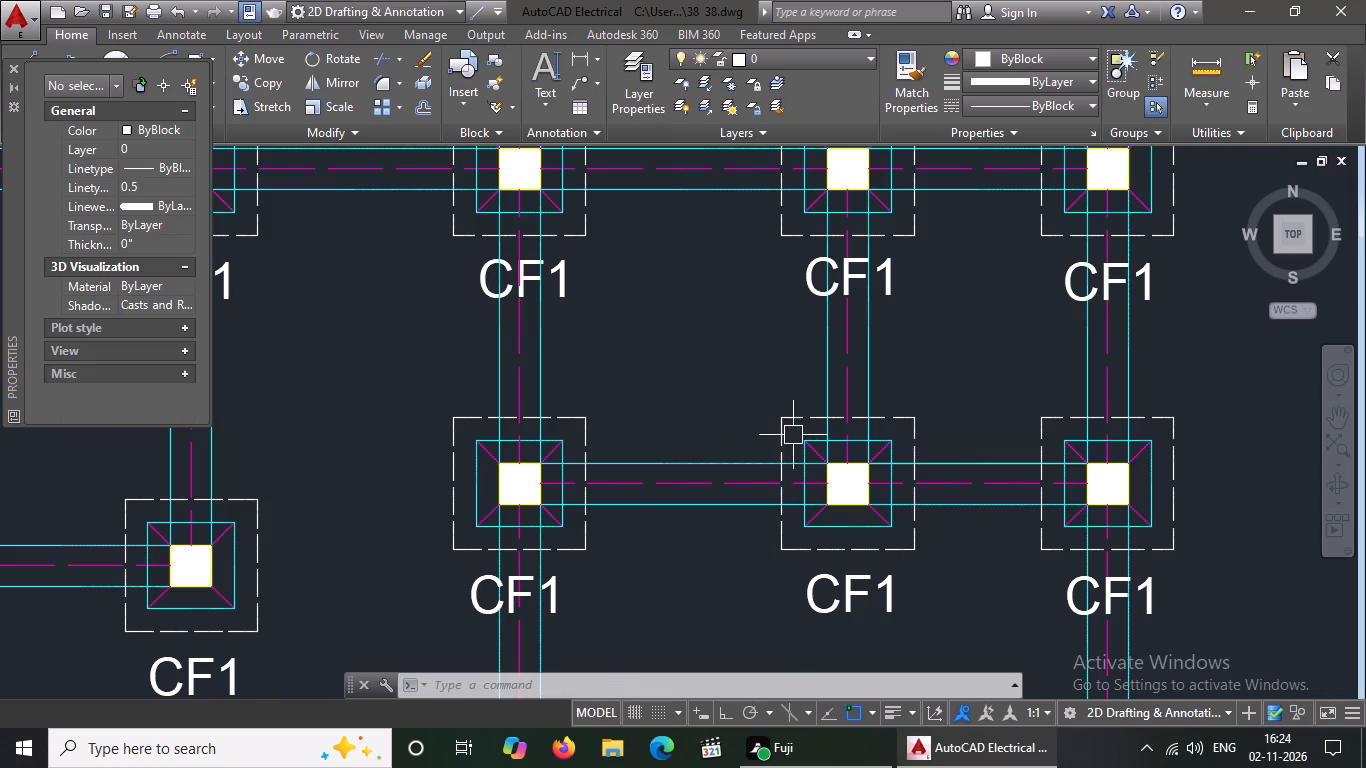
click(770, 438)
click(786, 431)
click(775, 450)
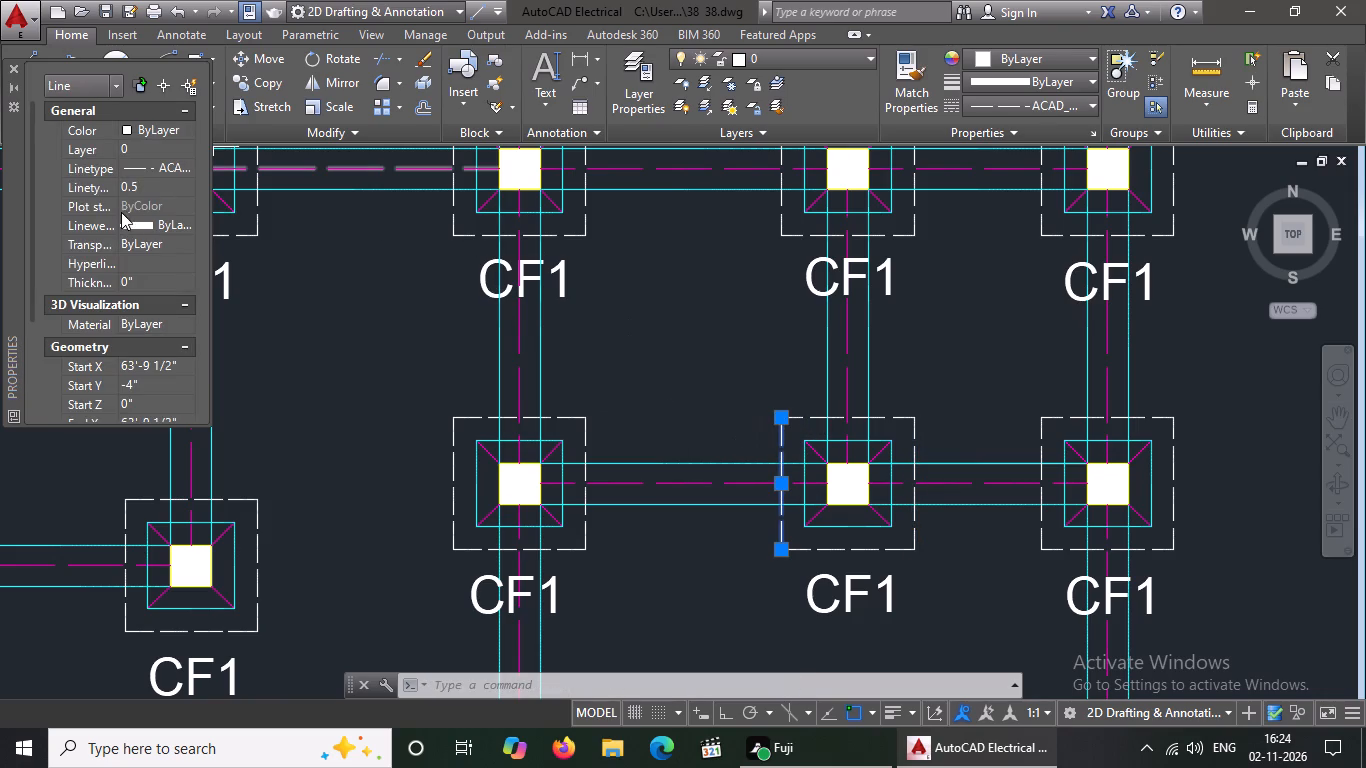
click(143, 191)
key(BackSpace)
key(BackSpace)
text(0.6)
key(Return)
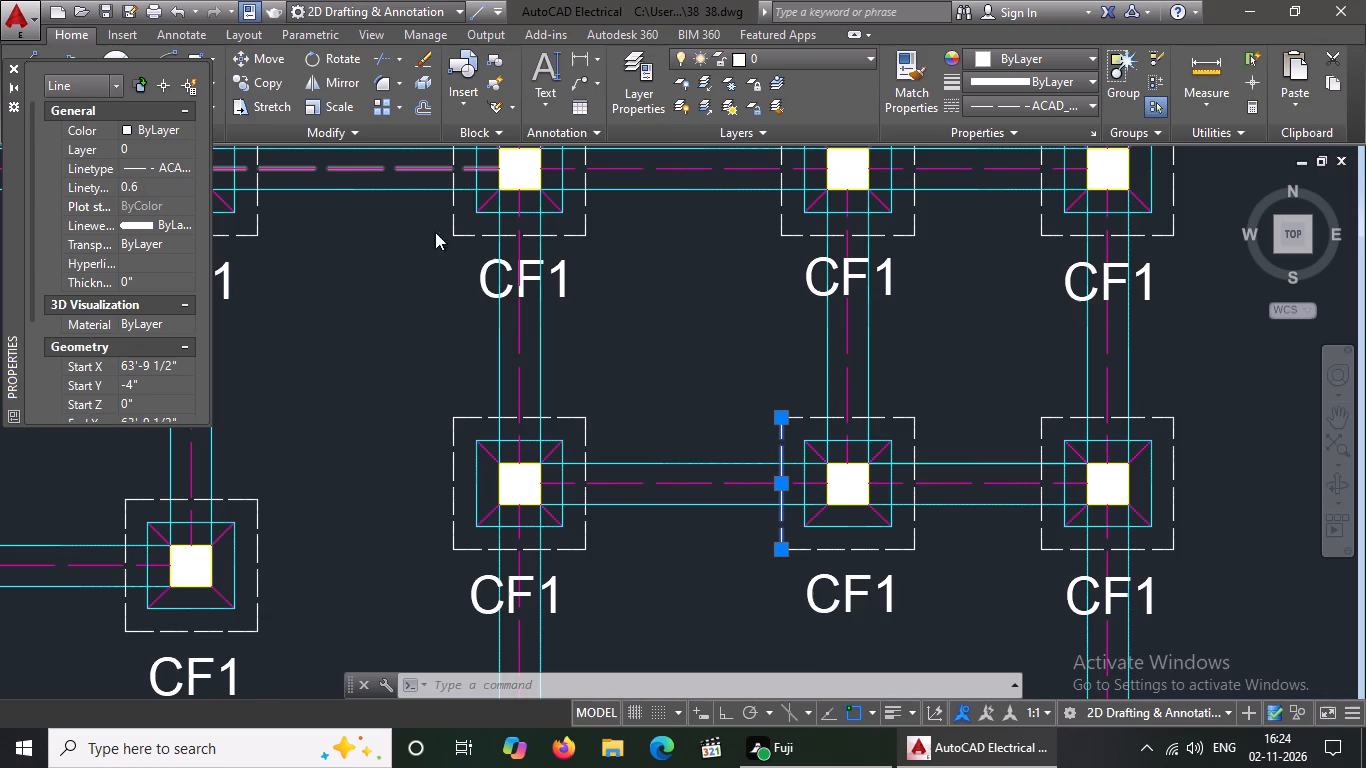
key(Escape)
Set the linetype scale of the bottom dashed outline line around the third row's second CF1 footing from the right to 0.6.
click(813, 546)
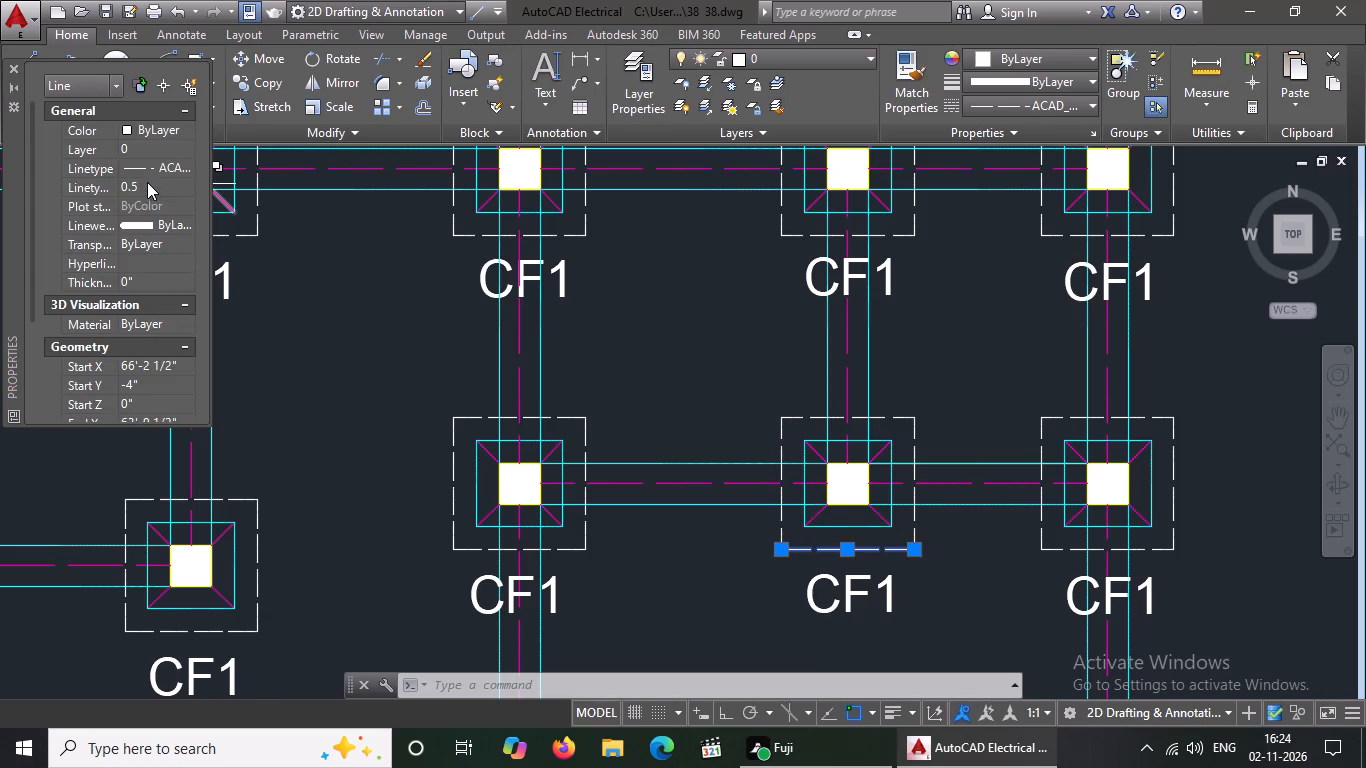
click(147, 182)
key(BackSpace)
key(BackSpace)
text(0.6)
key(Return)
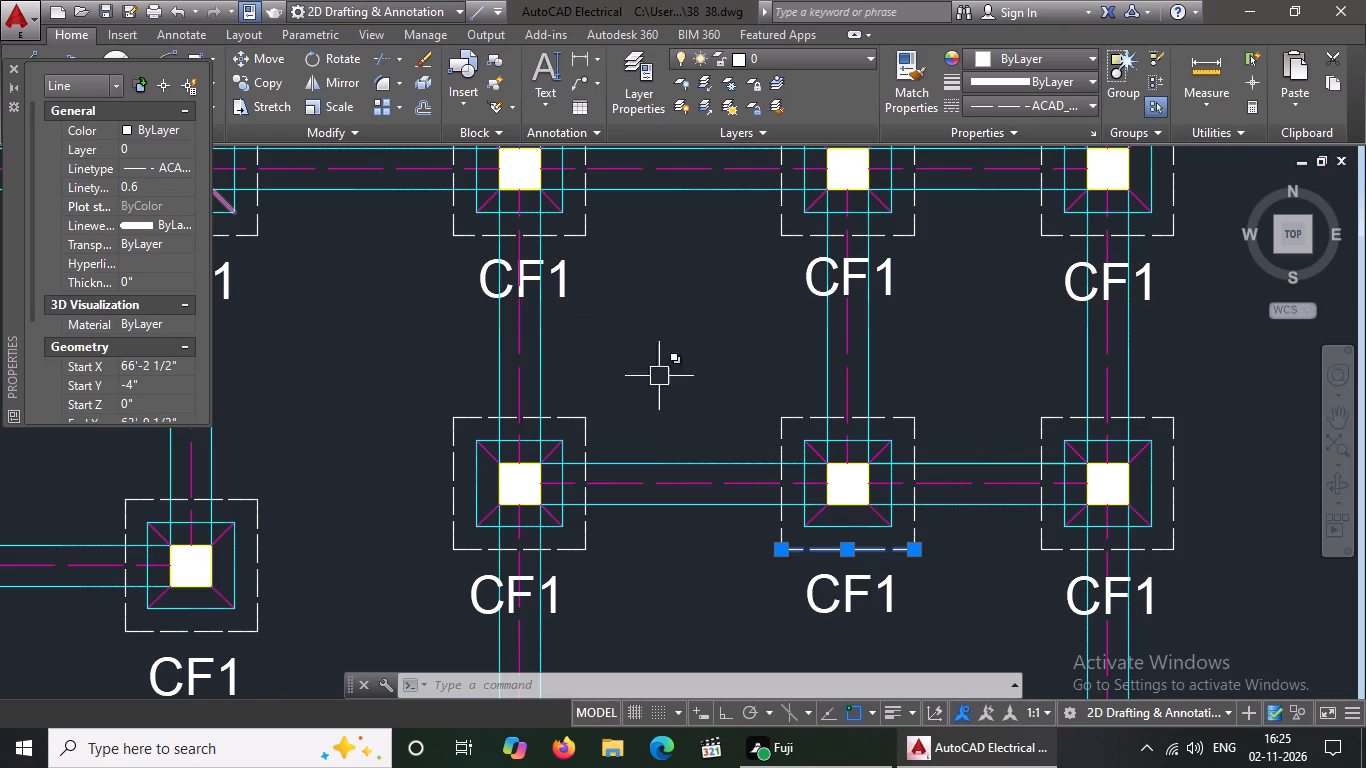
key(Escape)
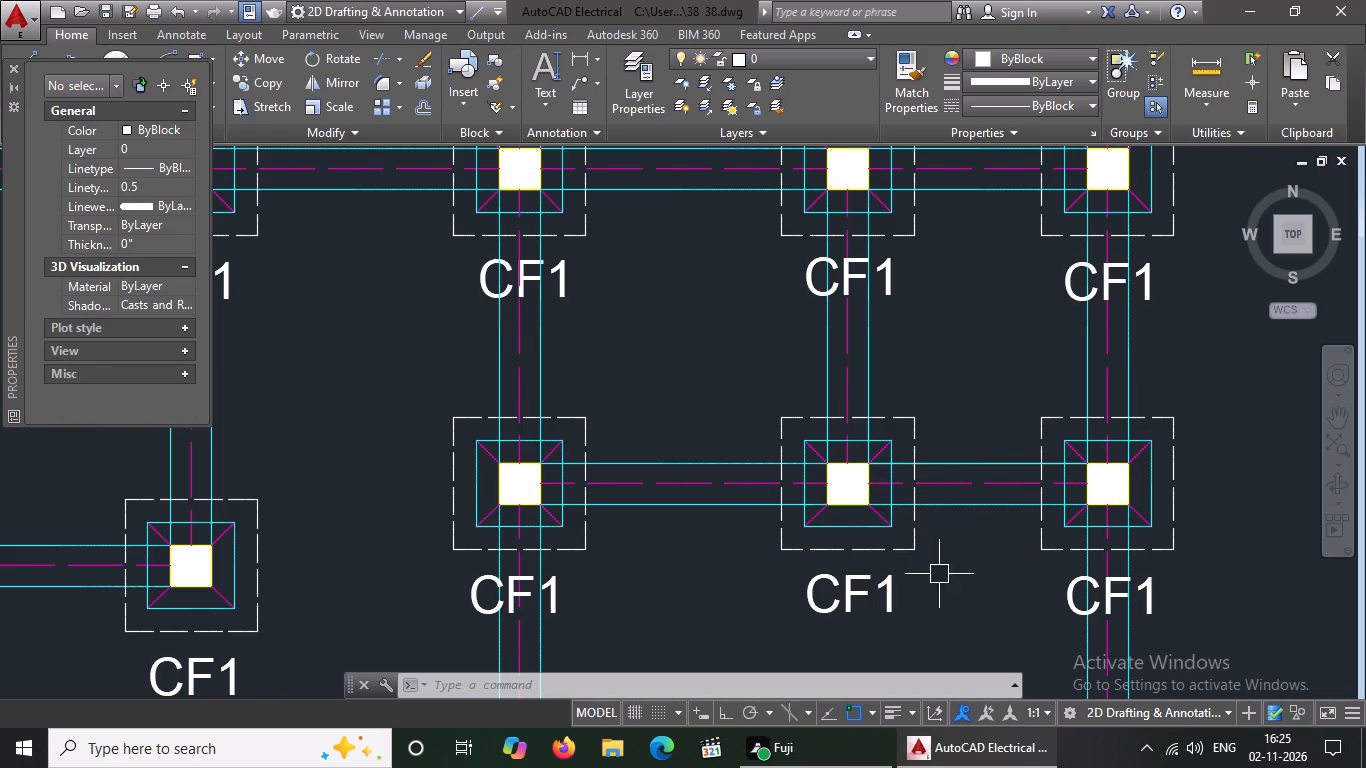
Check the linetype scale of the right, bottom and left dashed outline lines around the third row's second CF1 footing from the right.
click(917, 528)
click(888, 554)
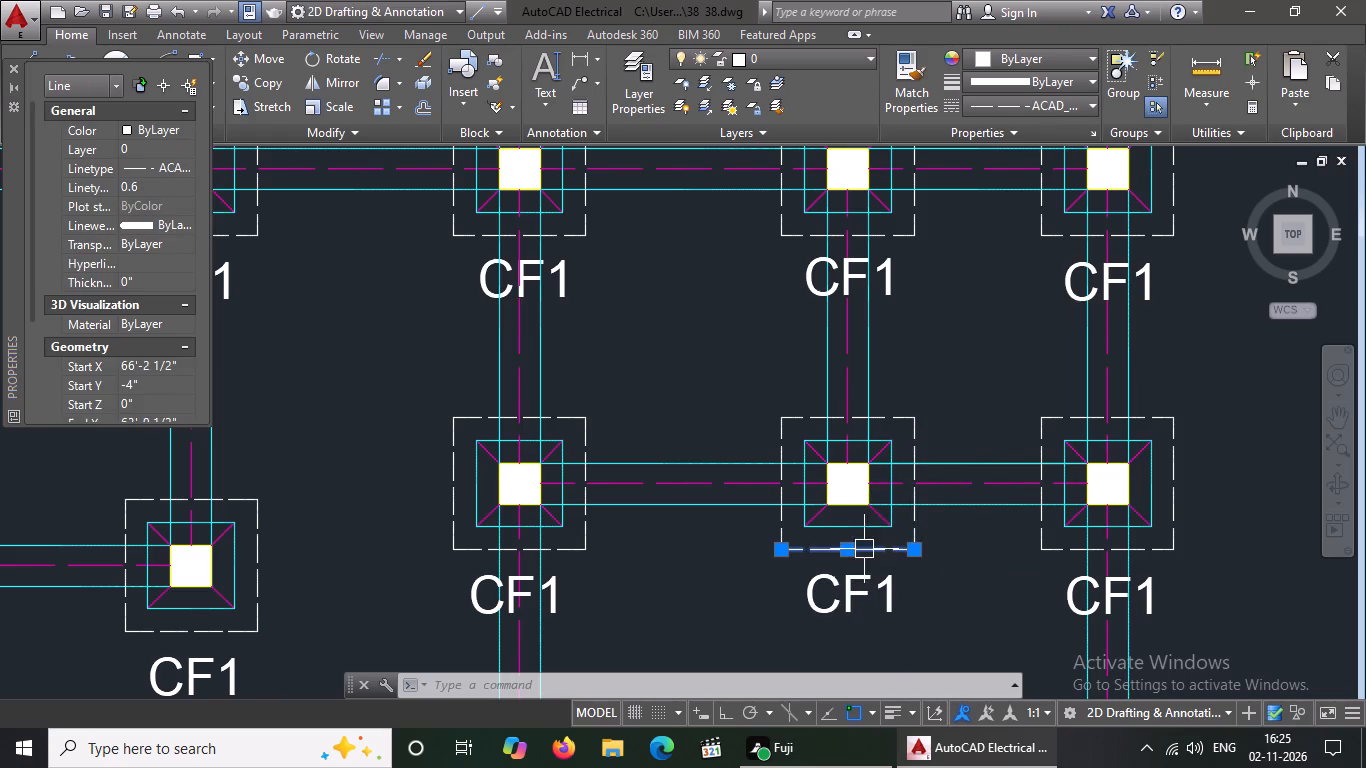
click(780, 529)
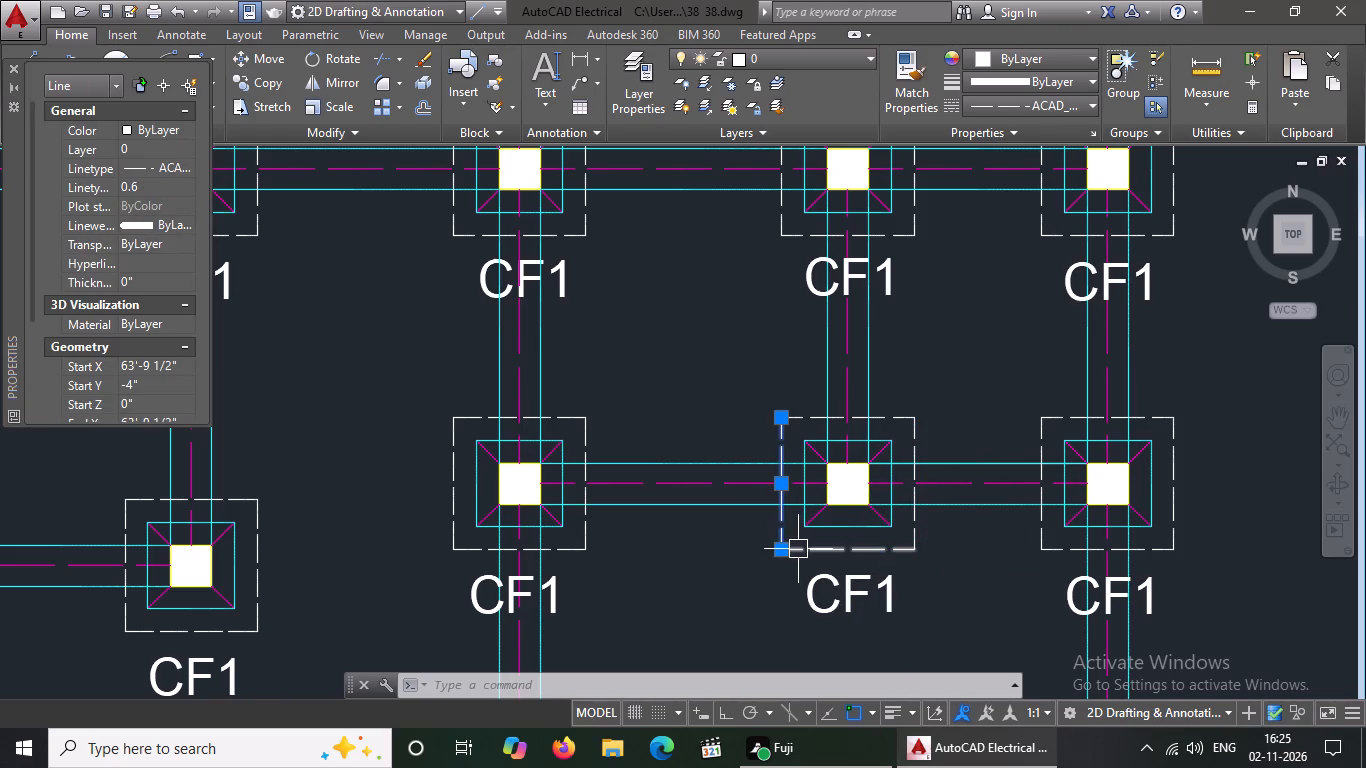
key(Escape)
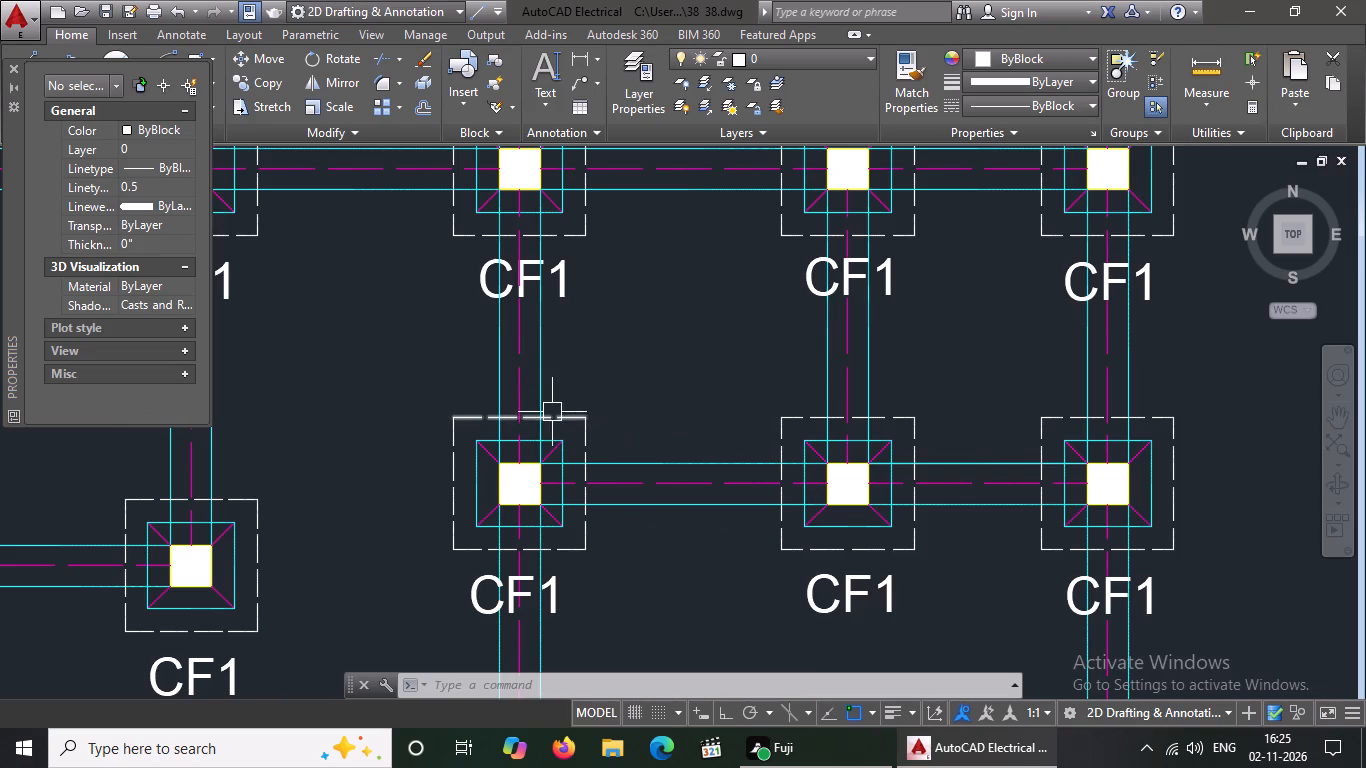
Set the linetype scale of the top dashed outline line around the third row's third CF1 footing from the right to 0.6.
click(562, 418)
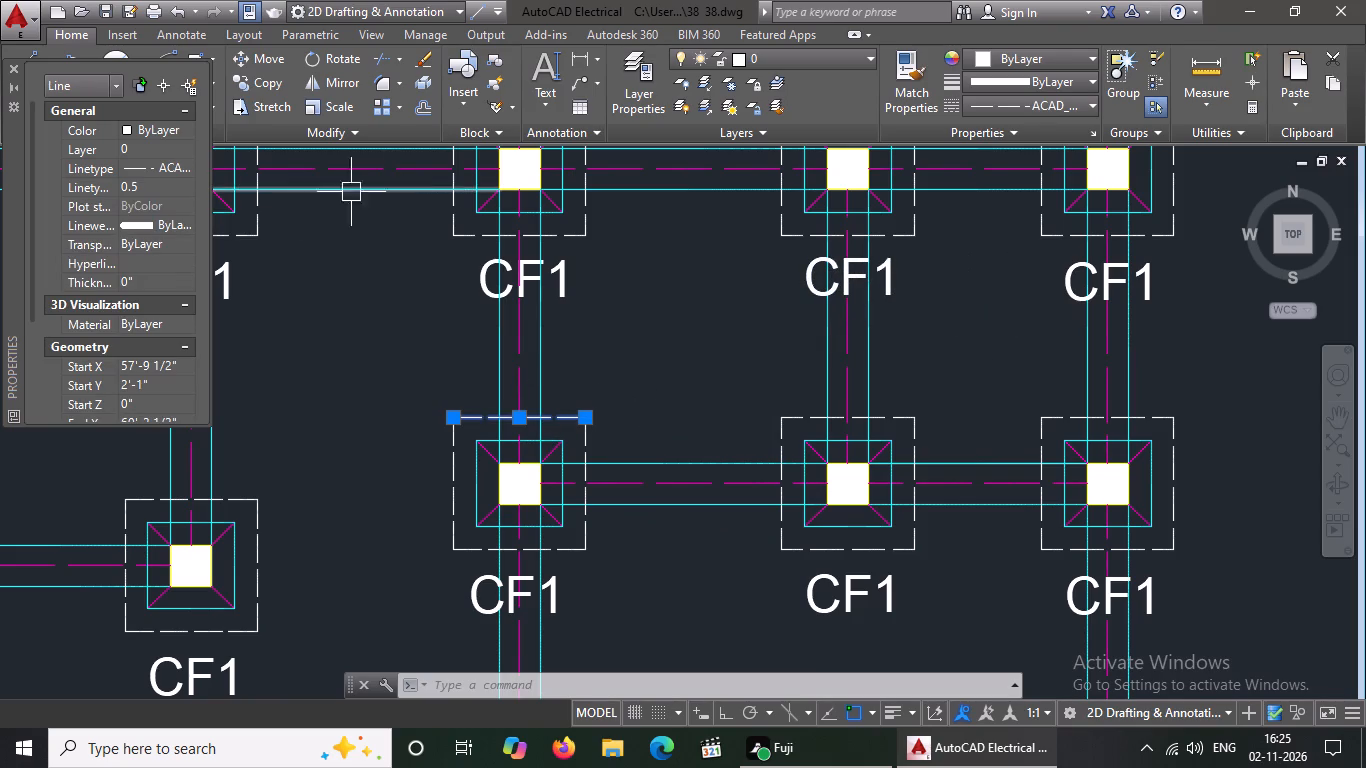
click(160, 182)
key(BackSpace)
key(BackSpace)
text(0.6)
key(Return)
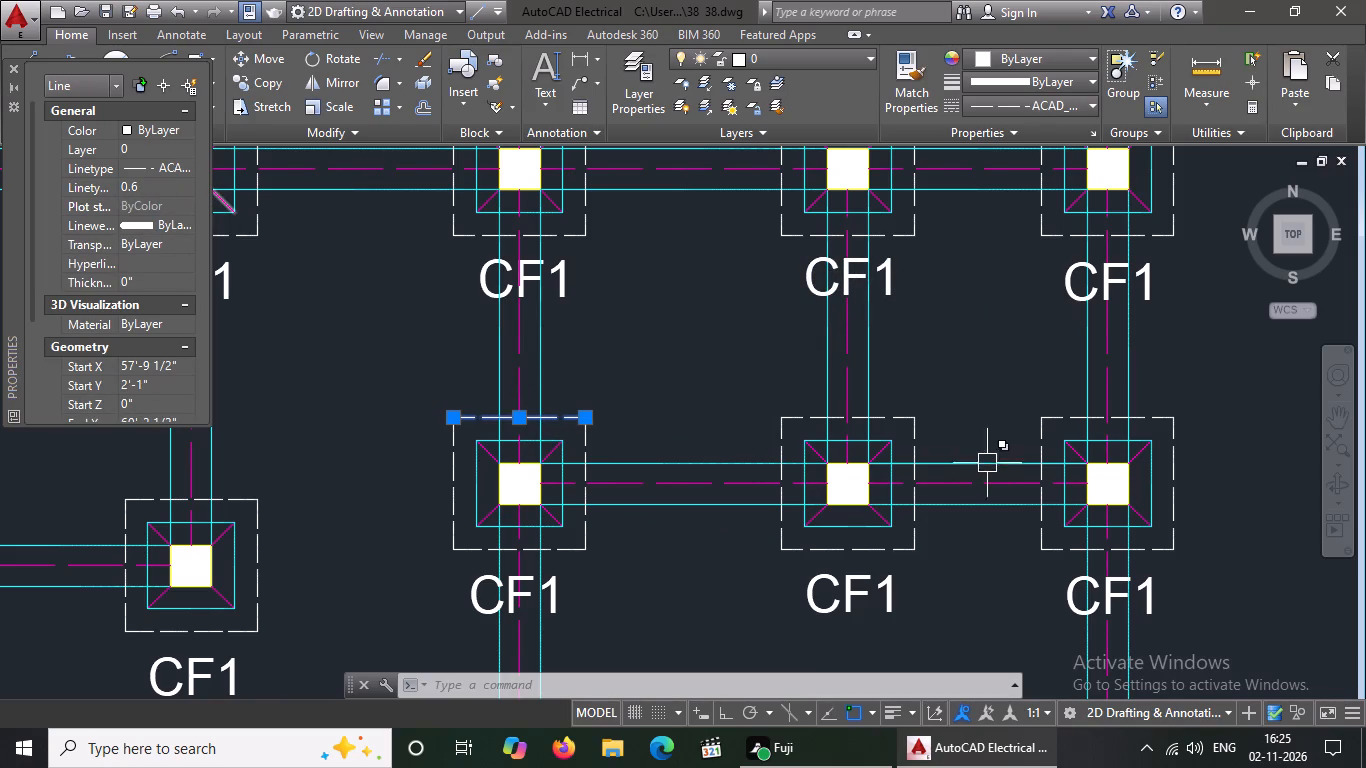
key(Escape)
Set the linetype scale of the right dashed outline line around the third row's third CF1 footing from the right to 0.6.
click(587, 438)
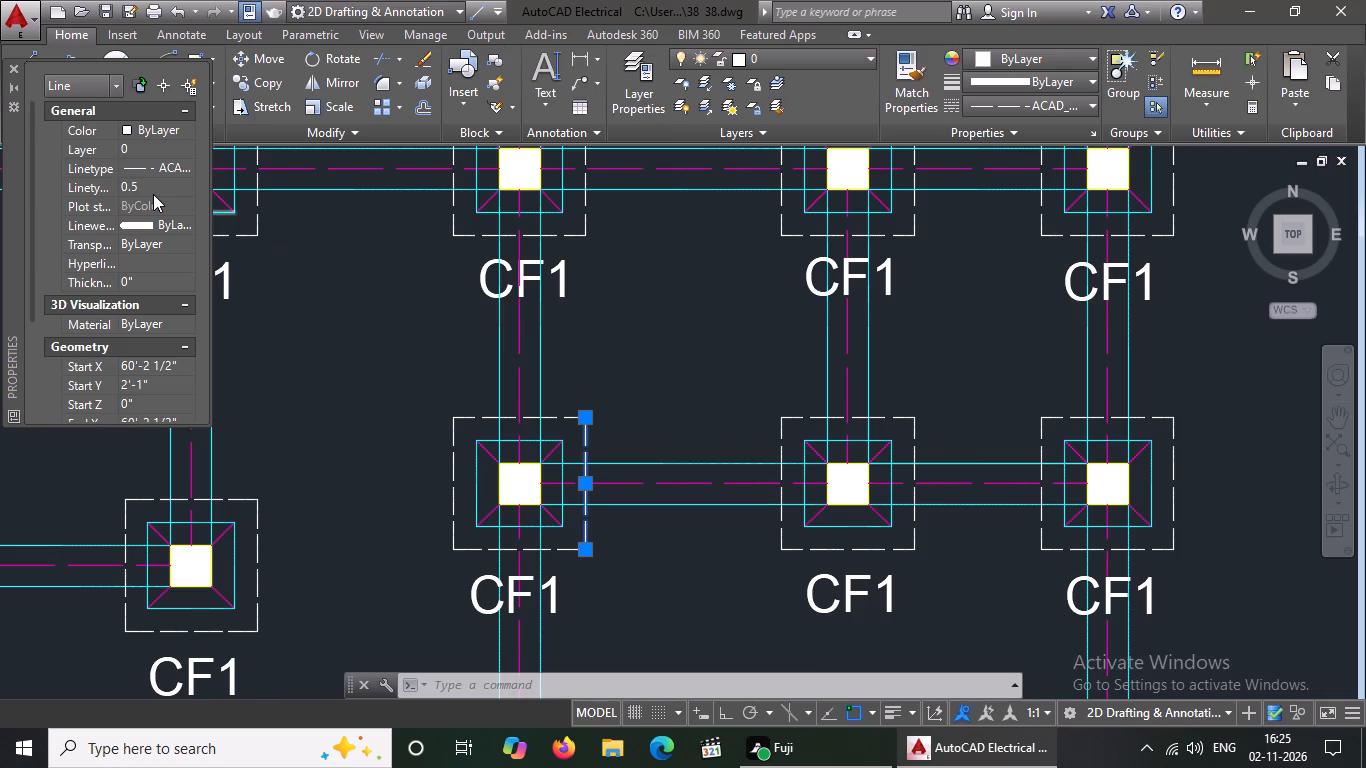
click(154, 191)
key(BackSpace)
key(BackSpace)
text(0.6)
key(Return)
key(Escape)
Set the linetype scale of the bottom dashed outline line around the third row's third CF1 footing from the right to 0.6.
click(556, 549)
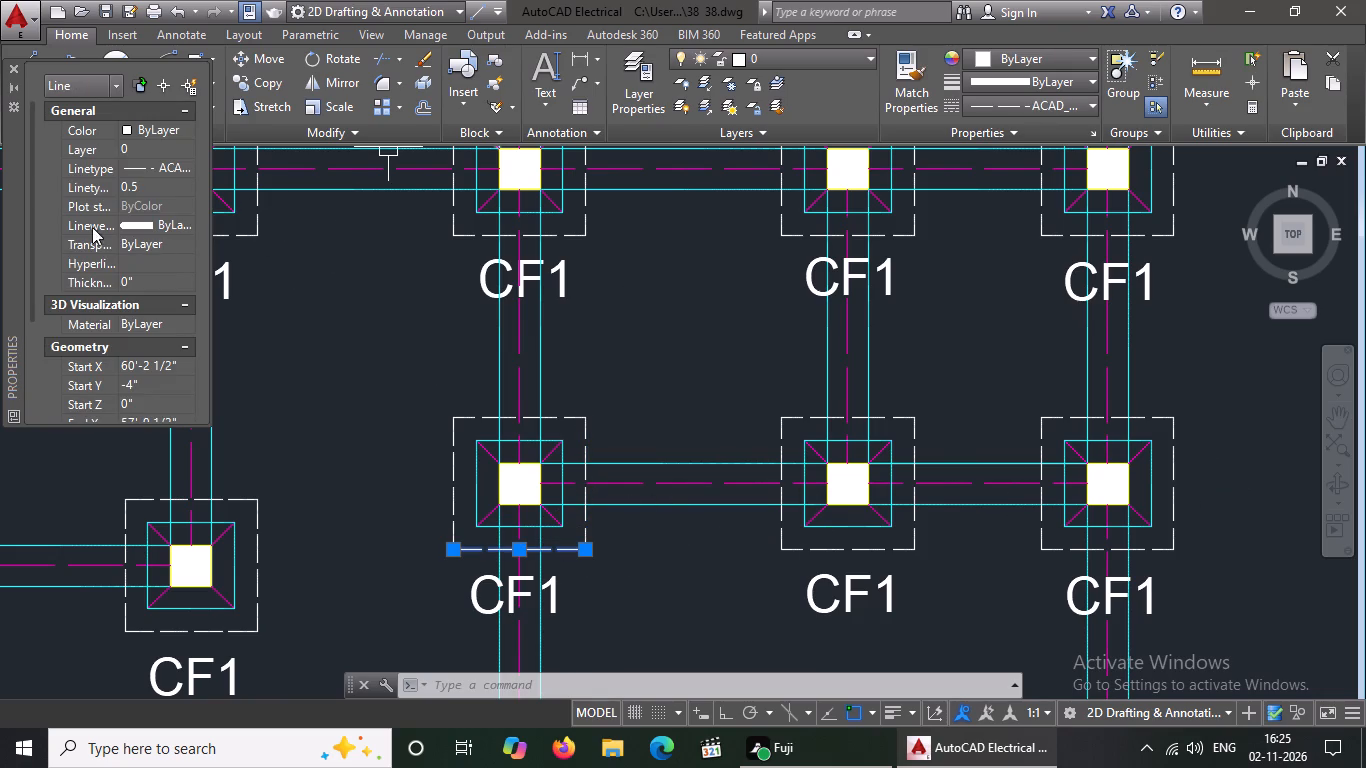
click(155, 185)
key(BackSpace)
key(BackSpace)
text(0.6)
key(Return)
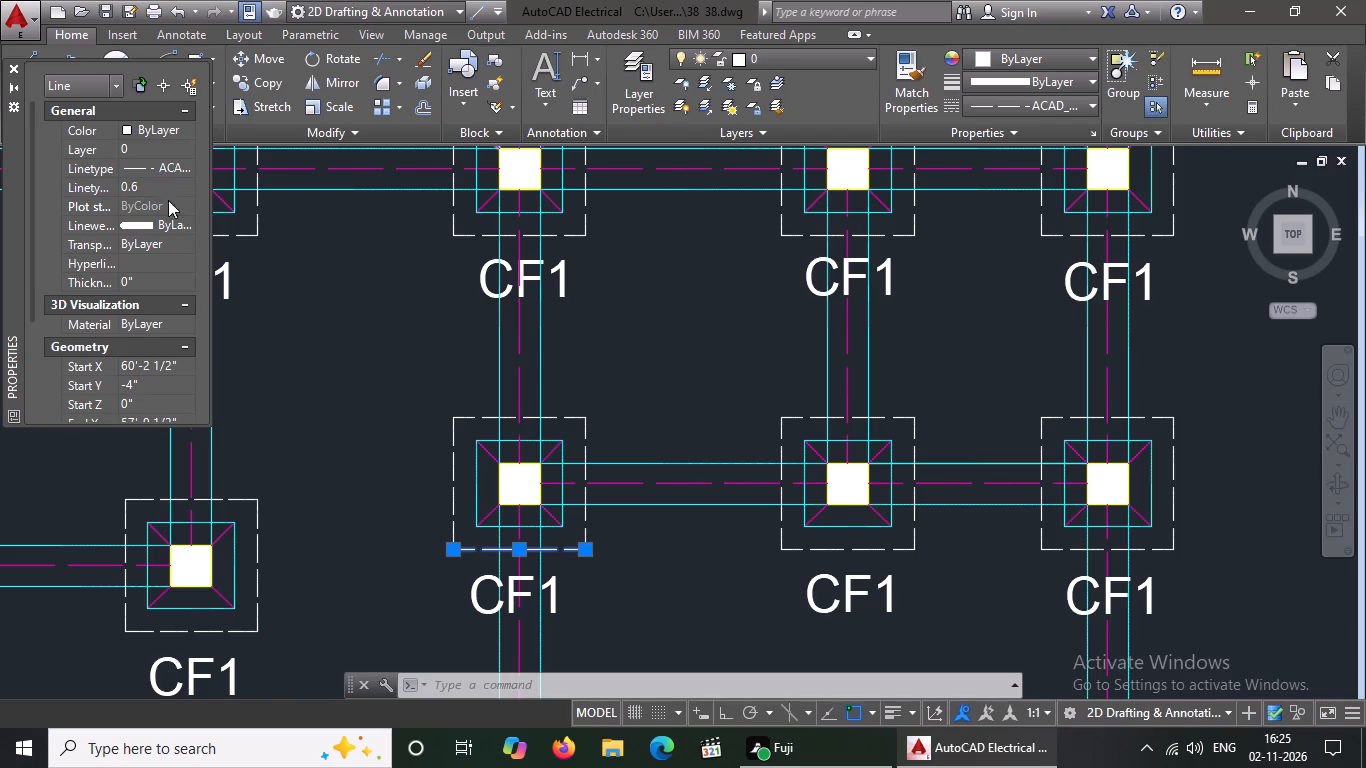
key(Escape)
Set the linetype scale of the left dashed outline line around the third row's third CF1 footing from the right to 0.6.
click(455, 455)
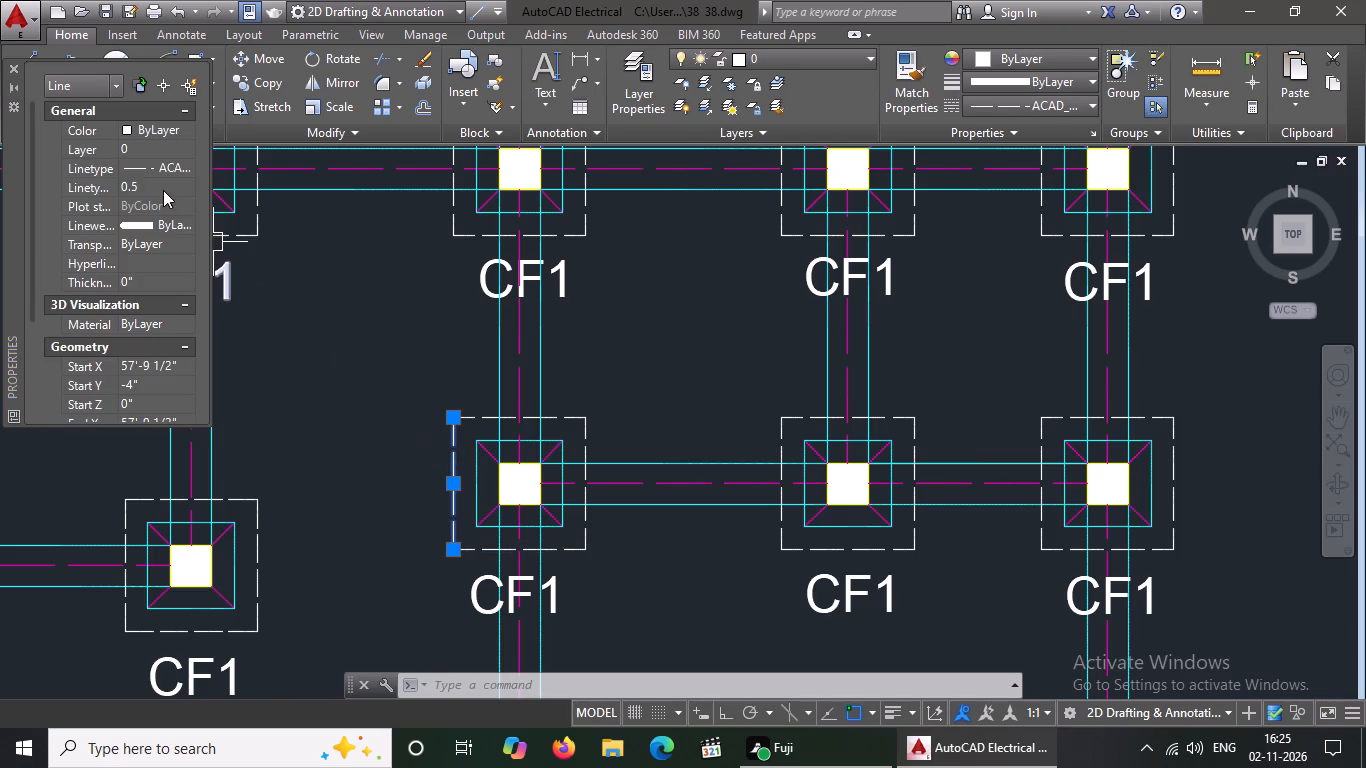
click(163, 188)
key(BackSpace)
key(BackSpace)
text(0.)
key(6)
key(Return)
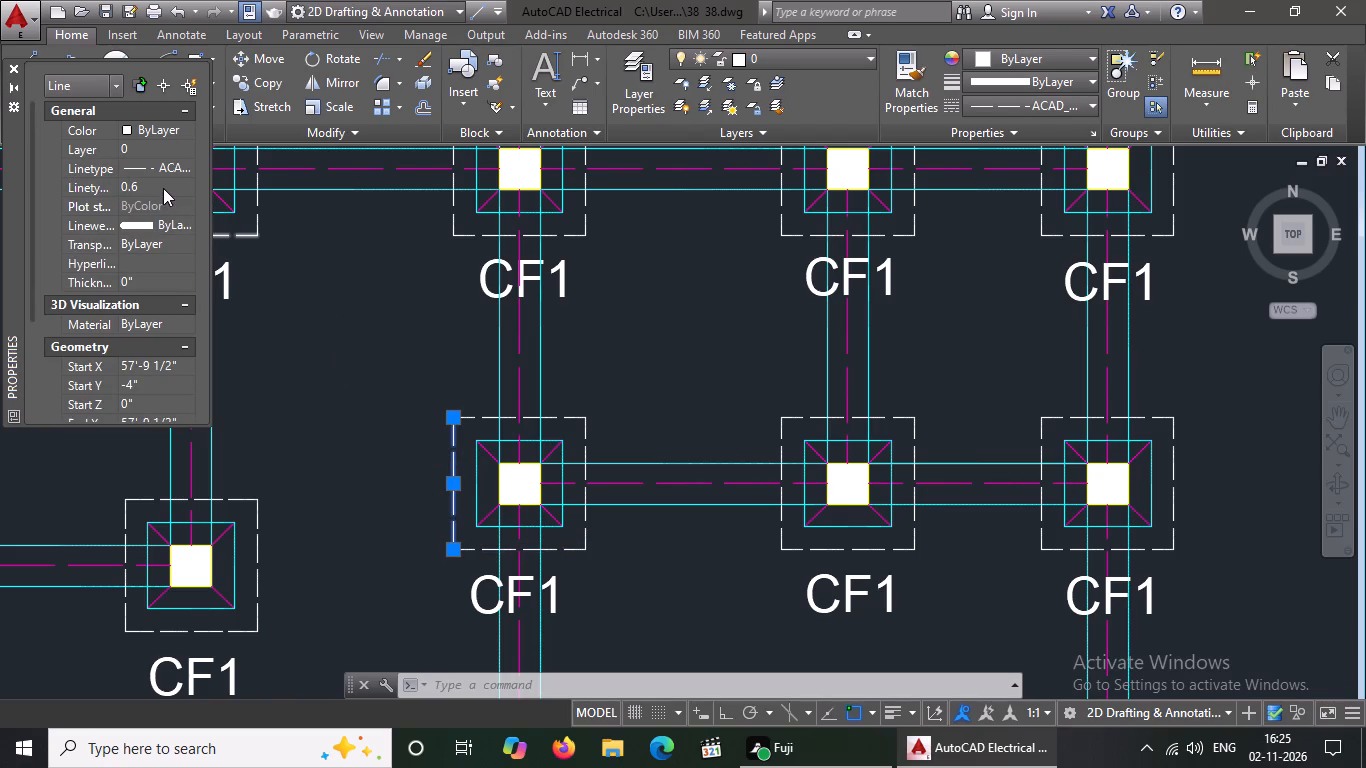
key(Escape)
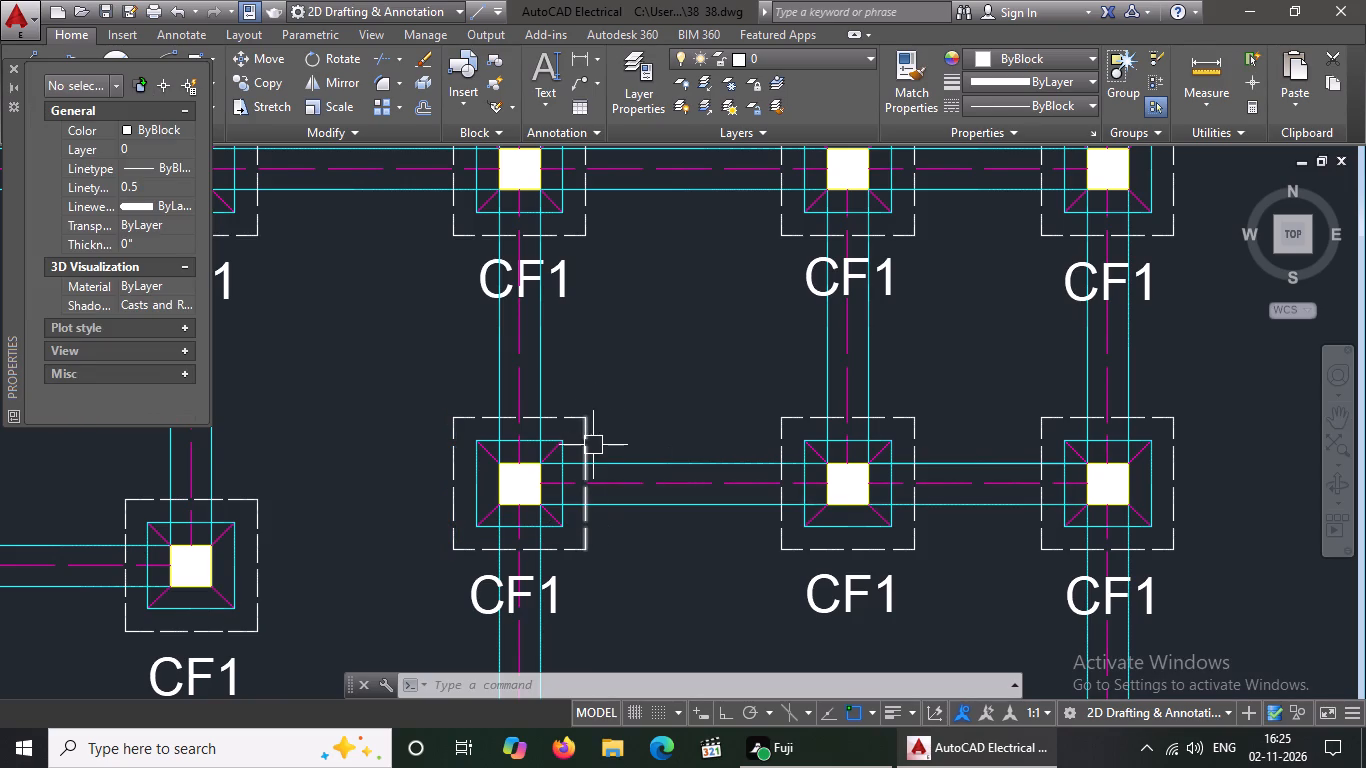
Check the linetype scale of each dashed outline line around the third row's third CF1 footing from the right.
click(593, 445)
click(453, 465)
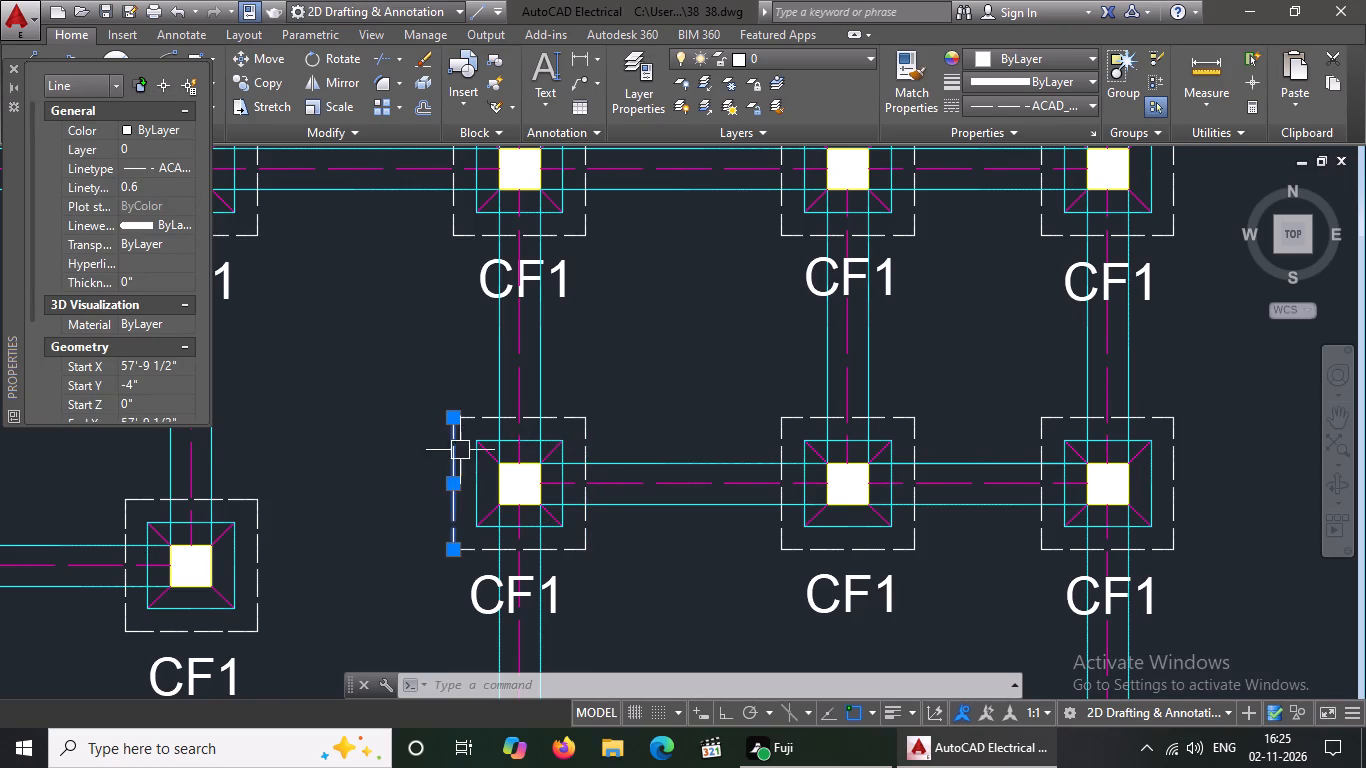
click(479, 415)
click(578, 444)
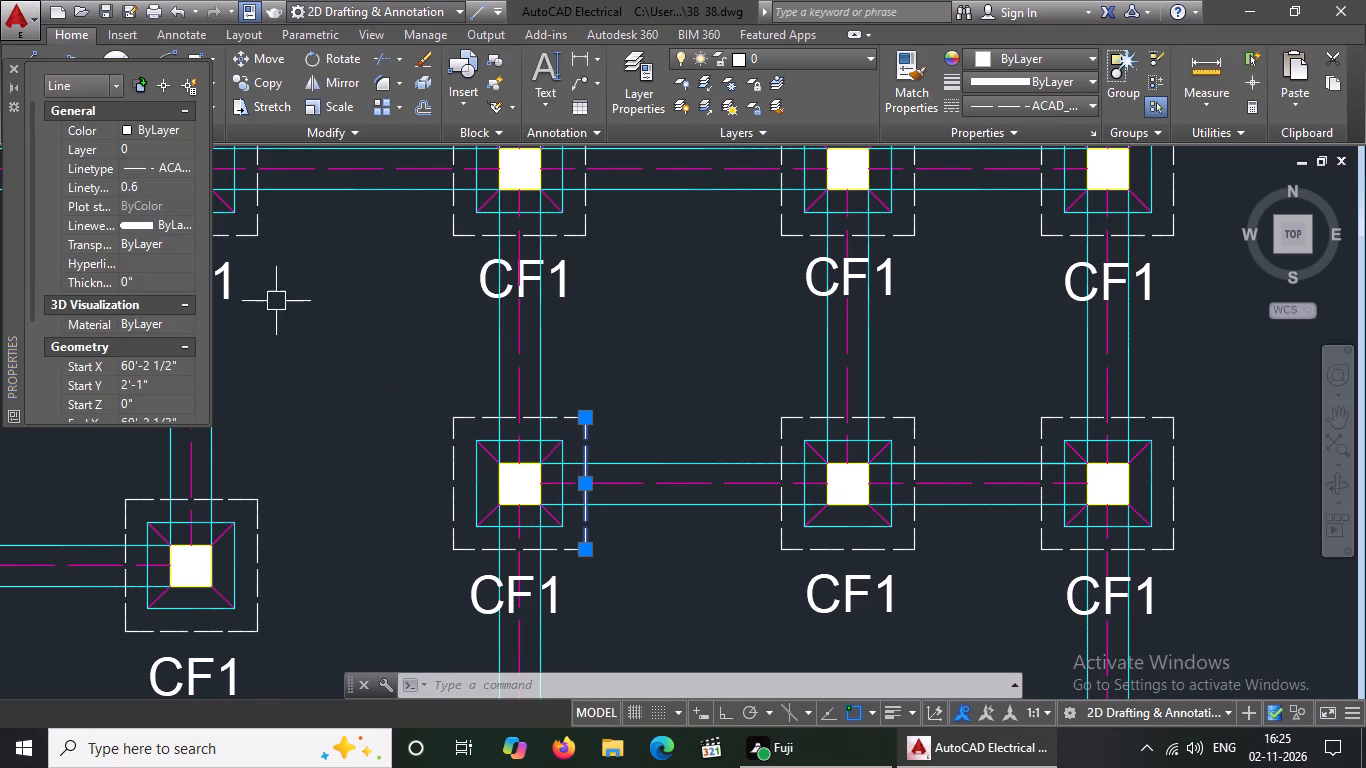
click(479, 551)
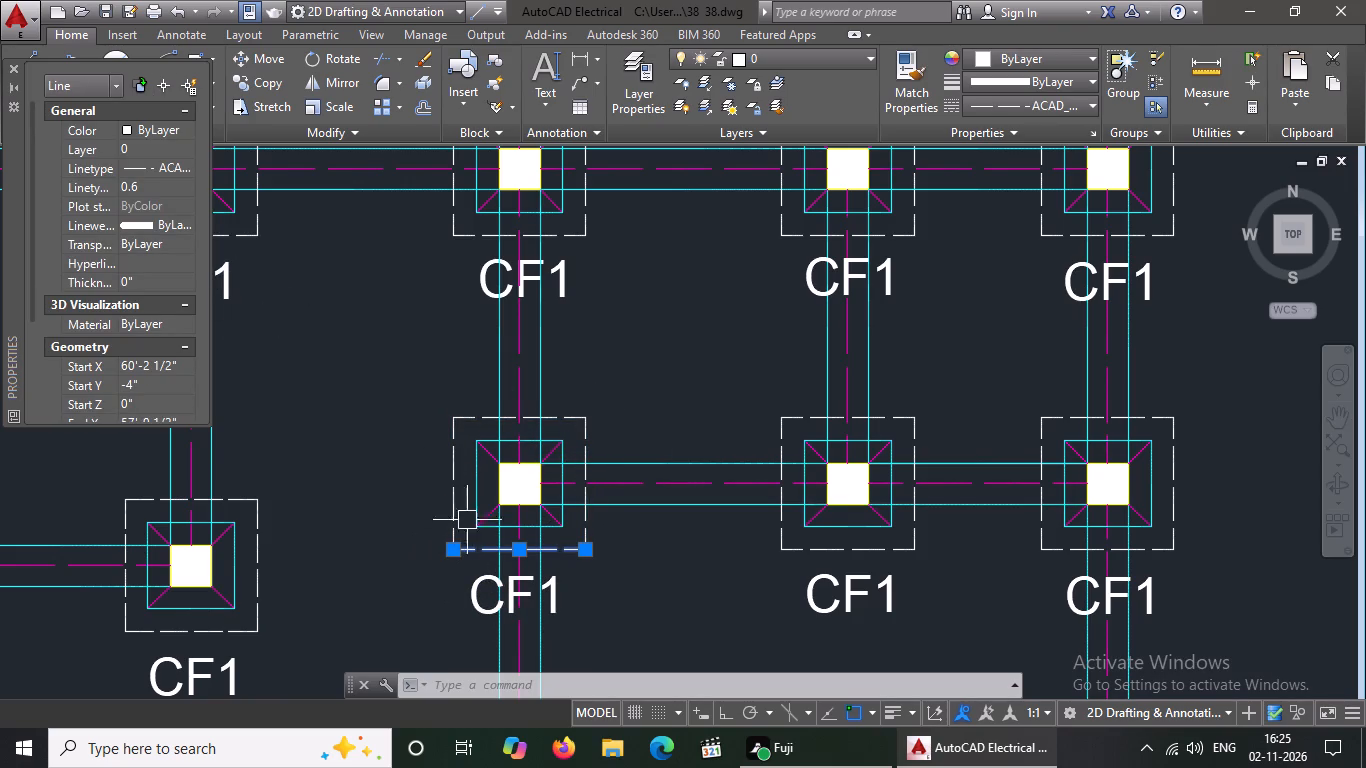
click(462, 418)
key(Escape)
Set the linetype scale of the top dashed outline line around the third row's fourth CF1 footing from the right to 0.6.
scroll(549, 438, down, 2)
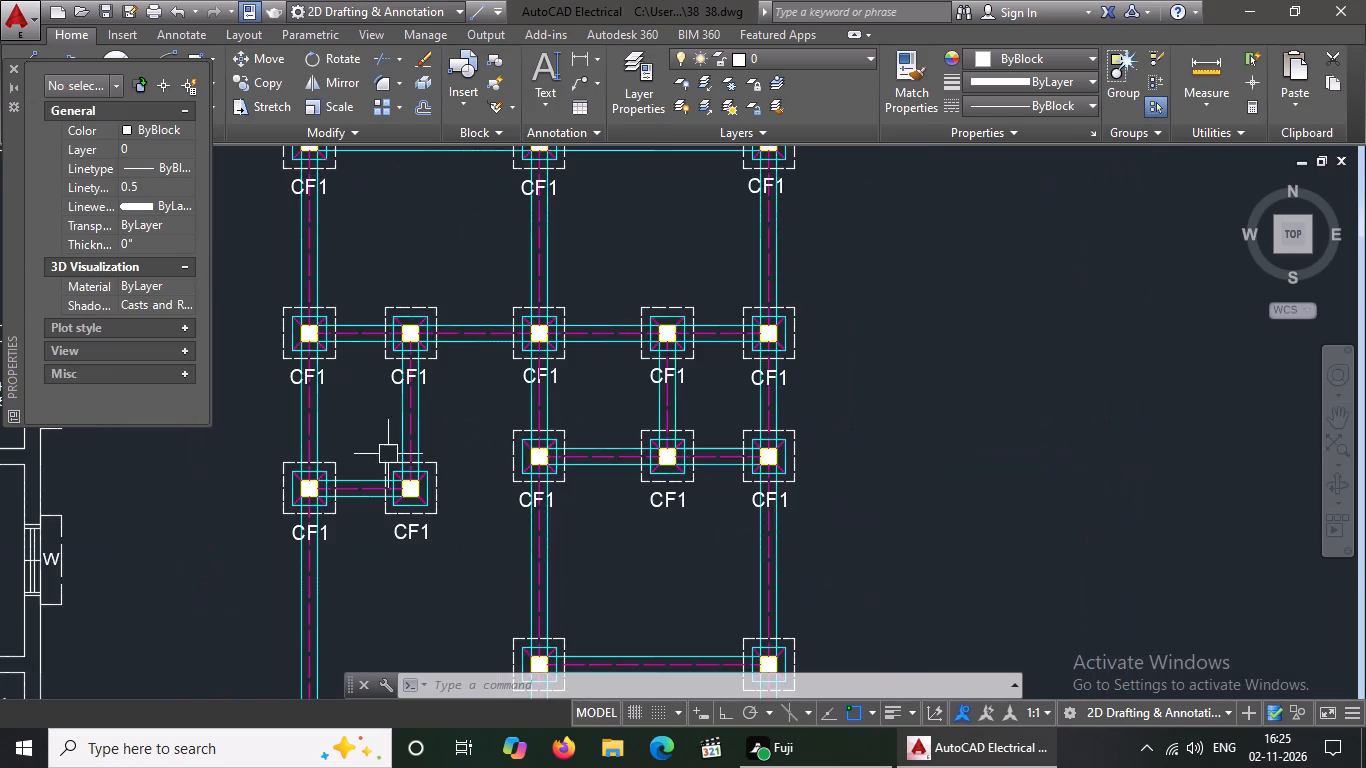
scroll(380, 464, up, 2)
click(500, 468)
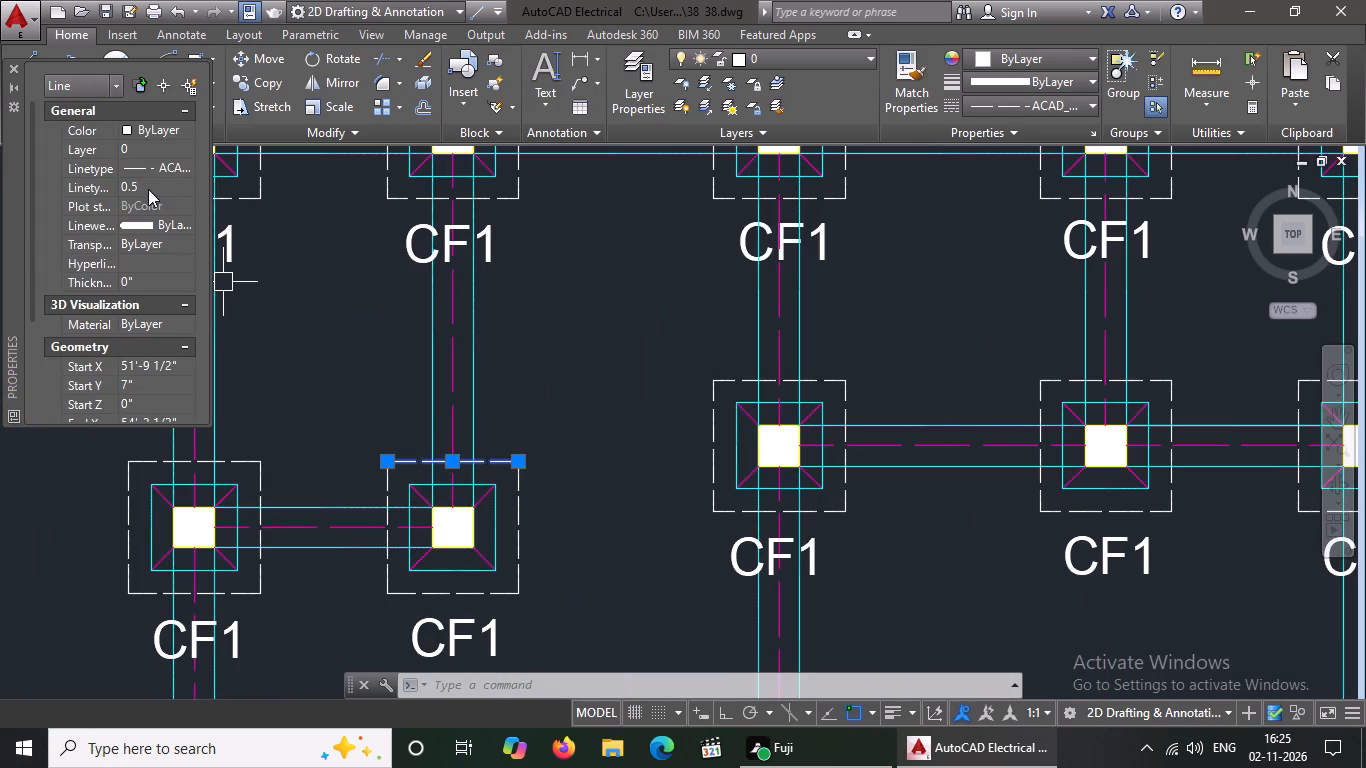
click(150, 187)
key(BackSpace)
key(BackSpace)
text(0.6)
key(Return)
key(Escape)
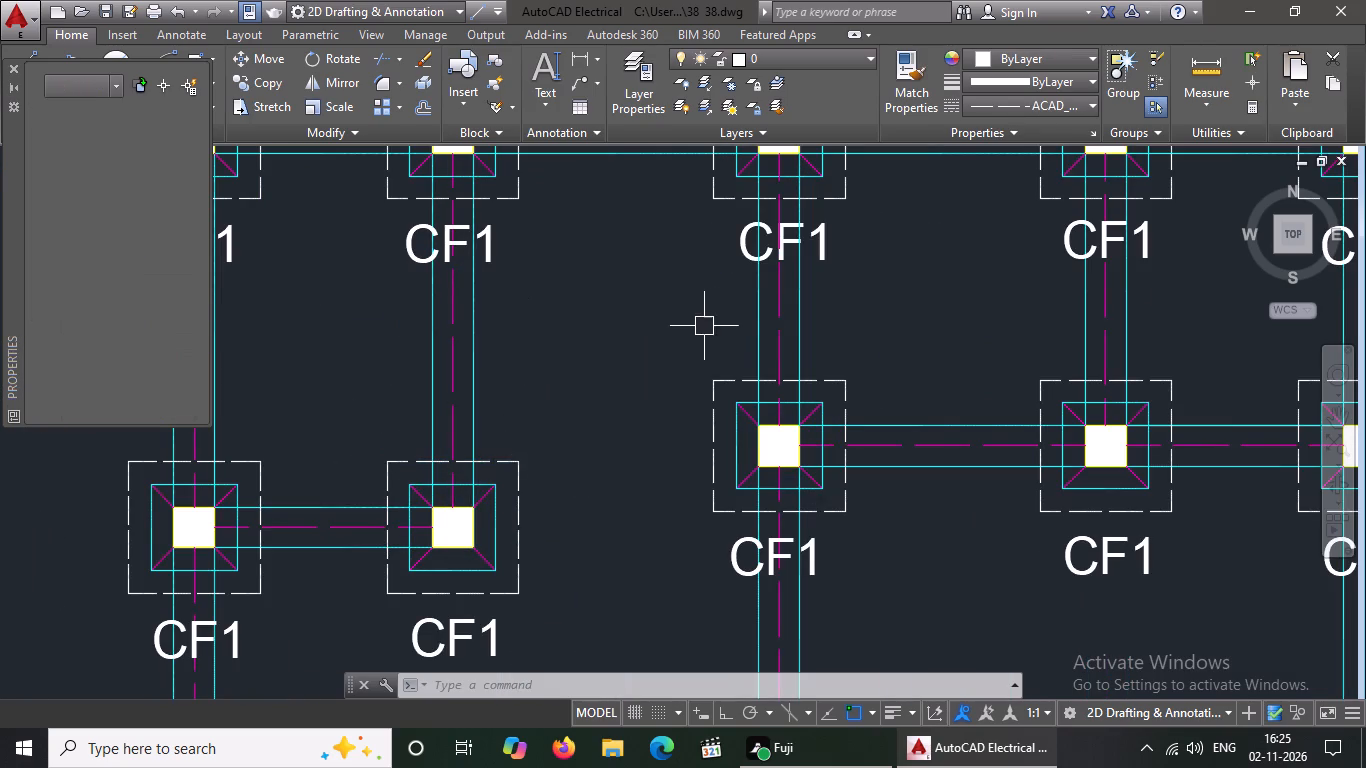
Set the linetype scale of the right dashed outline line around the third row's fourth CF1 footing from the right to 0.6.
click(519, 510)
click(156, 186)
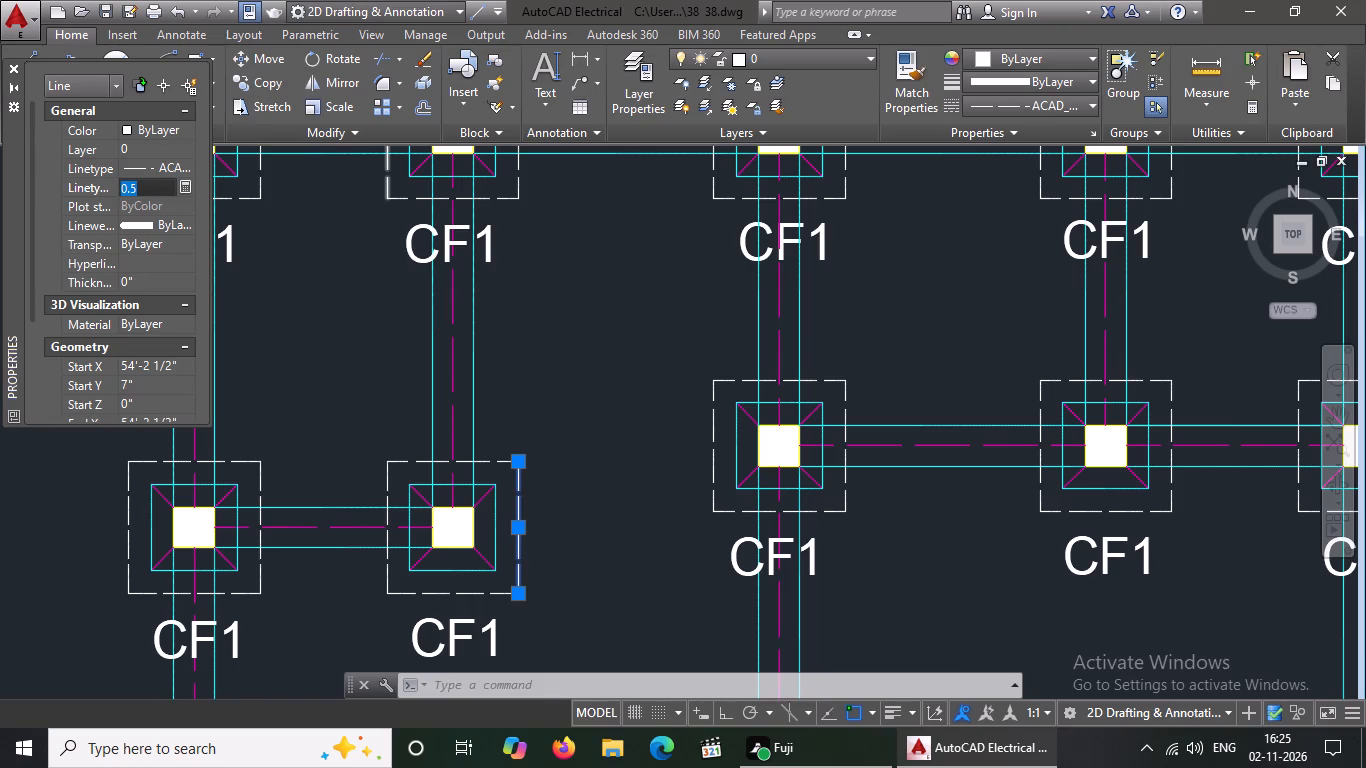
key(BackSpace)
key(BackSpace)
text(0.6)
key(Return)
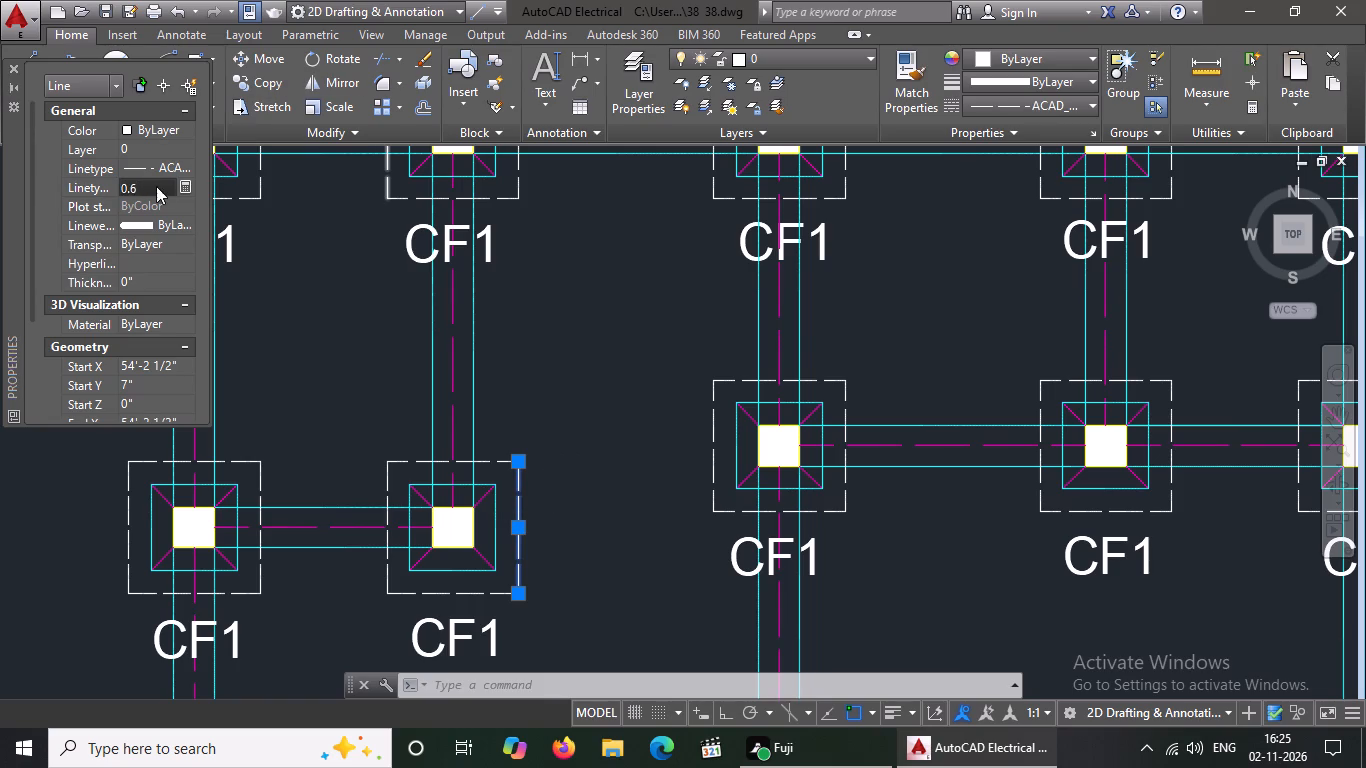
key(Escape)
Set the linetype scale of the left dashed outline line around the third row's fourth CF1 footing from the right to 0.6.
click(390, 482)
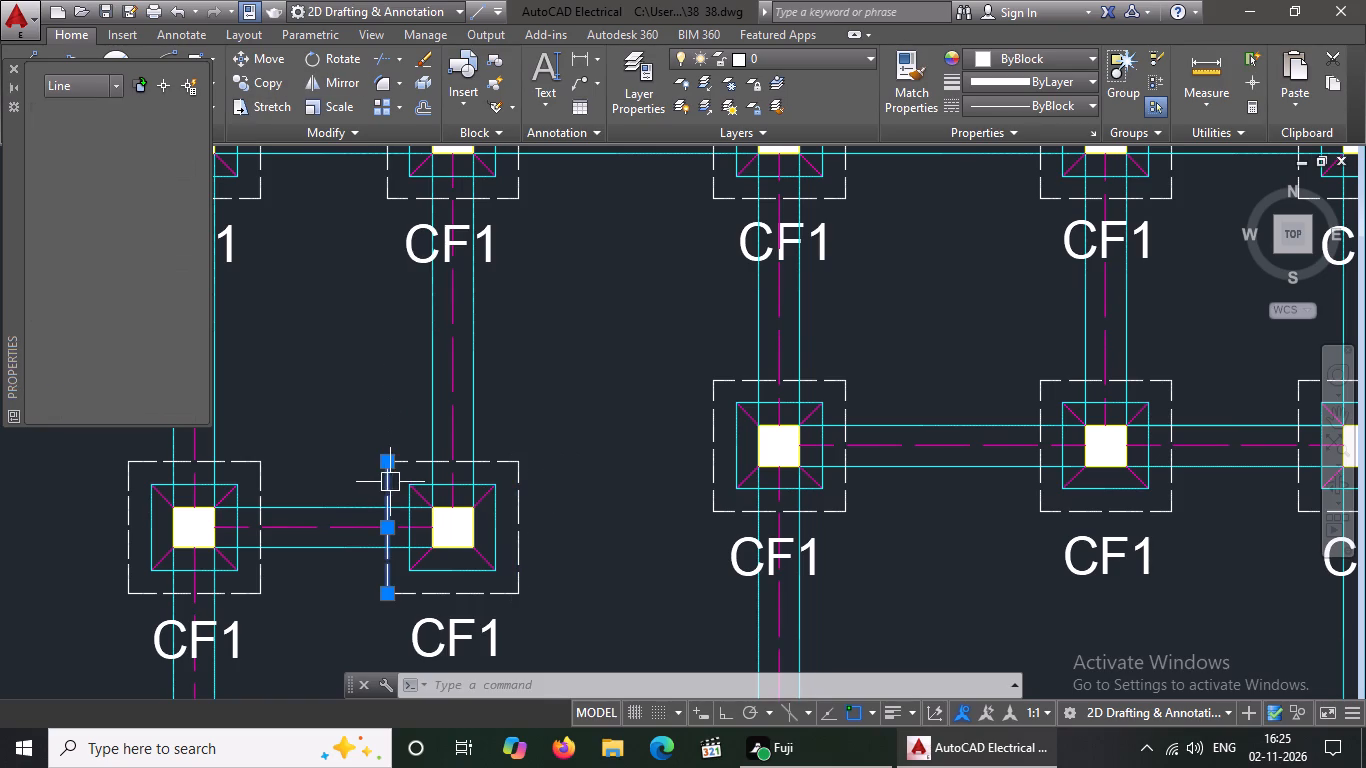
click(155, 189)
key(BackSpace)
key(BackSpace)
text(0.6)
key(Return)
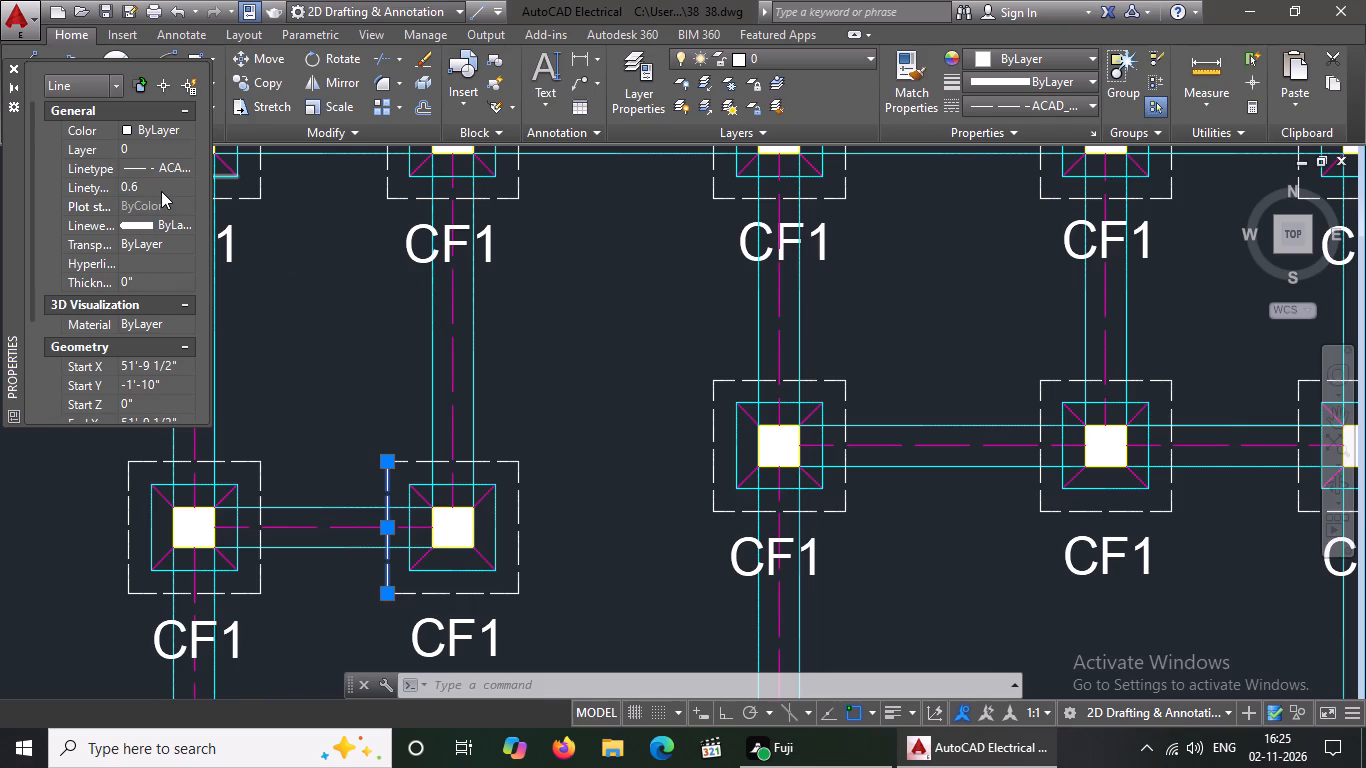
key(Escape)
Set the linetype scale of the bottom dashed outline line around the third row's fourth CF1 footing from the right to 0.6.
click(454, 587)
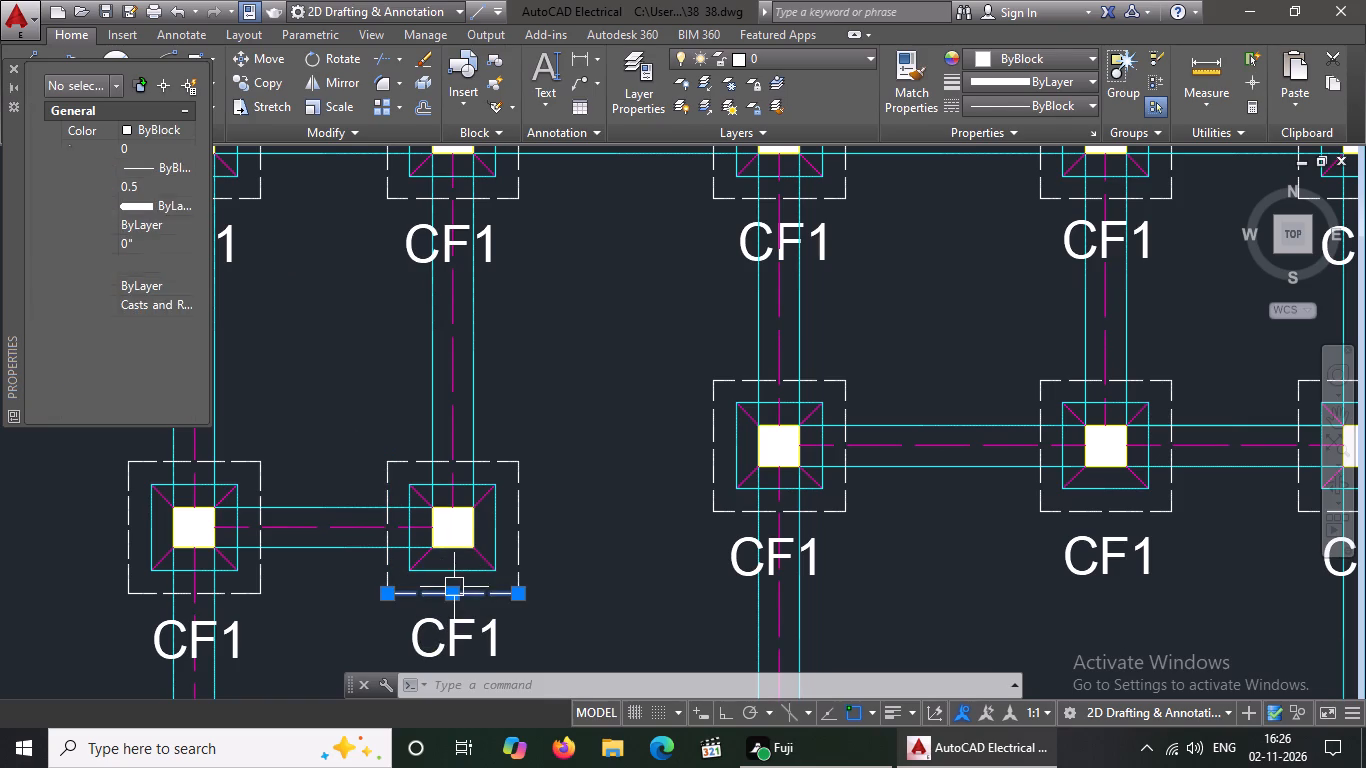
click(146, 184)
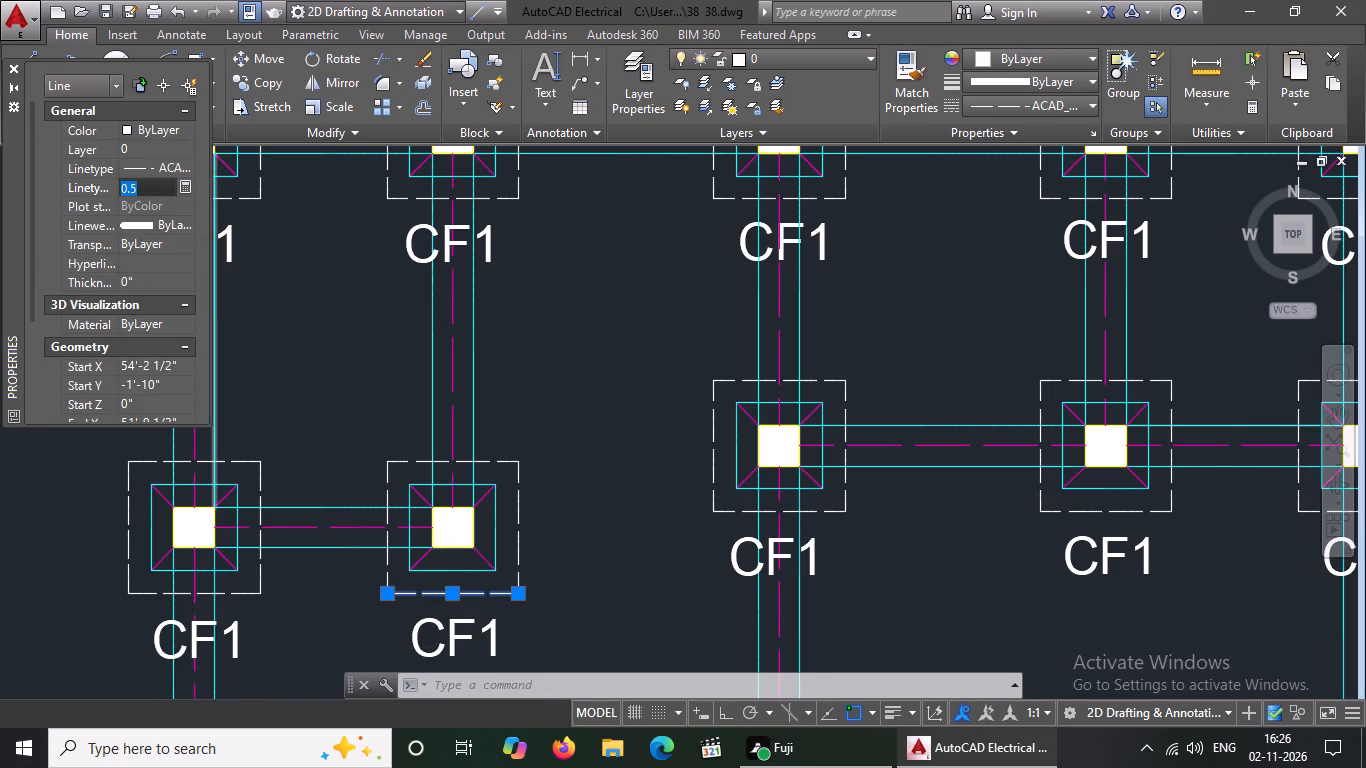
key(BackSpace)
key(BackSpace)
text(0.6)
key(Return)
key(Escape)
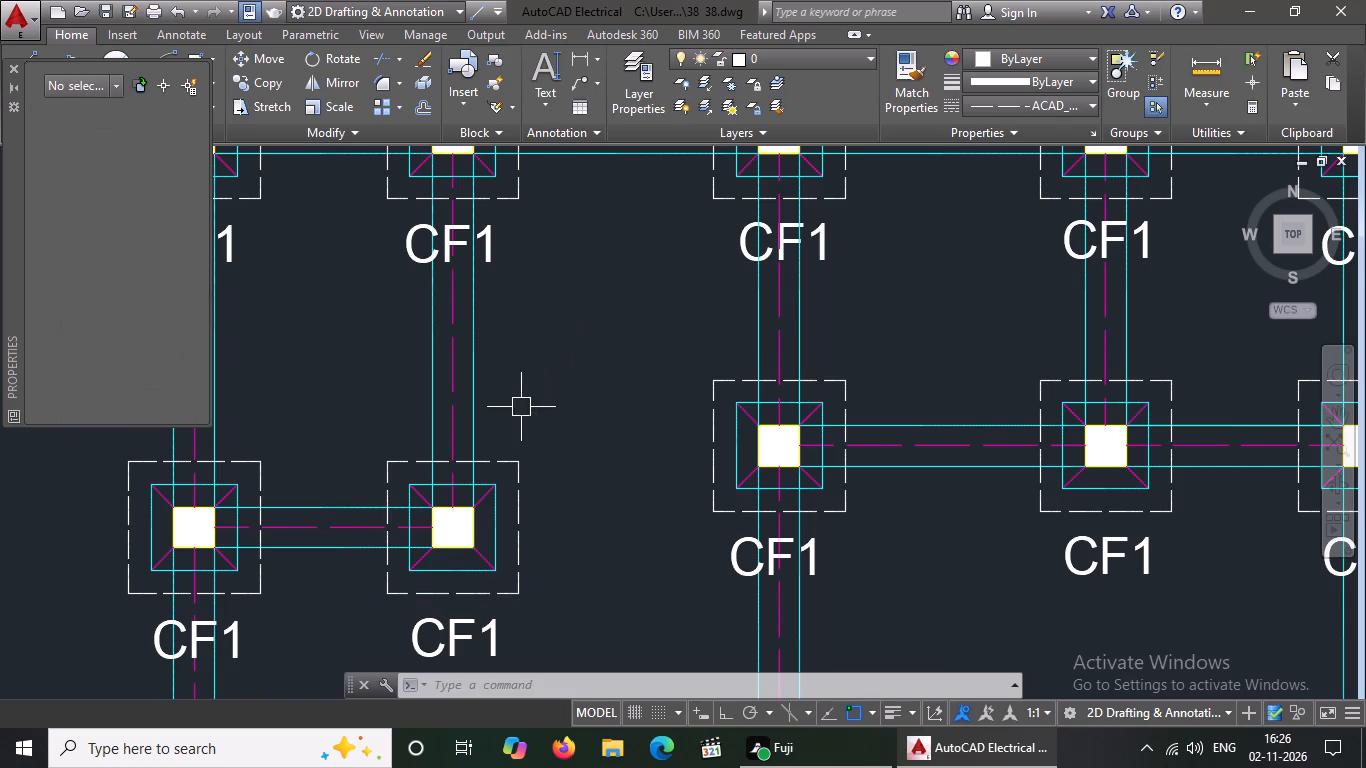
Check the linetype scale of the dashed outline lines around the third row's fourth CF1 footing from the right against the neighbouring third footing.
click(504, 457)
click(521, 520)
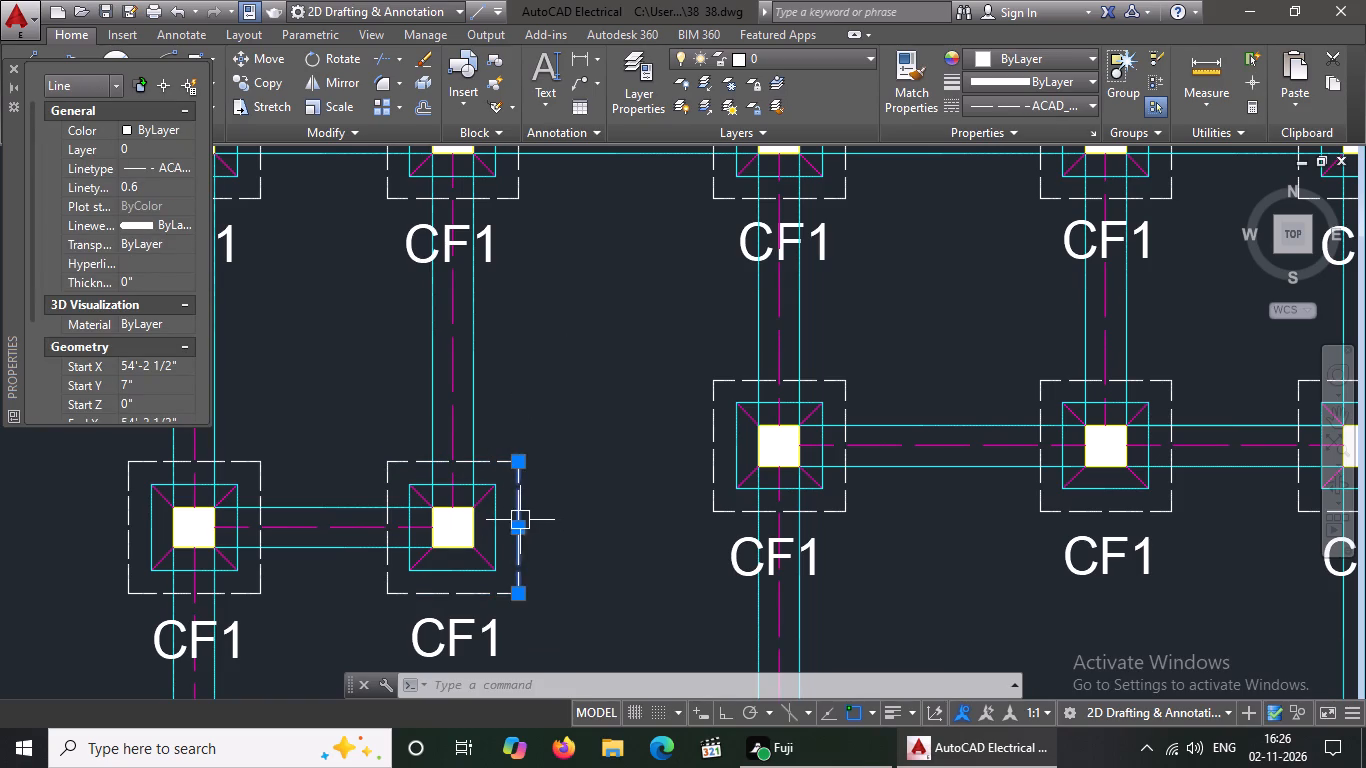
click(446, 599)
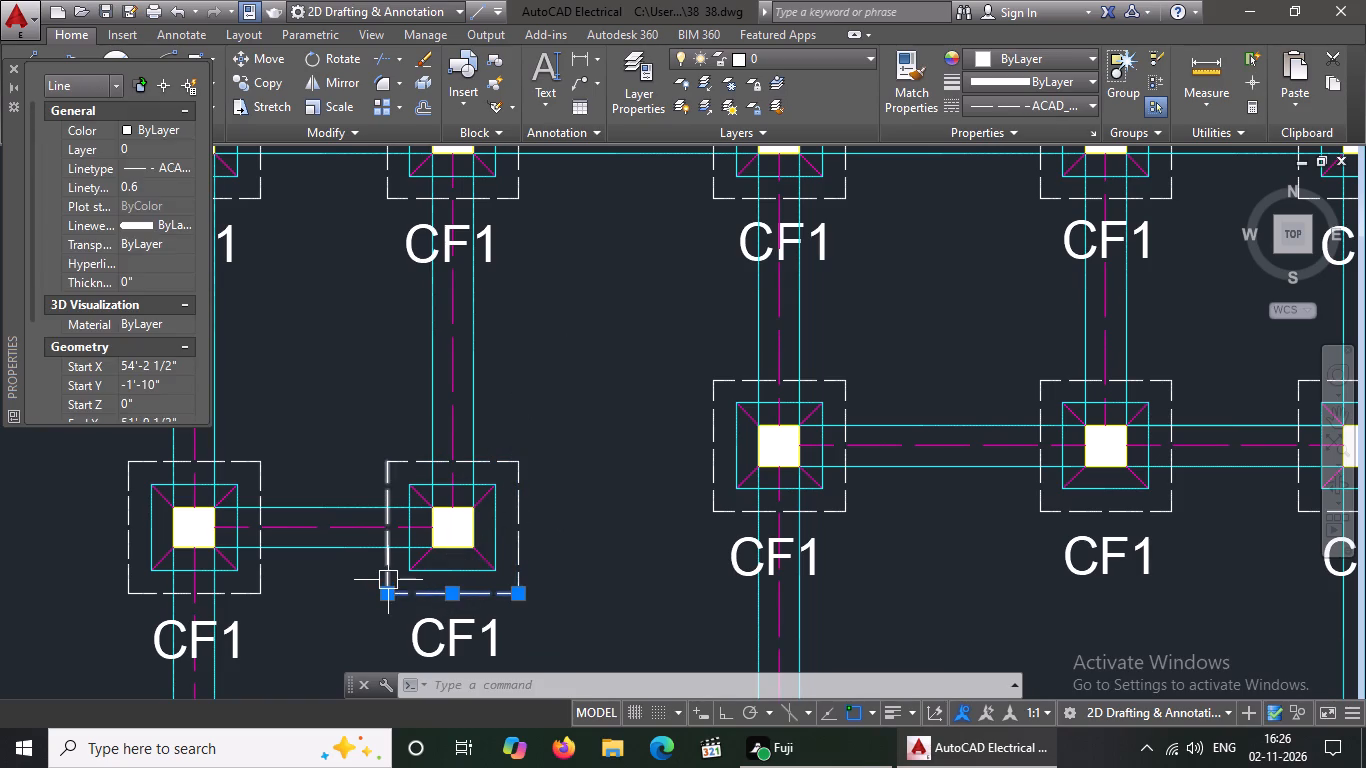
click(388, 579)
click(503, 461)
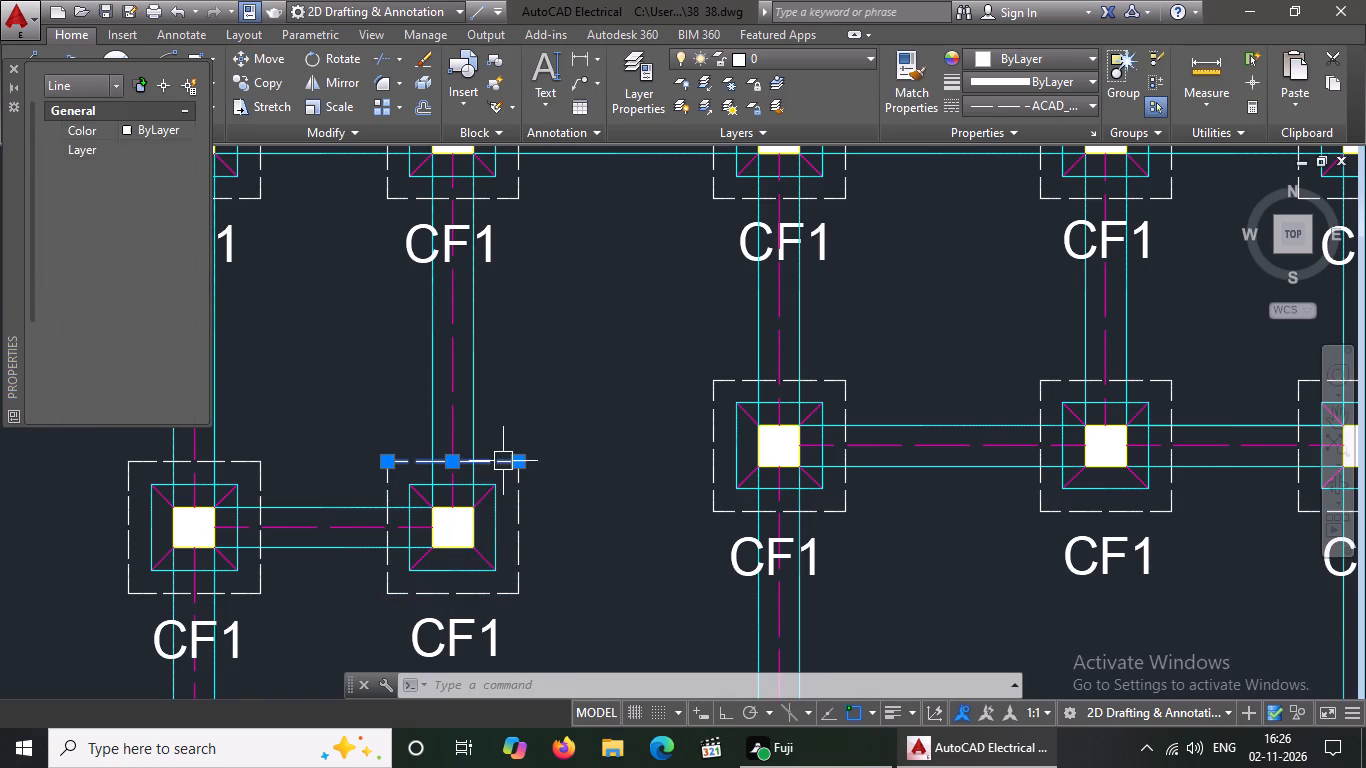
click(512, 526)
click(477, 589)
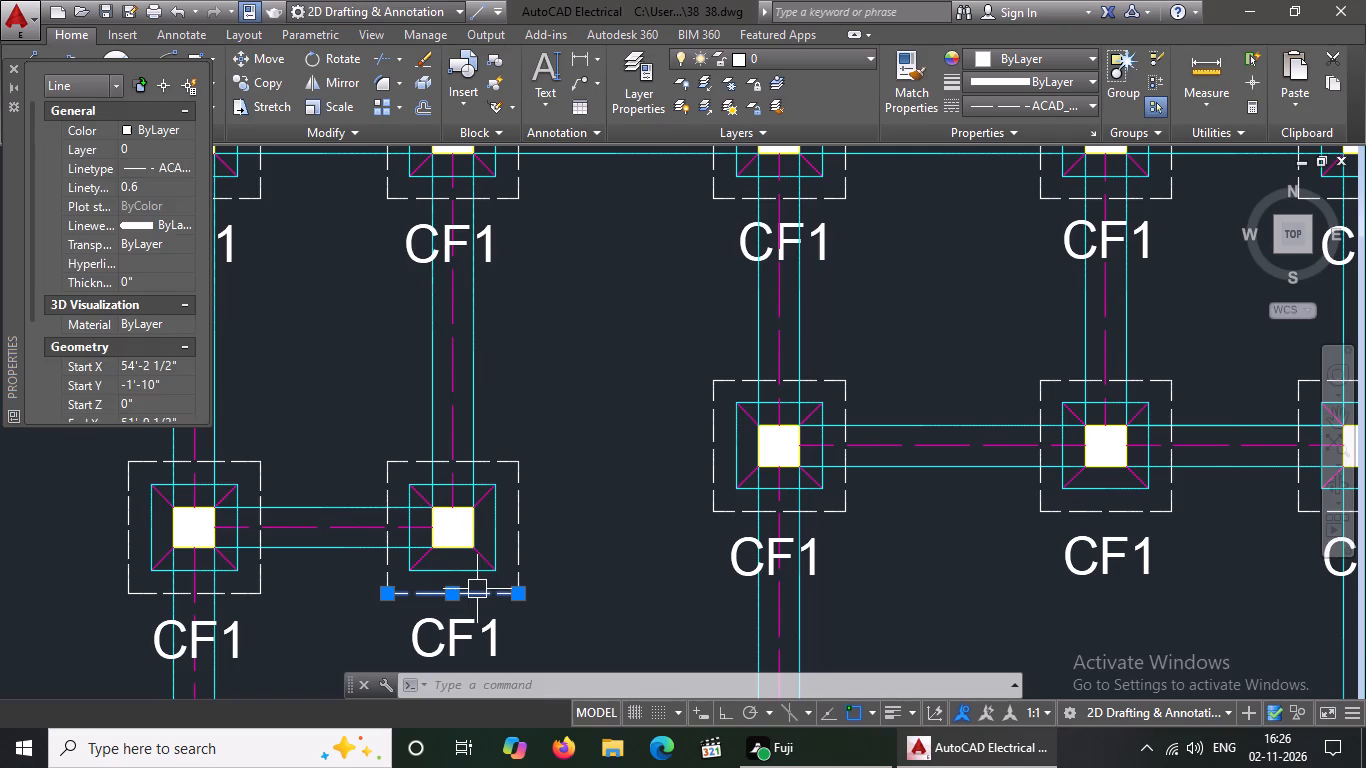
click(704, 486)
click(715, 488)
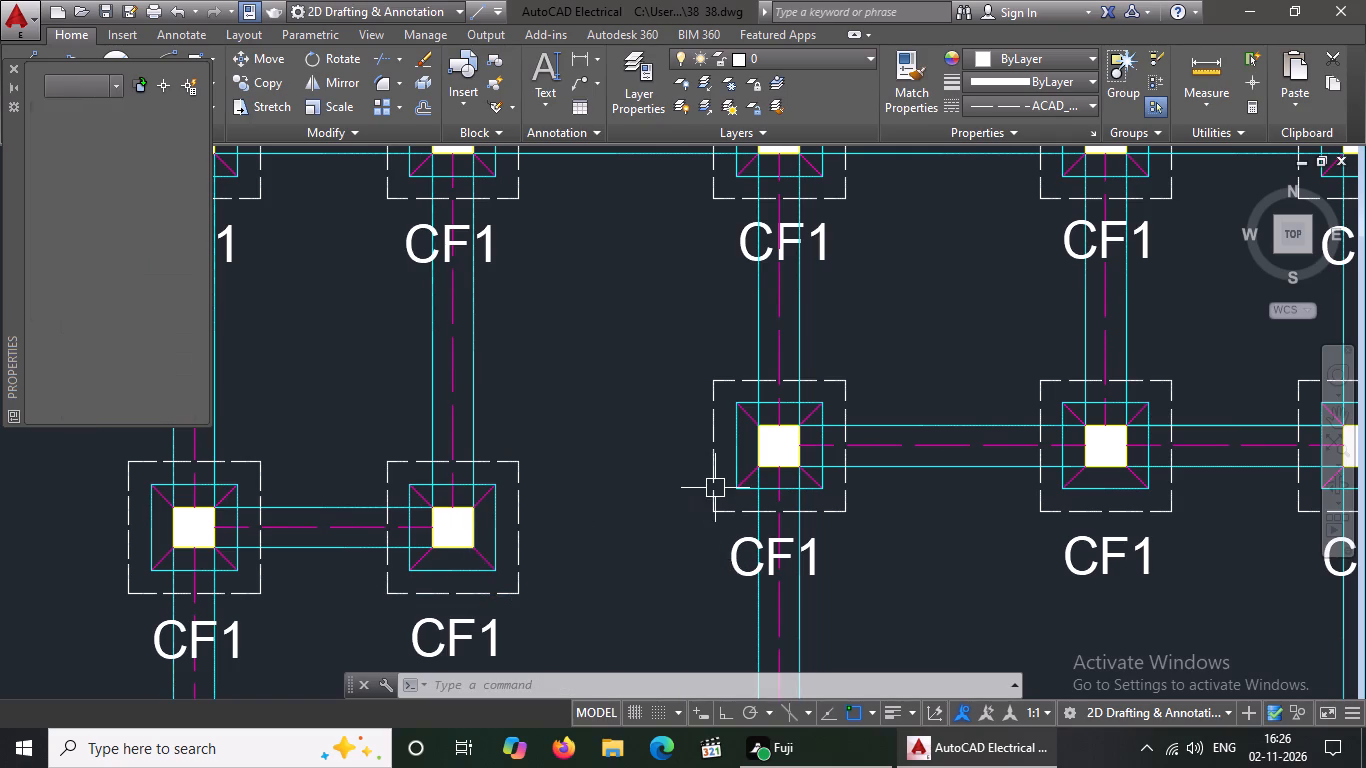
click(712, 492)
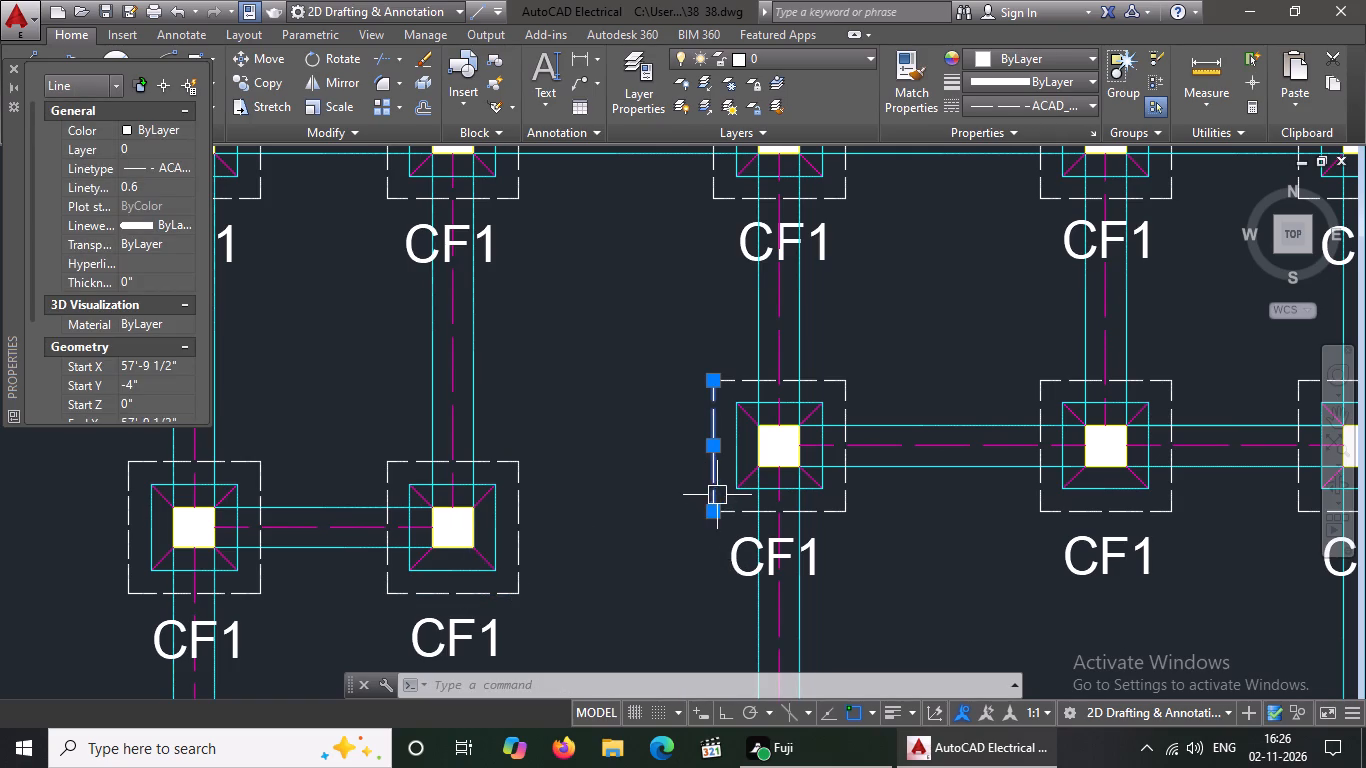
click(718, 495)
click(521, 536)
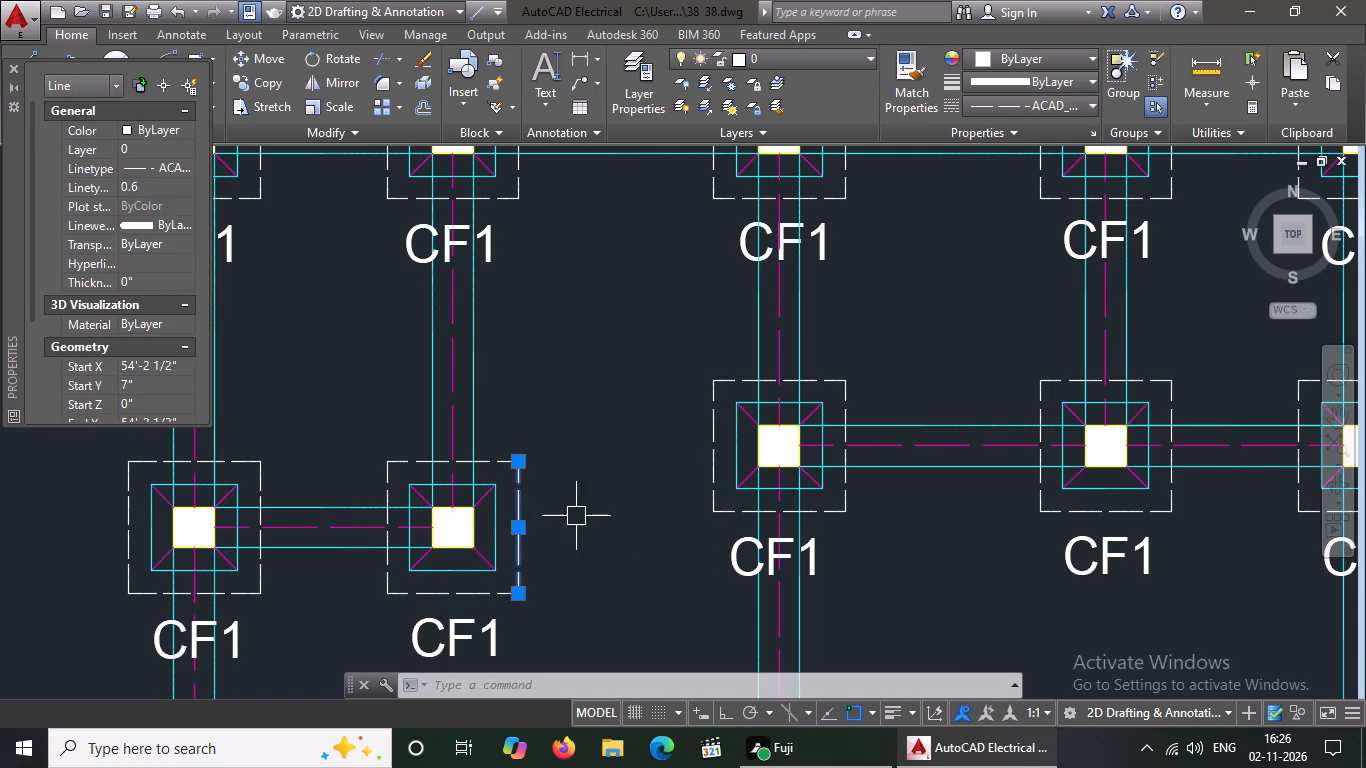
scroll(599, 501, down, 1)
key(Escape)
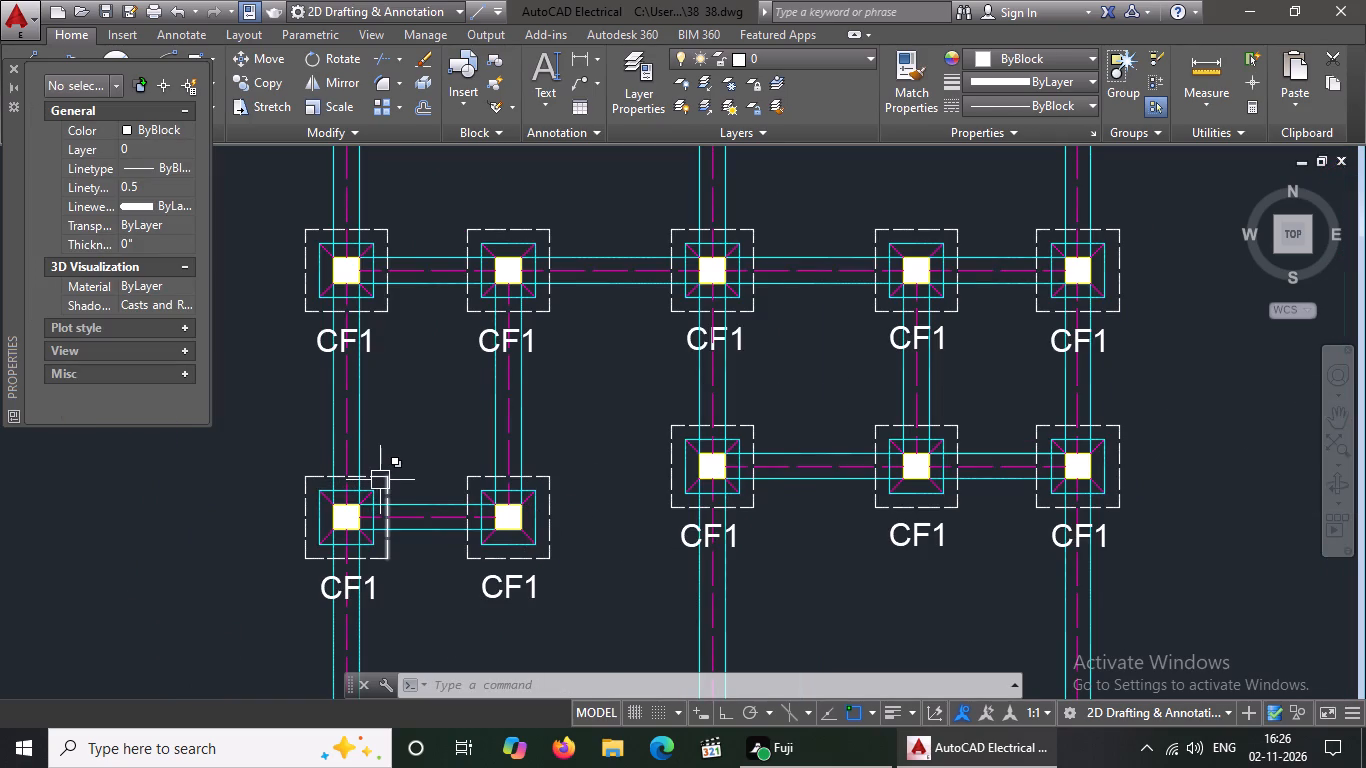
Set the linetype scale of the top dashed outline line around the third row's leftmost CF1 footing to 0.6.
scroll(381, 479, up, 1)
click(377, 476)
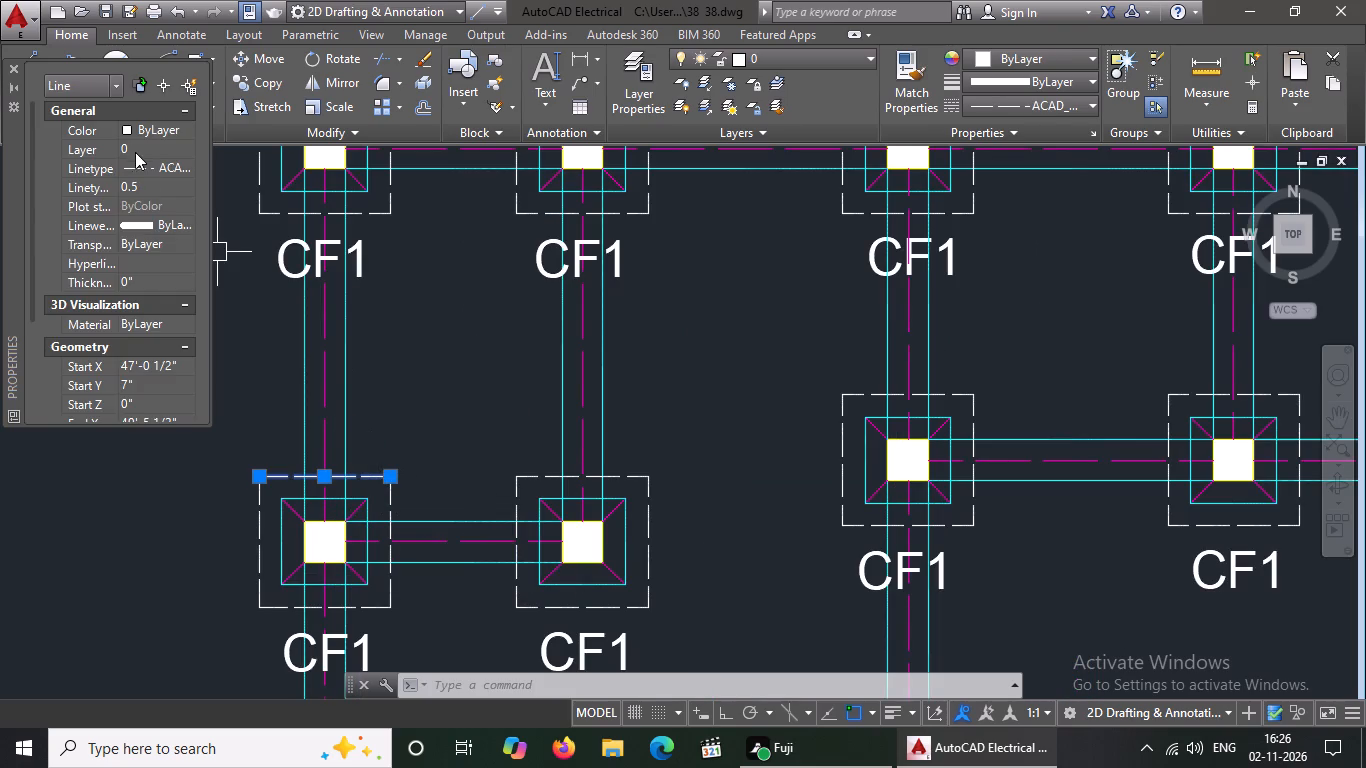
click(151, 189)
text(0.6)
key(Return)
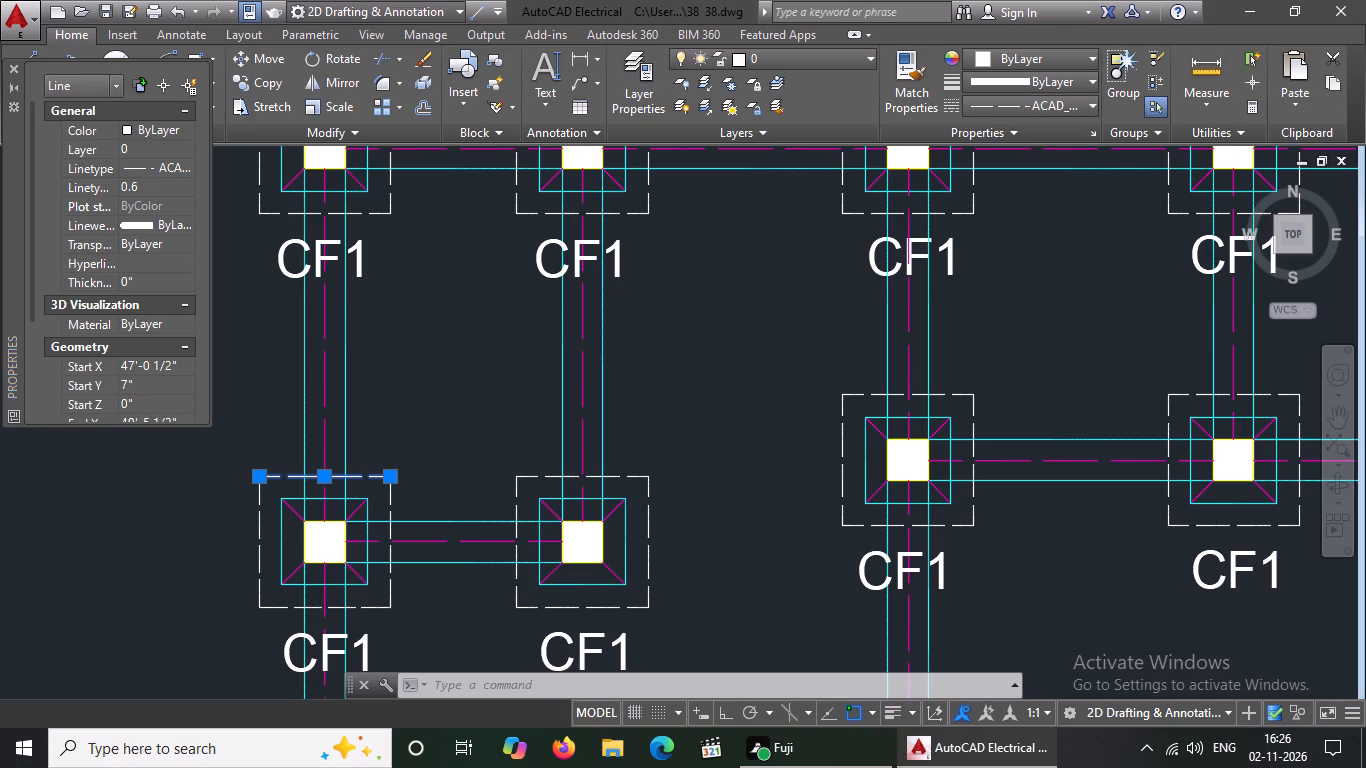
key(Escape)
Set the linetype scale of the right dashed outline line around the third row's leftmost CF1 footing to 0.6.
click(389, 494)
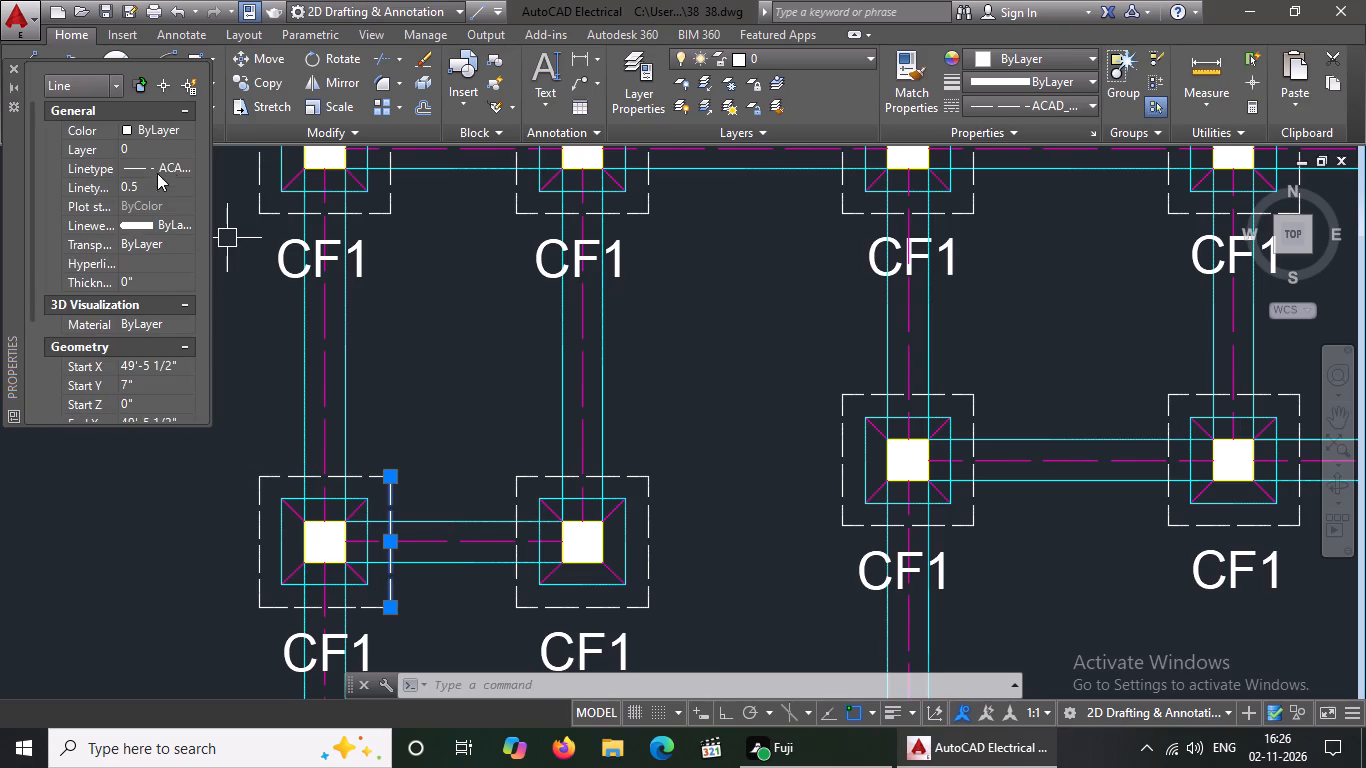
click(150, 184)
key(BackSpace)
key(BackSpace)
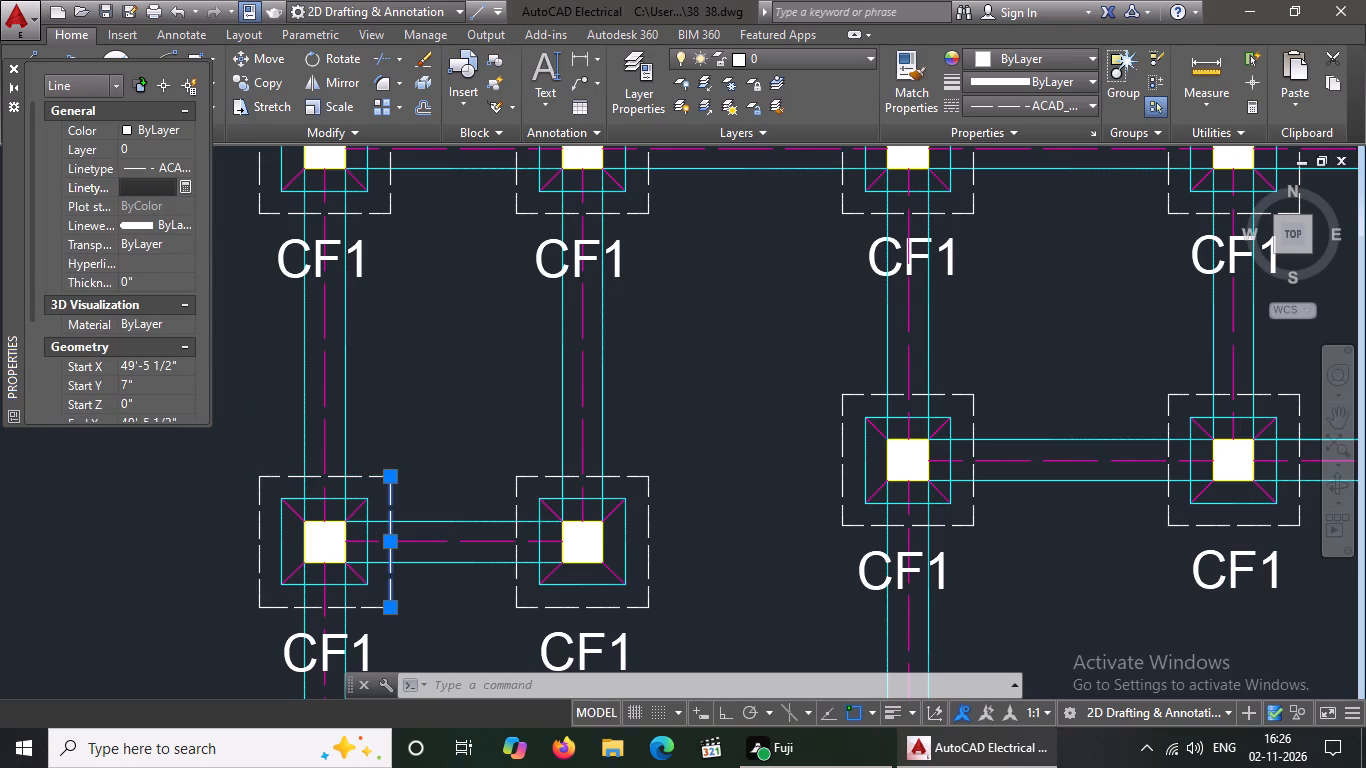
text(0.6)
key(Return)
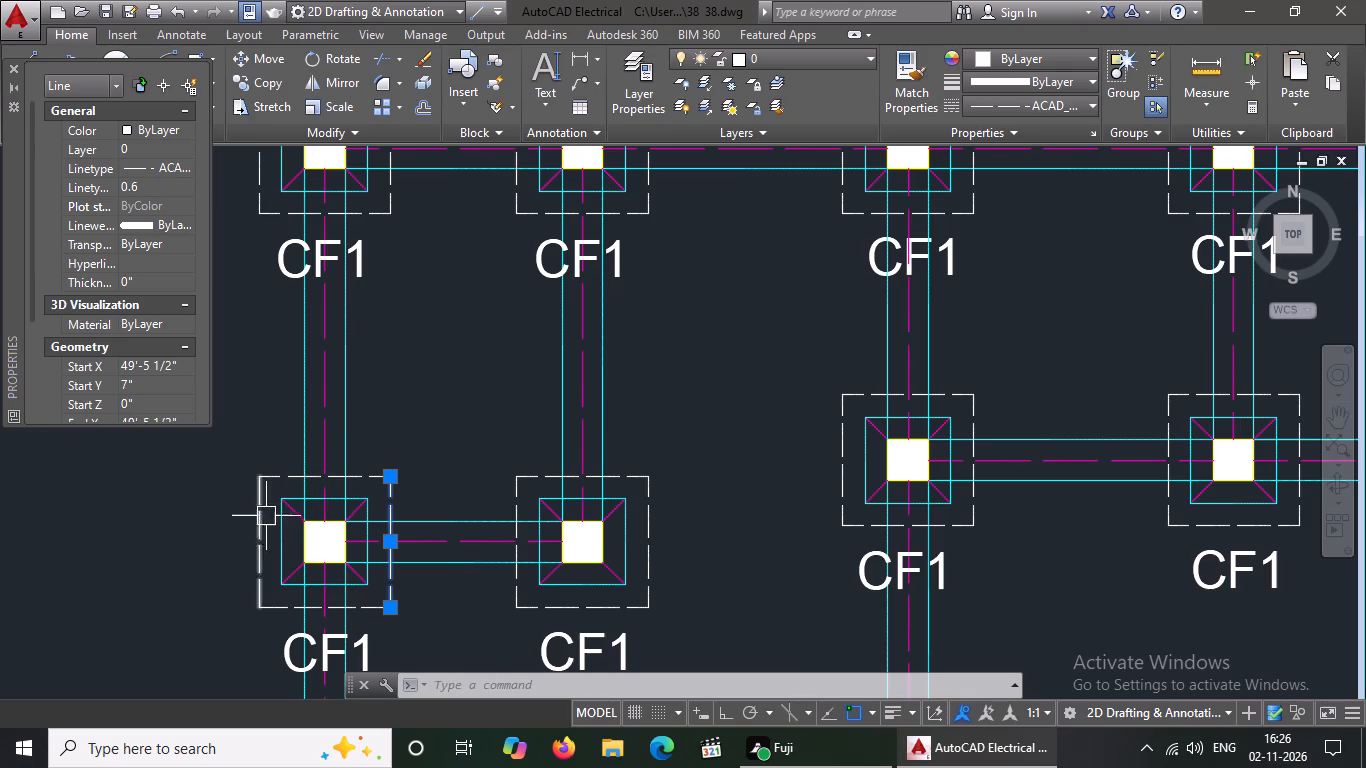
key(Escape)
Set the linetype scale of the left dashed outline line around the third row's leftmost CF1 footing to 0.6.
click(257, 525)
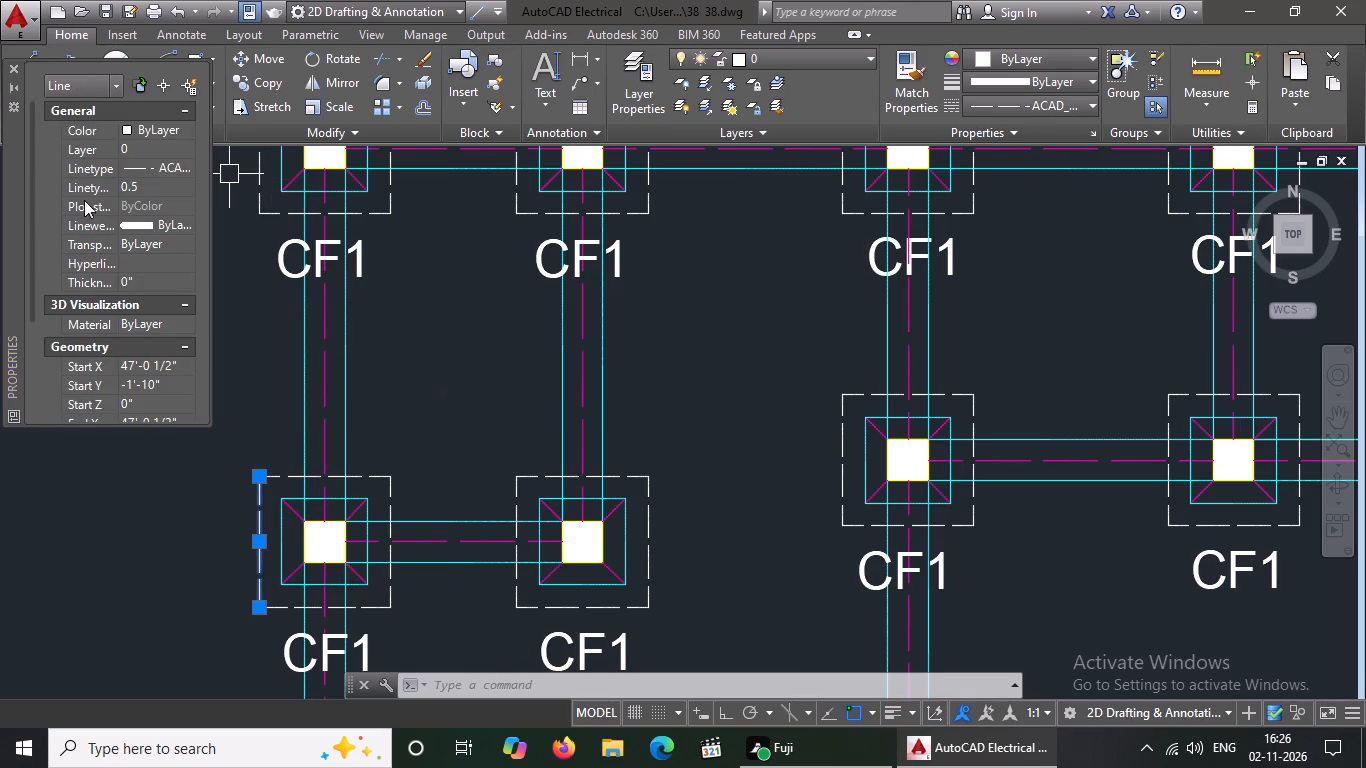
click(147, 189)
key(BackSpace)
key(BackSpace)
text(0.6)
key(Return)
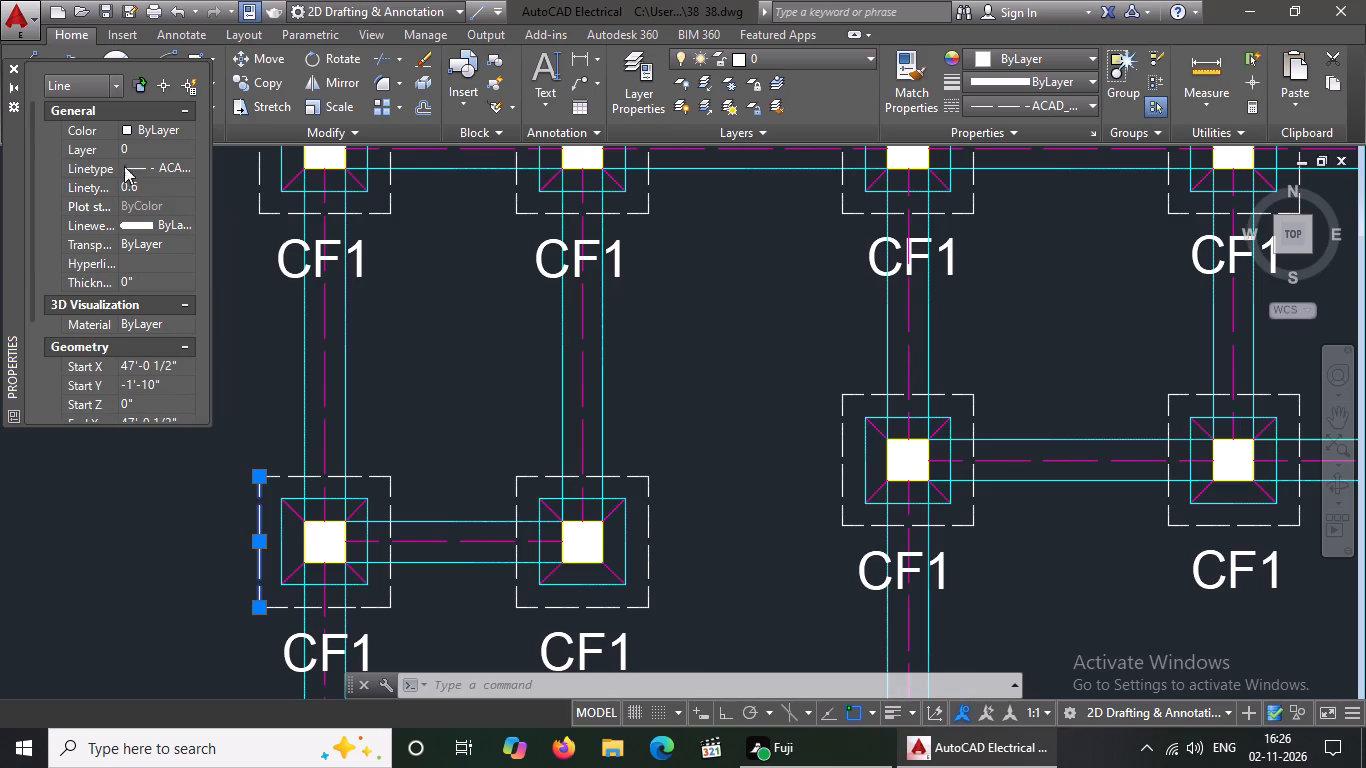
key(Escape)
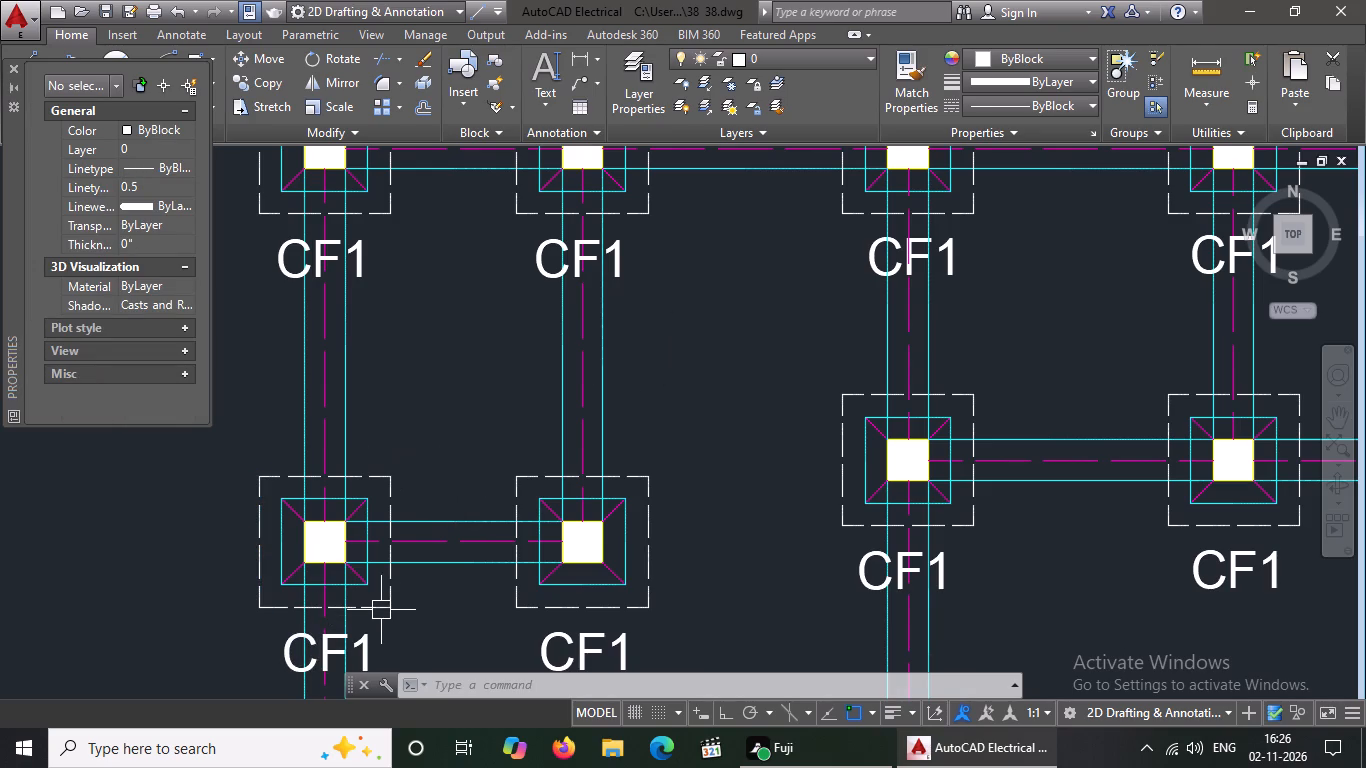
Set the linetype scale of the bottom dashed outline line around the third row's leftmost CF1 footing to 0.6.
click(381, 609)
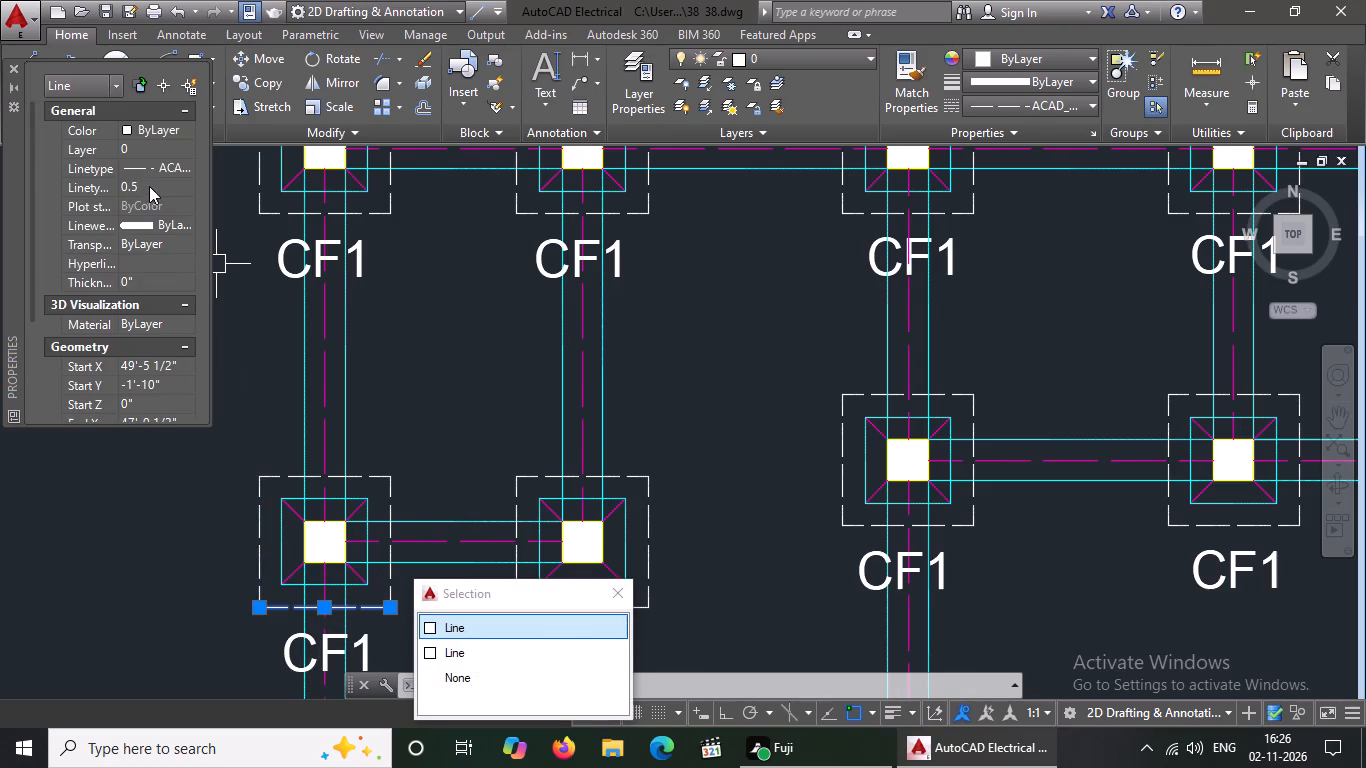
click(149, 186)
key(BackSpace)
key(BackSpace)
text(0.6)
key(Return)
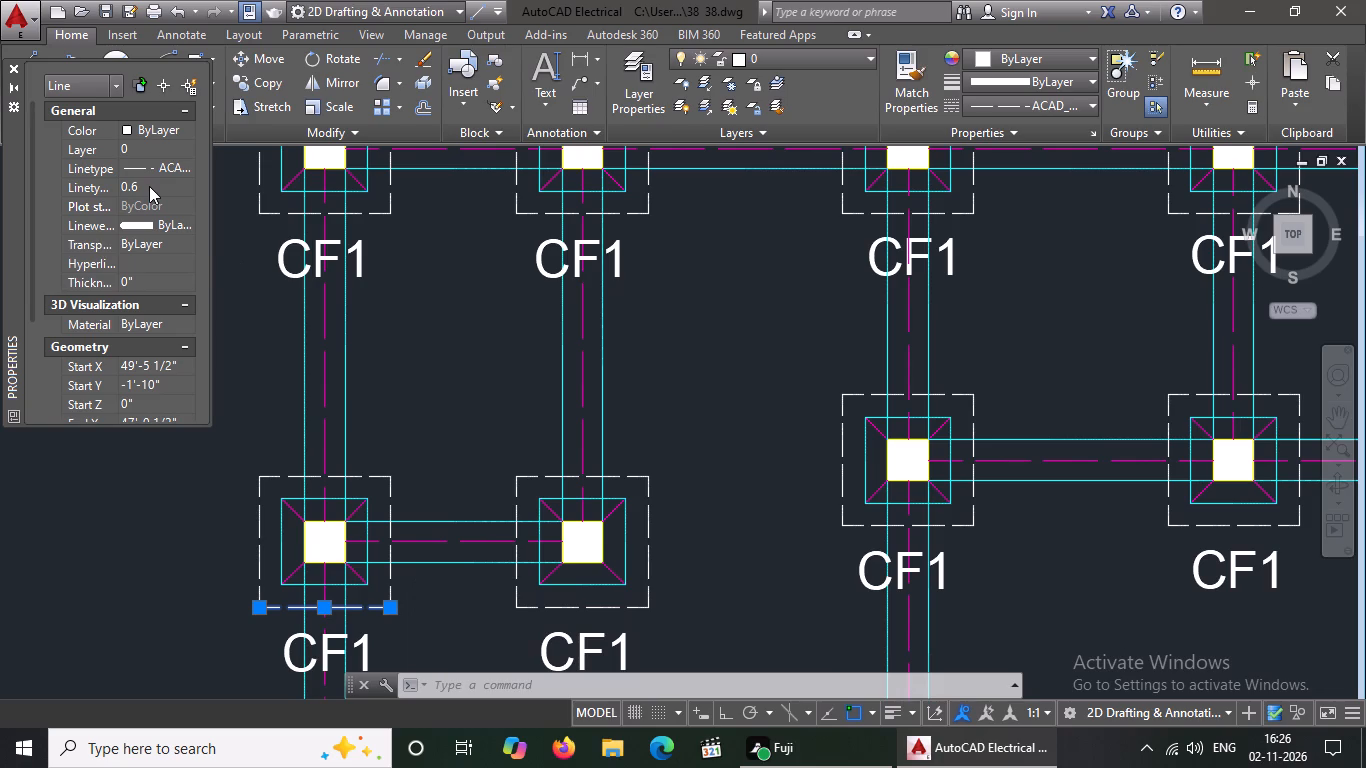
key(Escape)
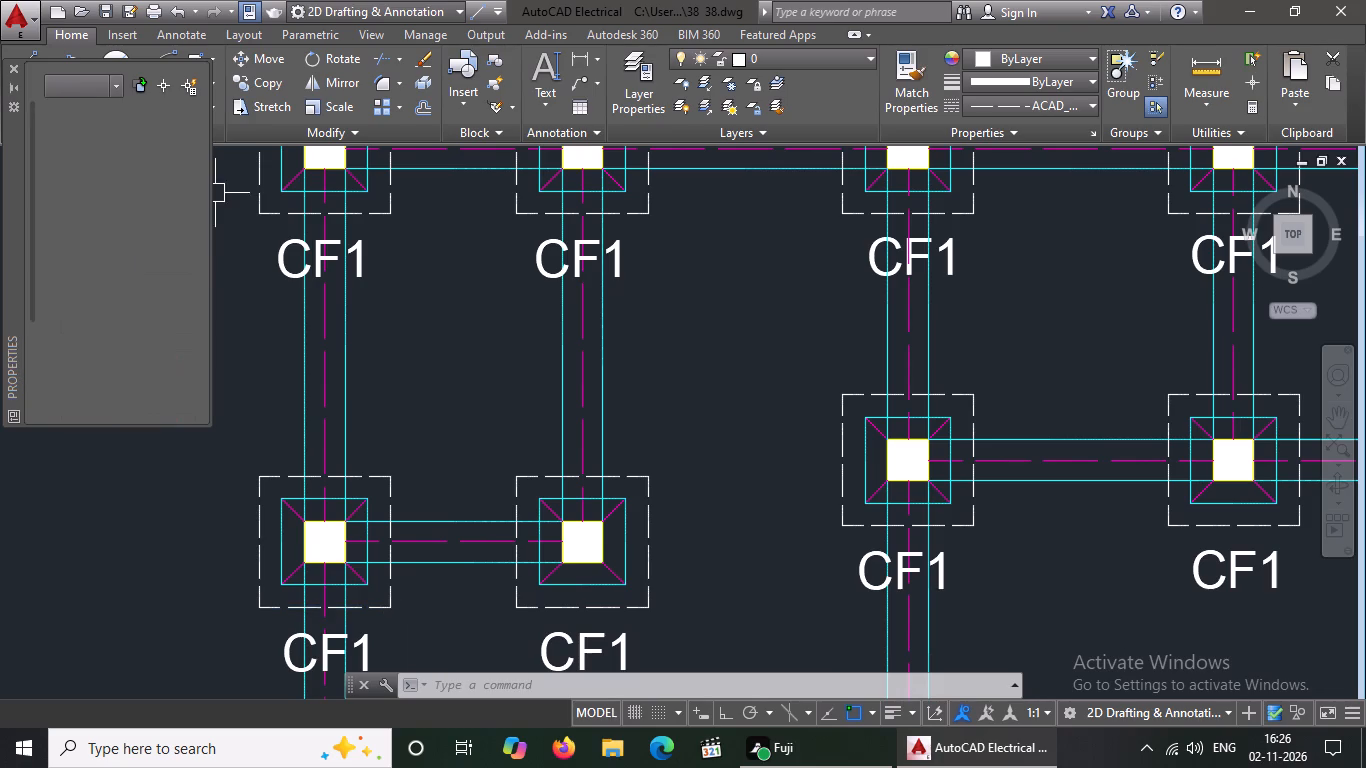
Check the linetype scale of the dashed outline lines around the third row's two leftmost CF1 footings.
click(384, 492)
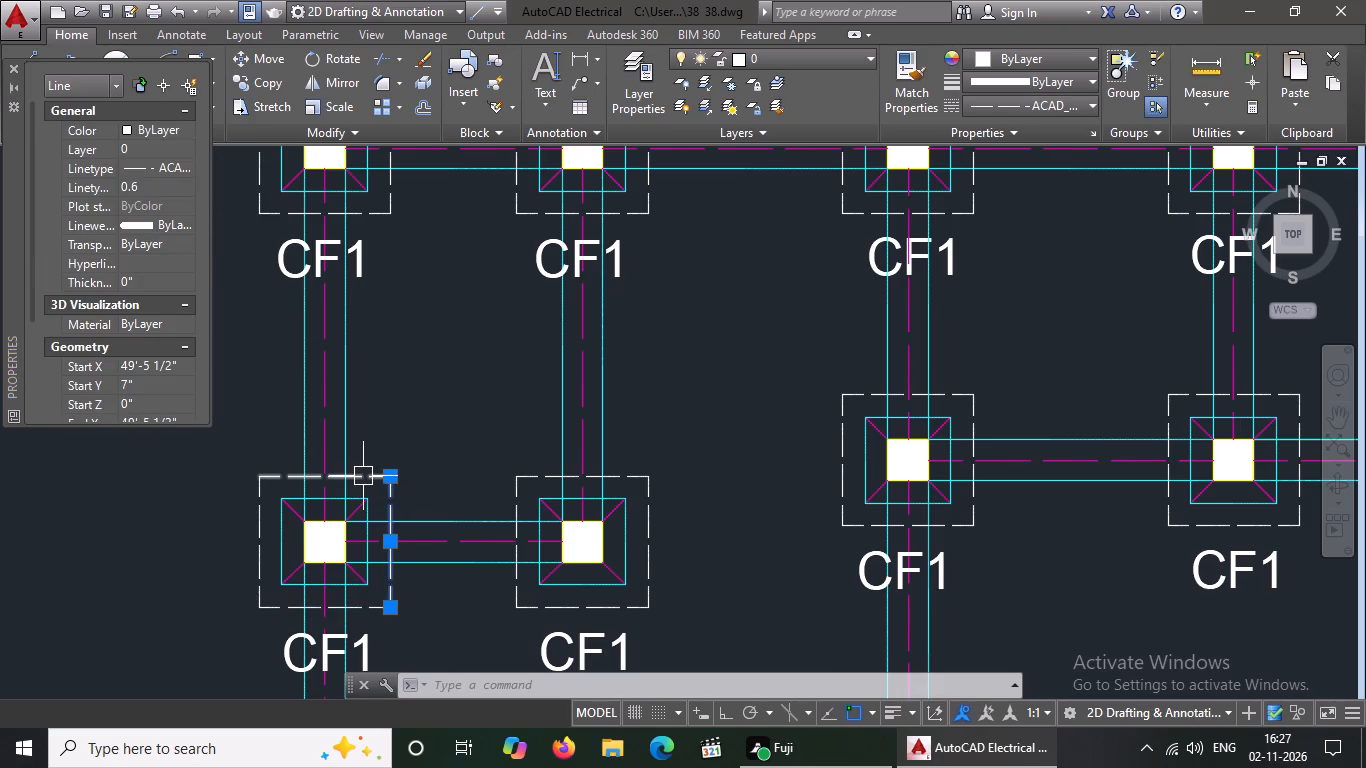
click(363, 476)
click(257, 521)
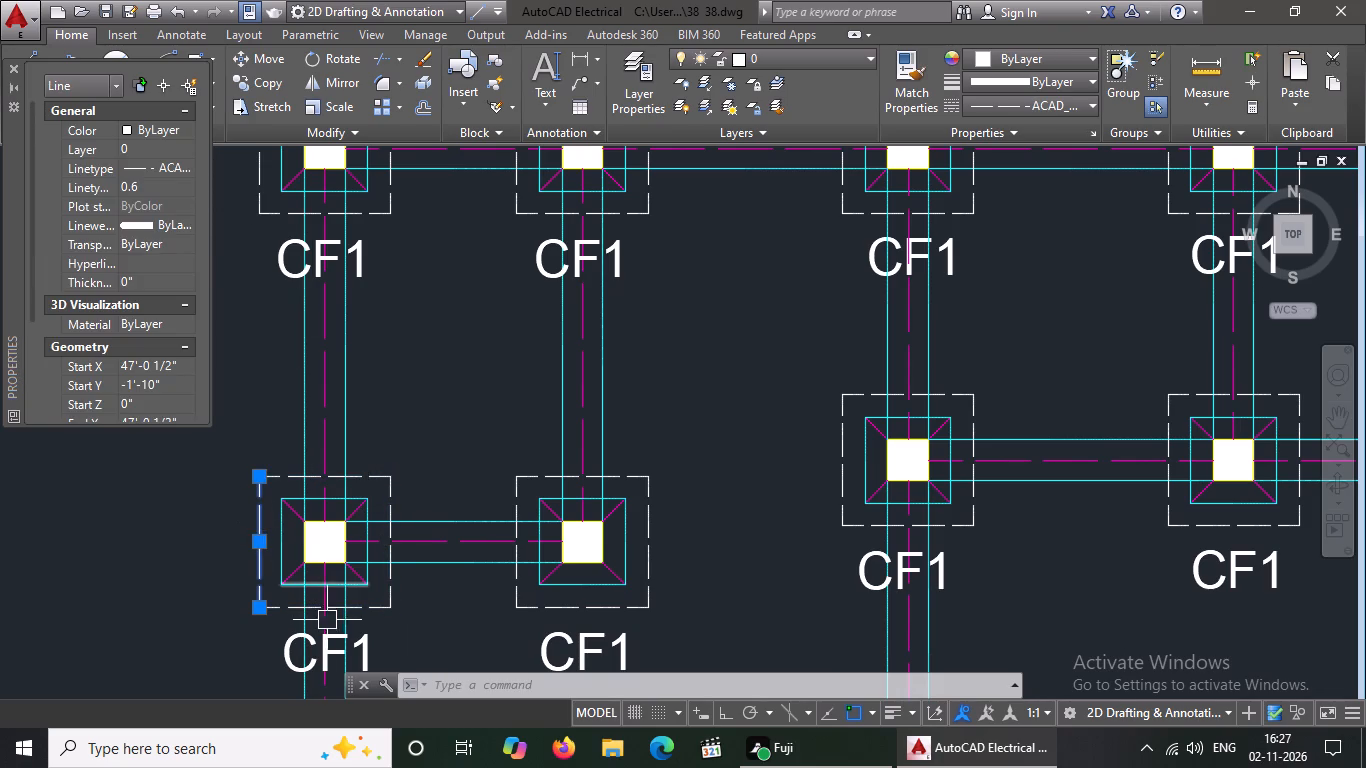
click(346, 609)
key(Escape)
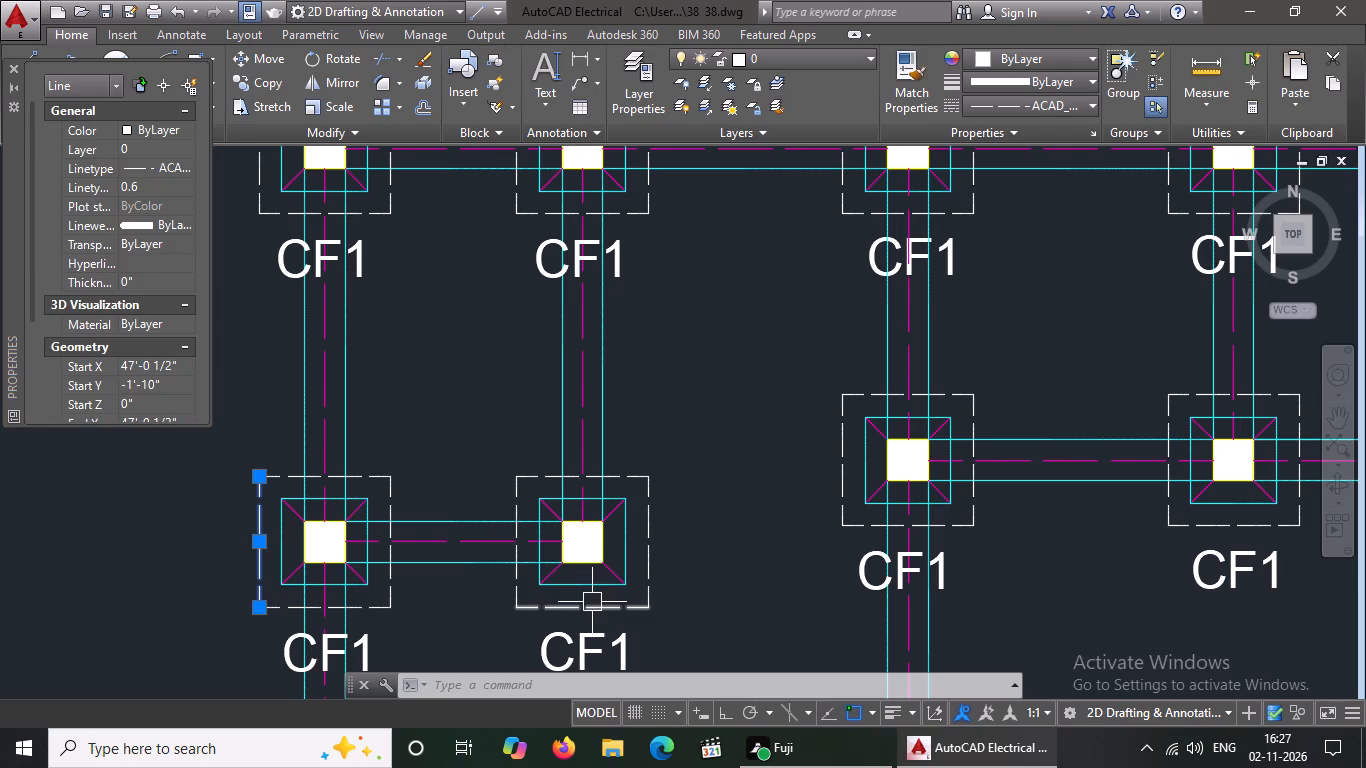
click(592, 602)
click(508, 590)
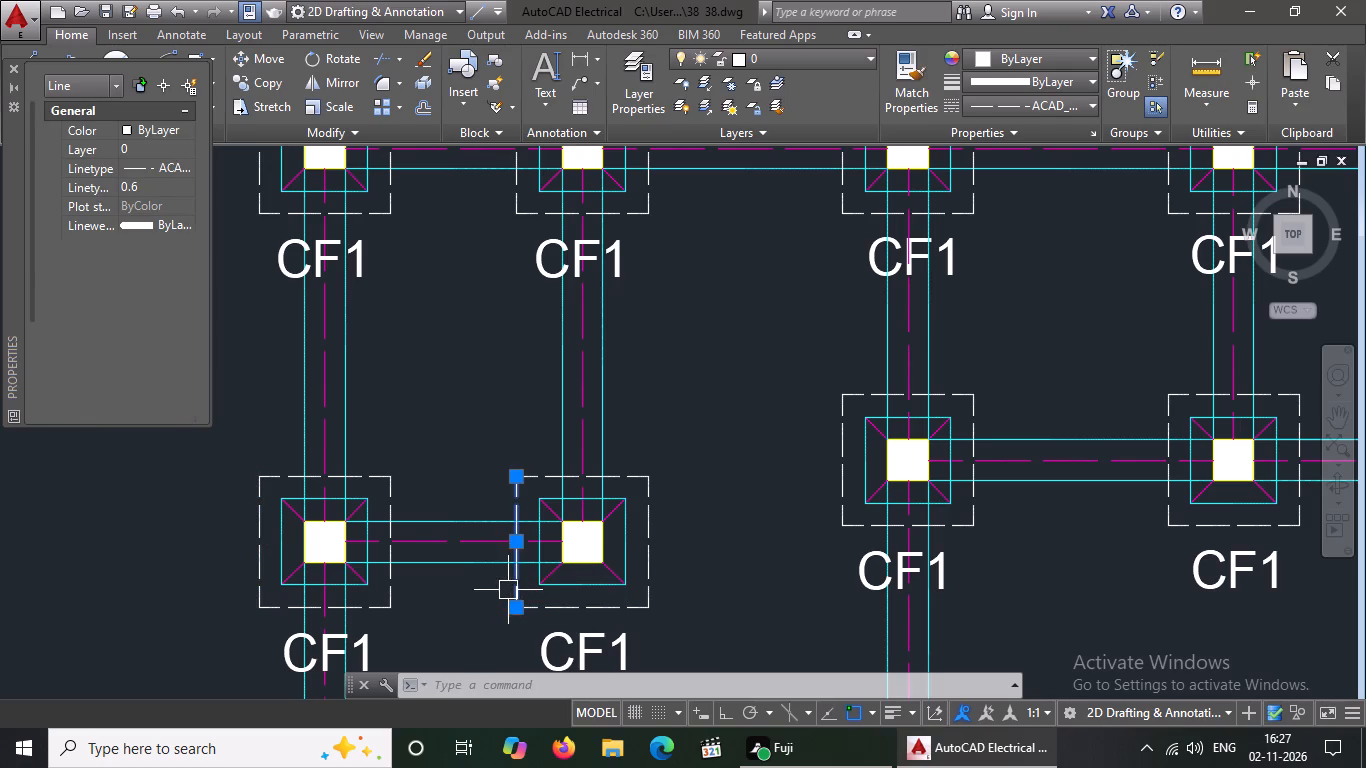
scroll(538, 459, down, 4)
key(Escape)
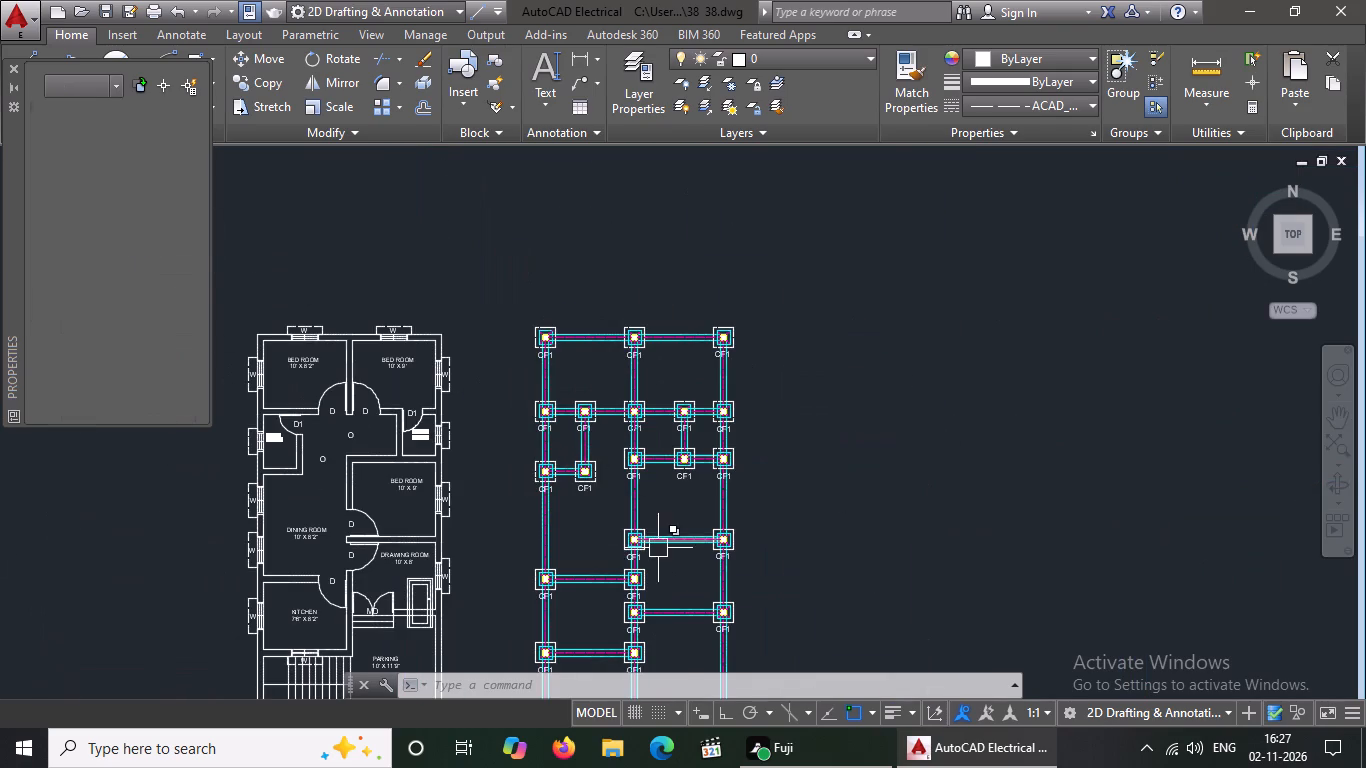
Set the linetype scale of the top dashed outline line around the fourth row's left CF1 footing to 0.6.
scroll(649, 552, up, 5)
click(540, 383)
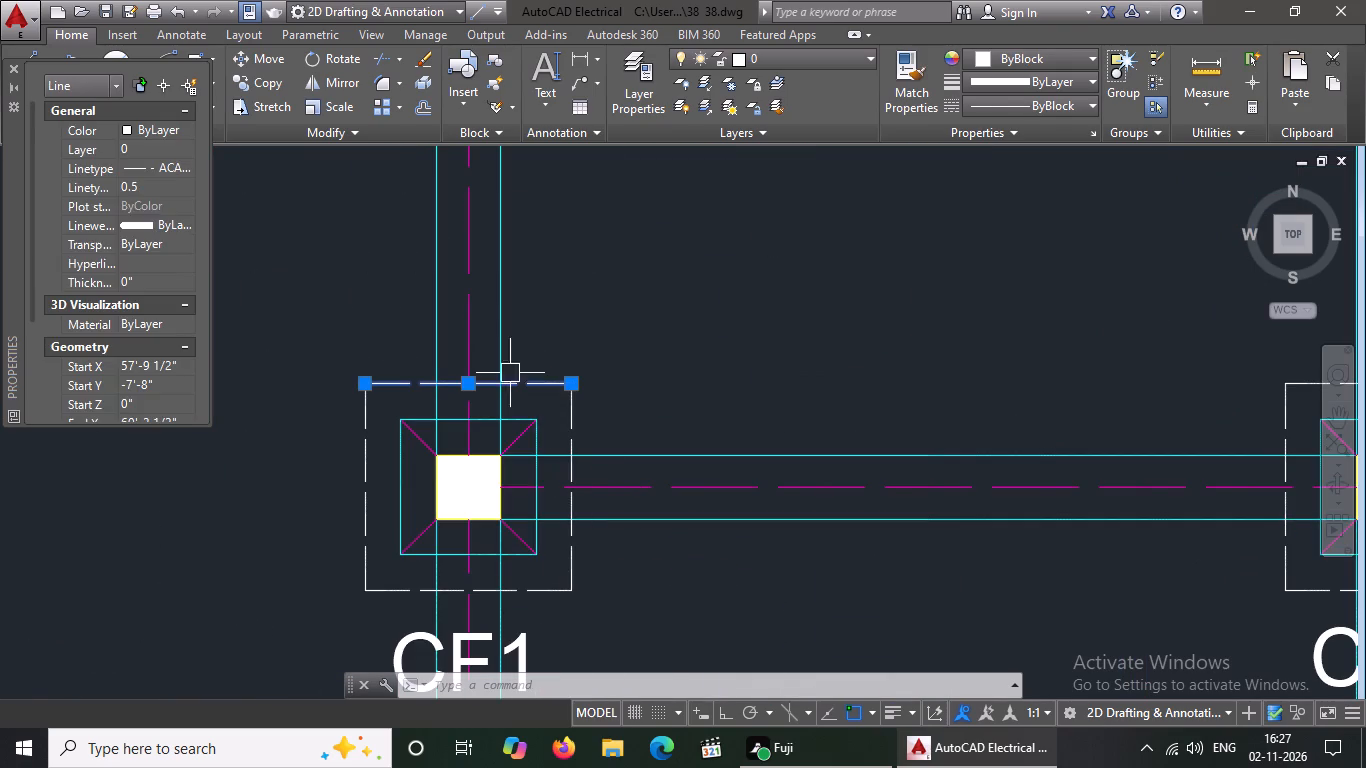
click(141, 188)
key(BackSpace)
key(BackSpace)
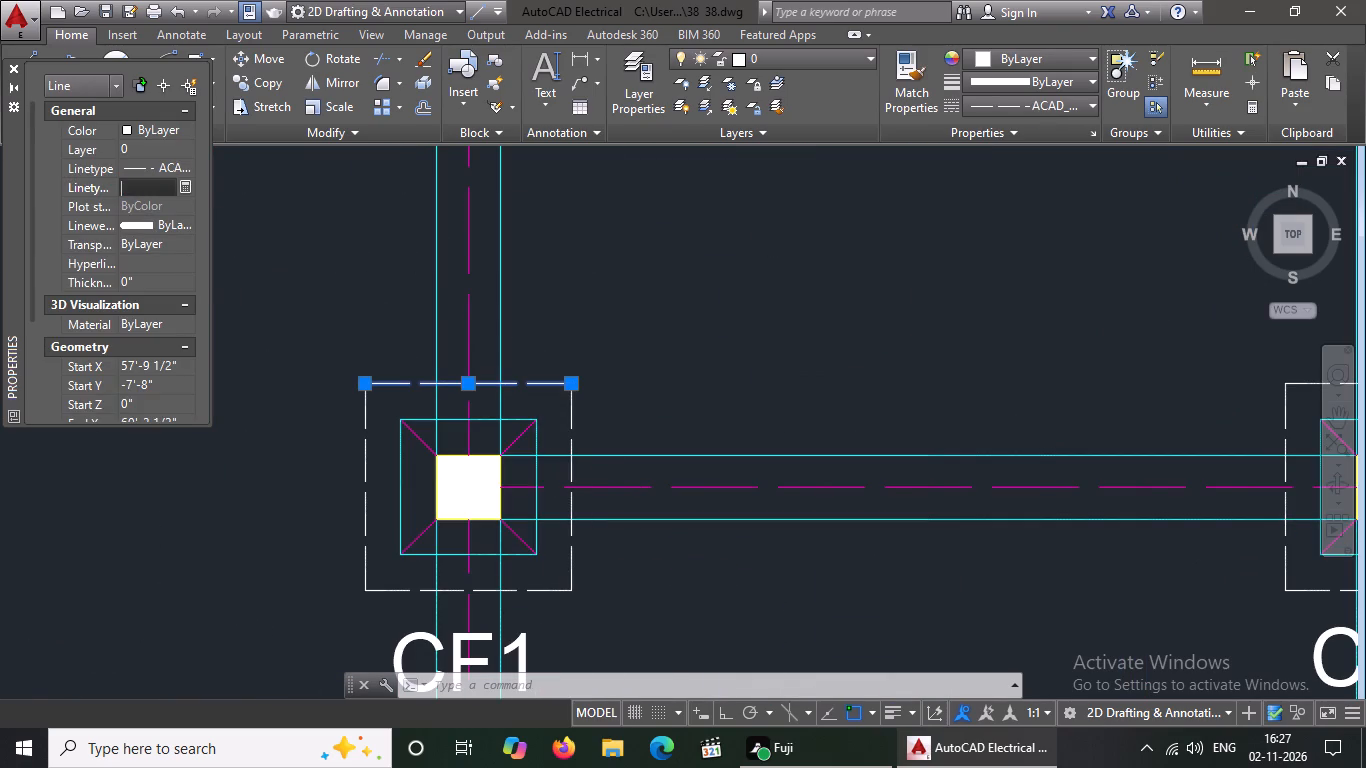
text(0.6)
key(Return)
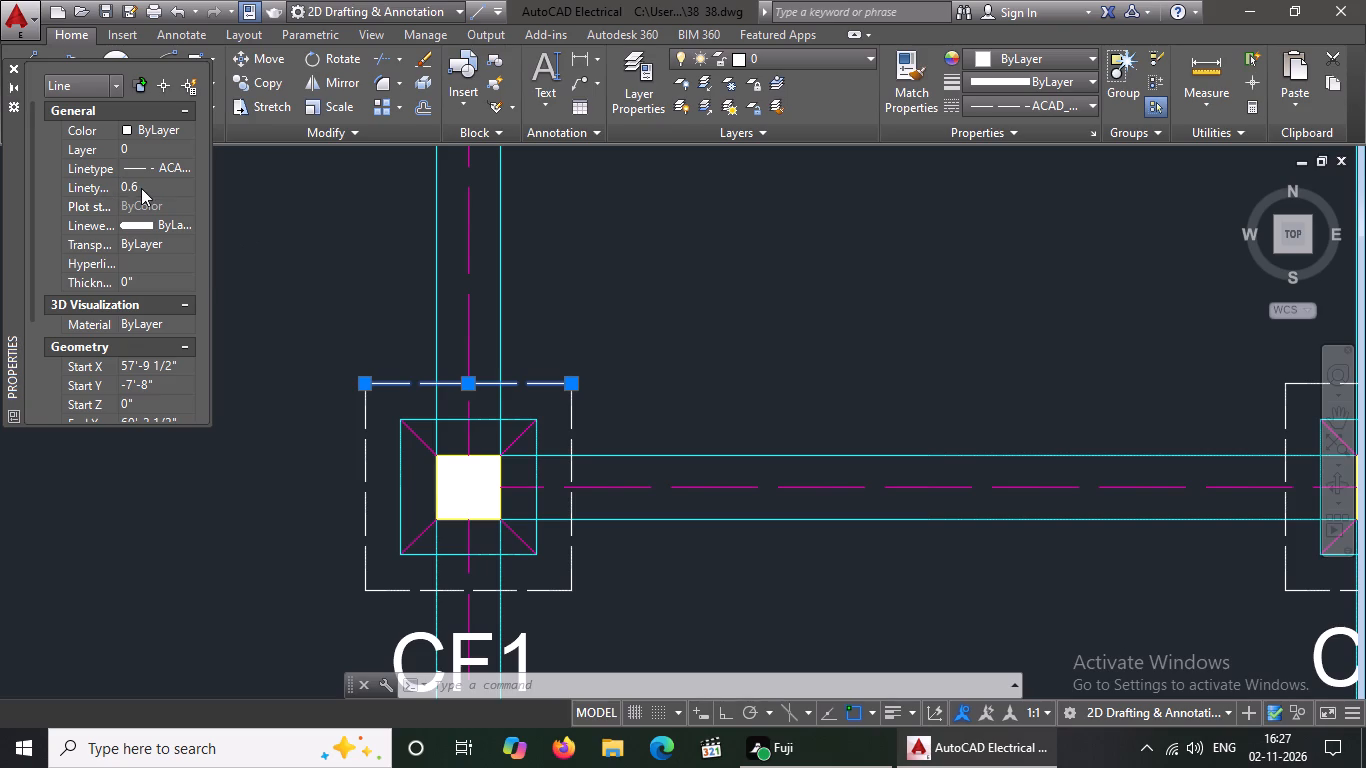
key(Escape)
Set the linetype scale of the right dashed outline line around the fourth row's left CF1 footing to 0.6.
click(577, 407)
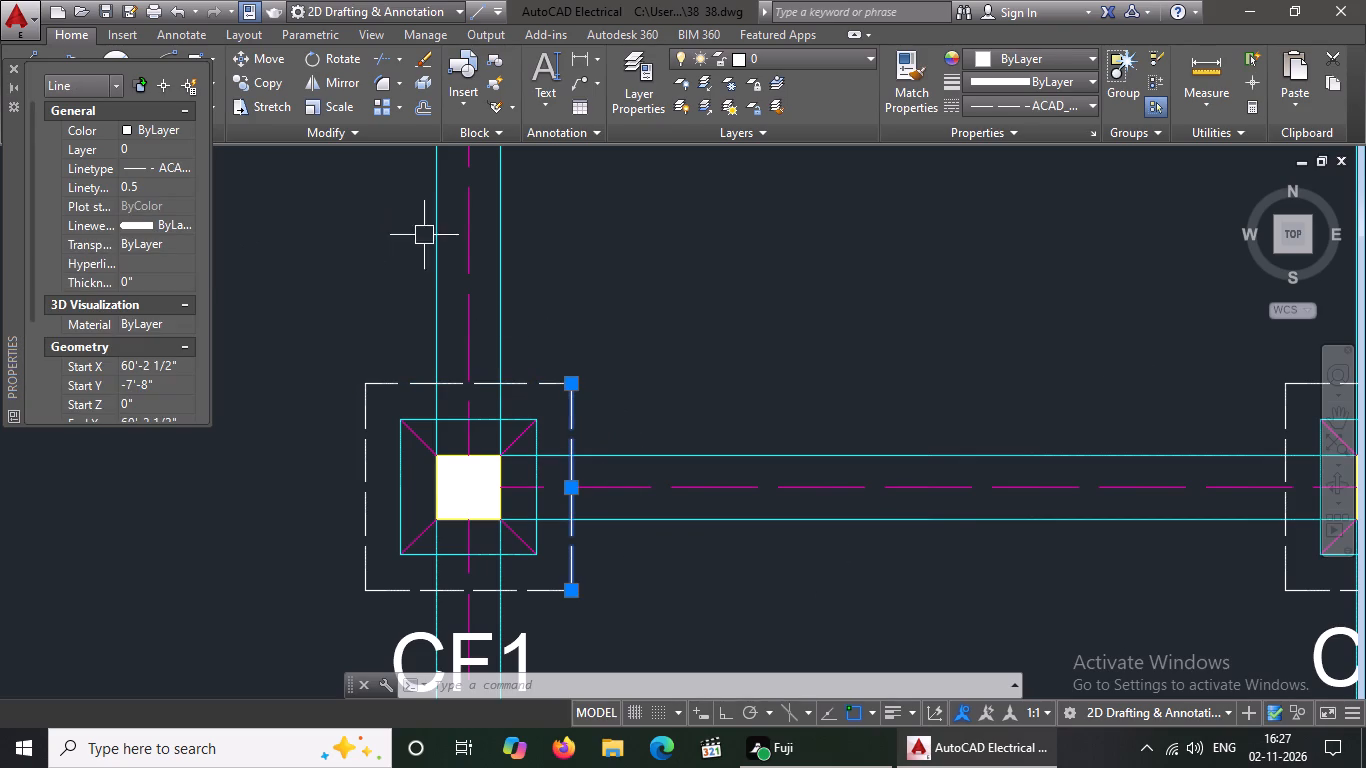
click(134, 180)
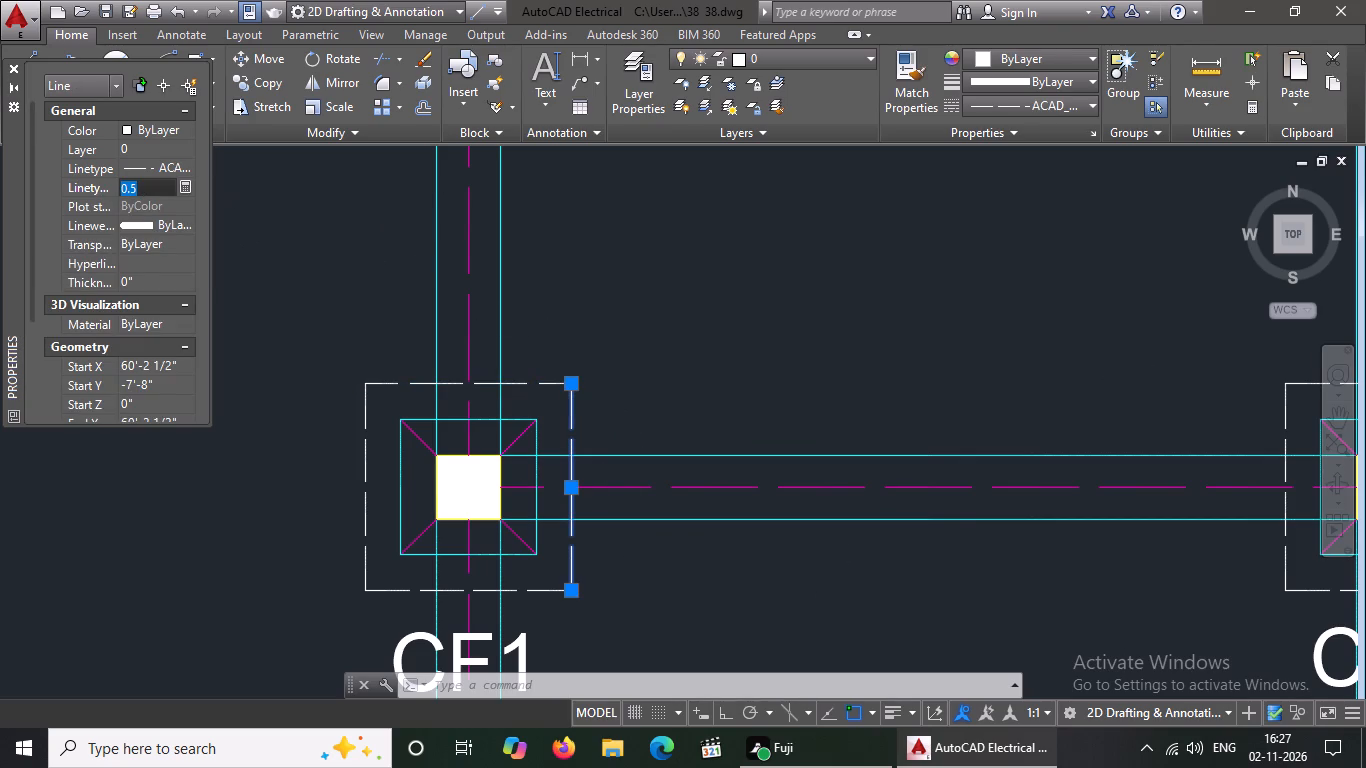
key(BackSpace)
key(BackSpace)
text(0.6)
key(Return)
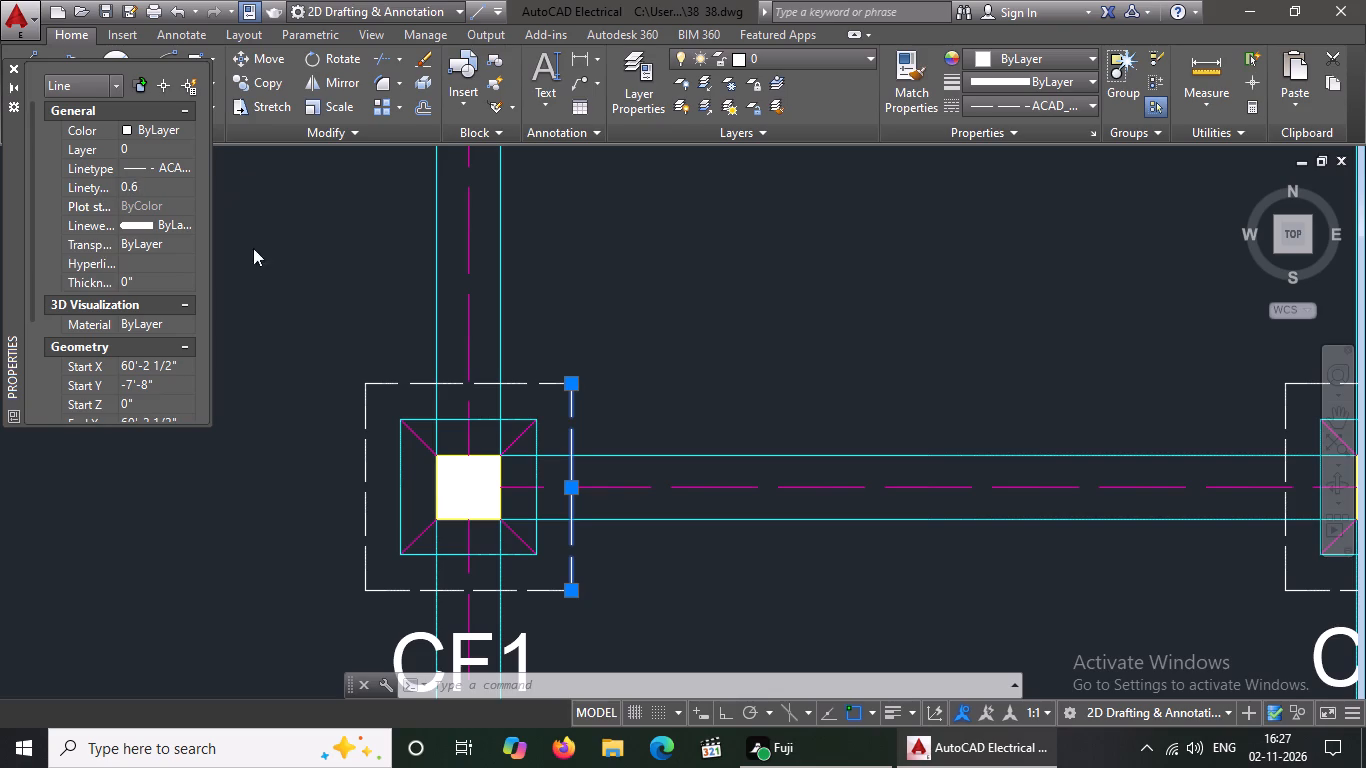
key(Escape)
Set the linetype scale of the left dashed outline line around the fourth row's left CF1 footing to 0.6.
click(370, 455)
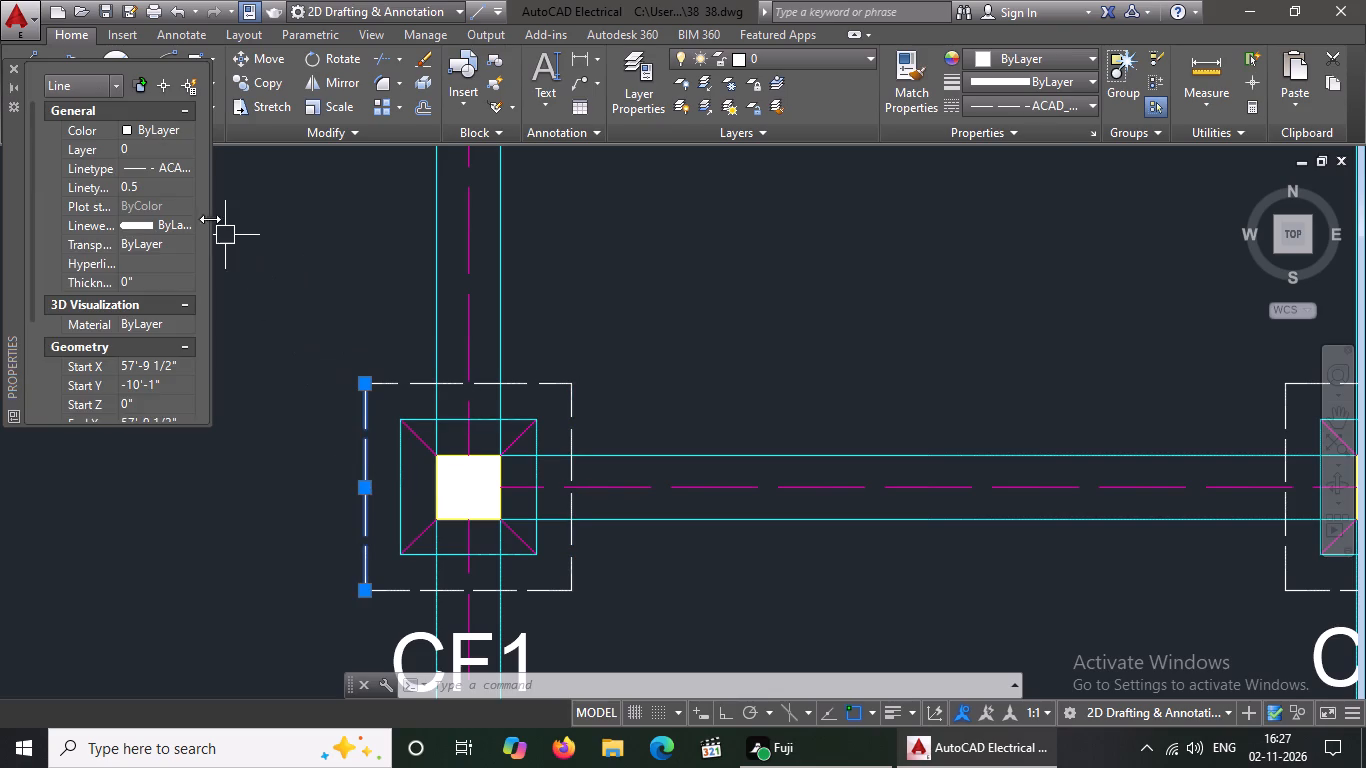
click(157, 180)
key(BackSpace)
key(BackSpace)
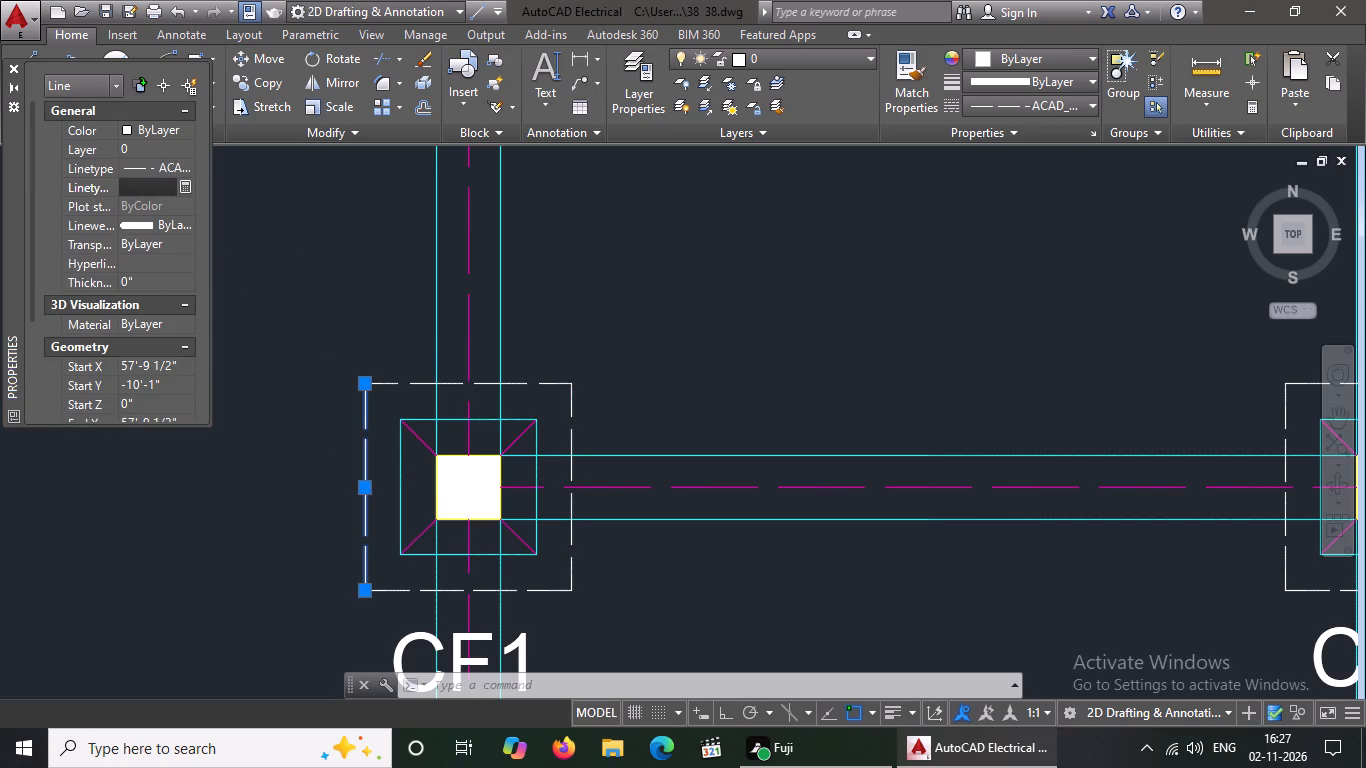
text(0.6)
key(Return)
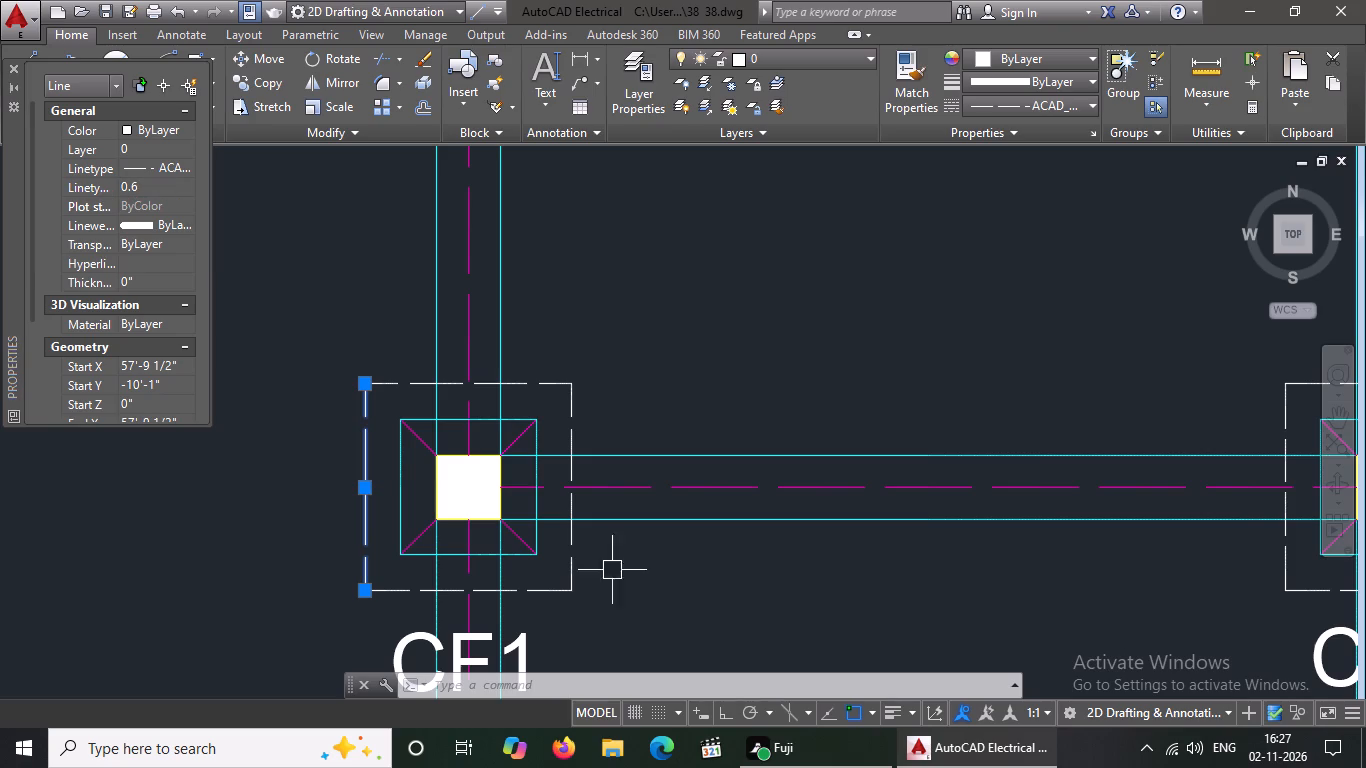
key(Escape)
Set the linetype scale of the bottom dashed outline line around the fourth row's left CF1 footing to 0.6.
click(540, 593)
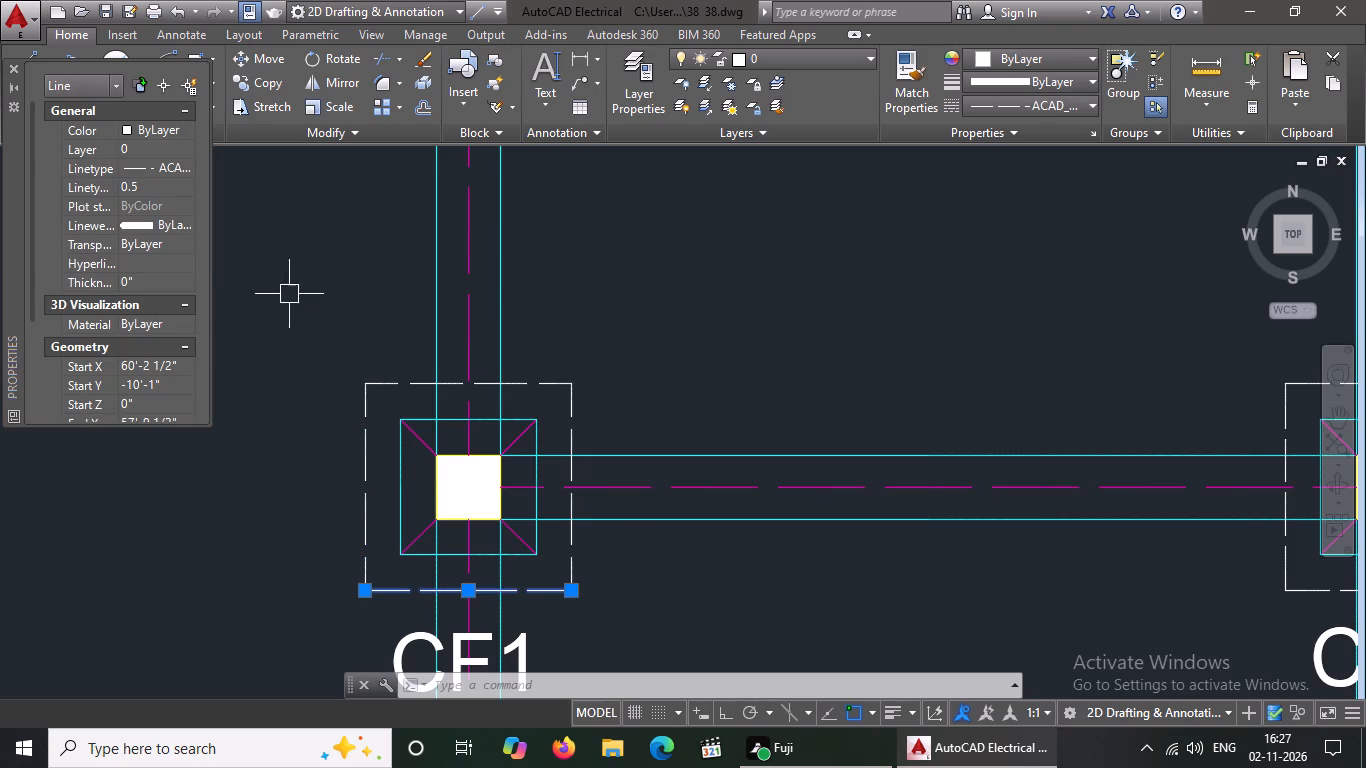
click(155, 182)
key(BackSpace)
key(BackSpace)
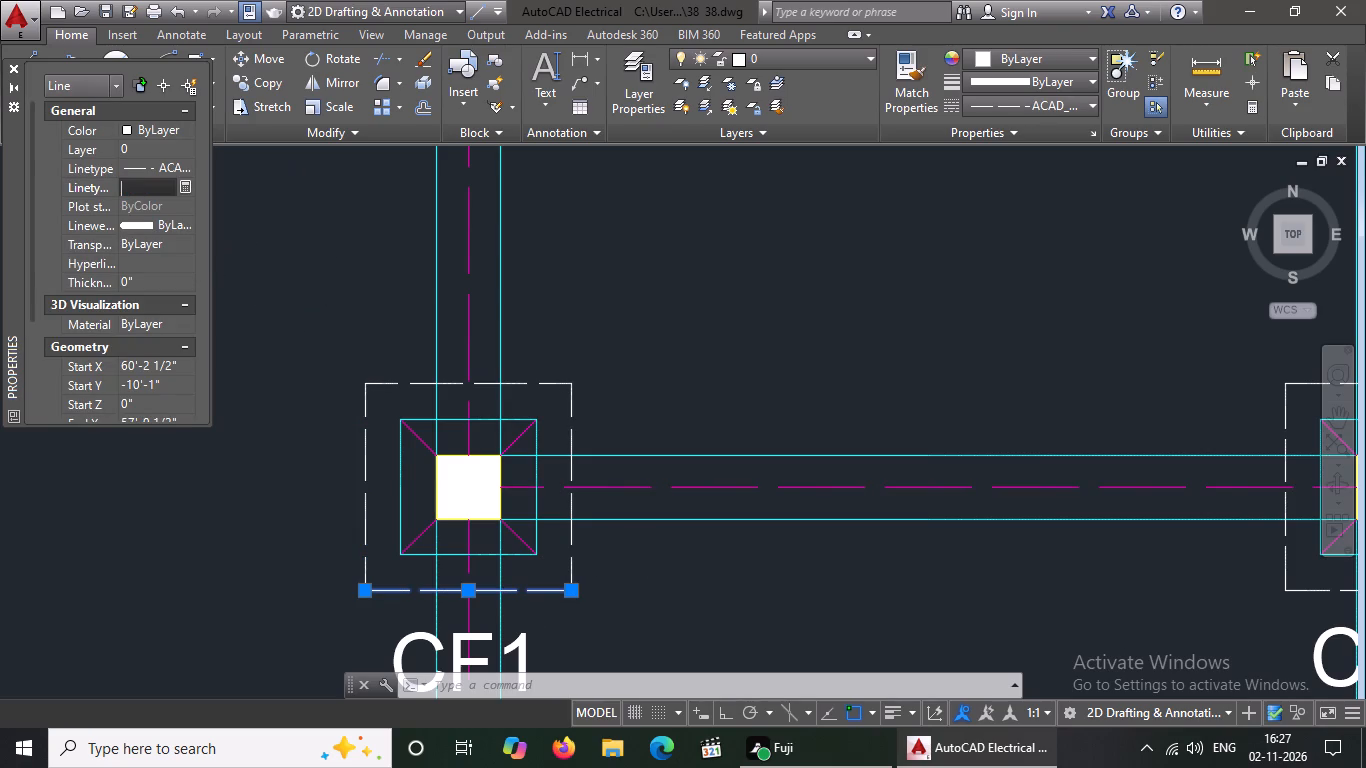
text(0.6)
key(Return)
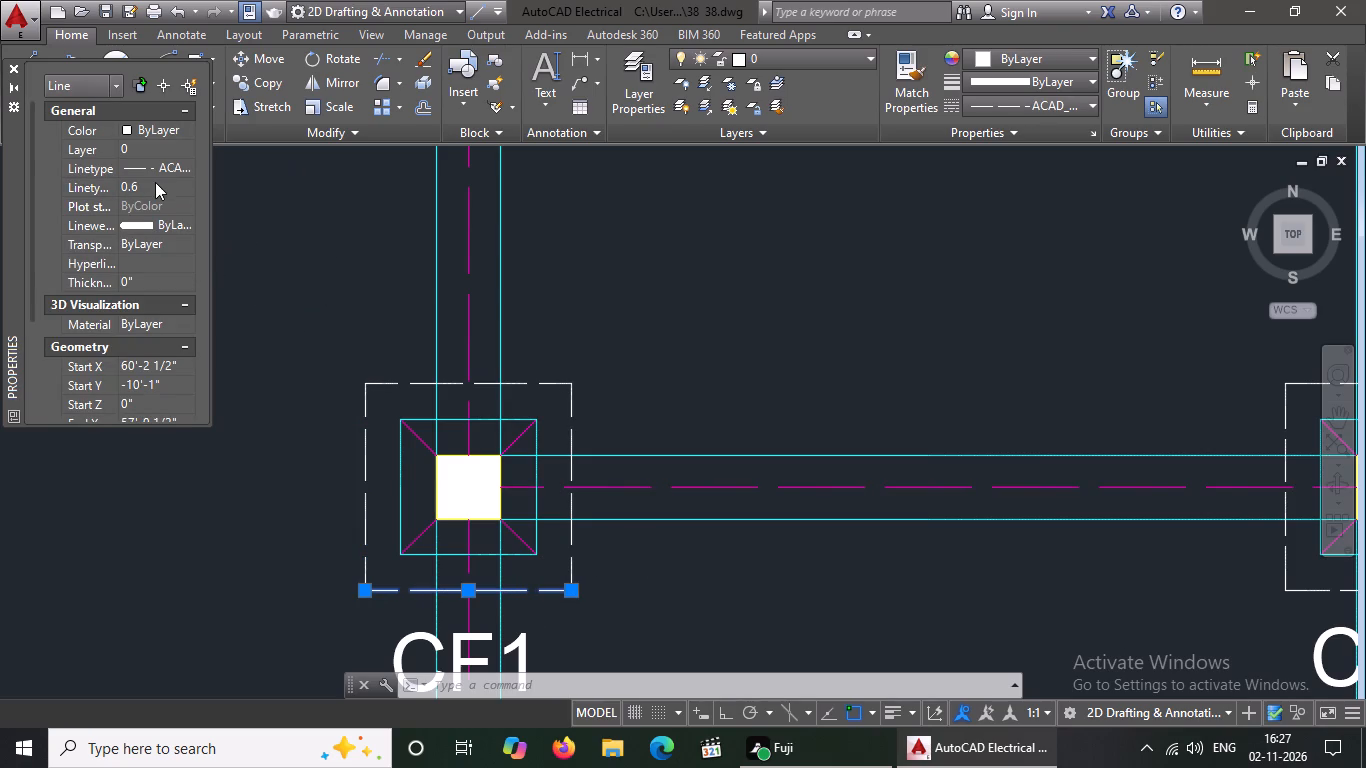
key(Escape)
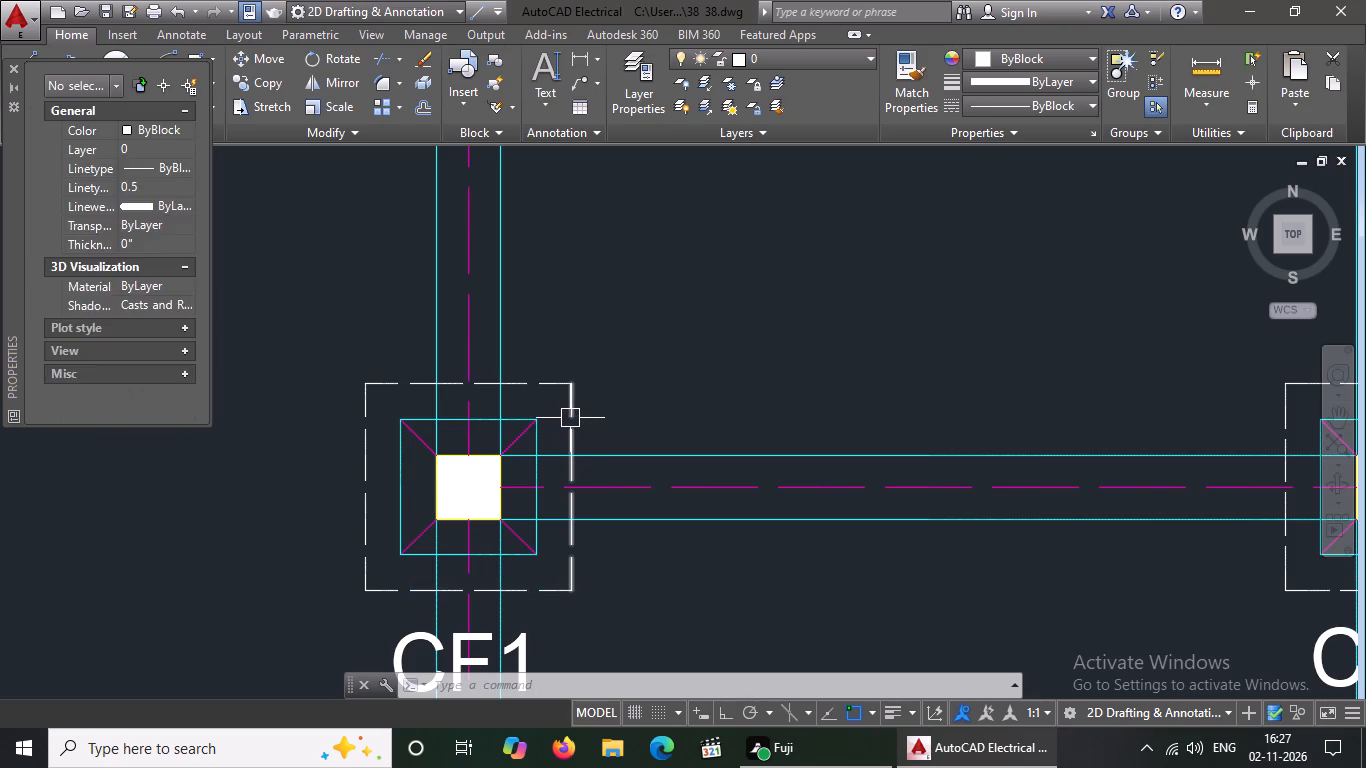
Check the linetype scale of the right and bottom dashed outline lines around the fourth row's left CF1 footing.
click(572, 415)
key(Escape)
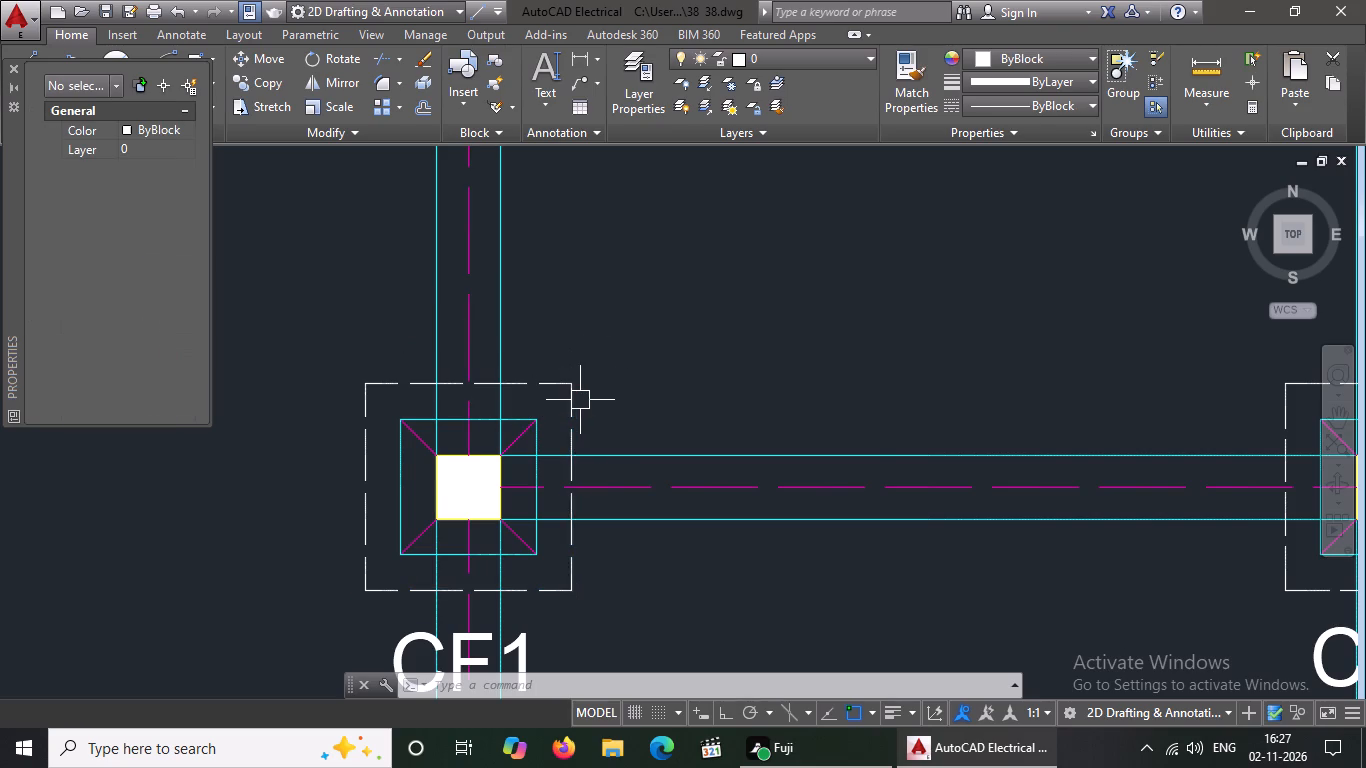
scroll(578, 399, down, 2)
scroll(573, 484, up, 3)
click(530, 452)
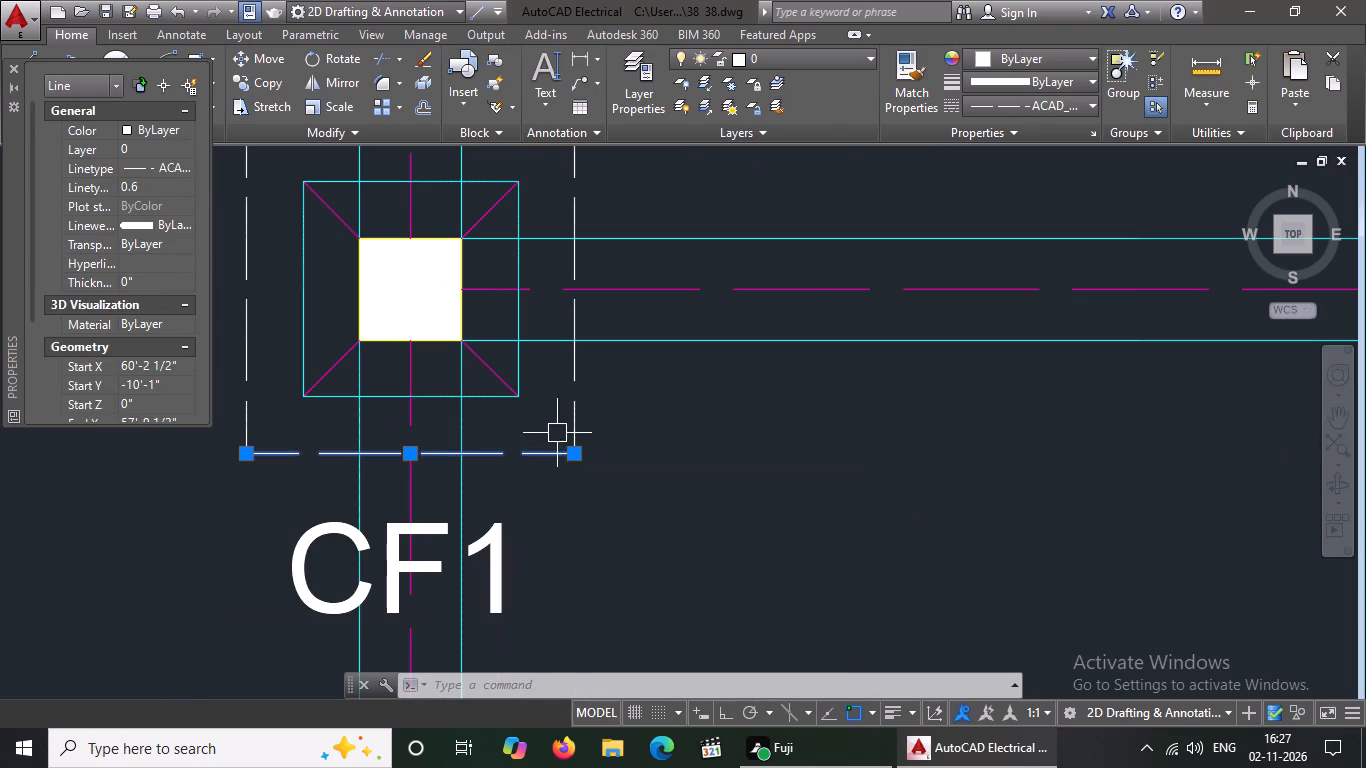
click(579, 413)
scroll(563, 511, down, 4)
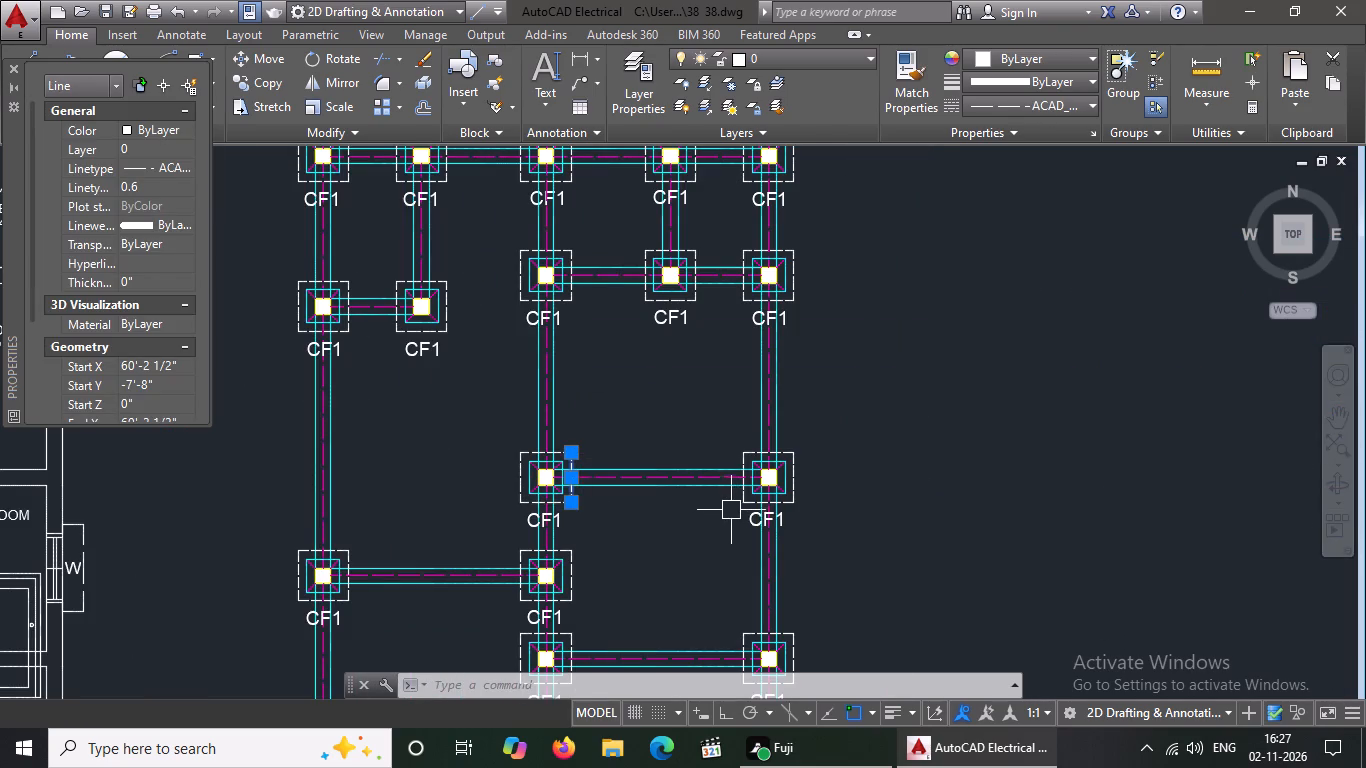
Set the linetype scale of the left dashed outline line around the fourth row's right CF1 footing to 0.6.
scroll(778, 494, up, 2)
click(689, 504)
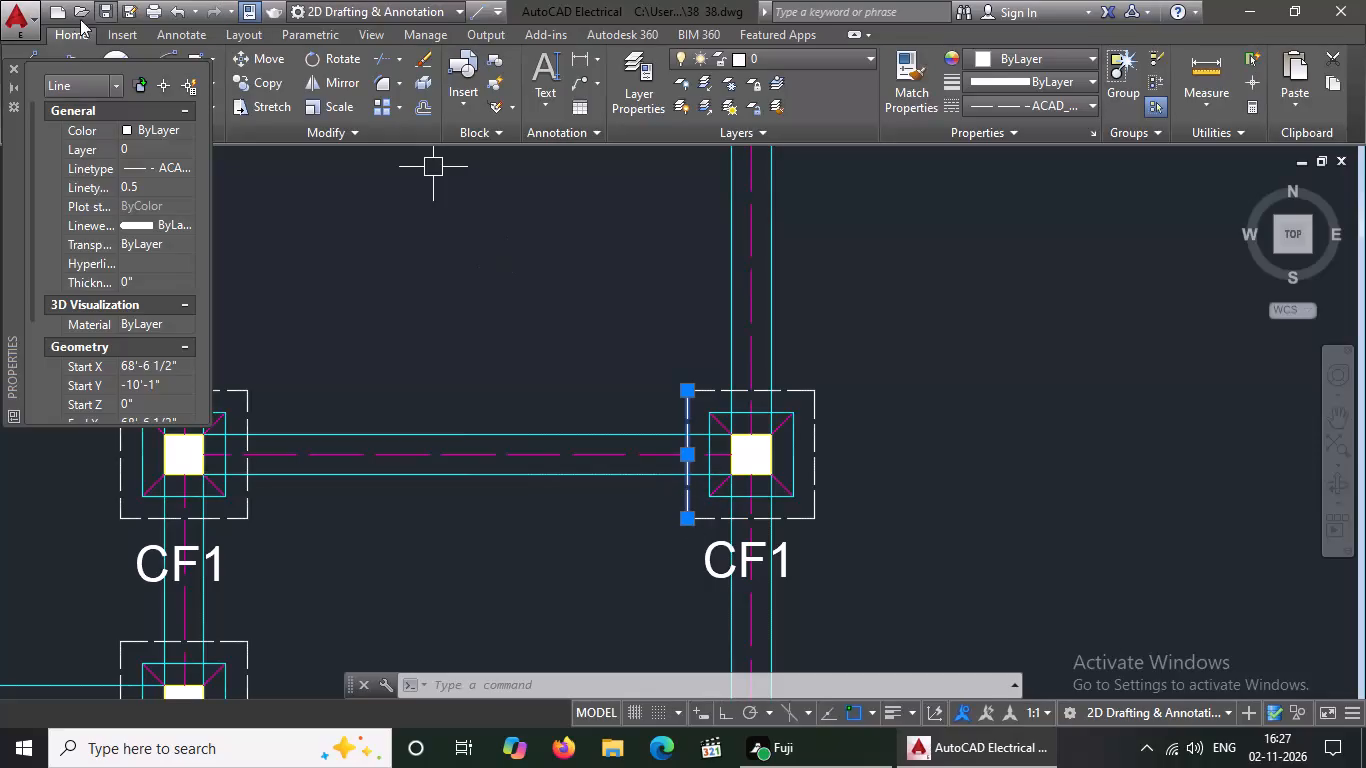
click(150, 176)
click(147, 186)
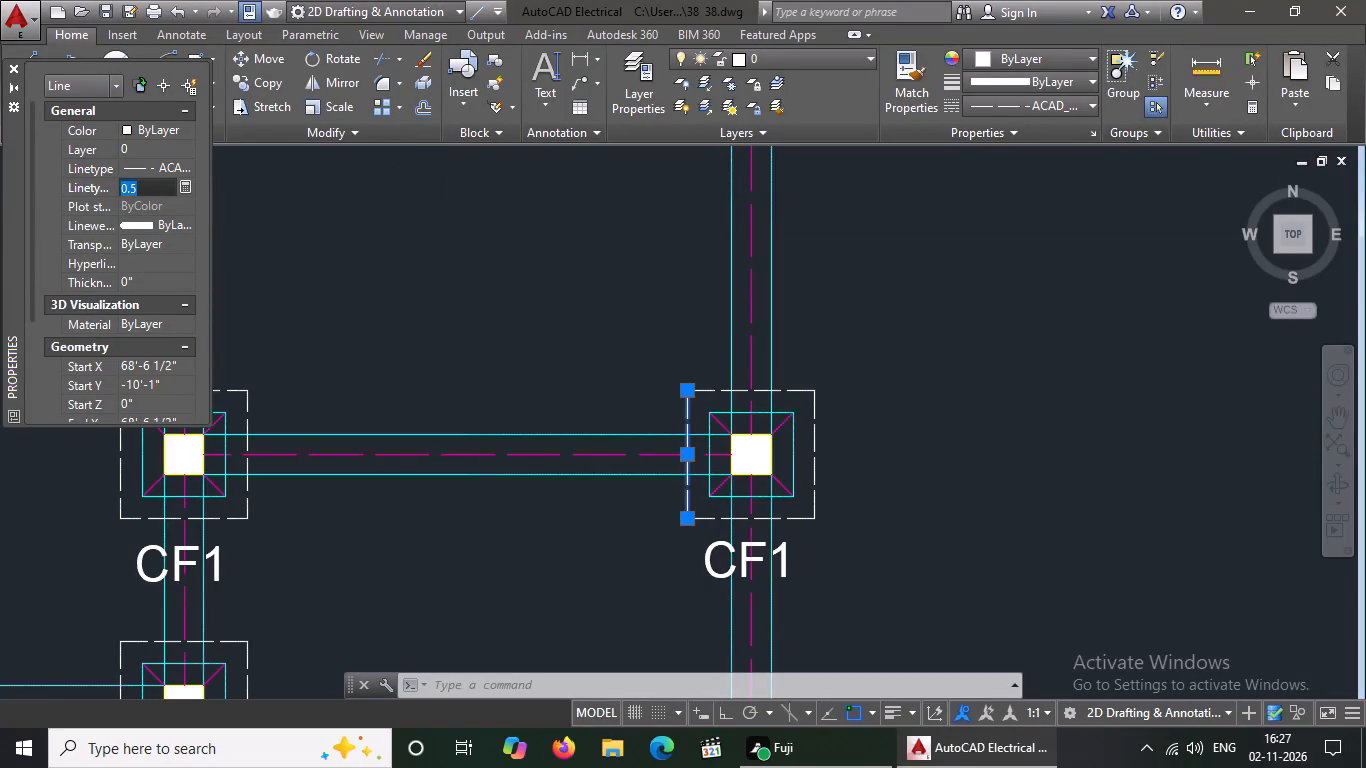
key(BackSpace)
key(BackSpace)
text(0.6)
key(Return)
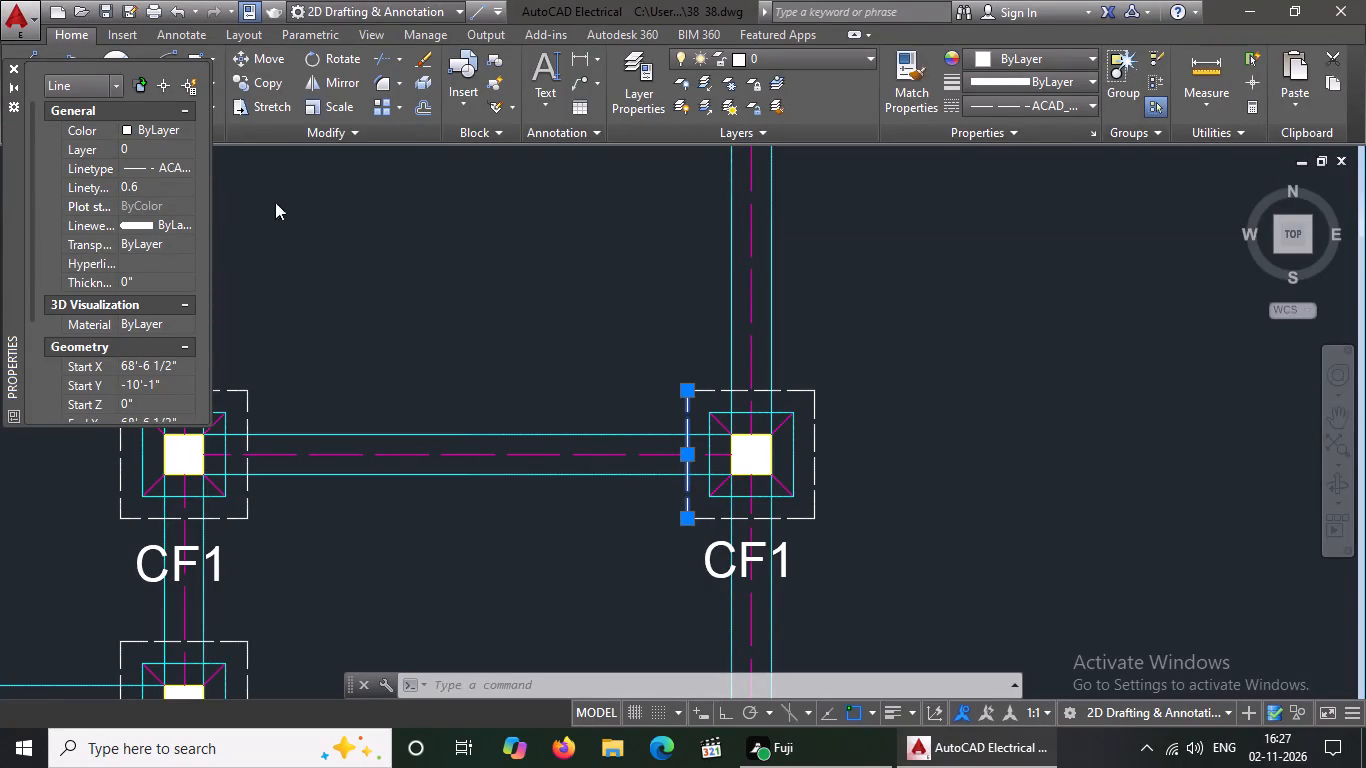
key(Escape)
Set the linetype scale of the top dashed outline line around the fourth row's right CF1 footing to 0.6.
click(801, 388)
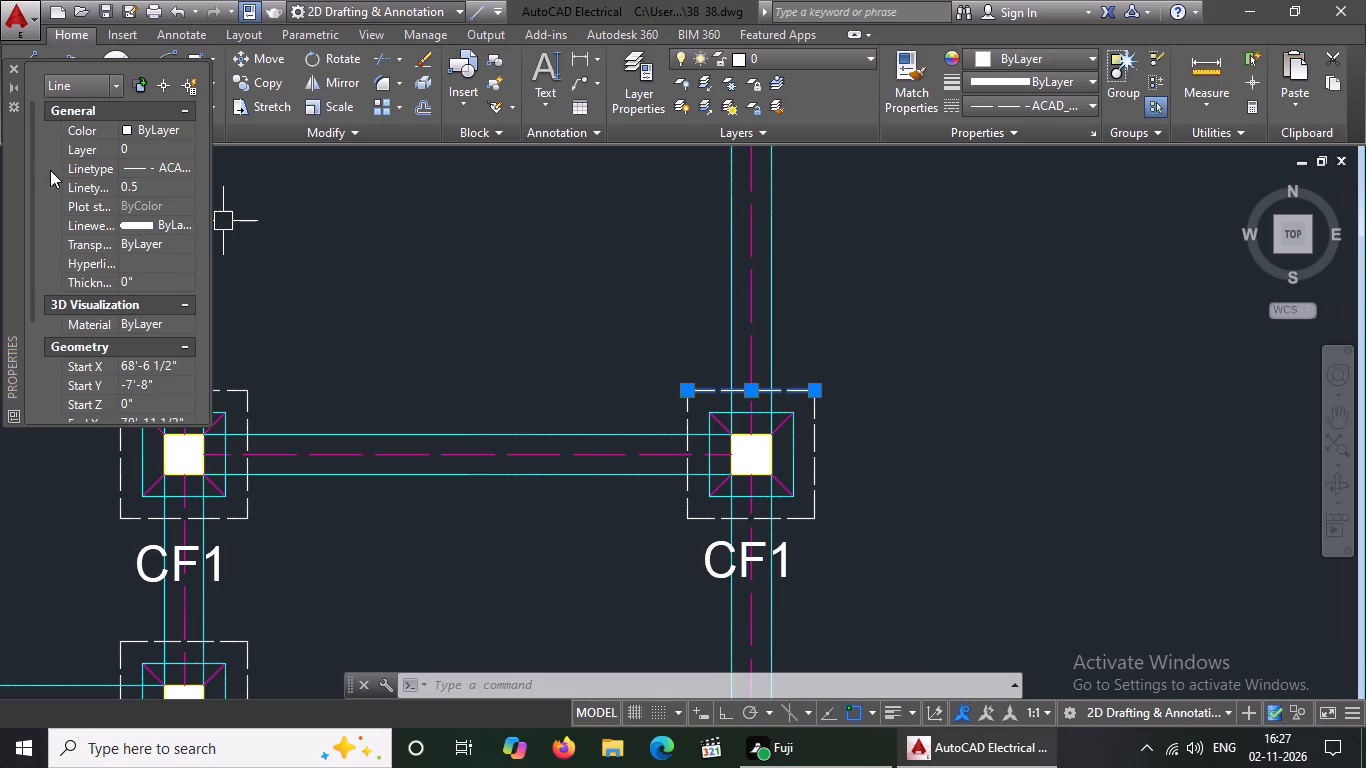
click(161, 188)
key(BackSpace)
key(BackSpace)
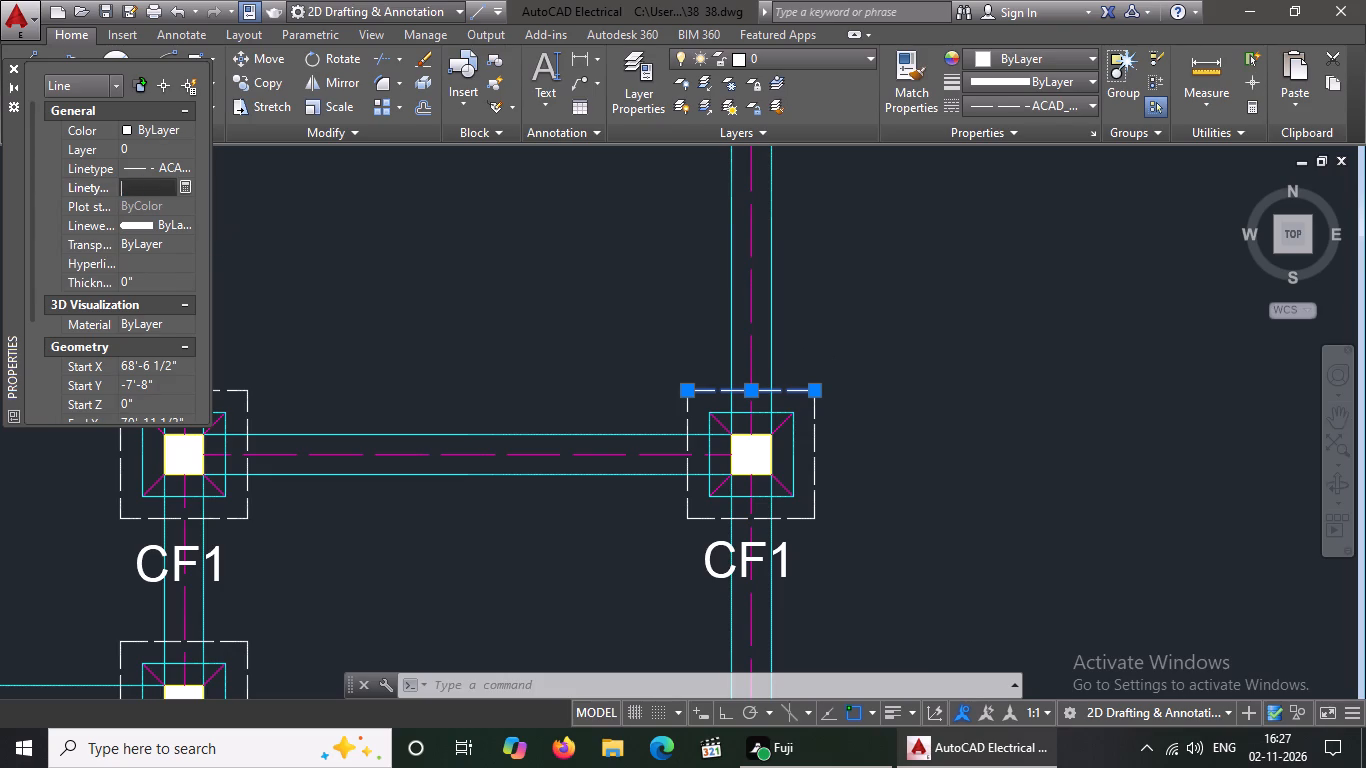
text(0.6)
key(Return)
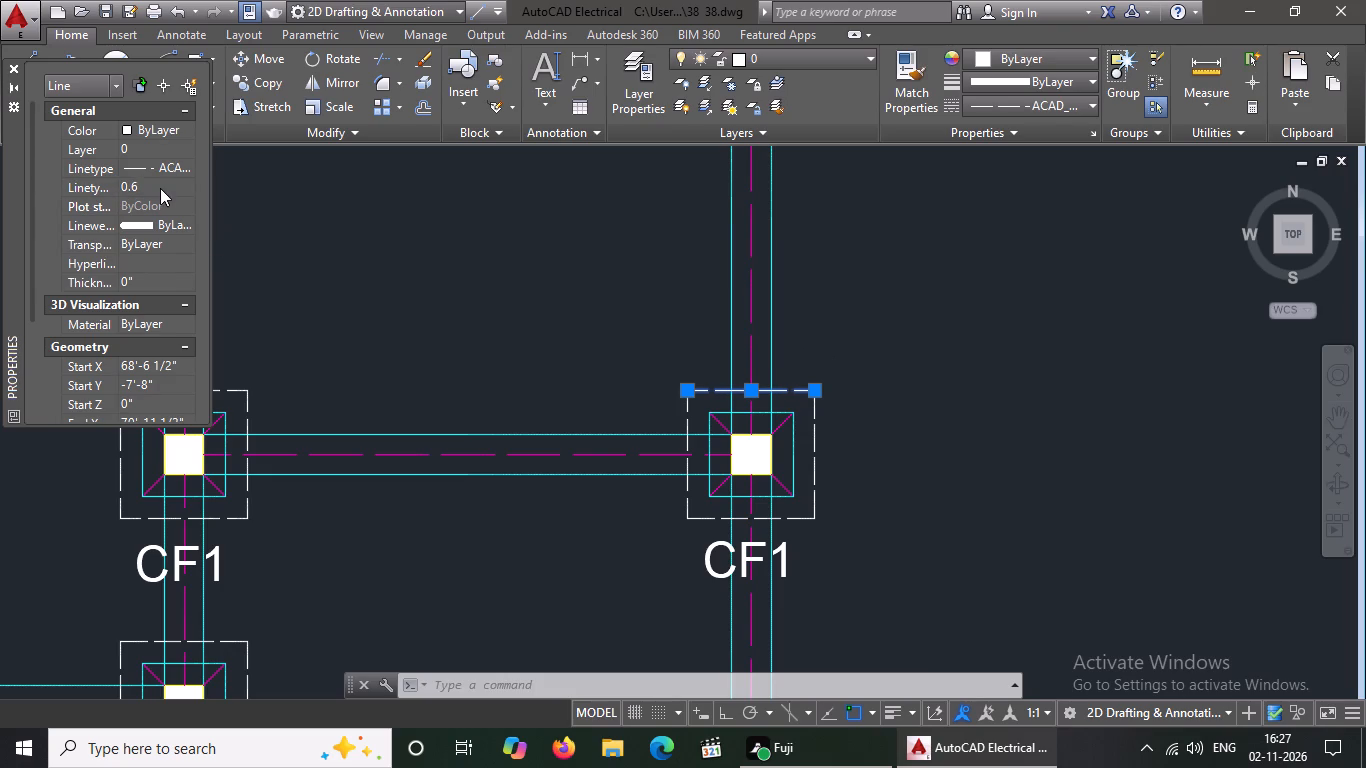
scroll(160, 188, up, 1)
key(Escape)
Set the linetype scale of the right dashed outline line around the fourth row's right CF1 footing to 0.6.
click(818, 439)
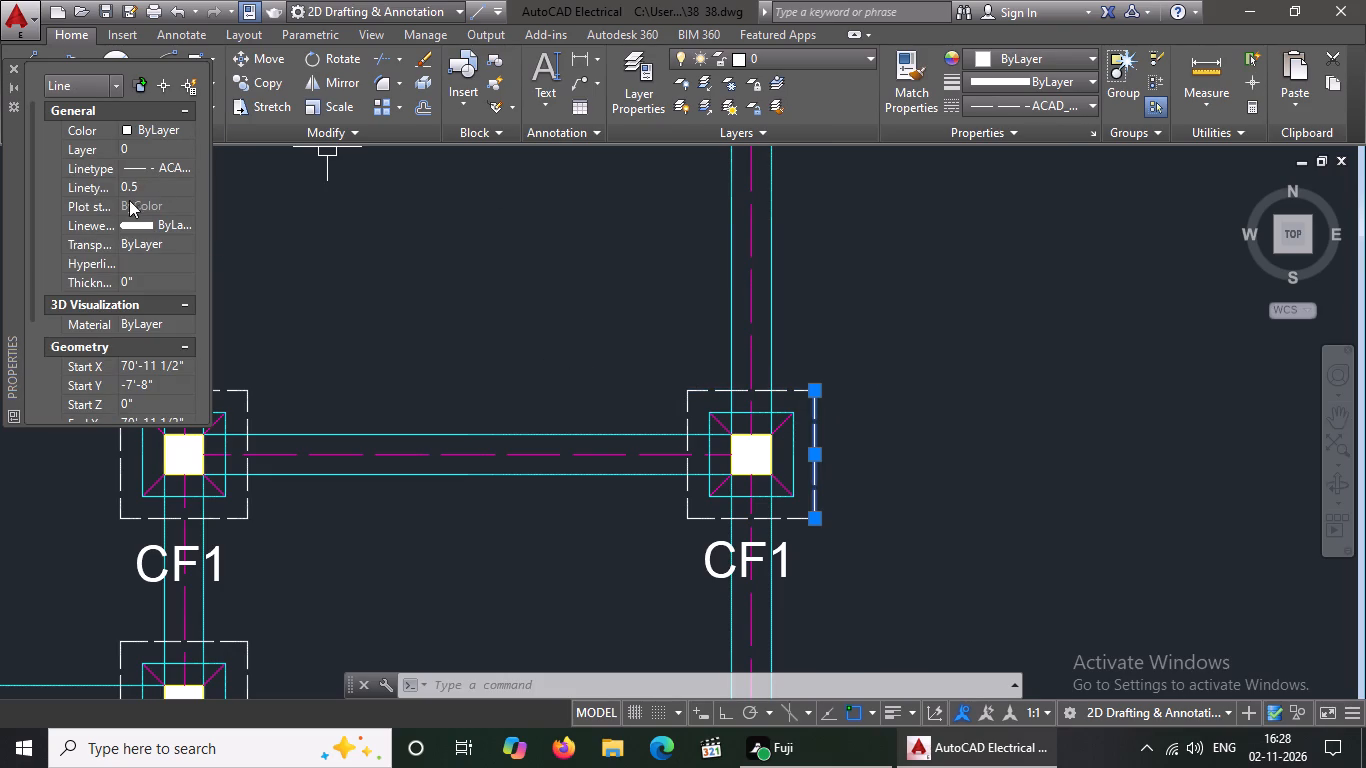
click(143, 179)
key(BackSpace)
key(BackSpace)
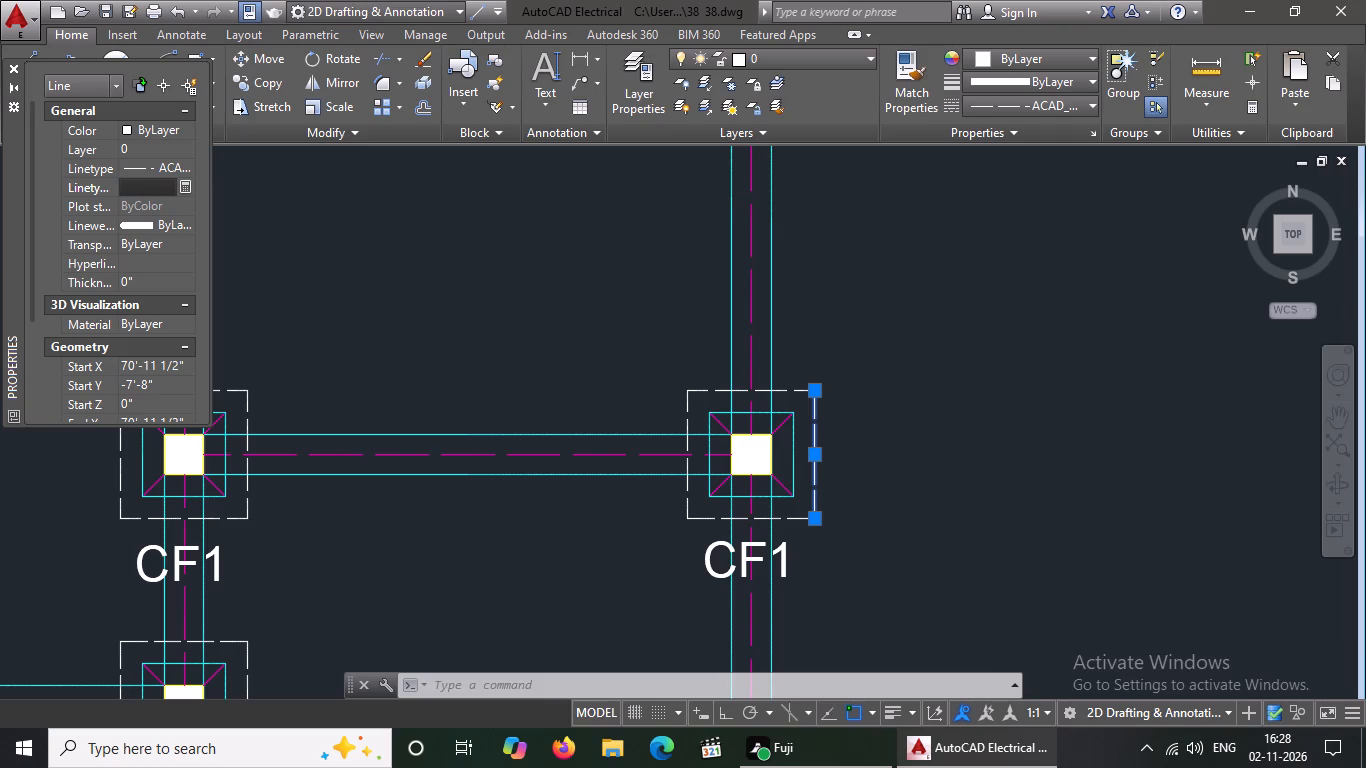
text(0.6)
key(Return)
key(Escape)
Set the linetype scale of the bottom dashed outline line around the fourth row's right CF1 footing to 0.6.
click(783, 513)
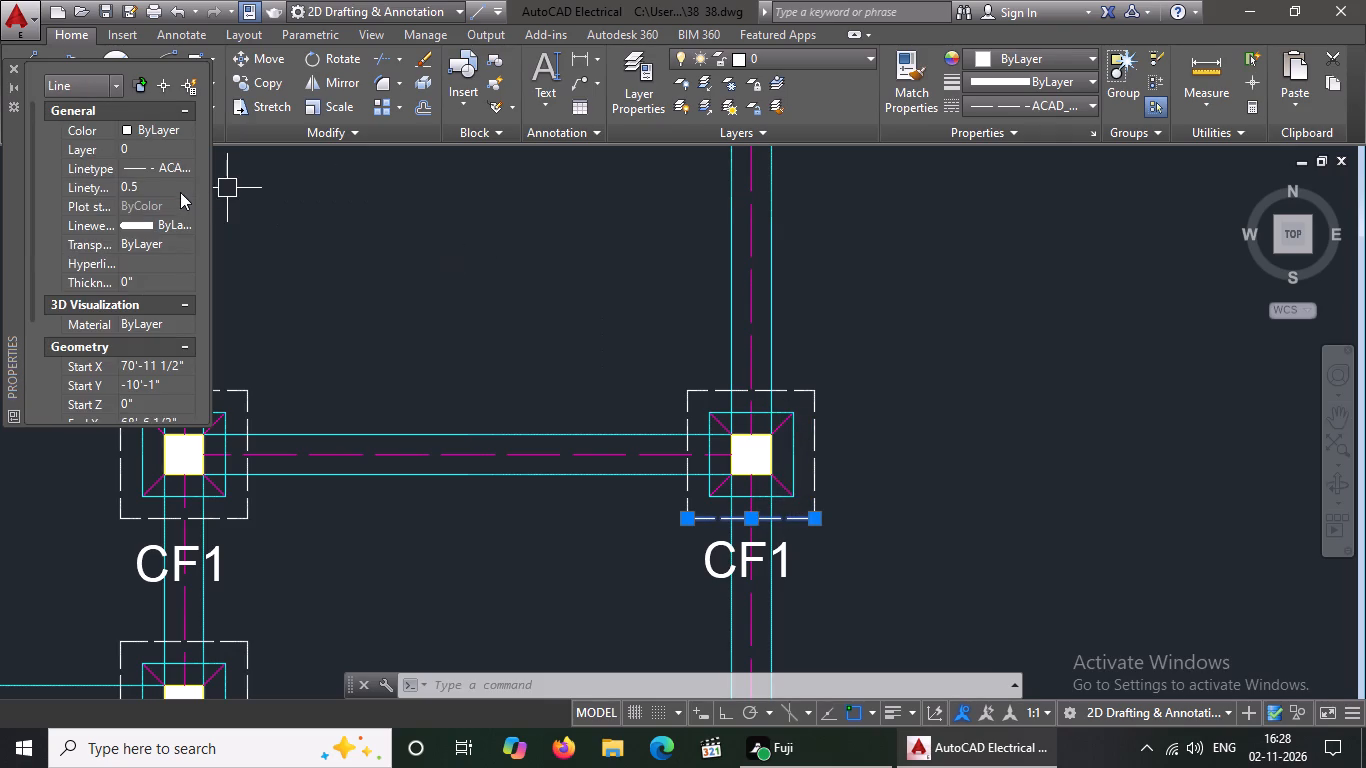
click(174, 190)
key(BackSpace)
key(BackSpace)
text(0.6)
key(Return)
key(Escape)
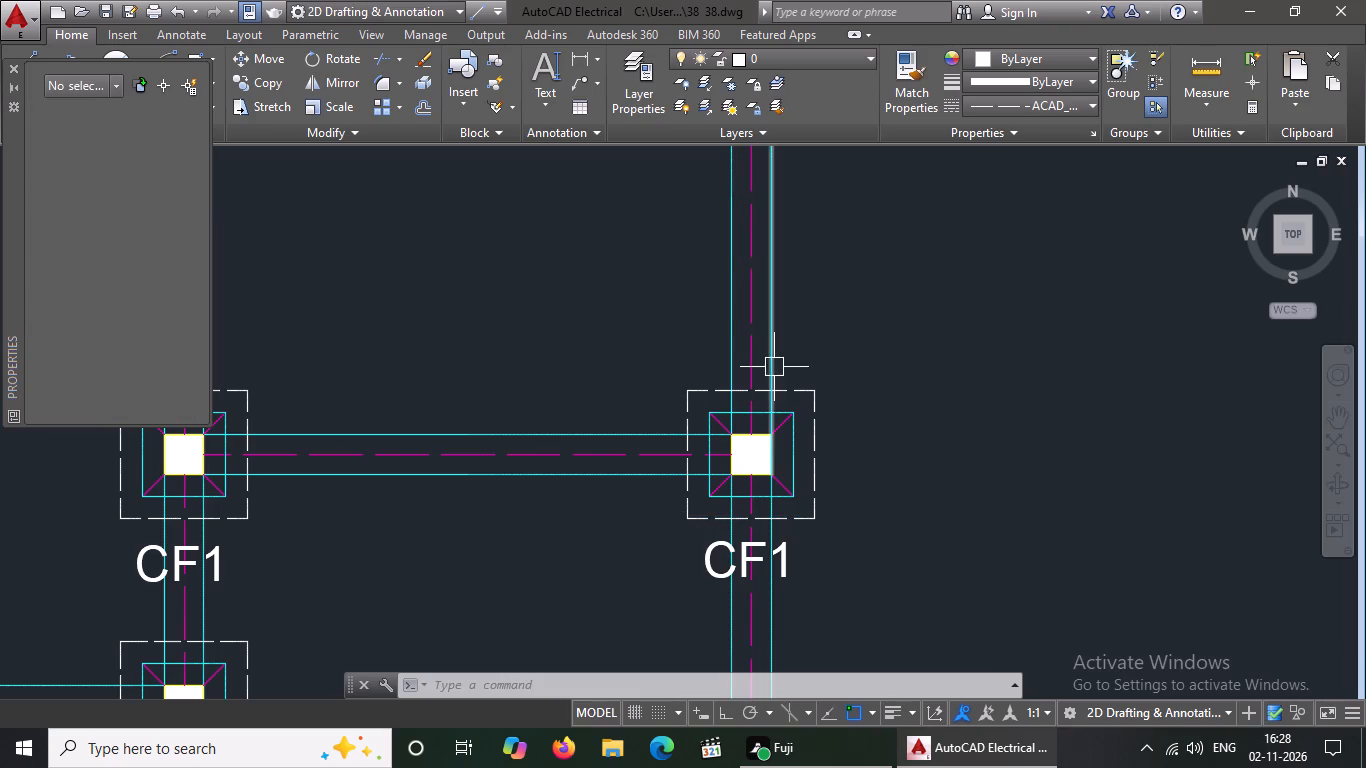
Check the linetype scale of the dashed outline lines around the fourth row's two CF1 footings.
click(685, 410)
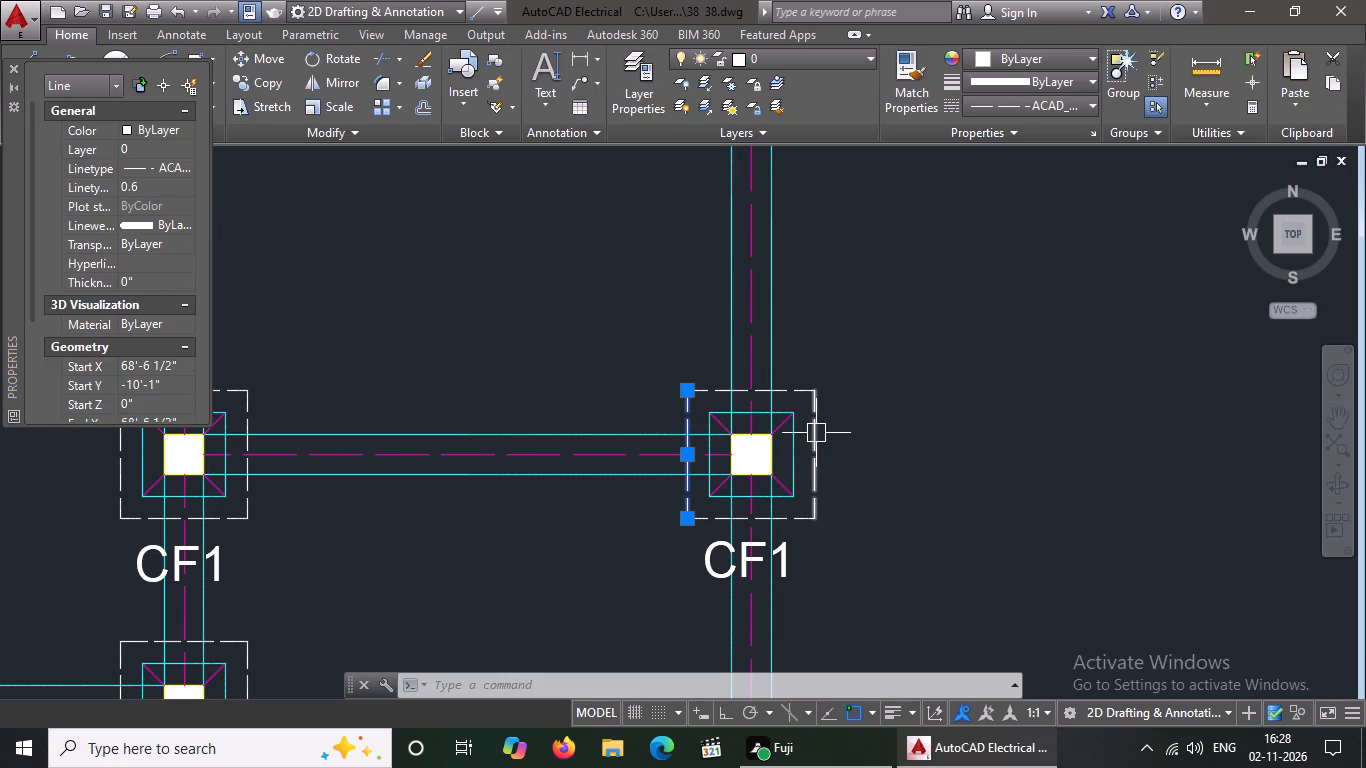
click(814, 434)
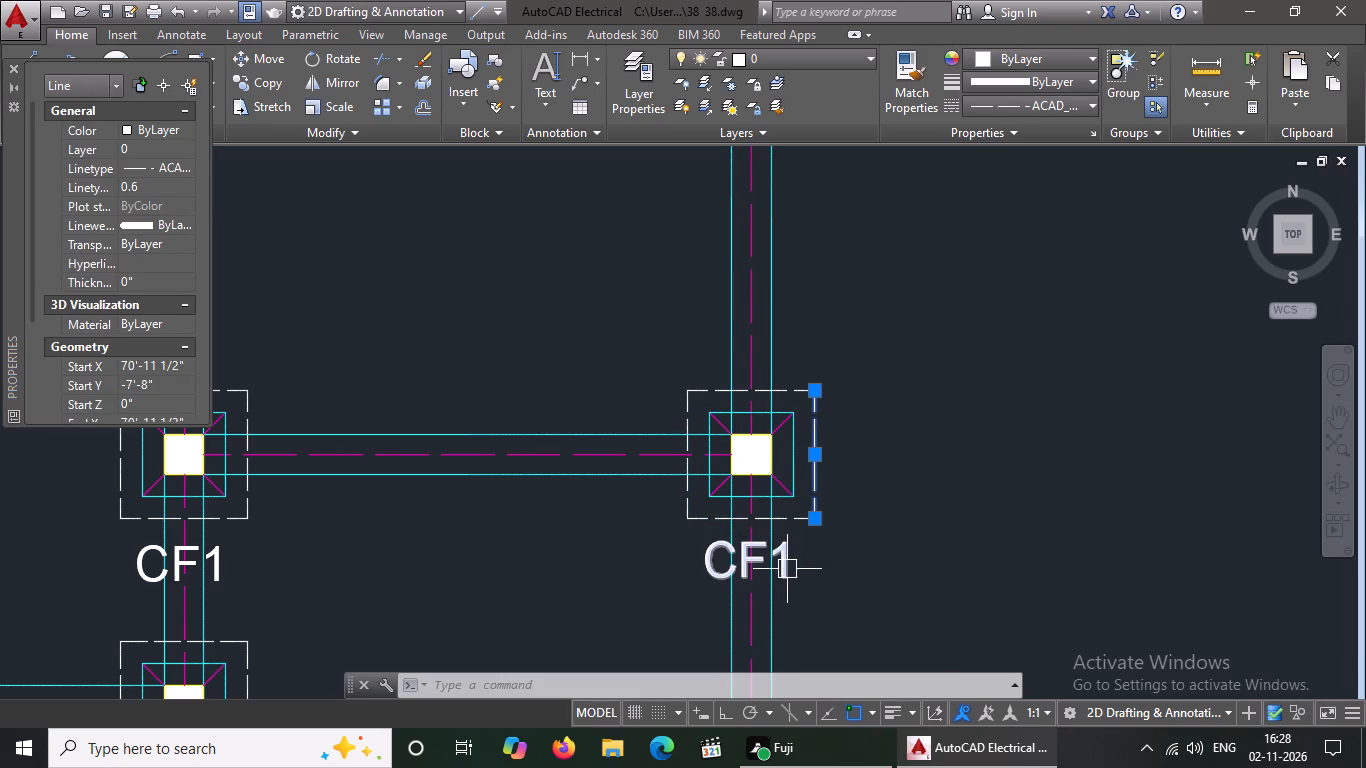
click(775, 521)
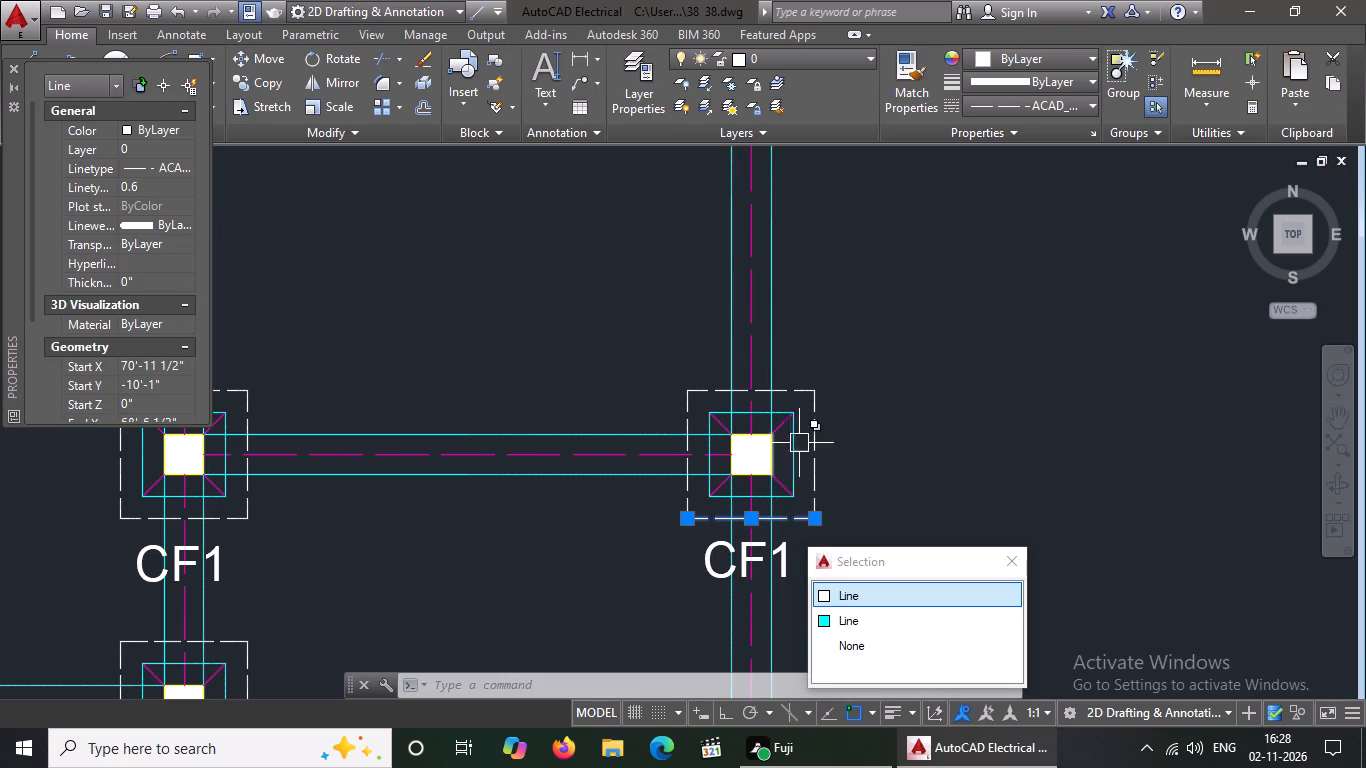
click(800, 382)
click(797, 407)
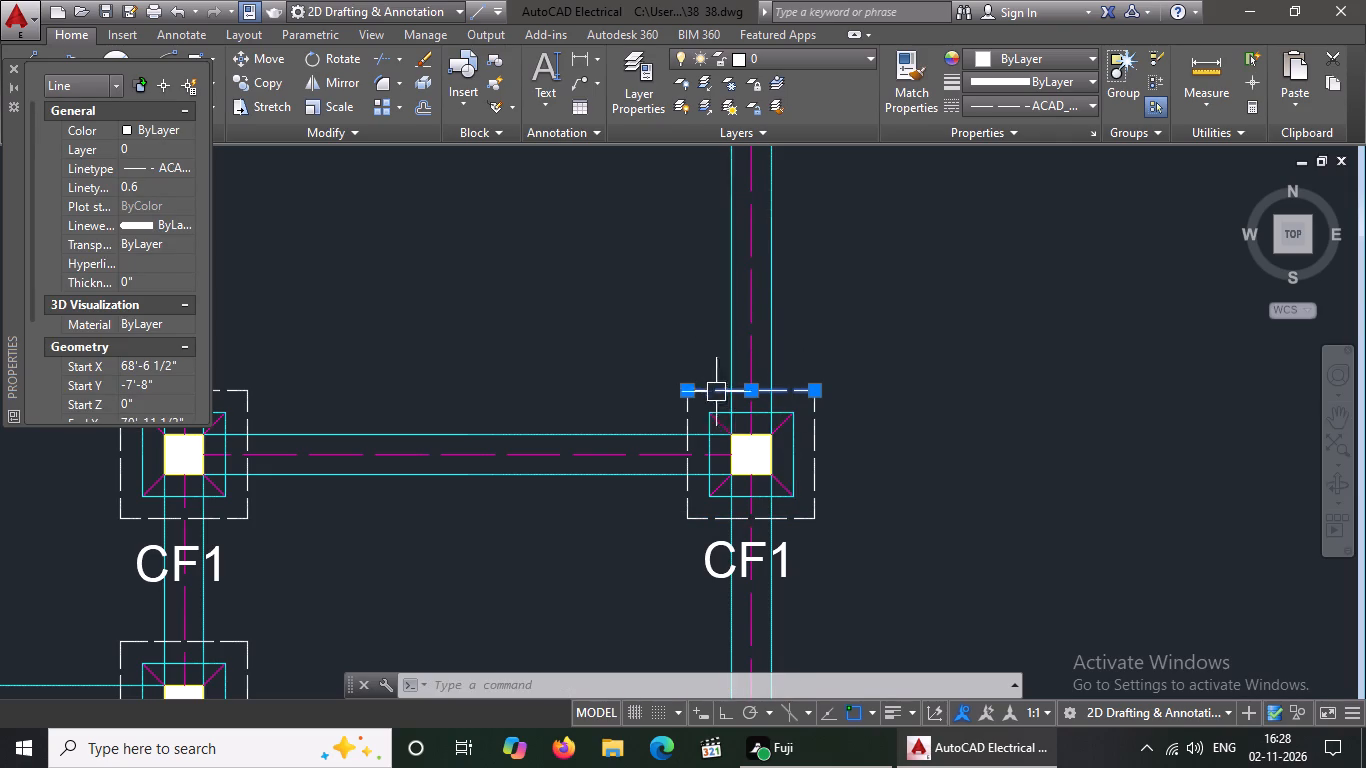
scroll(741, 384, down, 2)
key(Escape)
scroll(484, 450, up, 2)
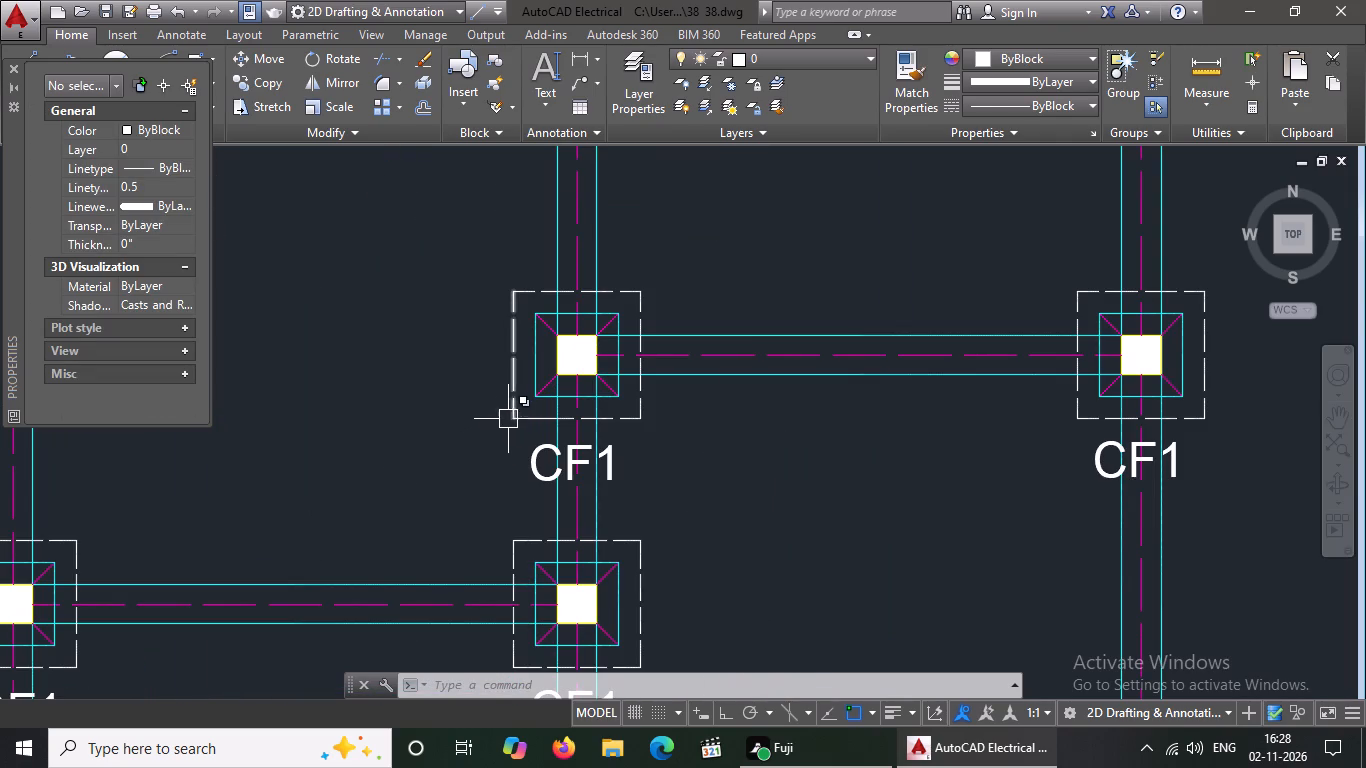
key(Escape)
click(599, 424)
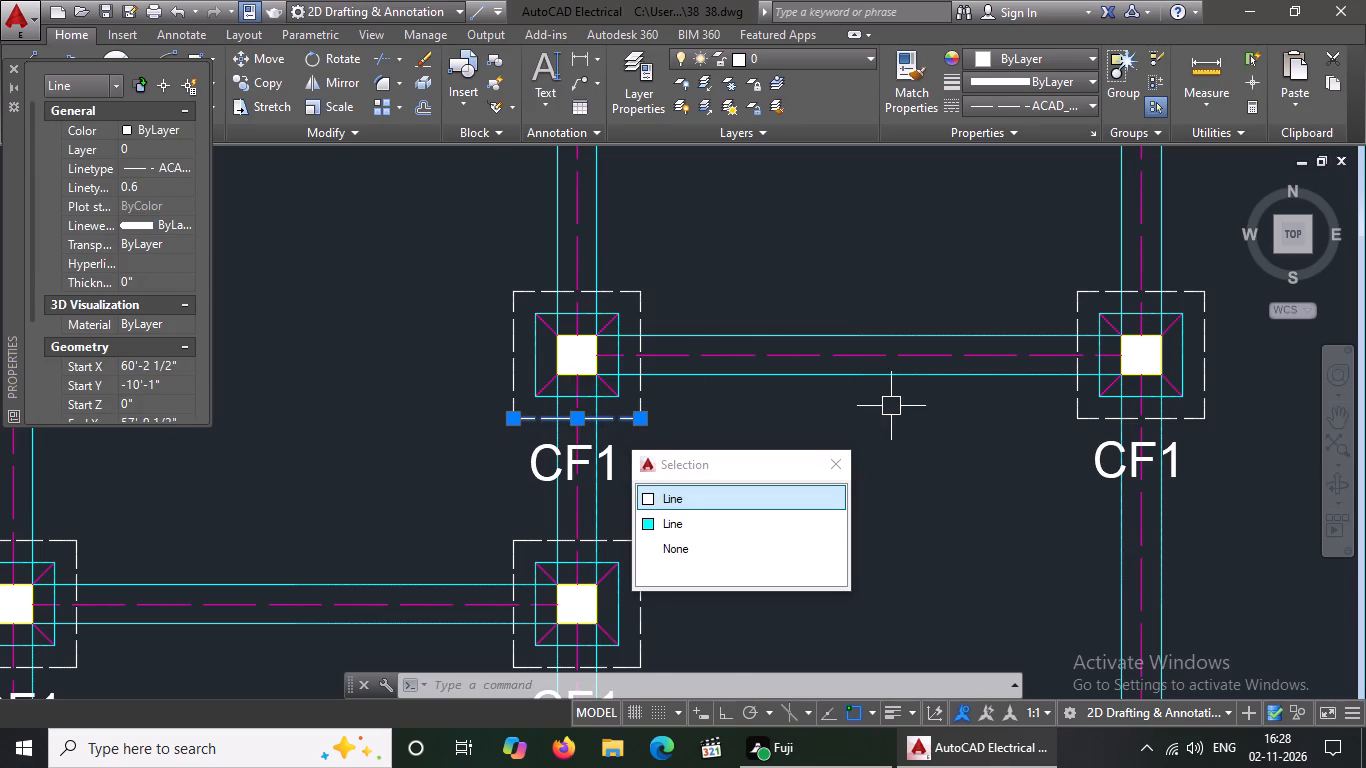
scroll(891, 406, down, 2)
scroll(1058, 418, up, 3)
click(1093, 402)
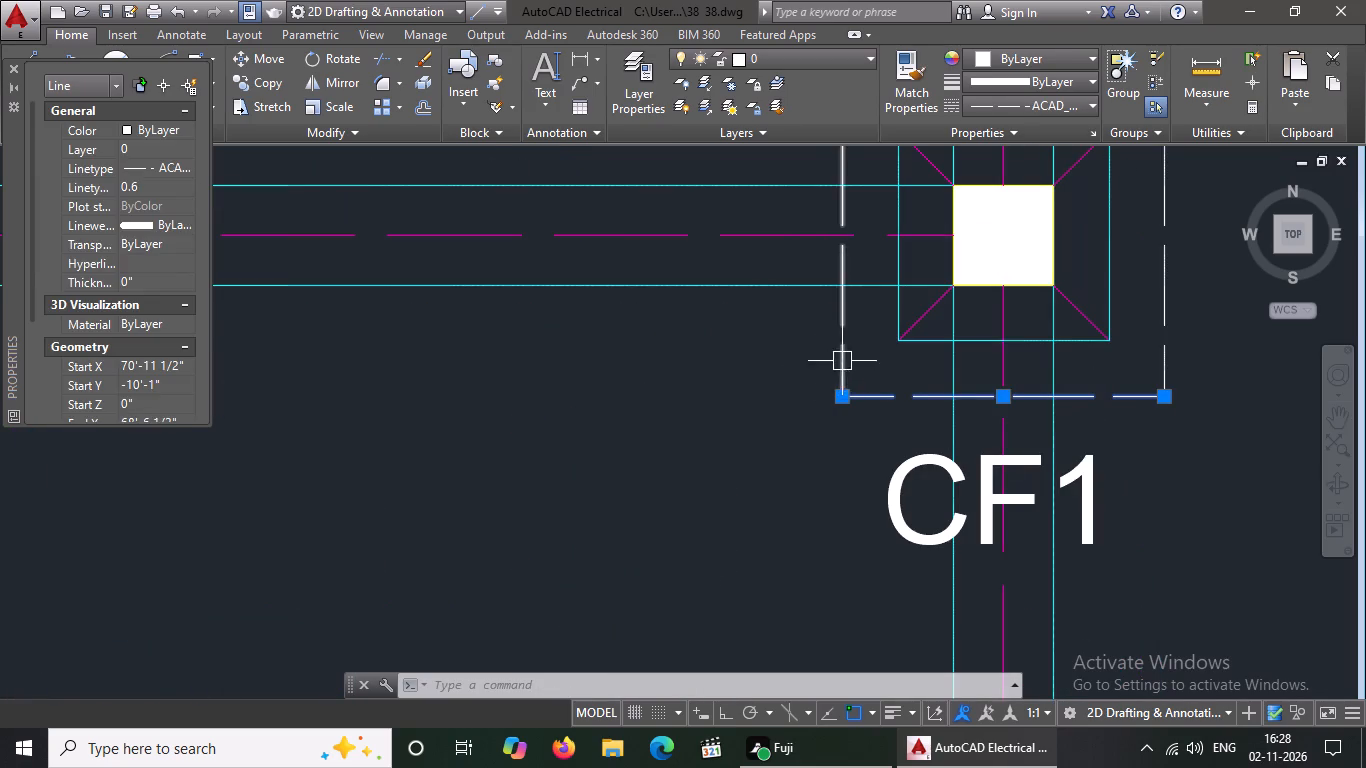
click(842, 361)
scroll(694, 333, down, 3)
key(Escape)
scroll(455, 347, up, 2)
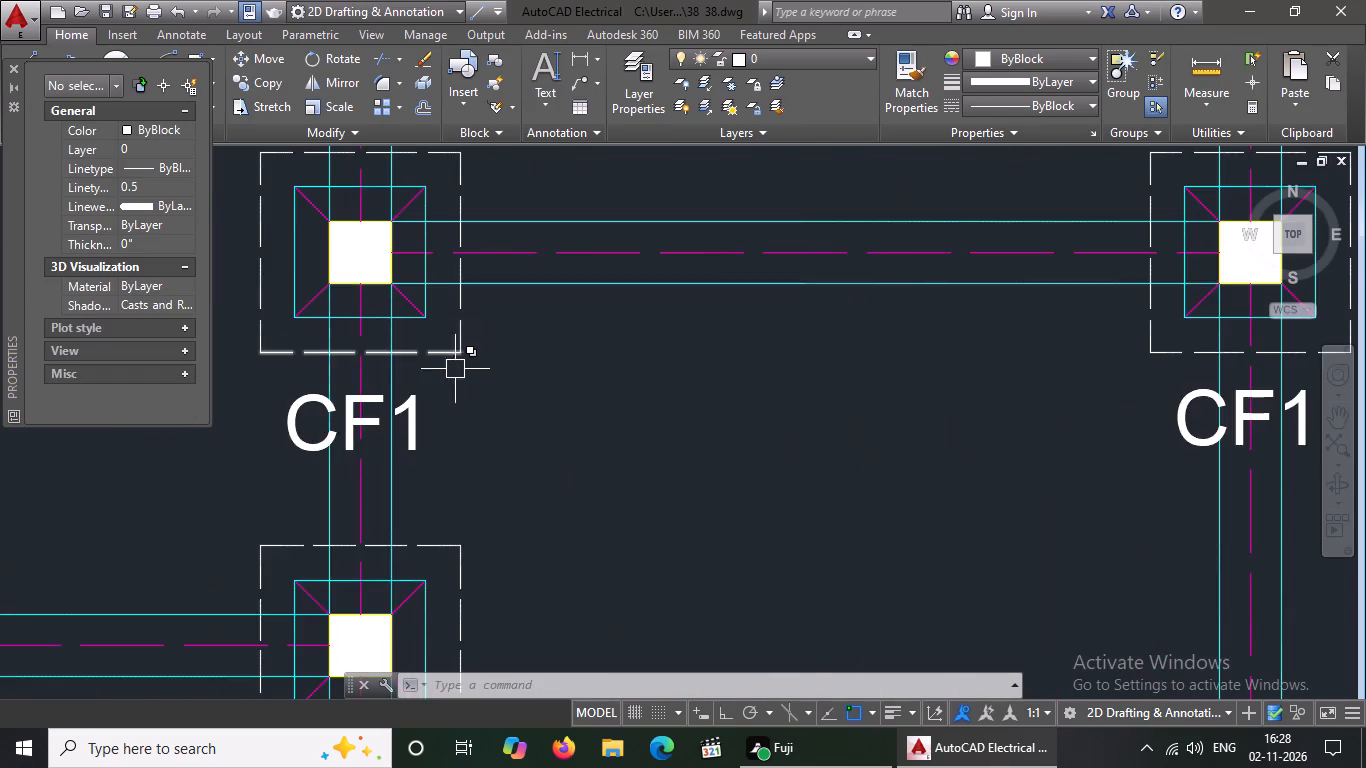
scroll(496, 372, down, 3)
scroll(404, 415, up, 3)
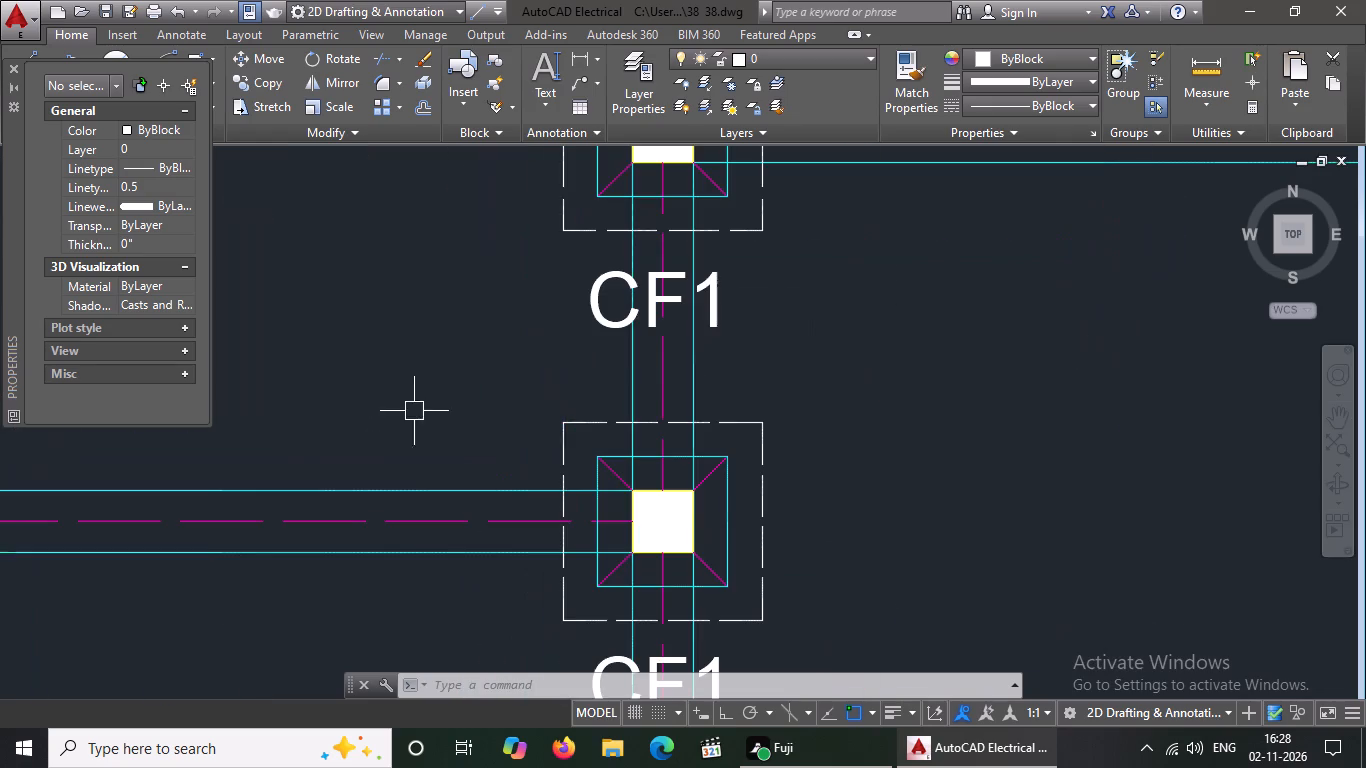
Compare the linetype scale of the fifth row's right CF1 footing outline with that of the footing directly above it.
click(583, 424)
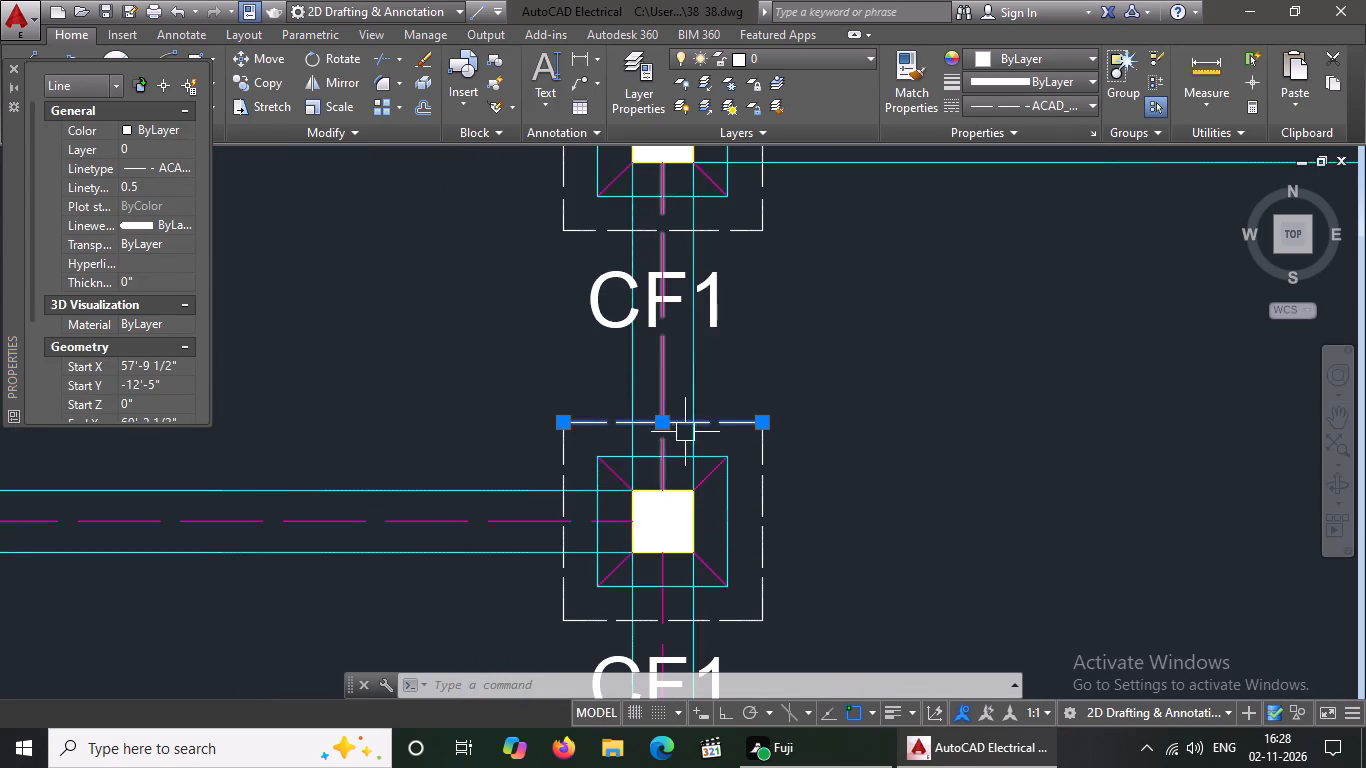
scroll(735, 417, down, 2)
scroll(1108, 311, up, 2)
scroll(1081, 309, down, 2)
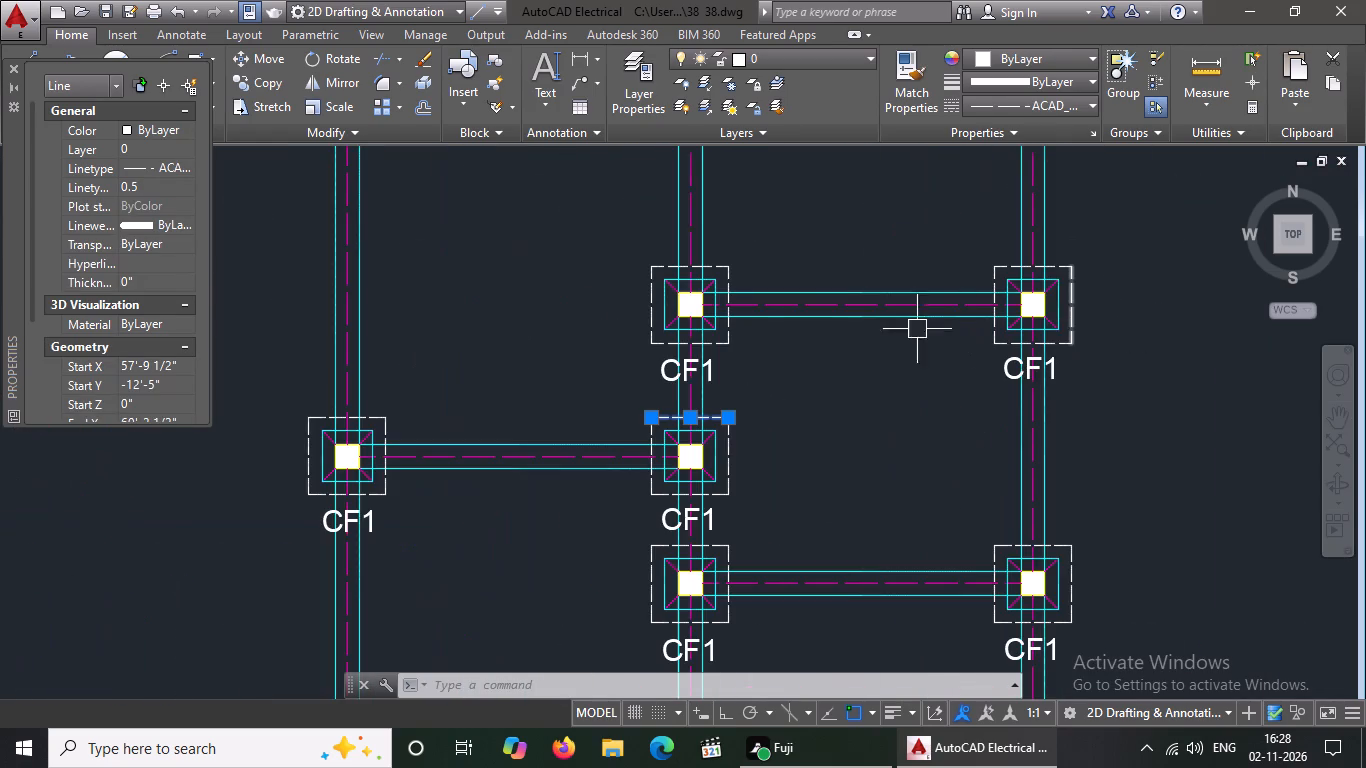
scroll(671, 308, up, 2)
click(784, 398)
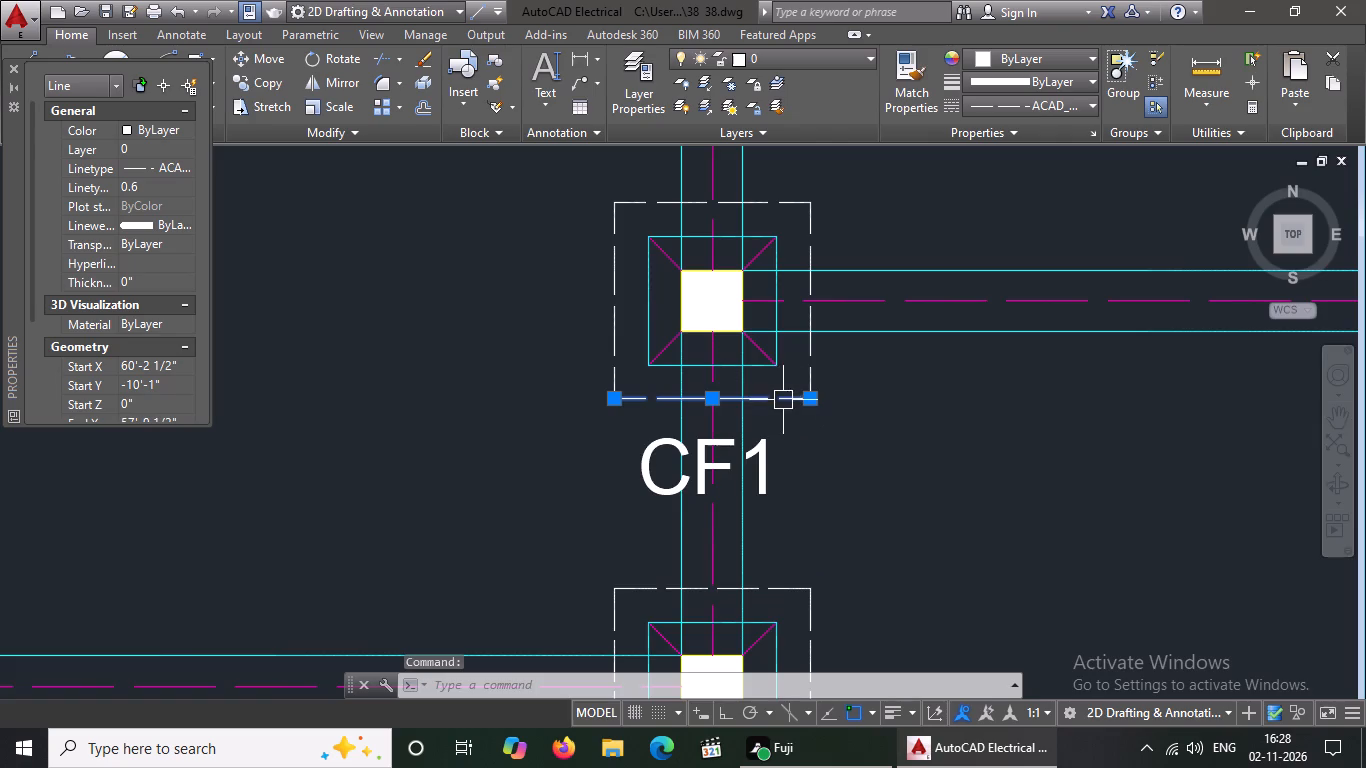
scroll(792, 367, down, 2)
key(Escape)
click(794, 454)
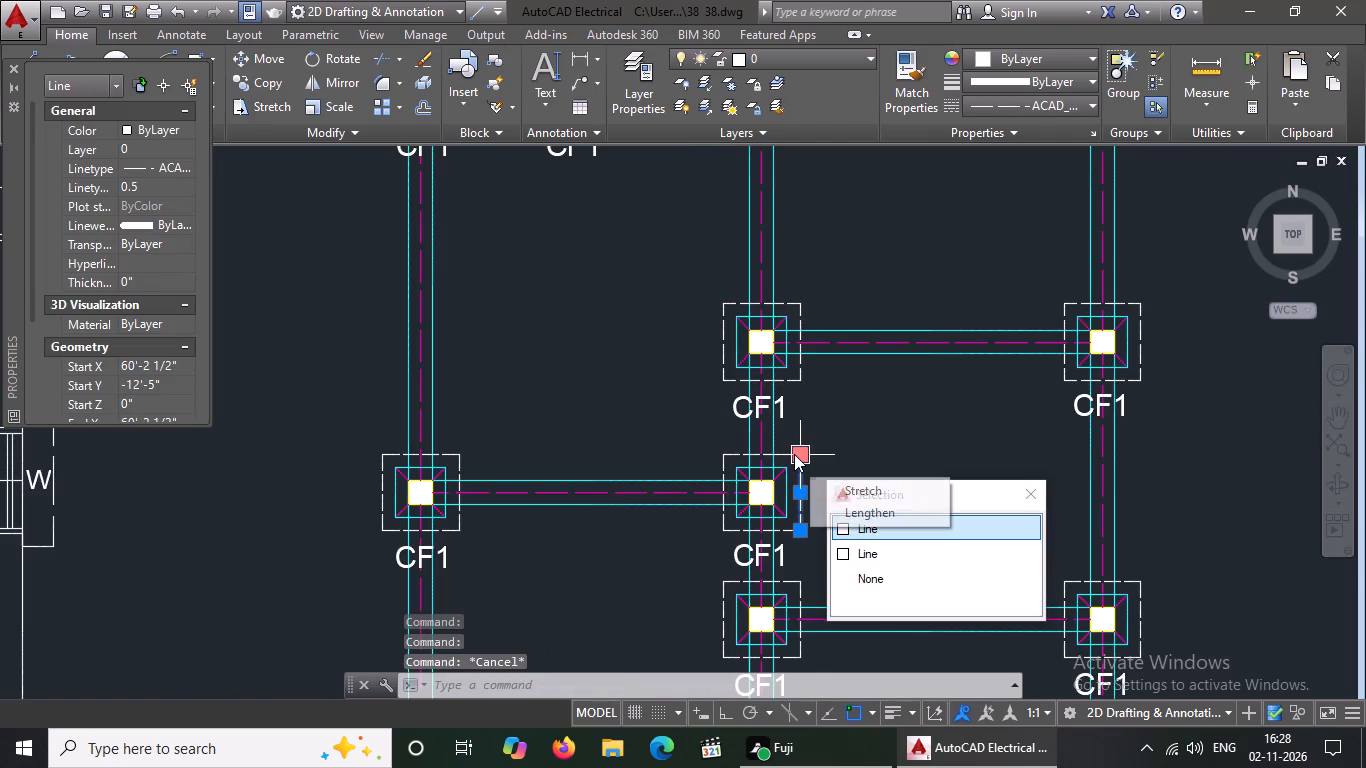
scroll(794, 454, up, 2)
key(Escape)
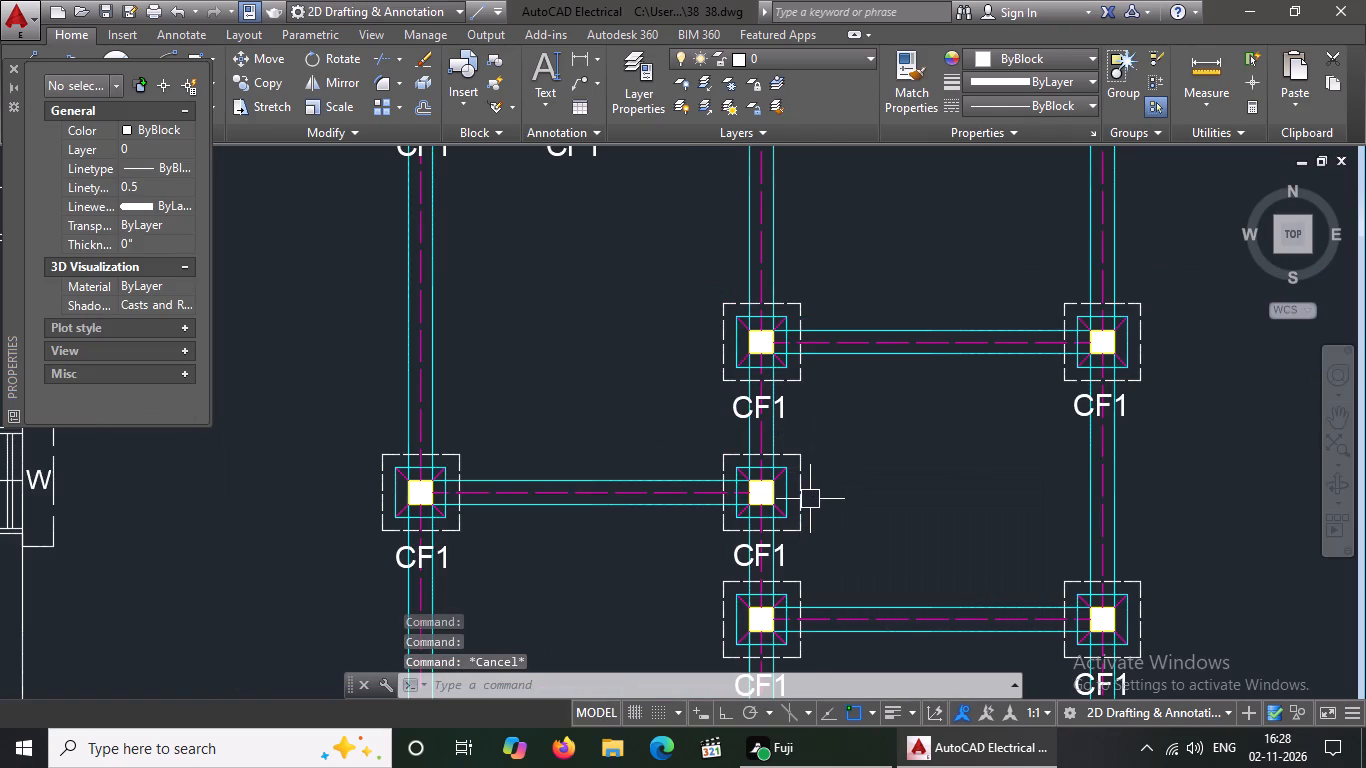
Set the linetype scale of the top dashed outline line around the fifth row's right CF1 footing to 0.6.
scroll(808, 492, up, 2)
click(753, 398)
click(175, 183)
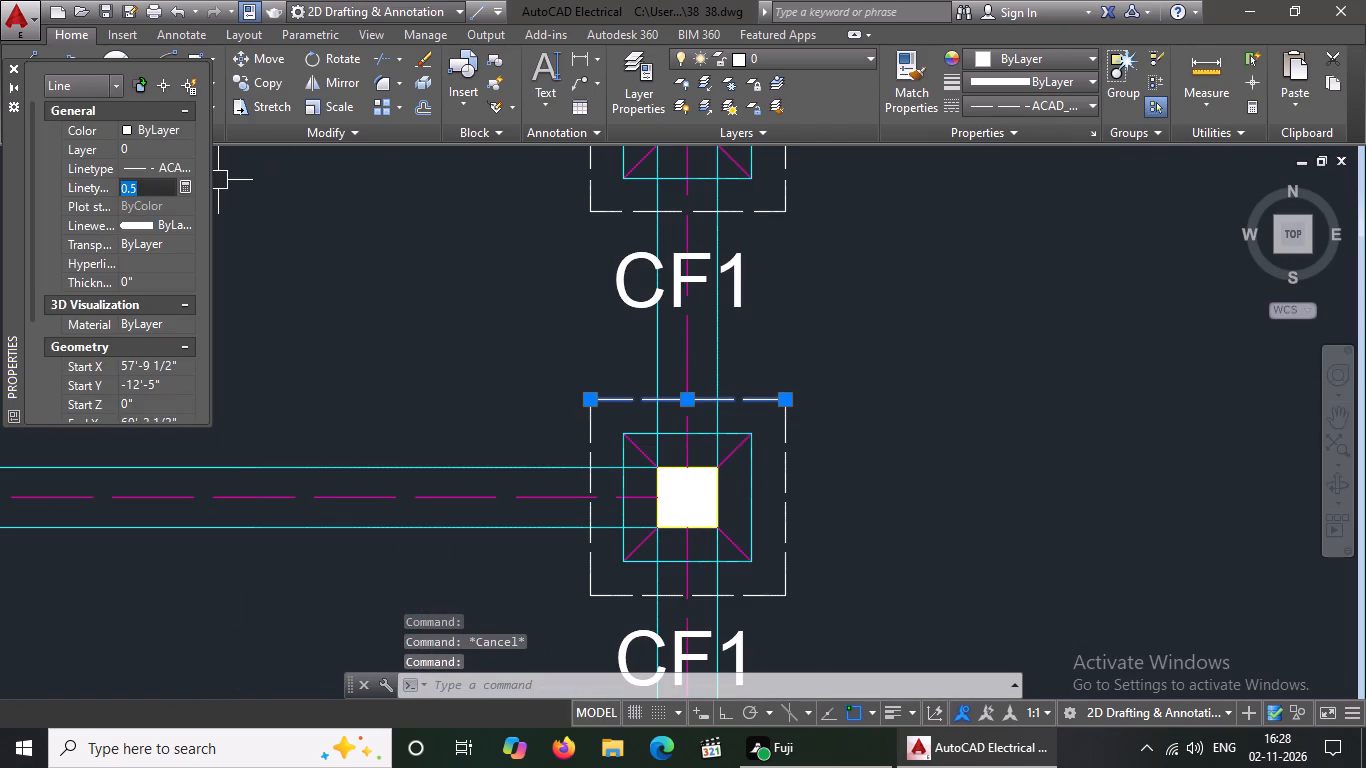
key(BackSpace)
key(BackSpace)
text(0.6)
key(Return)
key(Escape)
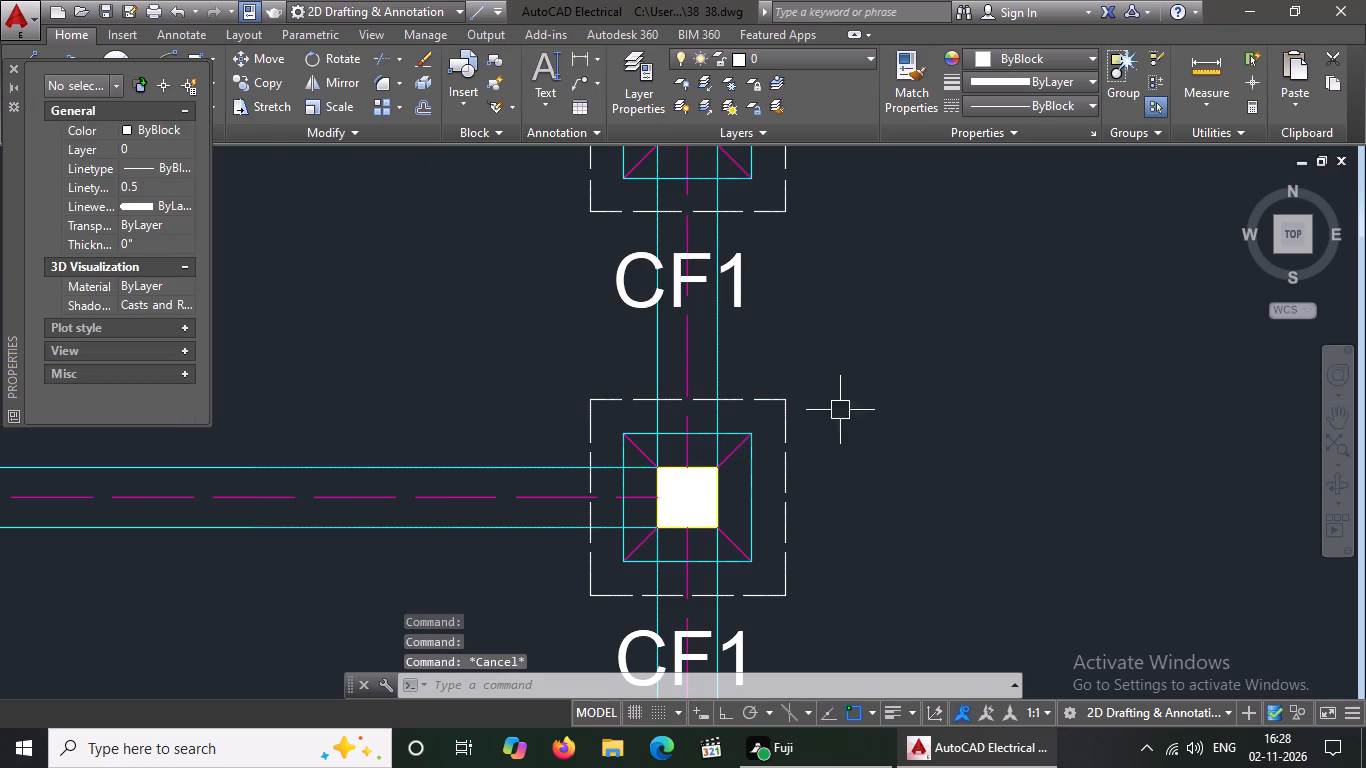
Set the linetype scale of the right dashed outline line around the fifth row's right CF1 footing to 0.6.
click(782, 464)
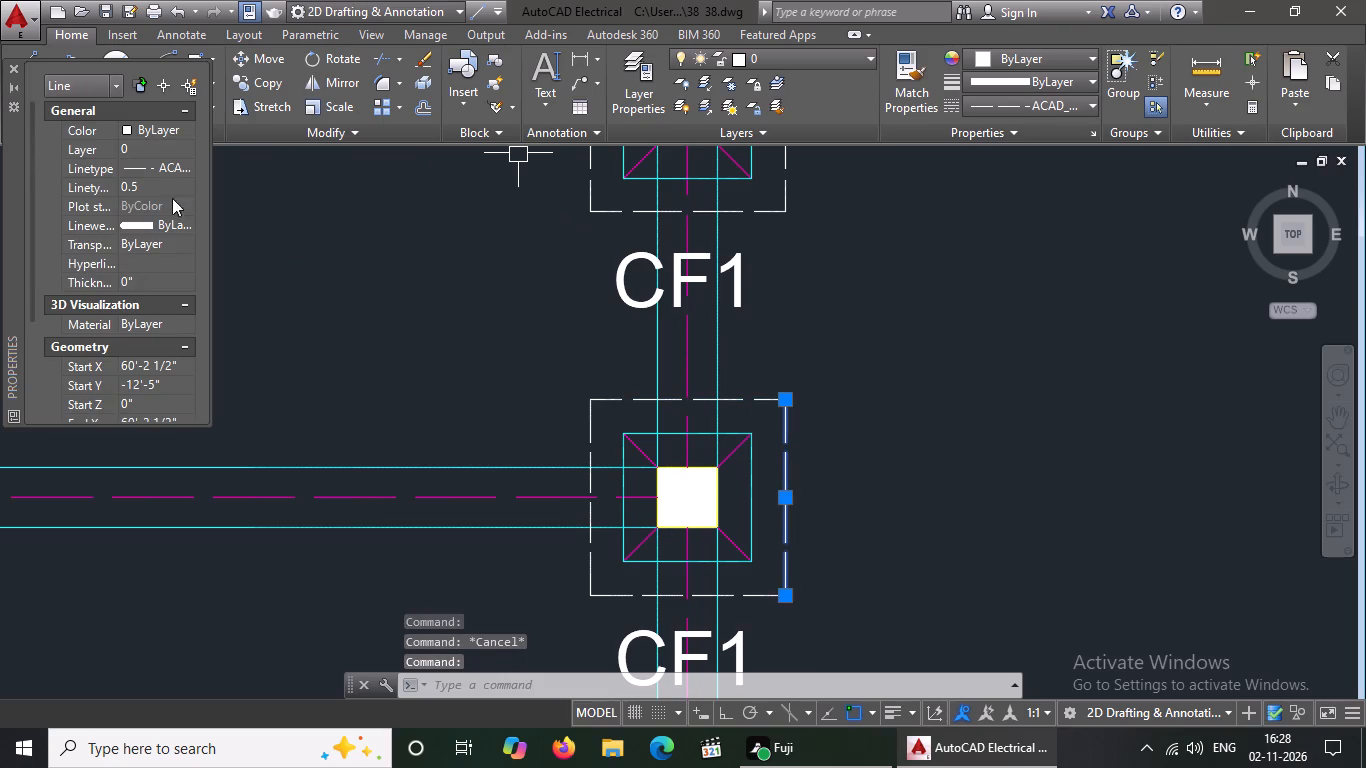
click(145, 187)
key(BackSpace)
key(BackSpace)
text(0.6)
key(Return)
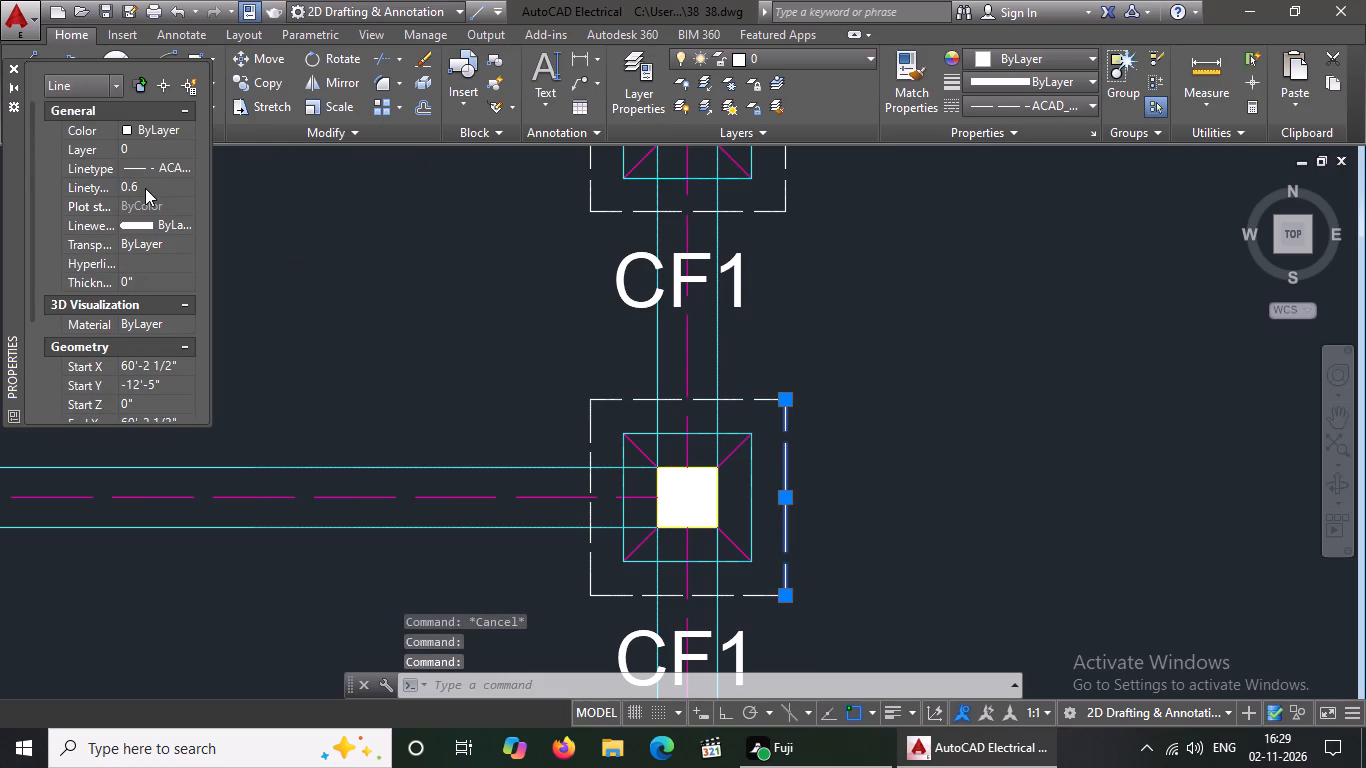
key(Escape)
Set the linetype scale of the left dashed outline line around the fifth row's right CF1 footing to 0.6.
click(587, 425)
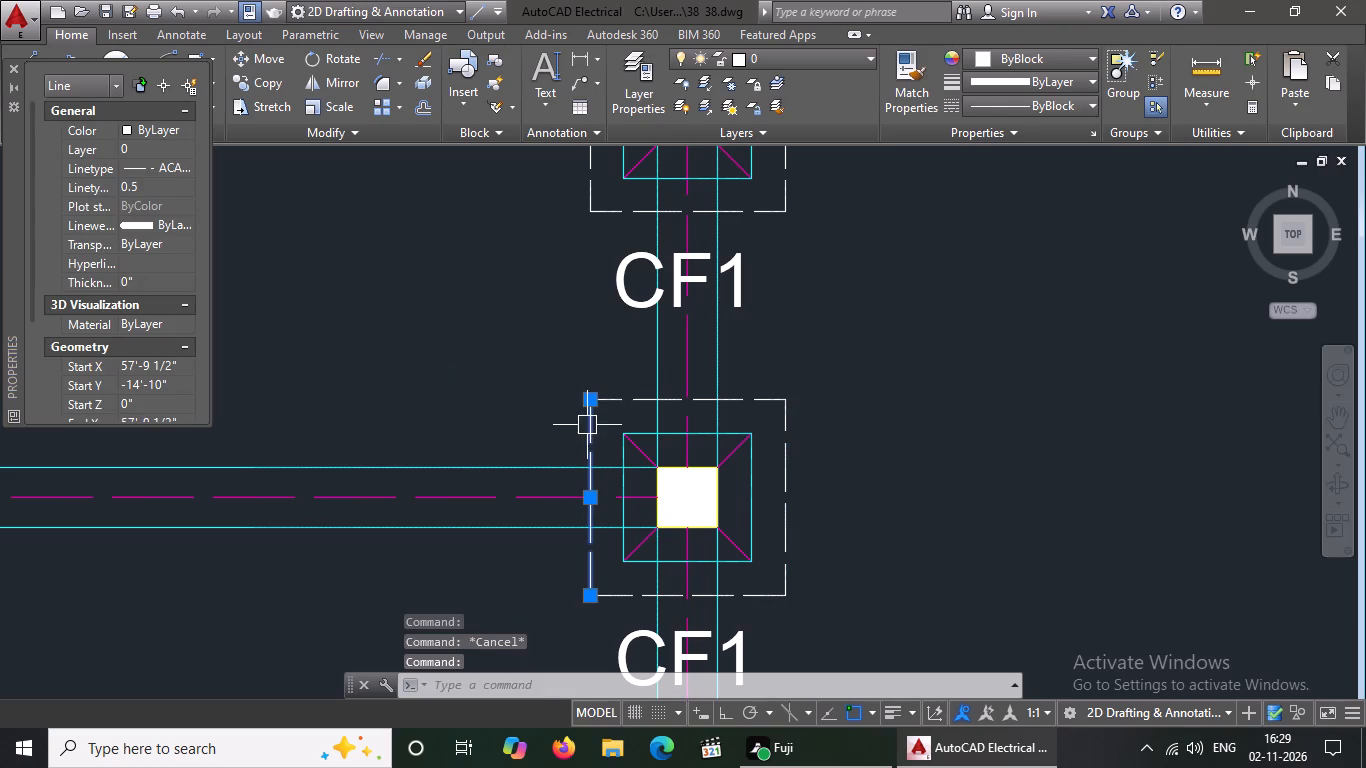
click(173, 181)
key(BackSpace)
key(BackSpace)
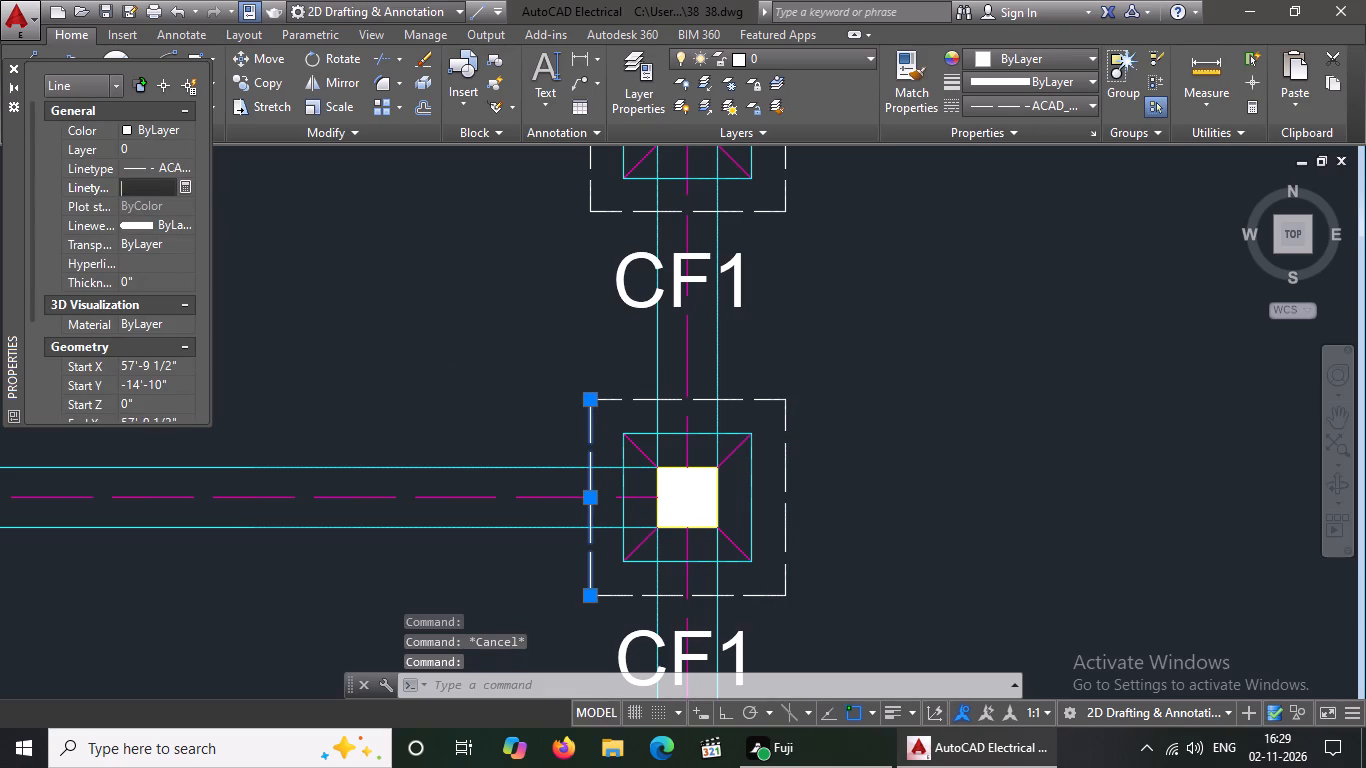
text(0.6)
key(Return)
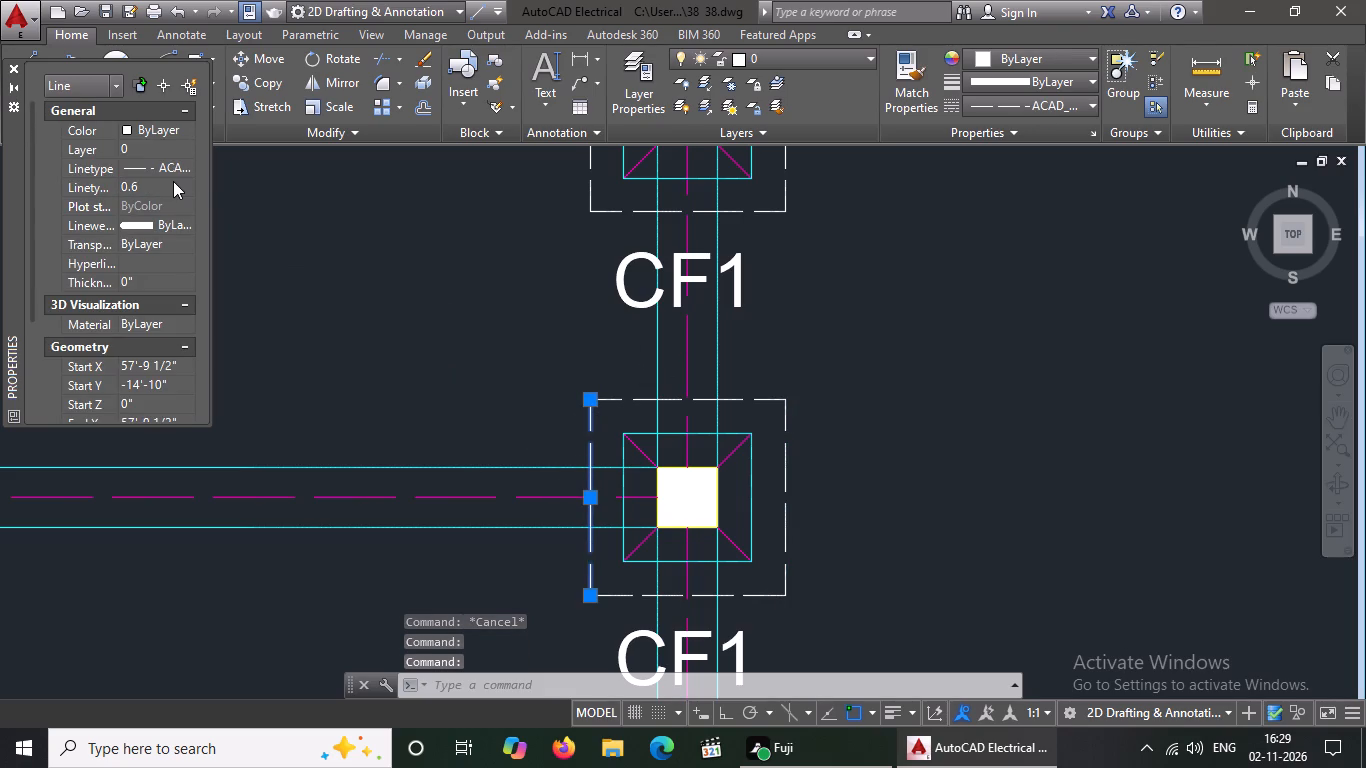
key(Escape)
key(Escape)
Set the linetype scale of the bottom dashed outline line around the fifth row's right CF1 footing to 0.6.
click(615, 602)
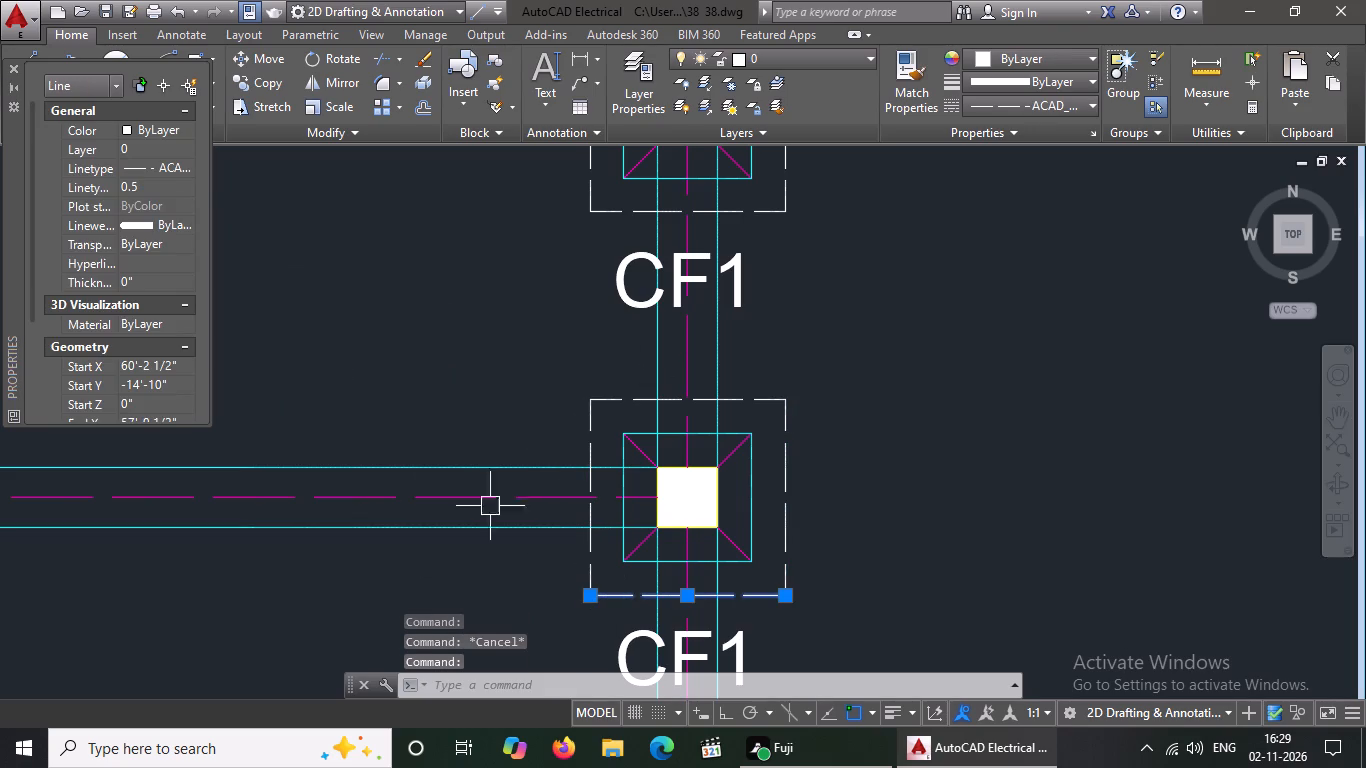
click(168, 184)
key(BackSpace)
key(BackSpace)
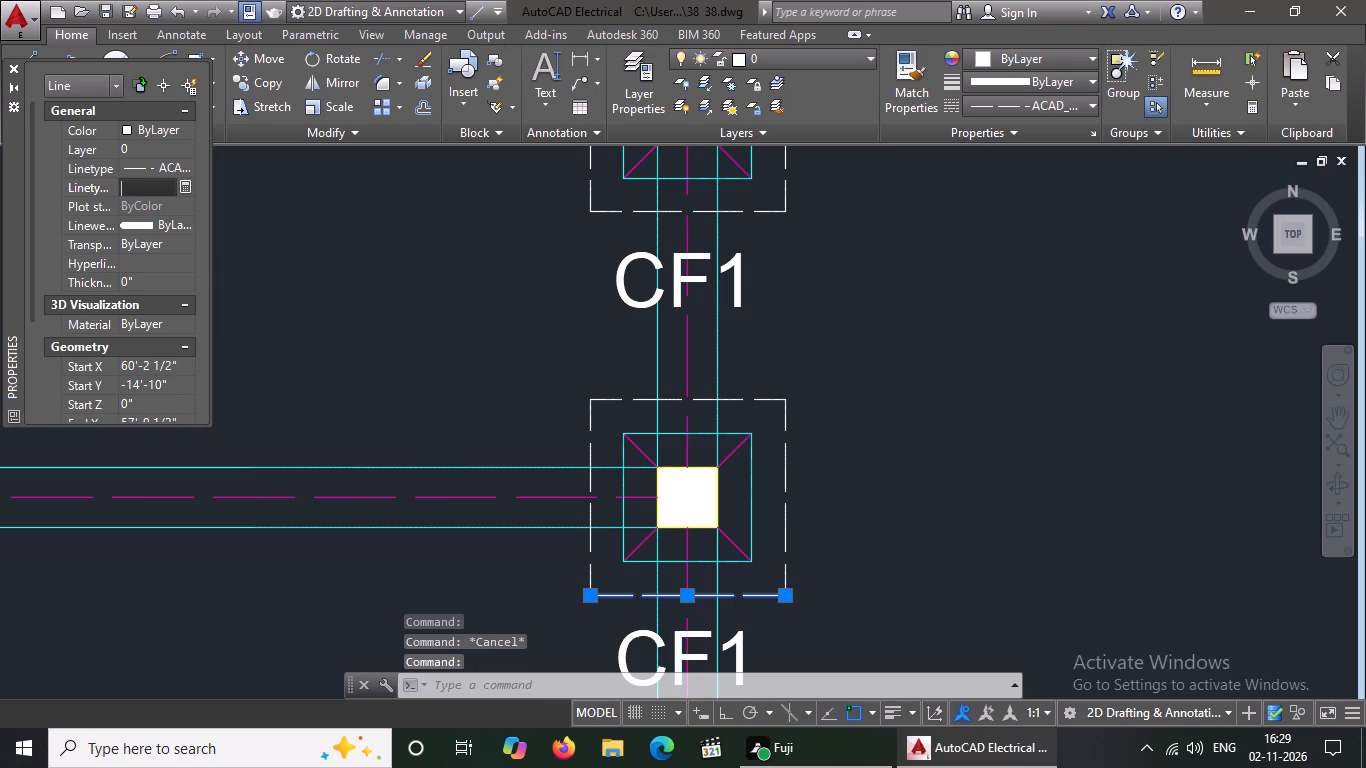
text(0.6)
key(Return)
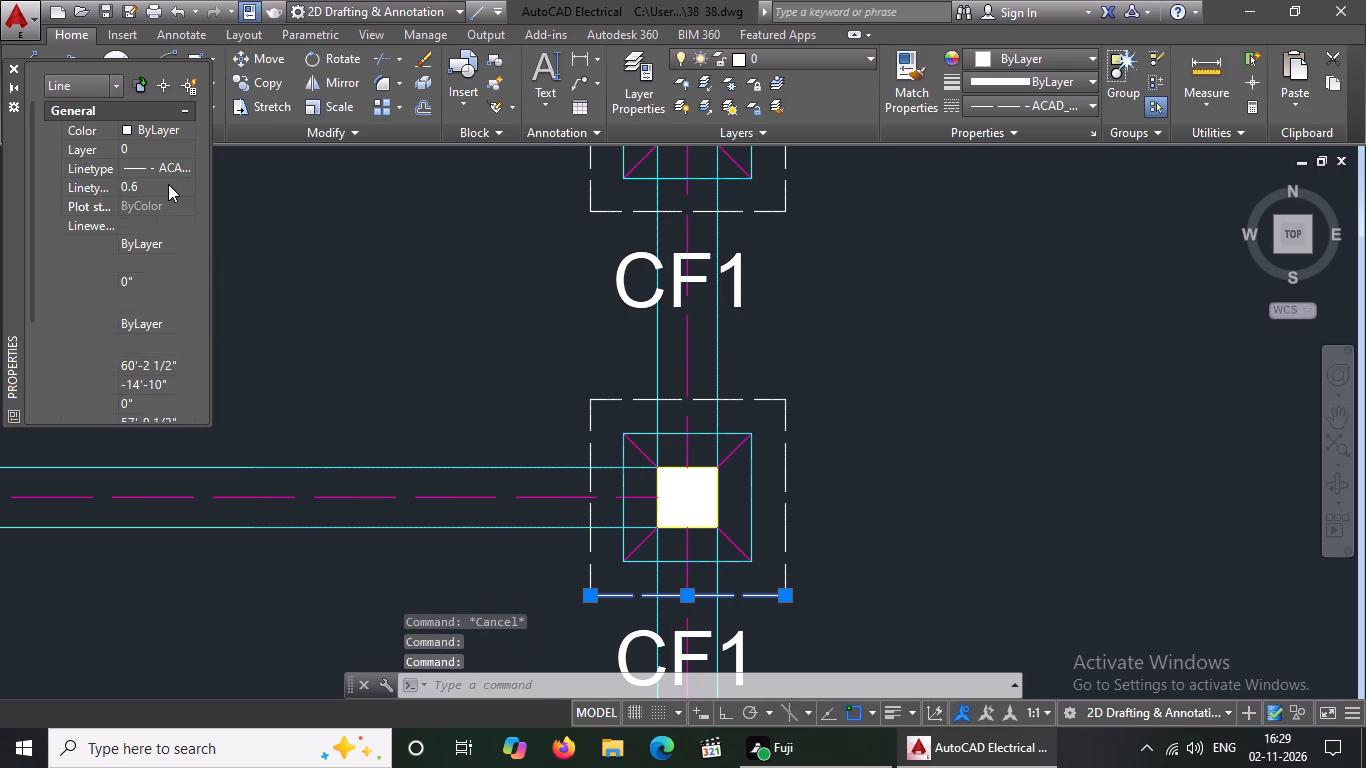
key(Escape)
Check the linetype scale of the dashed outline lines around the fifth row's right CF1 footing.
click(754, 394)
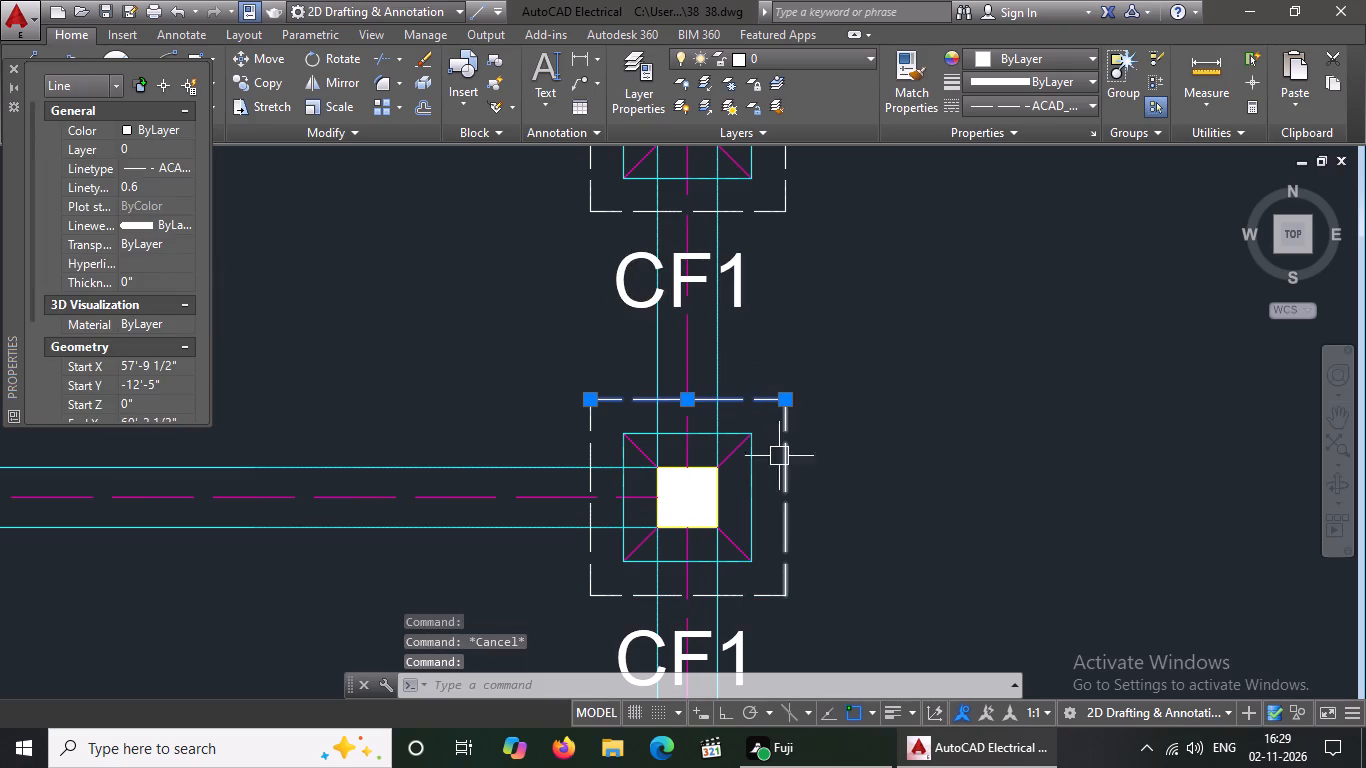
click(782, 464)
click(731, 592)
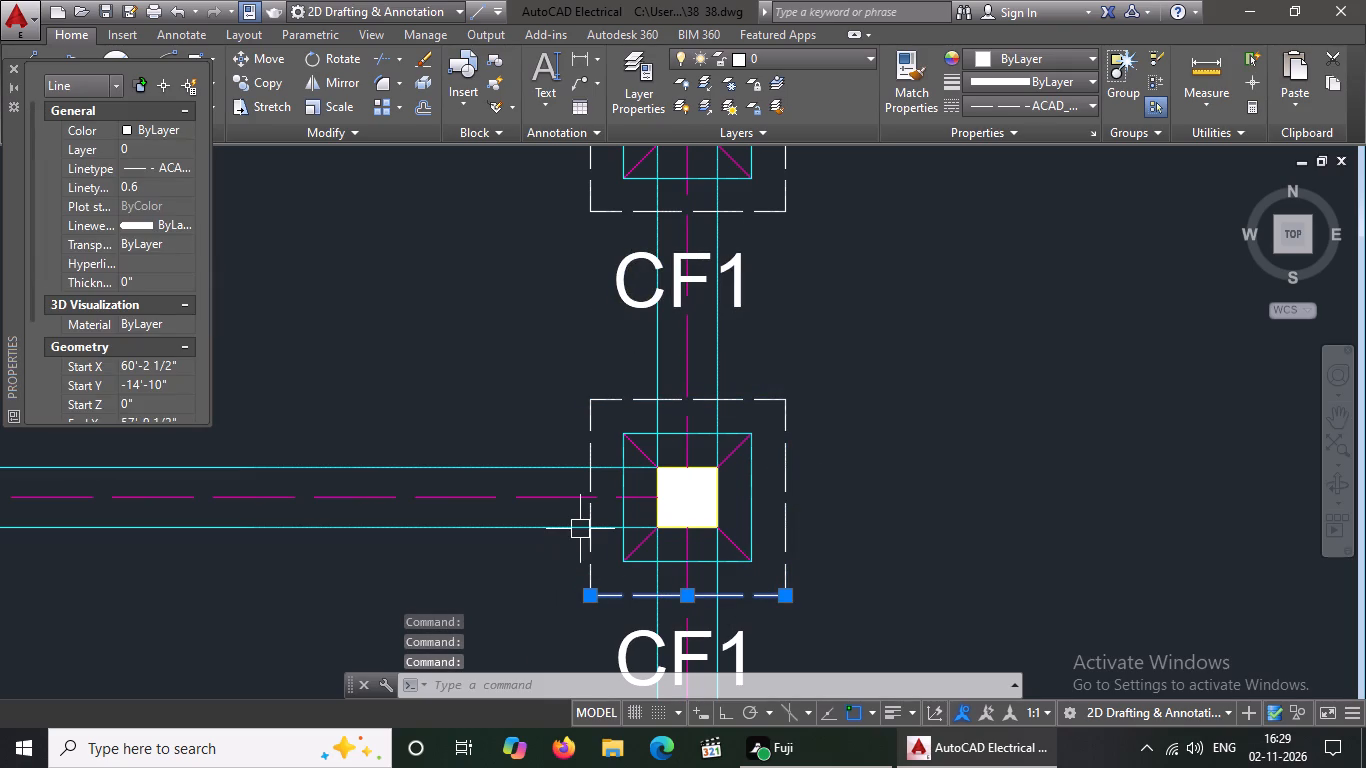
click(600, 545)
click(587, 557)
key(Escape)
Set the linetype scale of the right dashed outline line around the fifth row's left CF1 footing to 0.6.
scroll(499, 408, down, 6)
scroll(493, 433, up, 5)
scroll(305, 370, up, 2)
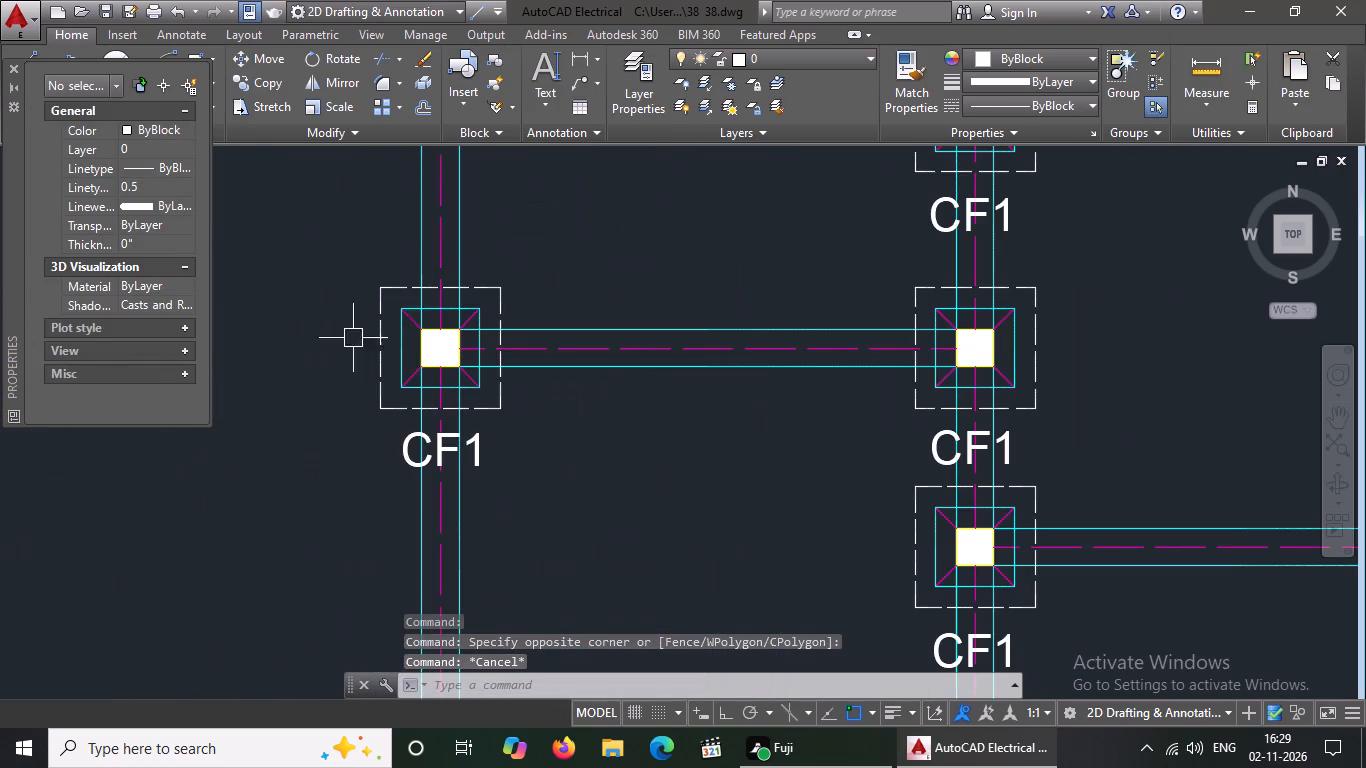
click(499, 310)
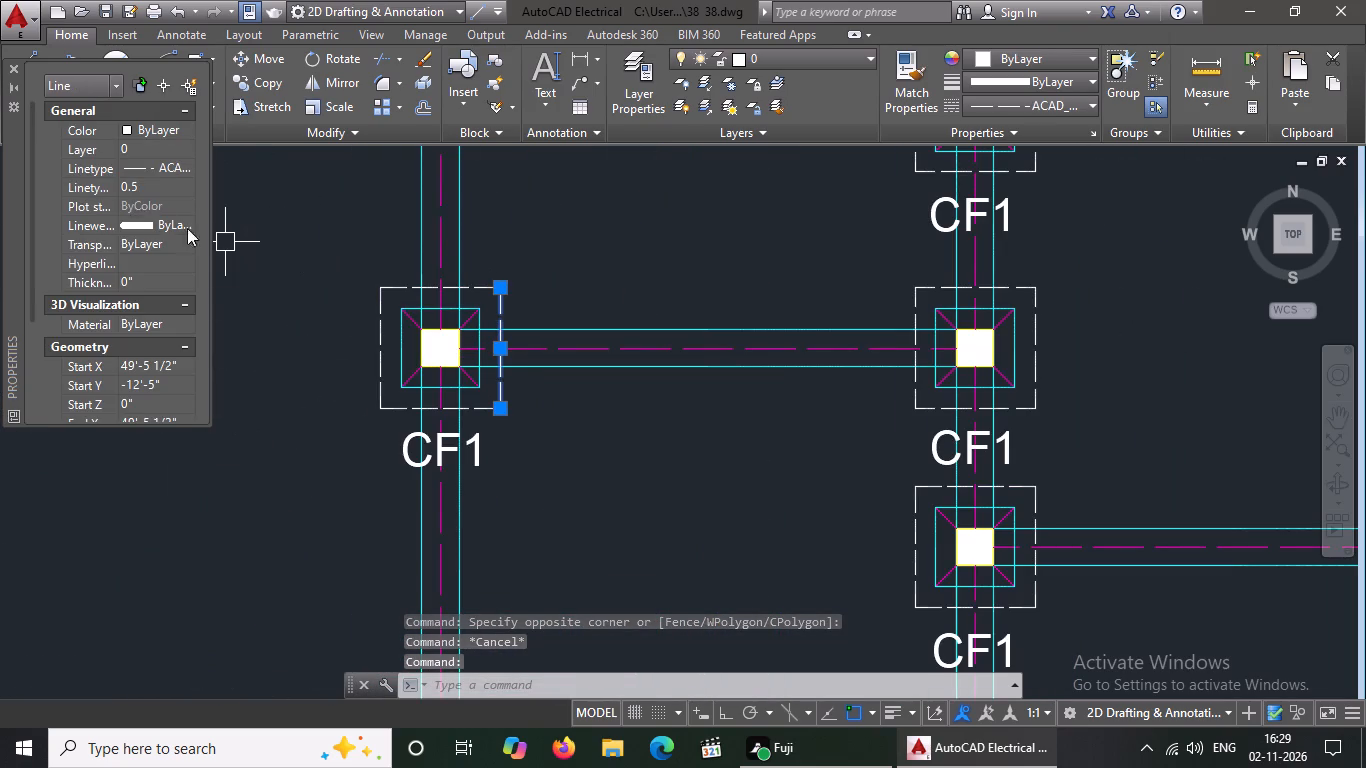
click(141, 177)
key(BackSpace)
key(BackSpace)
text(0.6)
key(Return)
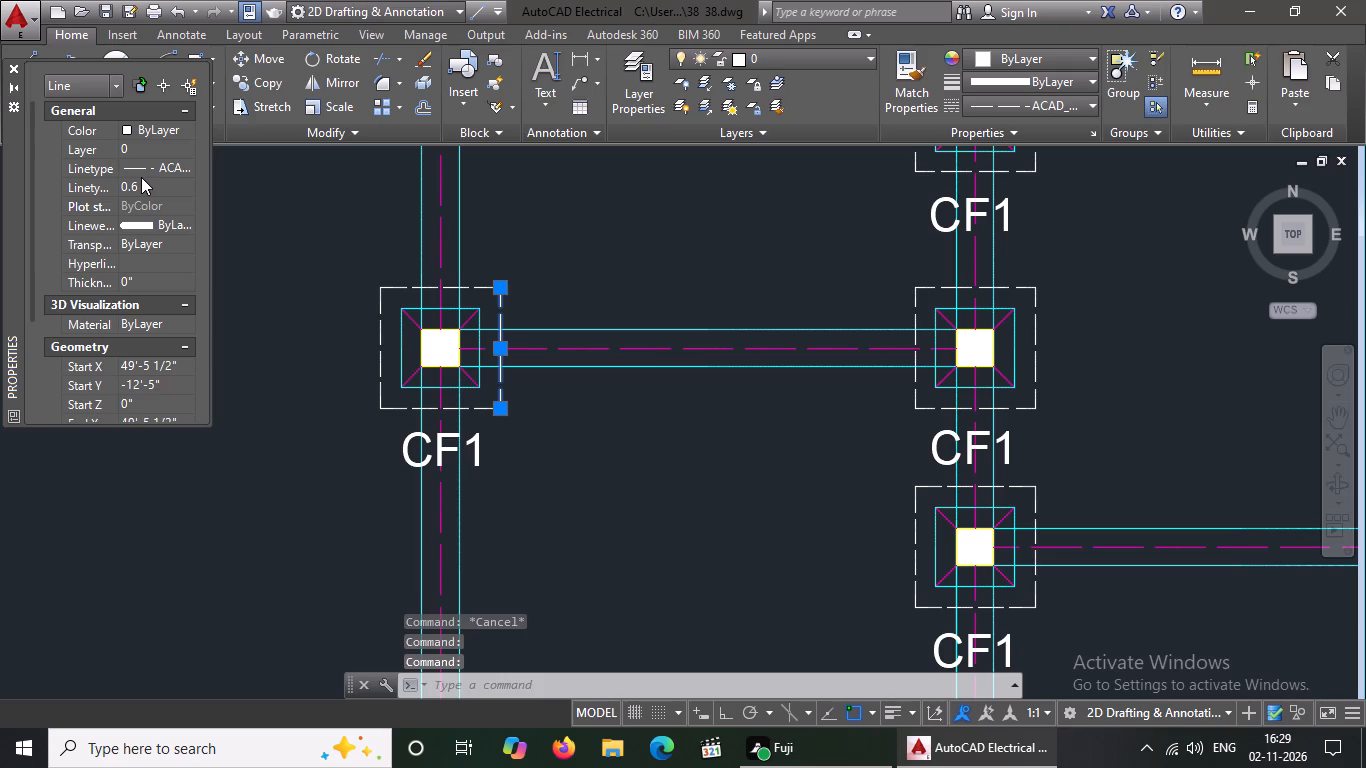
key(Escape)
Set the linetype scale of the top dashed outline line around the fifth row's left CF1 footing to 0.6.
click(494, 284)
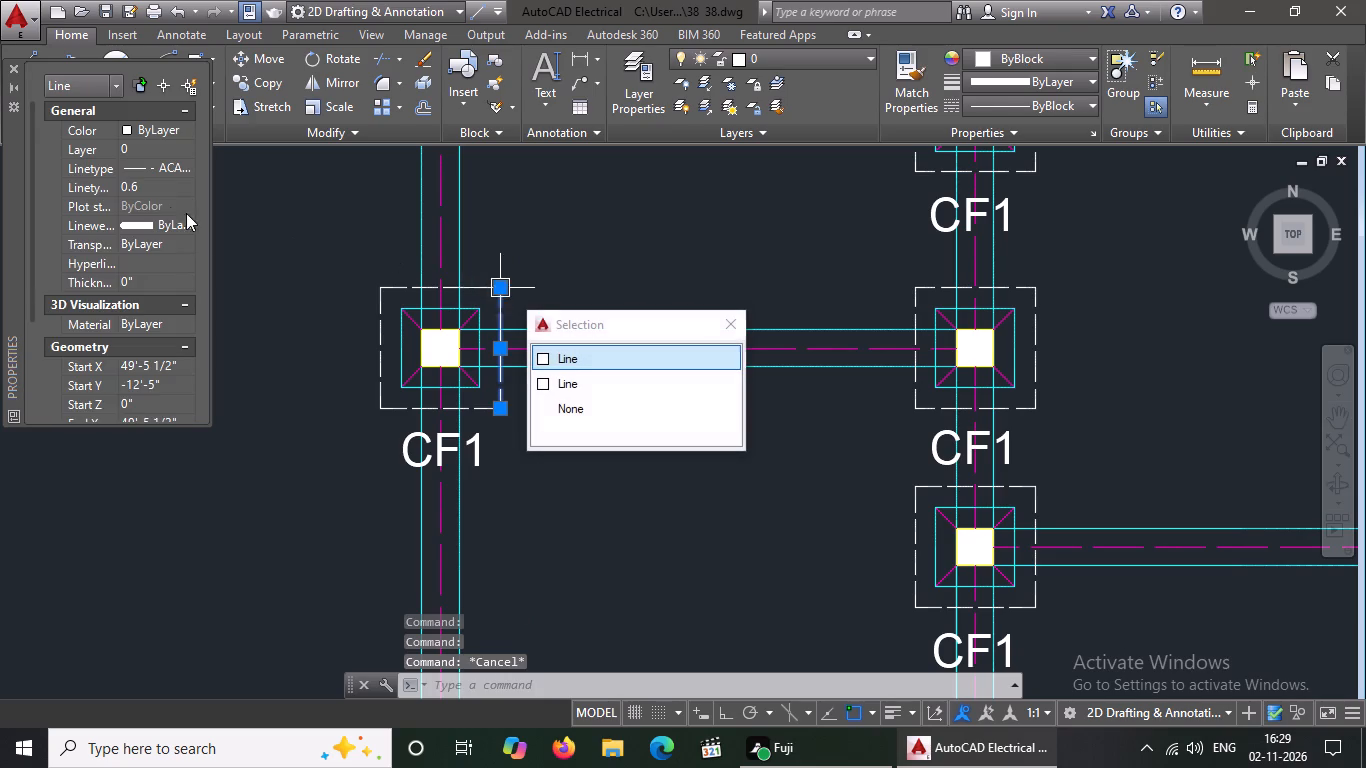
key(Escape)
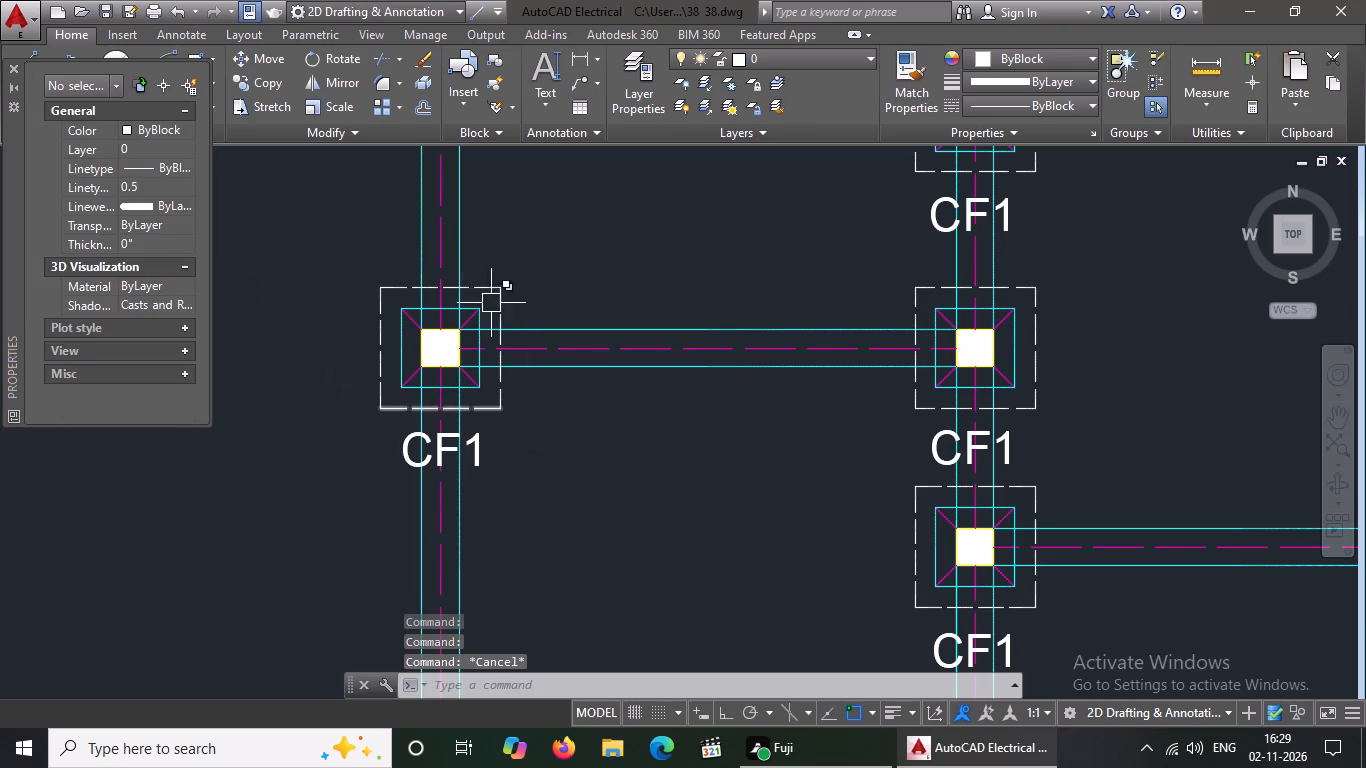
click(484, 285)
click(149, 185)
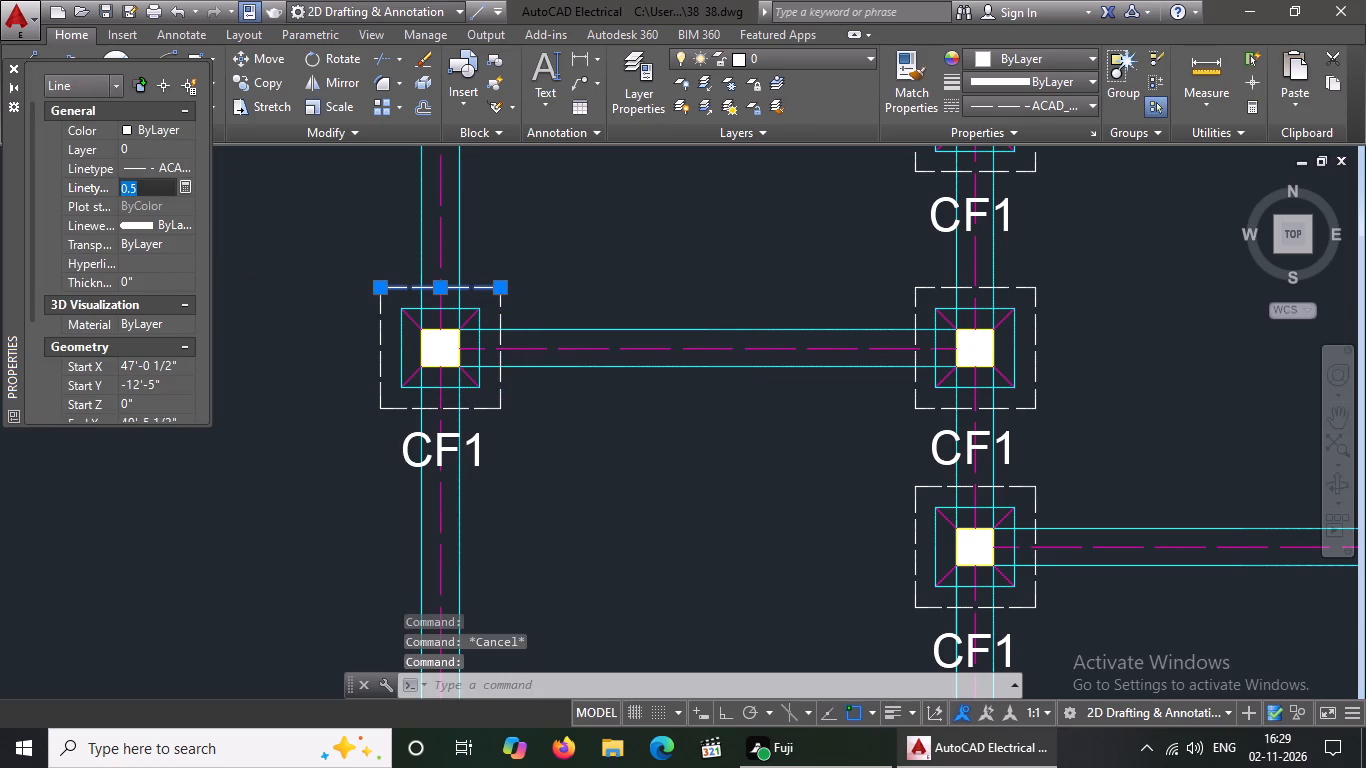
key(BackSpace)
key(BackSpace)
text(0.6)
key(Return)
key(Escape)
key(Escape)
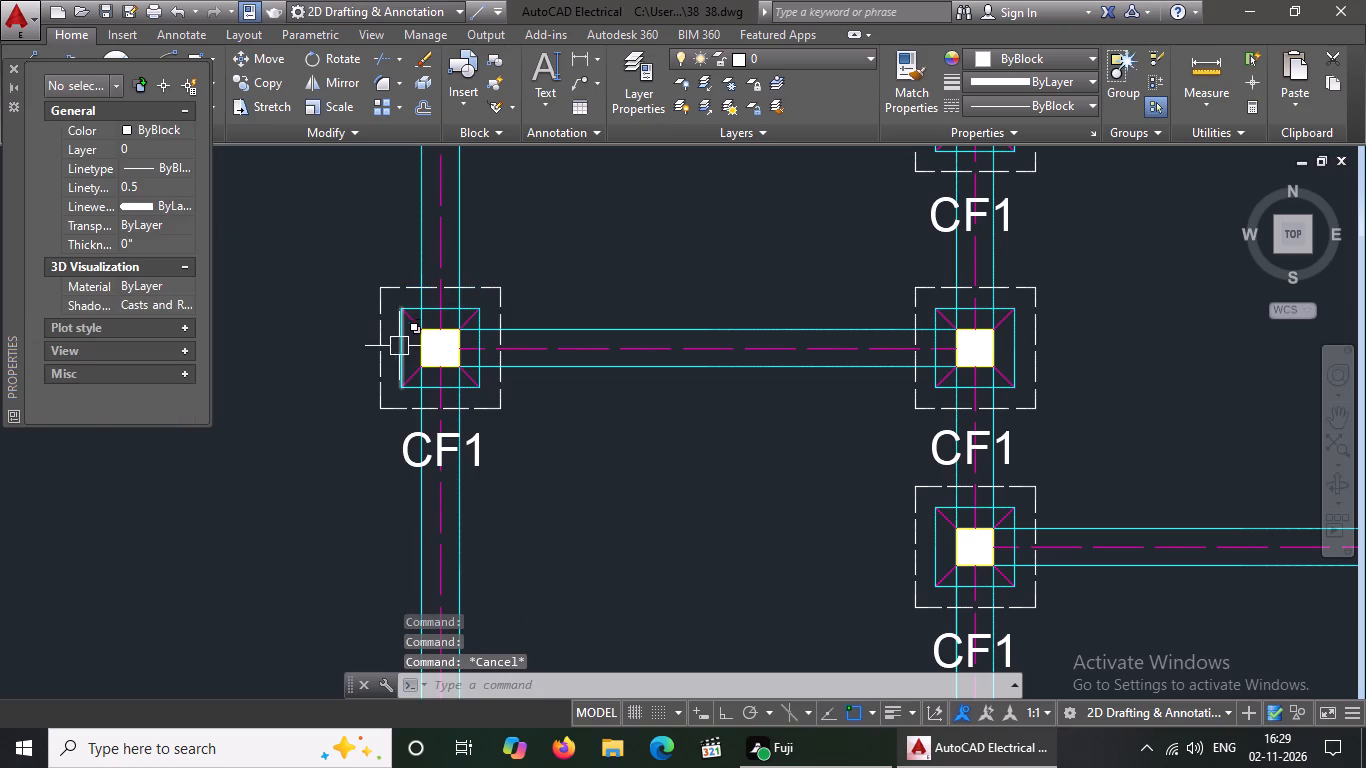
Set the linetype scale of the left dashed outline line around the fifth row's left CF1 footing to 0.6.
click(378, 359)
click(136, 180)
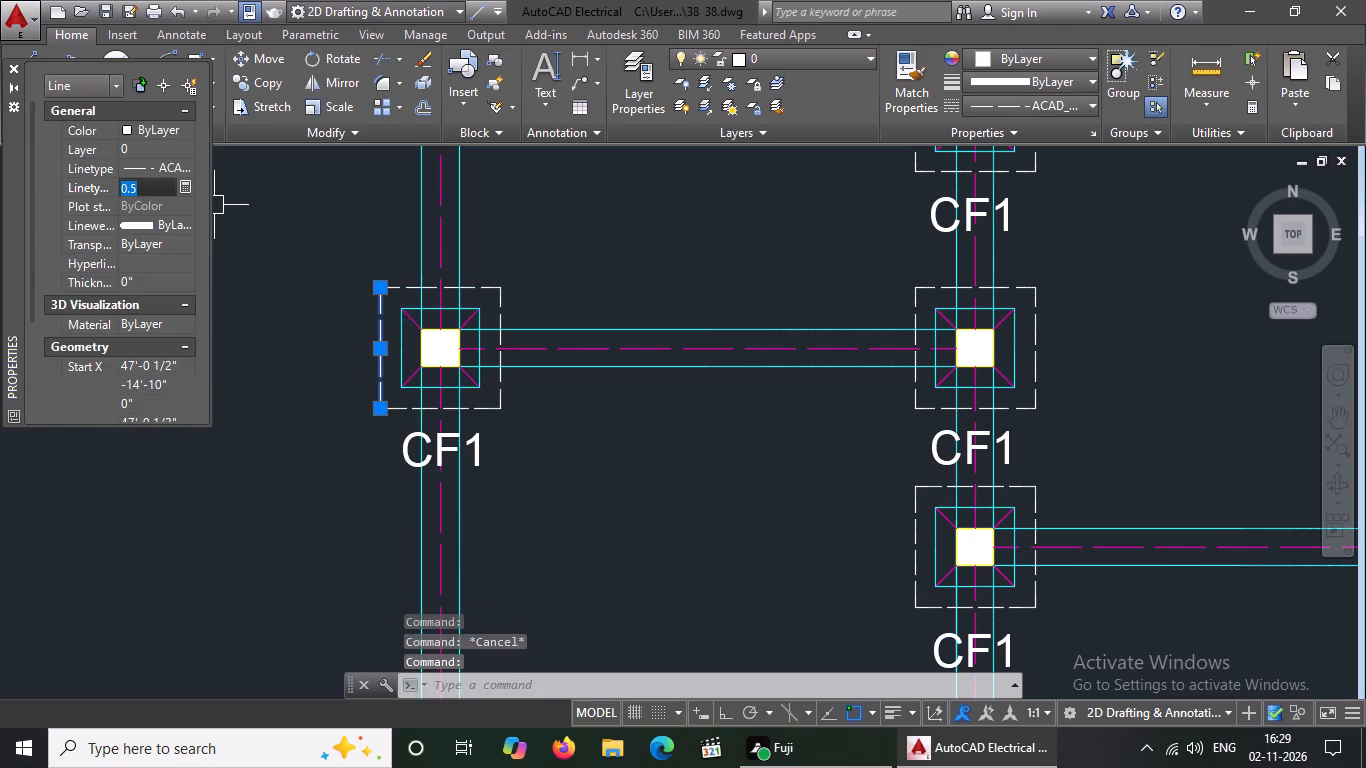
key(BackSpace)
key(BackSpace)
text(0.6)
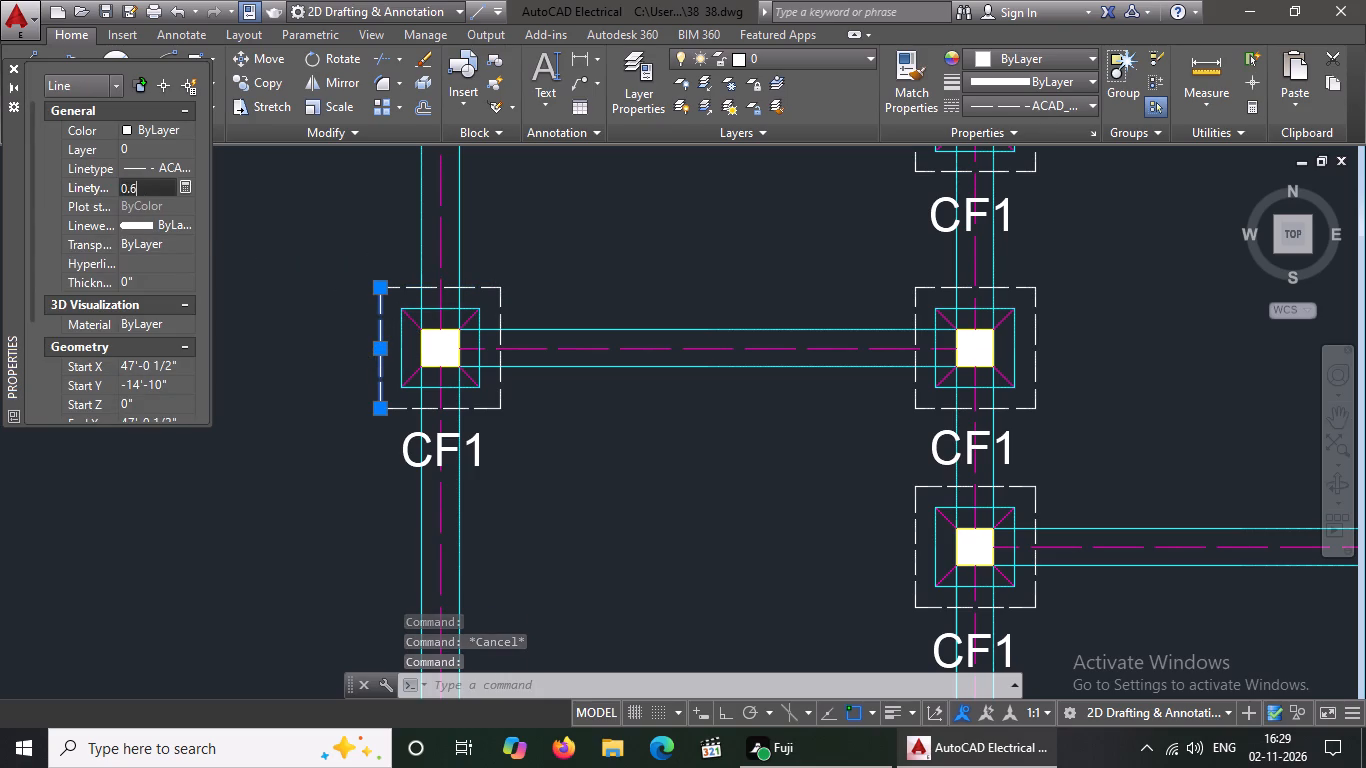
key(Return)
key(Escape)
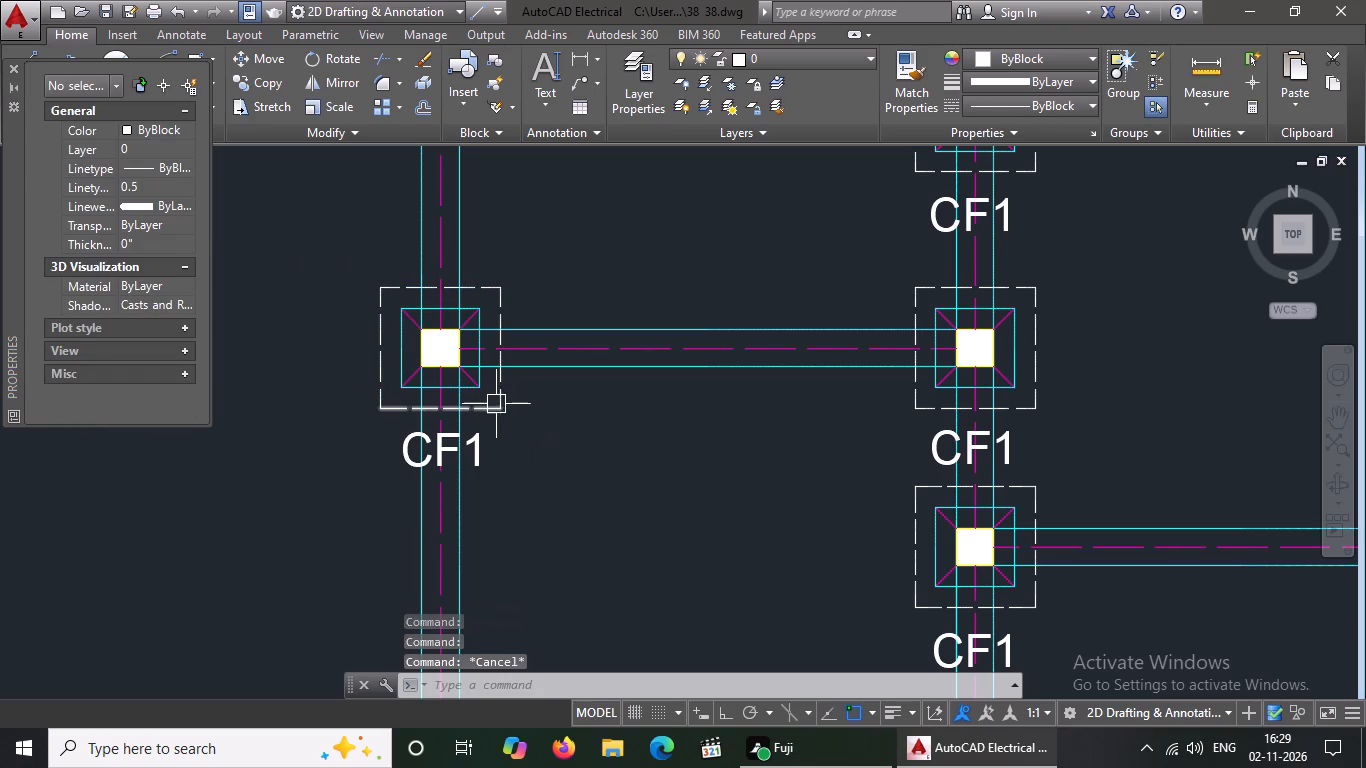
Set the linetype scale of the bottom dashed outline line around the fifth row's left CF1 footing to 0.6.
click(496, 404)
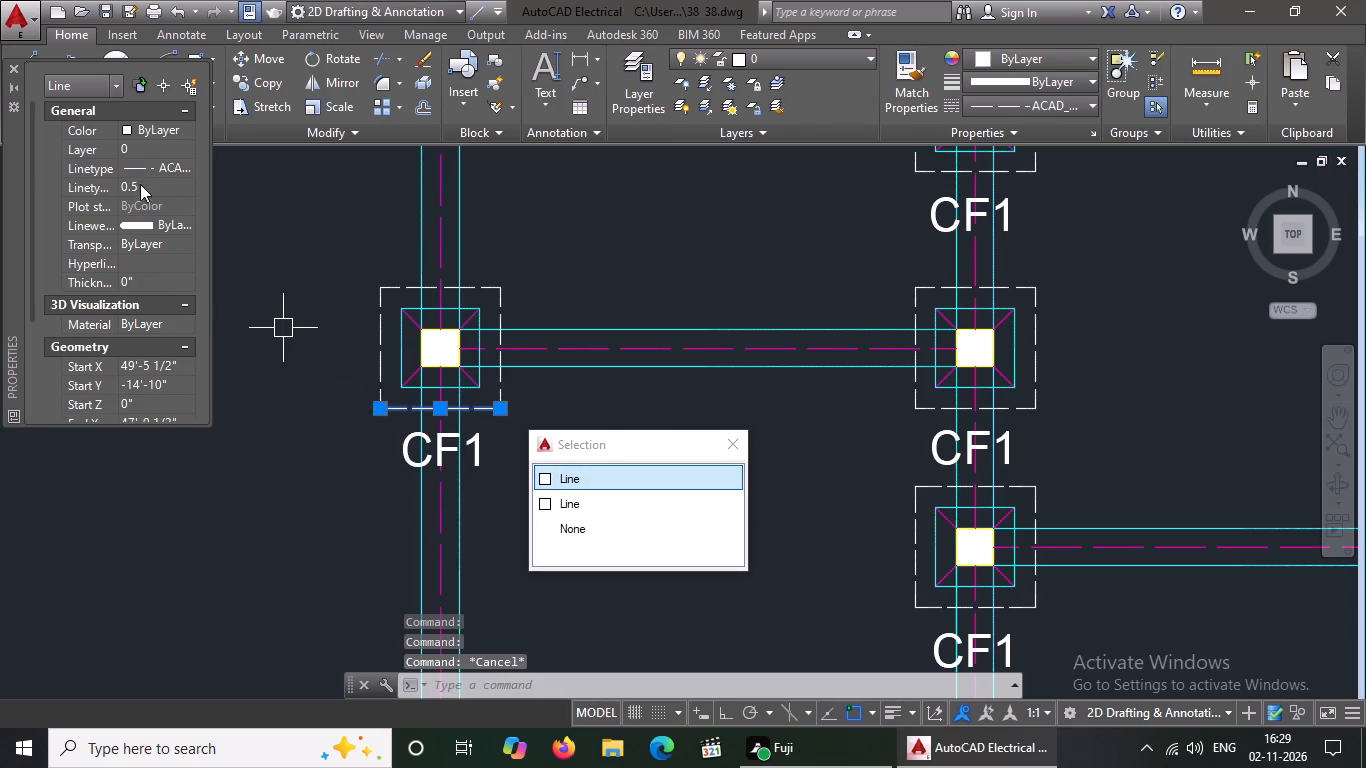
click(139, 185)
key(BackSpace)
key(BackSpace)
text(0.6)
key(Return)
key(Escape)
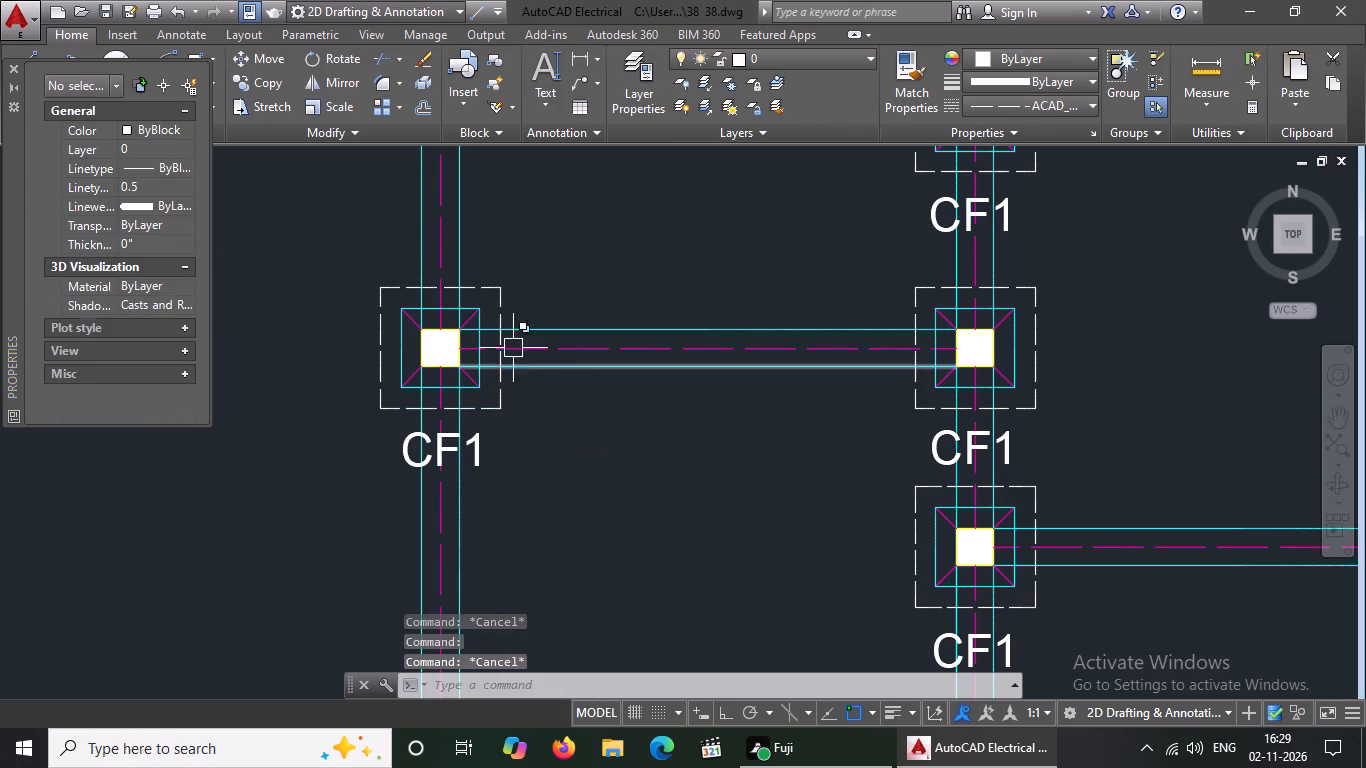
Check the linetype scale of dashed outline lines around the fifth row's left and right CF1 footings.
click(504, 394)
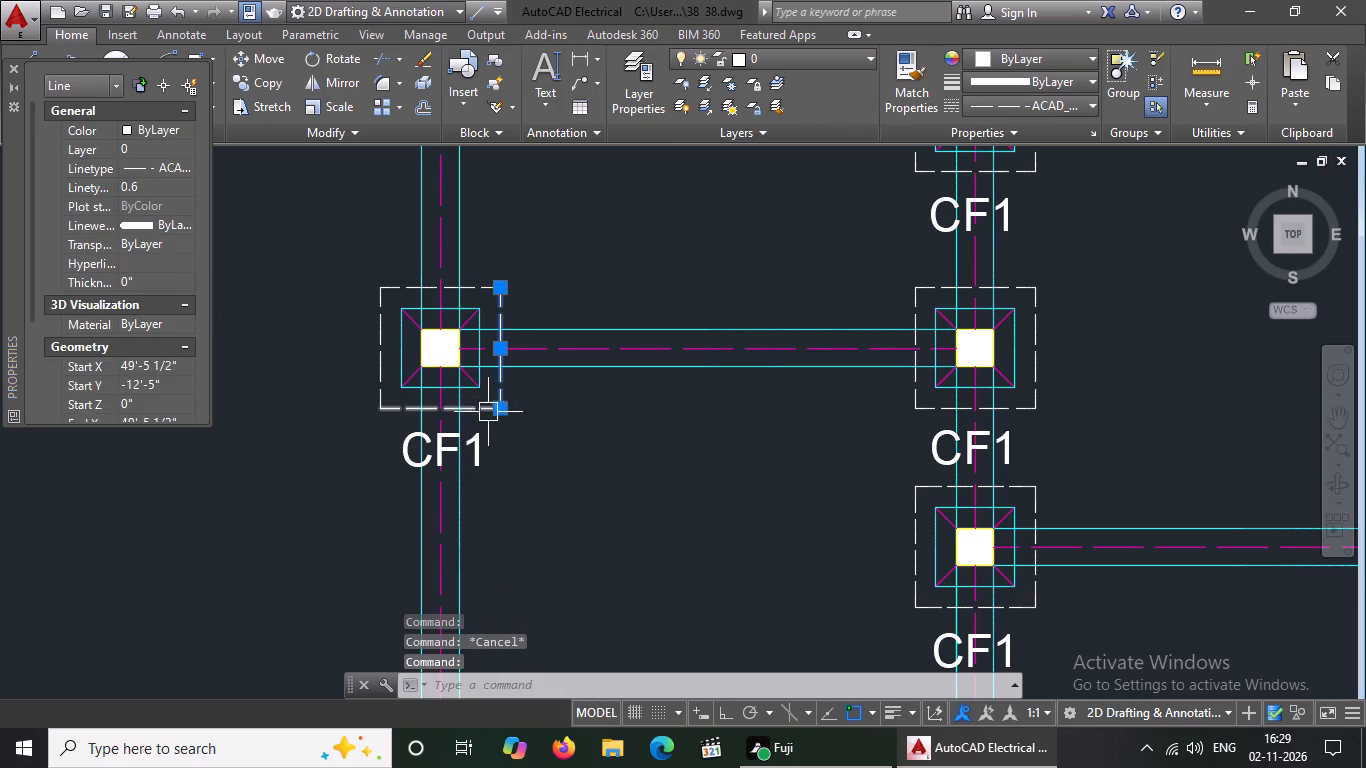
click(485, 406)
key(Escape)
scroll(1028, 394, up, 2)
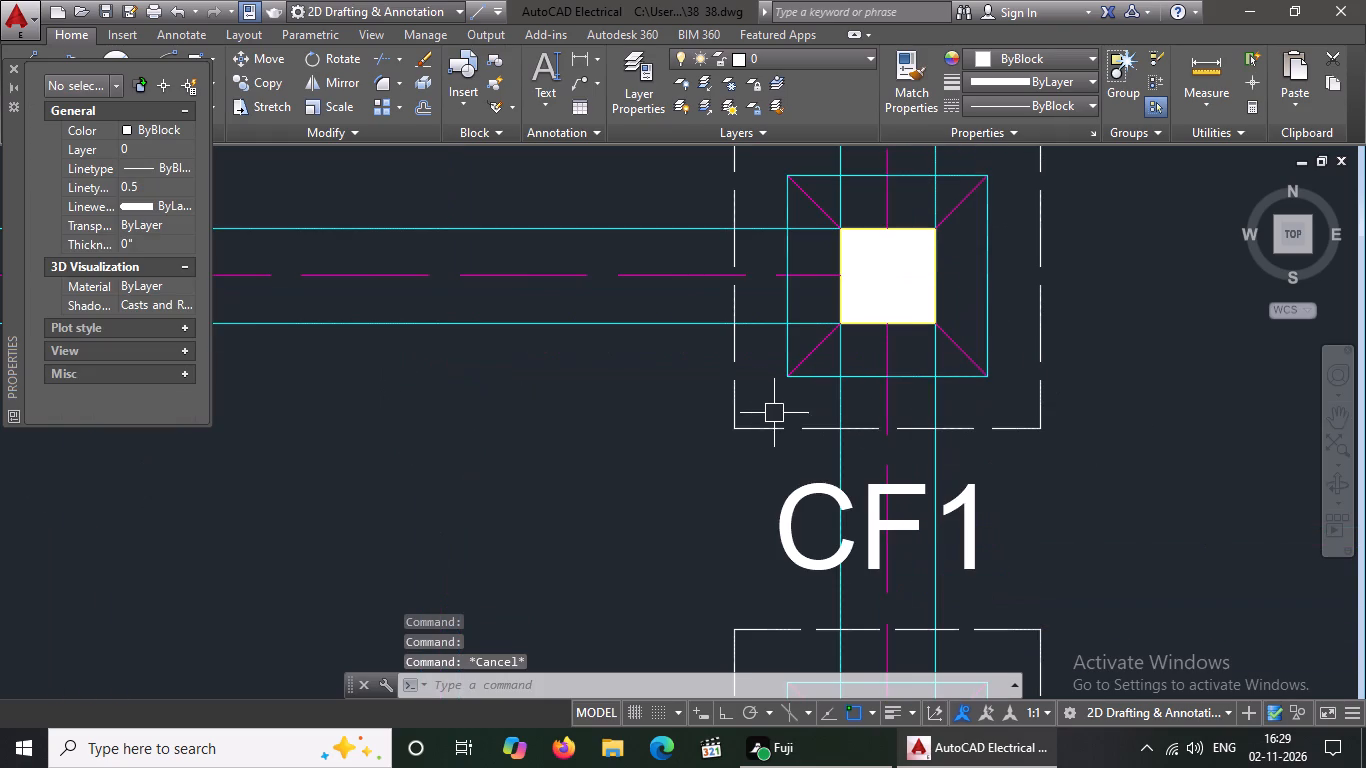
click(737, 393)
click(789, 424)
scroll(711, 372, down, 6)
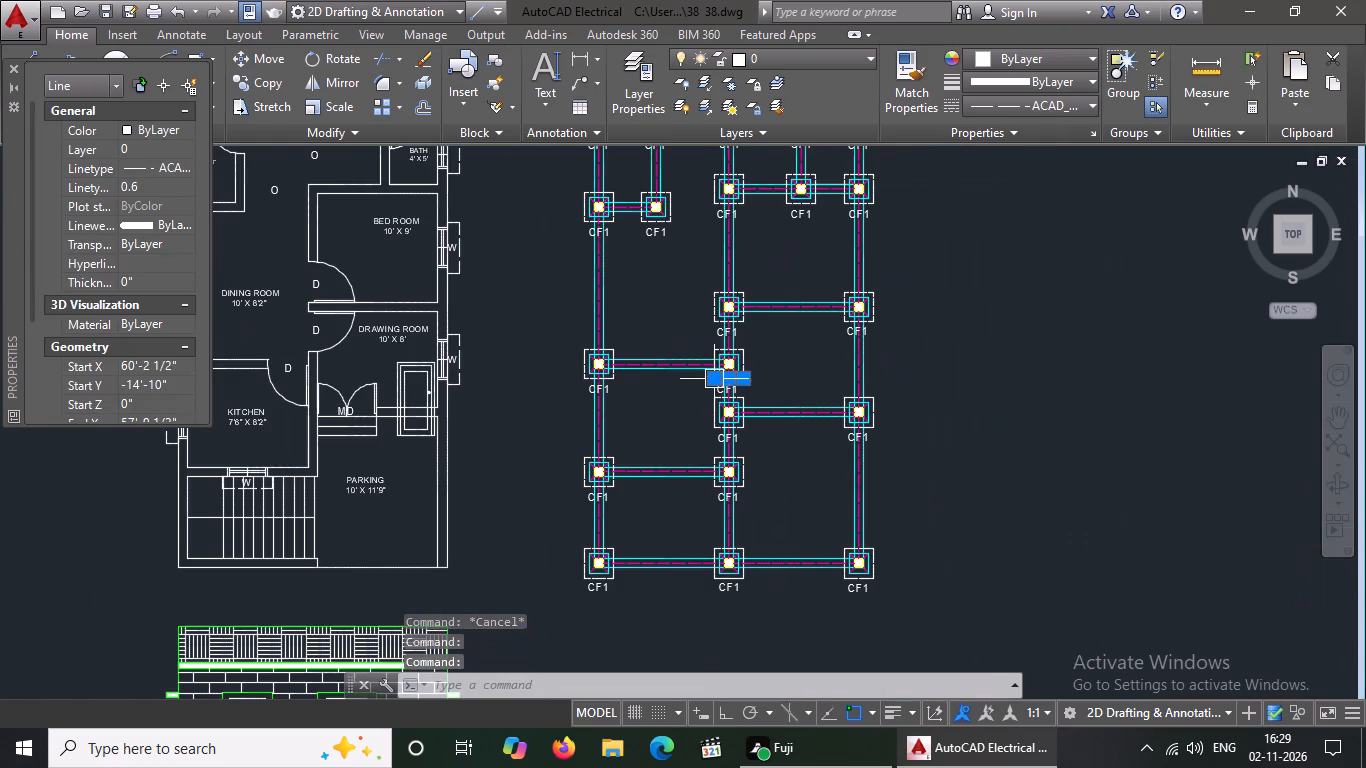
key(Escape)
Set the linetype scale of the top dashed outline line around the sixth row's left CF1 footing to 0.6.
scroll(749, 427, up, 4)
click(649, 252)
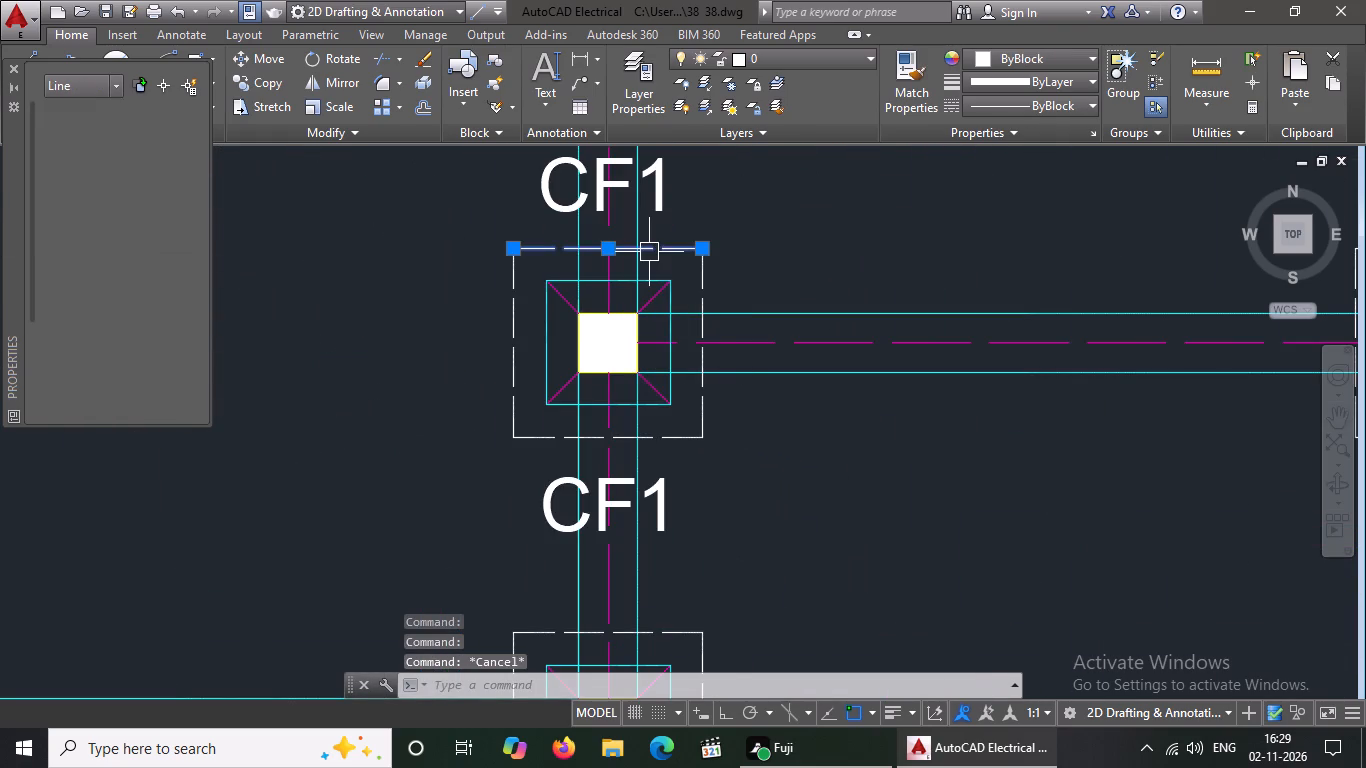
click(146, 182)
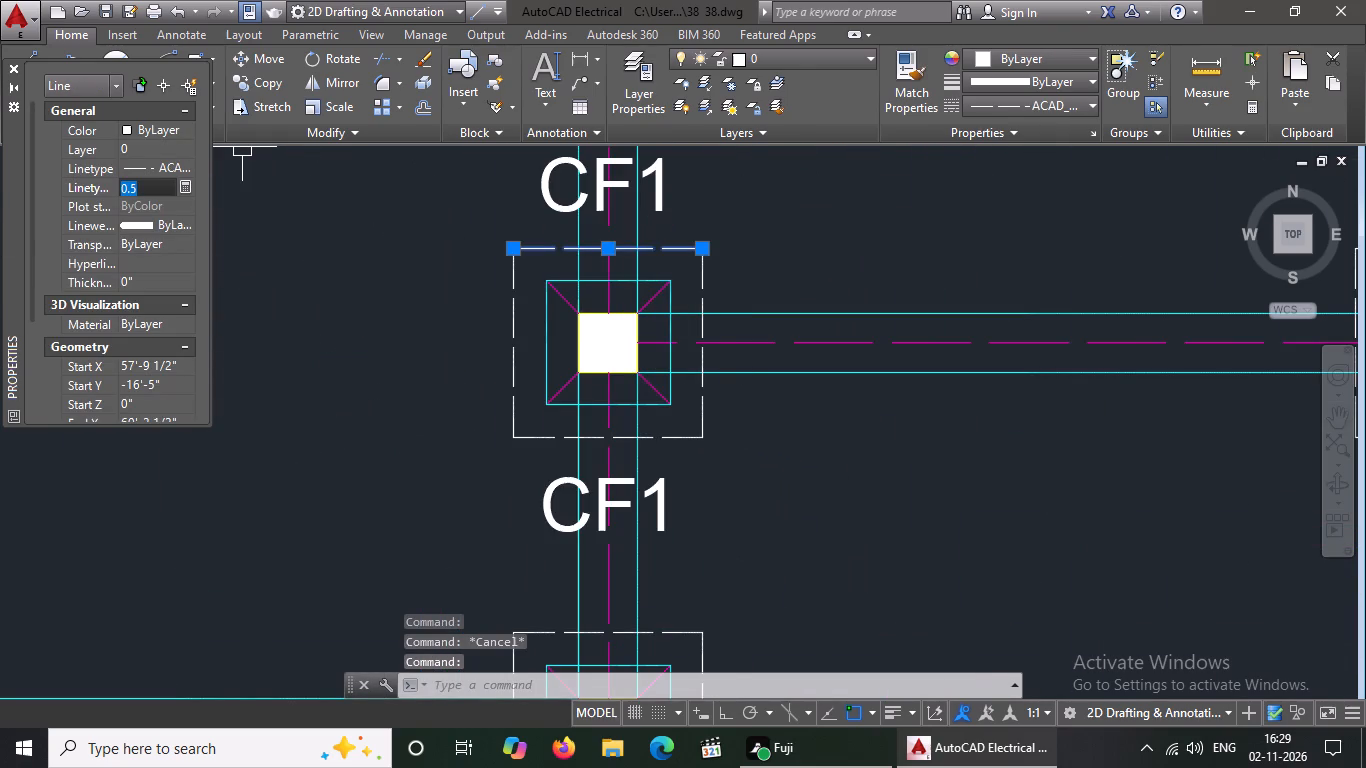
key(BackSpace)
key(BackSpace)
text(0.6)
key(Return)
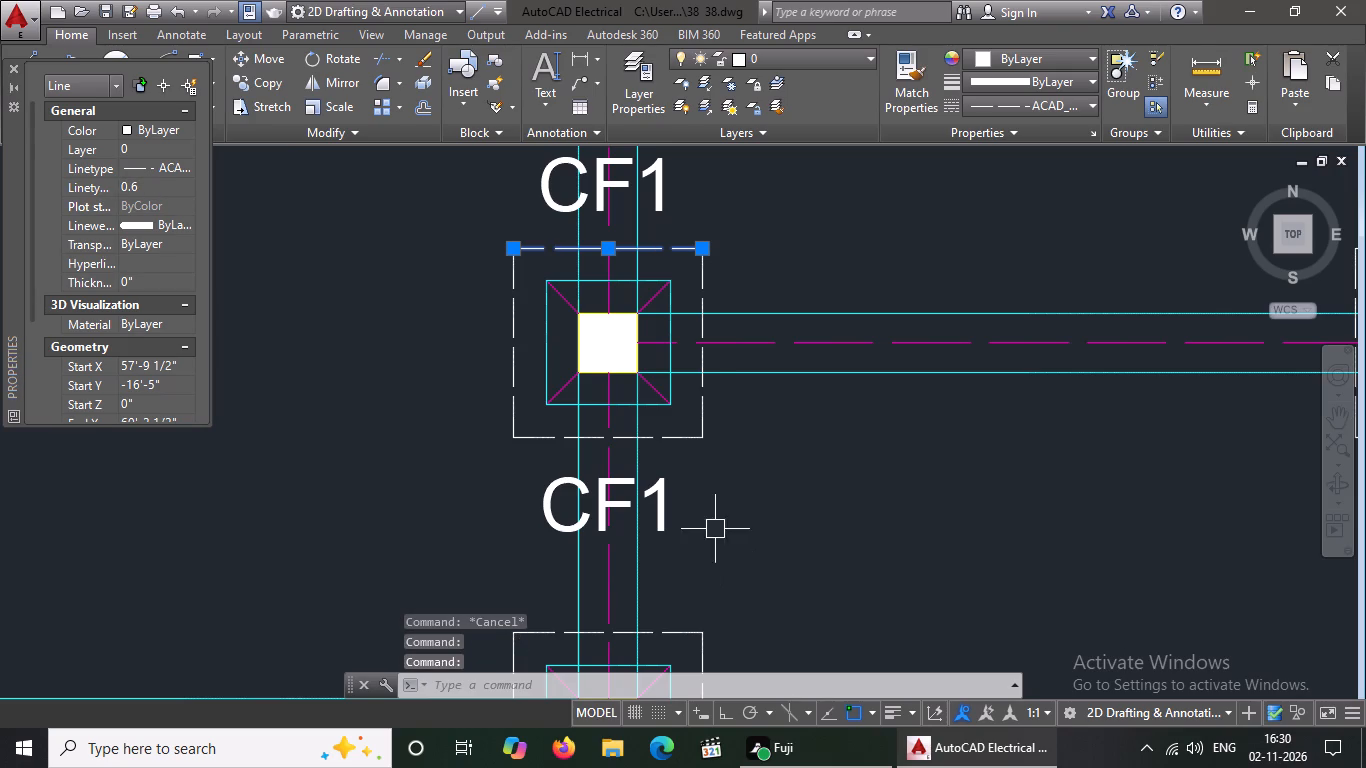
Set the linetype scale of the right dashed outline line around the sixth row's left CF1 footing to 0.6.
click(707, 411)
click(138, 184)
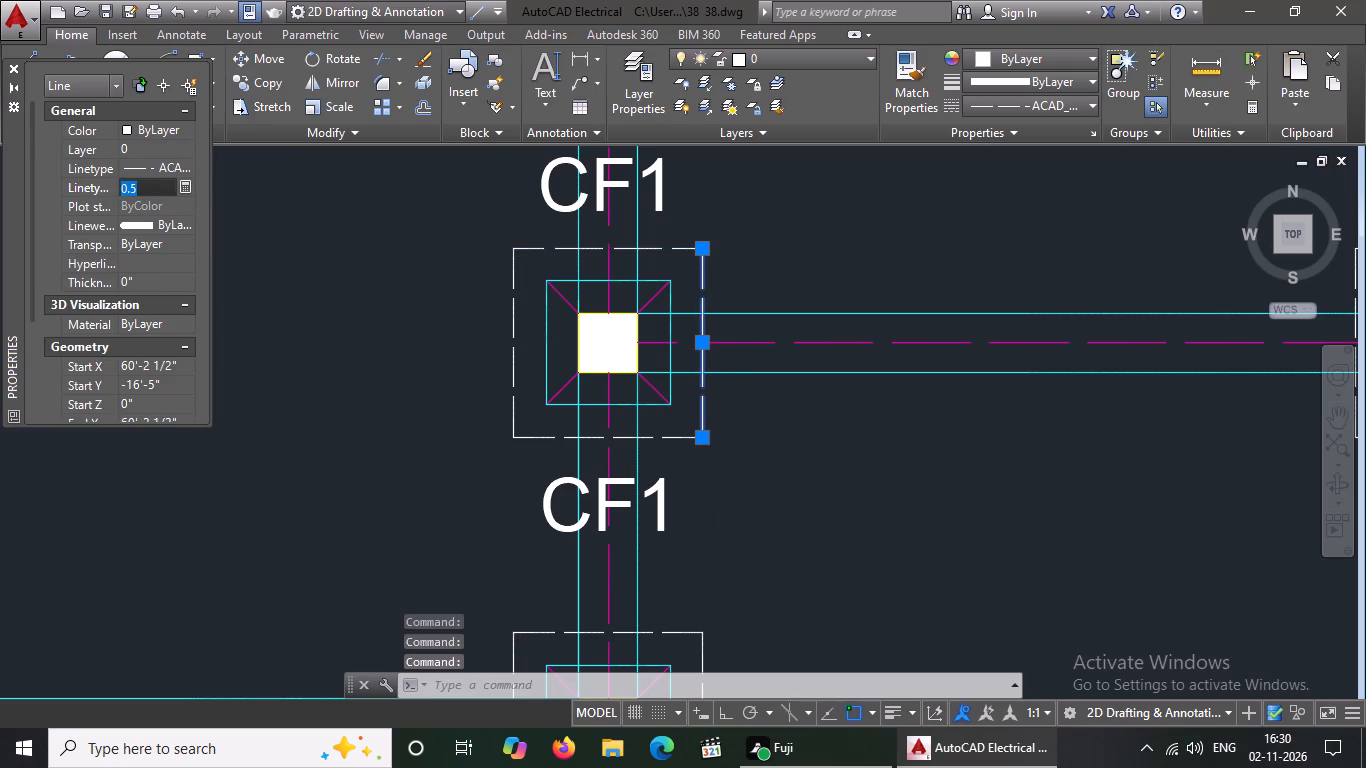
key(BackSpace)
key(BackSpace)
text(0.6)
key(Return)
key(Escape)
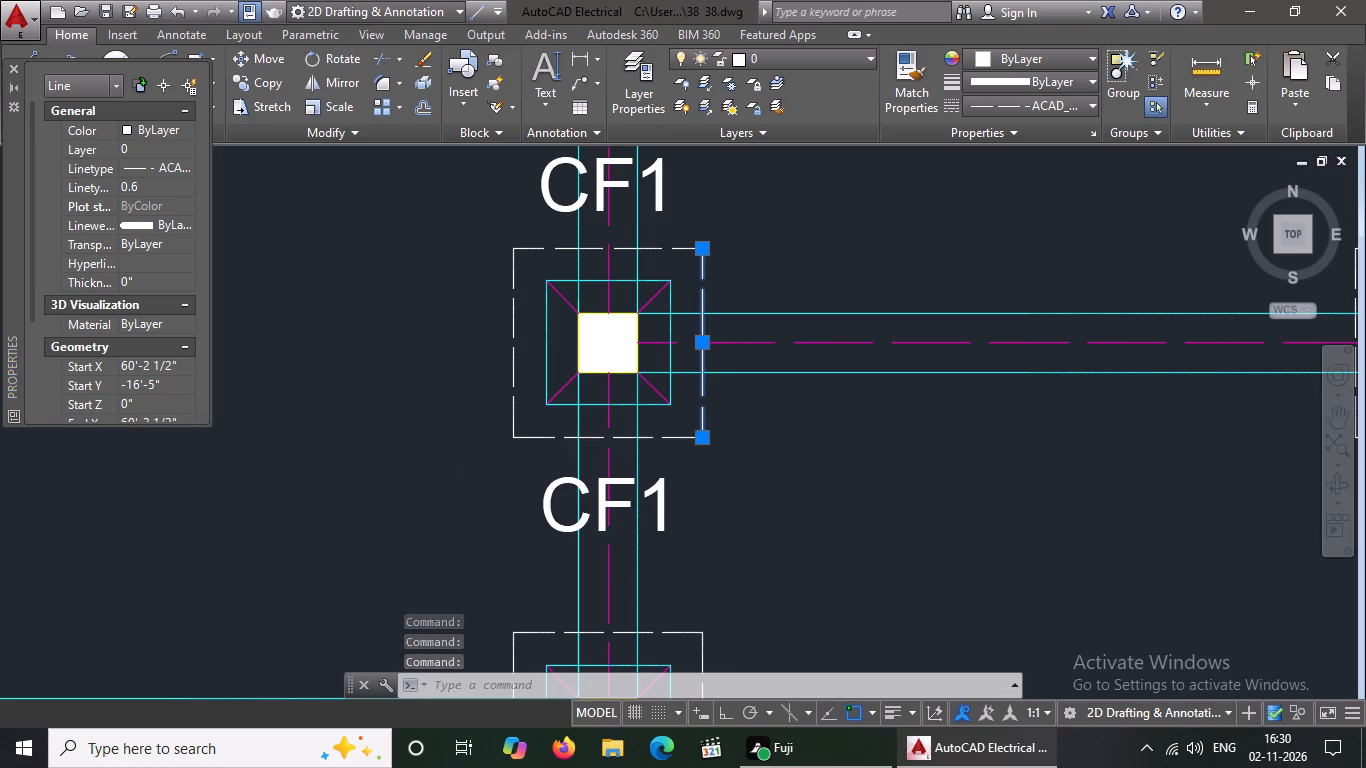
Set the linetype scale of the bottom dashed outline line around the sixth row's left CF1 footing to 0.6.
click(660, 431)
click(149, 188)
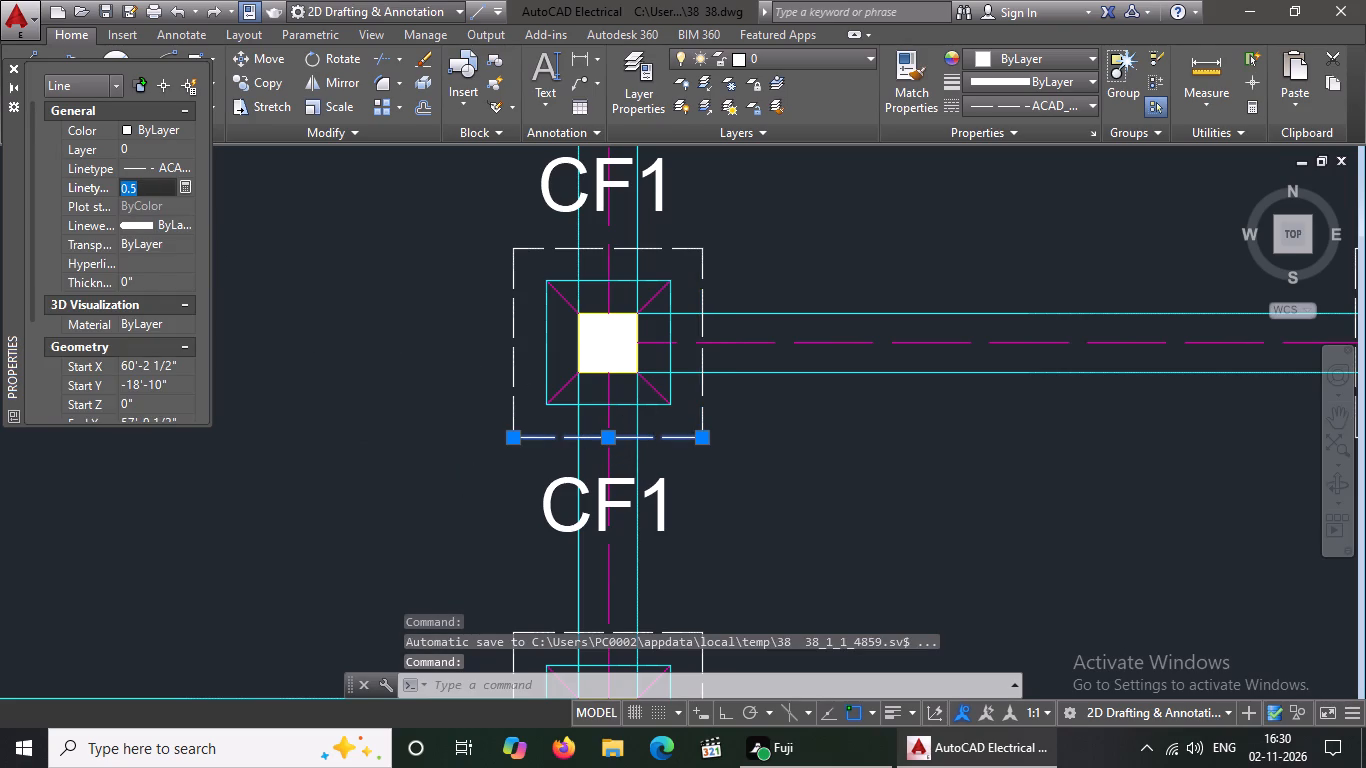
key(BackSpace)
key(BackSpace)
text(0.6)
key(Return)
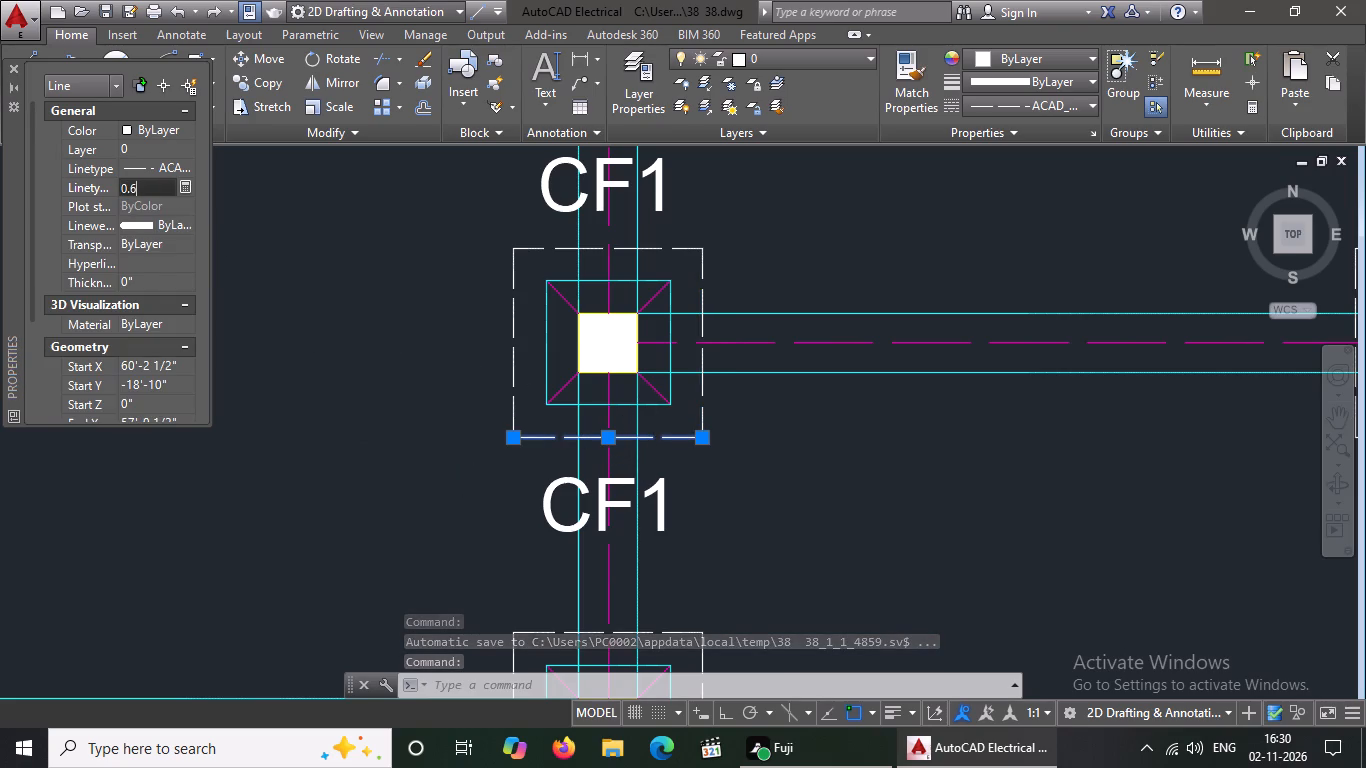
key(Escape)
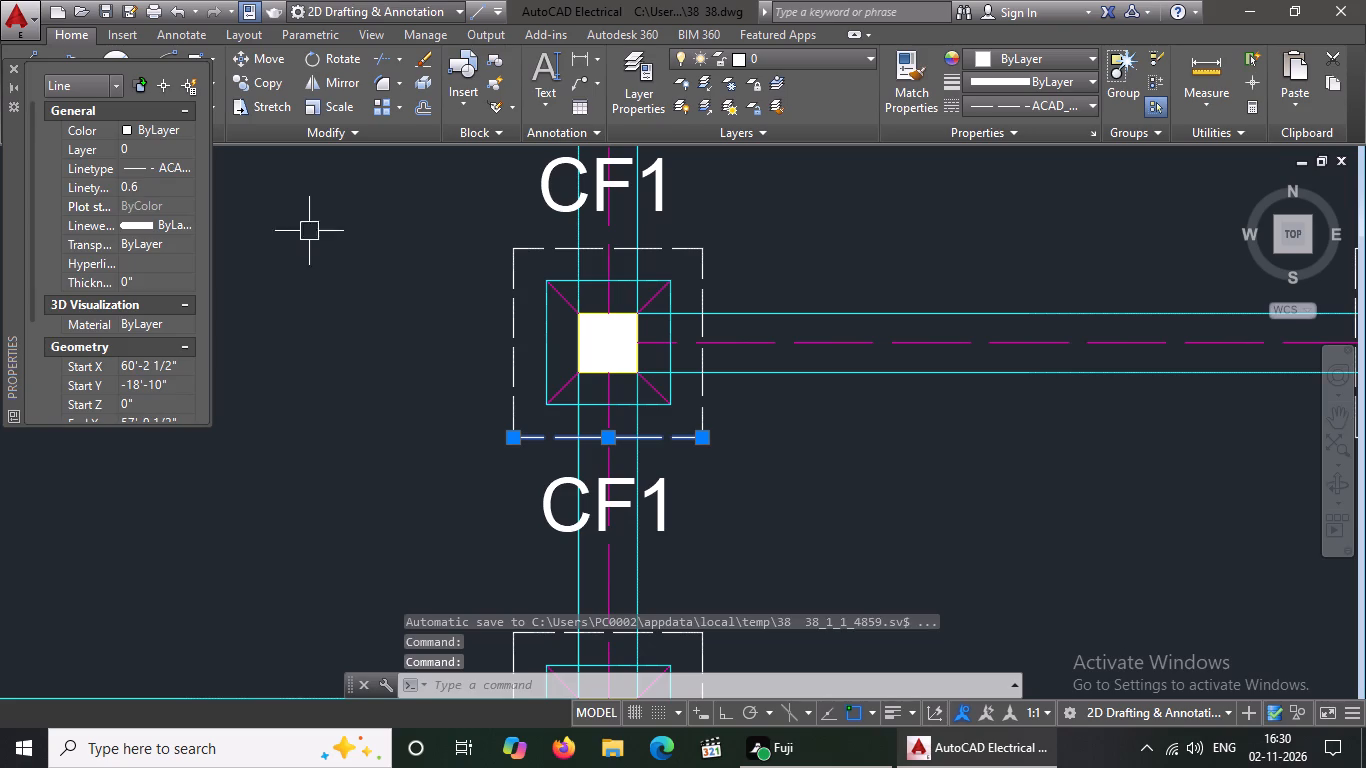
key(Escape)
Set the linetype scale of the left dashed outline line around the sixth row's left CF1 footing to 0.6.
click(527, 377)
click(500, 390)
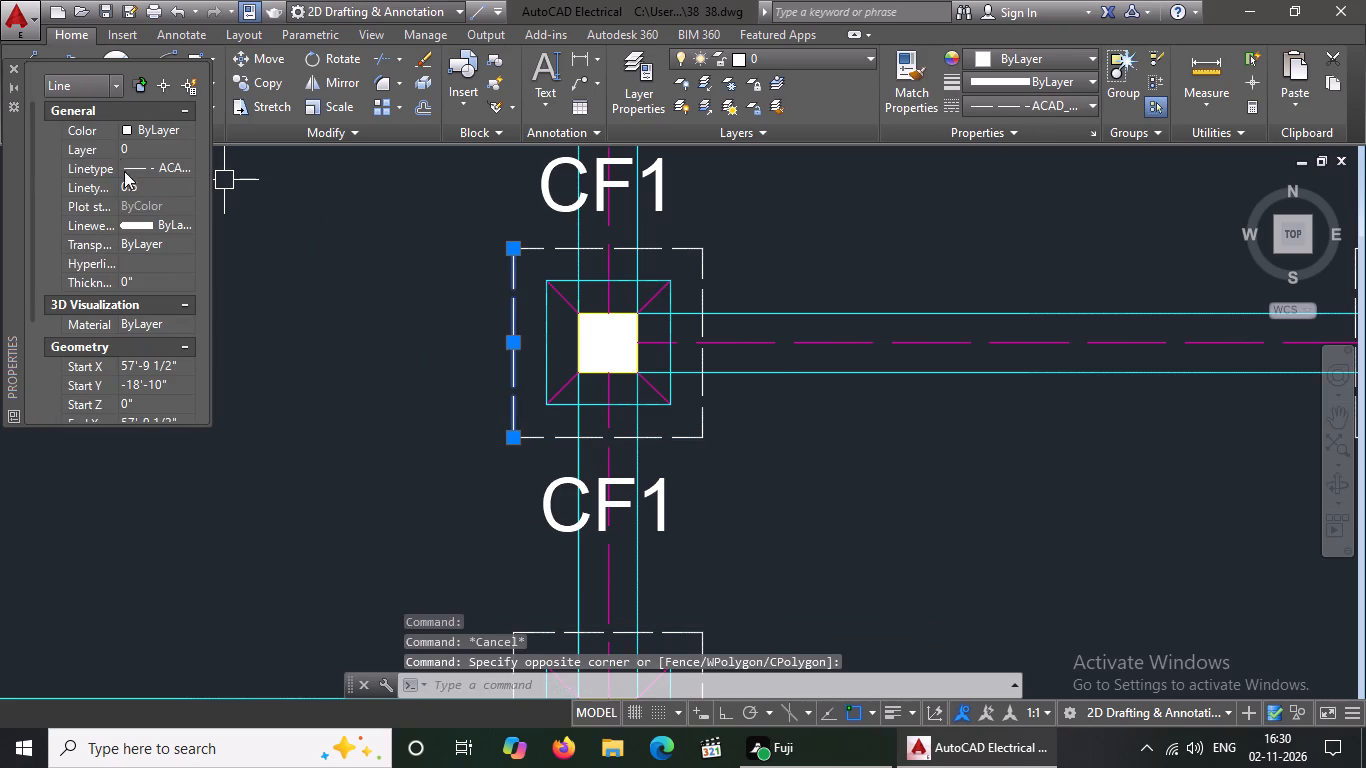
click(149, 193)
key(BackSpace)
key(BackSpace)
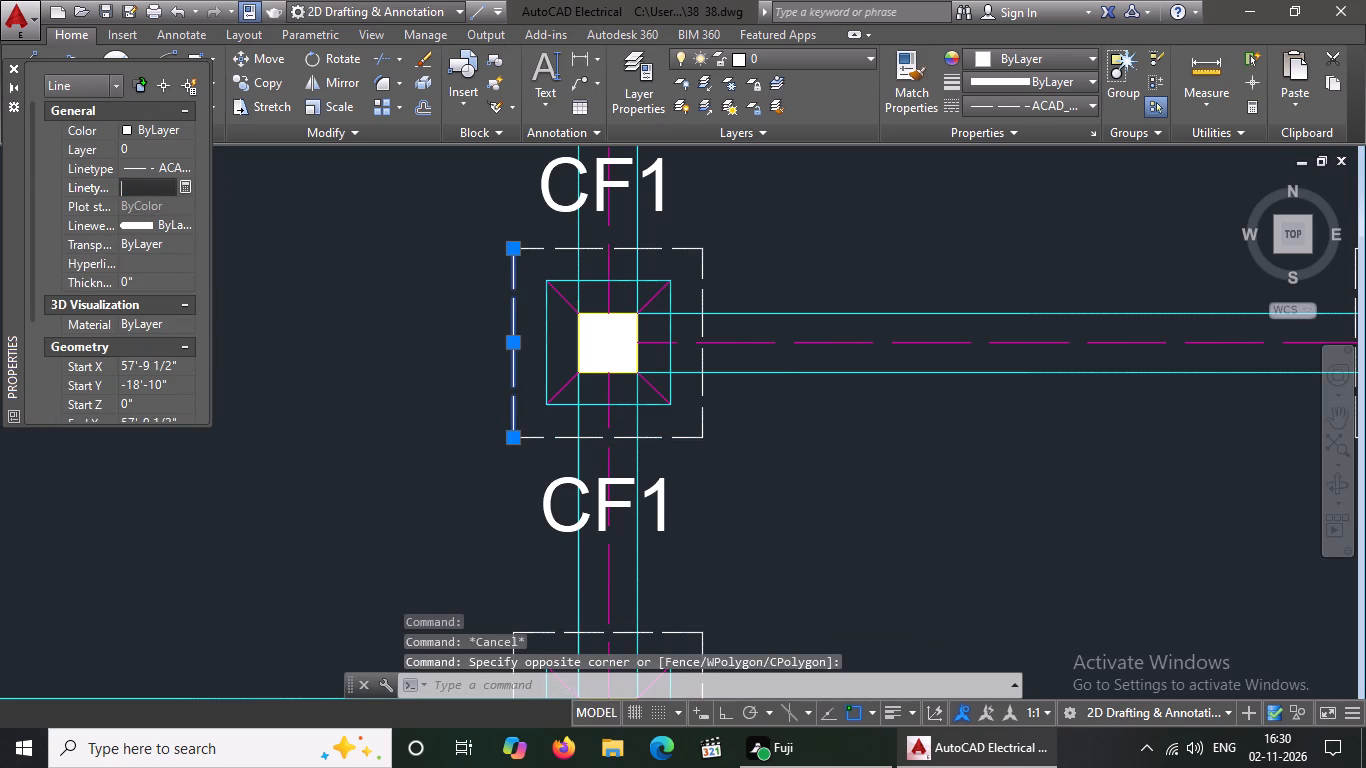
text(0.6)
key(Return)
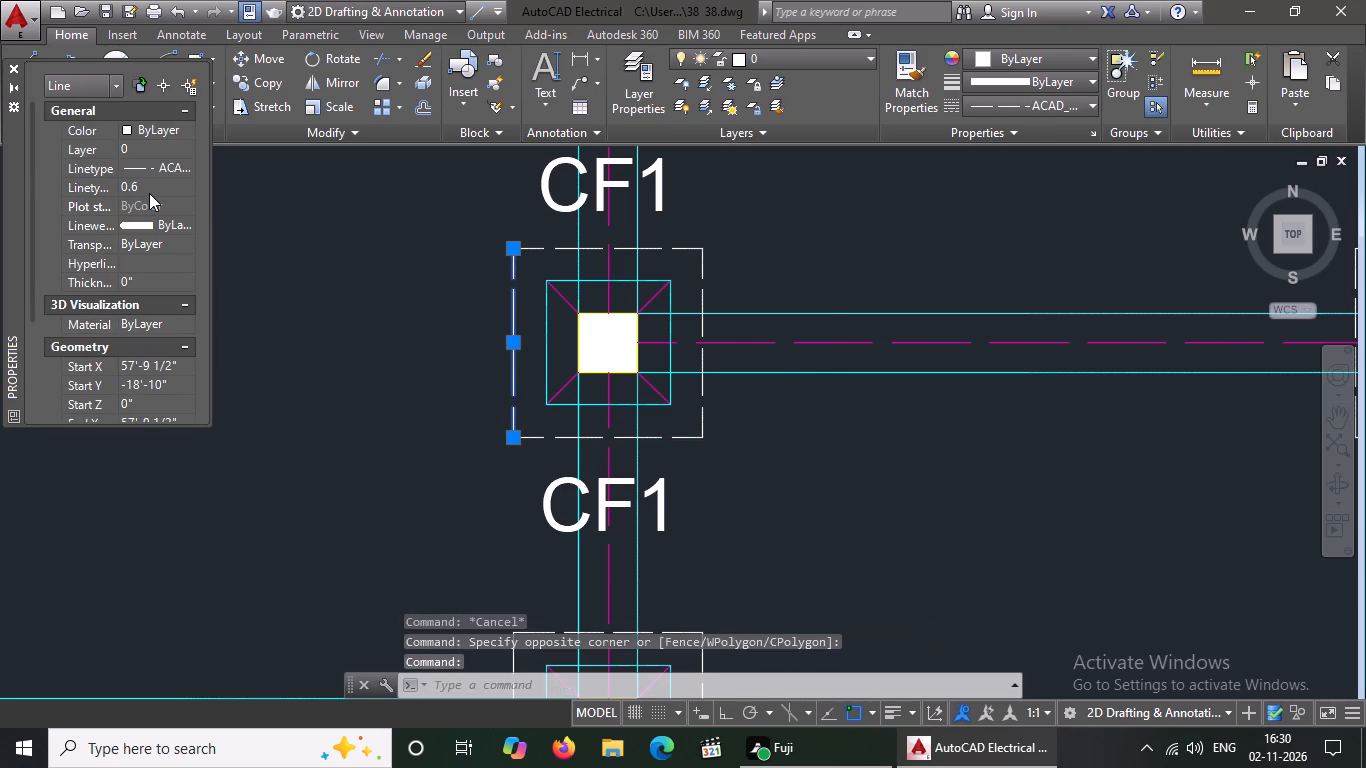
key(Escape)
Check the linetype scale of the four dashed outline lines around the sixth row's left CF1 footing.
click(675, 444)
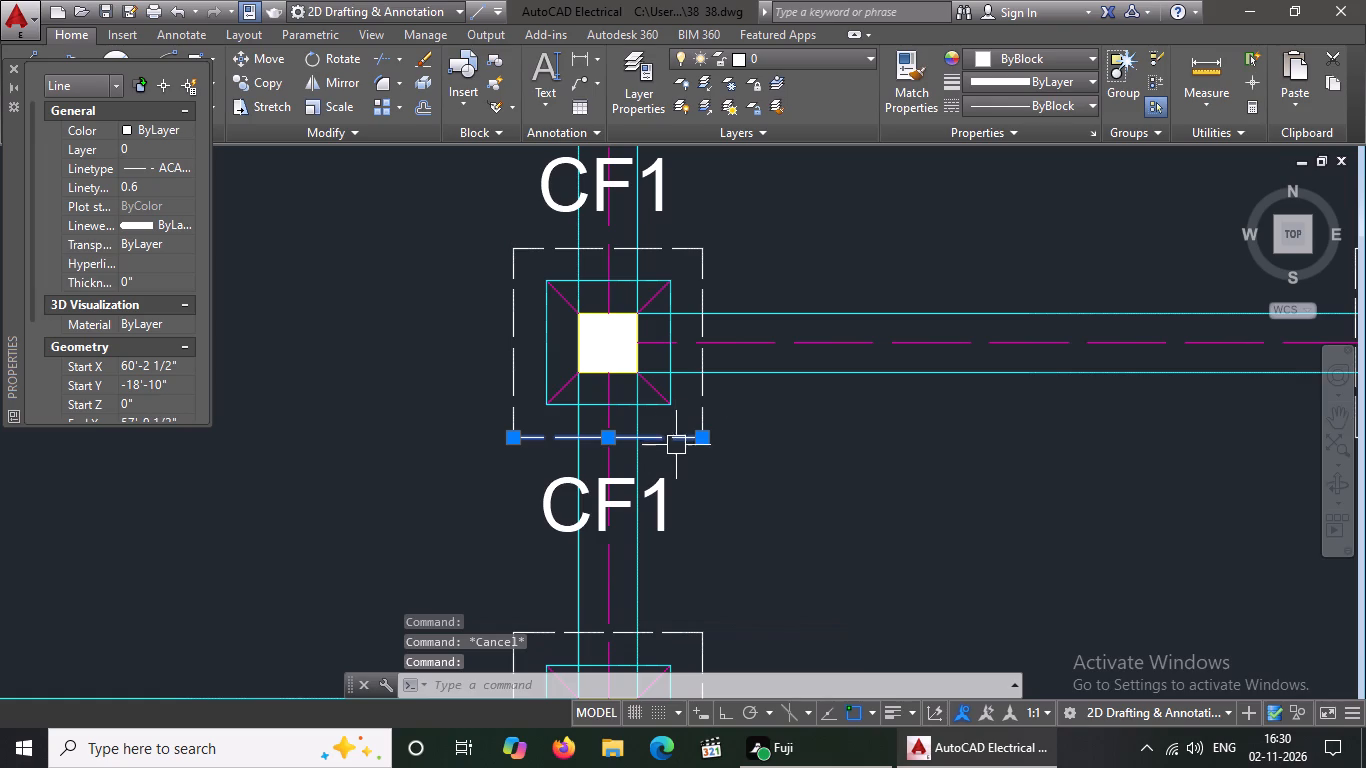
click(702, 401)
click(669, 251)
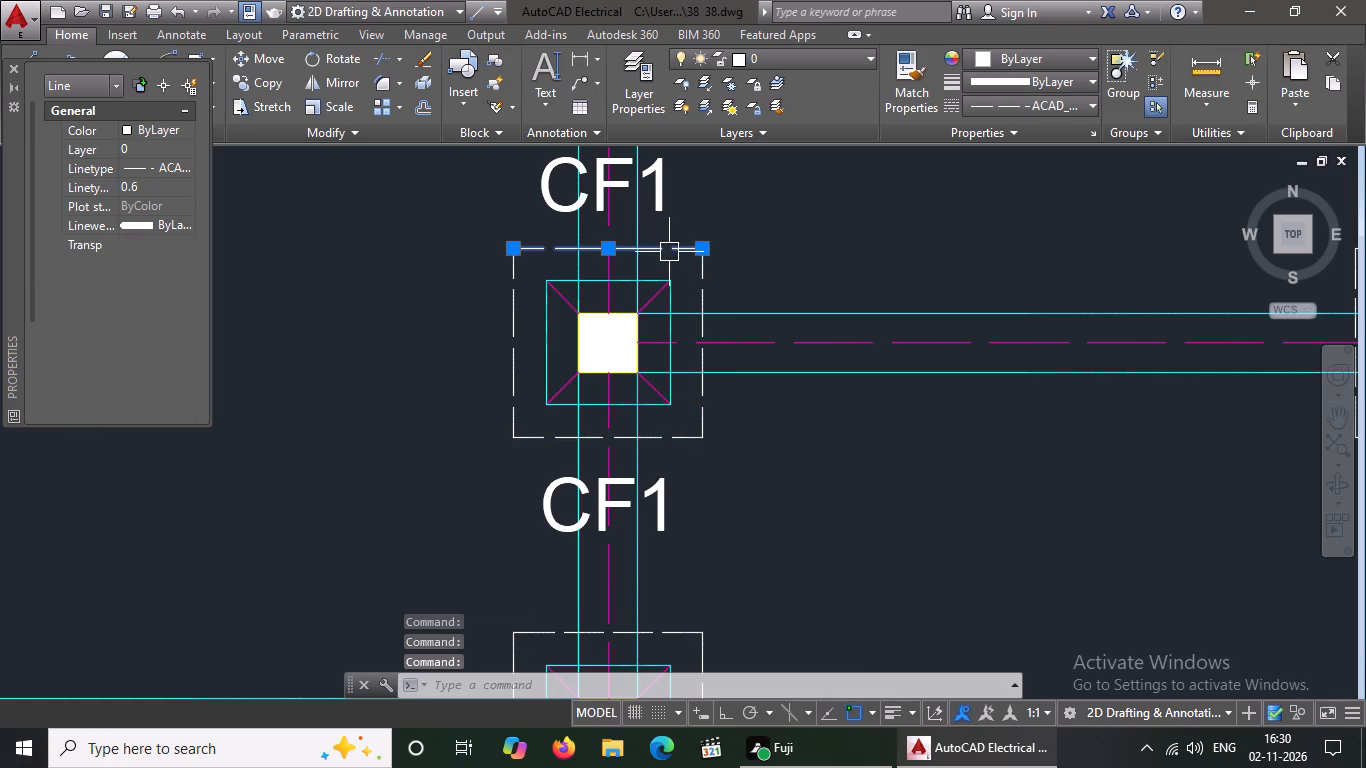
click(510, 352)
key(Escape)
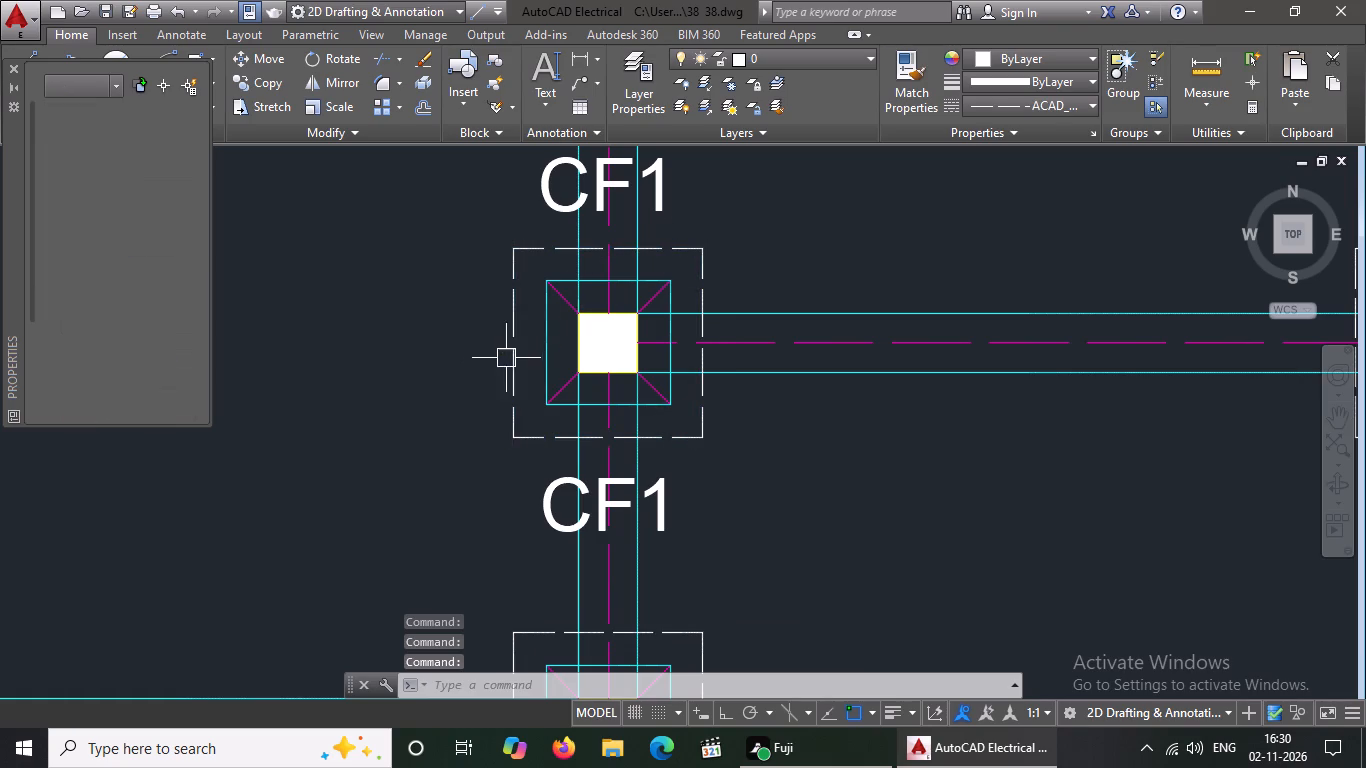
Set the linetype scale of the left dashed outline line around the sixth row's right CF1 footing to 0.6.
scroll(369, 551, down, 3)
scroll(590, 511, up, 3)
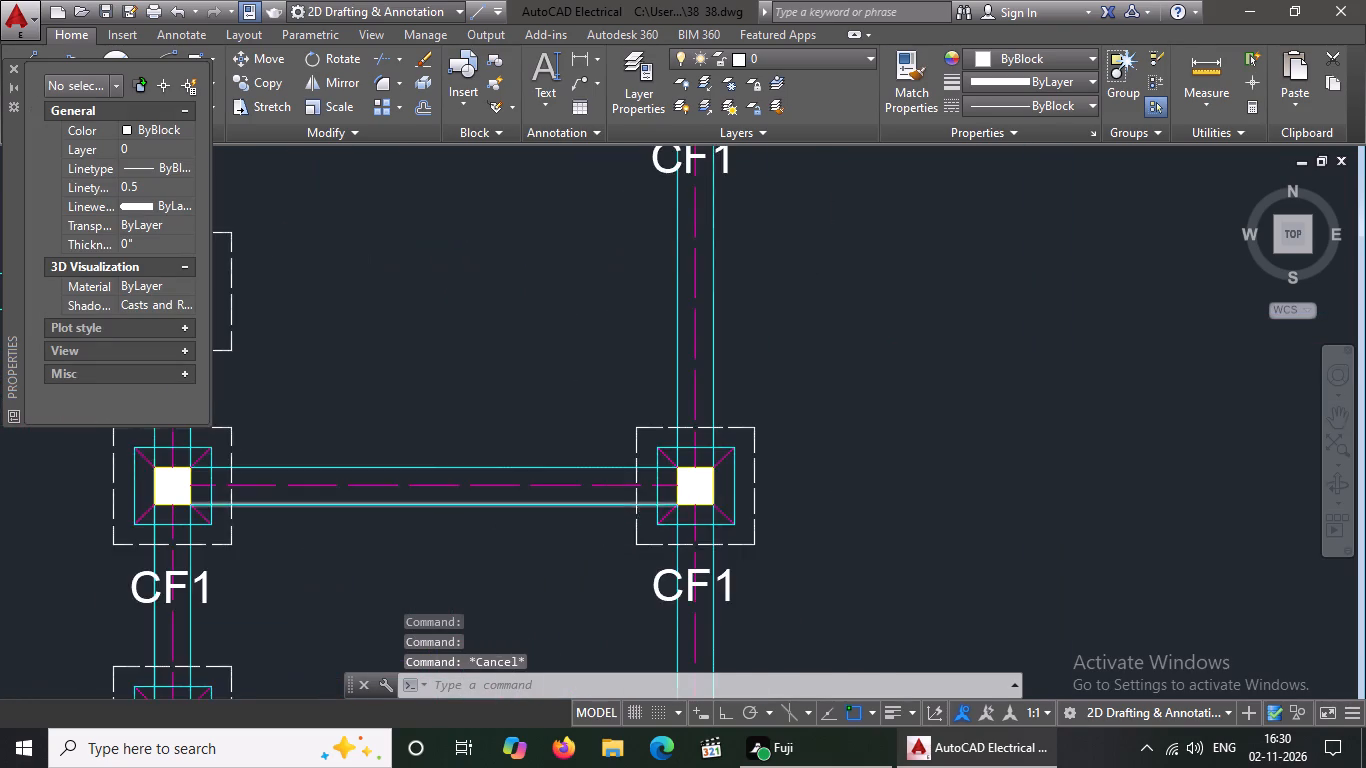
scroll(625, 505, up, 1)
click(648, 552)
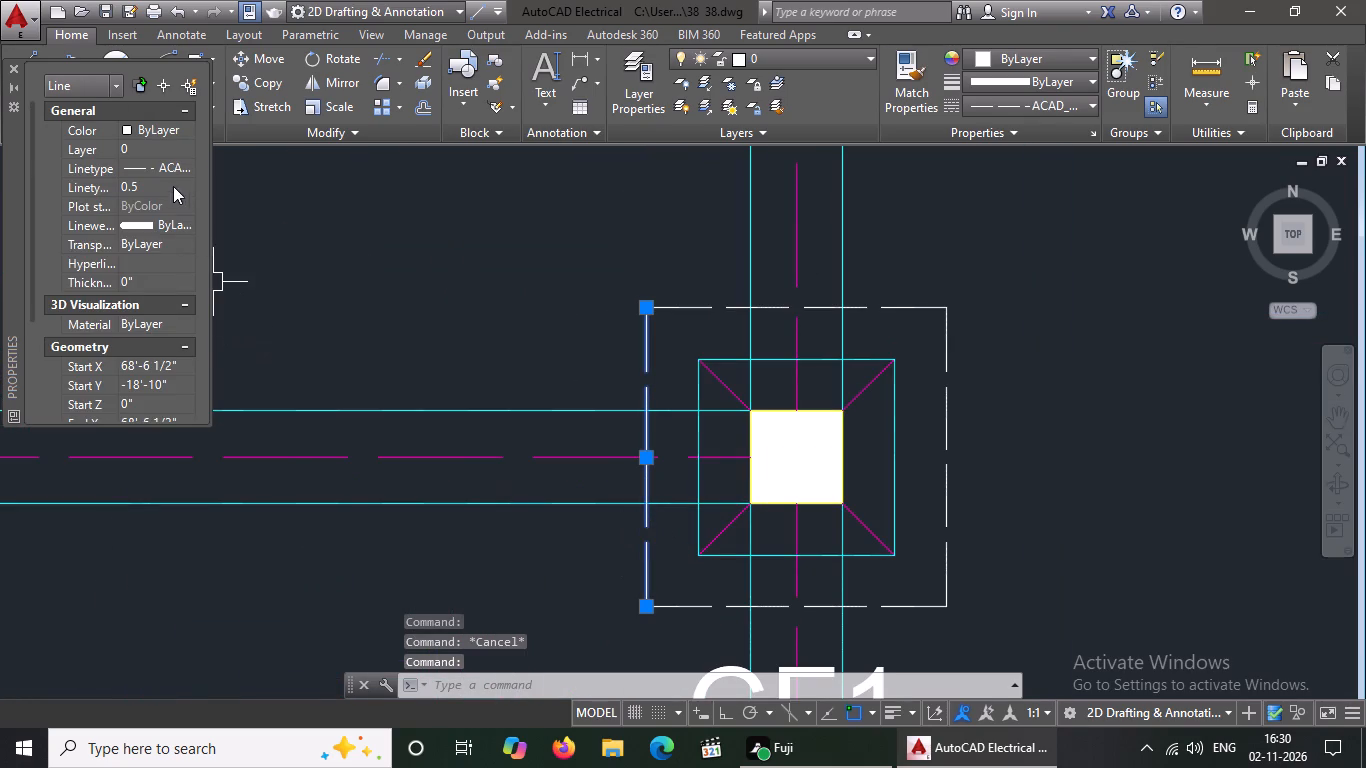
click(173, 186)
key(BackSpace)
key(BackSpace)
text(0.6)
key(Return)
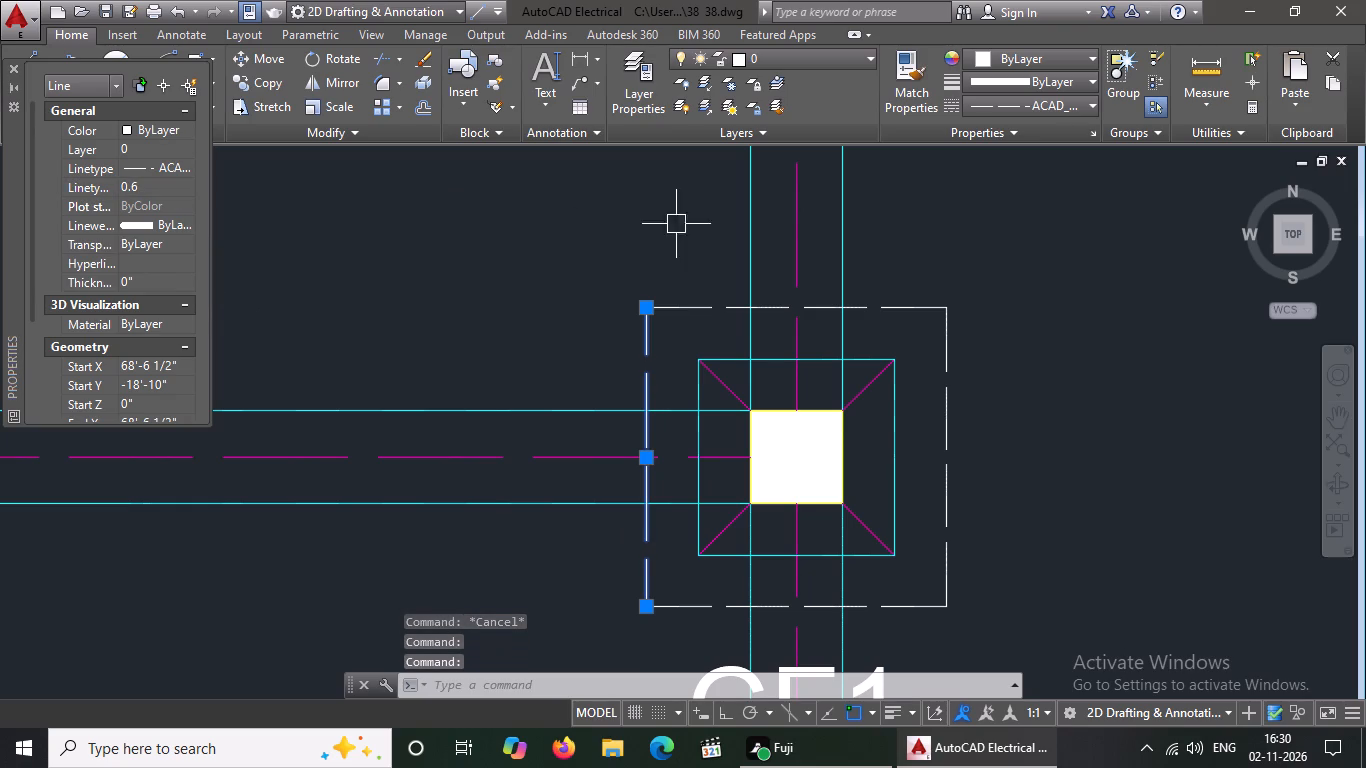
key(Escape)
Set the linetype scale of the top dashed outline line around the sixth row's right CF1 footing to 0.6.
click(868, 300)
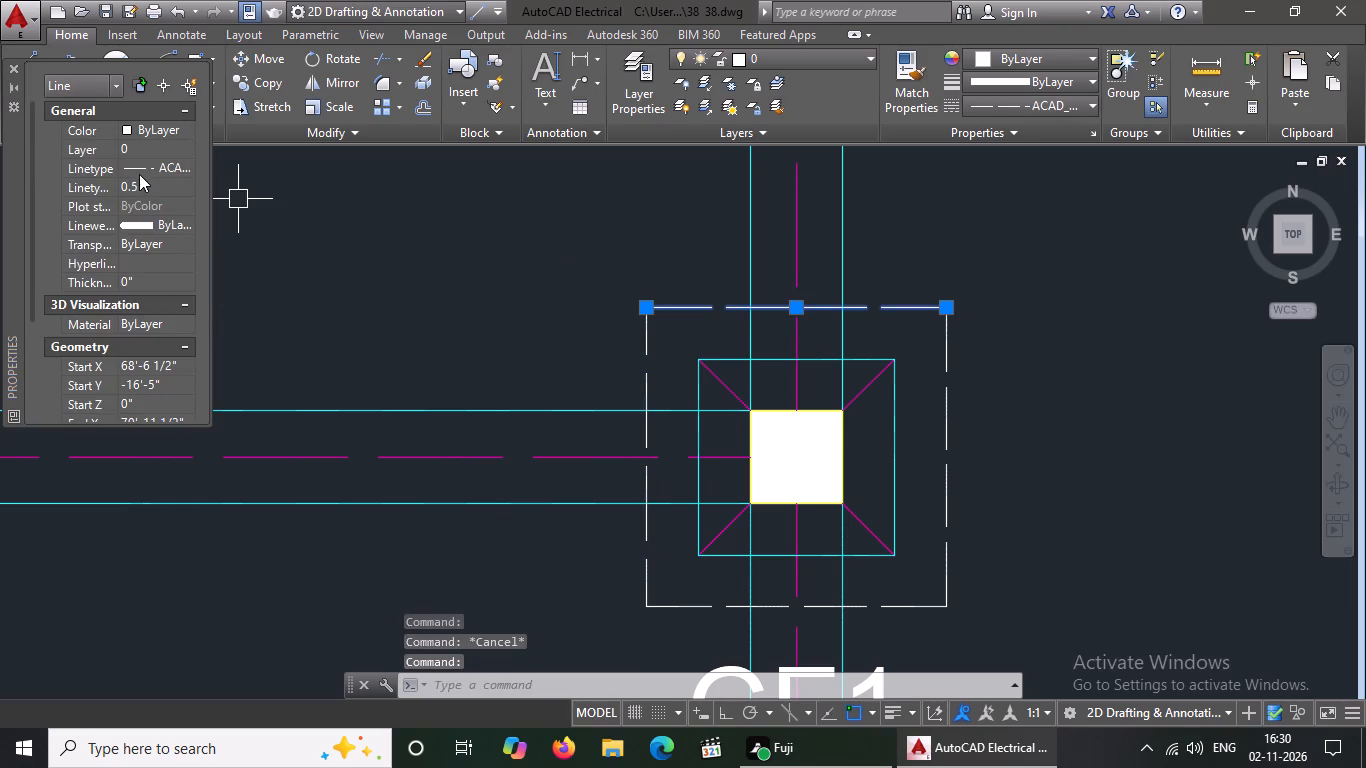
click(141, 183)
key(BackSpace)
key(BackSpace)
text(0.6)
key(Return)
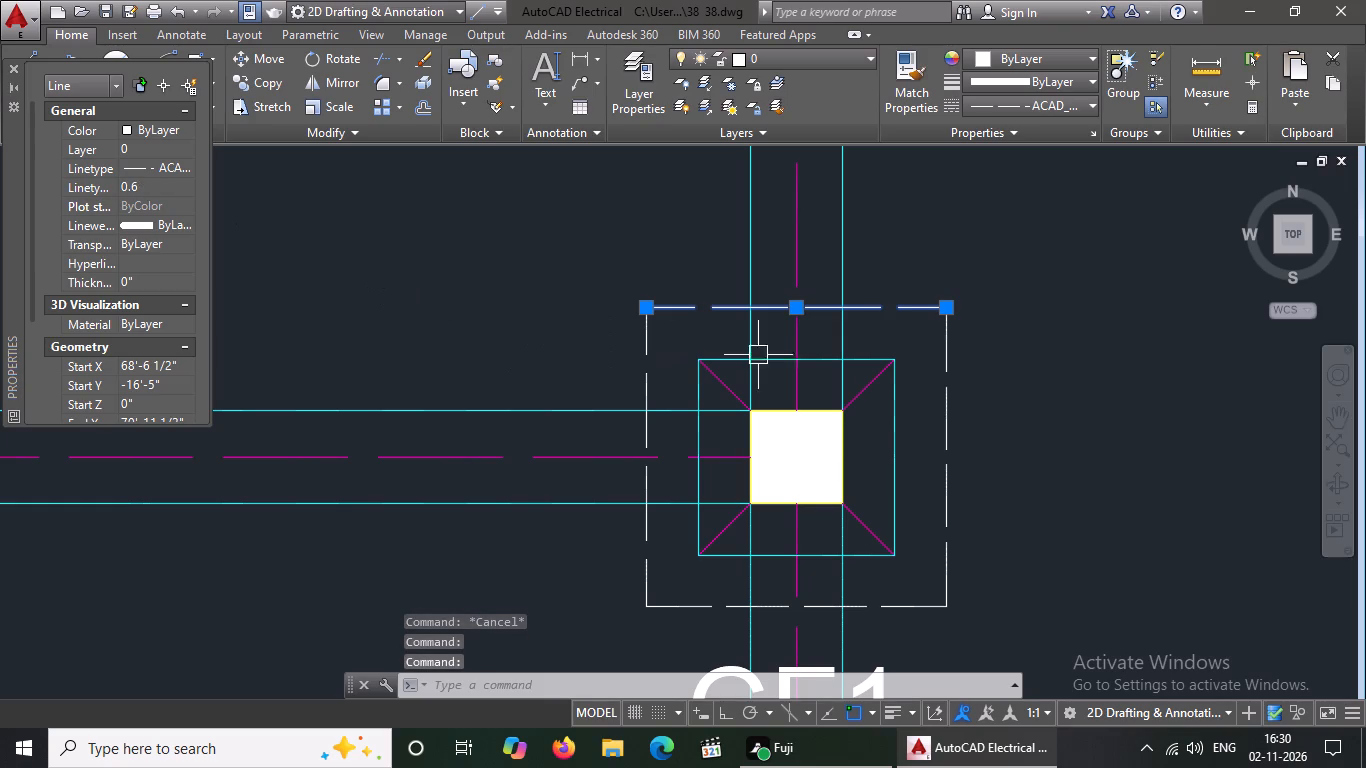
key(Escape)
Set the linetype scale of the right dashed outline line around the sixth row's right CF1 footing to 0.6.
click(945, 374)
click(138, 182)
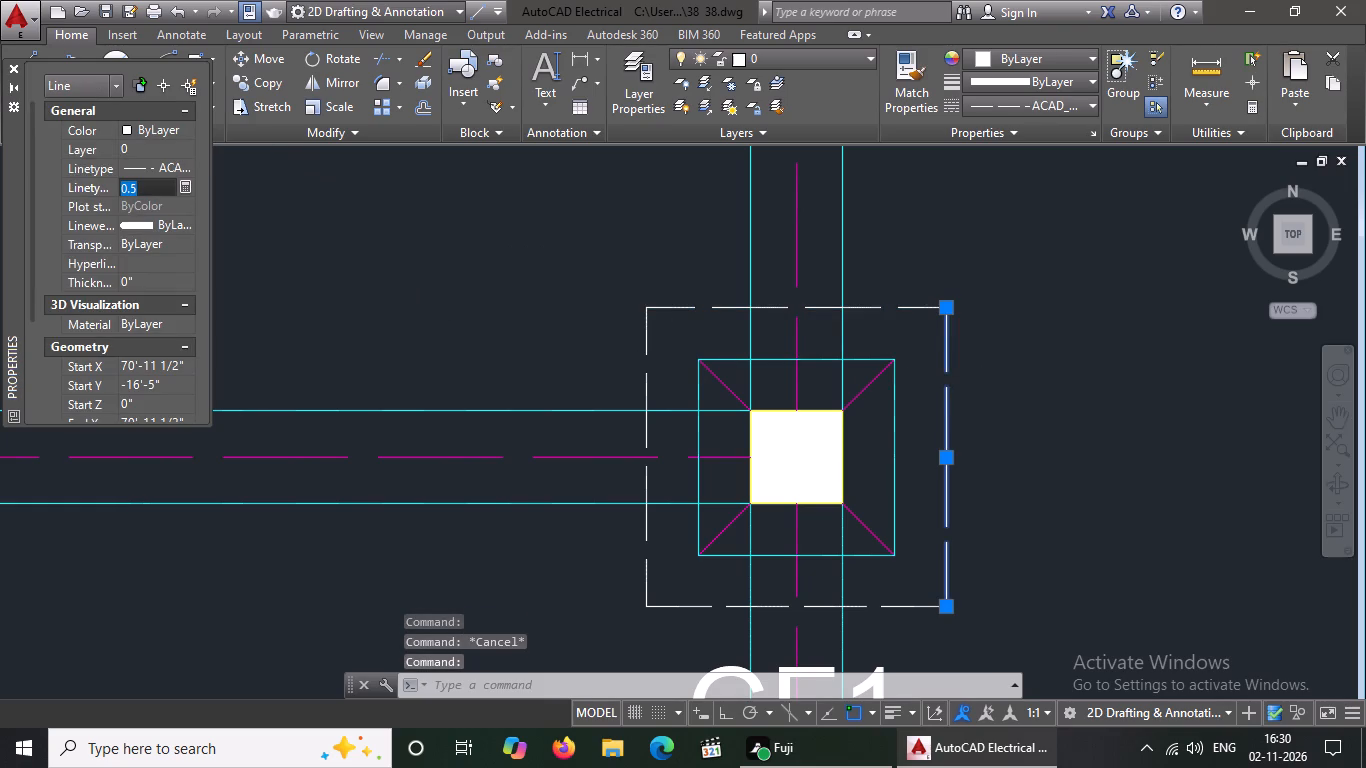
key(BackSpace)
key(BackSpace)
text(0.6)
key(Return)
key(Escape)
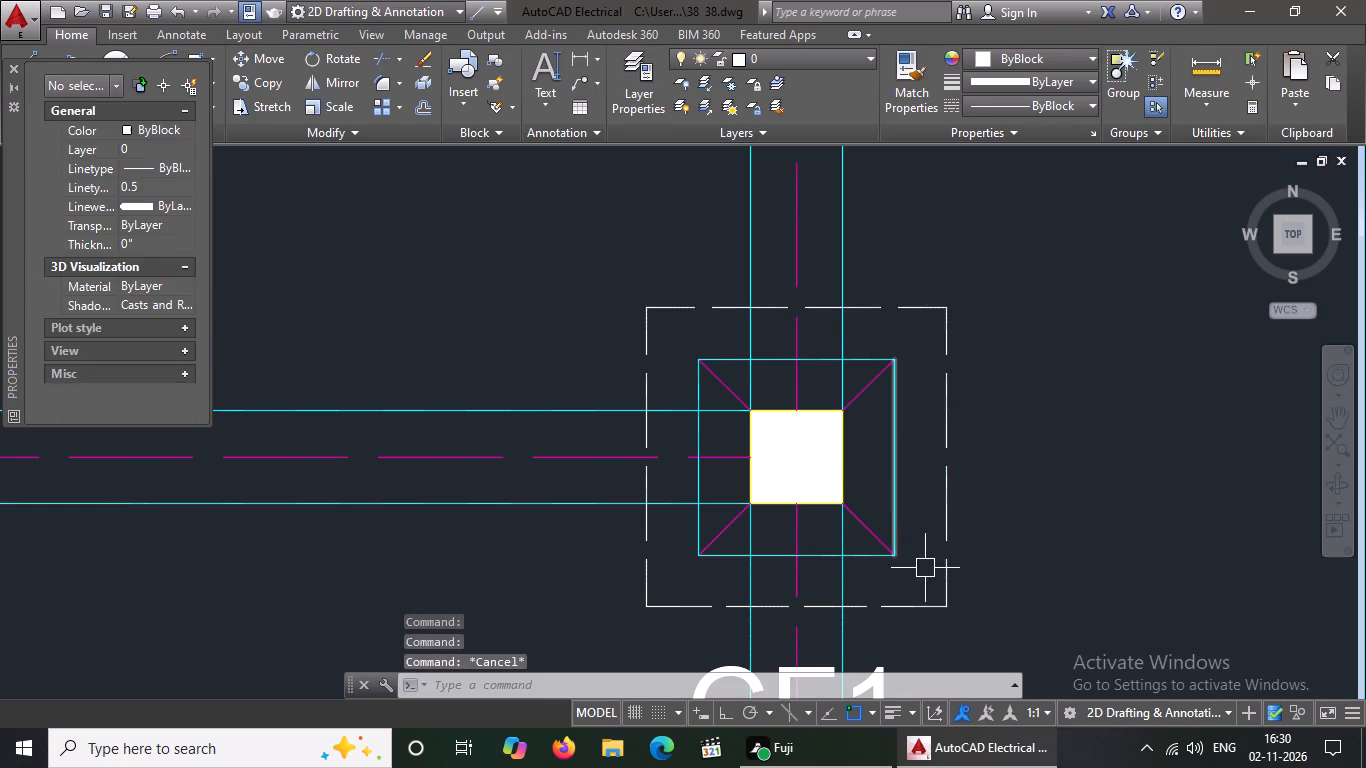
Set the linetype scale of the bottom dashed outline line around the sixth row's right CF1 footing to 0.6.
click(896, 600)
click(138, 186)
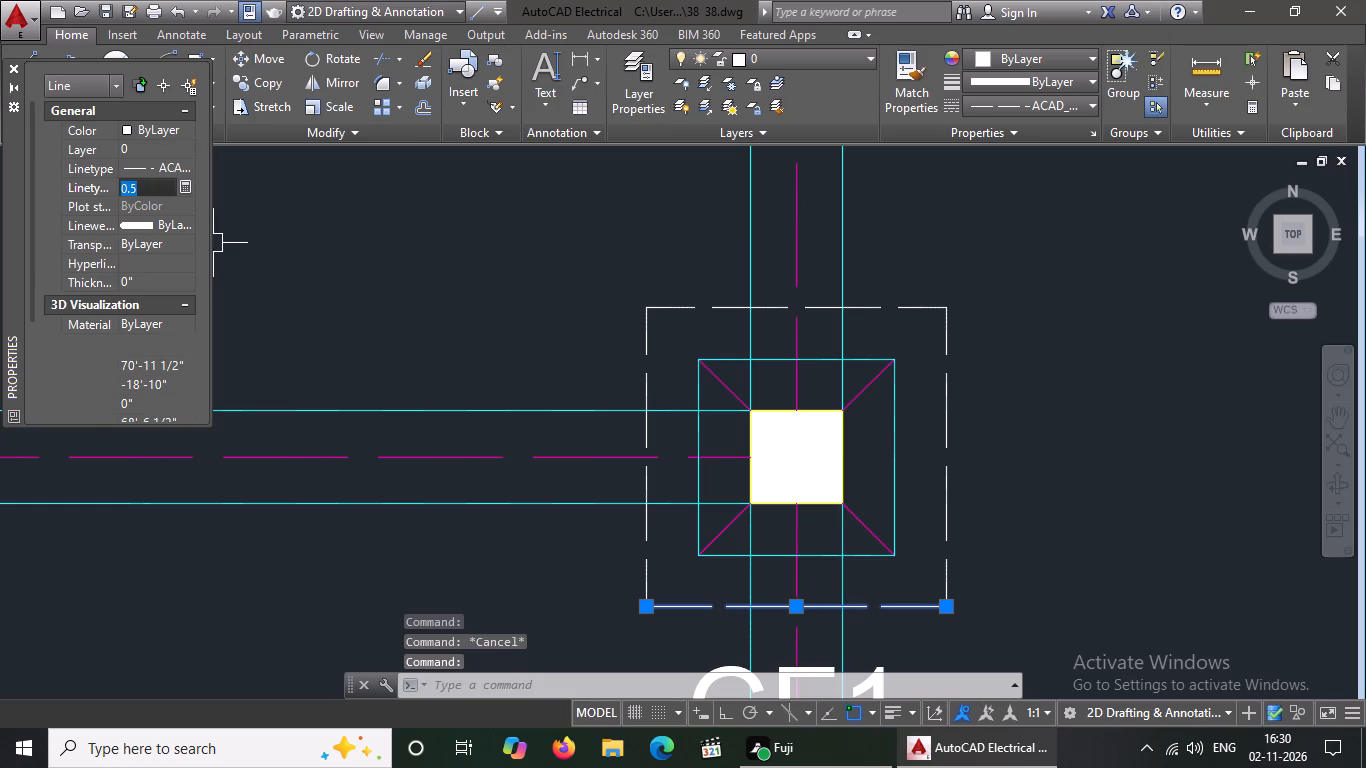
key(BackSpace)
key(BackSpace)
text(0.6)
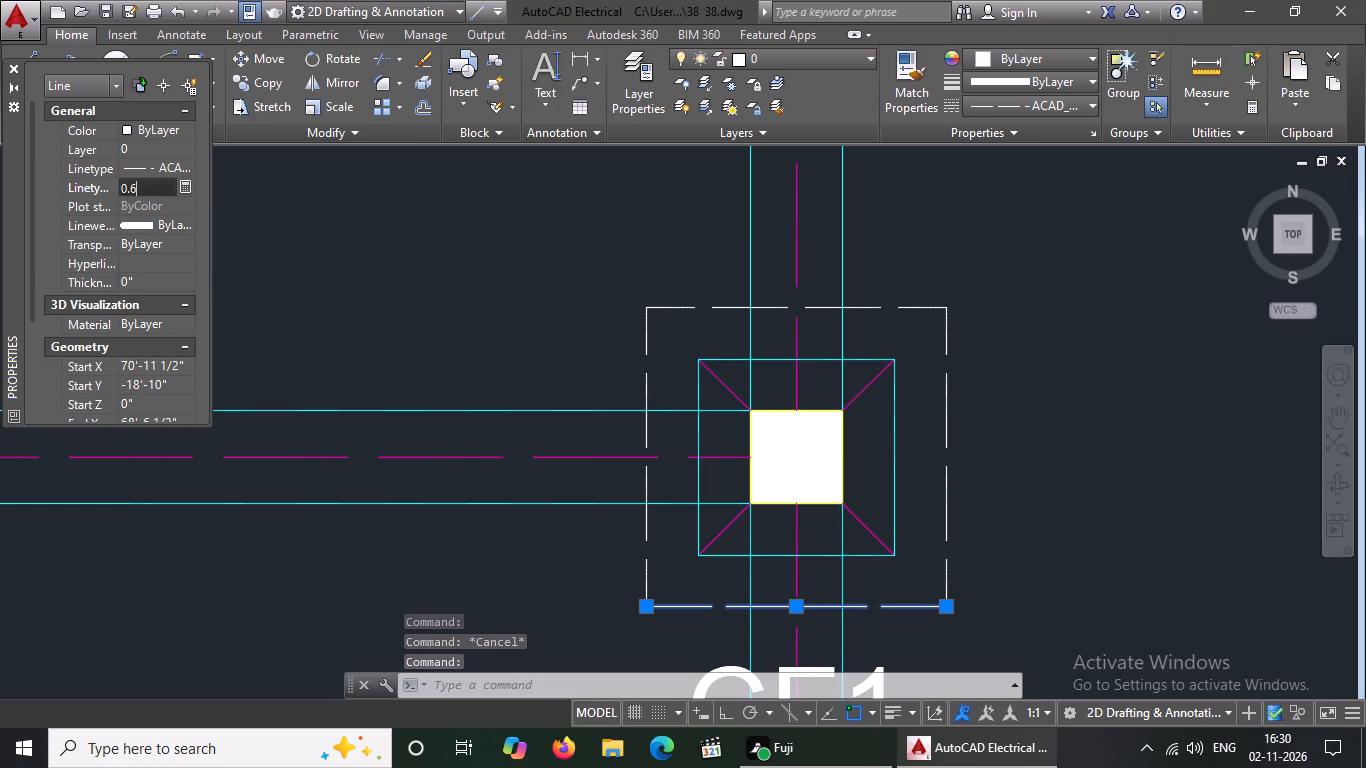
key(Return)
scroll(476, 222, down, 2)
key(Escape)
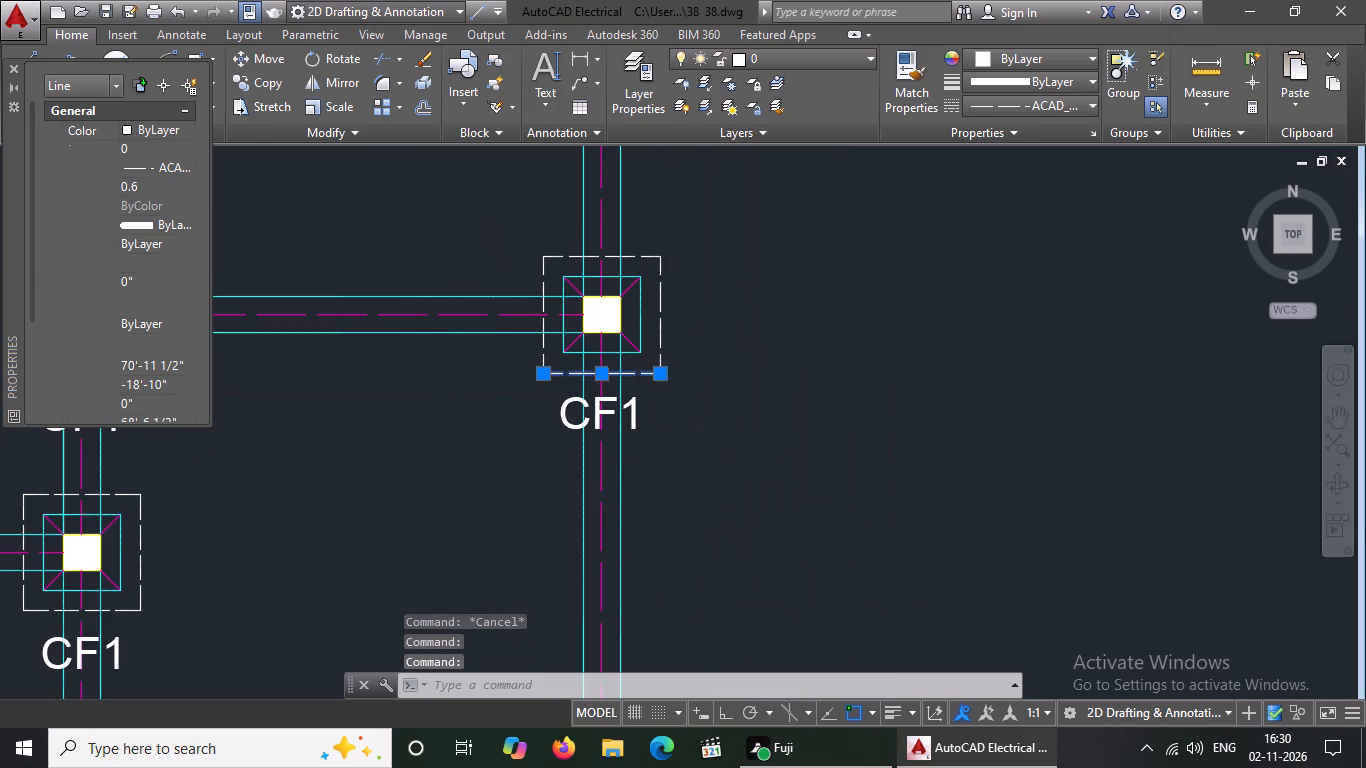
Check the linetype scale of the bottom, left and right dashed outline lines around the sixth row's right CF1 footing.
scroll(559, 396, up, 2)
click(555, 336)
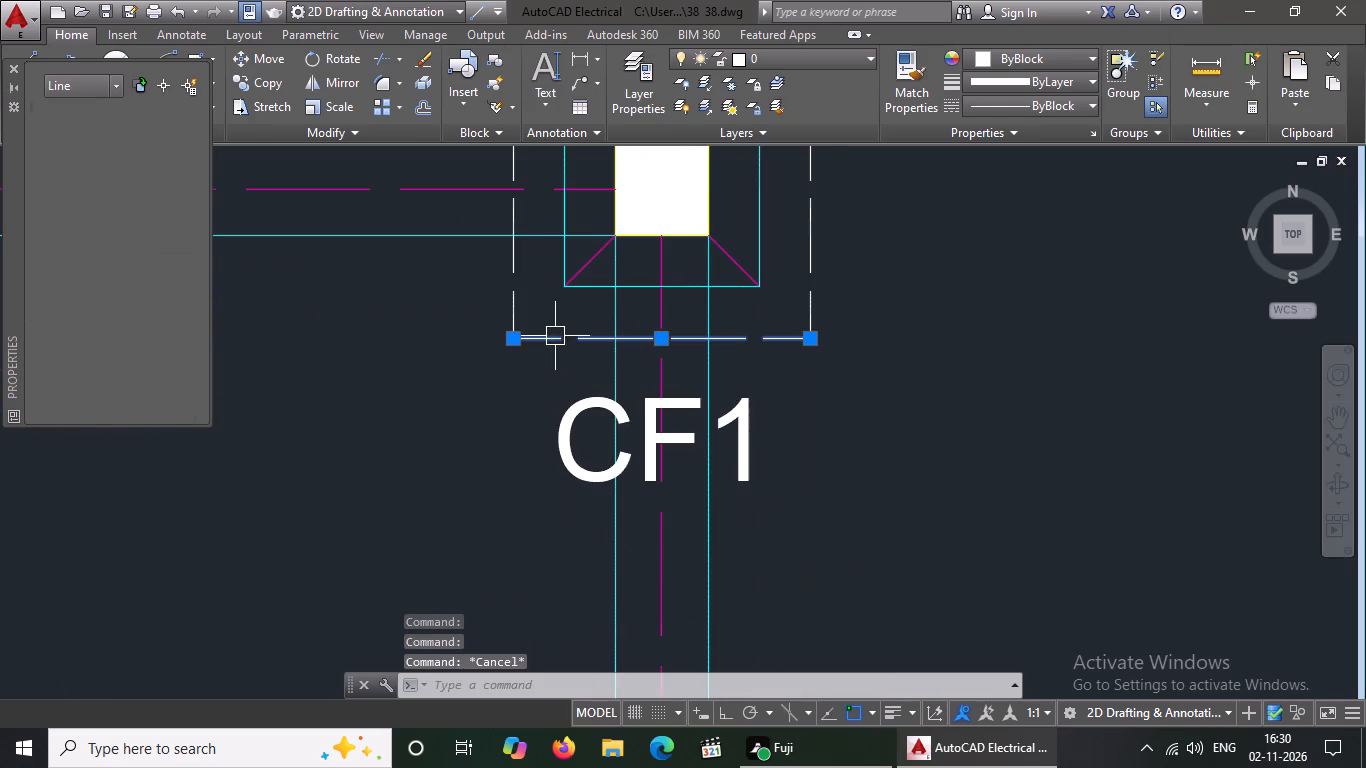
click(516, 308)
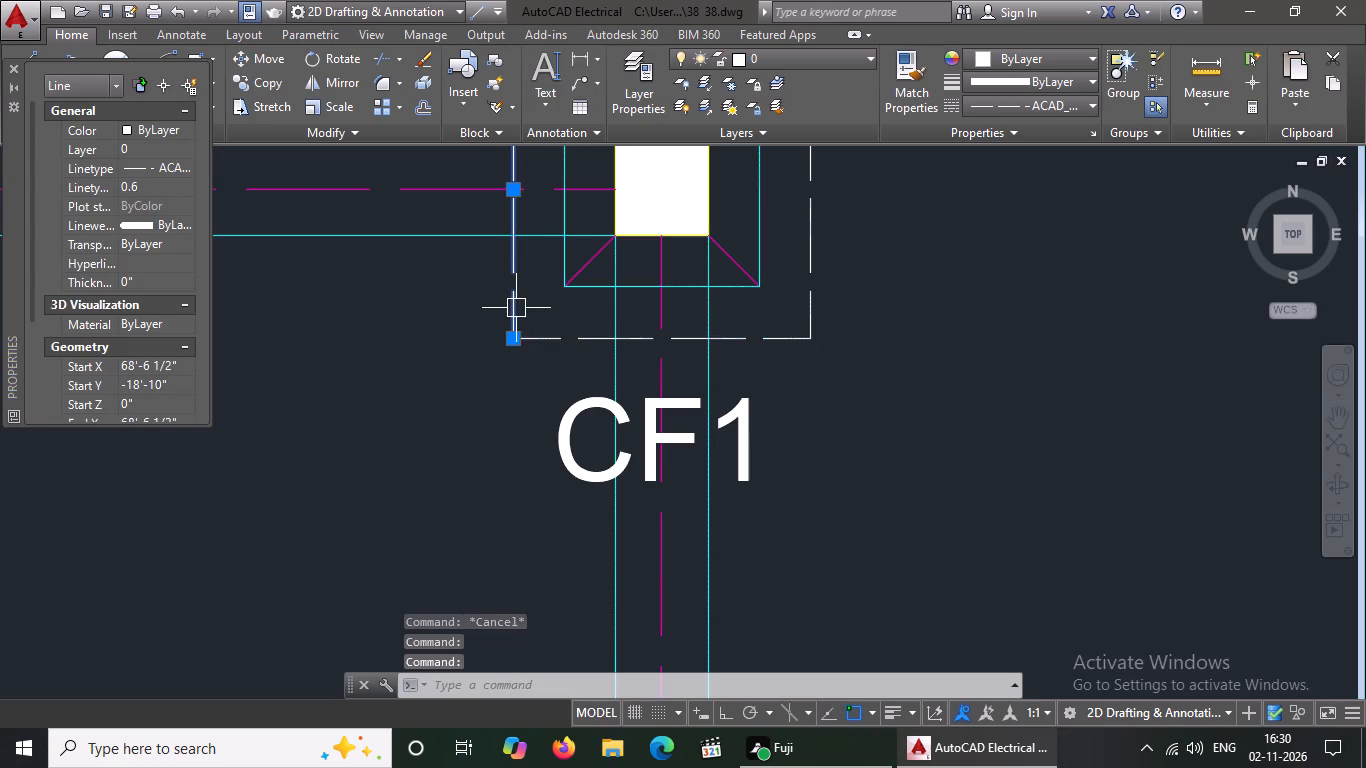
click(807, 319)
scroll(794, 343, down, 2)
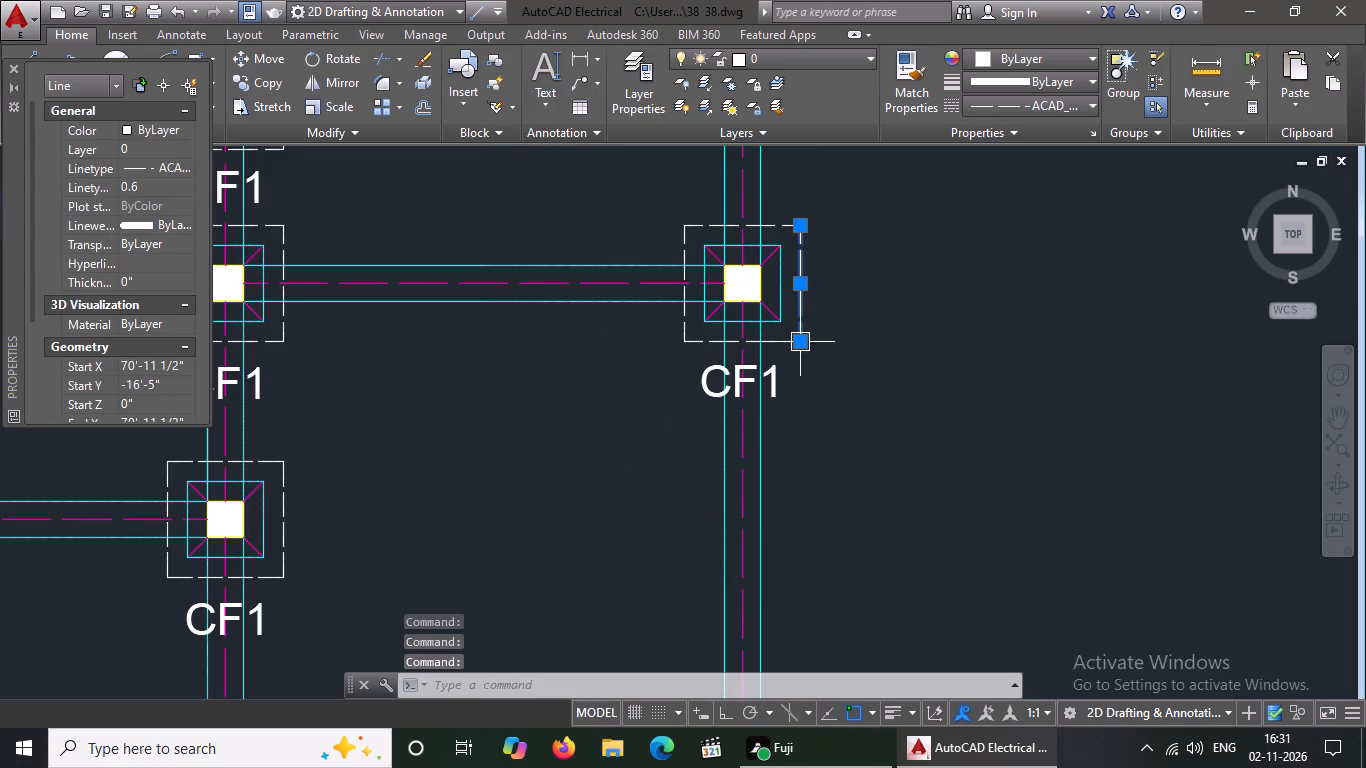
Set the linetype scale of the top dashed outline line around the seventh row's right CF1 footing, in the plan's middle column, to 0.6.
key(Escape)
scroll(794, 343, down, 3)
key(Escape)
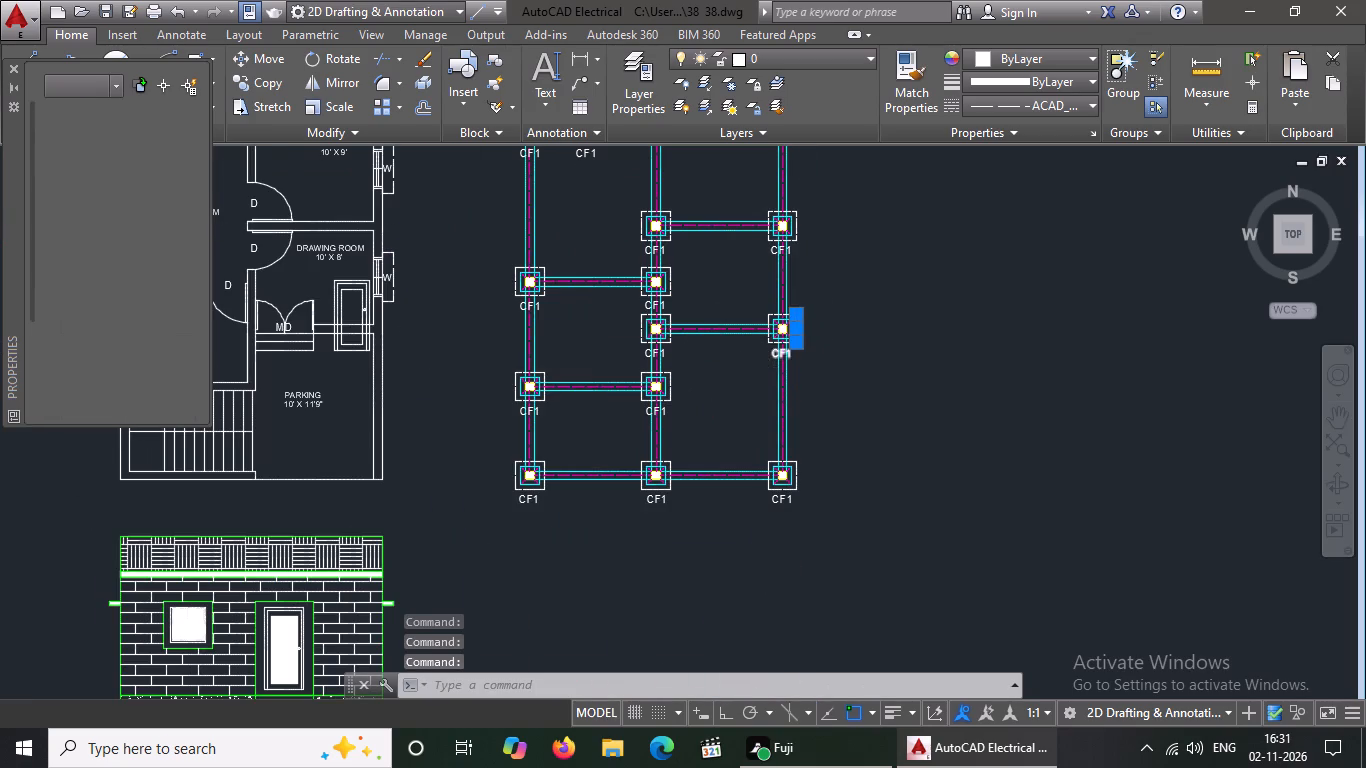
key(Escape)
scroll(658, 373, up, 3)
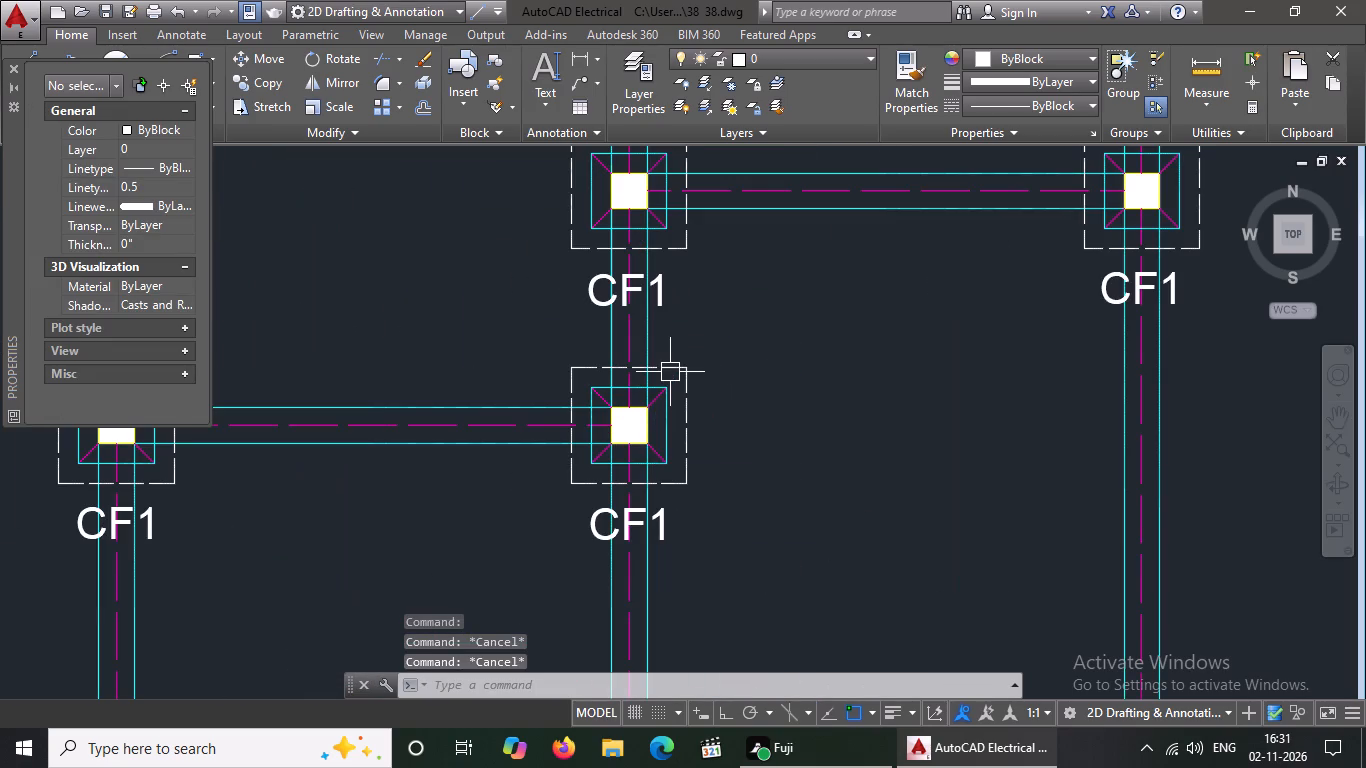
click(670, 372)
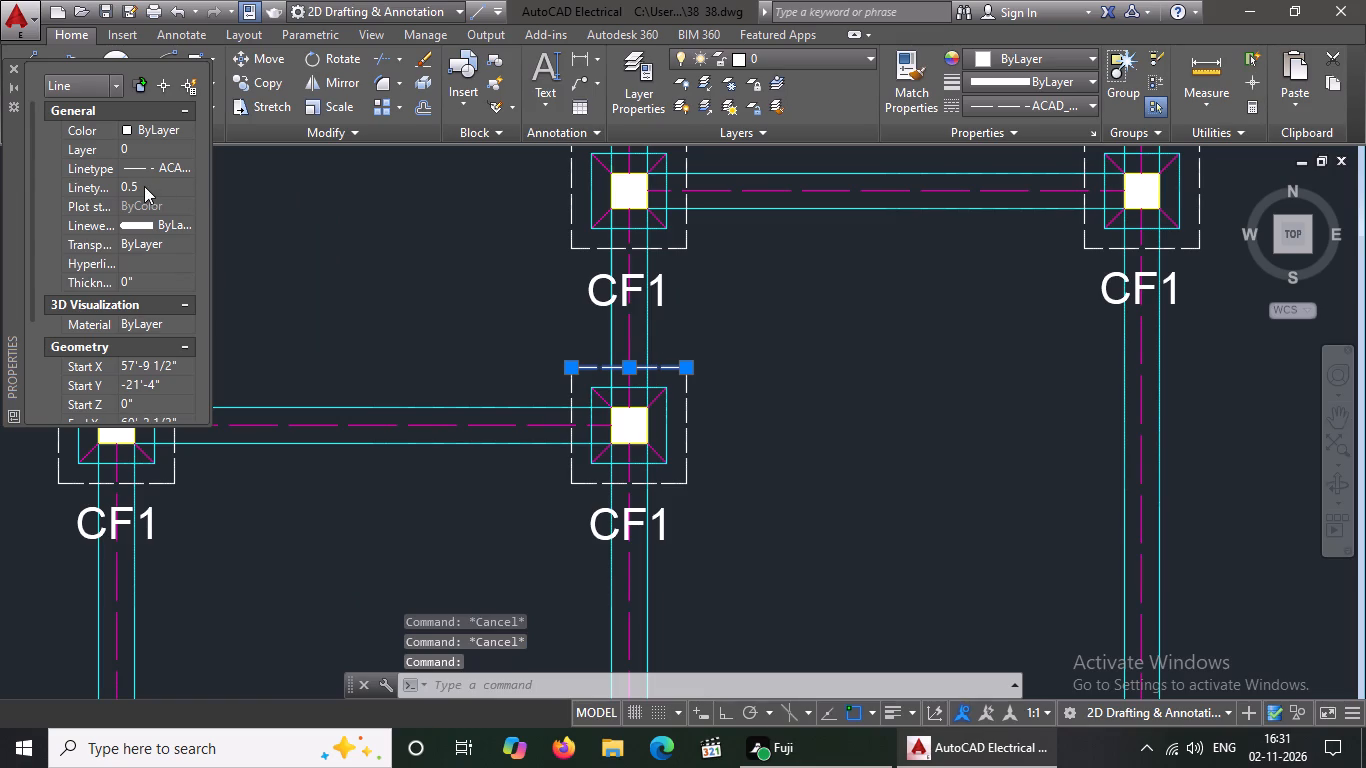
click(143, 185)
key(BackSpace)
key(BackSpace)
key(BackSpace)
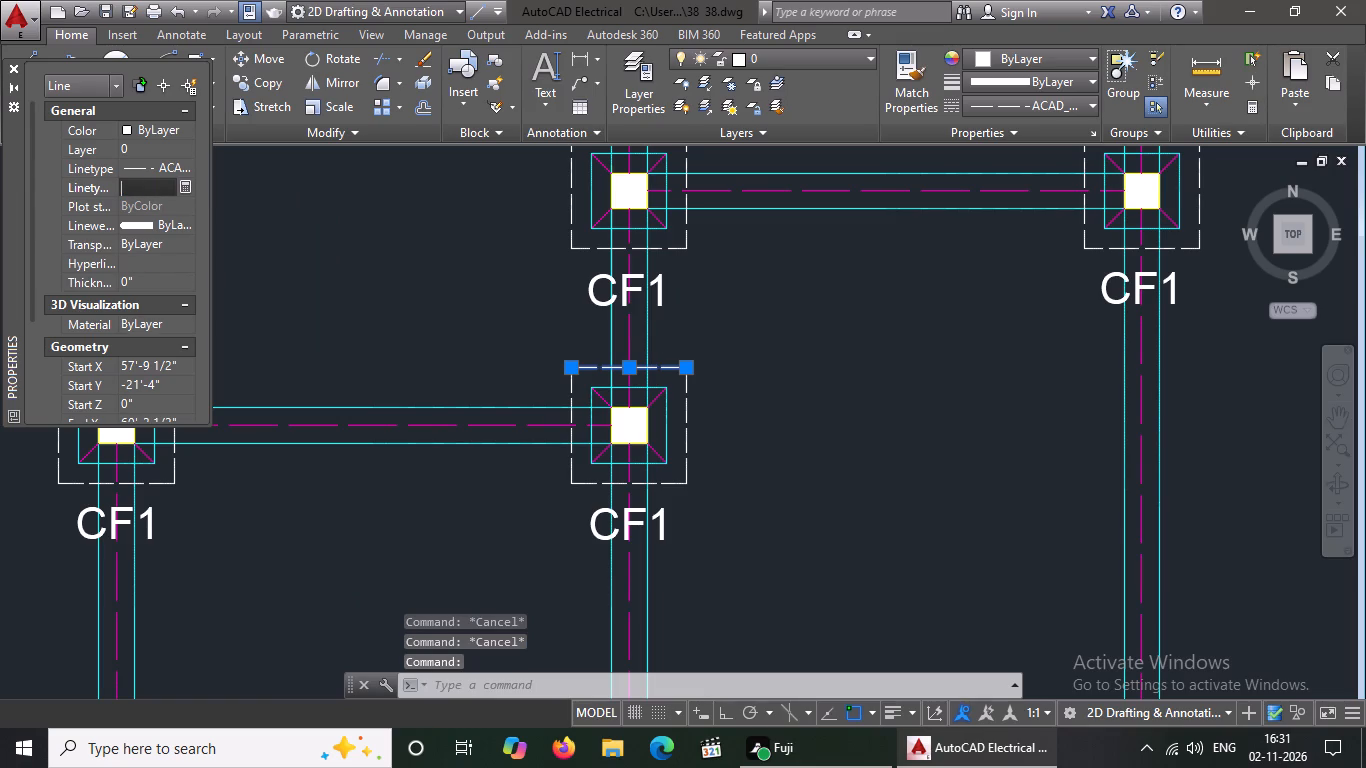
key(0)
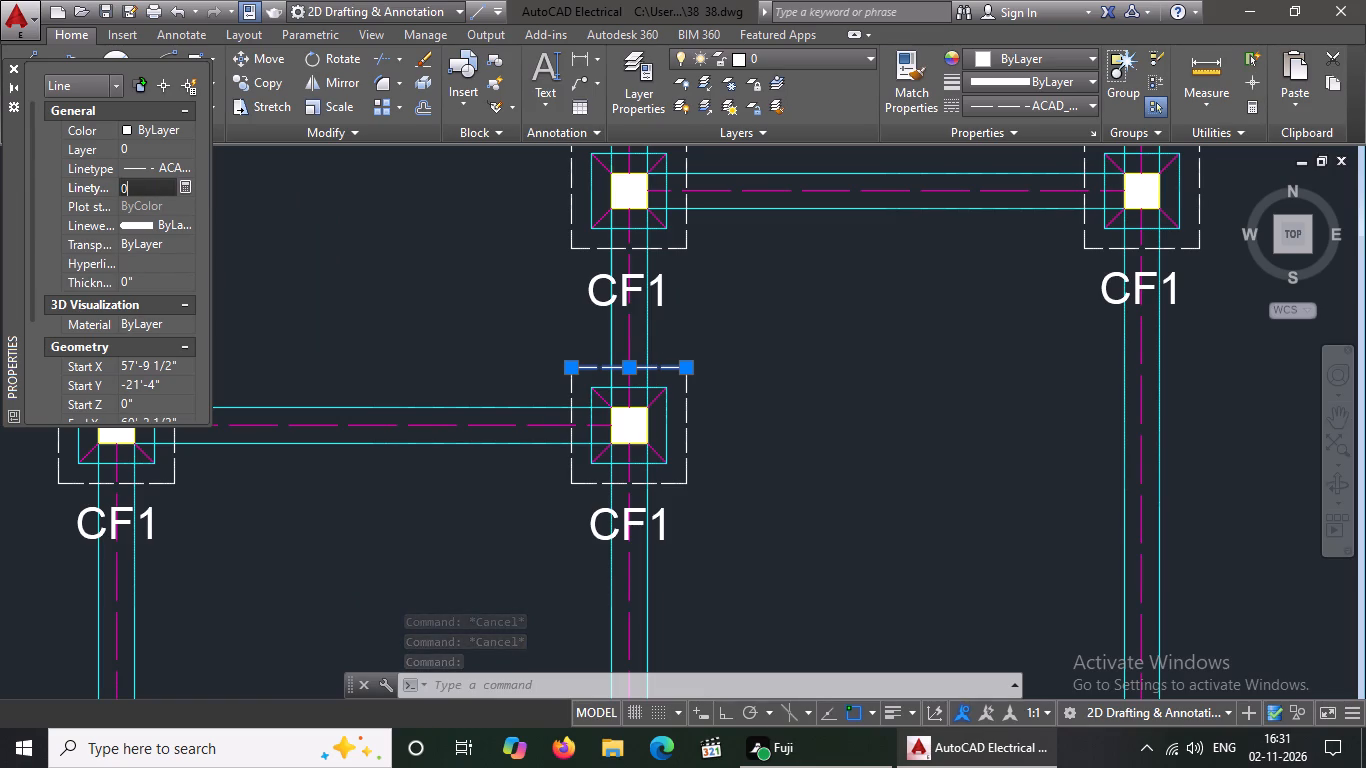
text(.6)
key(Return)
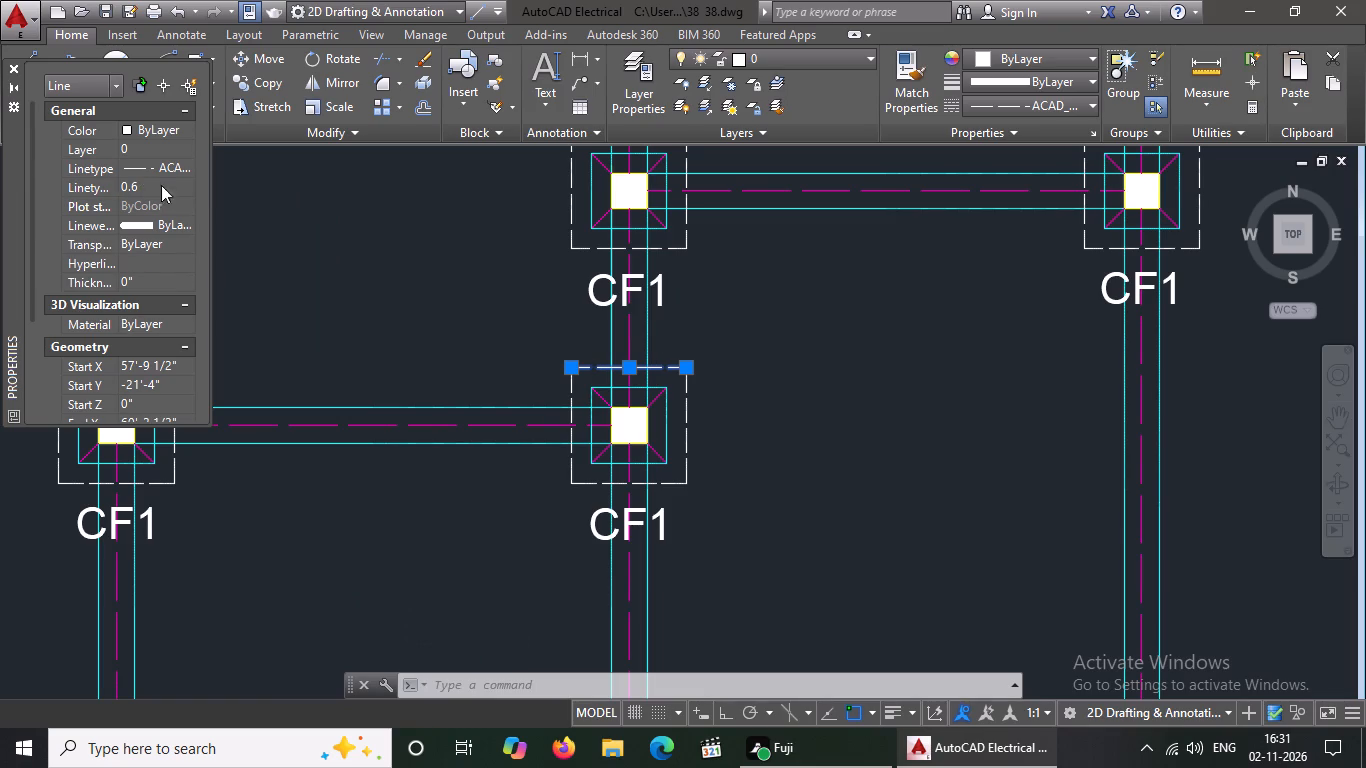
key(Escape)
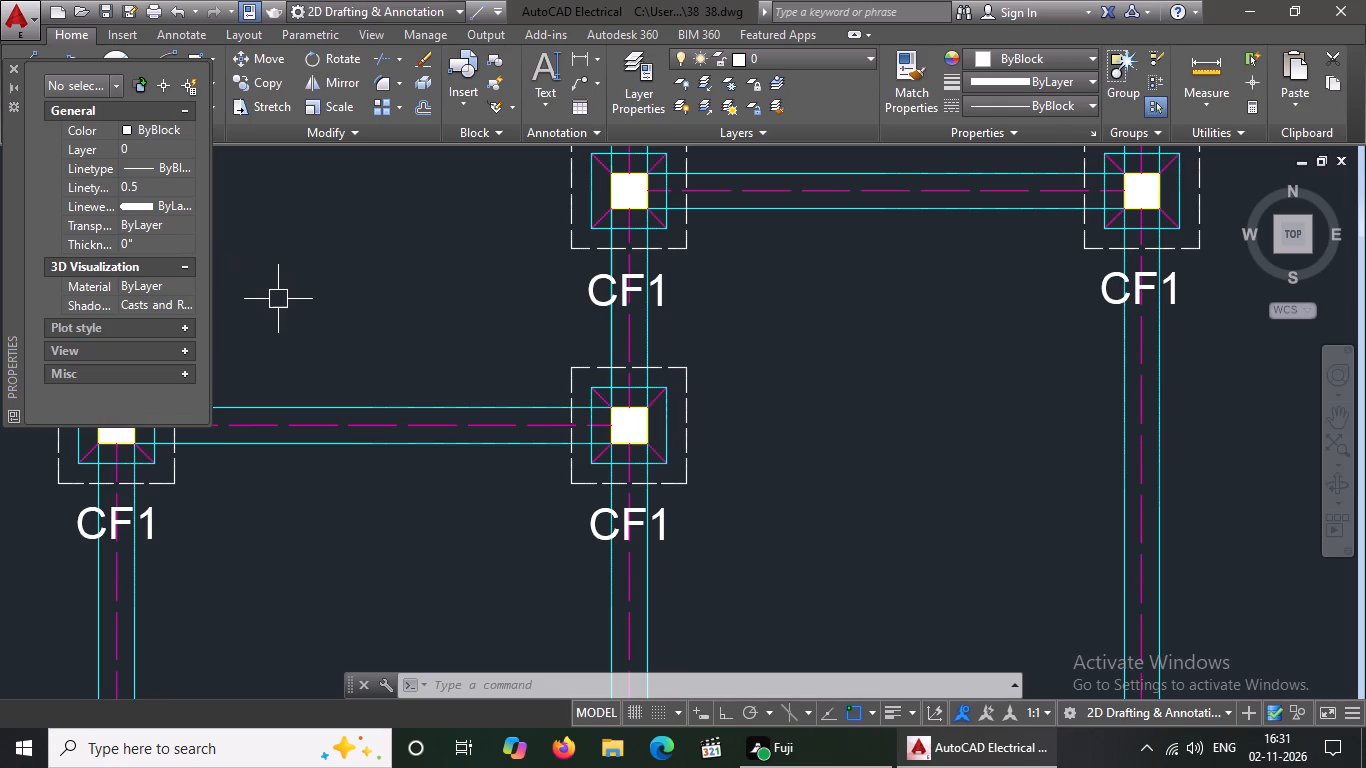
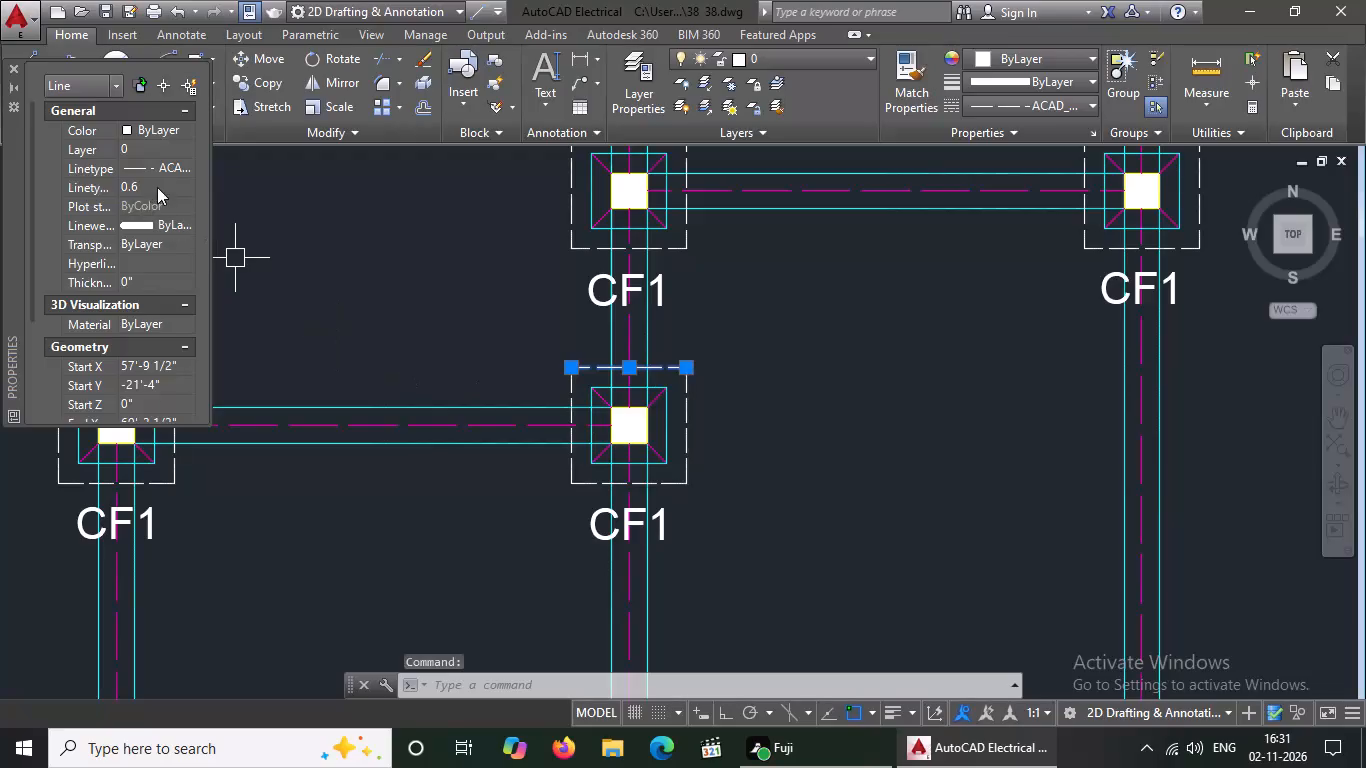
Set the linetype scale of the right dashed outline line to 0.6 on the middle-column CF1 footing, second row from the bottom.
click(692, 430)
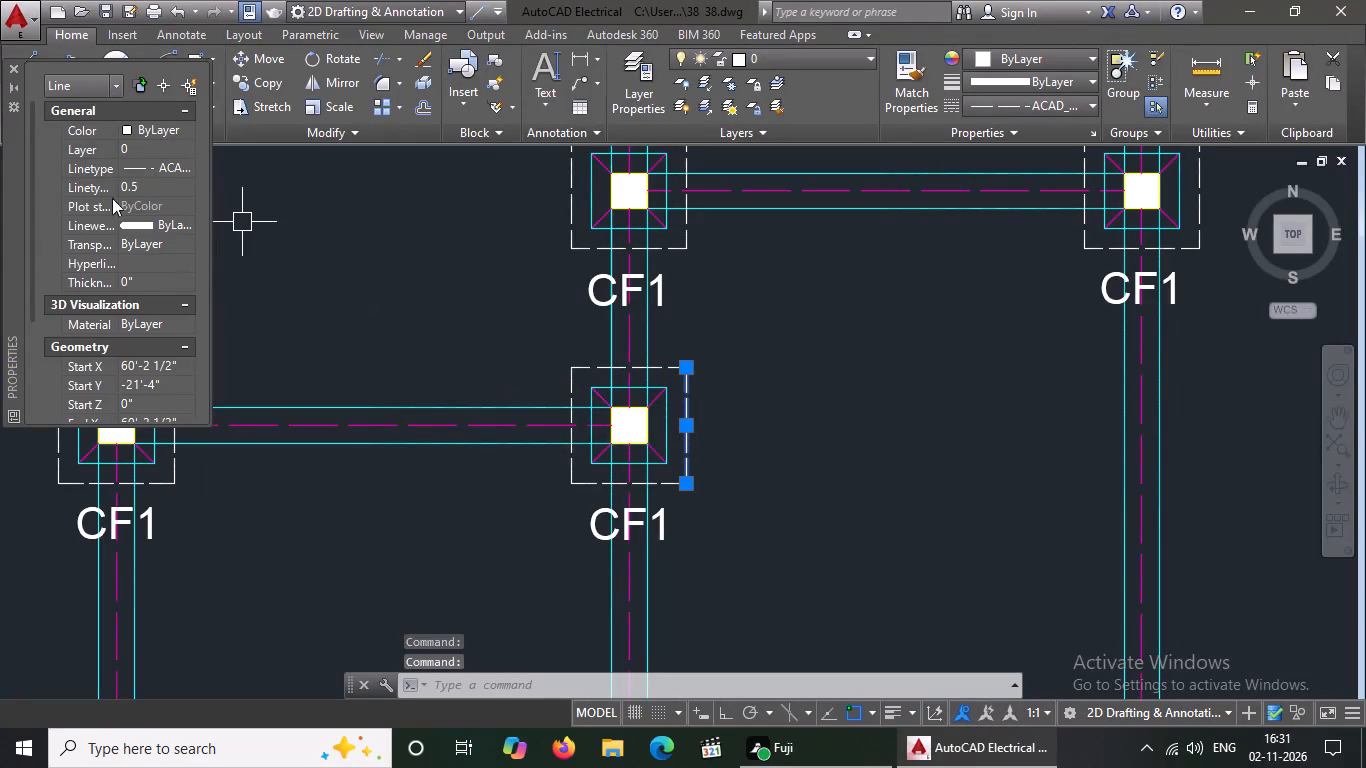
click(159, 184)
key(BackSpace)
key(BackSpace)
text(0.6)
key(Return)
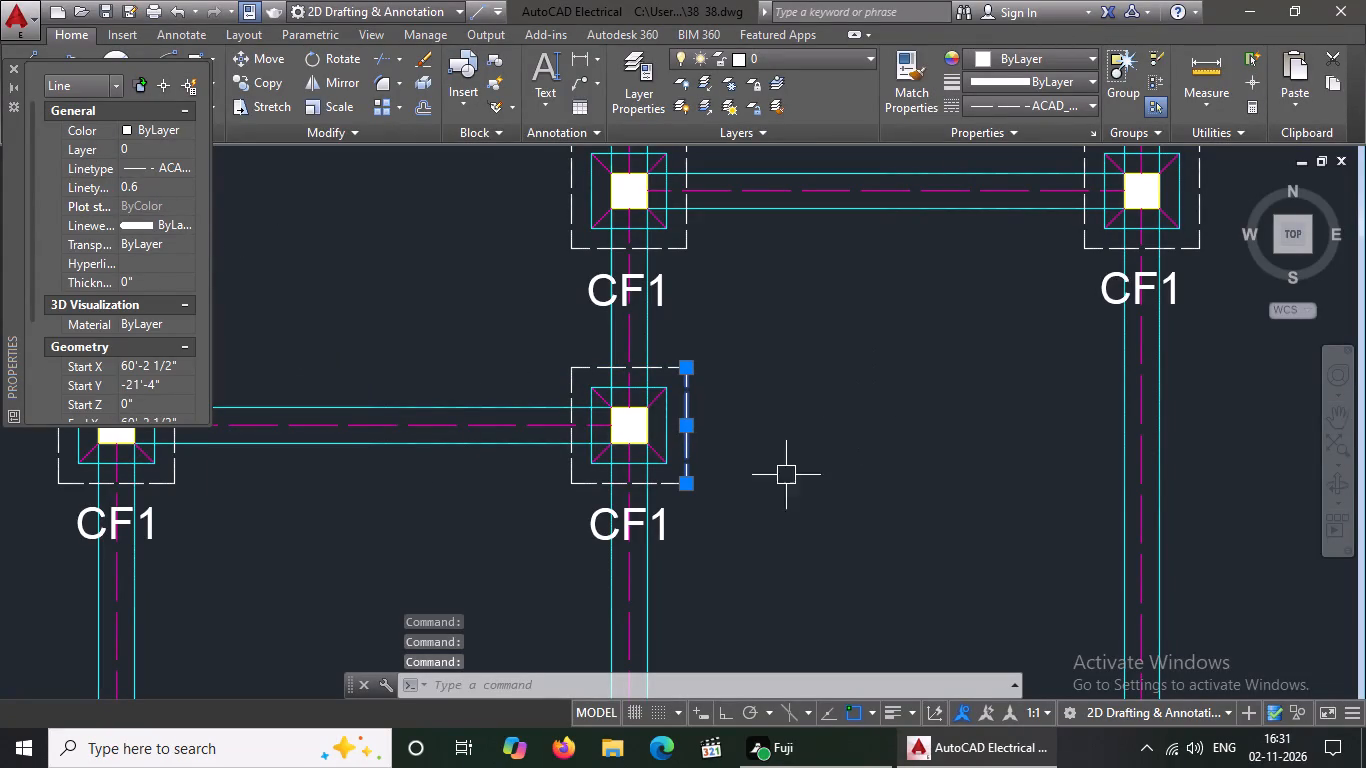
key(Escape)
Set the linetype scale of the bottom dashed outline line of the same middle-column CF1 footing to 0.6.
click(672, 483)
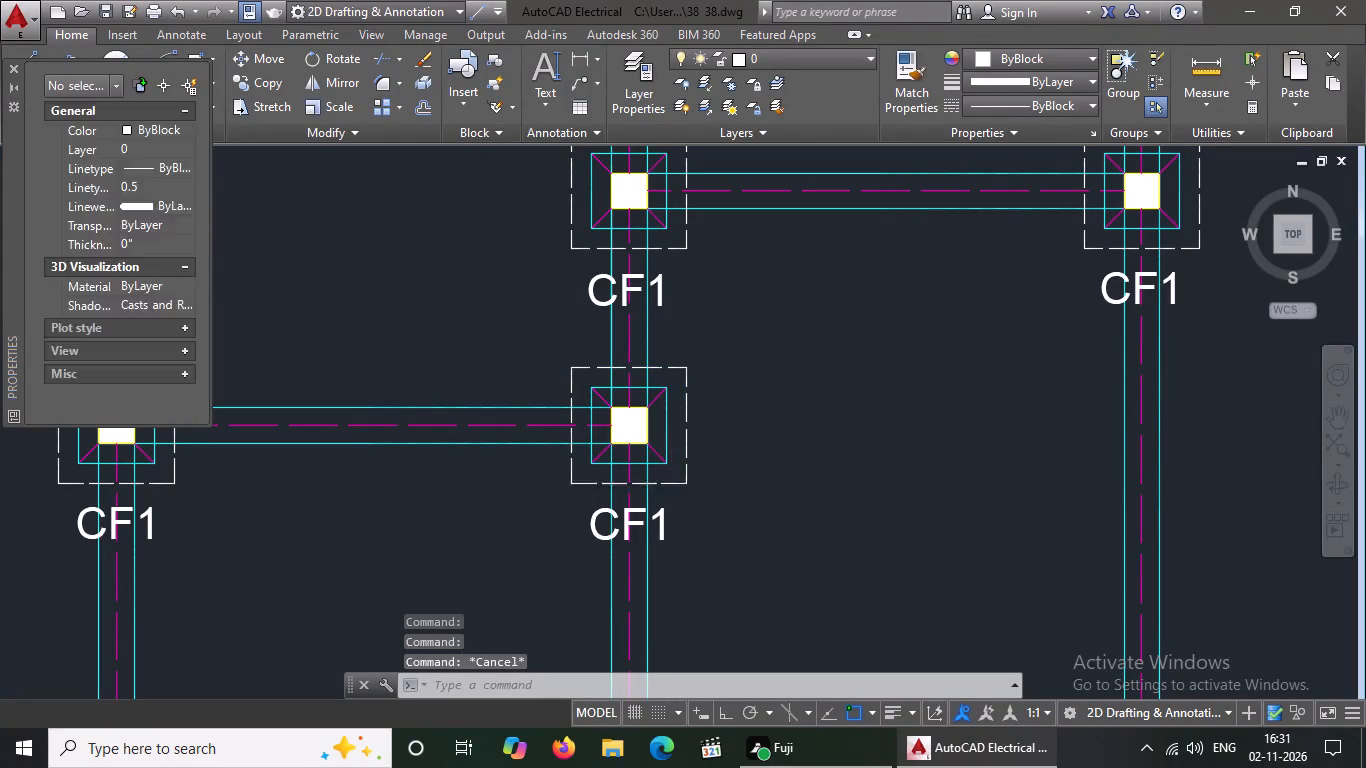
click(170, 184)
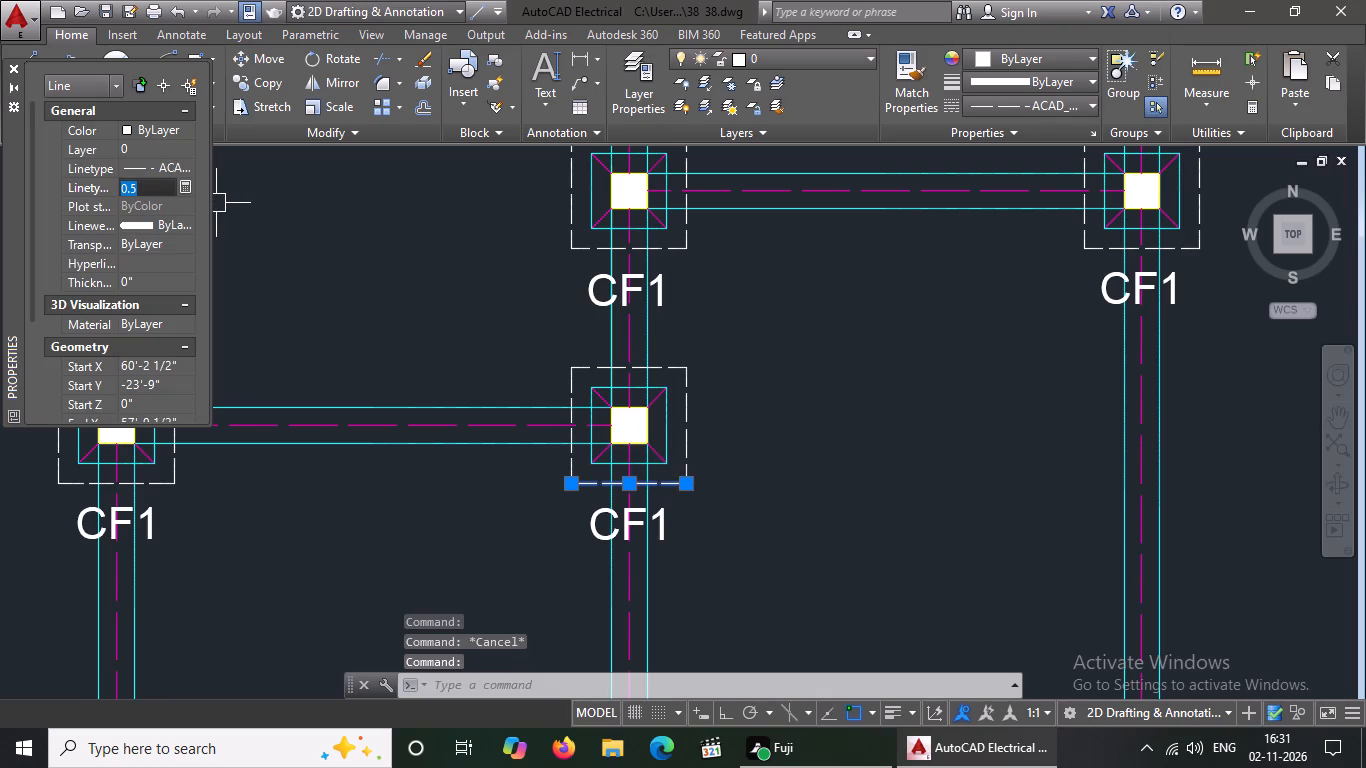
key(BackSpace)
key(BackSpace)
text(0.6)
key(Return)
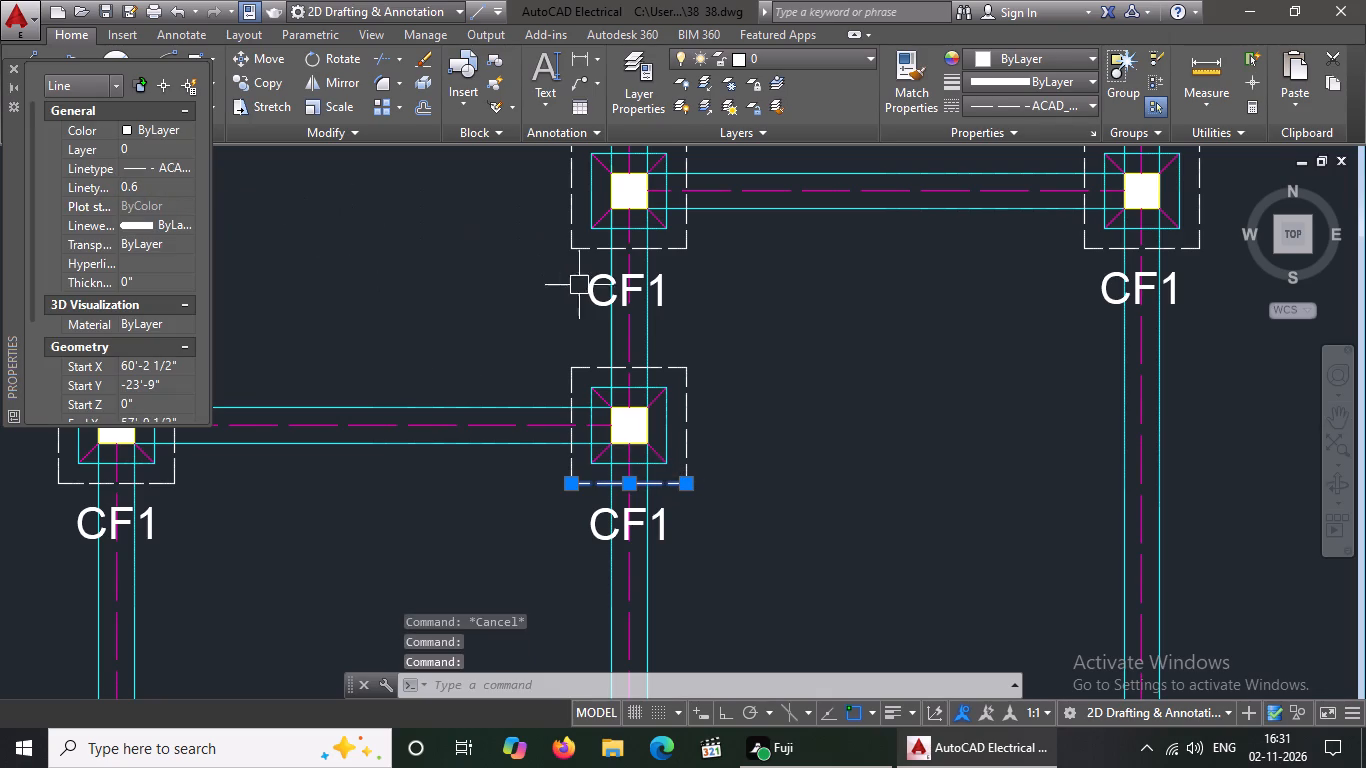
key(Escape)
Set the linetype scale of the left dashed outline line of the same middle-column CF1 footing to 0.6.
click(568, 383)
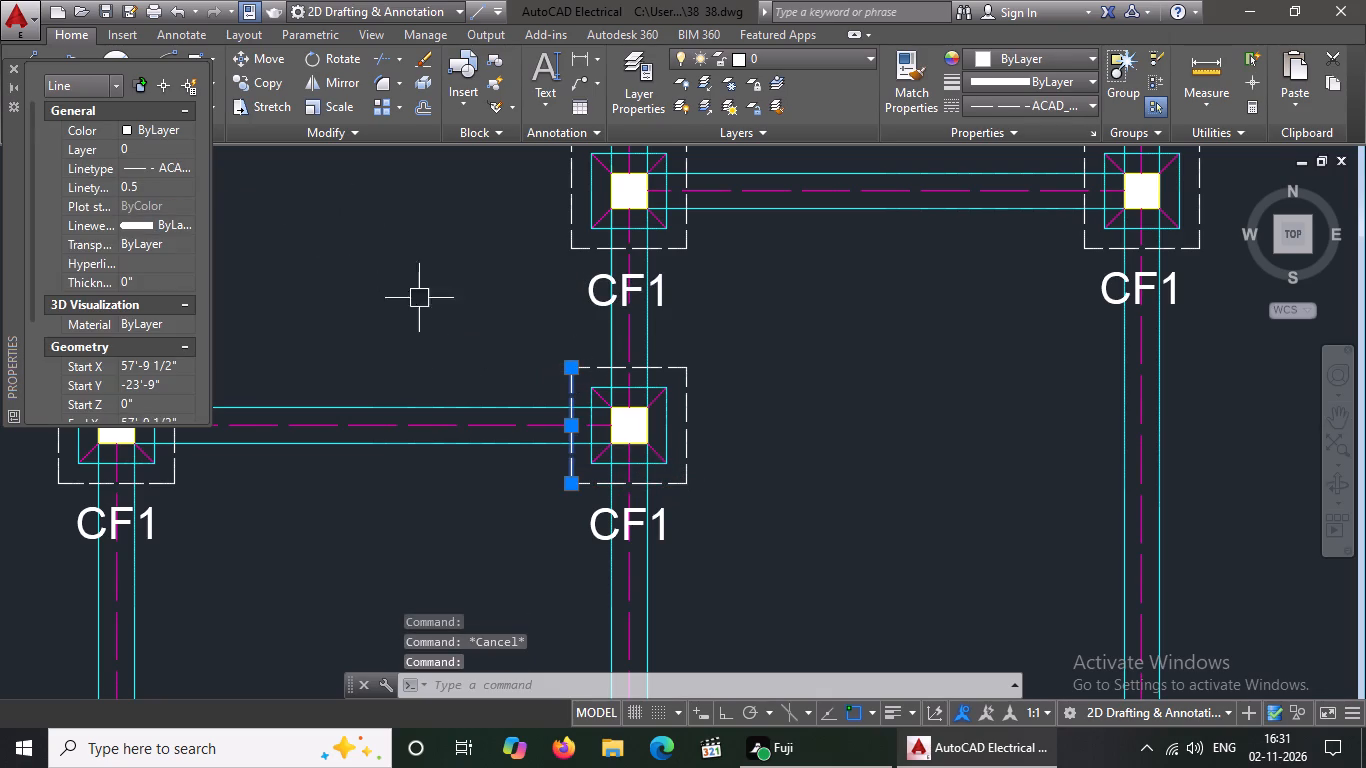
click(150, 184)
key(BackSpace)
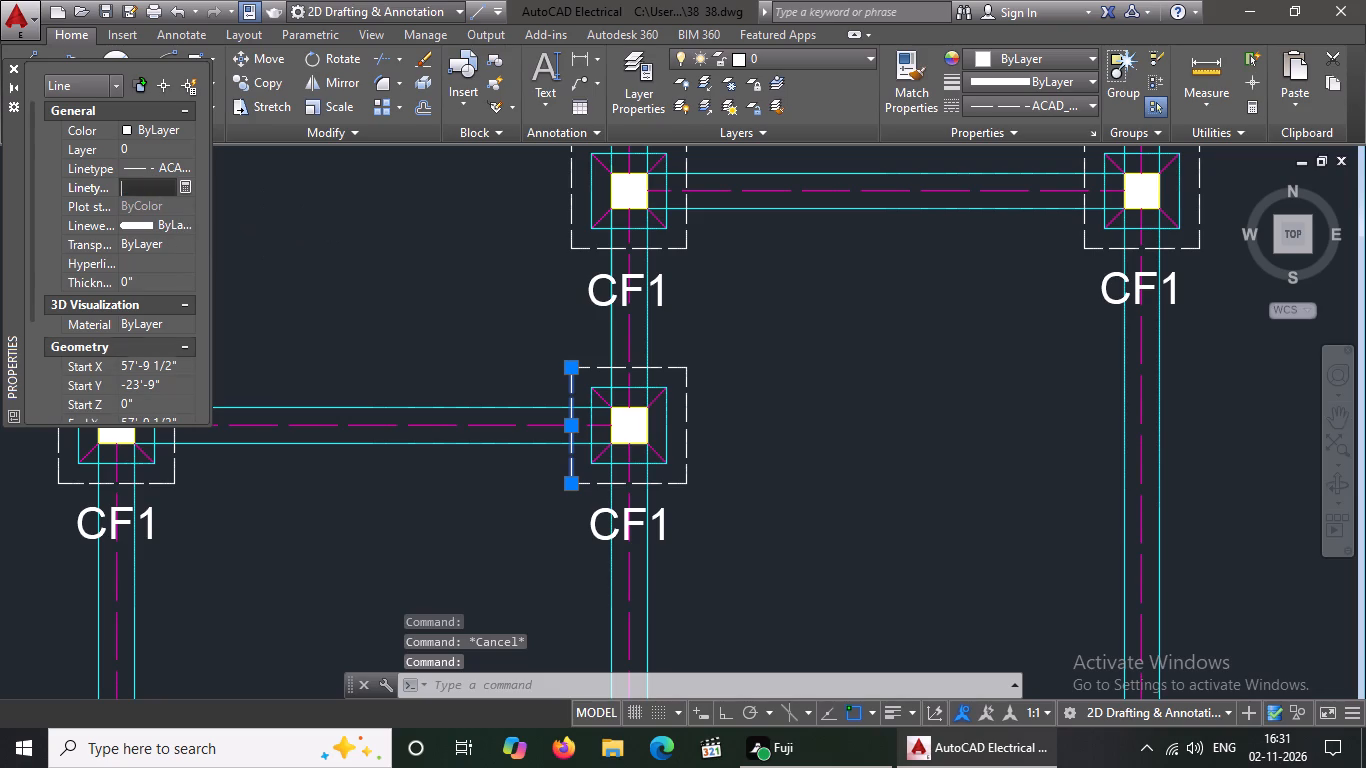
key(BackSpace)
text(0.6)
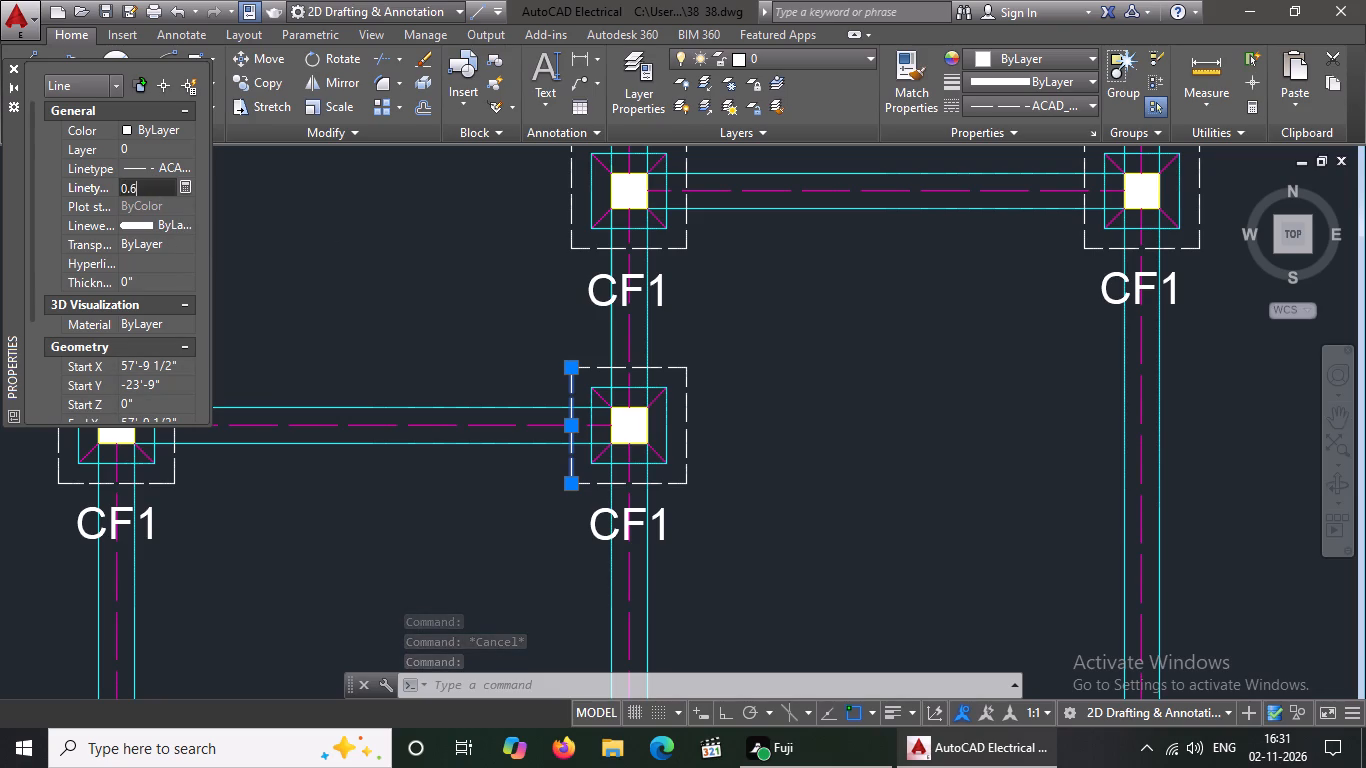
key(Return)
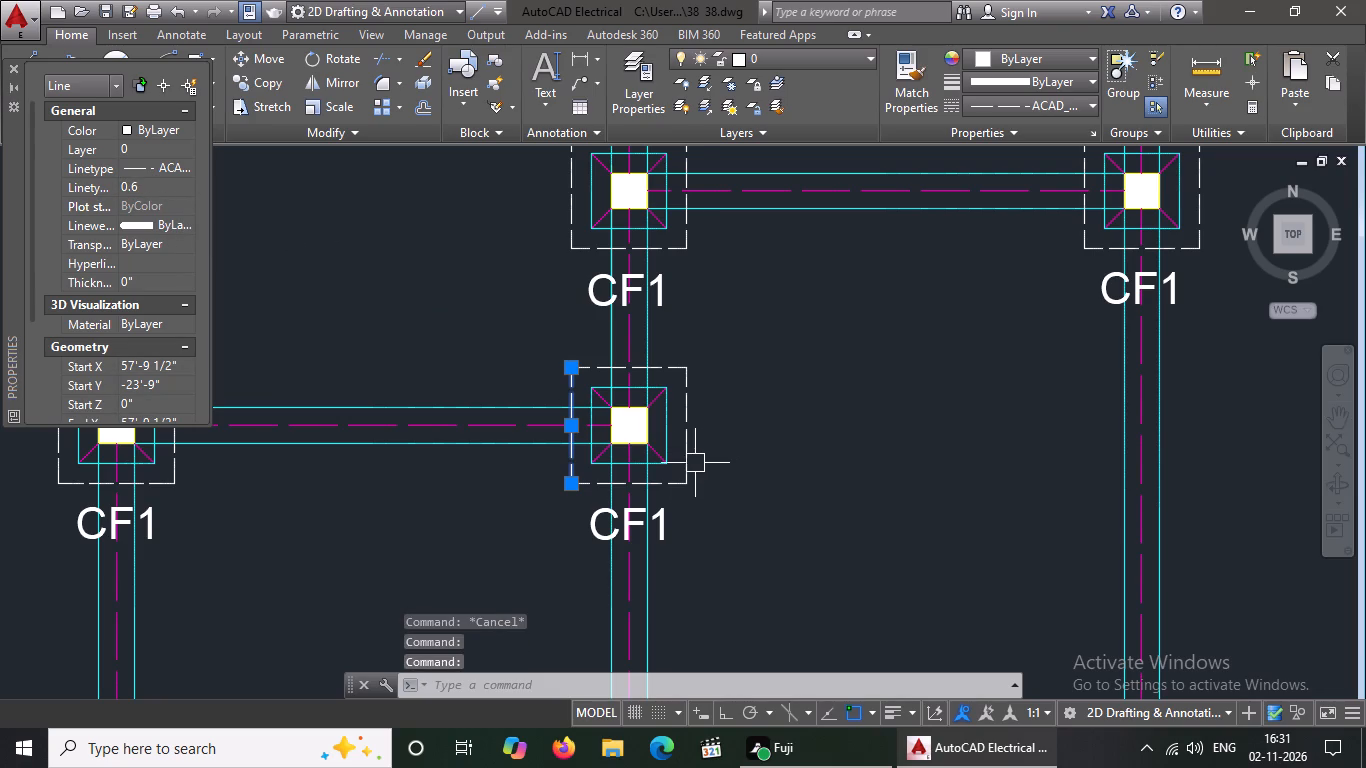
key(Escape)
Set the linetype scale of the right dashed outline line to 0.6 on the left-column CF1 footing in the same row.
scroll(461, 482, down, 1)
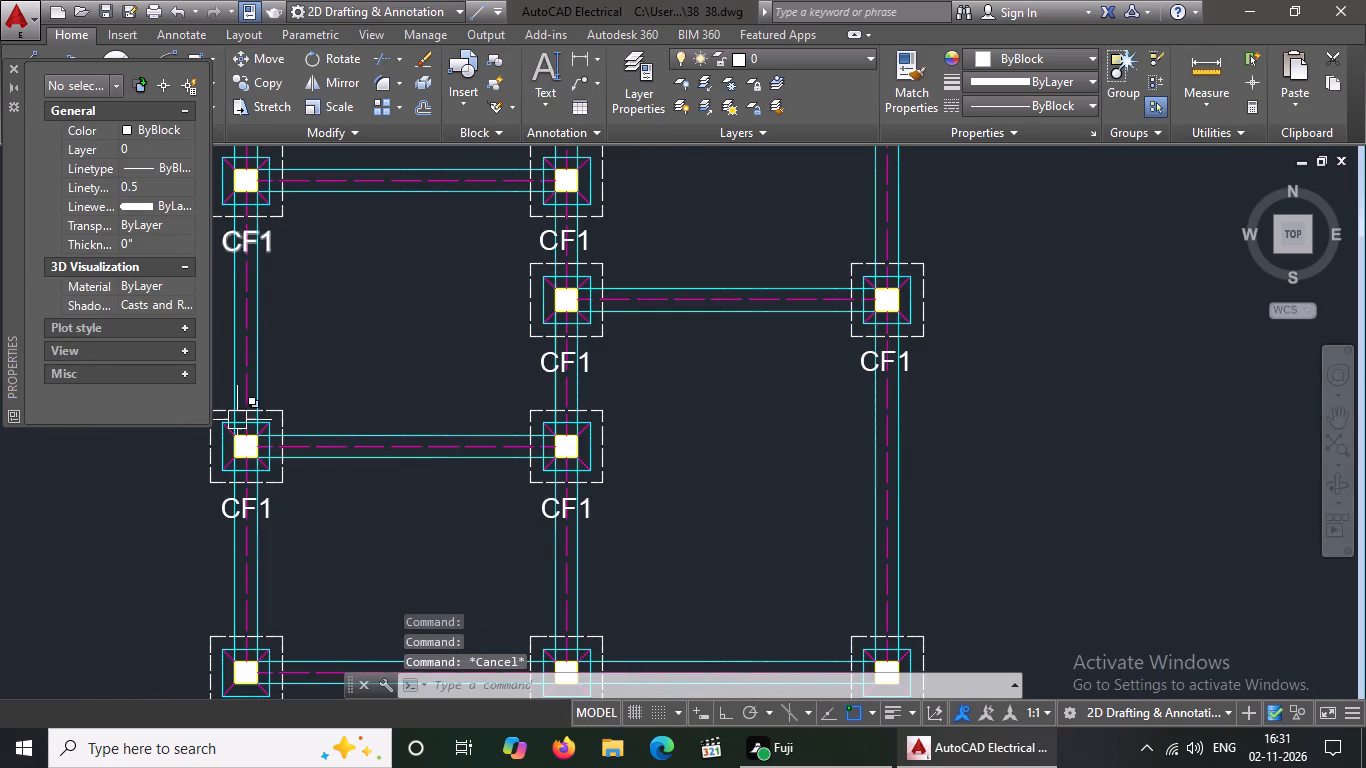
scroll(306, 438, up, 2)
click(241, 413)
scroll(255, 413, down, 2)
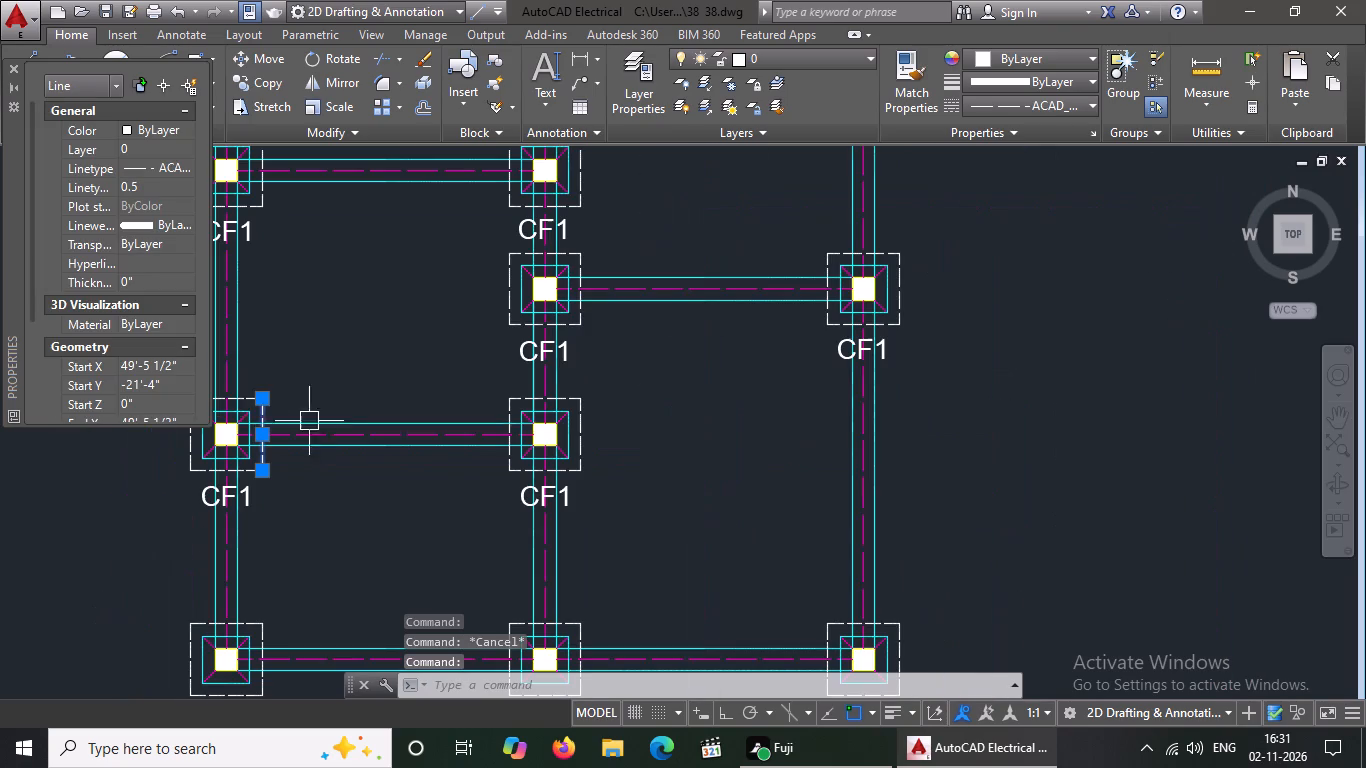
scroll(502, 394, down, 1)
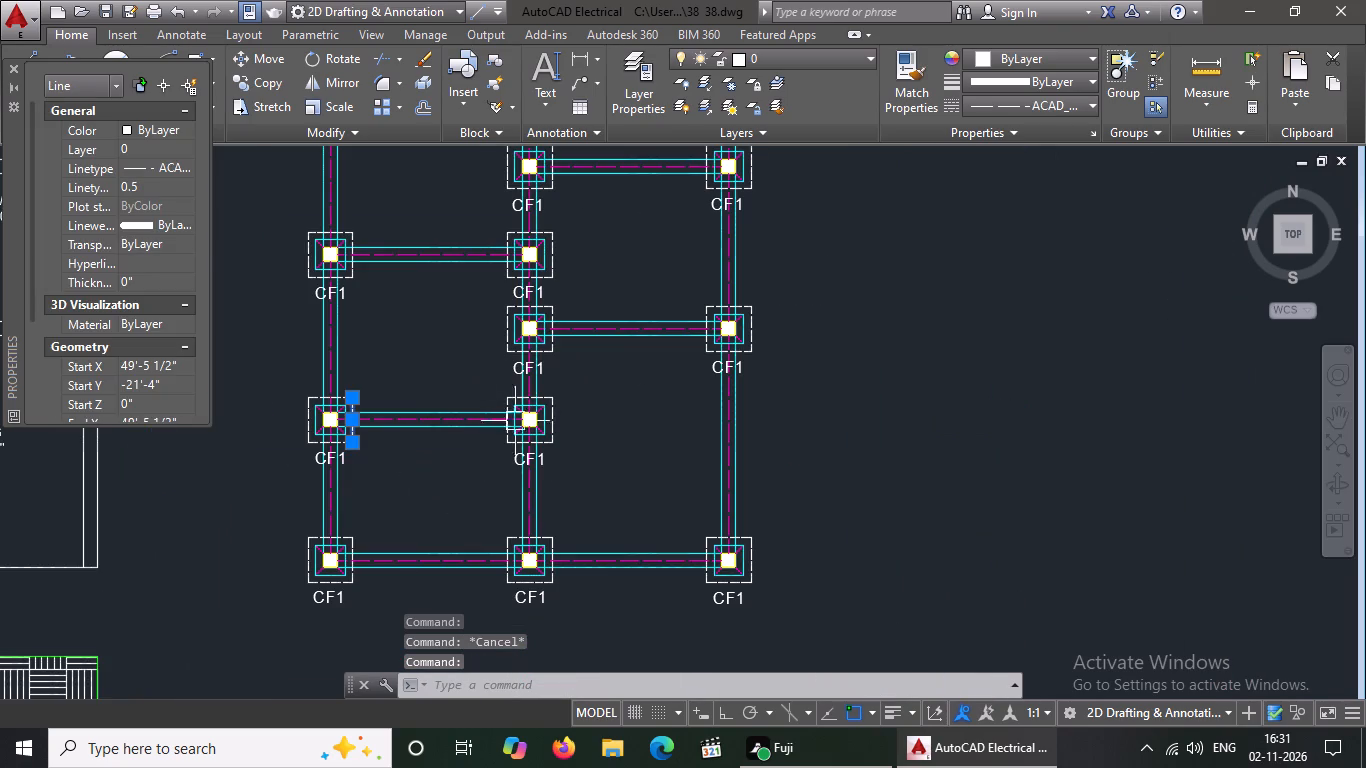
scroll(537, 389, down, 1)
scroll(322, 397, up, 2)
scroll(567, 402, up, 2)
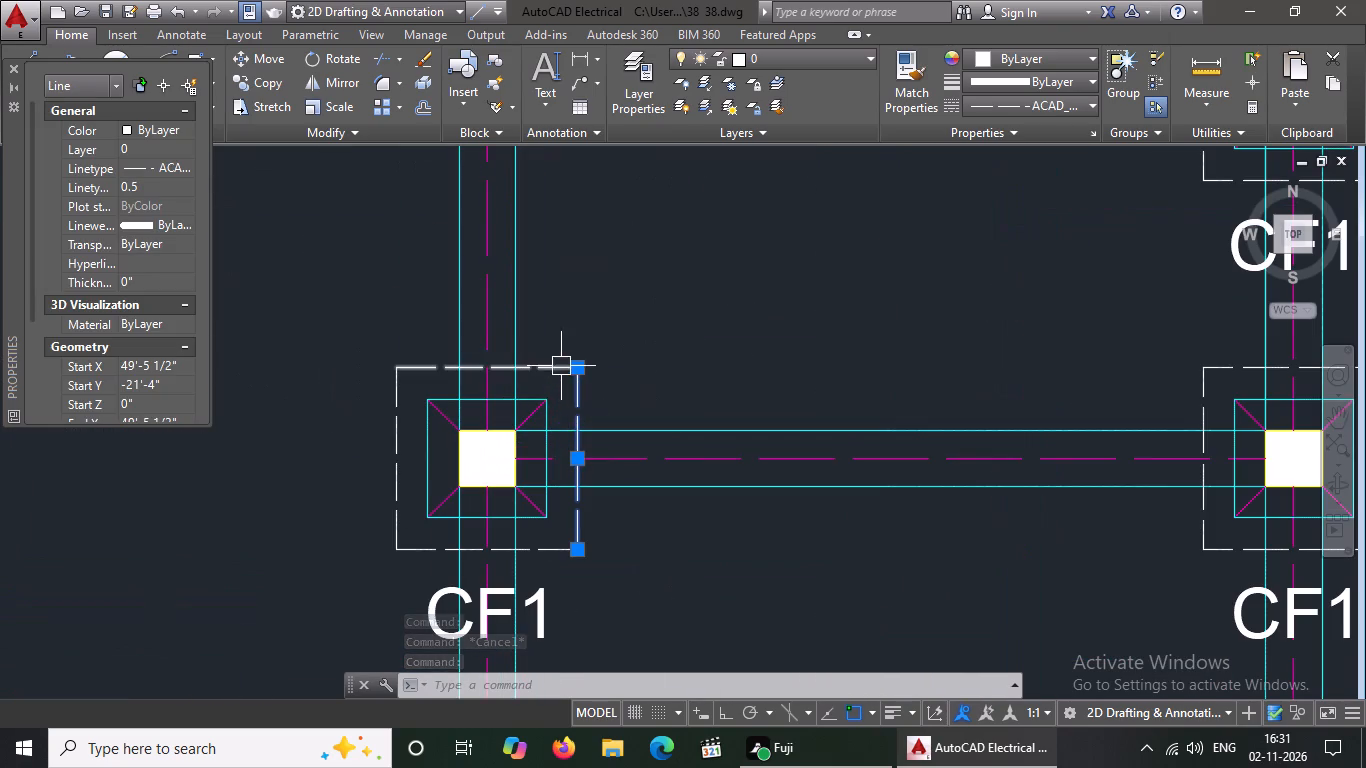
click(144, 180)
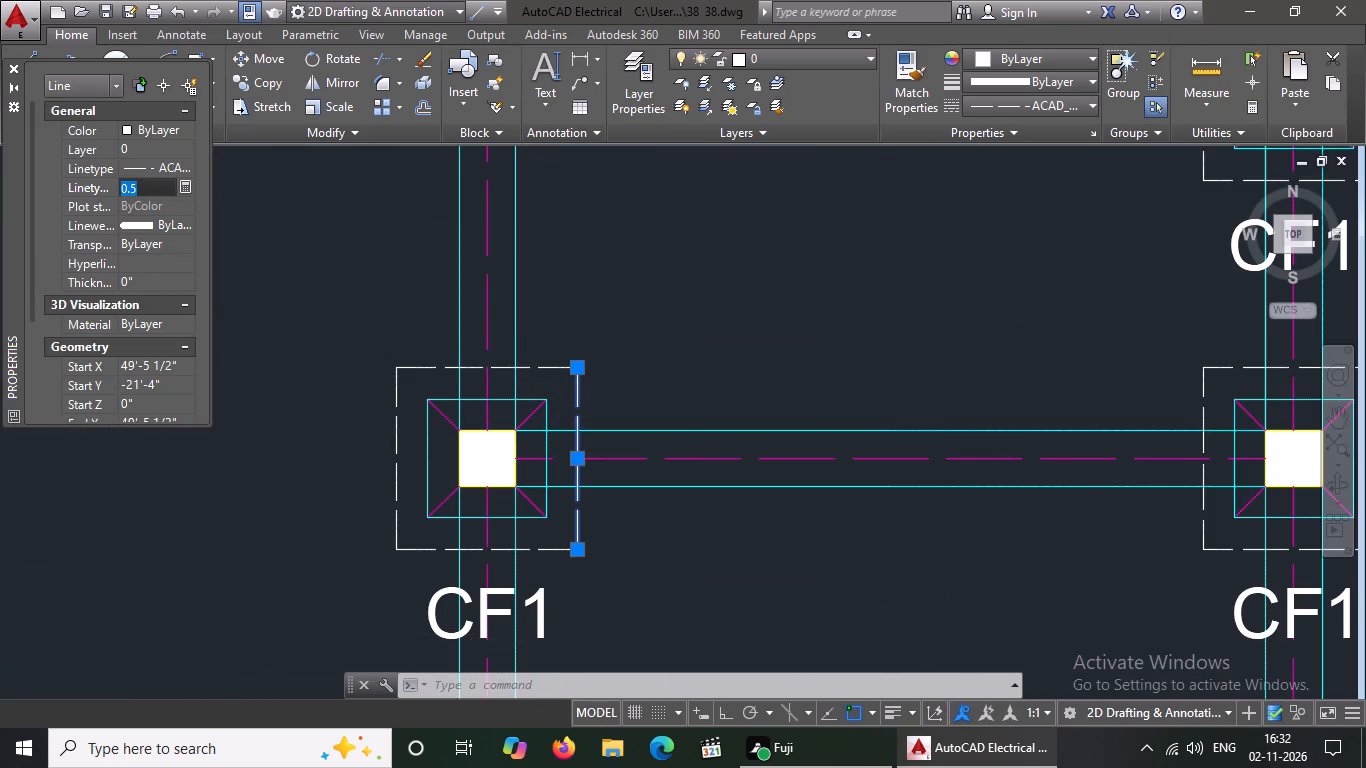
key(BackSpace)
key(BackSpace)
text(0.6)
key(Return)
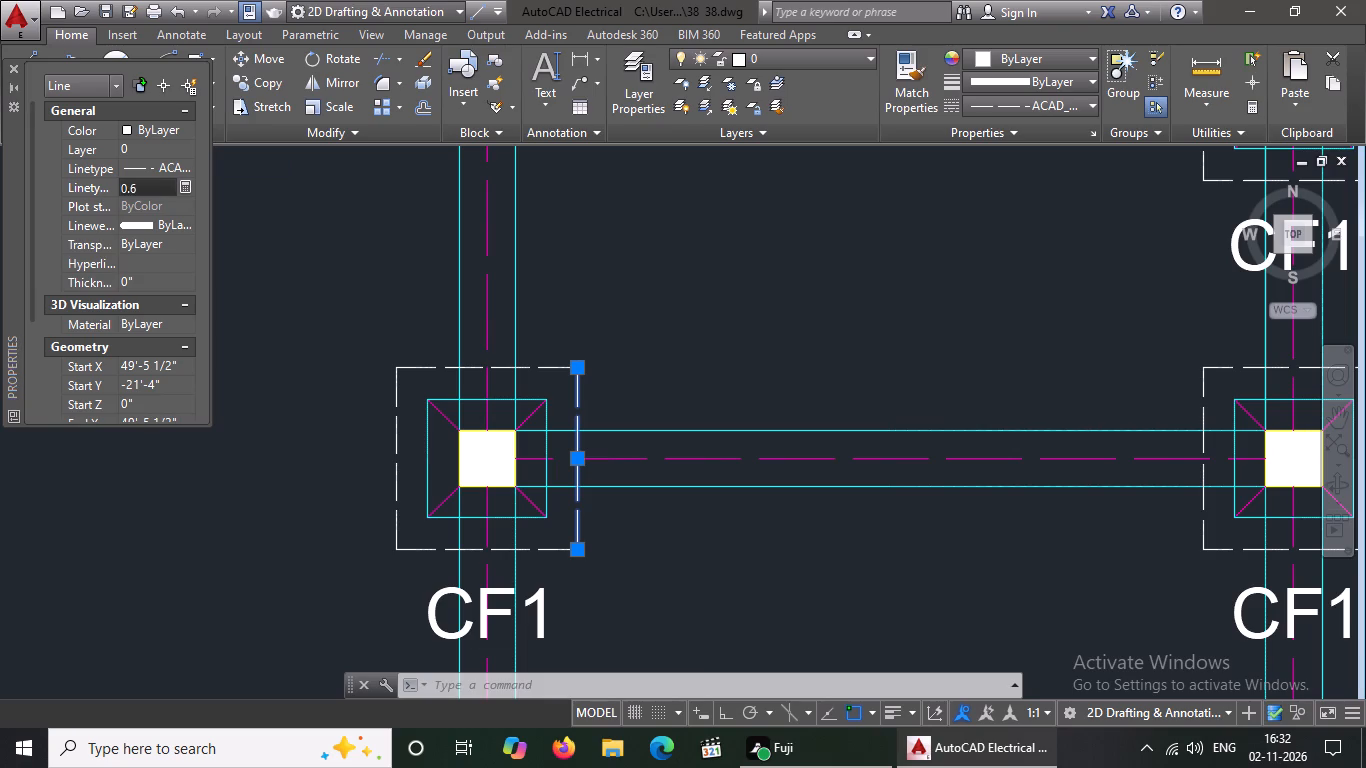
key(Escape)
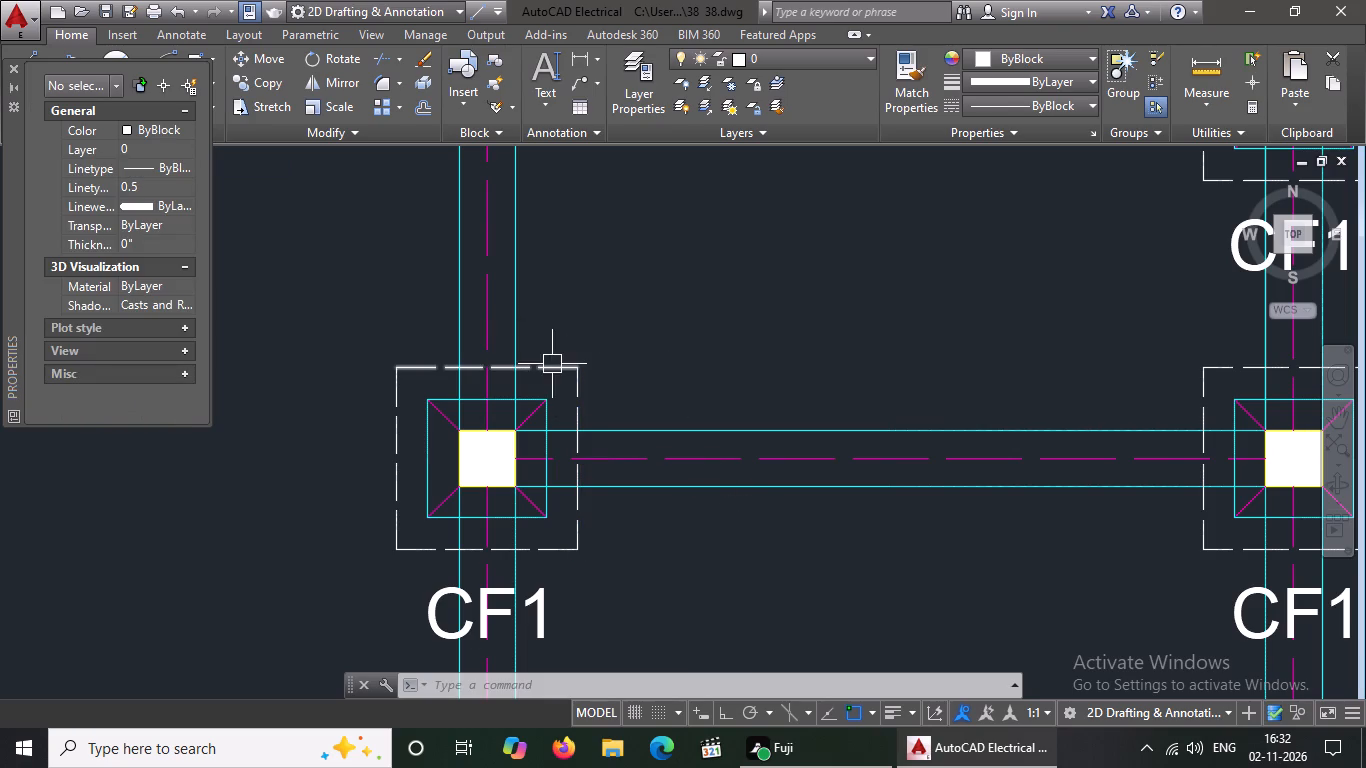
Set the linetype scale of the top dashed outline line of the left-column CF1 footing to 0.6.
click(552, 364)
click(153, 189)
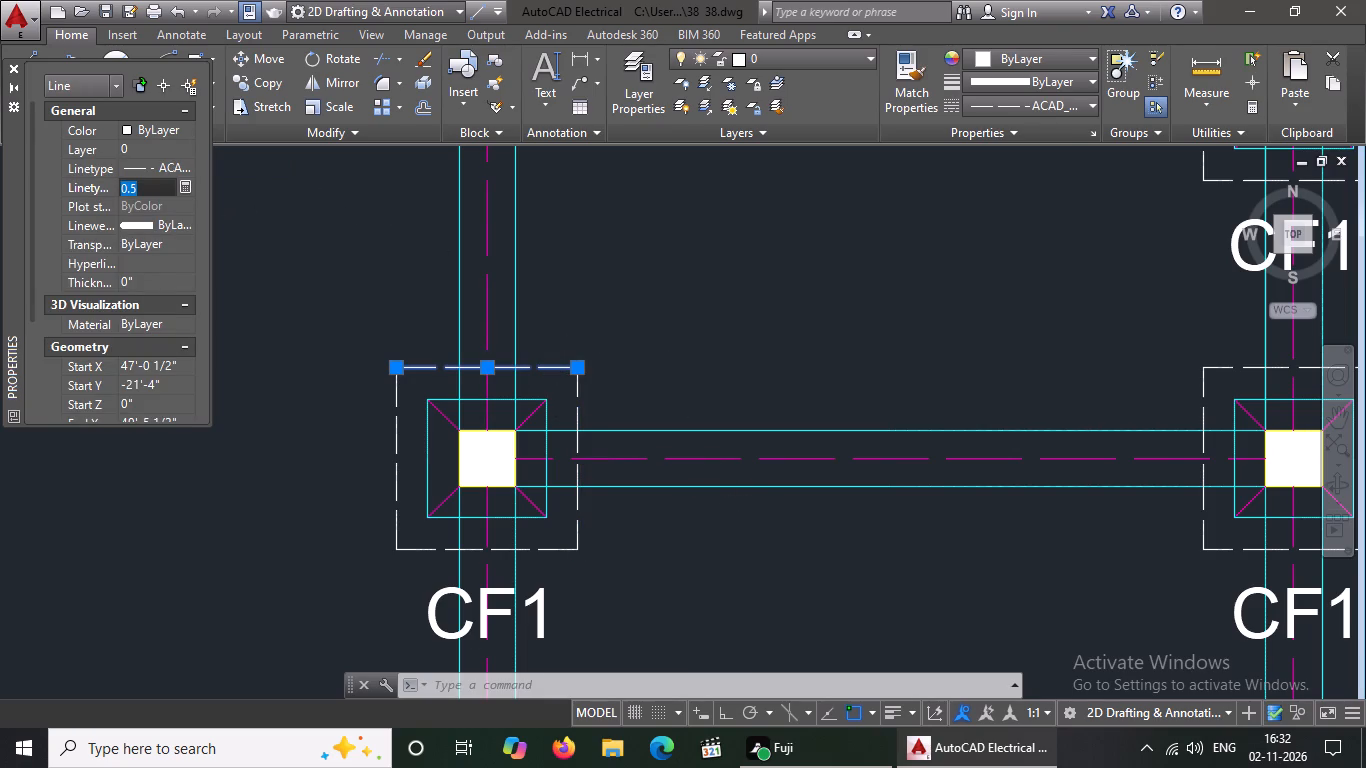
key(BackSpace)
key(BackSpace)
text(0.6)
key(Return)
key(Escape)
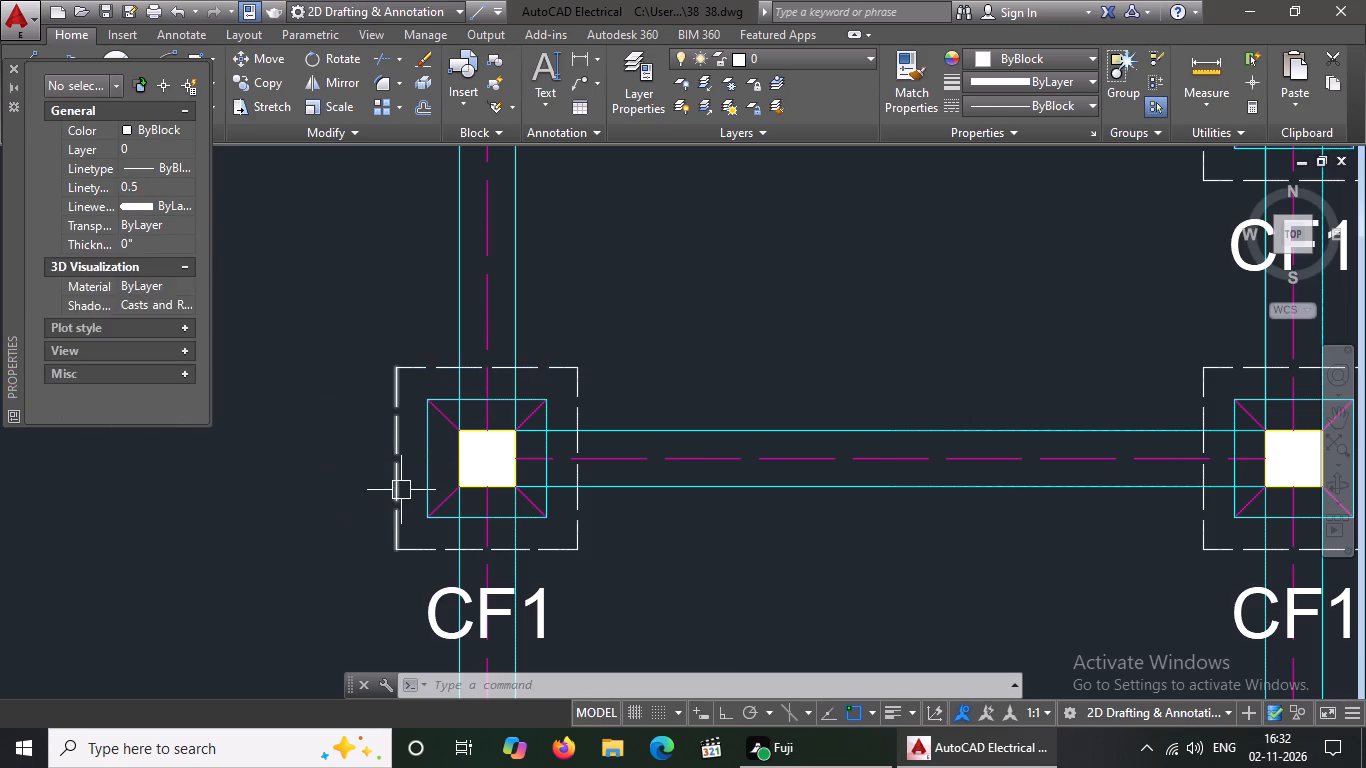
Set the linetype scale of the left dashed outline line of the left-column CF1 footing to 0.6.
click(396, 492)
click(154, 181)
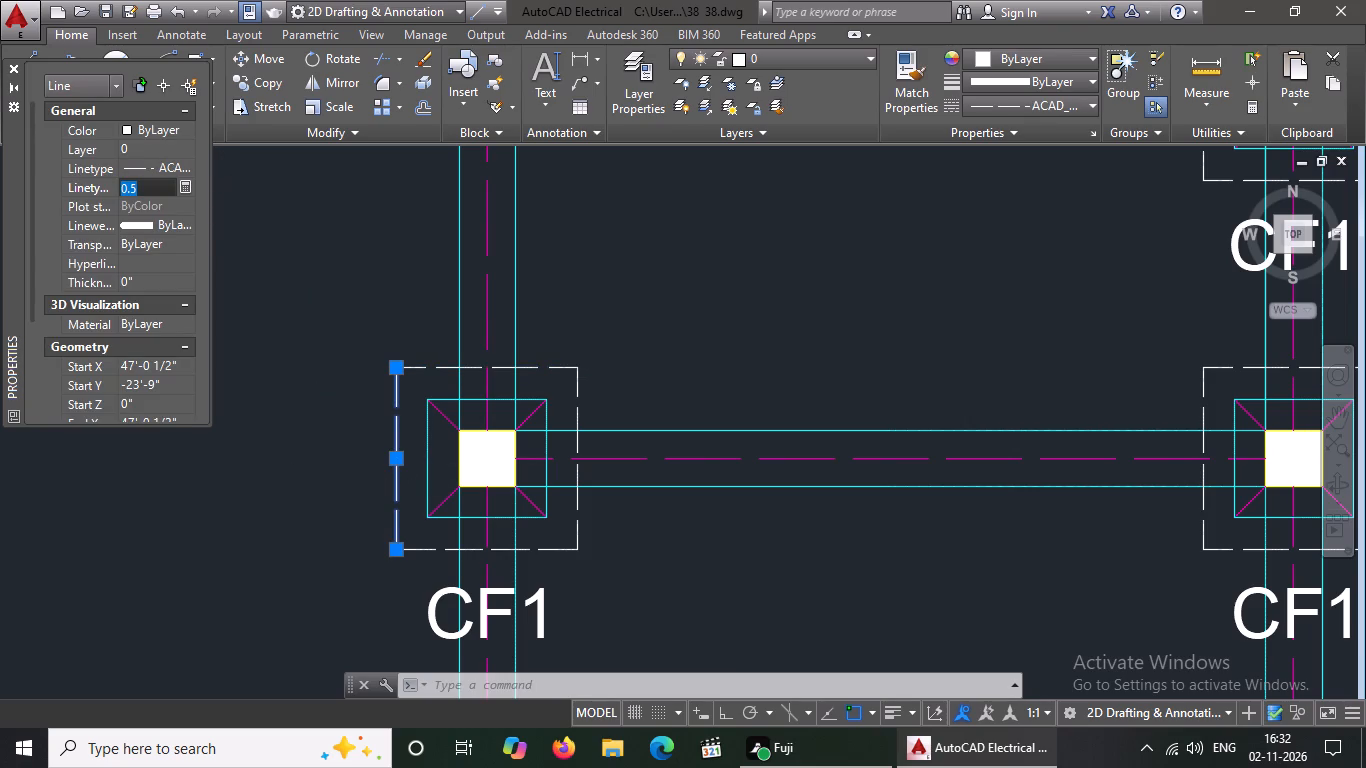
key(BackSpace)
key(BackSpace)
text(0.6)
key(Return)
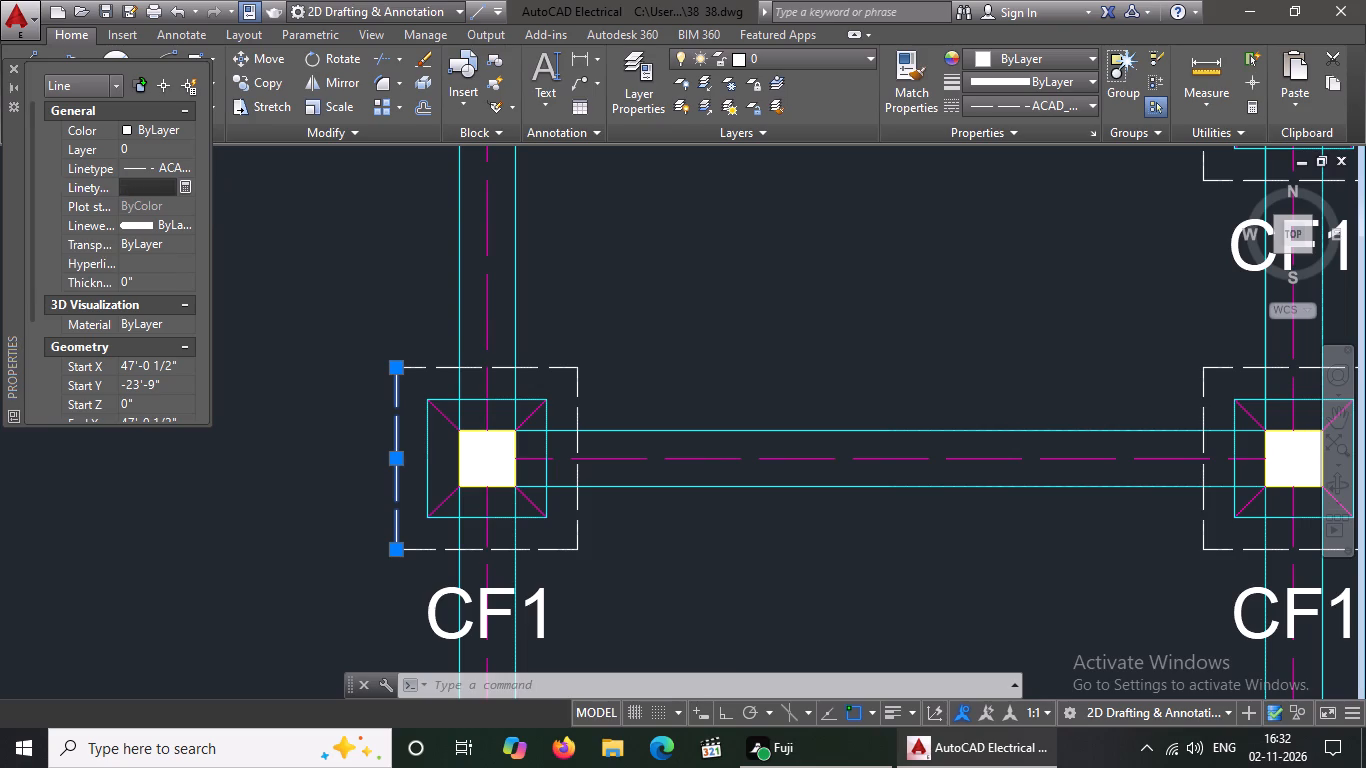
key(Escape)
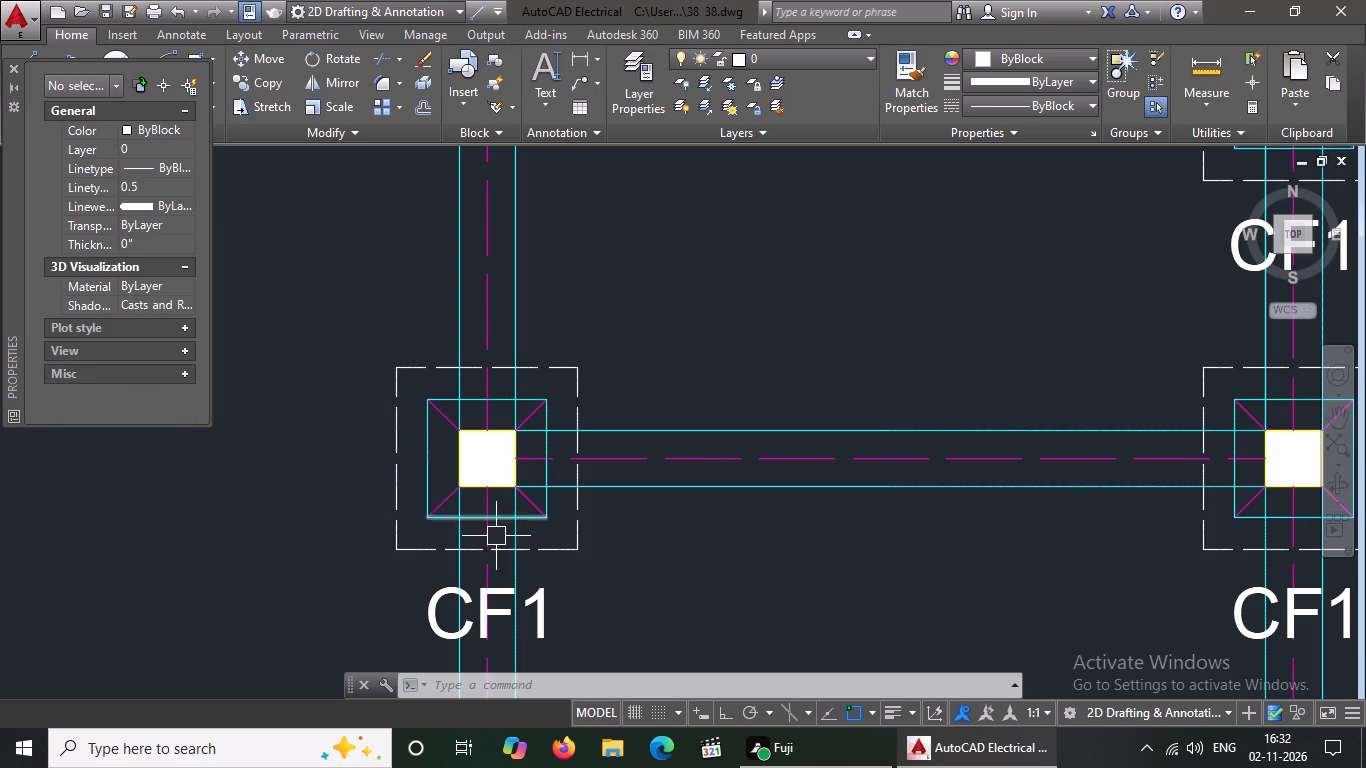
Set the linetype scale of the bottom dashed outline line of the left-column CF1 footing to 0.6.
click(446, 554)
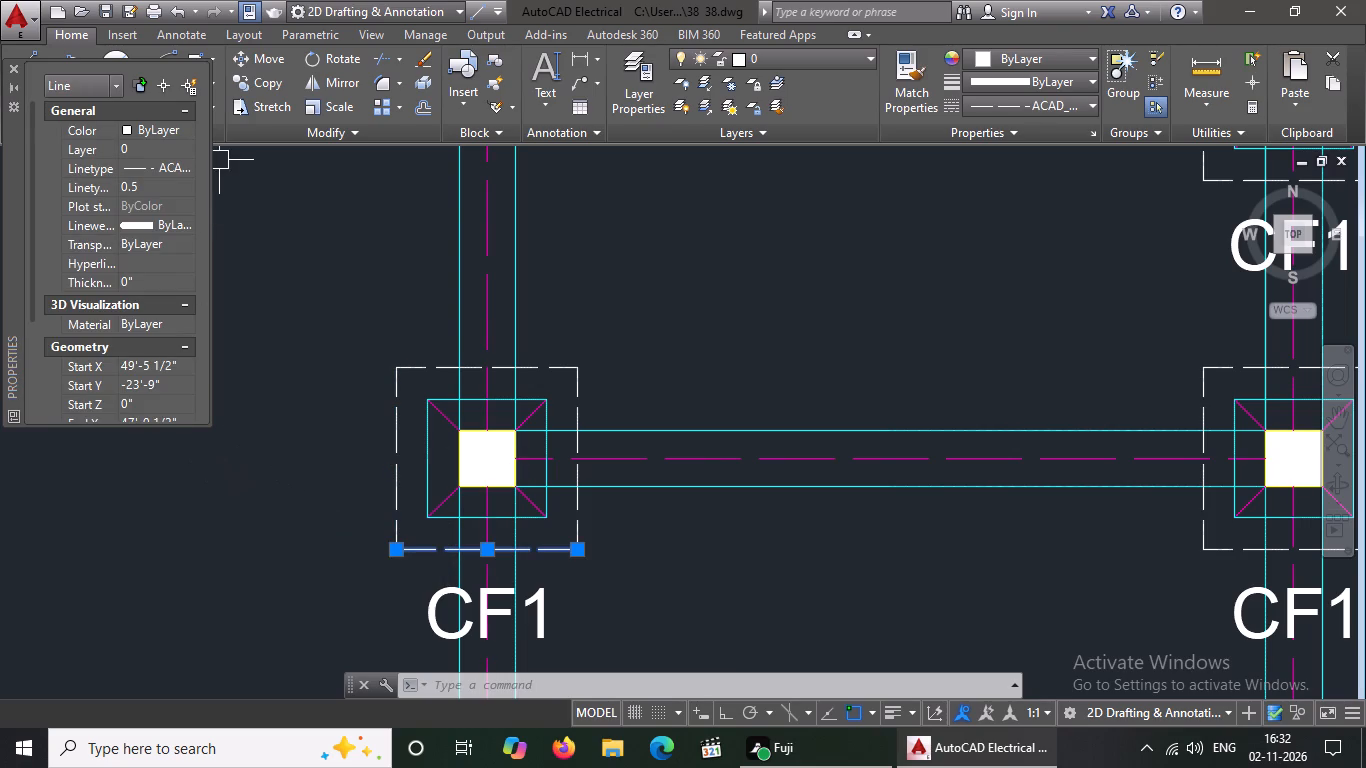
click(154, 186)
key(BackSpace)
key(BackSpace)
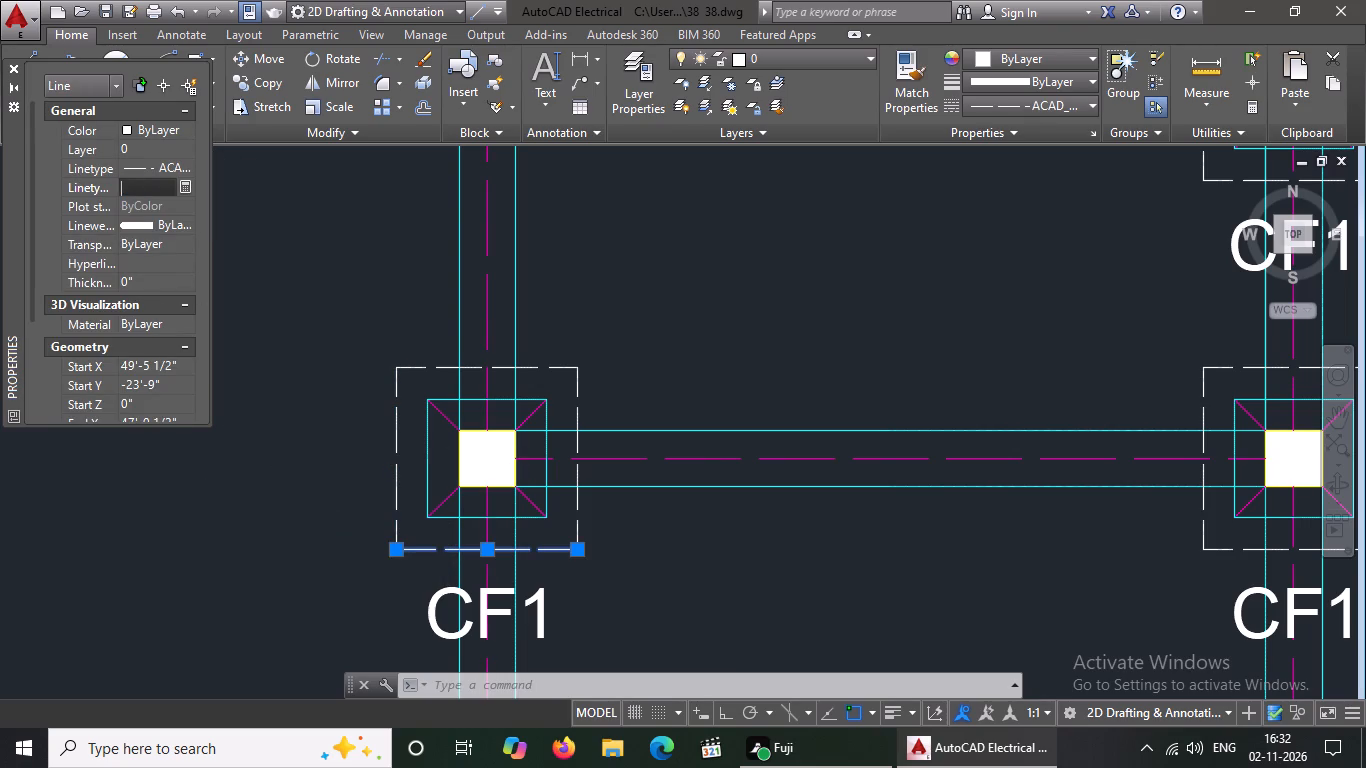
key(BackSpace)
text(0.6)
key(Return)
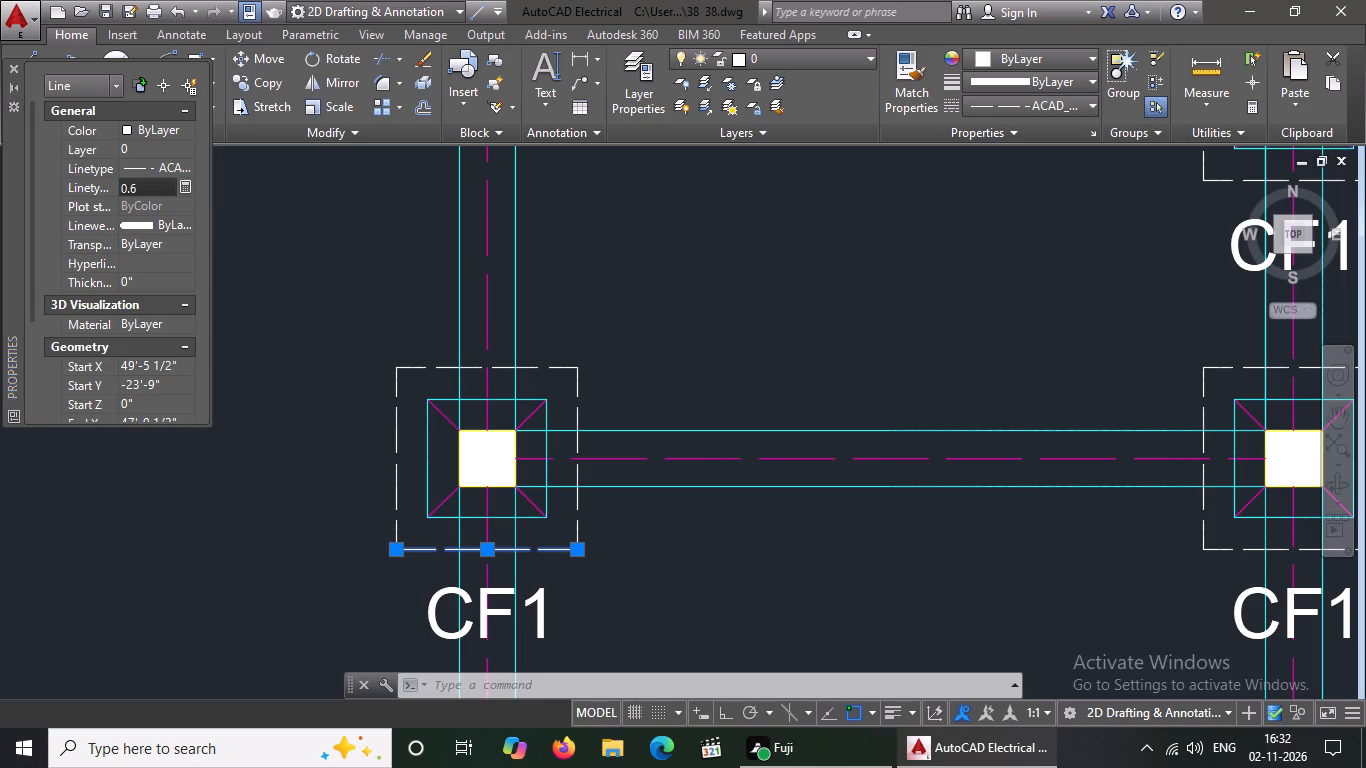
Check the linetype scale of the dashed outline lines on the left-column and middle-column CF1 footings in this row.
click(393, 477)
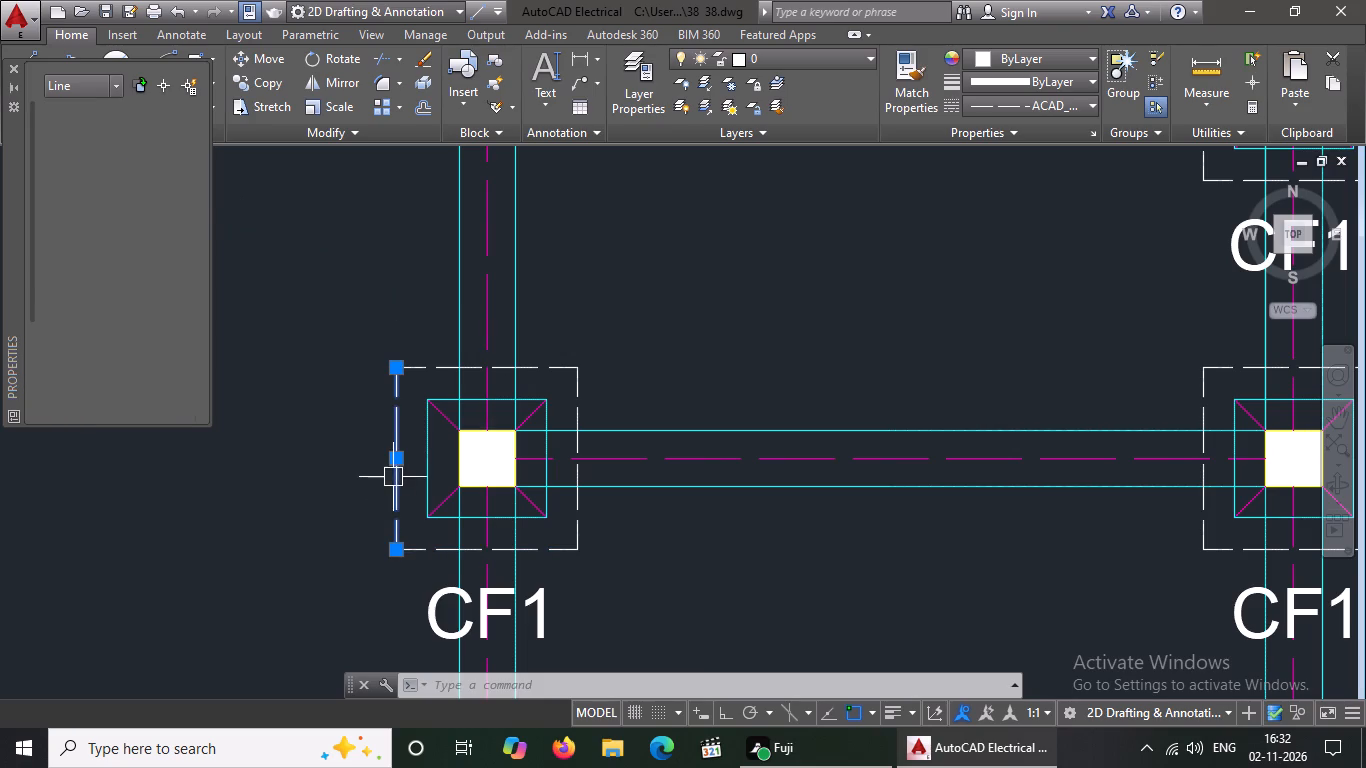
click(576, 500)
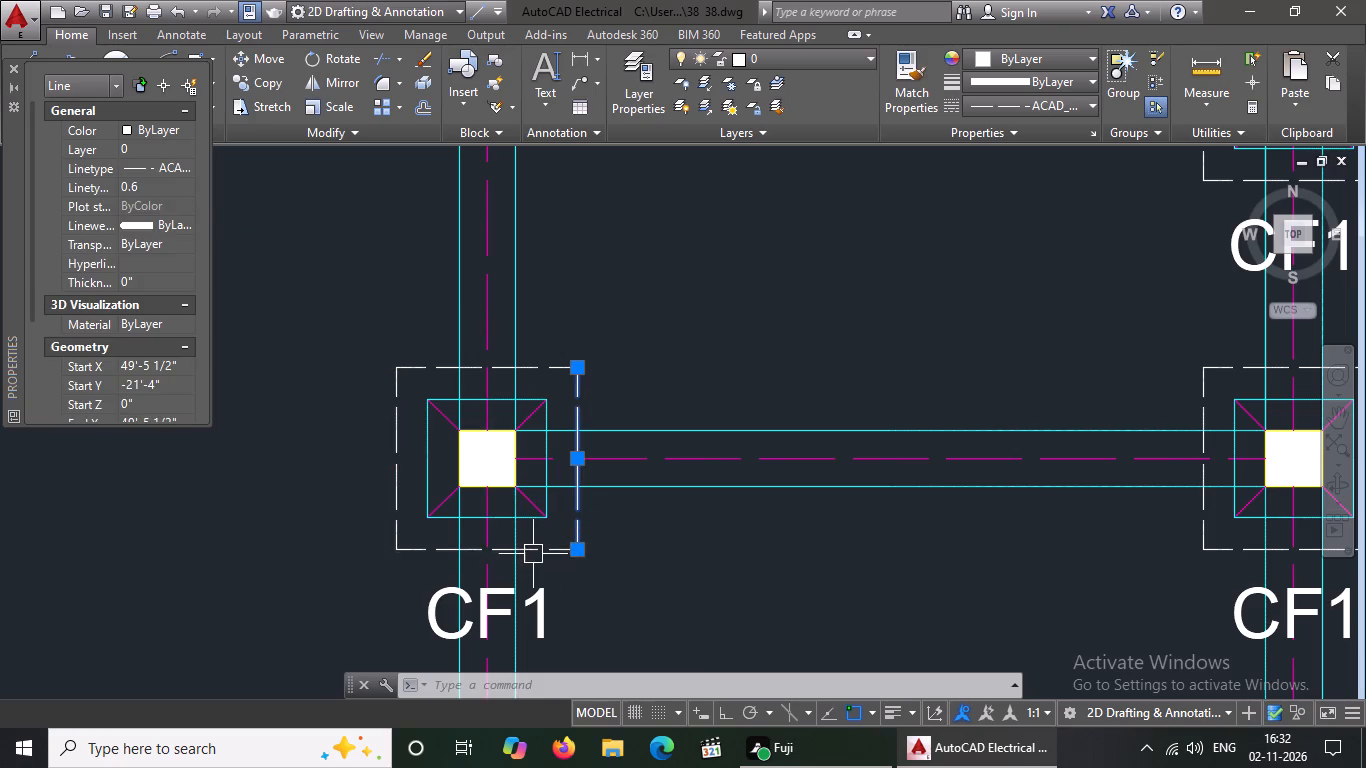
click(536, 553)
click(550, 369)
scroll(508, 377, down, 2)
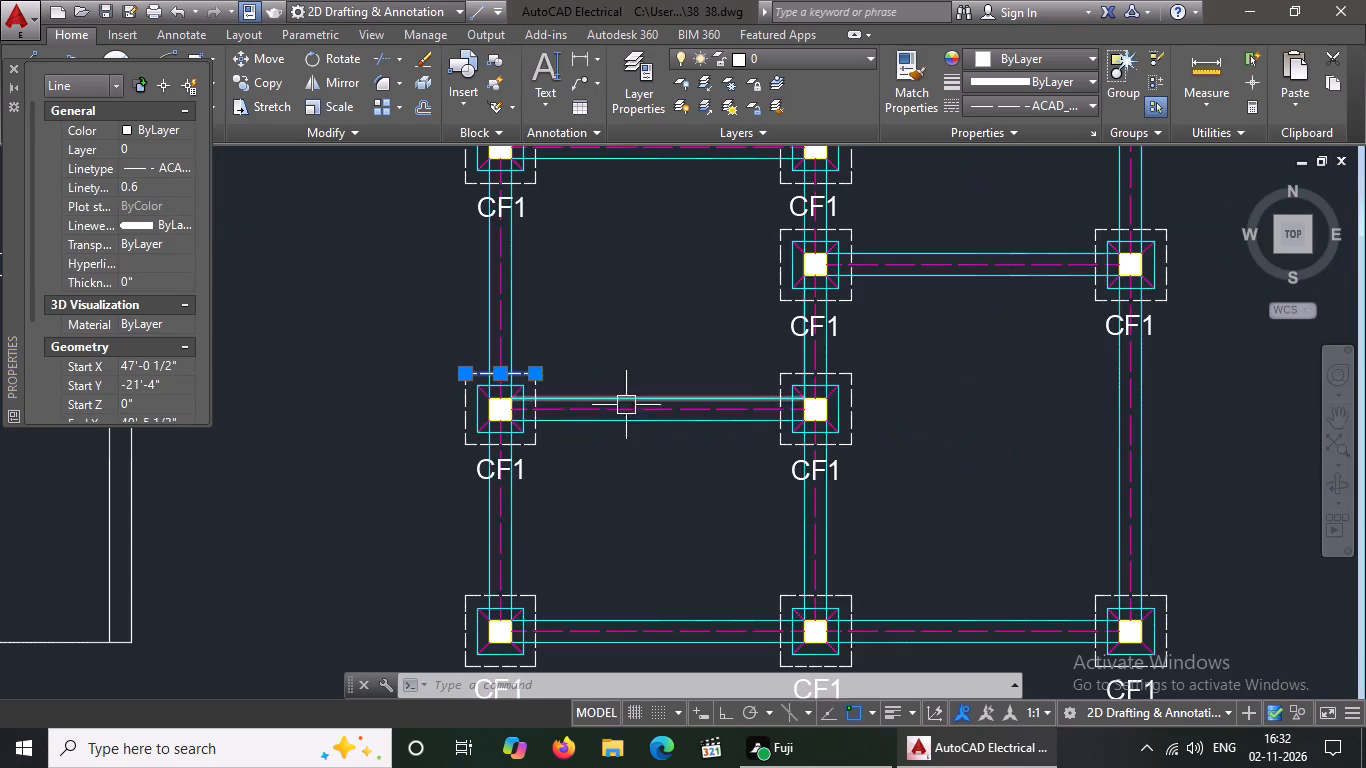
scroll(802, 413, up, 3)
key(Escape)
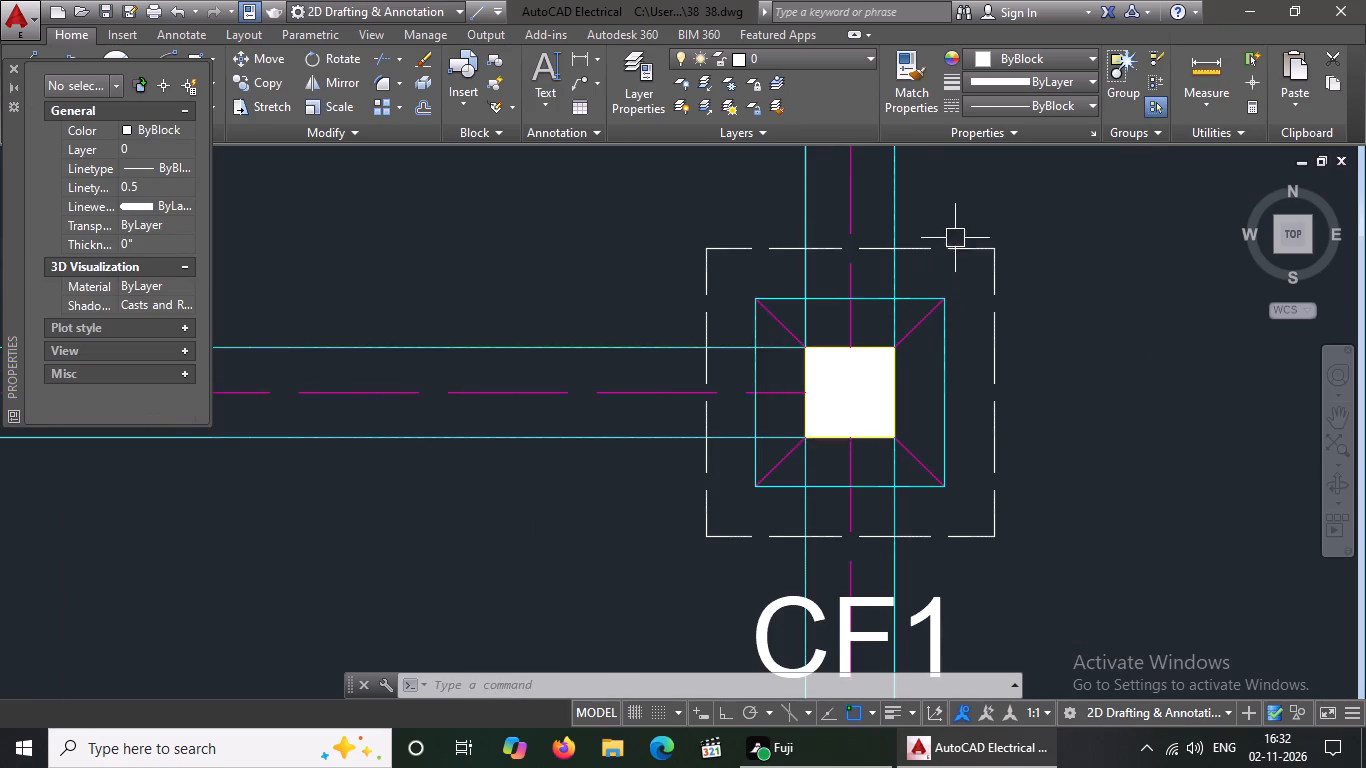
click(955, 237)
click(950, 260)
click(707, 493)
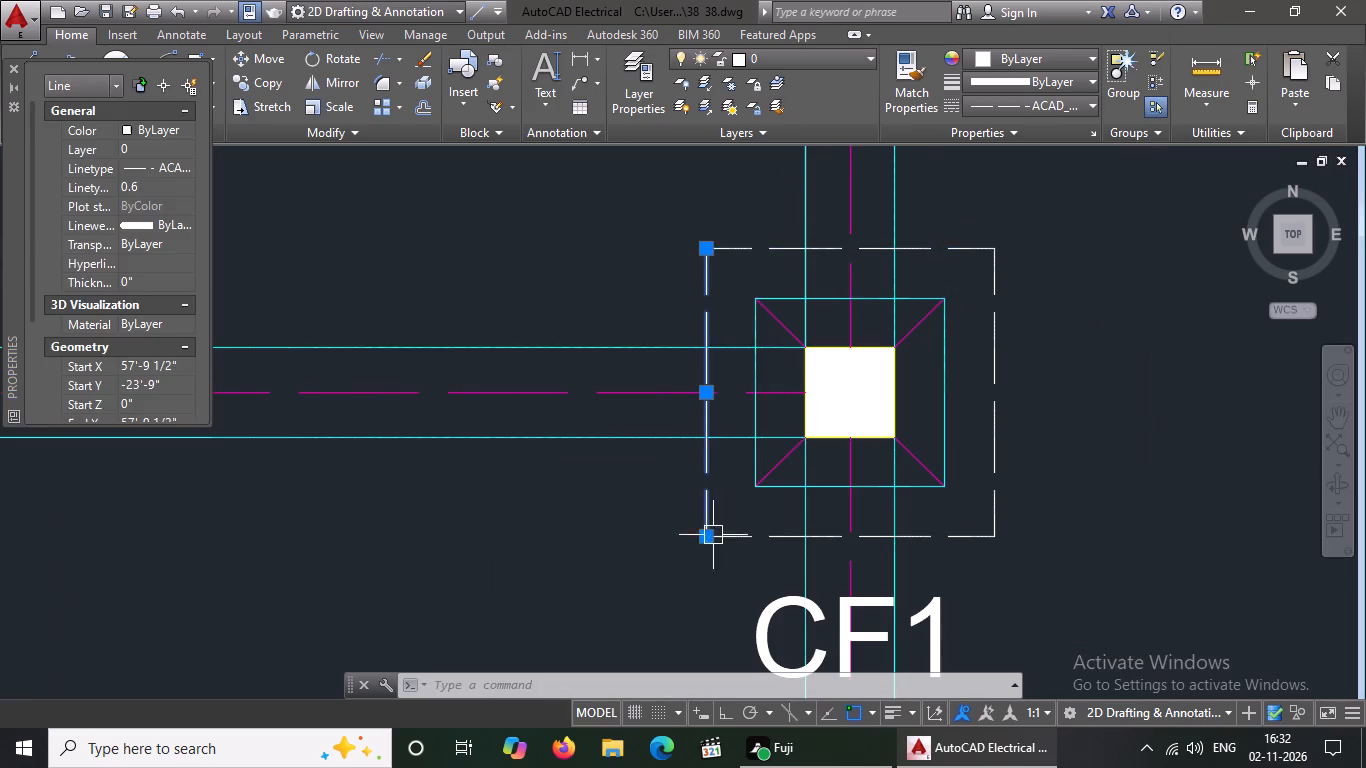
click(756, 533)
scroll(749, 442, down, 3)
key(Escape)
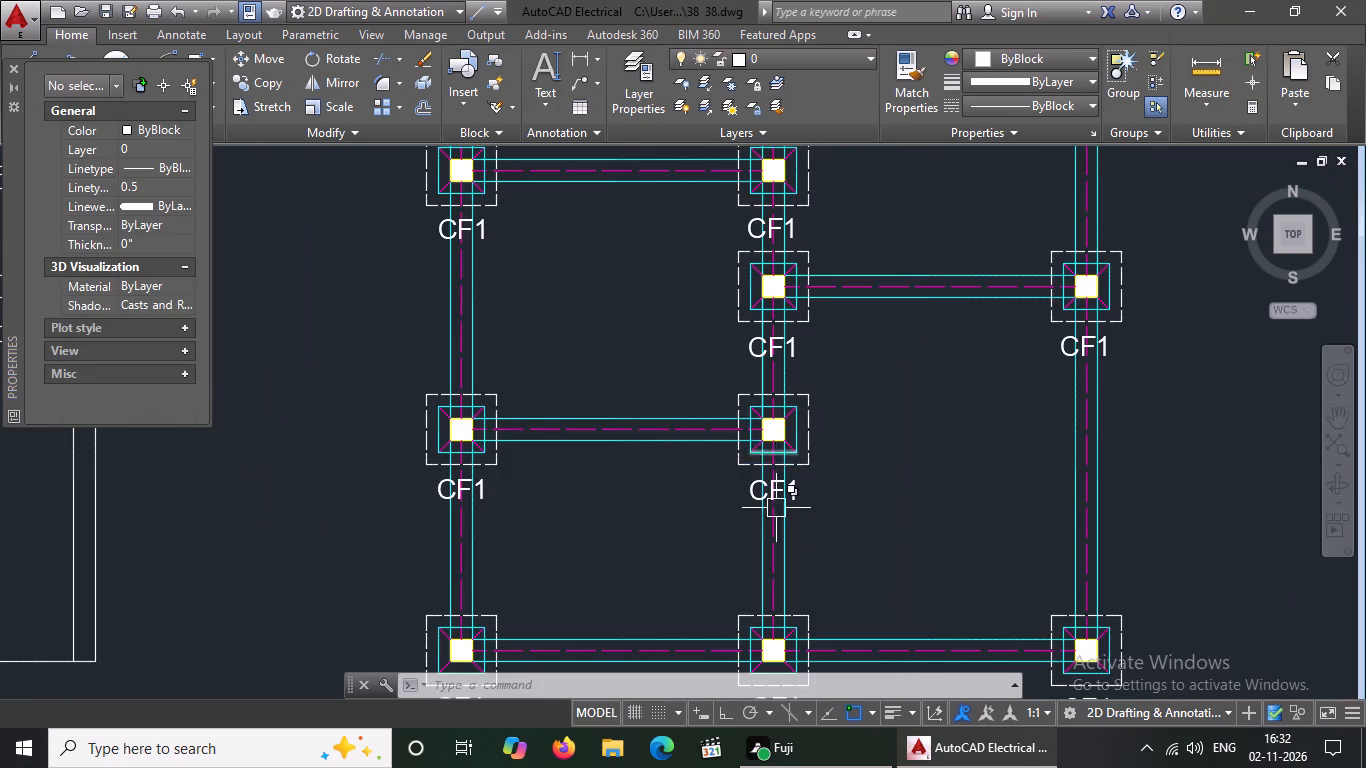
Set the linetype scale of the top dashed outline line of the bottom-left corner CF1 footing to 0.6.
scroll(776, 513, down, 2)
scroll(671, 590, up, 3)
scroll(579, 453, up, 2)
click(652, 436)
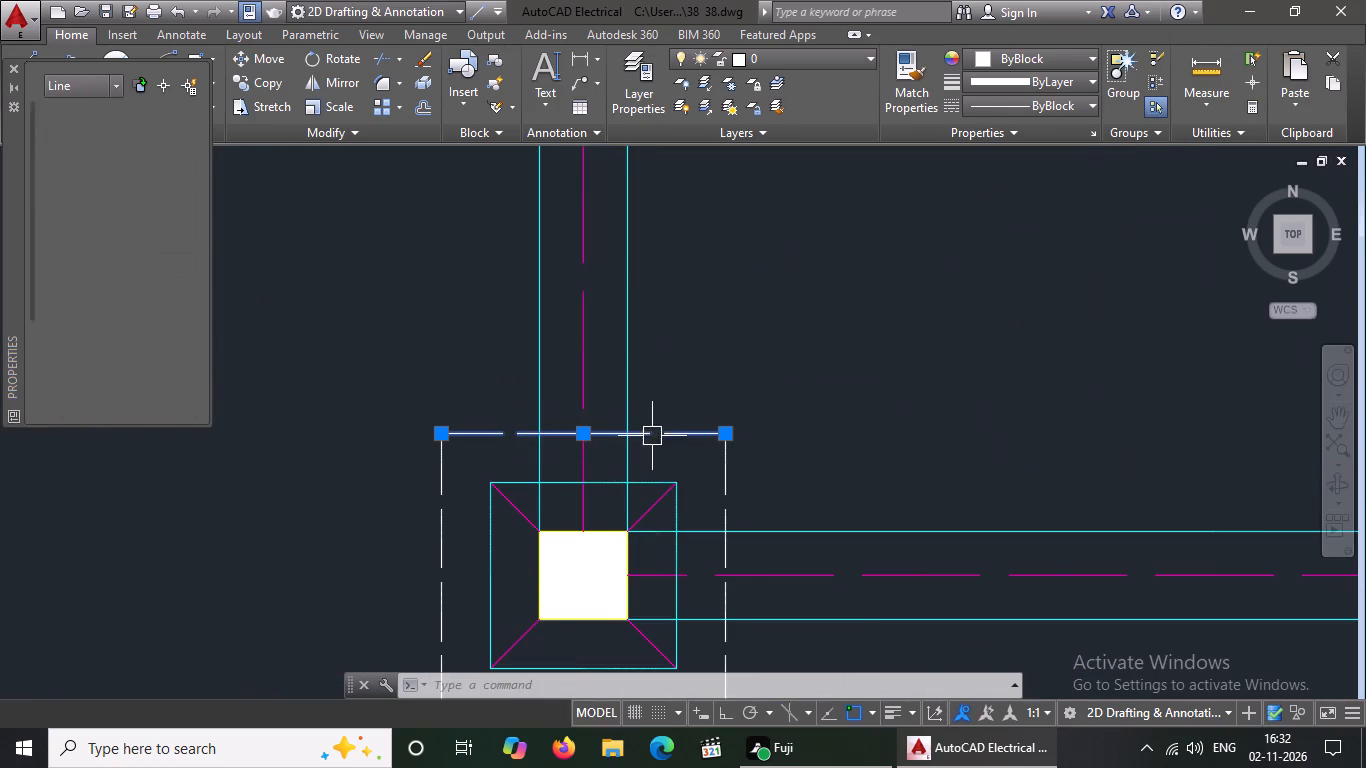
click(157, 178)
key(BackSpace)
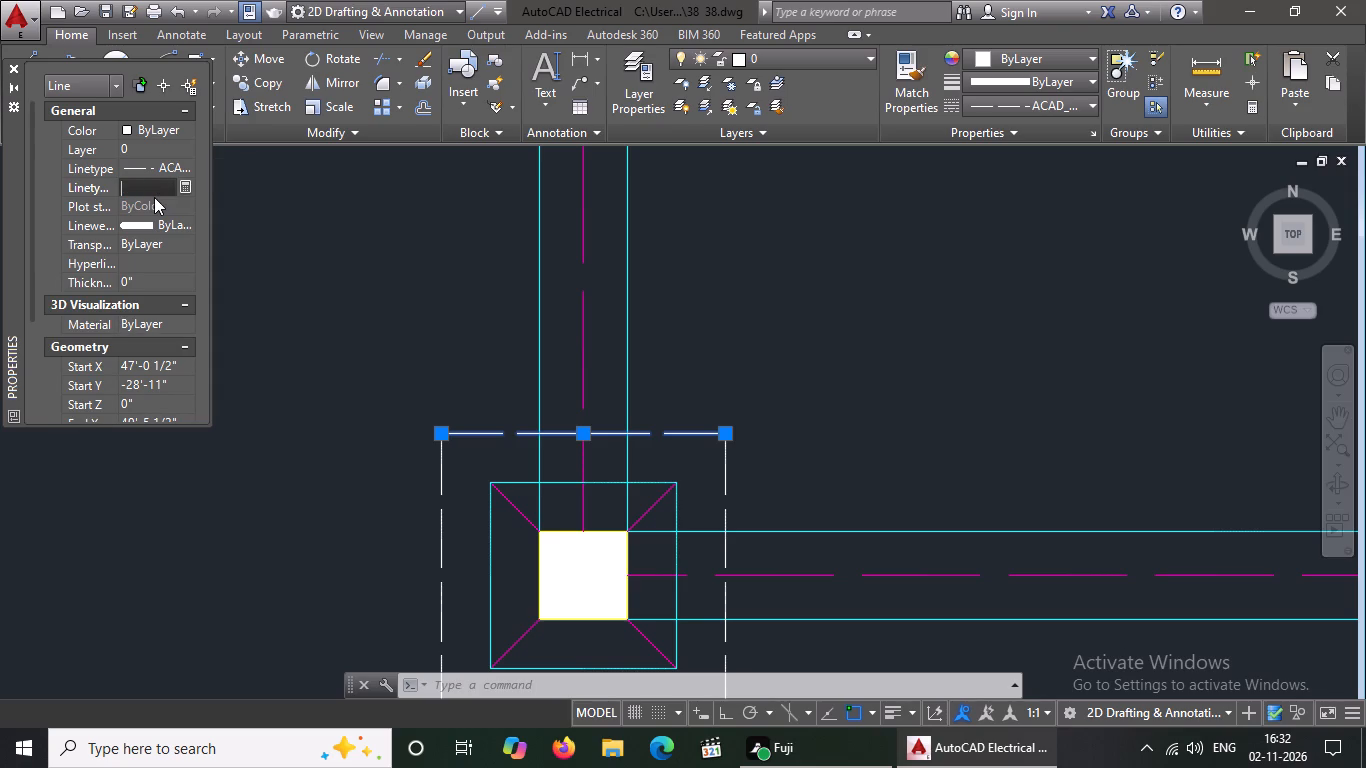
key(BackSpace)
text(0.6)
key(Return)
Set the linetype scale of the left dashed outline line of the bottom-left corner CF1 footing to 0.6.
key(Escape)
click(437, 517)
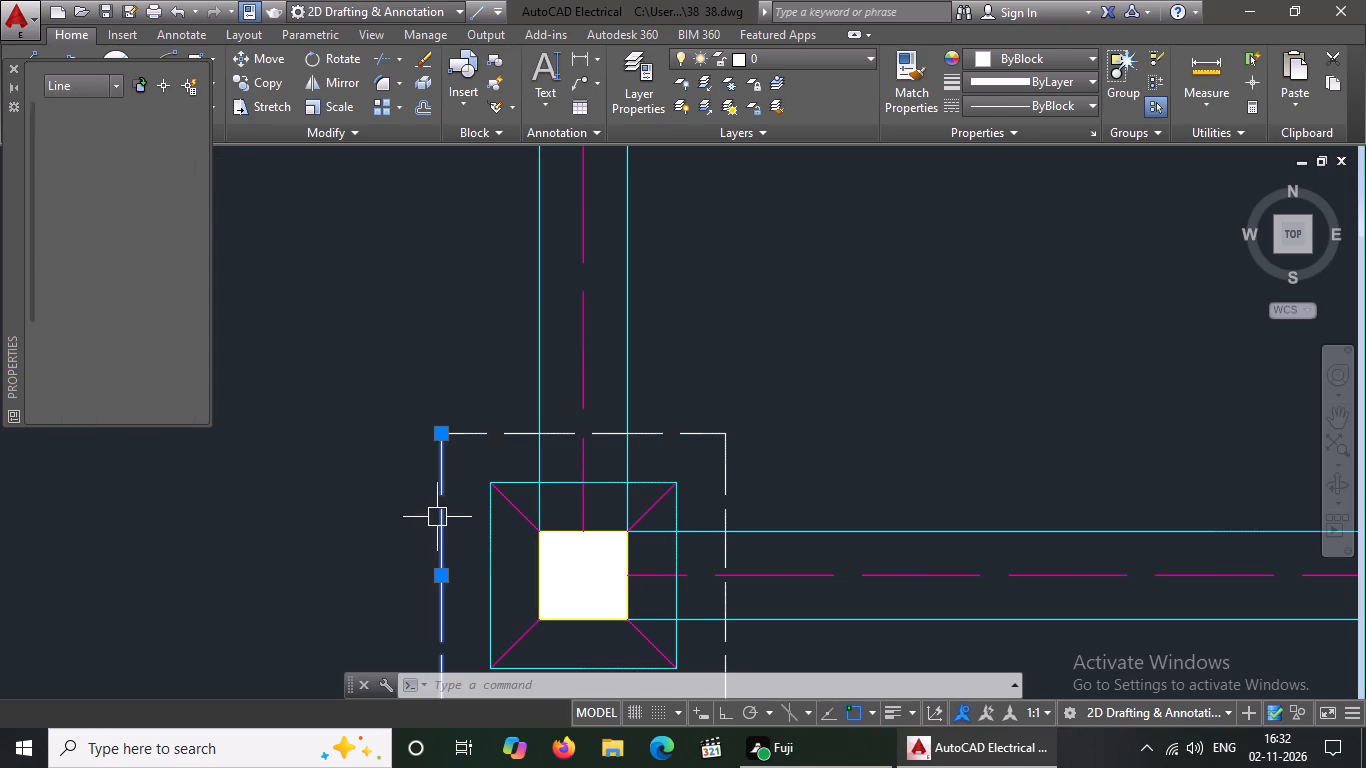
click(173, 182)
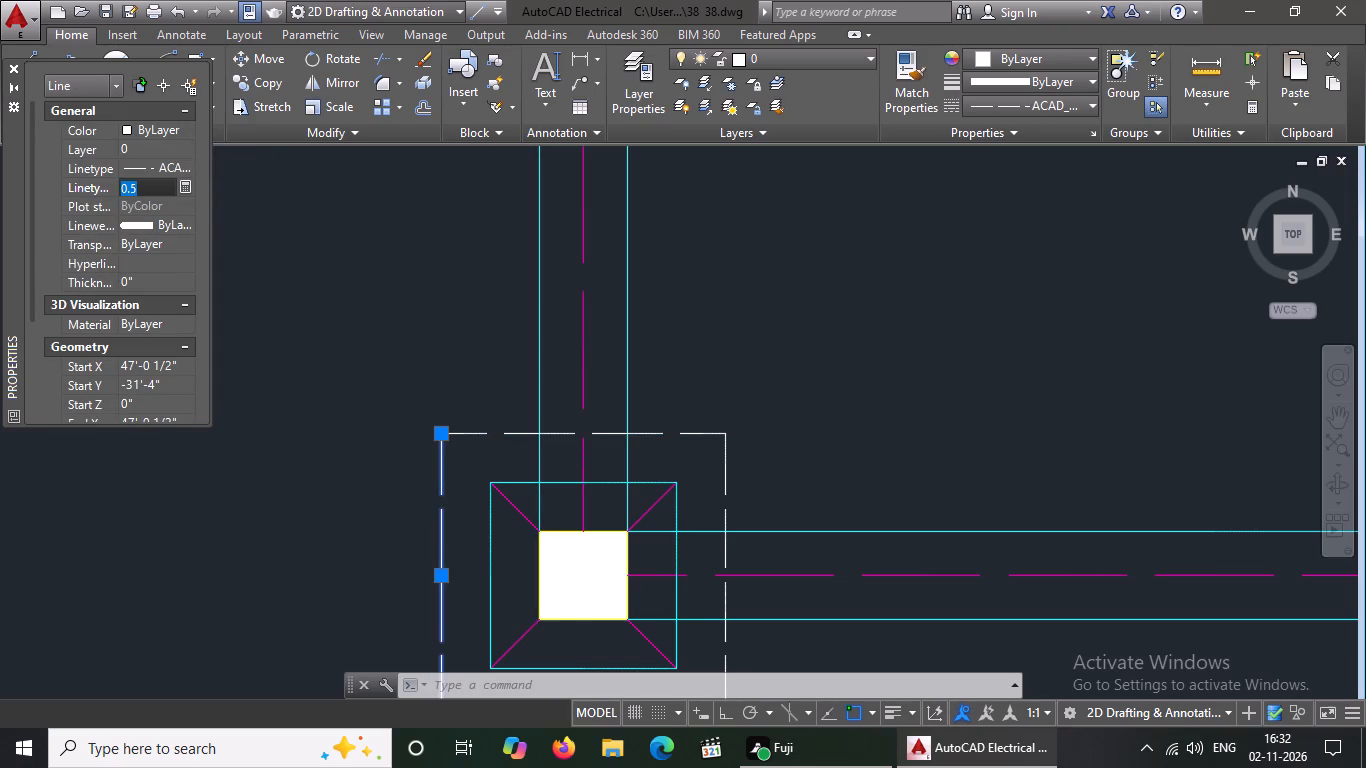
key(BackSpace)
key(BackSpace)
text(0.6)
key(Return)
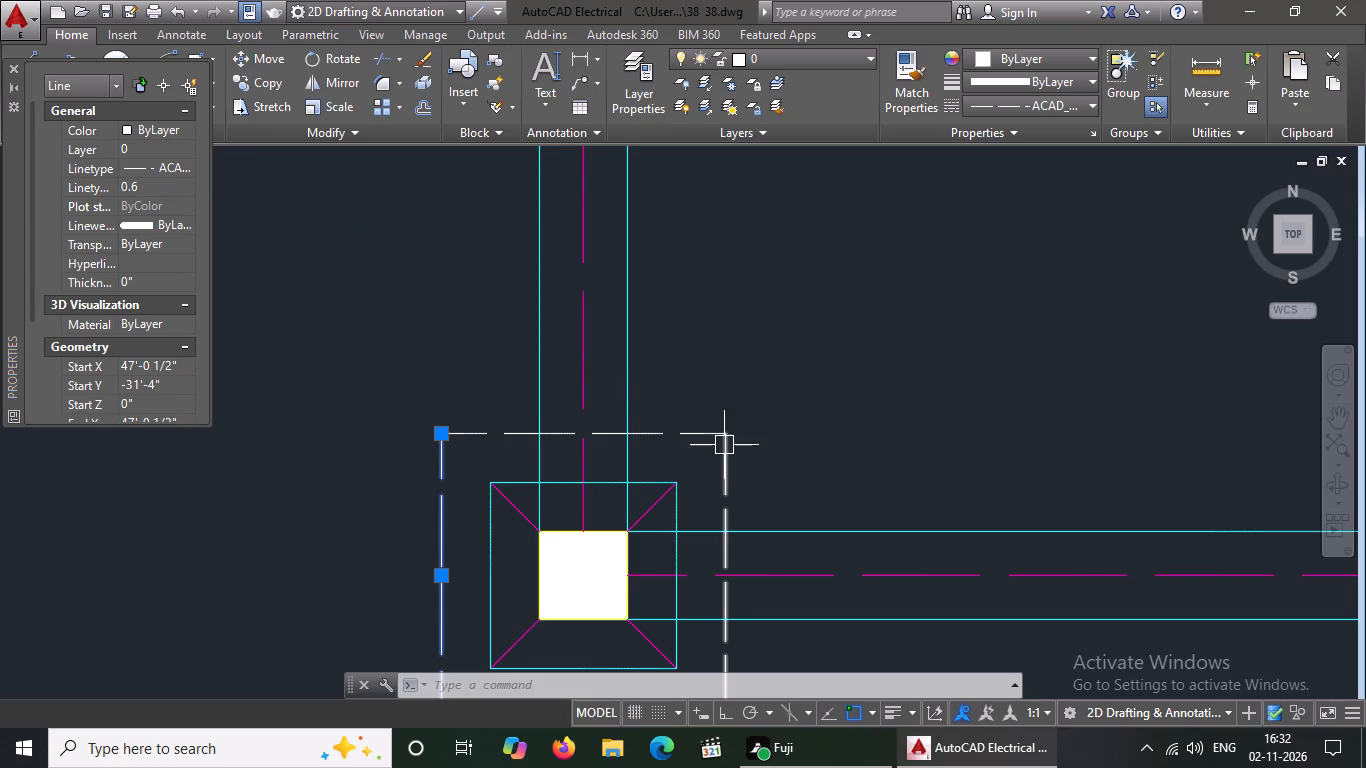
scroll(538, 404, down, 2)
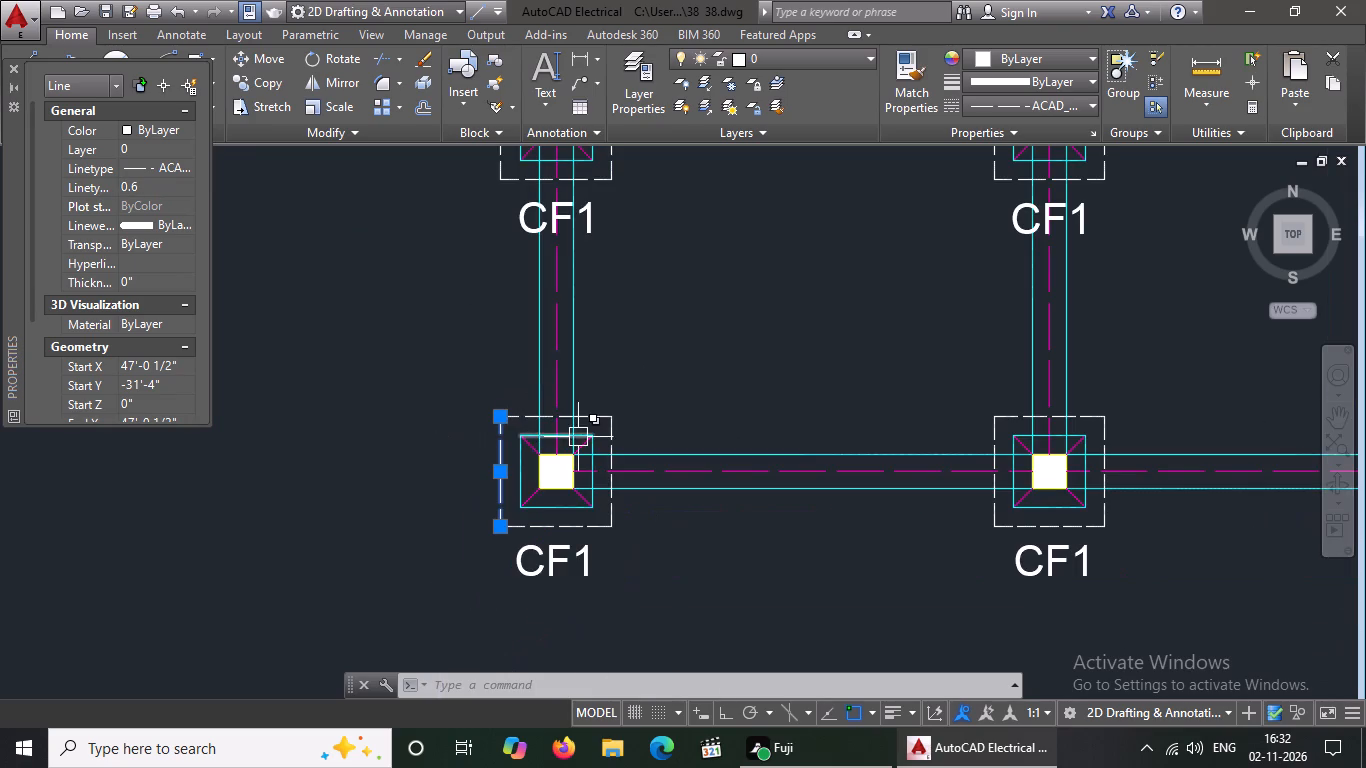
key(Escape)
Set the linetype scale of the right dashed outline line of the bottom-left corner CF1 footing to 0.6.
click(615, 440)
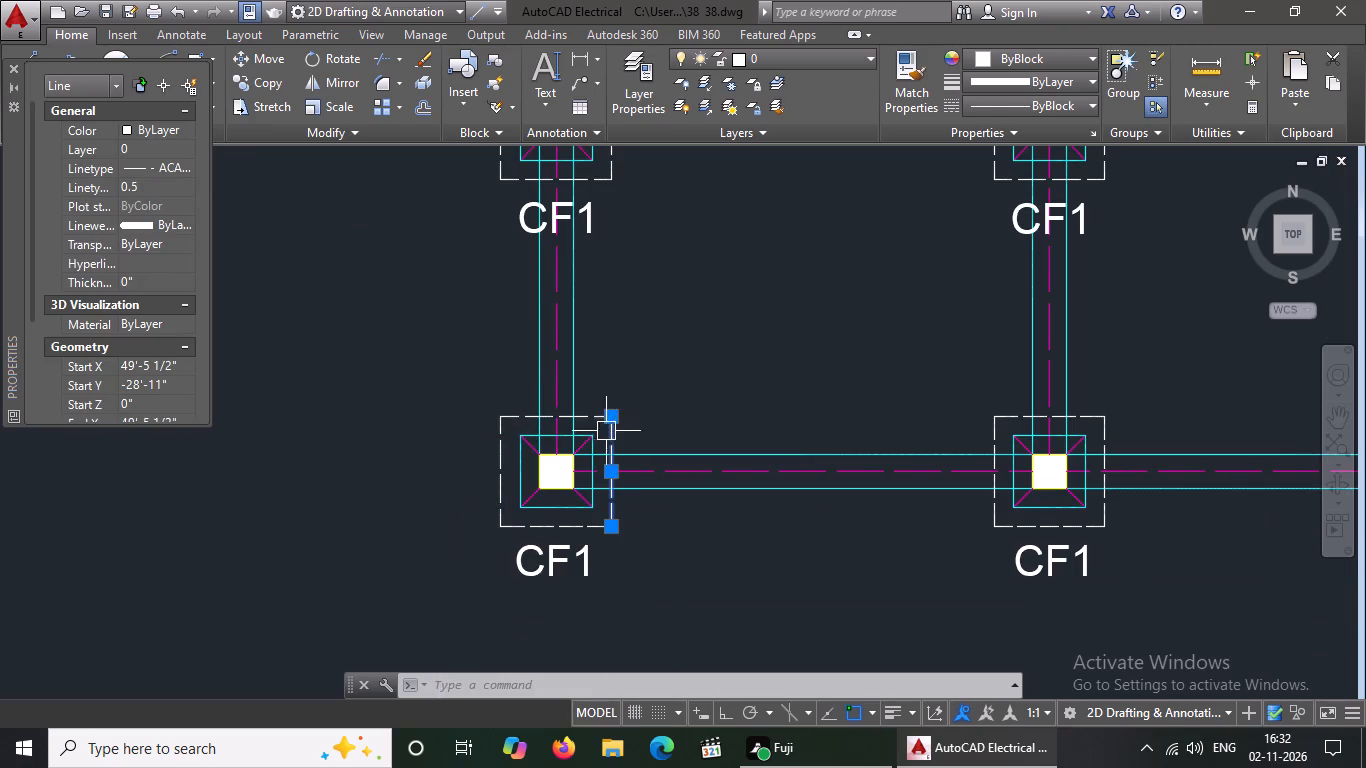
click(133, 178)
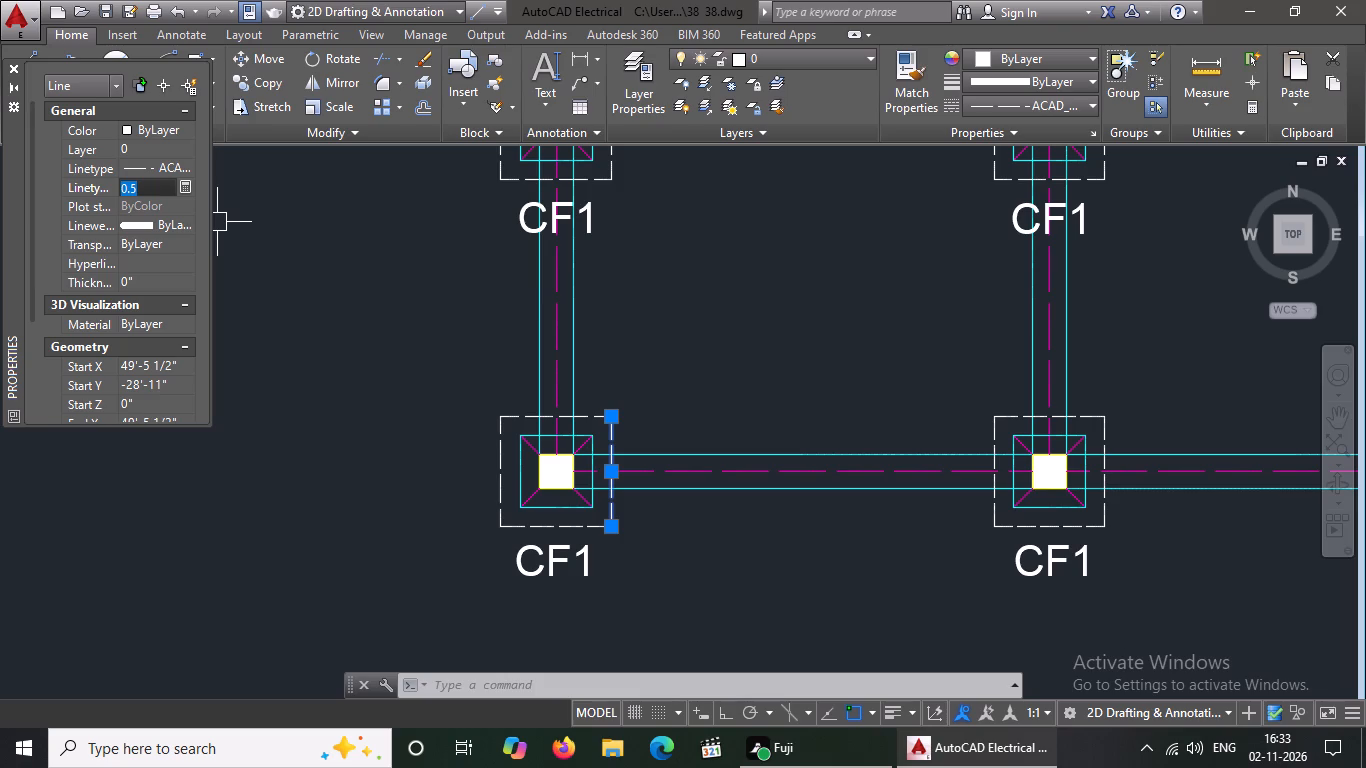
key(BackSpace)
key(BackSpace)
text(0.6)
key(Return)
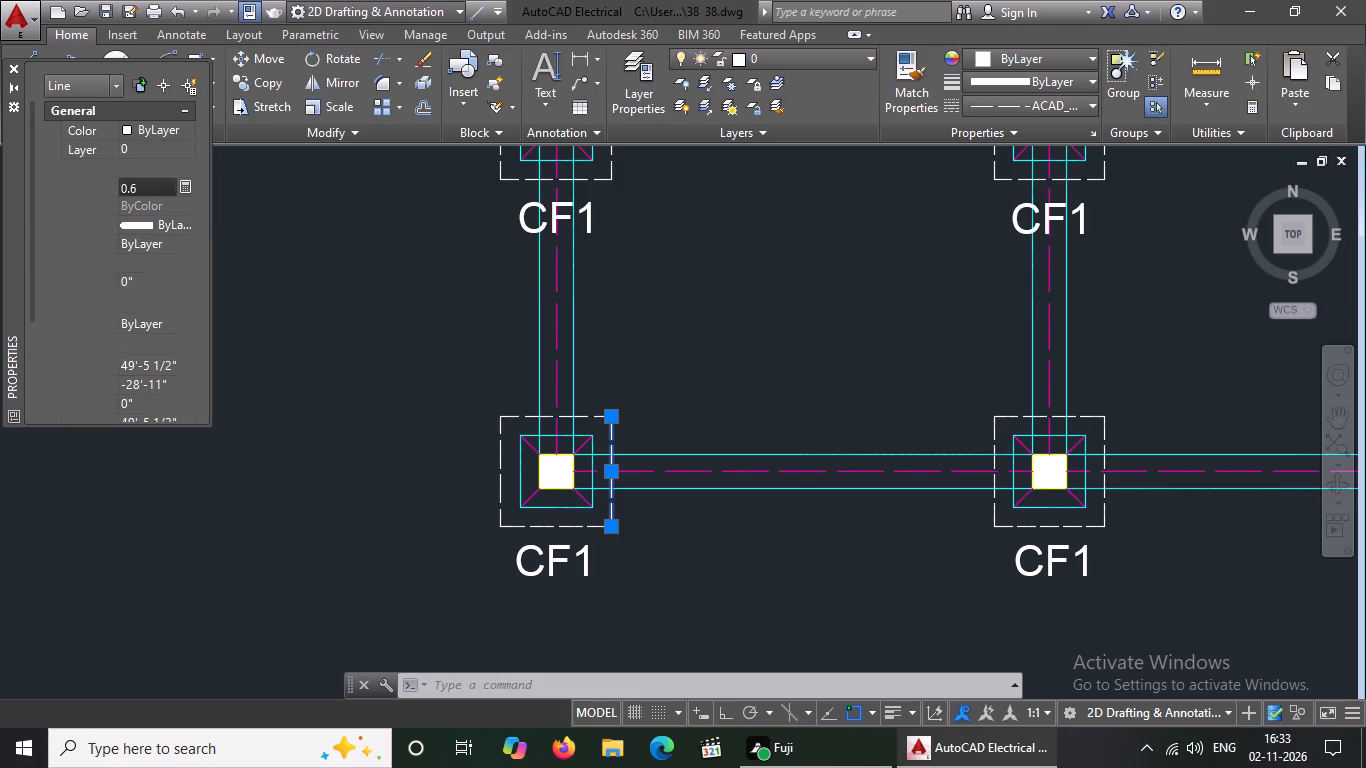
key(Escape)
Set the linetype scale of the bottom dashed outline line of the bottom-left corner CF1 footing to 0.6.
click(587, 520)
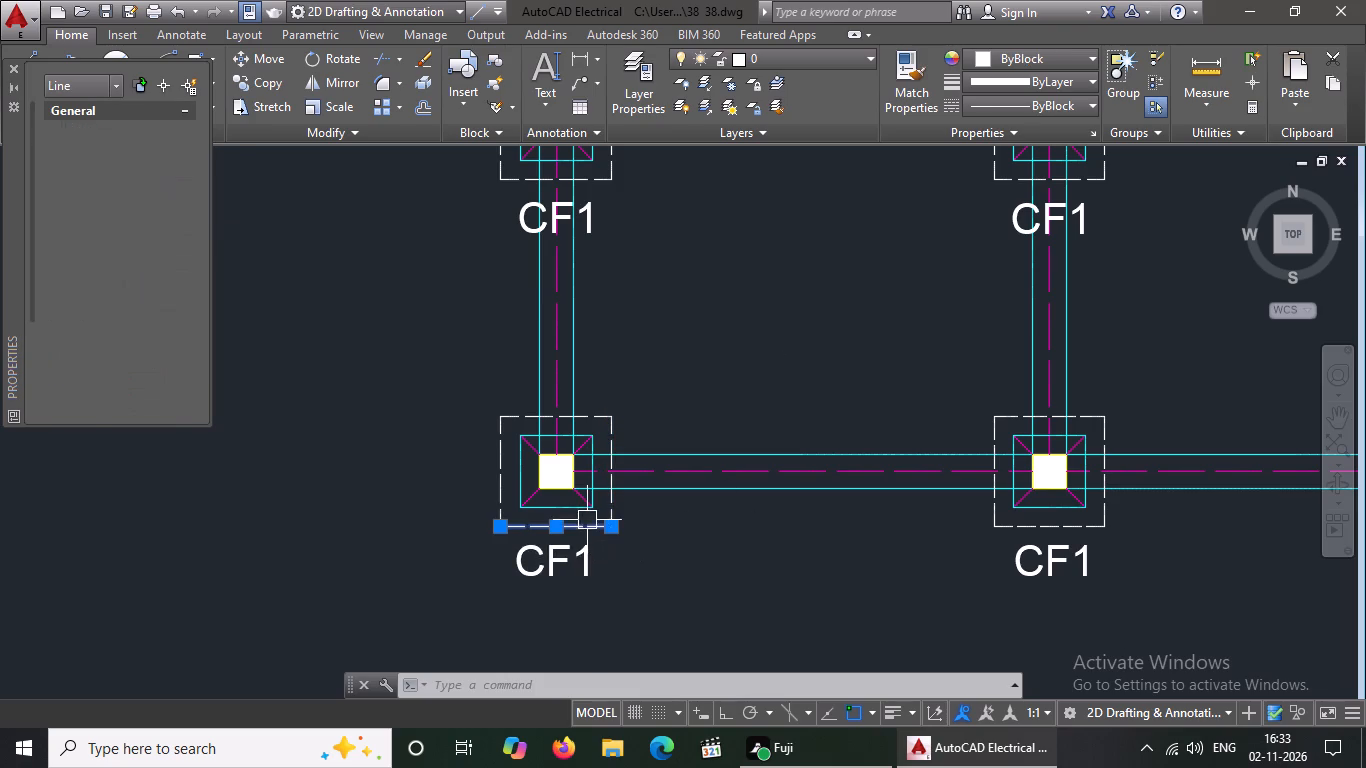
click(149, 183)
key(BackSpace)
key(BackSpace)
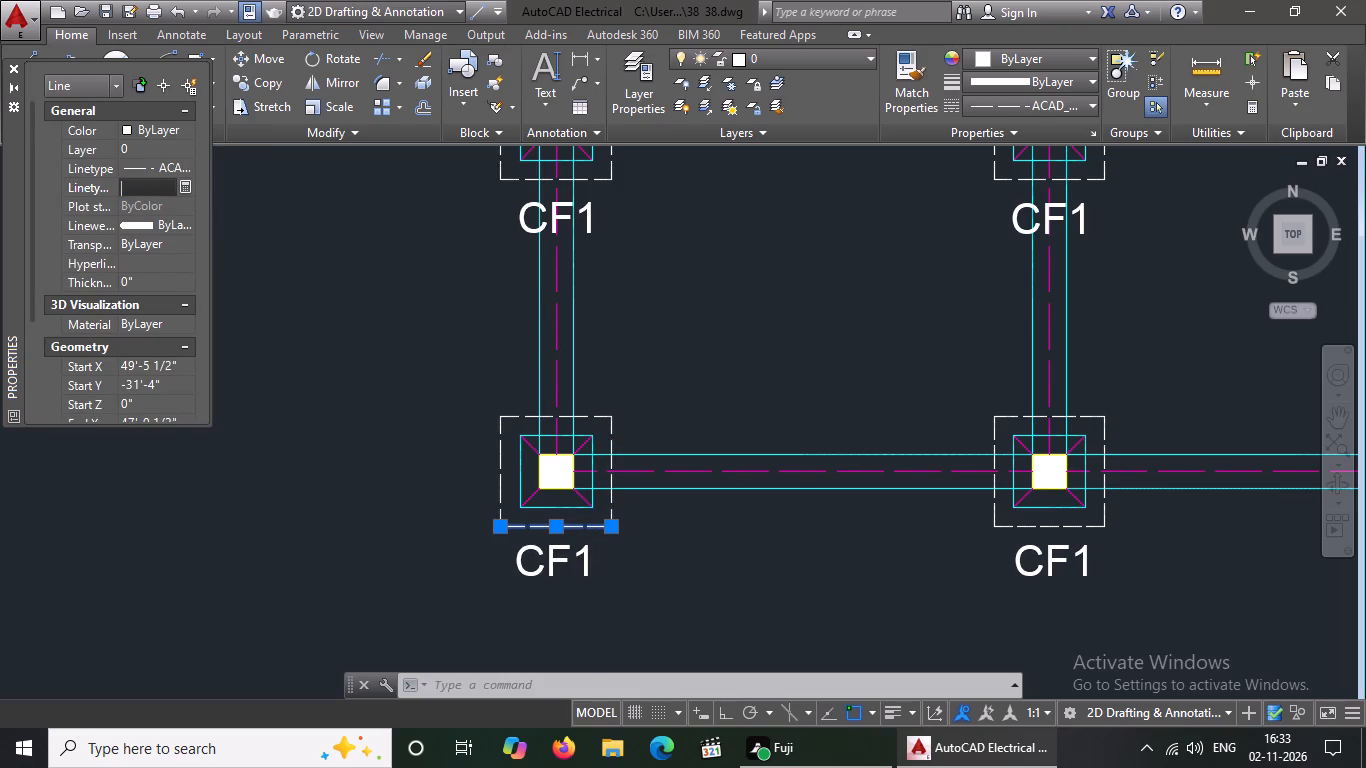
text(0.6)
key(Return)
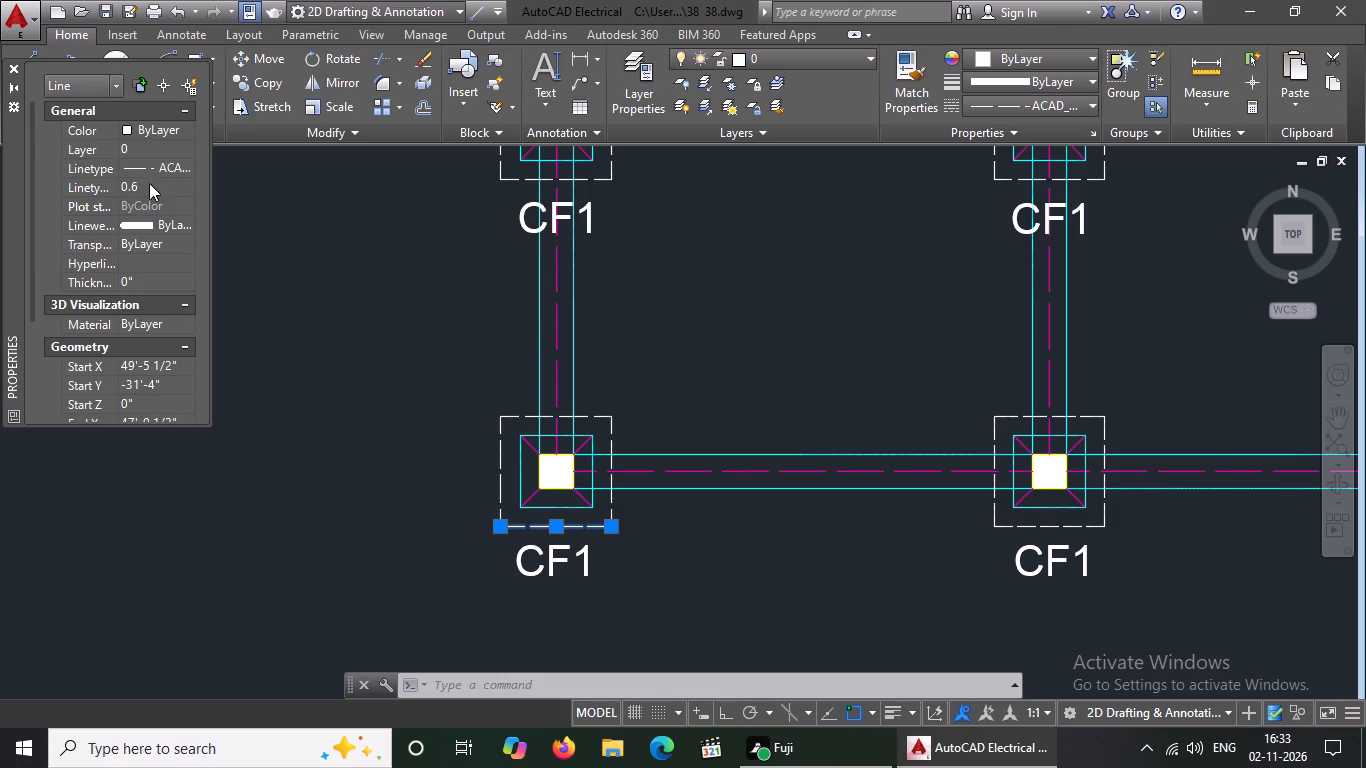
key(Escape)
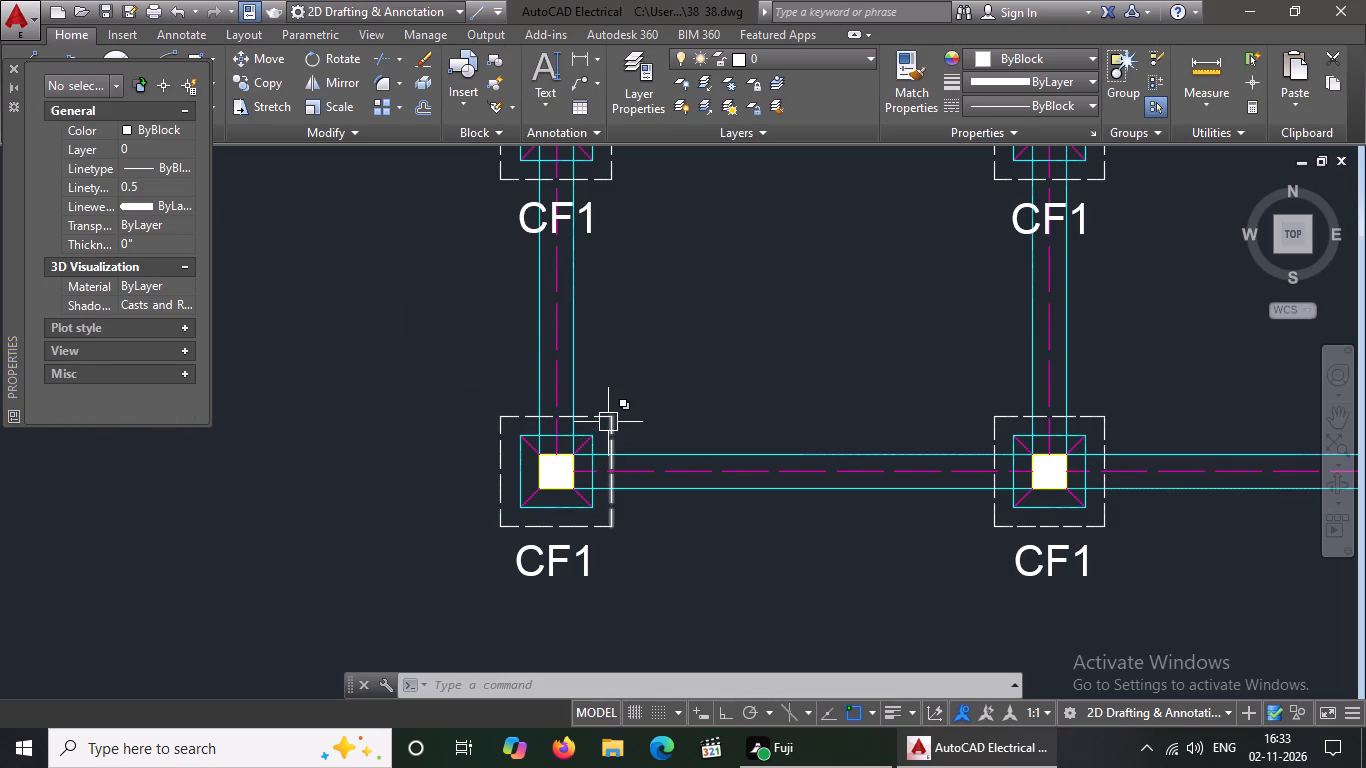
Check the linetype scale of the right, top and bottom dashed outline lines of the bottom-left corner CF1 footing.
click(612, 427)
scroll(590, 427, up, 3)
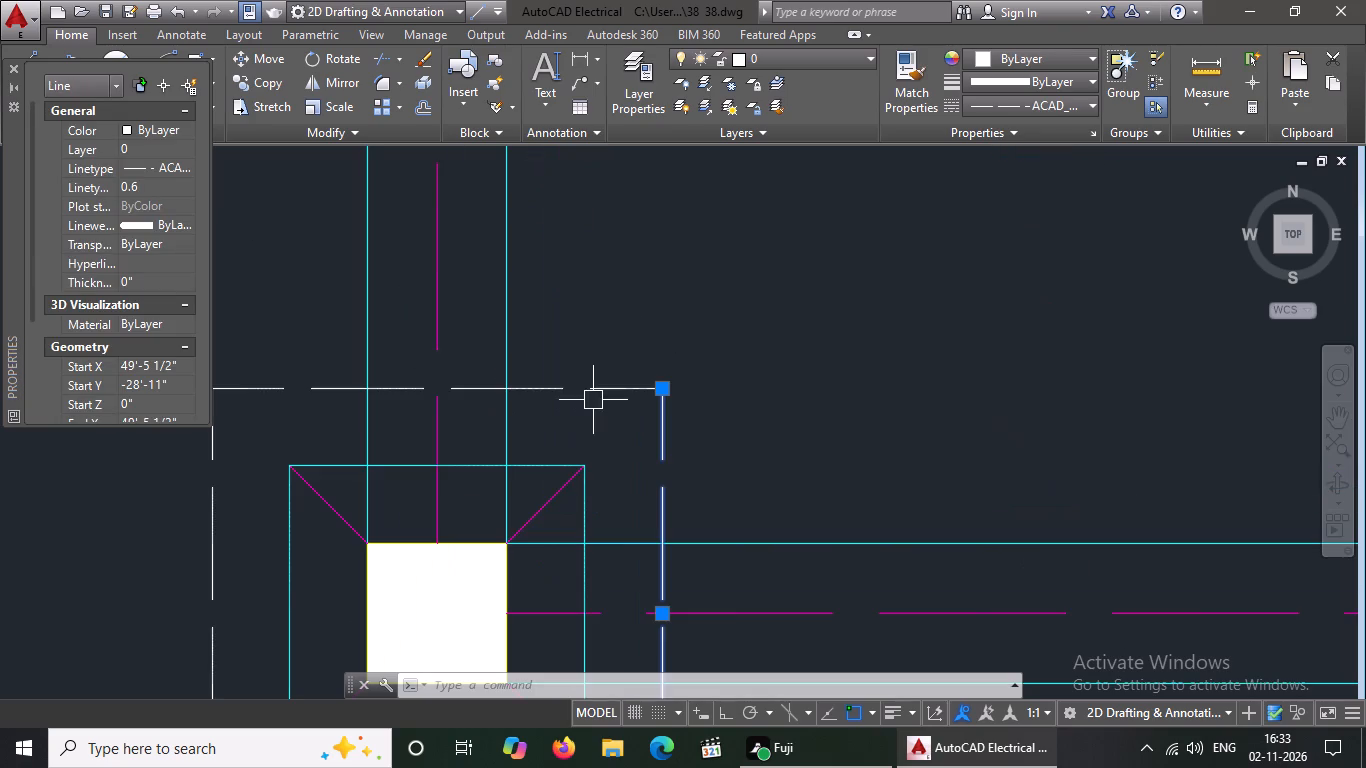
click(597, 389)
click(664, 464)
scroll(665, 446, down, 4)
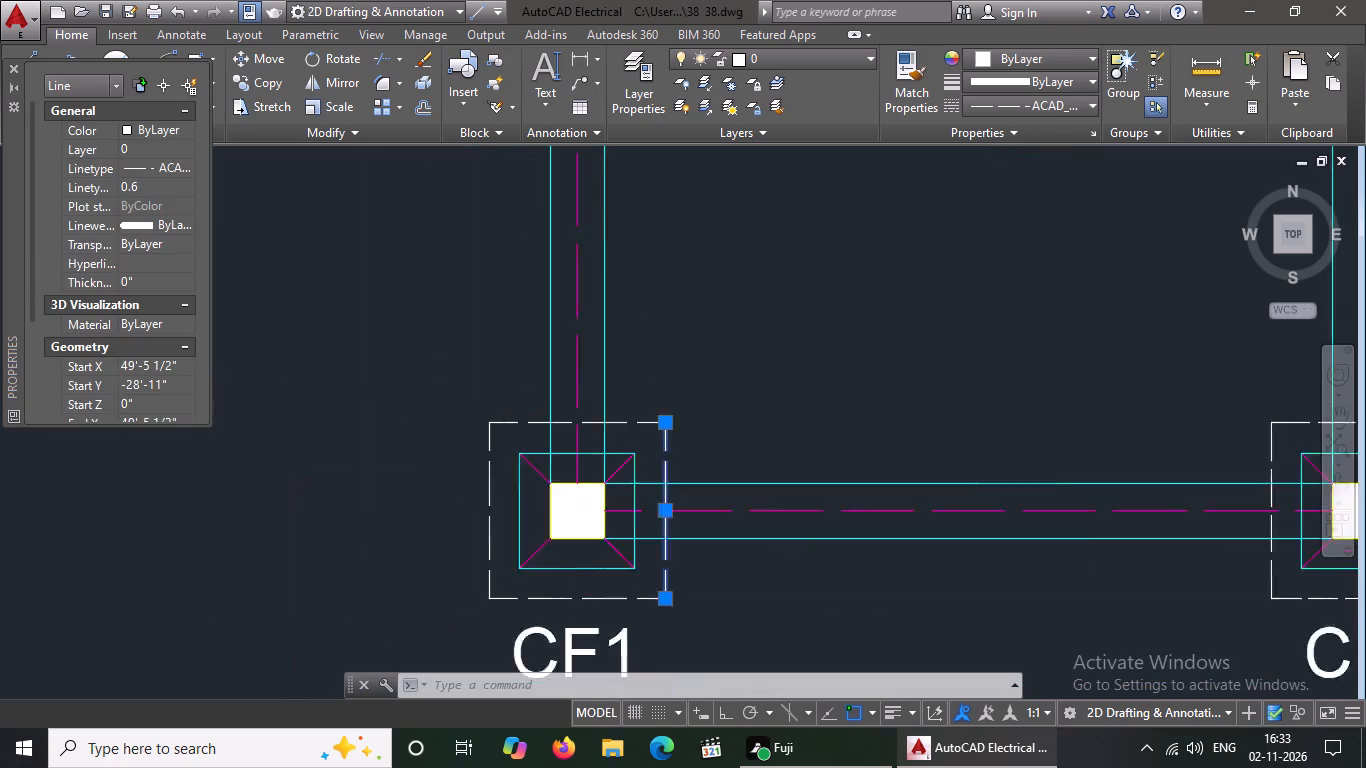
key(Escape)
click(648, 541)
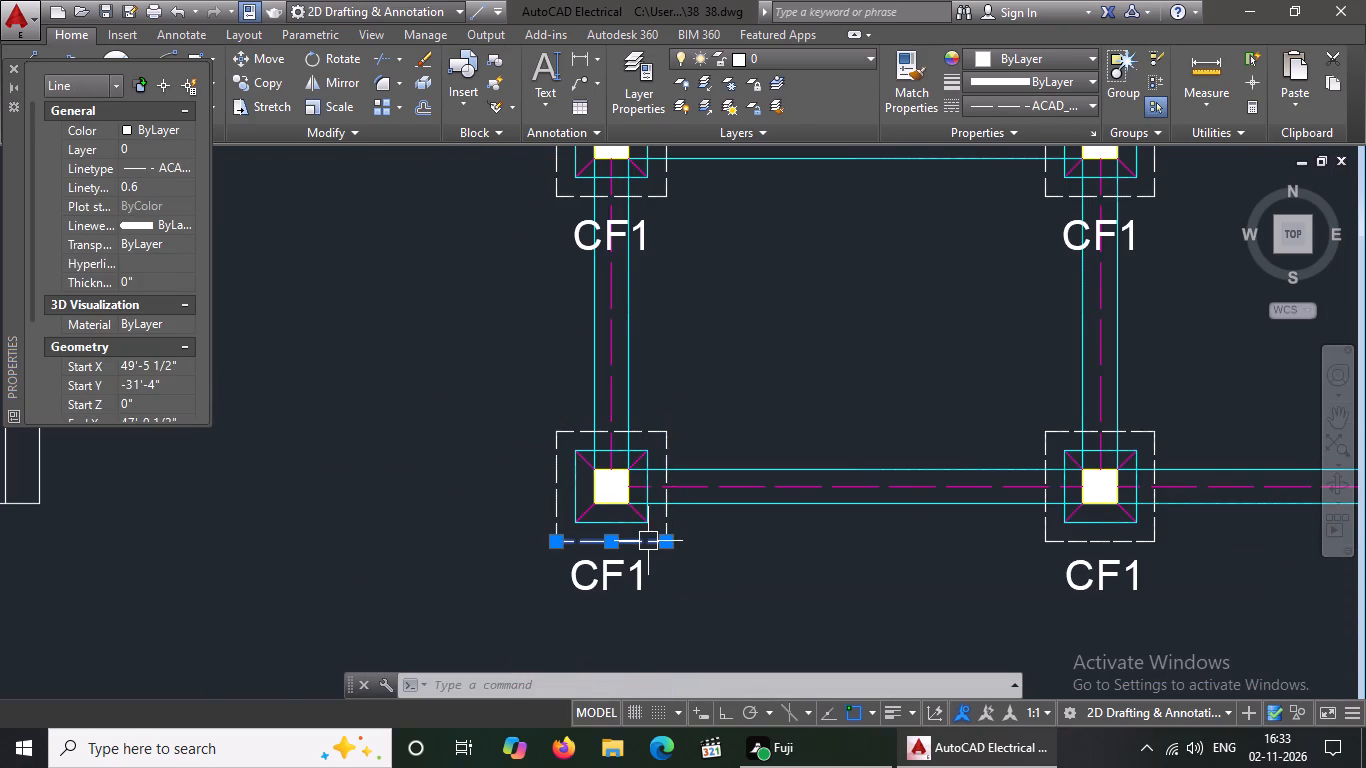
scroll(648, 541, down, 2)
key(Escape)
Set the linetype scale of the bottom dashed outline line of the middle CF1 footing in the bottom row to 0.6.
scroll(824, 525, up, 2)
click(786, 565)
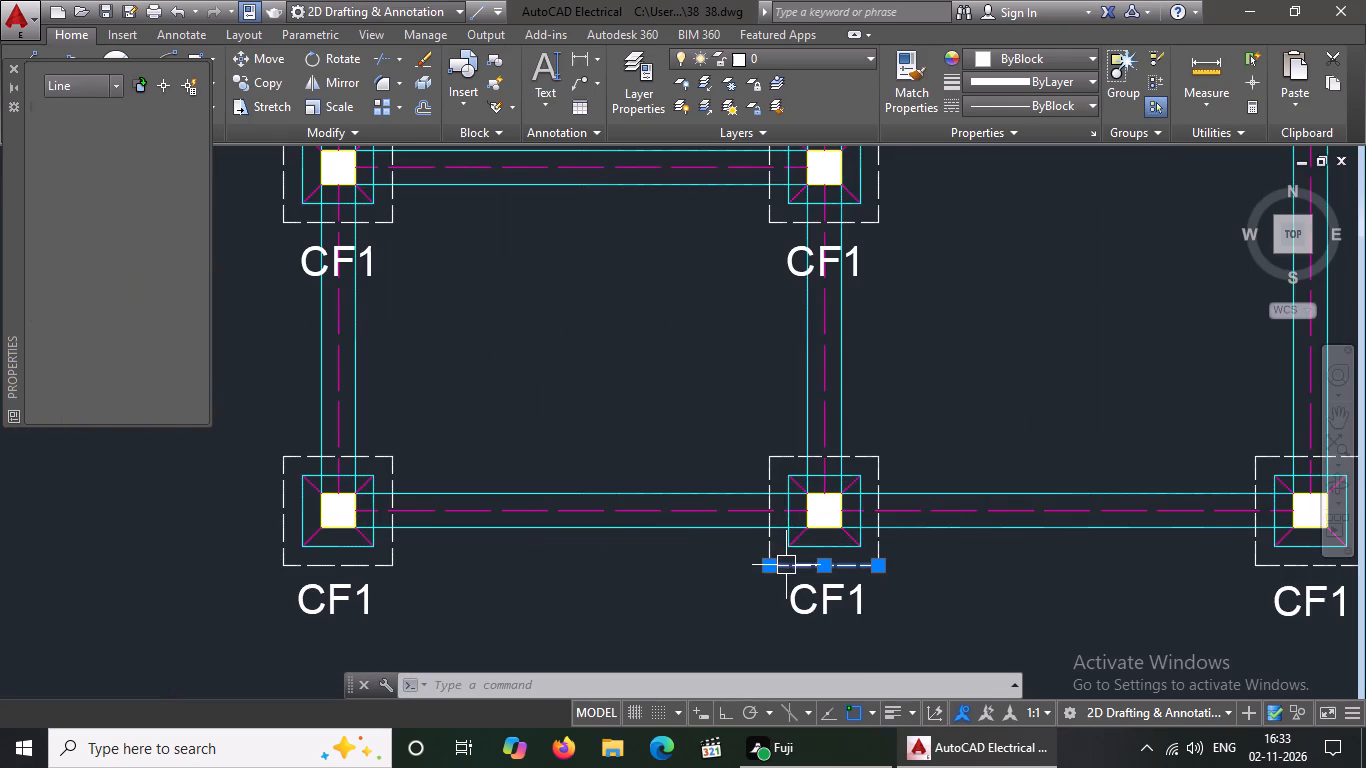
scroll(899, 547, down, 2)
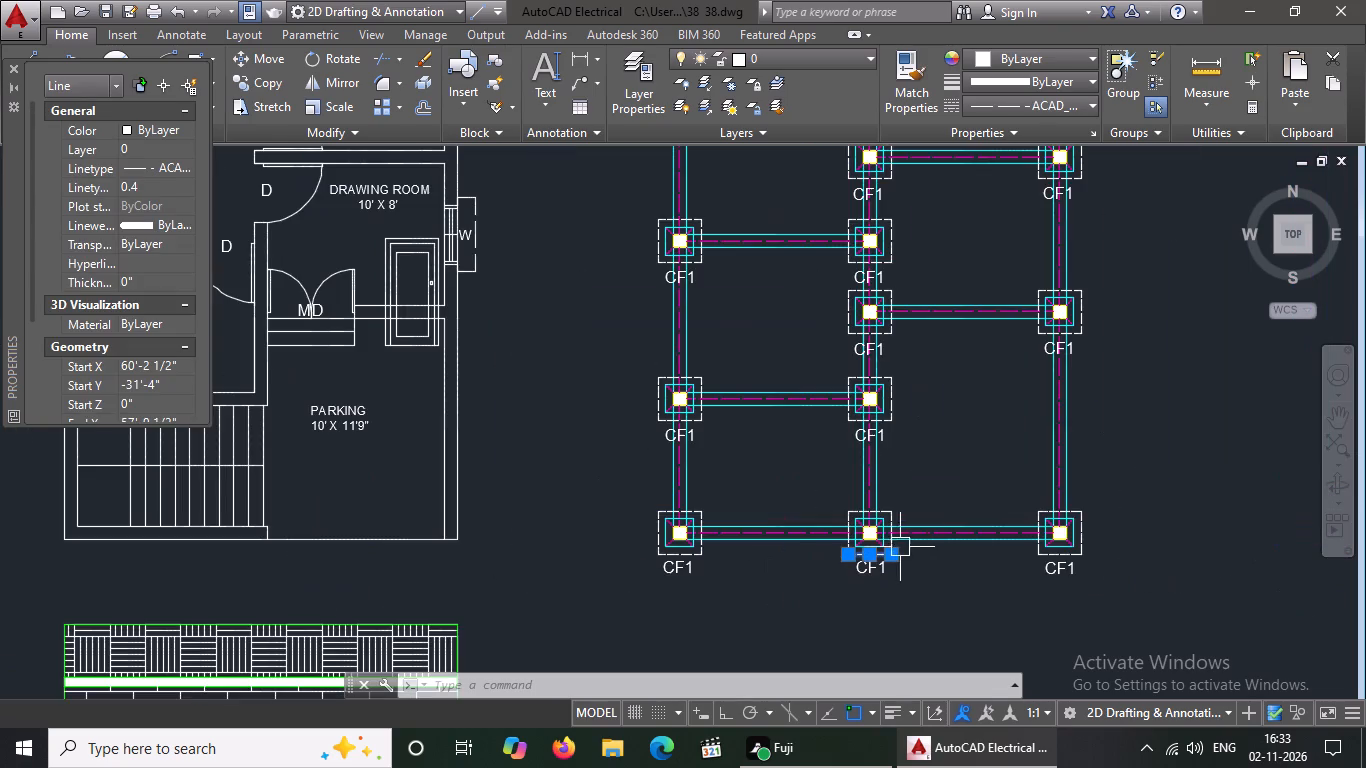
scroll(1062, 541, up, 1)
click(142, 183)
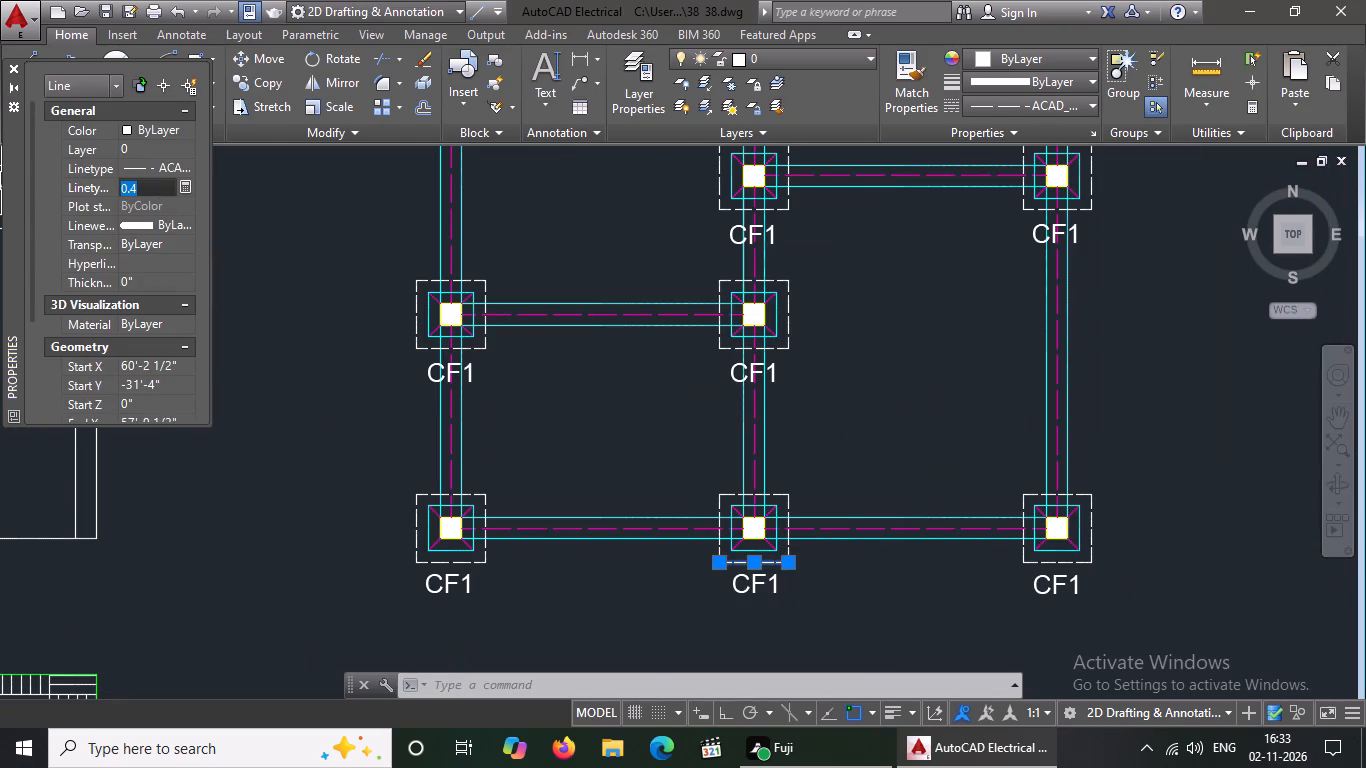
key(BackSpace)
key(BackSpace)
text(0.6)
key(Return)
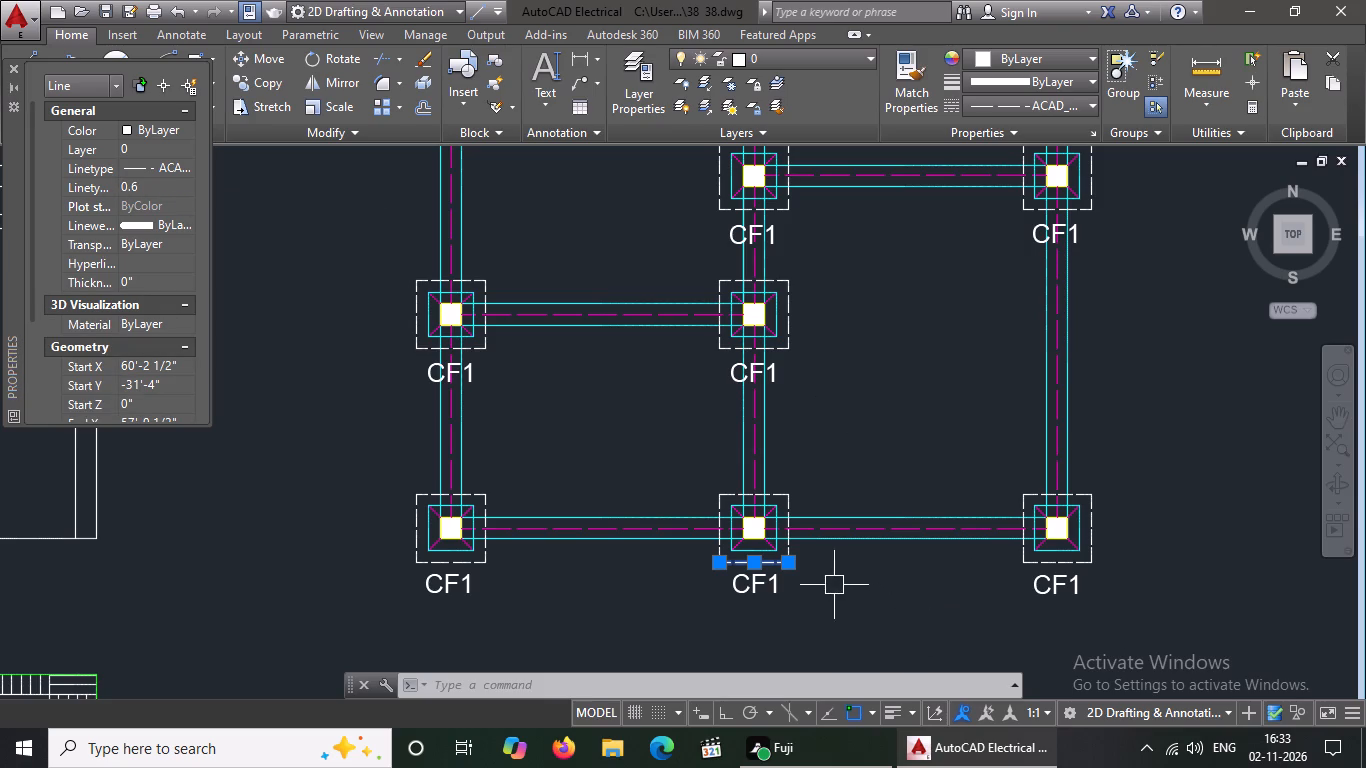
key(Escape)
Set the linetype scale of the left dashed outline line of the middle CF1 footing in the bottom row to 0.6.
scroll(767, 564, up, 2)
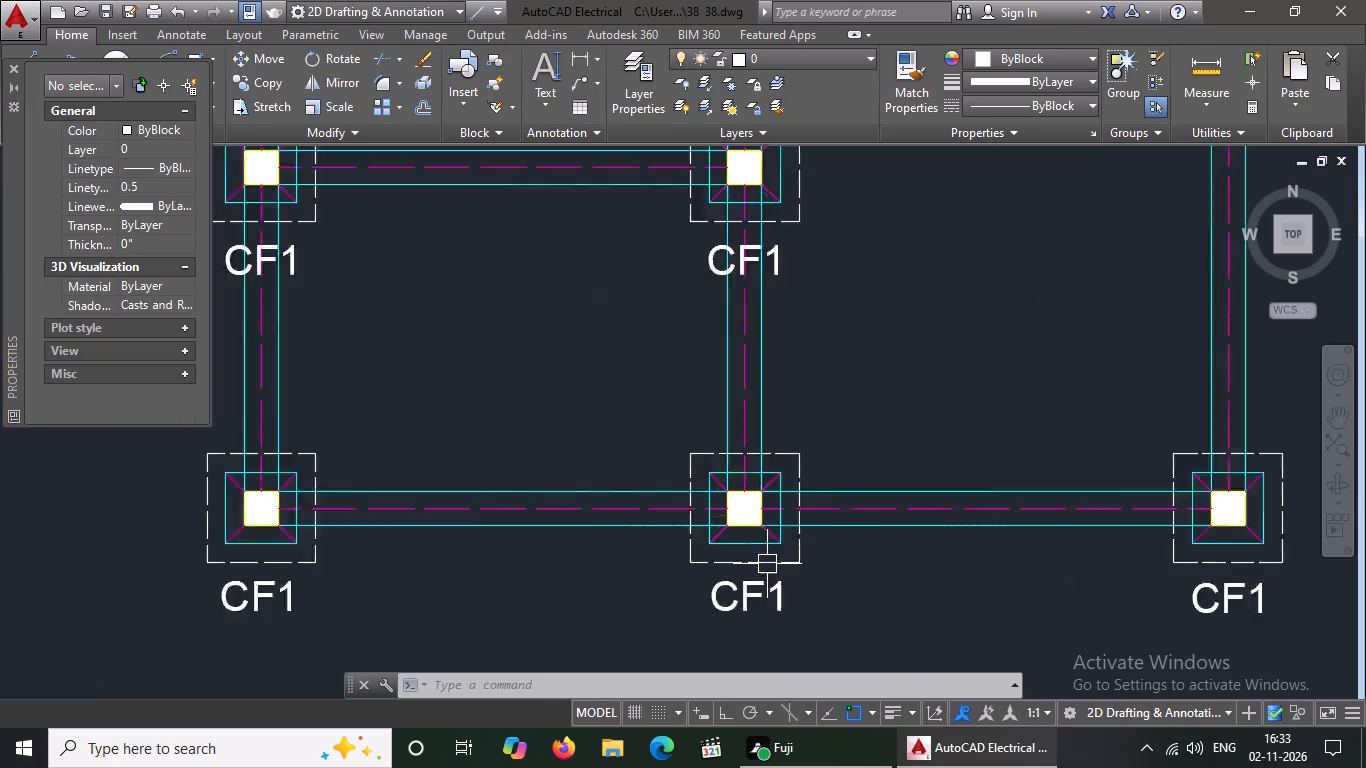
click(639, 518)
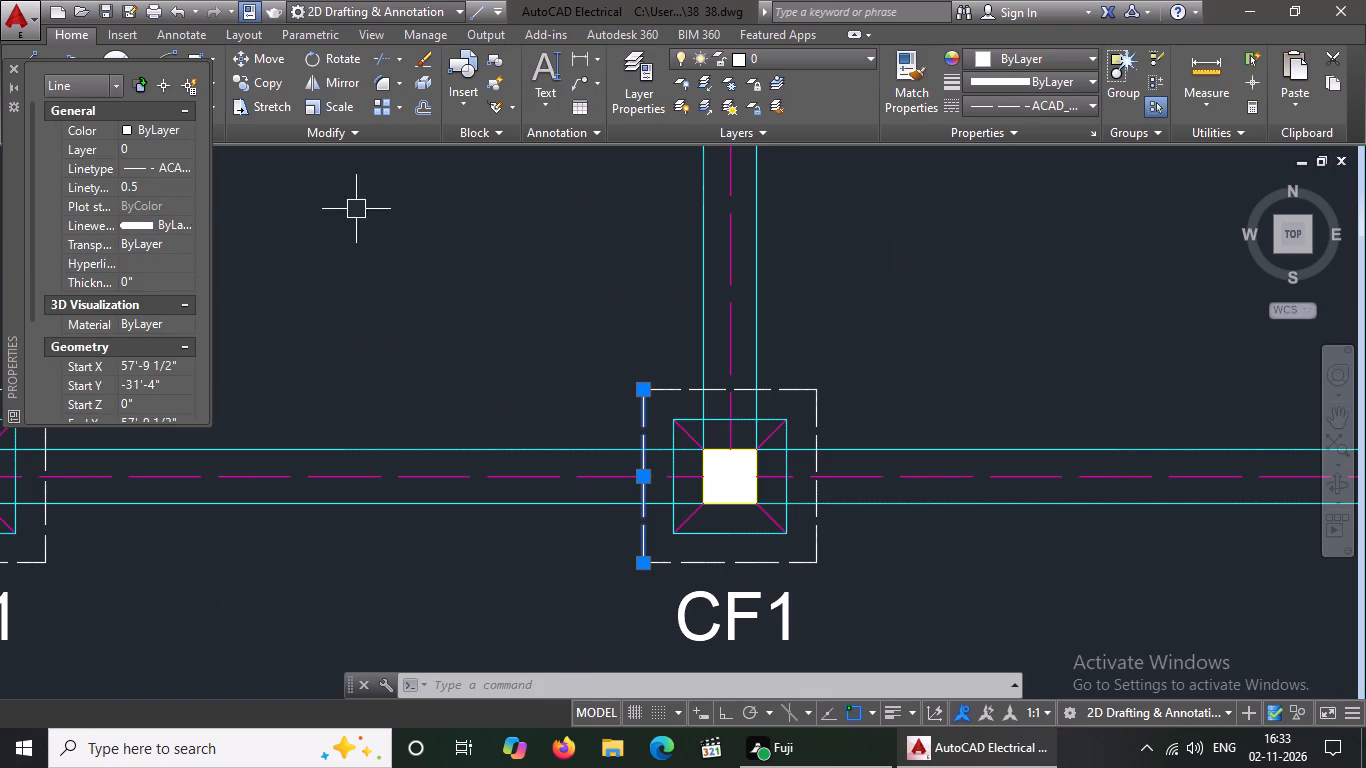
click(146, 184)
key(BackSpace)
key(BackSpace)
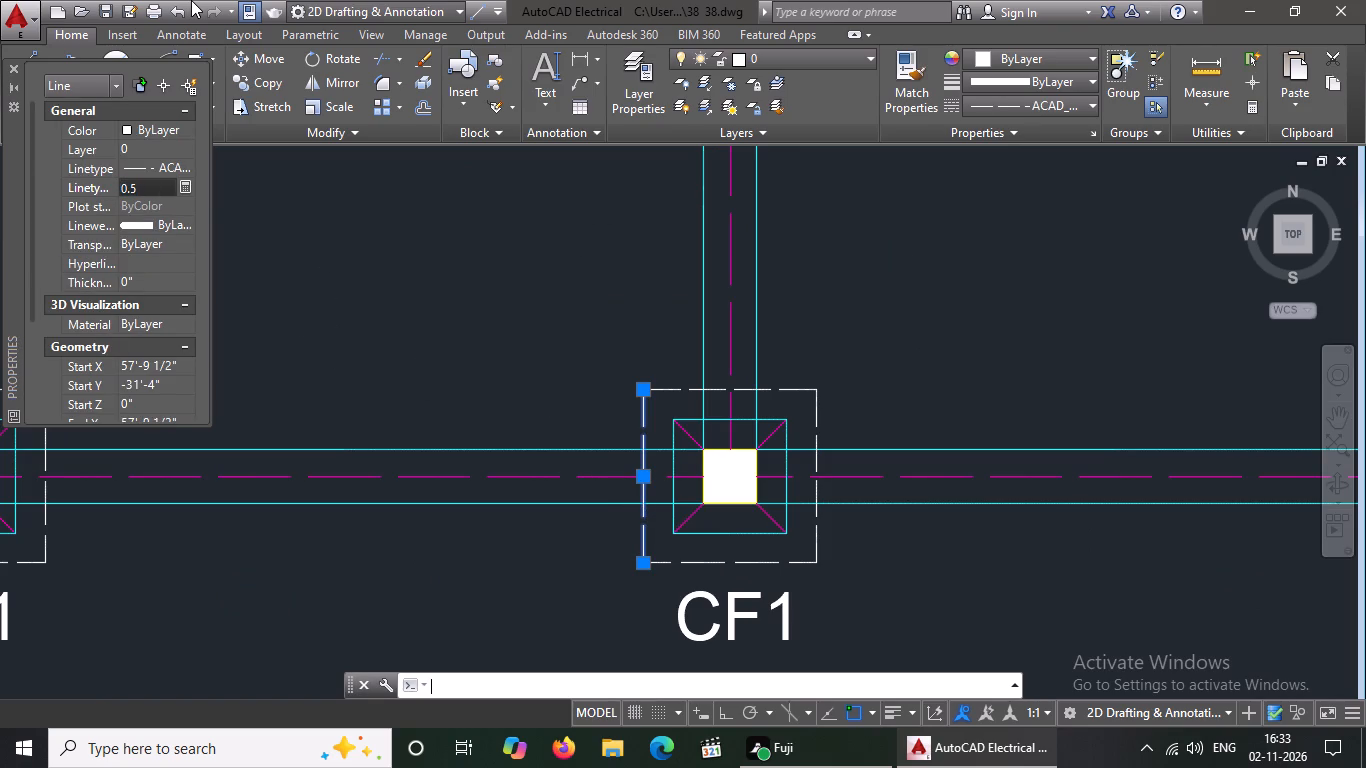
text(0.6)
key(Return)
click(145, 188)
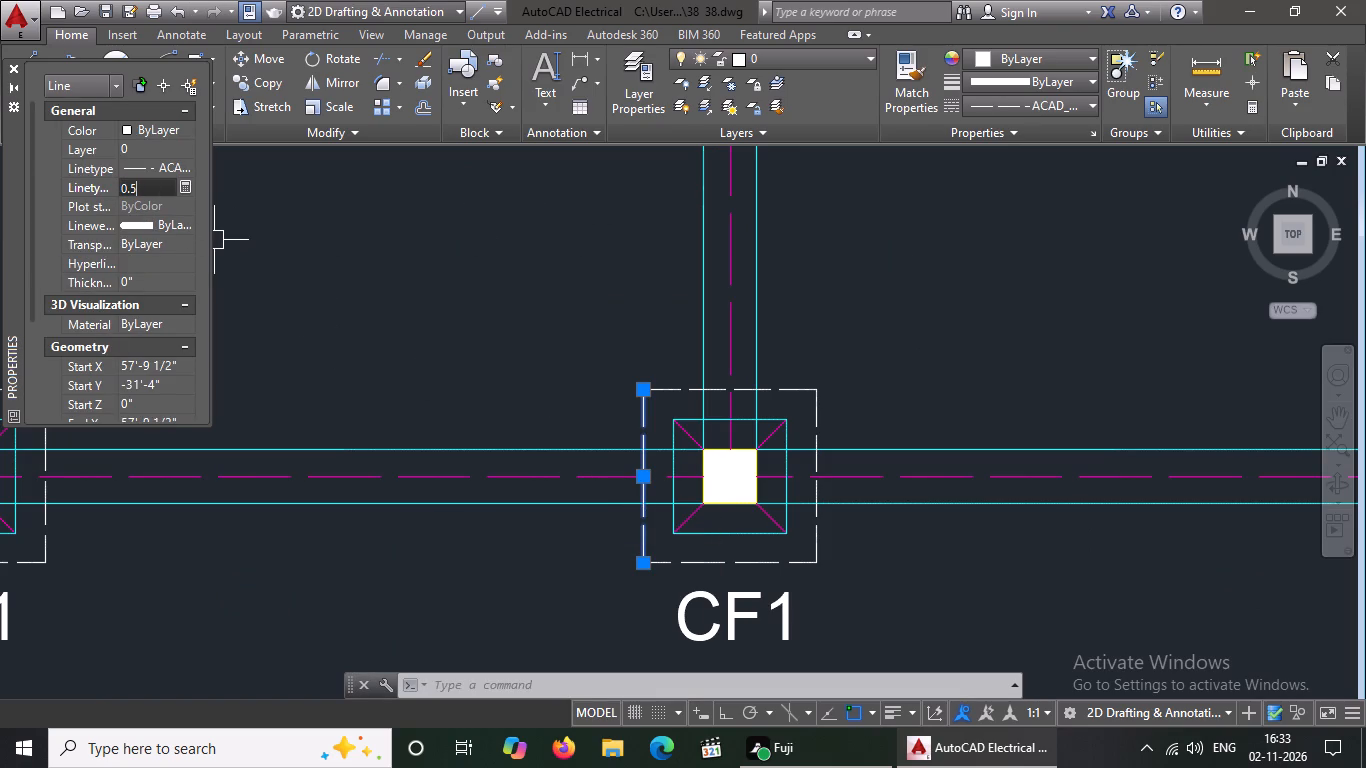
key(BackSpace)
key(BackSpace)
key(BackSpace)
text(0.6)
key(Return)
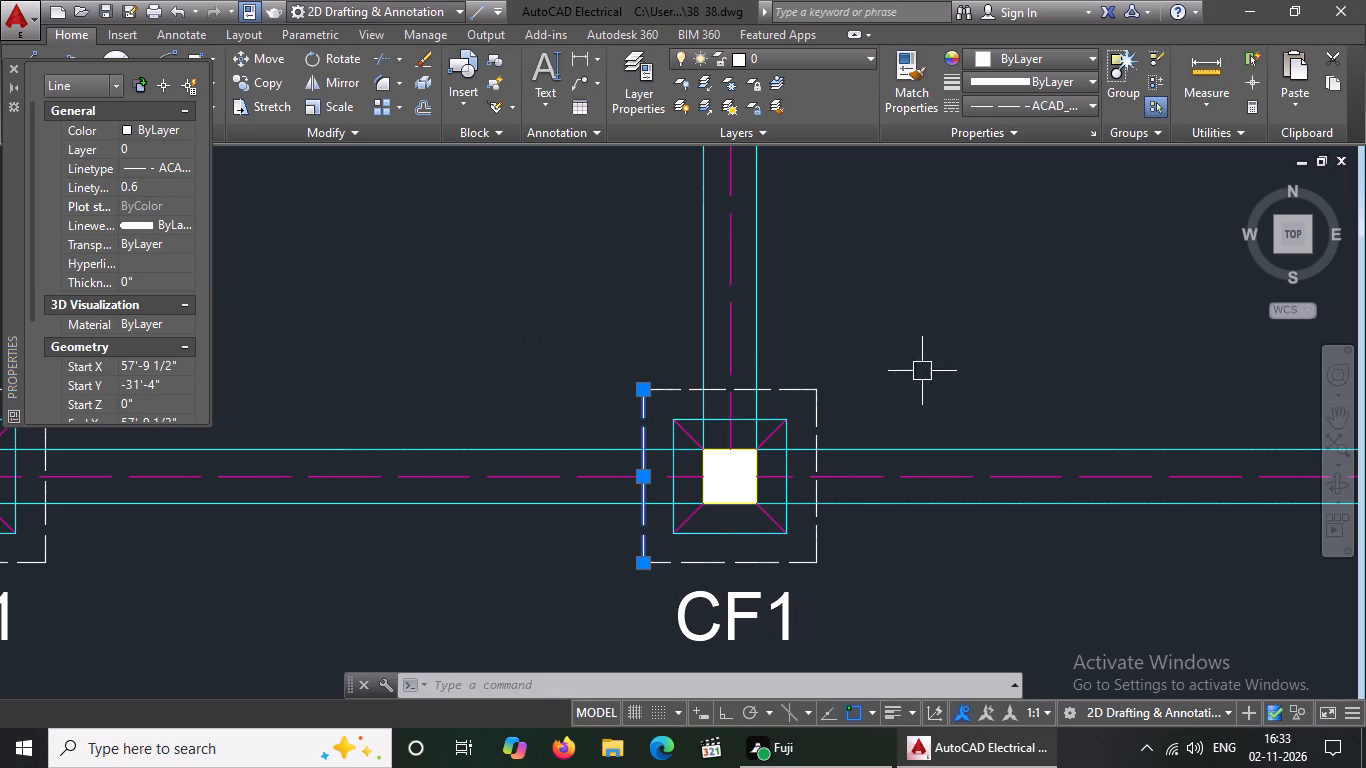
key(Escape)
Set the linetype scale of the top dashed outline line of the middle CF1 footing in the bottom row to 0.6.
click(794, 388)
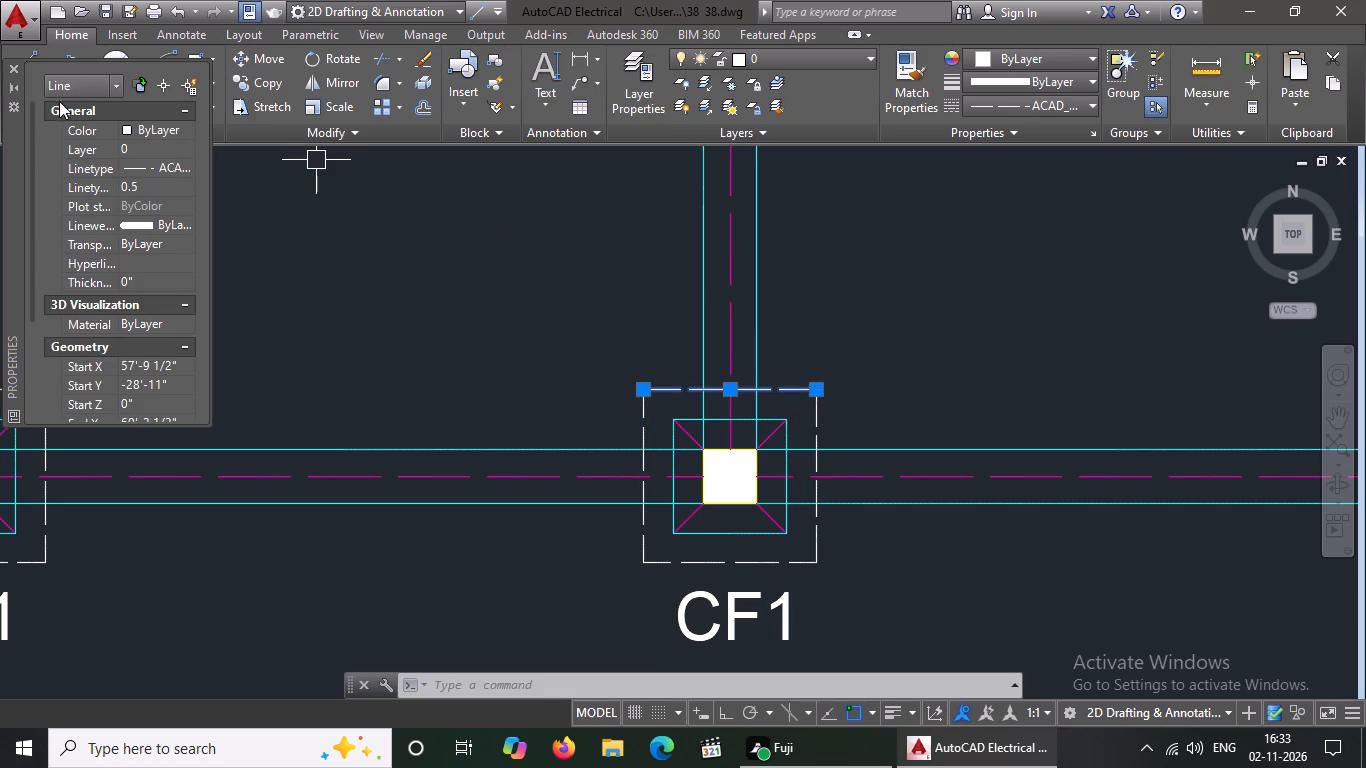
click(145, 188)
key(BackSpace)
key(BackSpace)
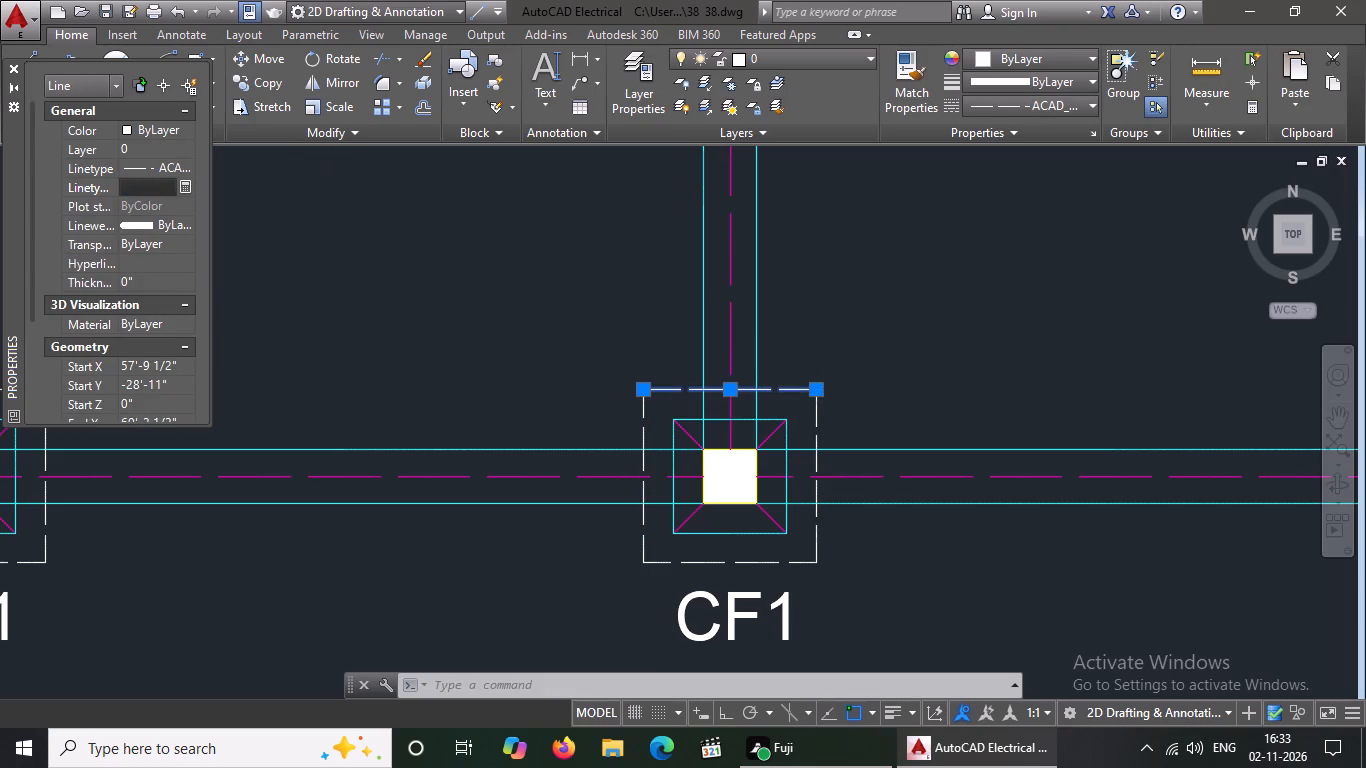
text(0.6)
key(Return)
key(Escape)
Set the linetype scale of the right dashed outline line of the middle CF1 footing in the bottom row to 0.6.
click(805, 420)
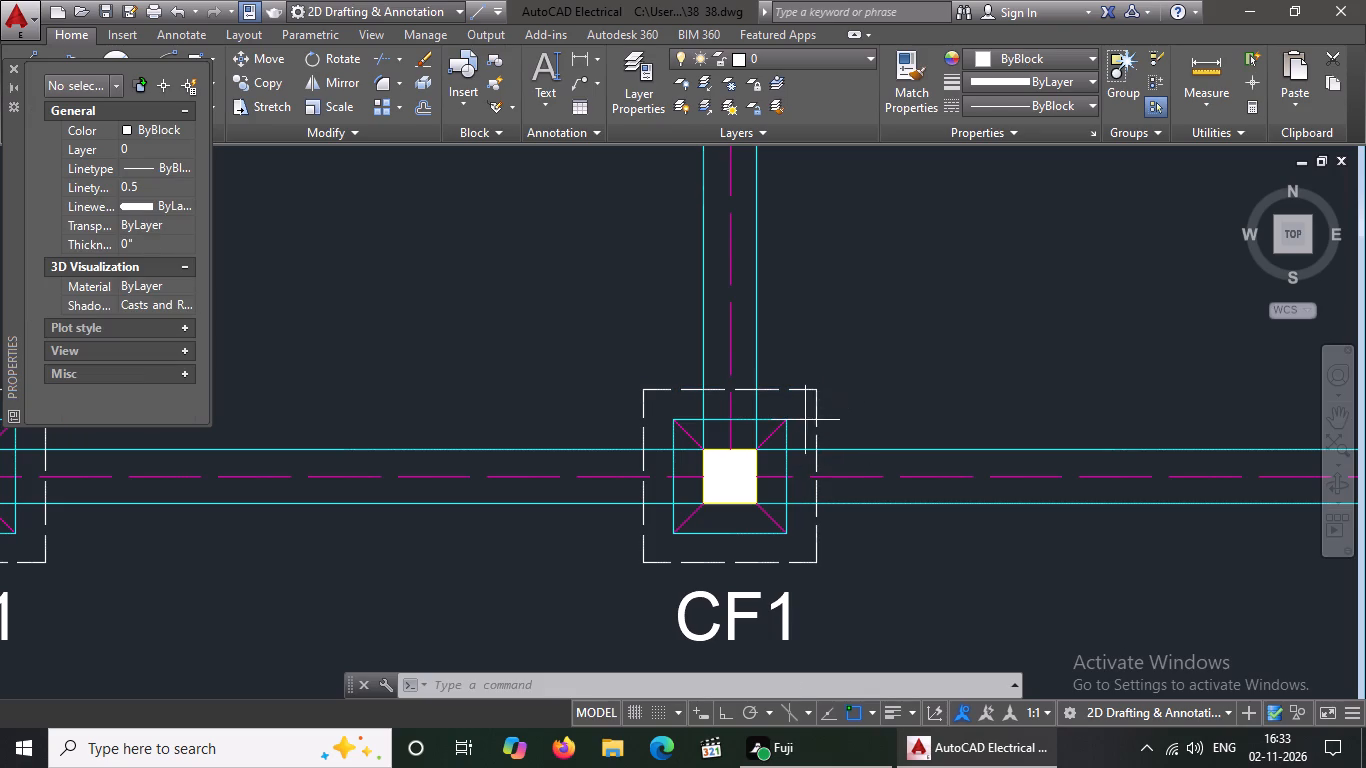
click(820, 411)
click(818, 423)
click(155, 191)
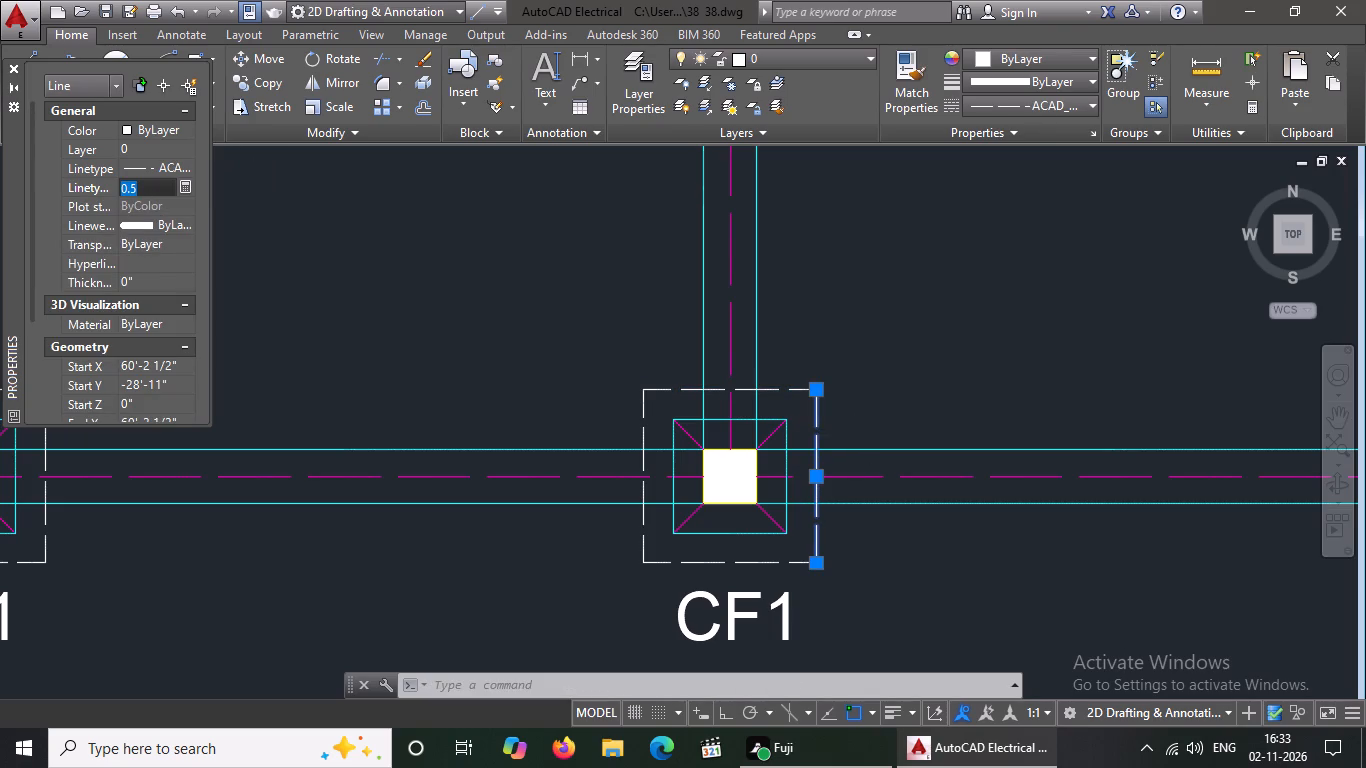
key(BackSpace)
key(BackSpace)
text(0.6)
key(Return)
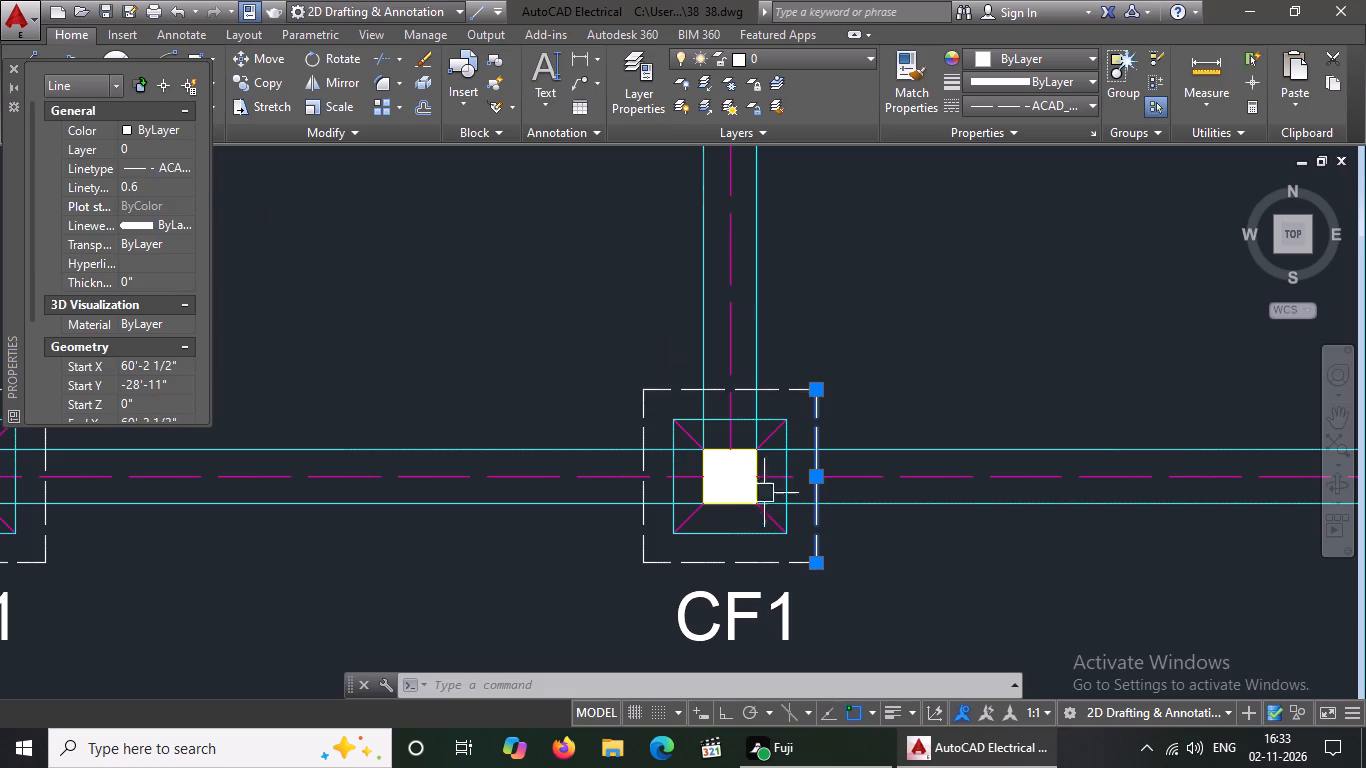
key(Escape)
scroll(764, 468, down, 2)
key(Escape)
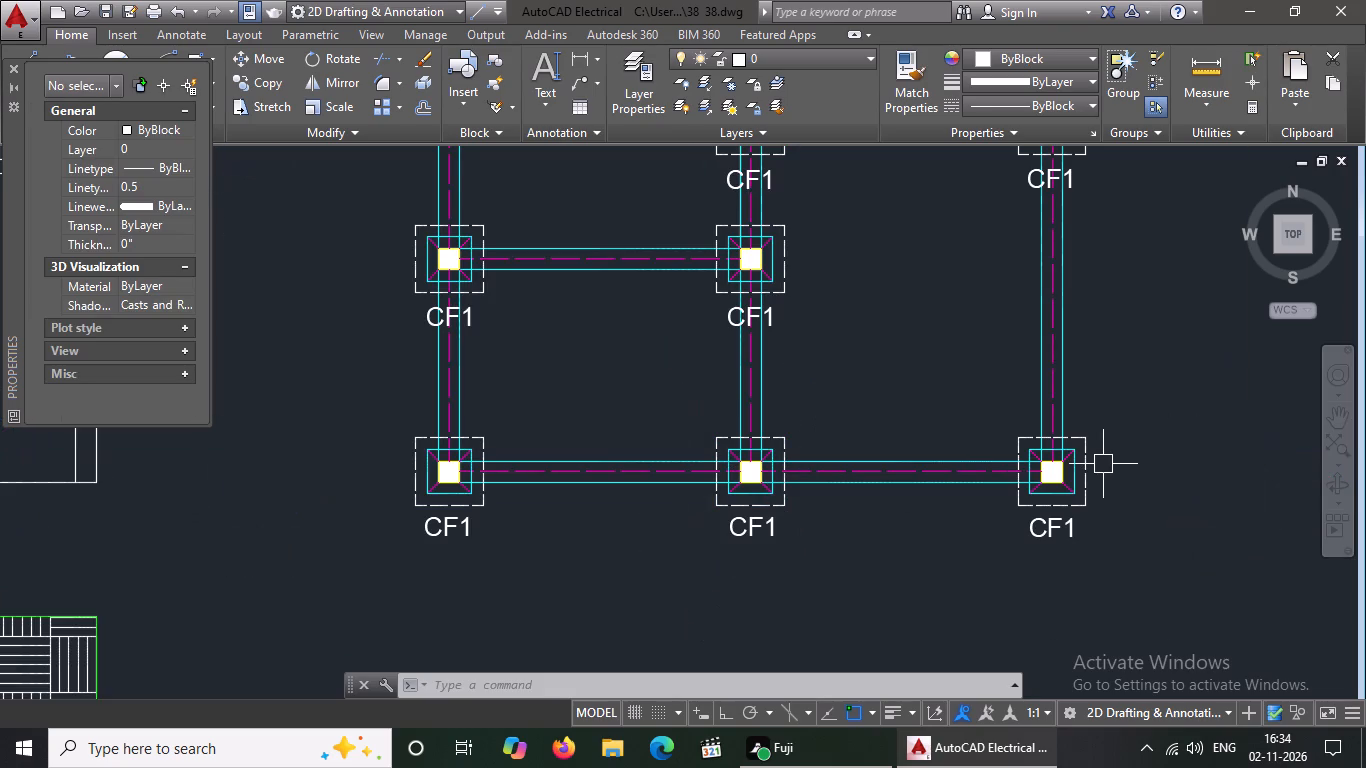
Set the linetype scale of the top dashed outline line of the bottom-right corner CF1 footing to 0.6.
scroll(1068, 450, up, 3)
click(1077, 410)
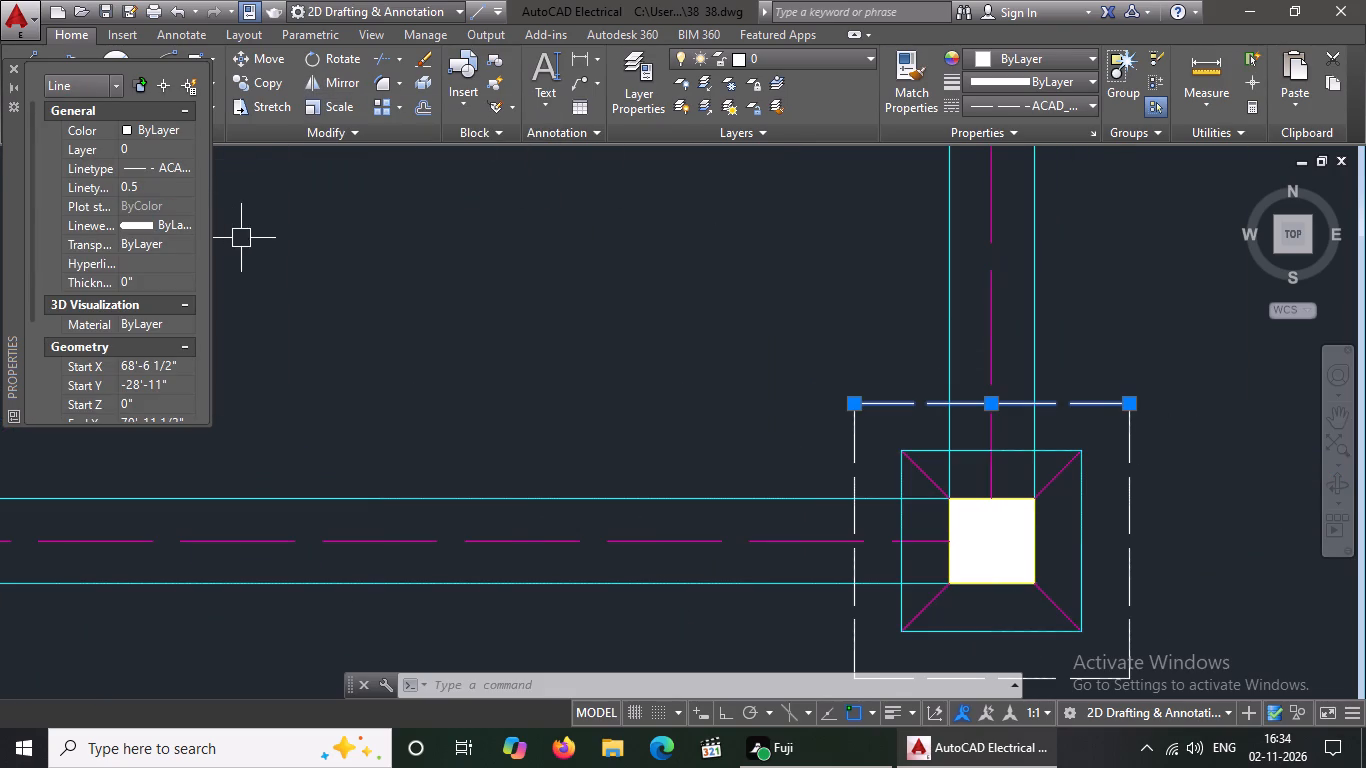
click(142, 180)
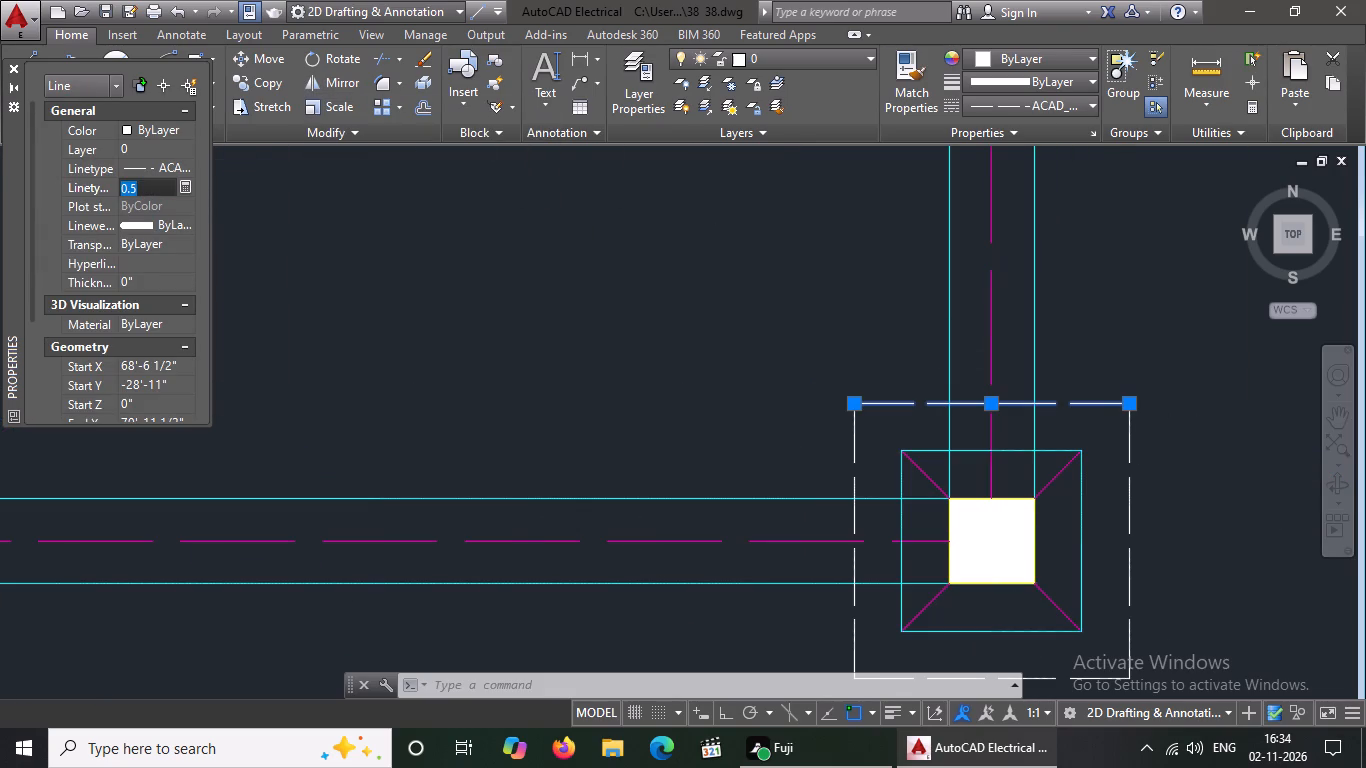
key(BackSpace)
key(BackSpace)
text(0.6)
key(Return)
scroll(897, 396, down, 1)
key(Escape)
Set the linetype scale of the left dashed outline line of the bottom-right corner CF1 footing to 0.6.
click(872, 549)
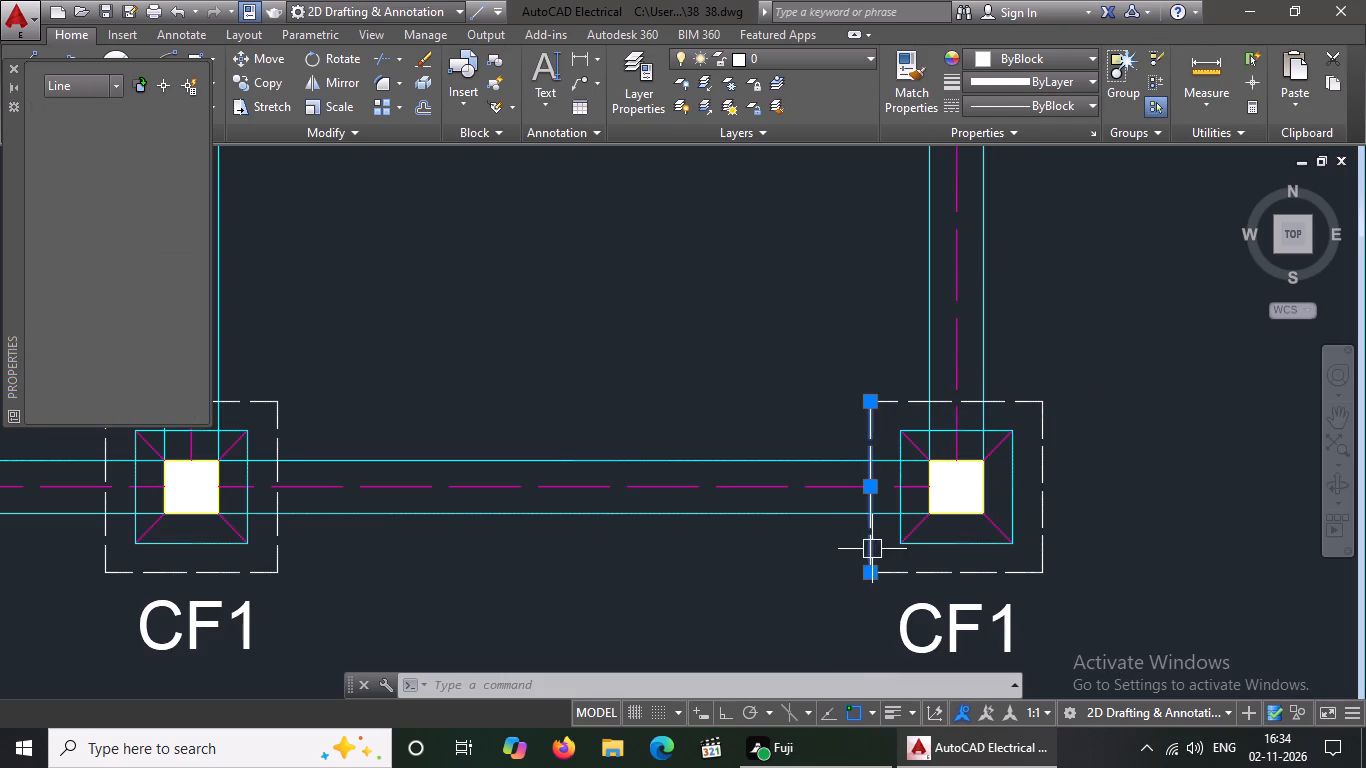
click(159, 178)
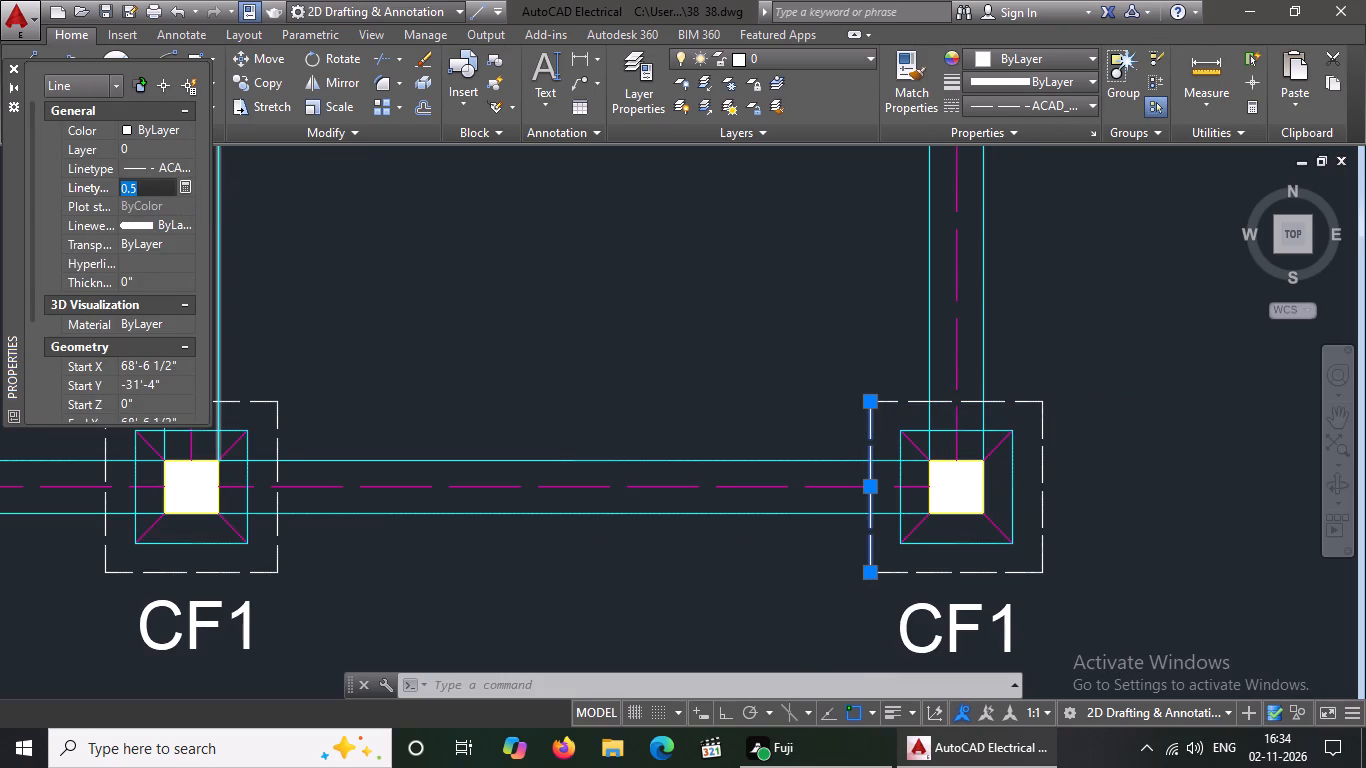
key(BackSpace)
key(BackSpace)
text(0.6)
key(Return)
key(Escape)
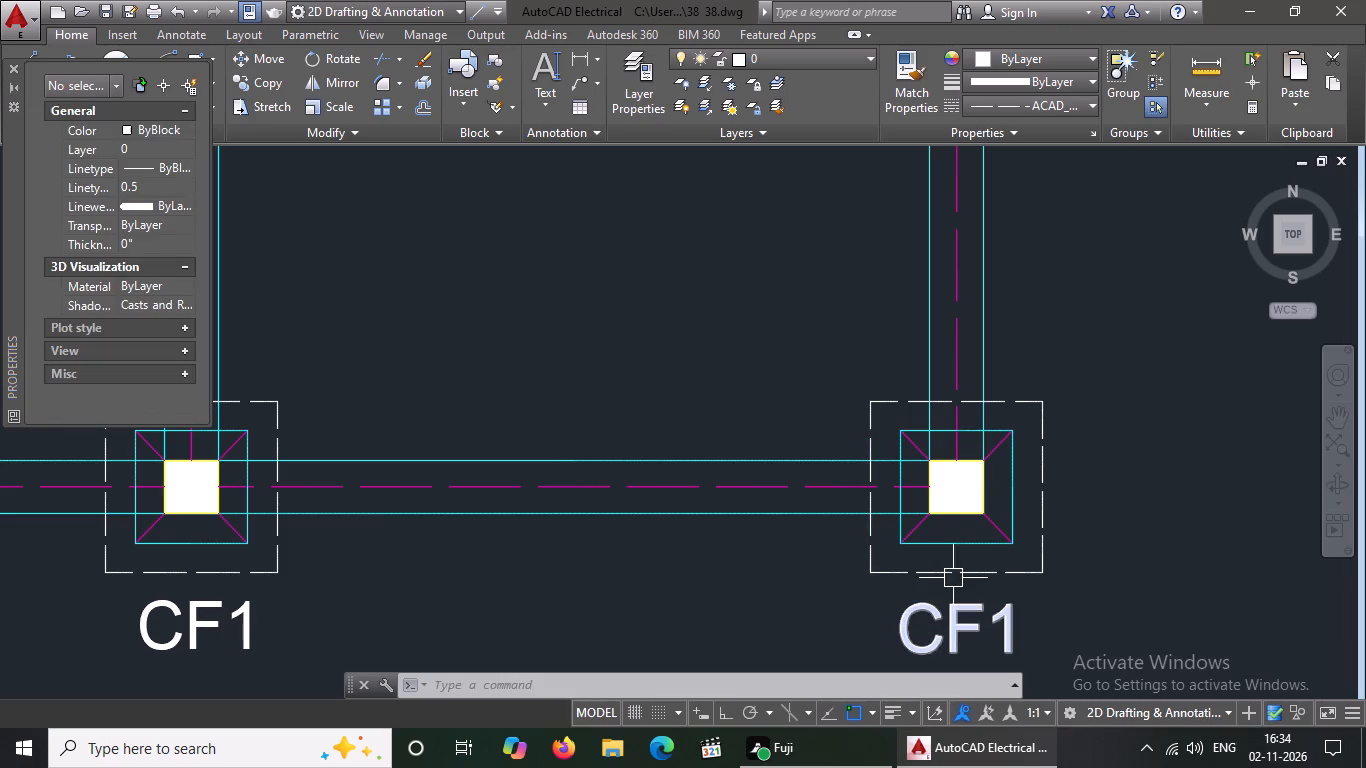
Set the linetype scale of the bottom dashed outline line of the bottom-right corner CF1 footing to 0.6.
click(958, 577)
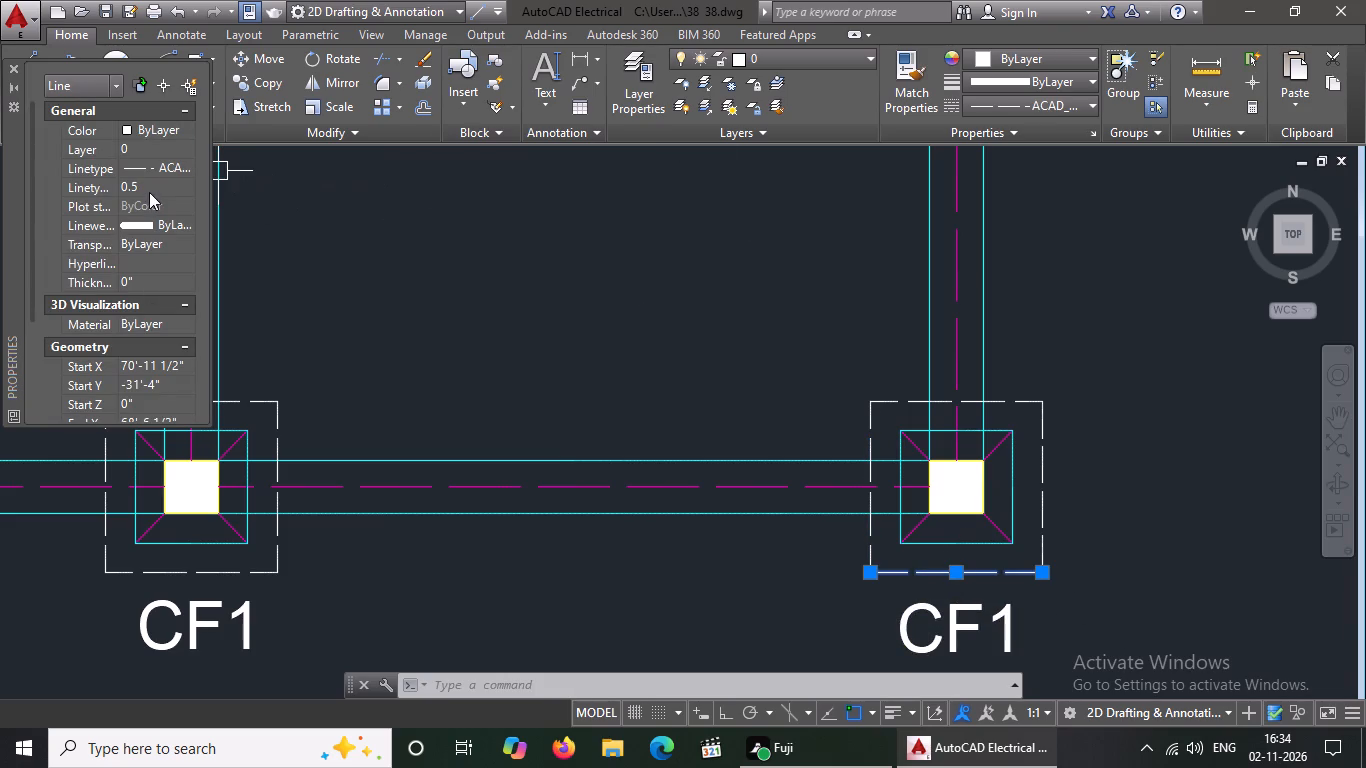
click(149, 191)
key(BackSpace)
key(BackSpace)
text(0.6)
key(Return)
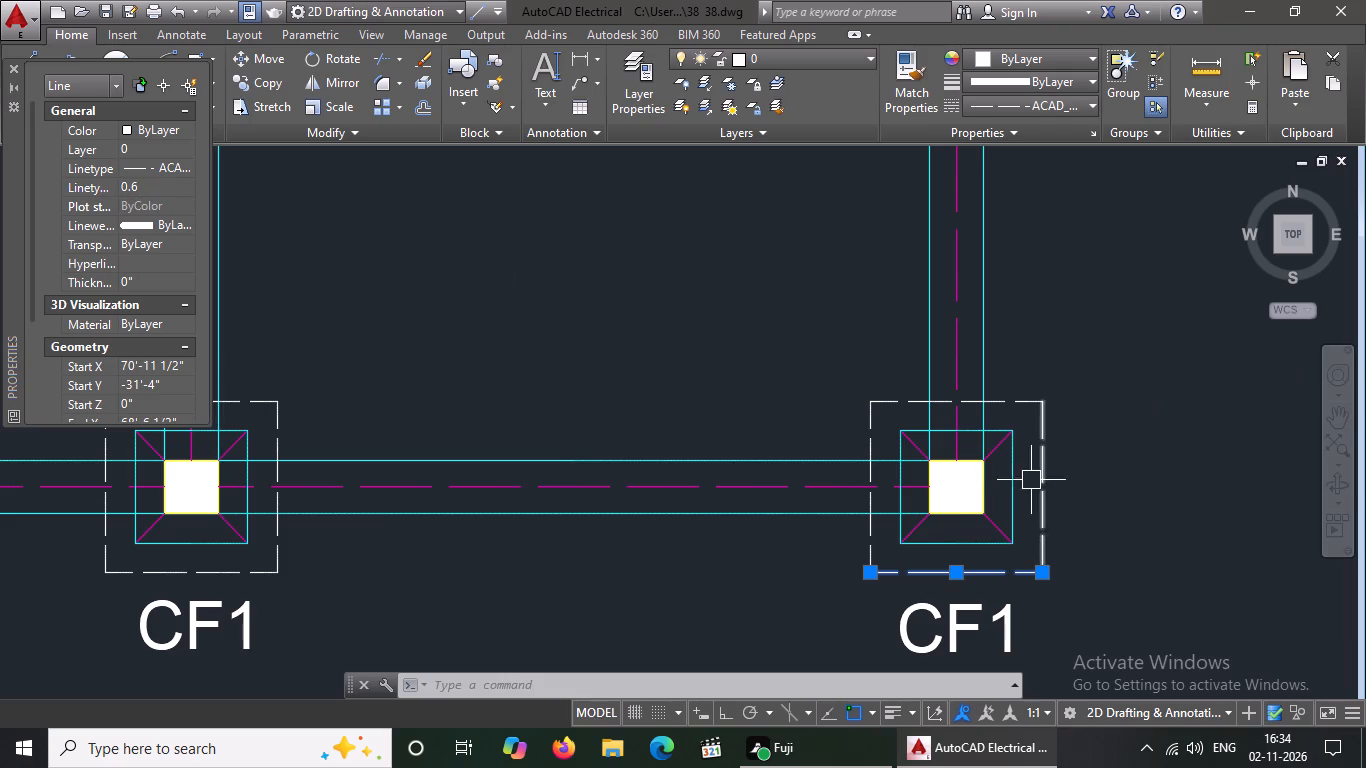
key(Escape)
Set the linetype scale of the right dashed outline line of the bottom-right corner CF1 footing to 0.6.
click(1045, 478)
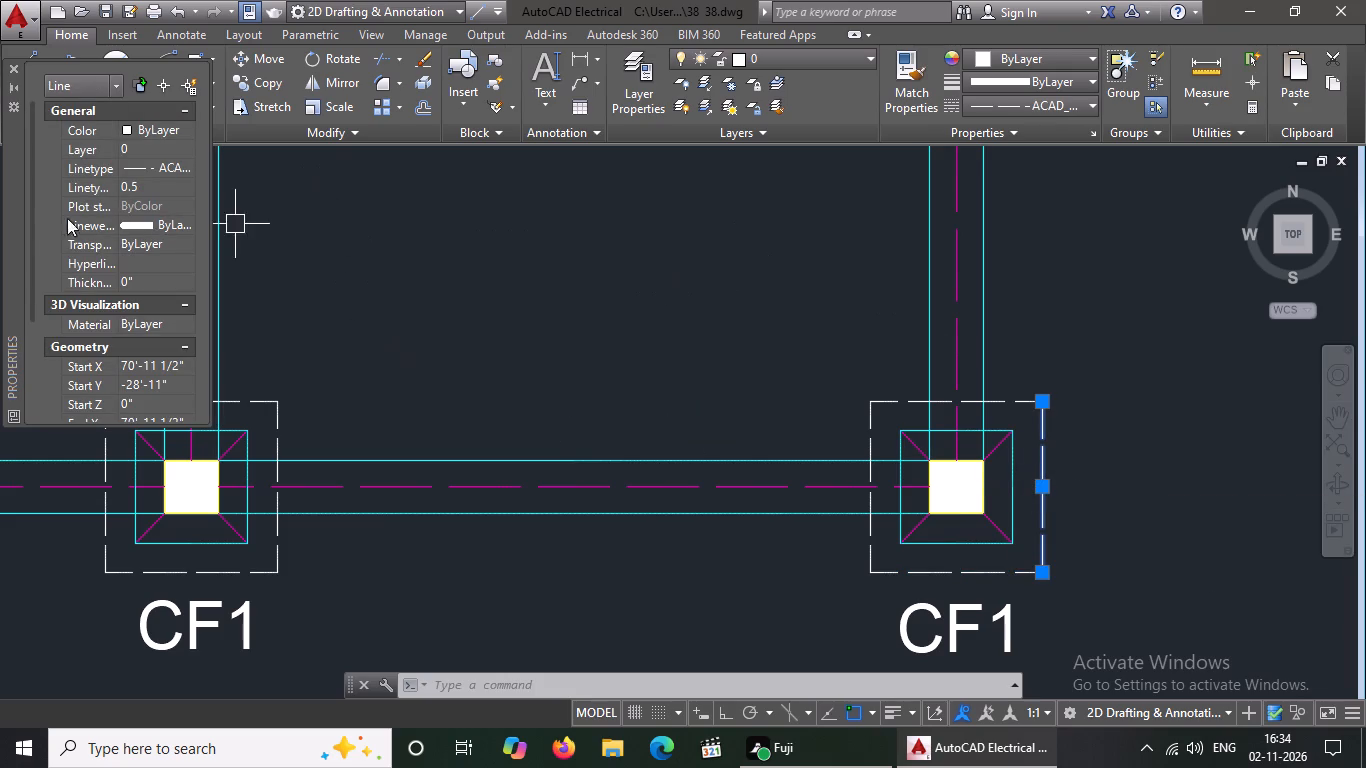
click(139, 188)
key(BackSpace)
key(BackSpace)
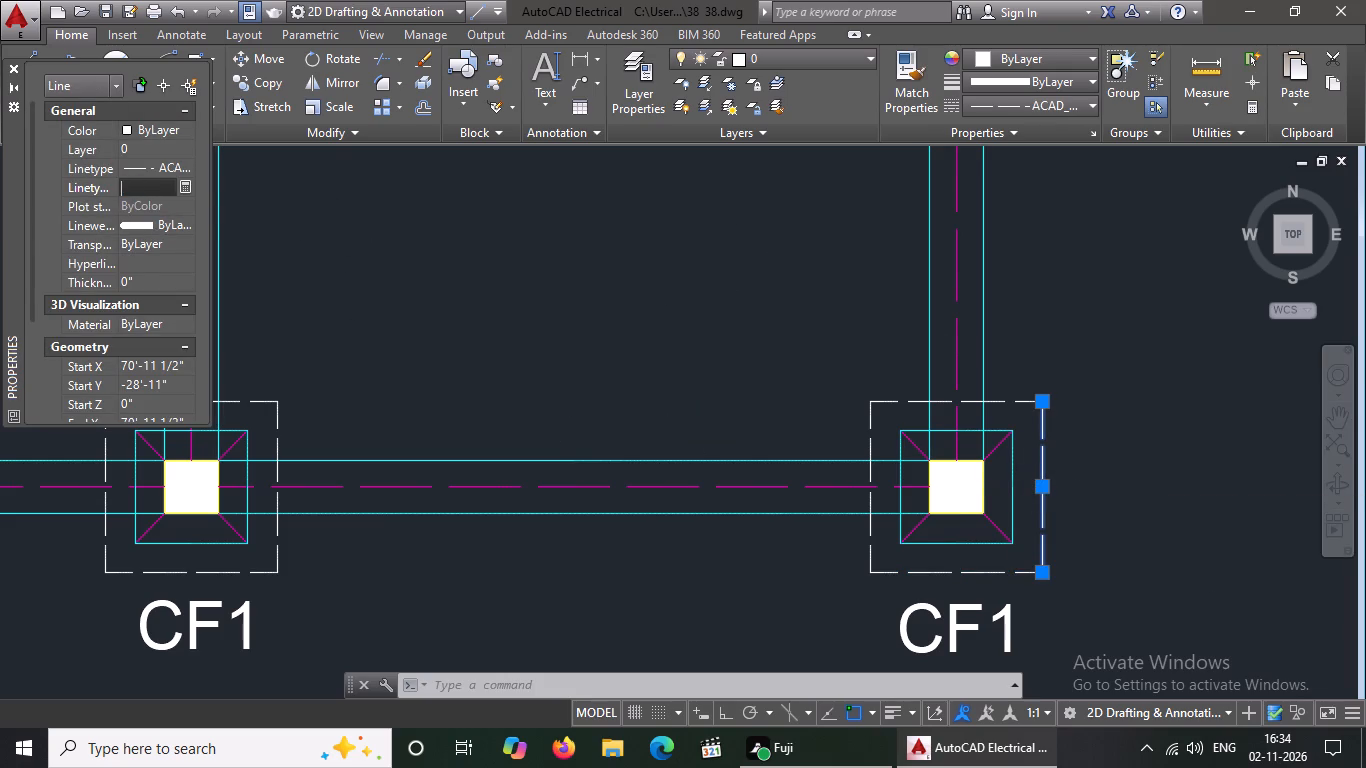
key(0)
text(.6)
key(Return)
scroll(904, 400, down, 2)
key(Escape)
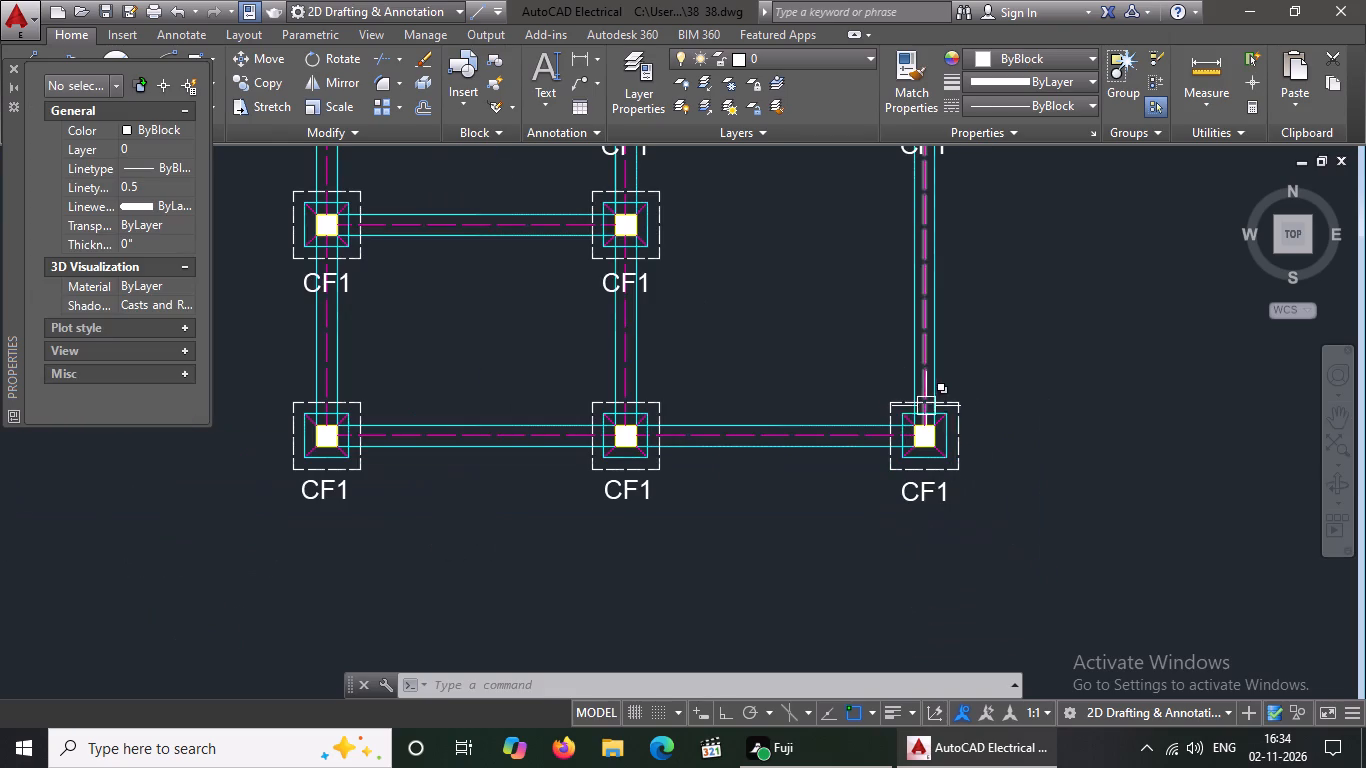
Check the linetype scale of each dashed outline line of the bottom-right corner CF1 footing.
scroll(990, 418, up, 2)
click(886, 377)
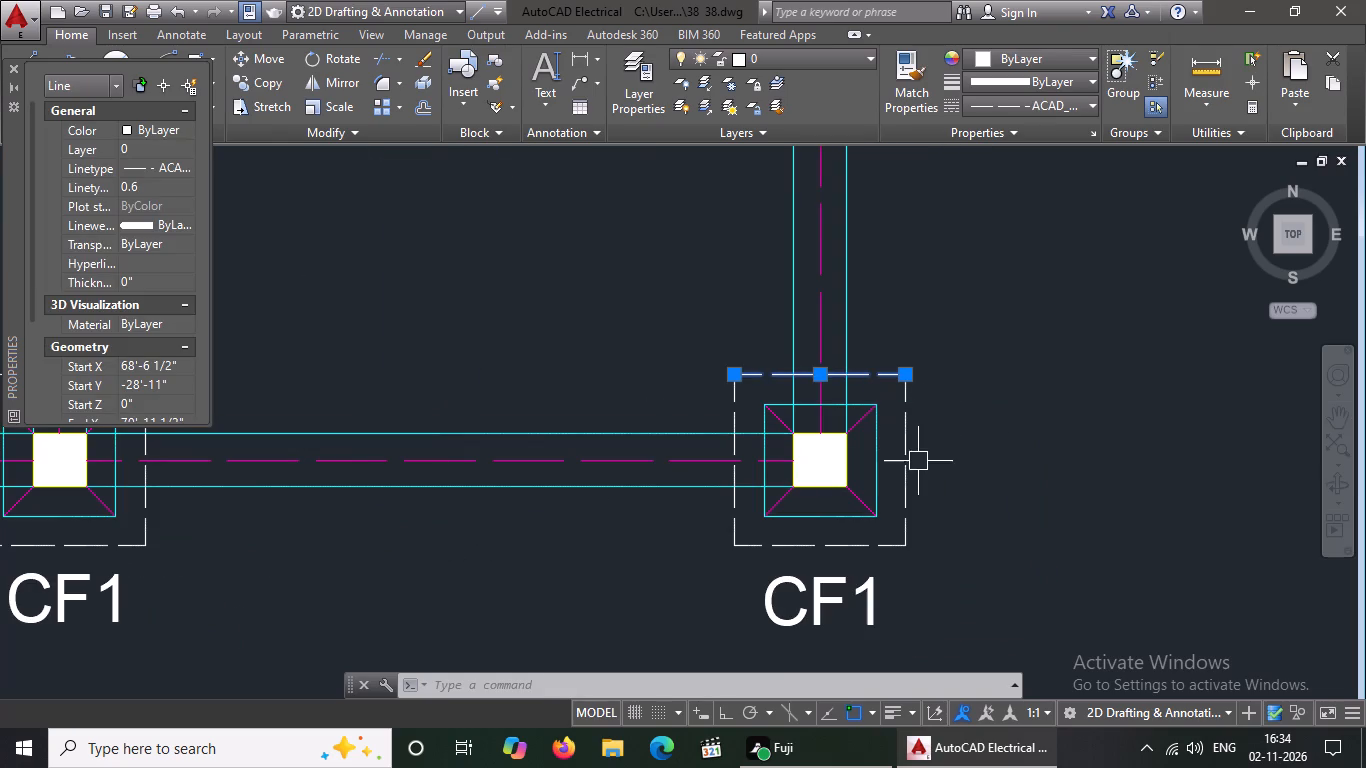
click(895, 472)
click(906, 494)
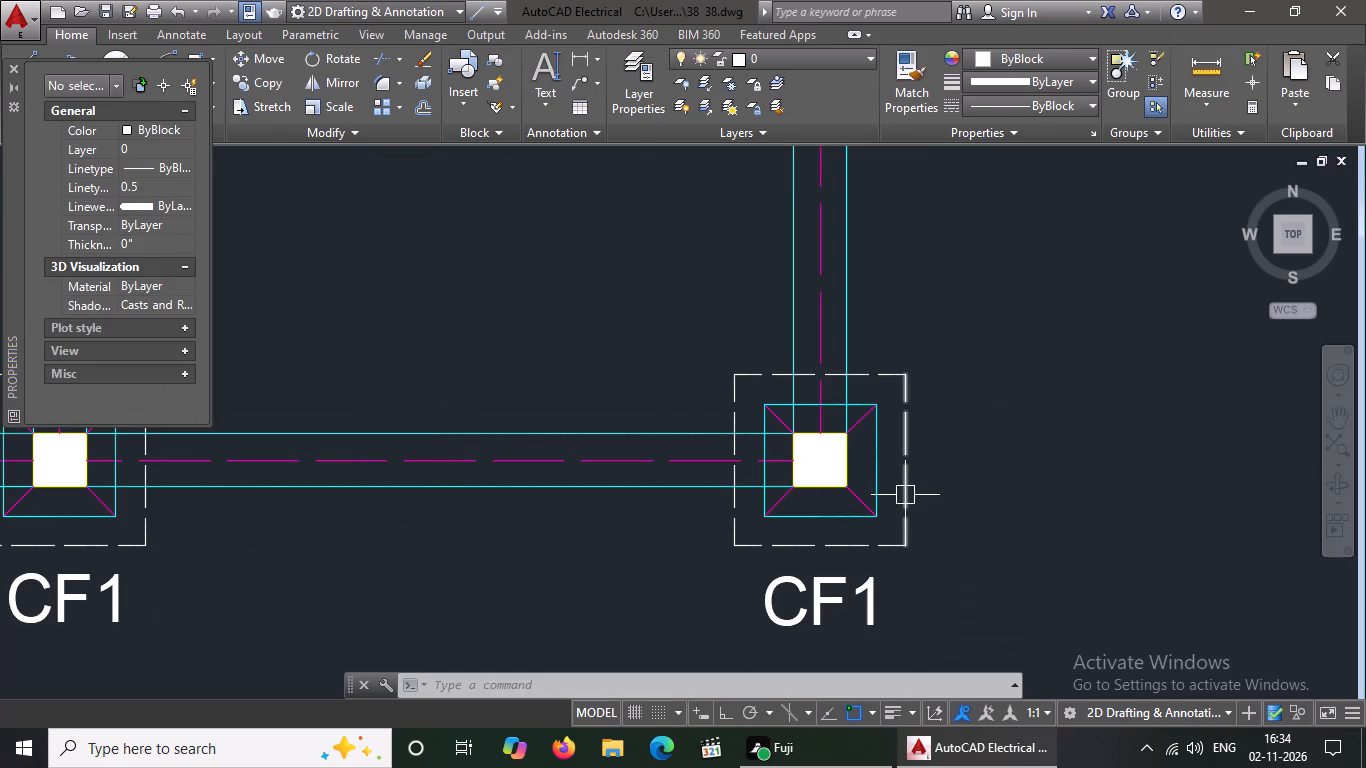
click(905, 495)
click(912, 490)
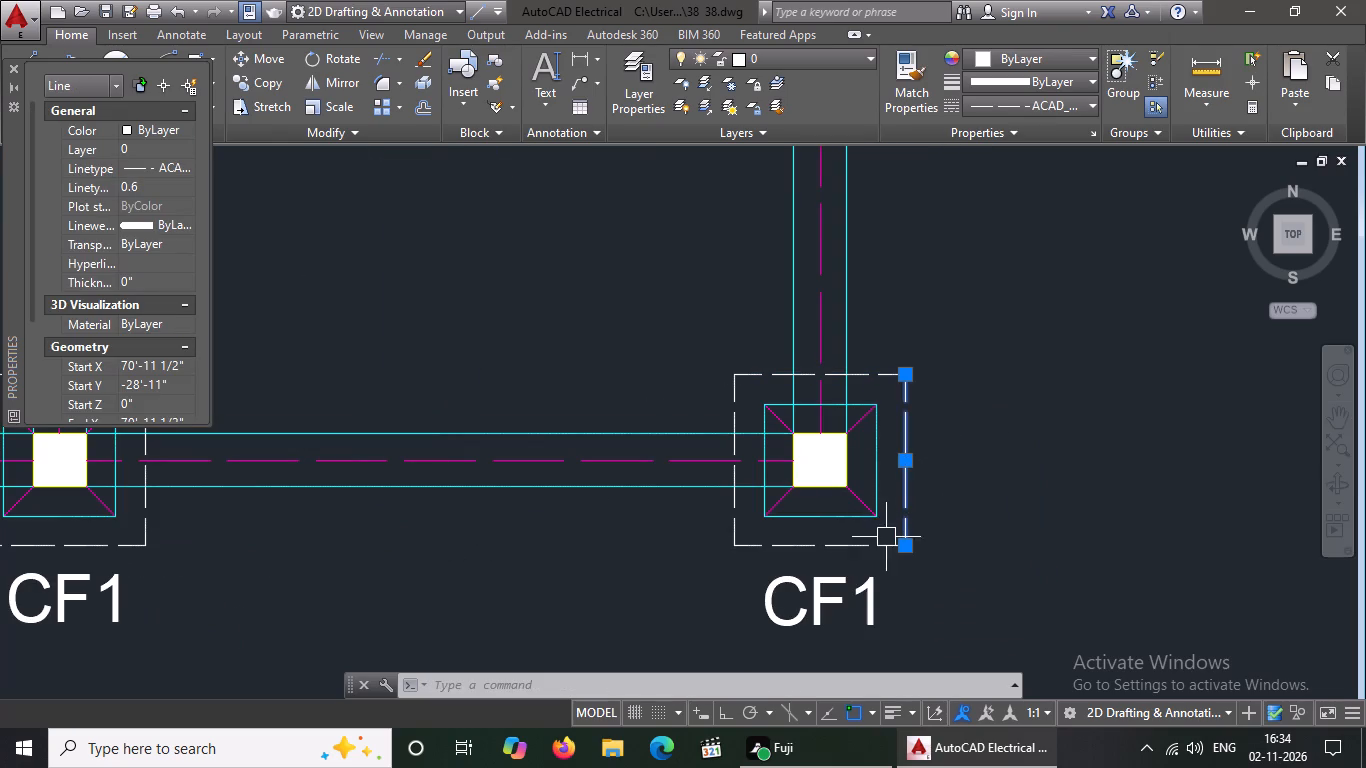
click(876, 544)
click(734, 511)
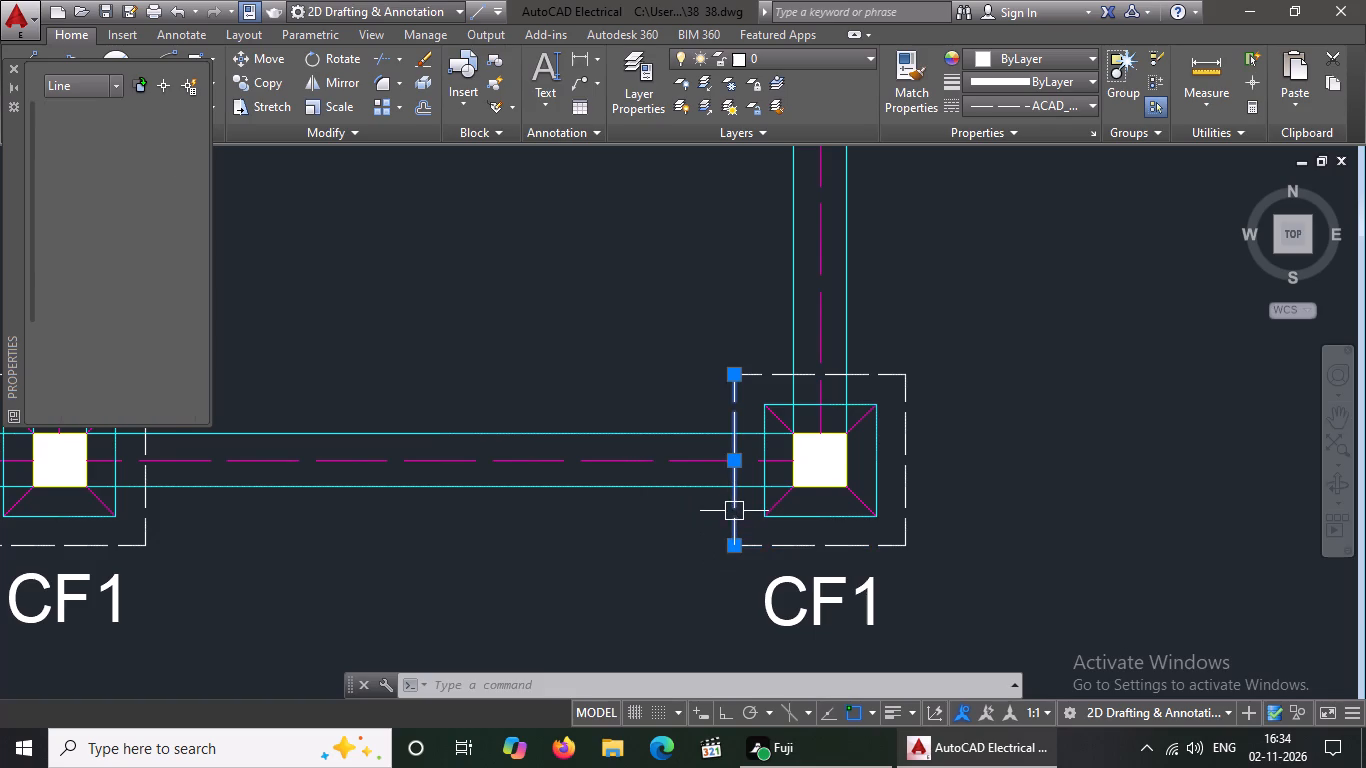
scroll(771, 489, down, 3)
key(Escape)
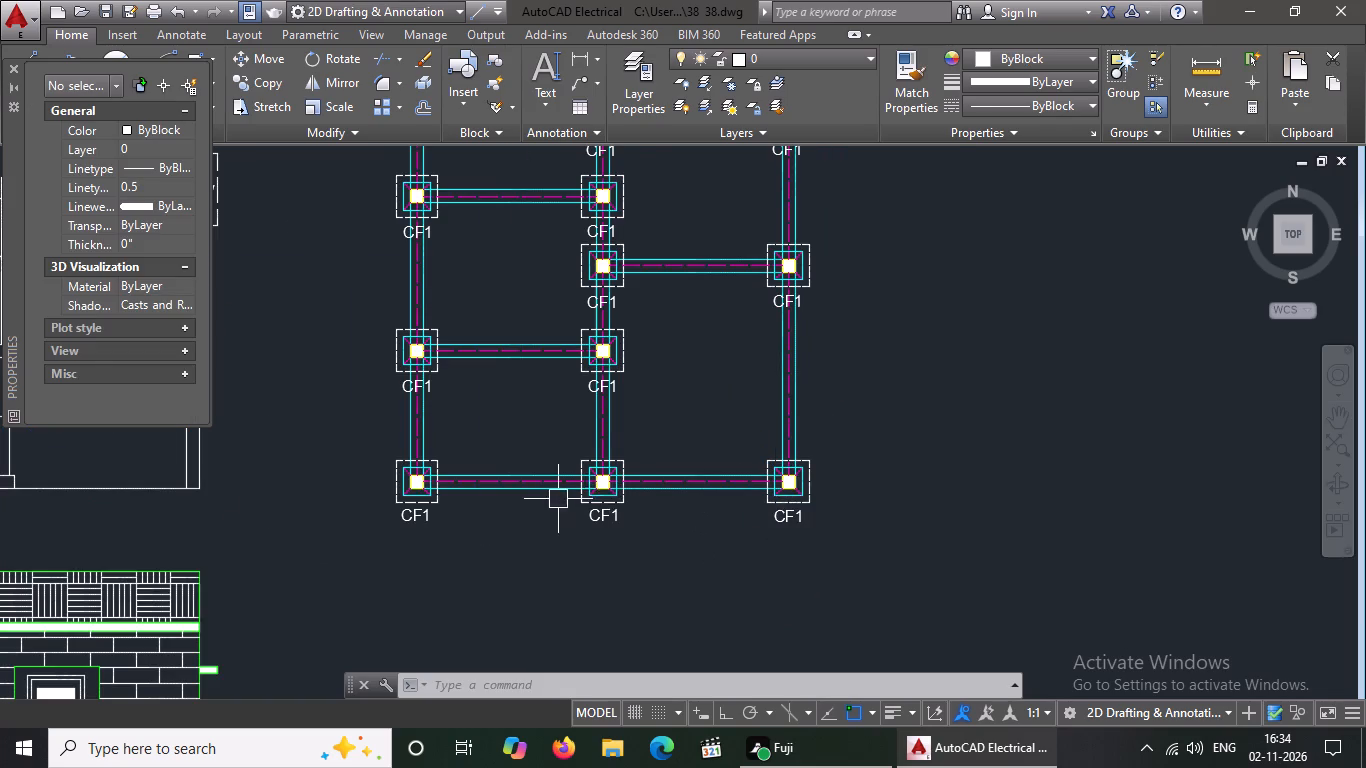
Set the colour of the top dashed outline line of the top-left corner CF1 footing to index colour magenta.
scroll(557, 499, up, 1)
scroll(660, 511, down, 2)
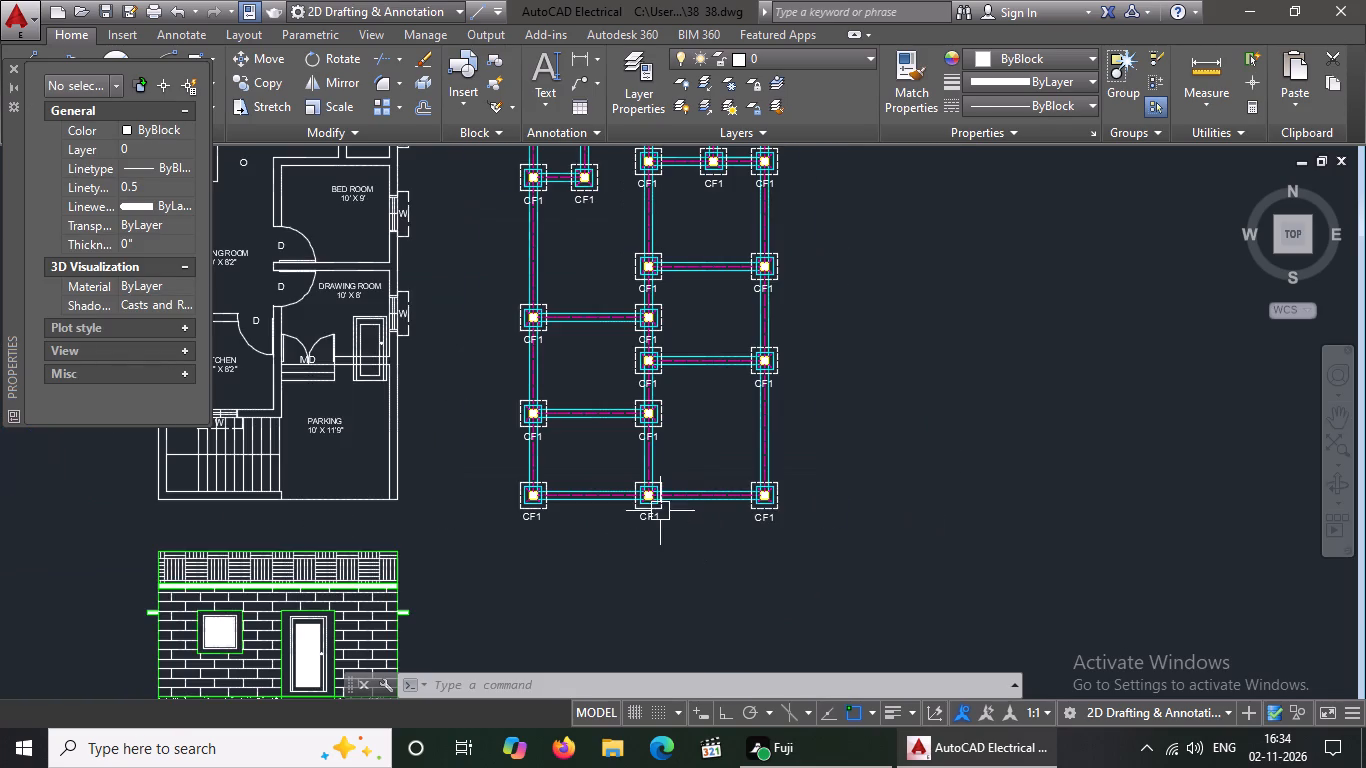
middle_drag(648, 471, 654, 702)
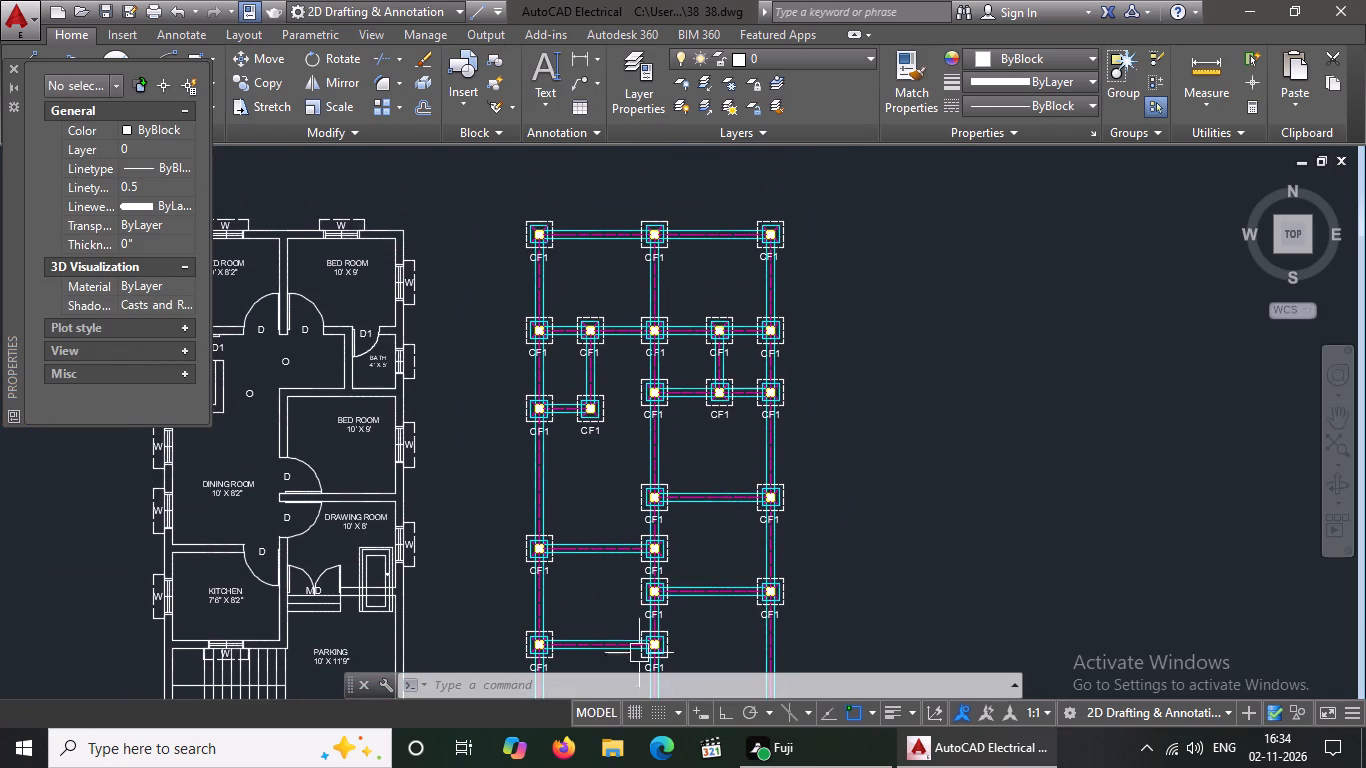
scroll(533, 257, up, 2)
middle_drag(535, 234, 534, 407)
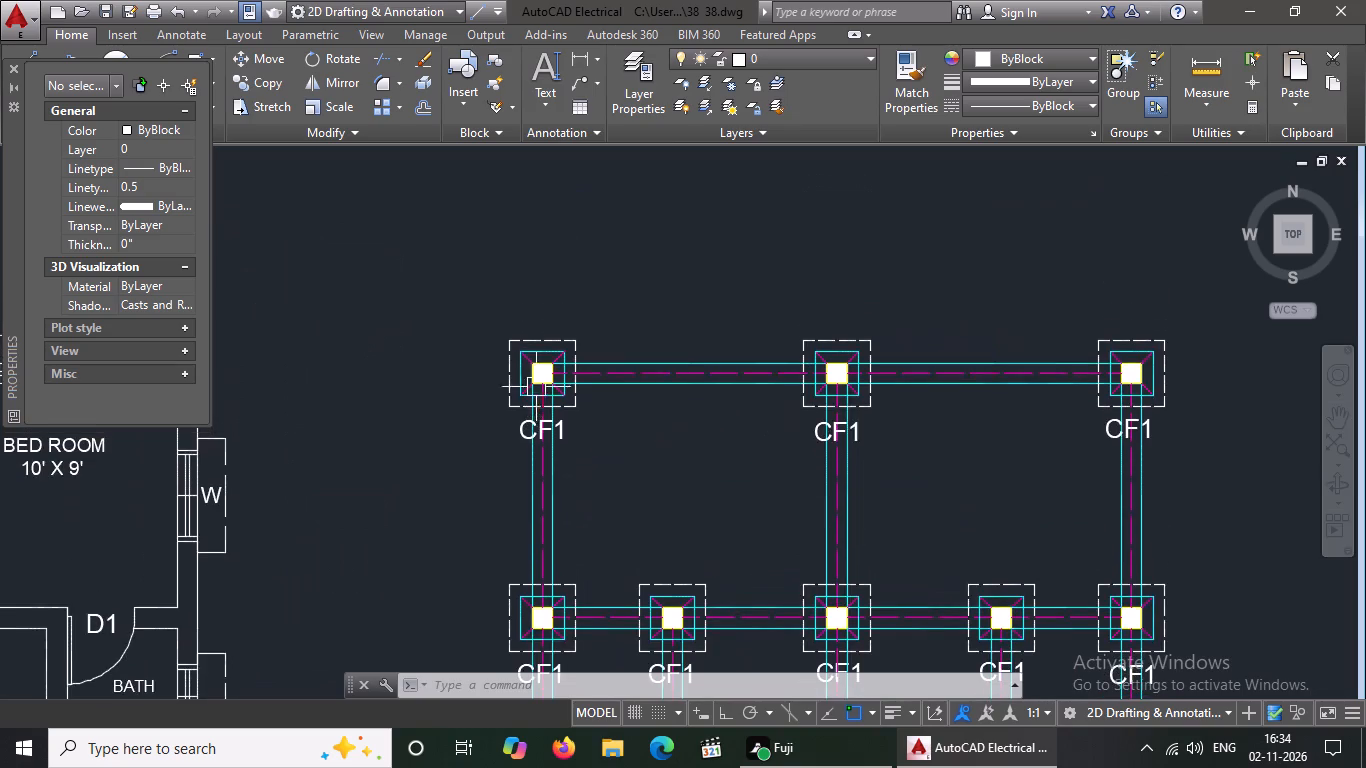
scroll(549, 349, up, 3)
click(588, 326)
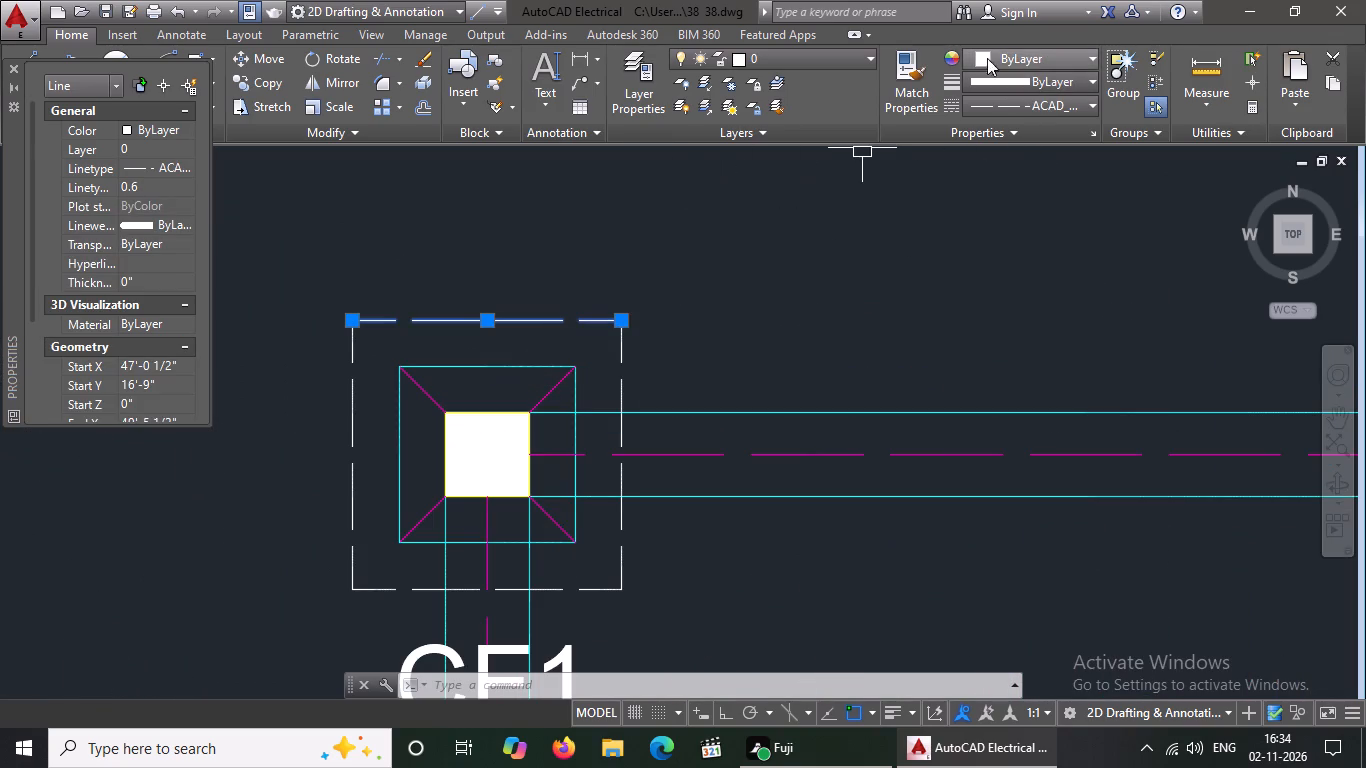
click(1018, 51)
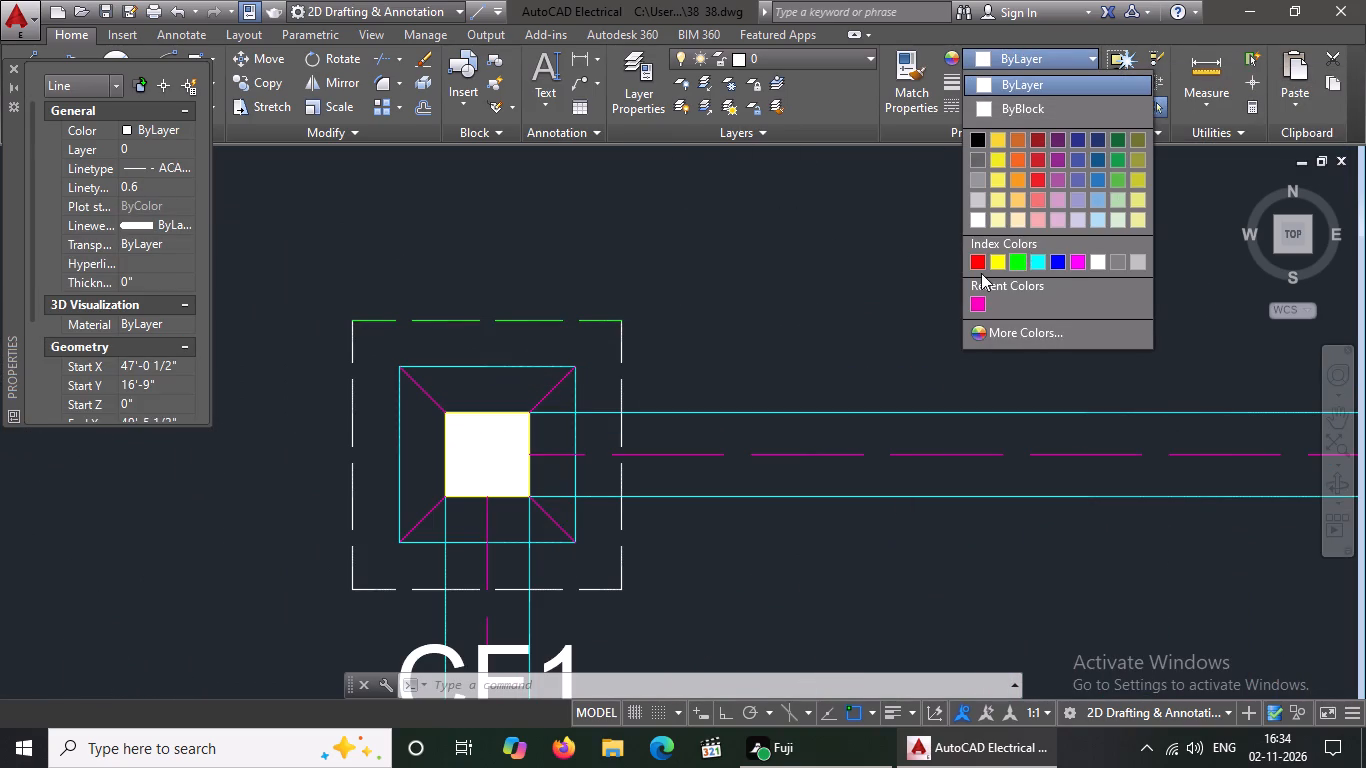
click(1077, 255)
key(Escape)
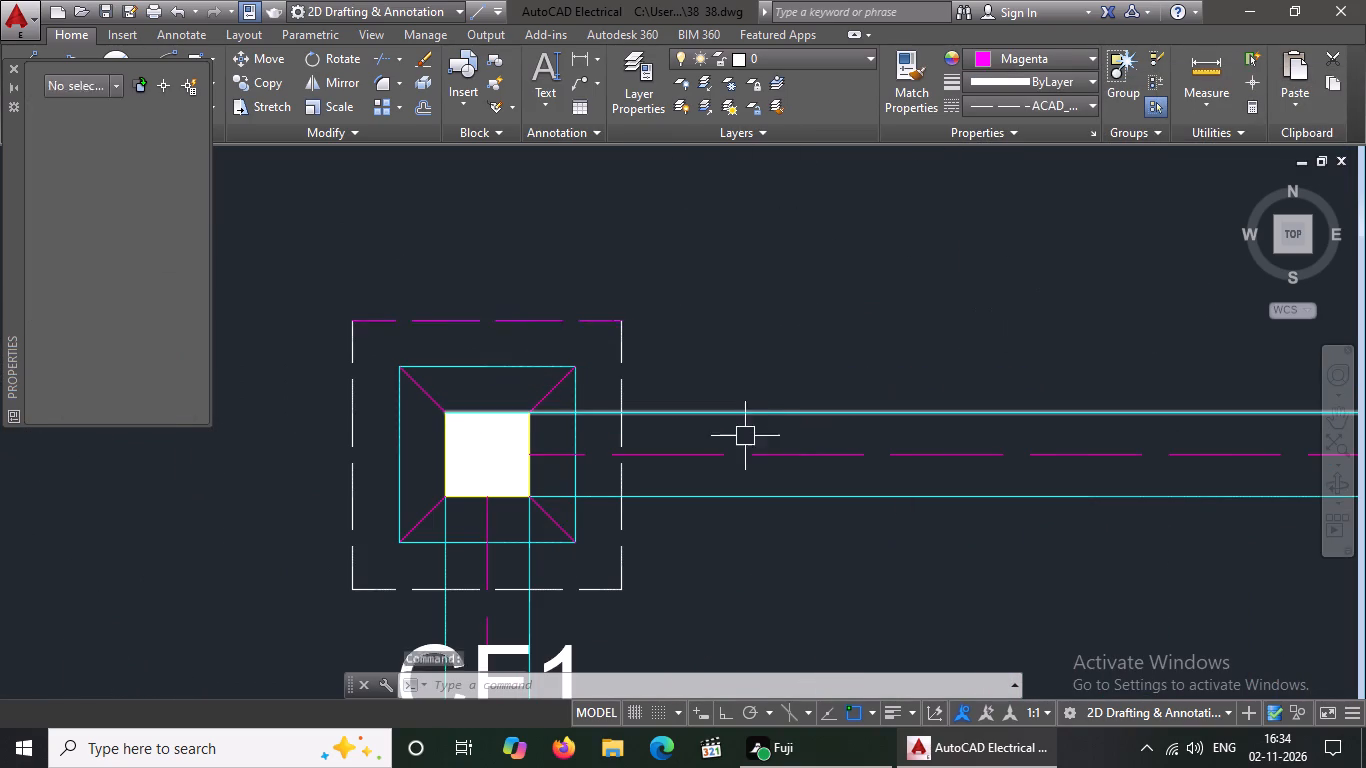
Set the colour of the right dashed outline line of the top-left corner CF1 footing to colour 220.
click(622, 348)
scroll(622, 313, down, 3)
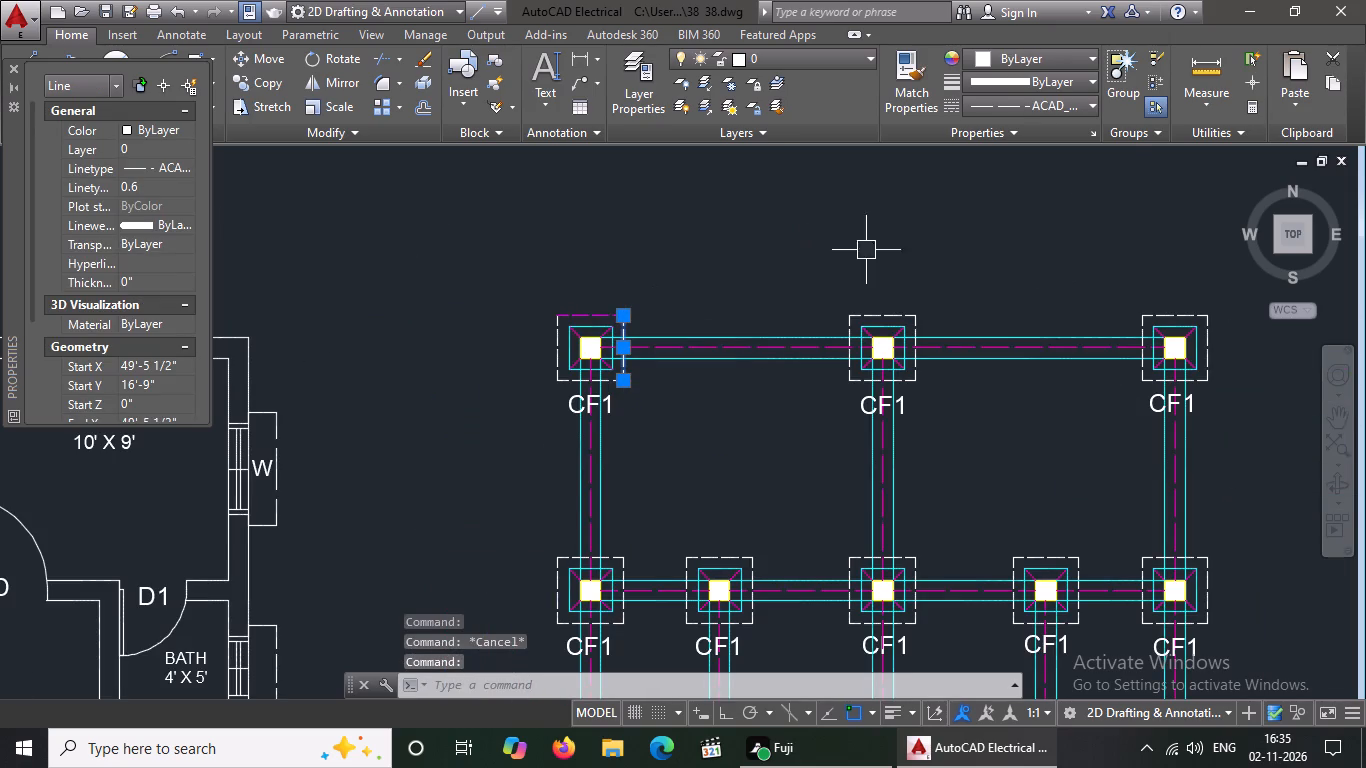
click(1044, 66)
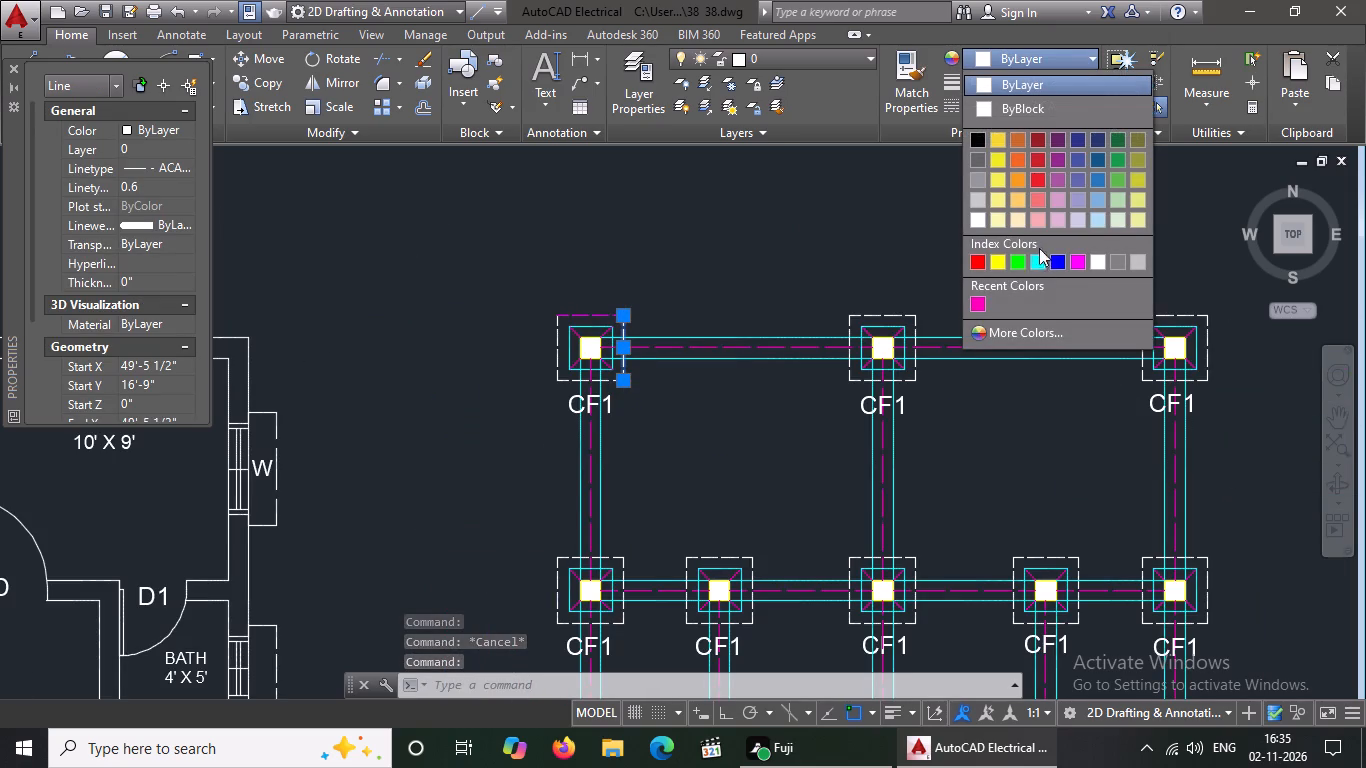
click(975, 299)
key(Escape)
Set the colour of the top dashed outline line of the top-left corner CF1 footing to colour 220.
scroll(581, 299, up, 1)
click(614, 323)
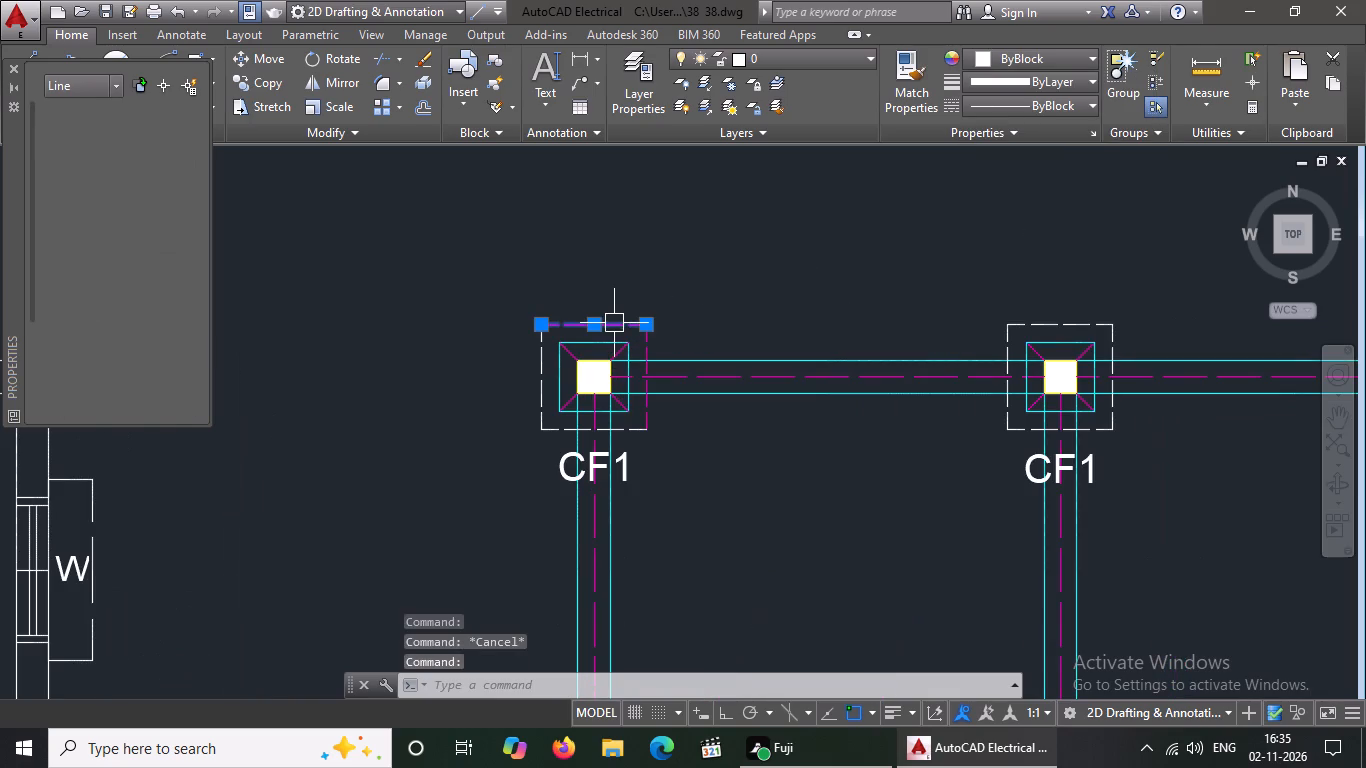
click(1054, 61)
click(977, 300)
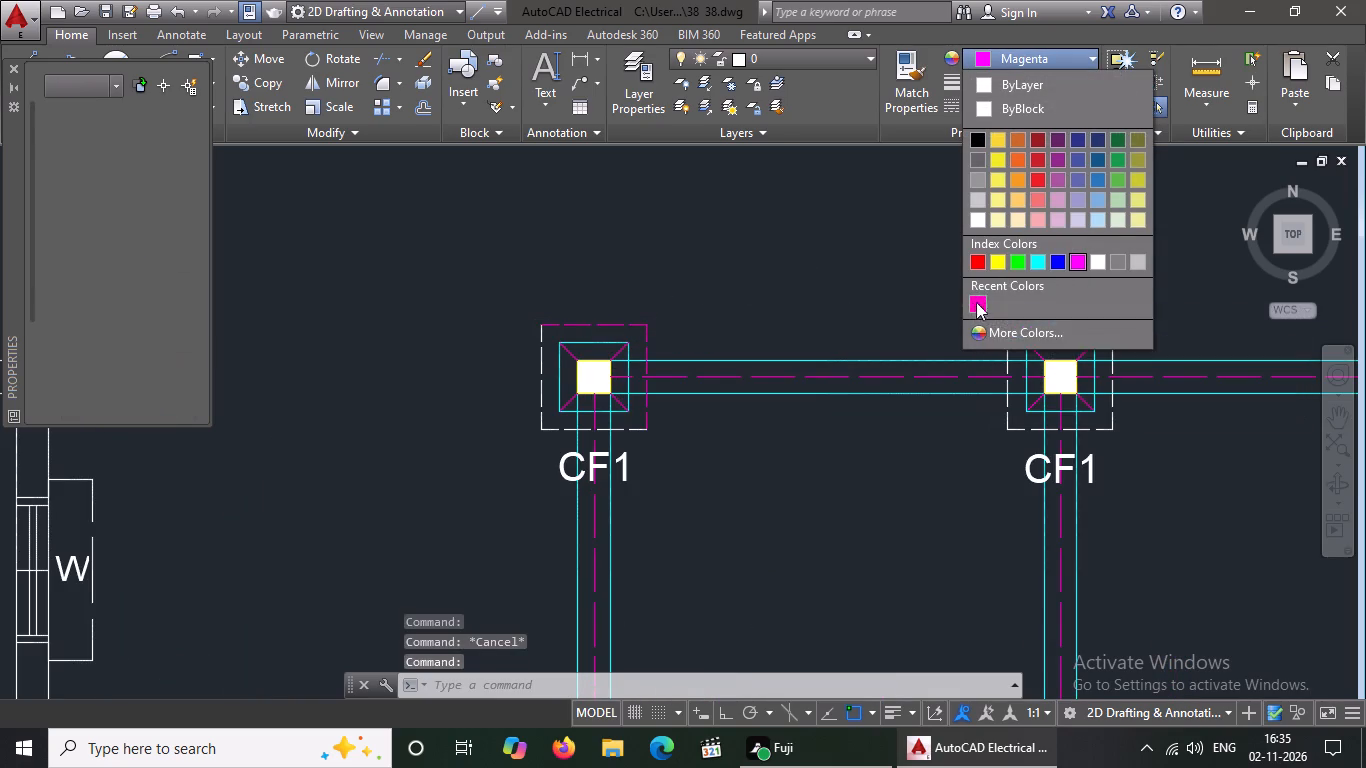
key(Escape)
scroll(717, 313, down, 1)
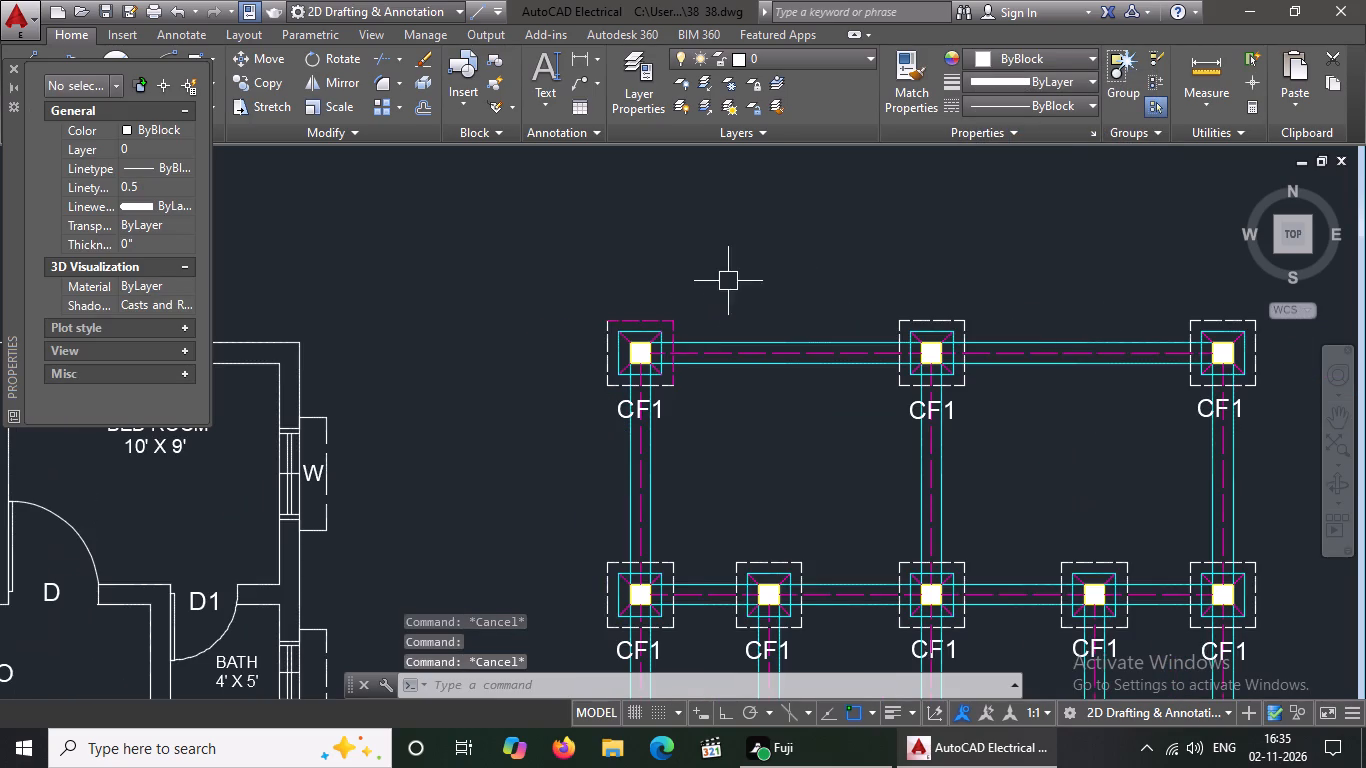
key(Escape)
Set the colour of the left dashed outline line of the top-left corner CF1 footing to colour 220.
scroll(646, 354, up, 2)
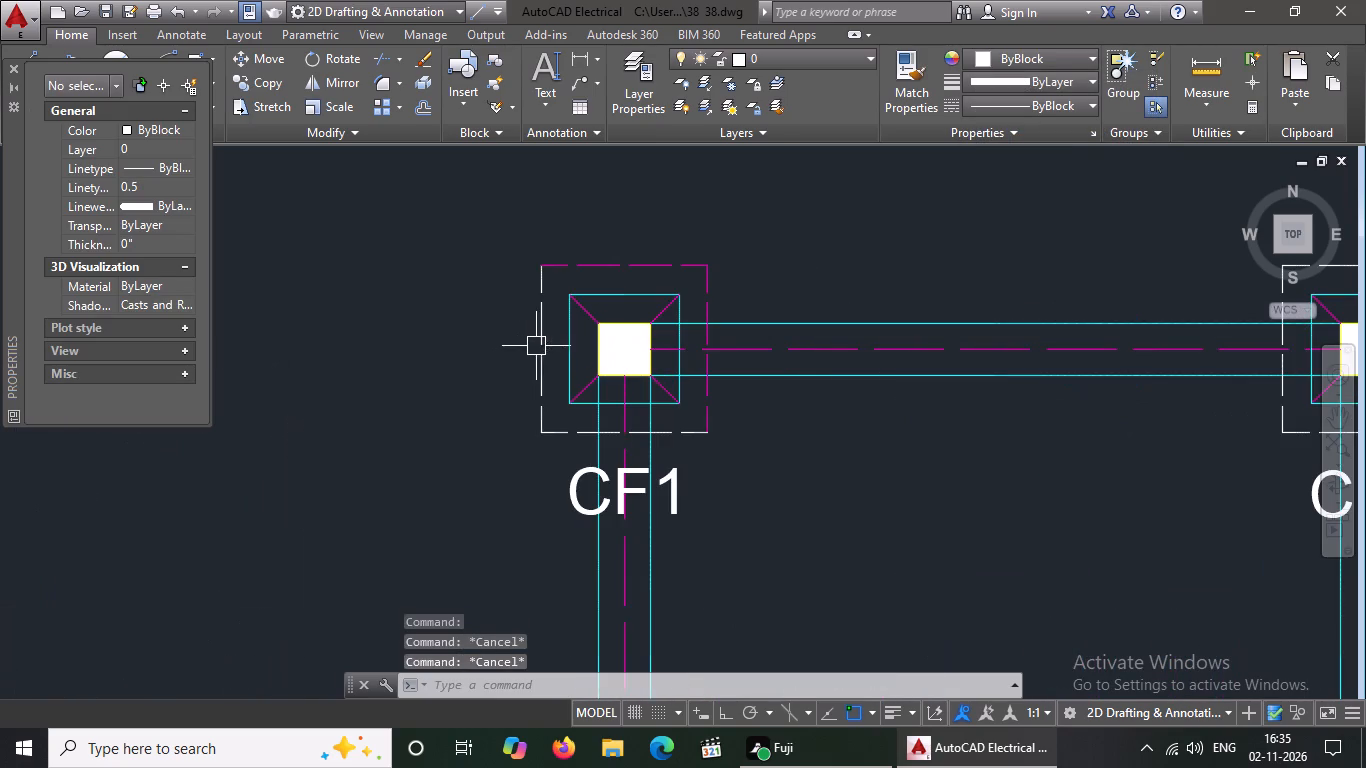
click(539, 345)
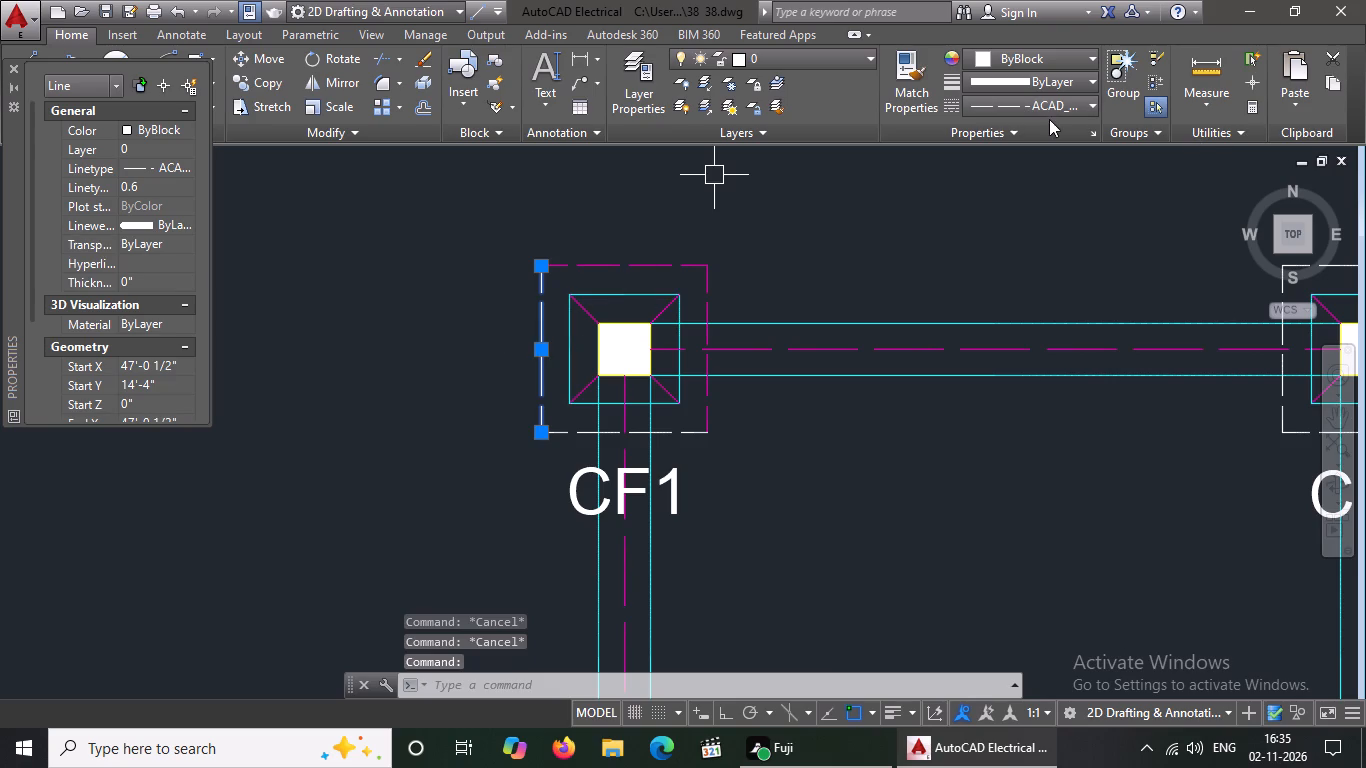
click(1074, 61)
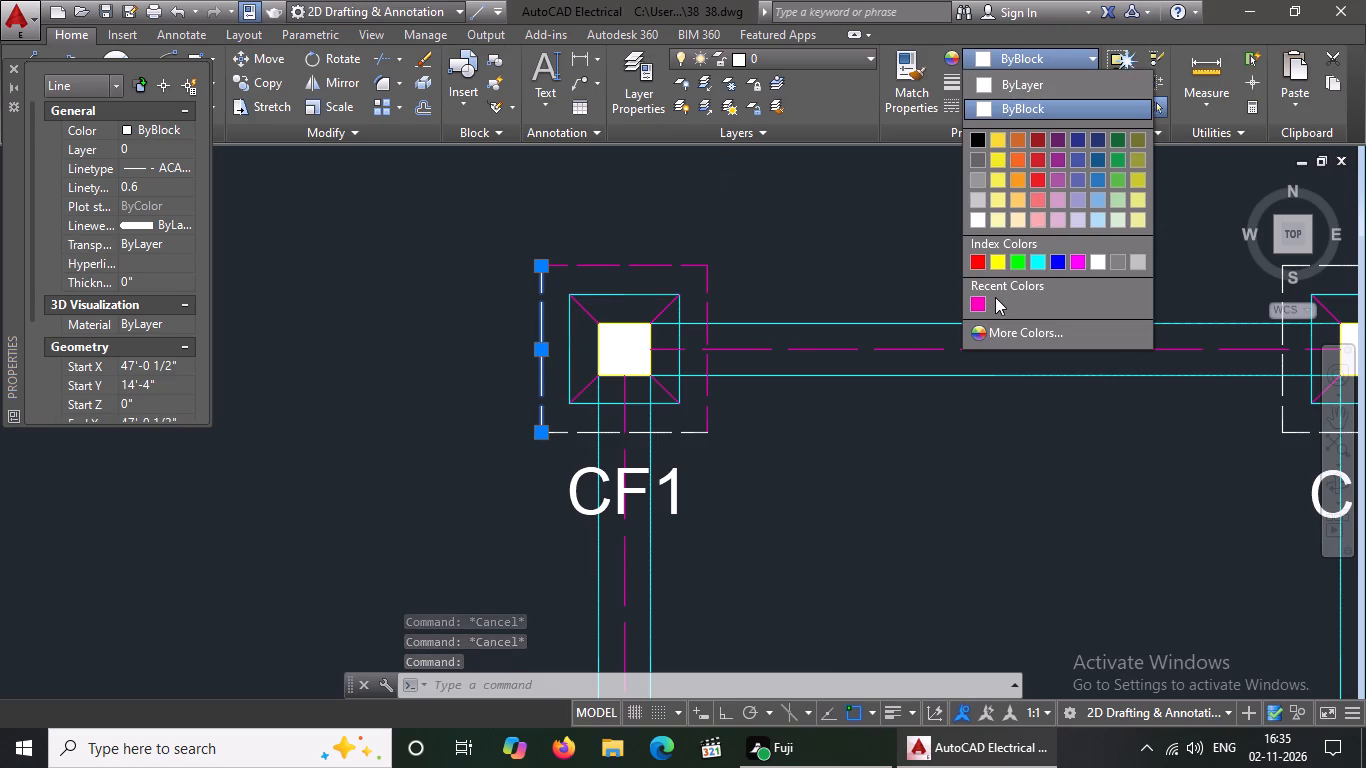
click(978, 305)
key(Escape)
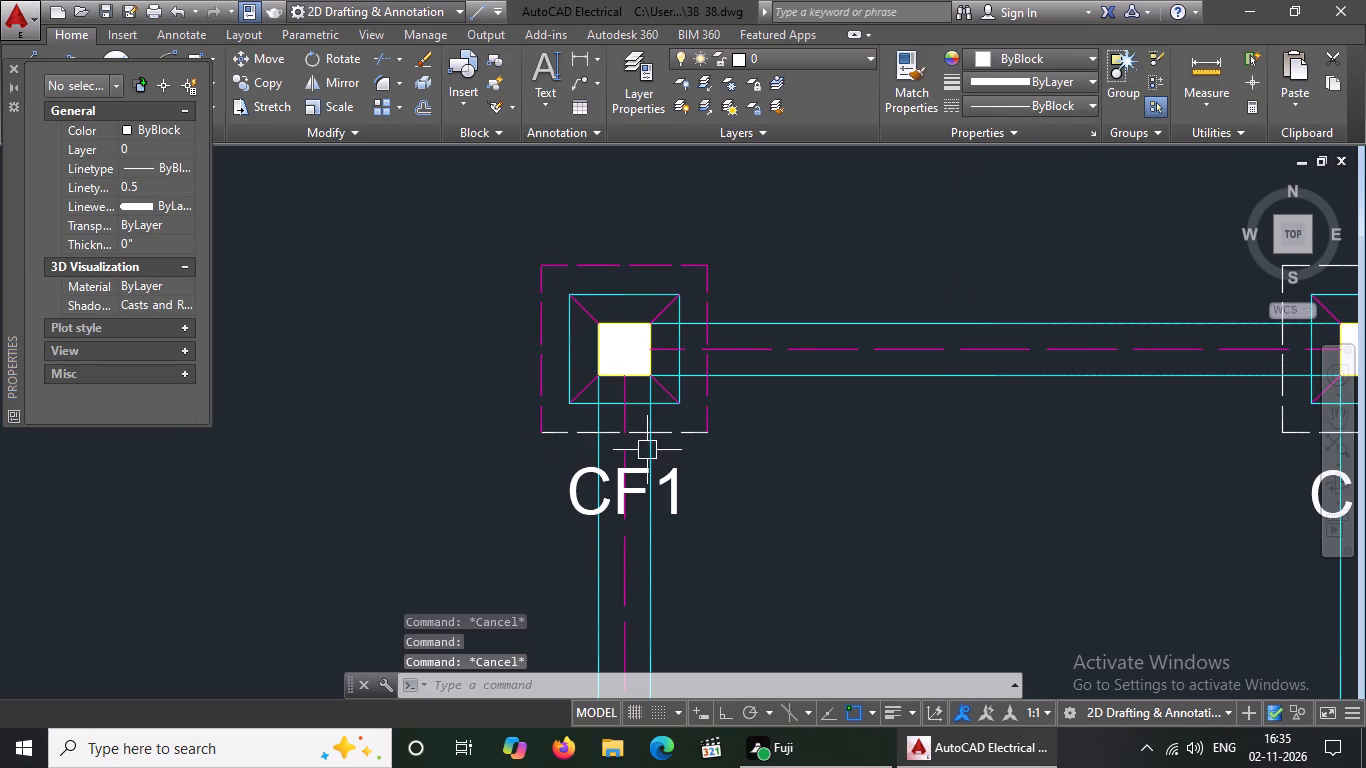
Set the colour of the bottom dashed outline line of the top-left corner CF1 footing to colour 220.
click(673, 426)
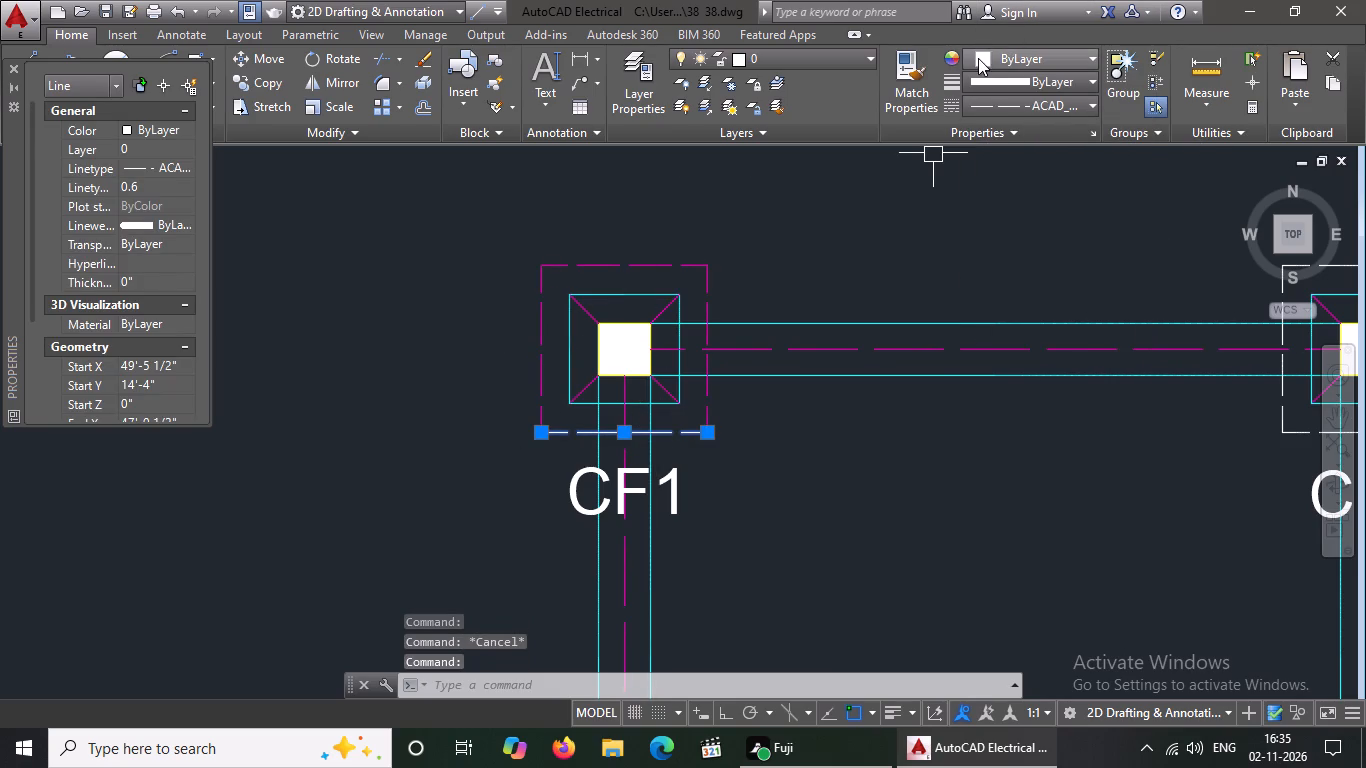
click(979, 58)
click(976, 303)
key(Escape)
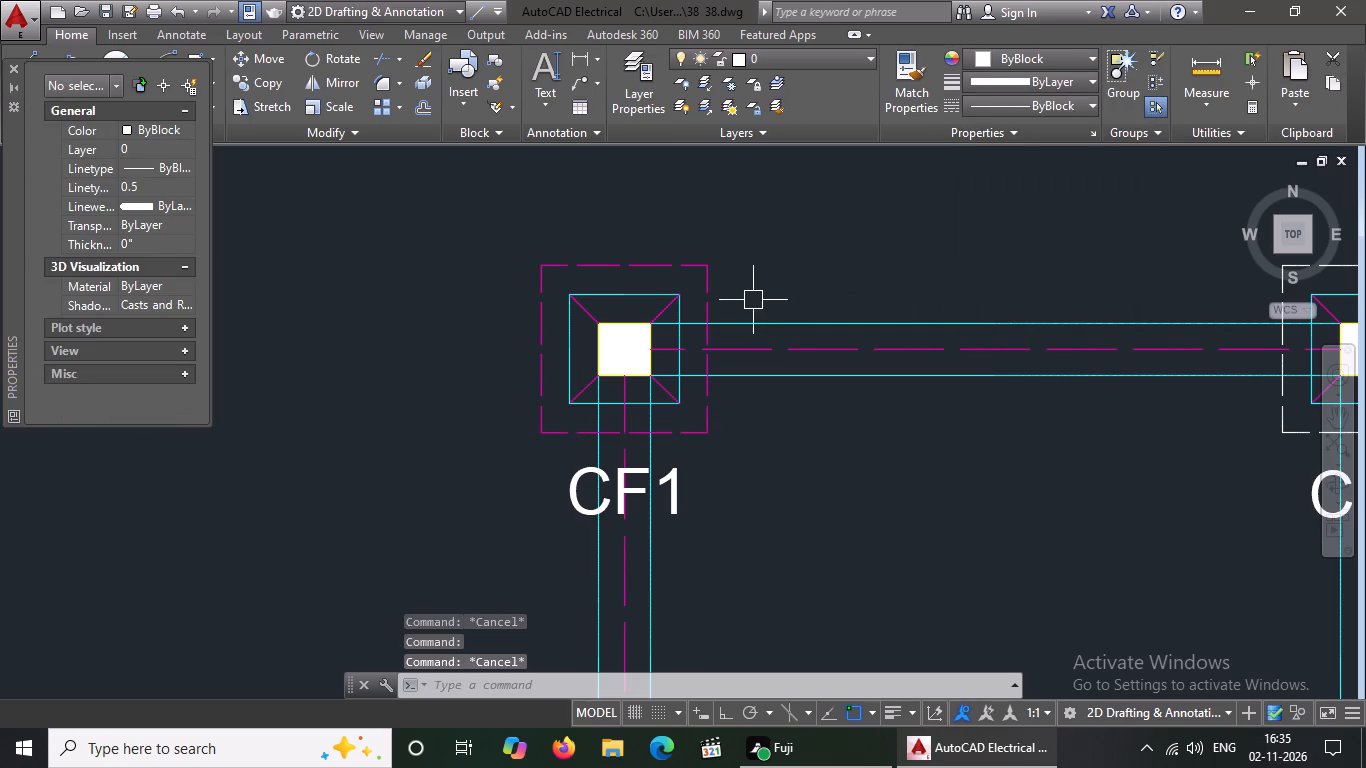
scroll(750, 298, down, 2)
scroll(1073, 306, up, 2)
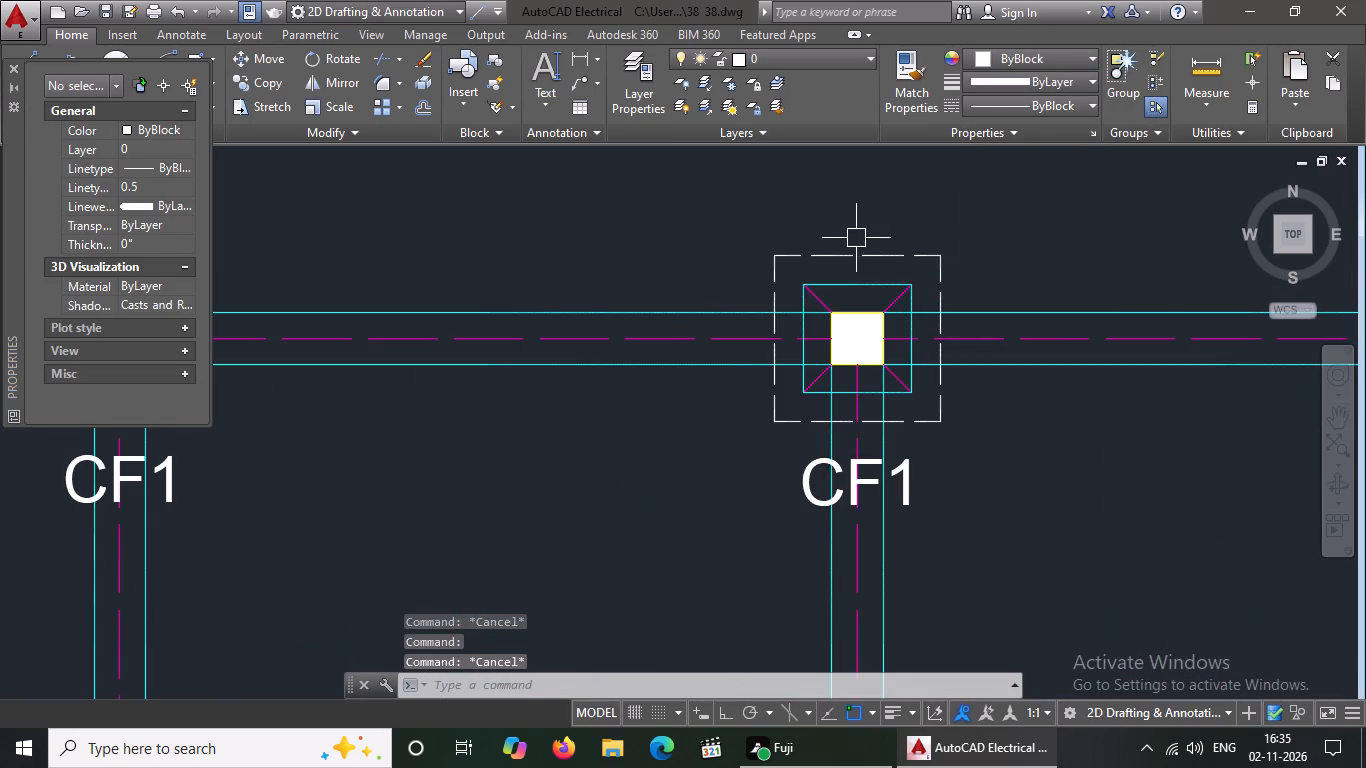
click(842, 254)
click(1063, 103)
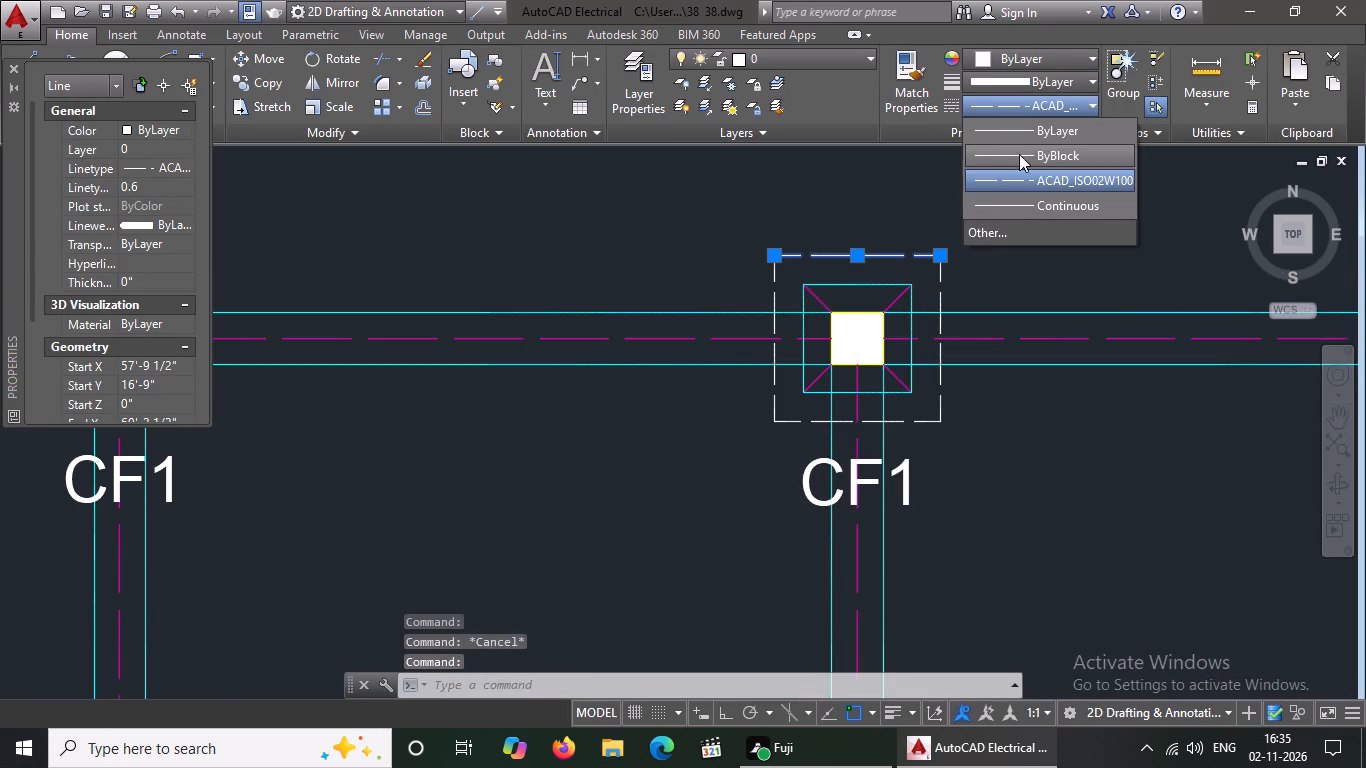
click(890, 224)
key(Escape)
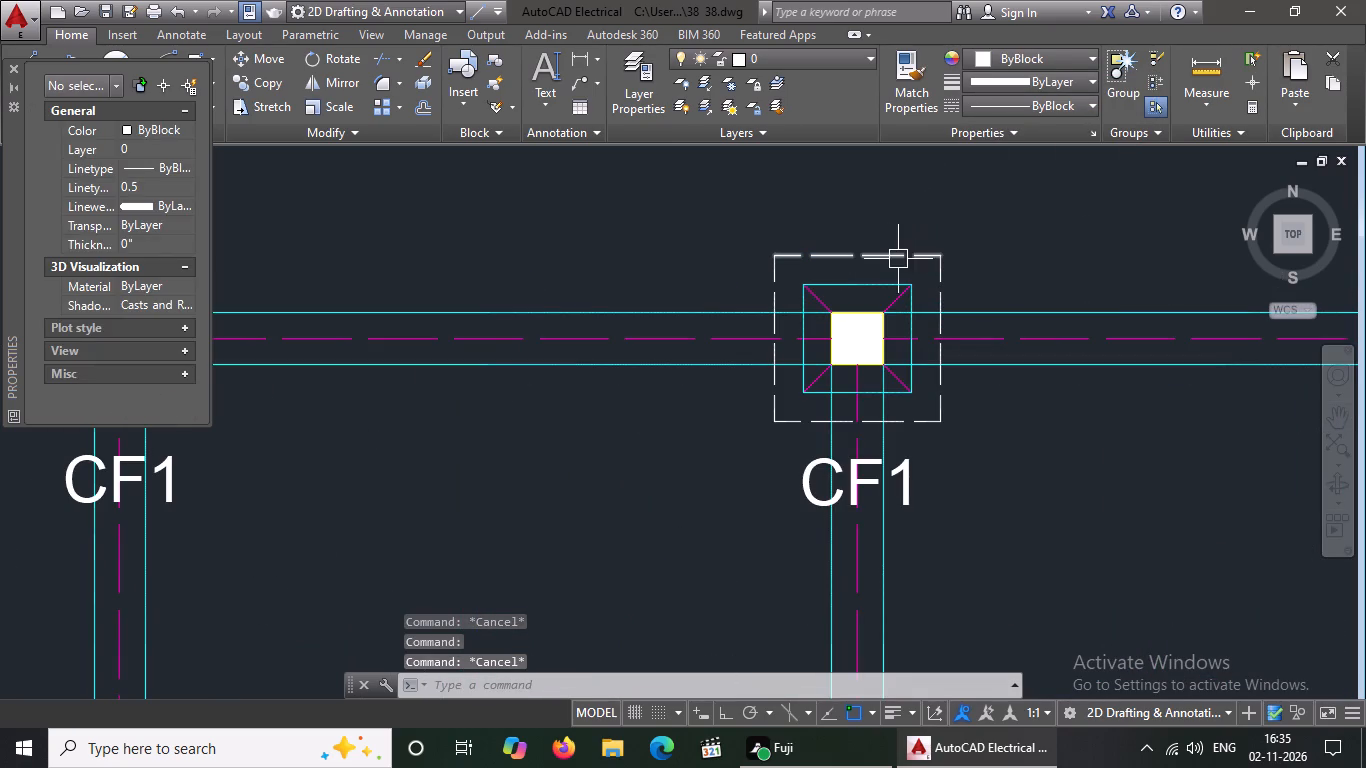
Set the top and right dashed outline lines of the top-row middle CF1 footing to colour 220.
click(898, 259)
click(1027, 47)
click(1024, 58)
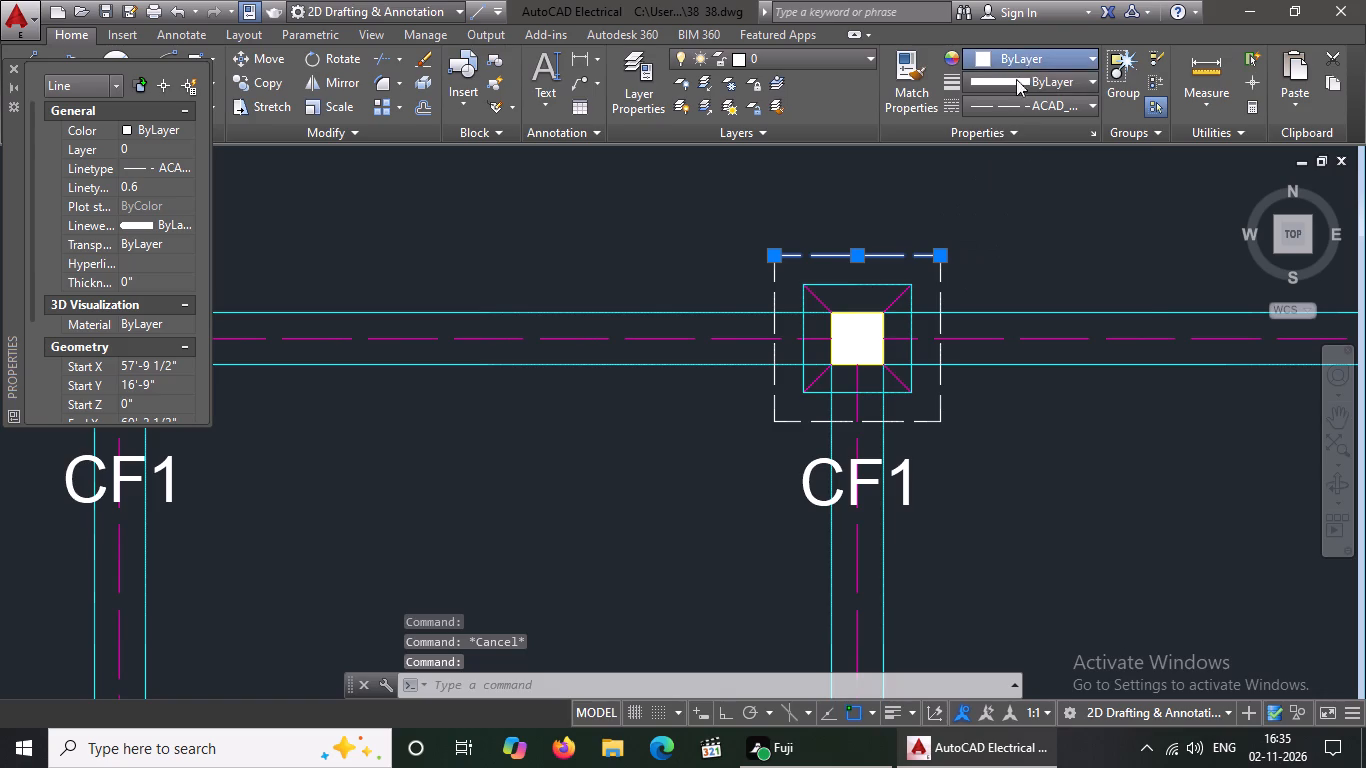
click(971, 307)
key(Escape)
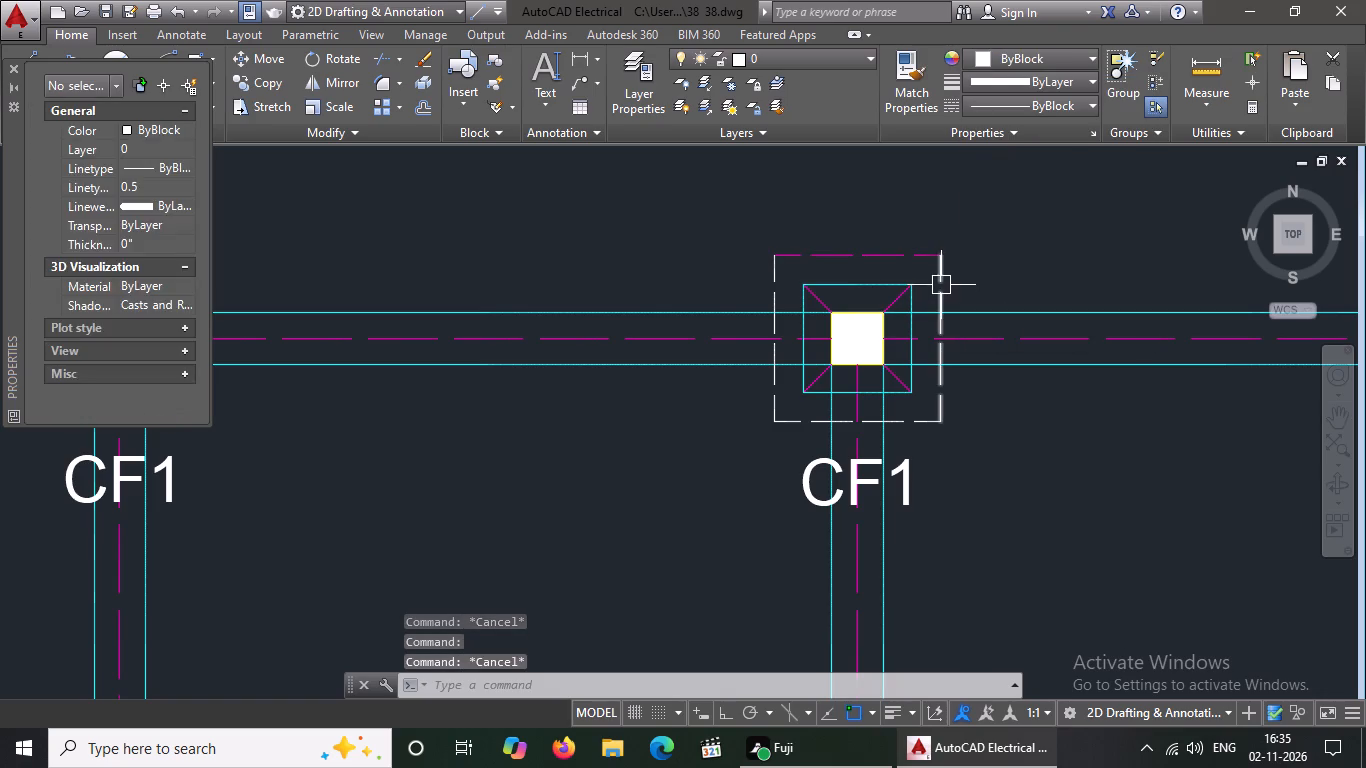
click(941, 285)
click(989, 56)
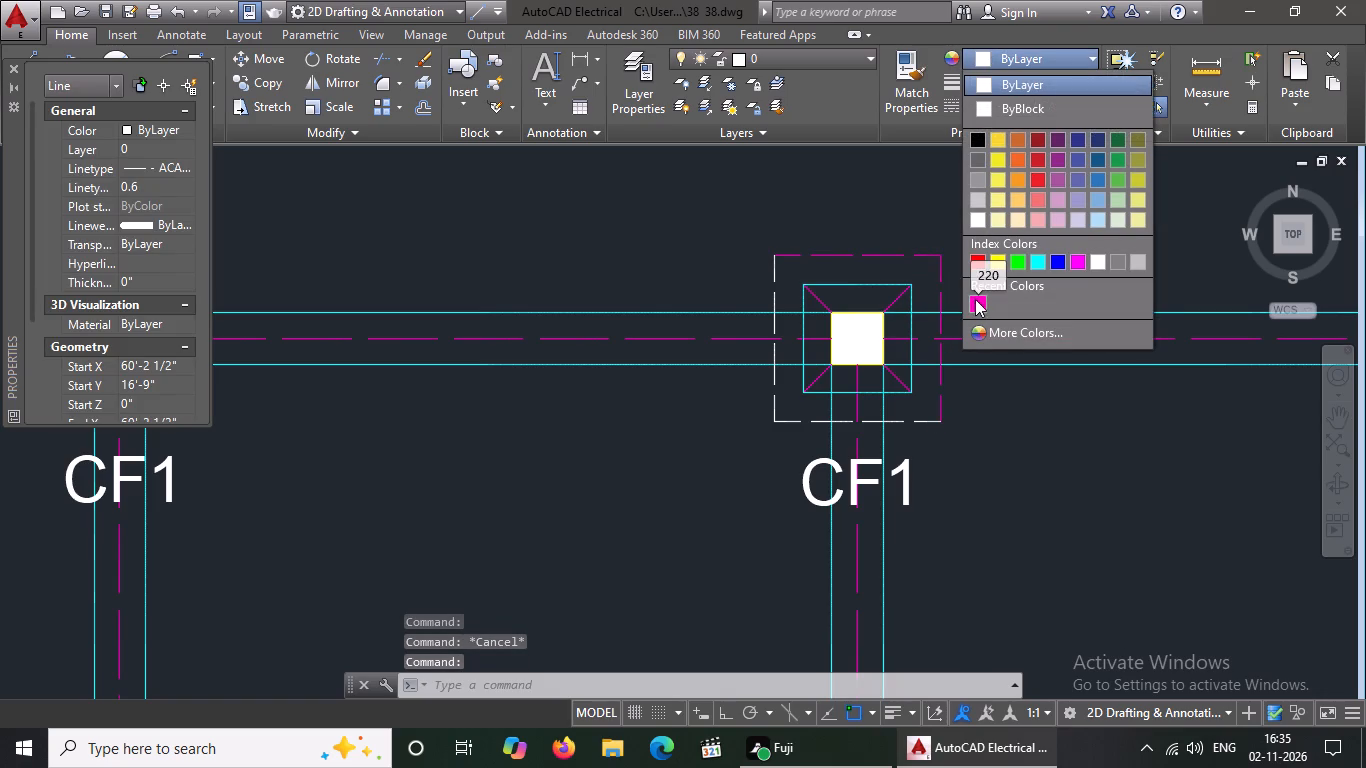
click(975, 299)
key(Escape)
Set the left and bottom dashed outline lines of the top-row middle CF1 footing to colour 220.
click(778, 297)
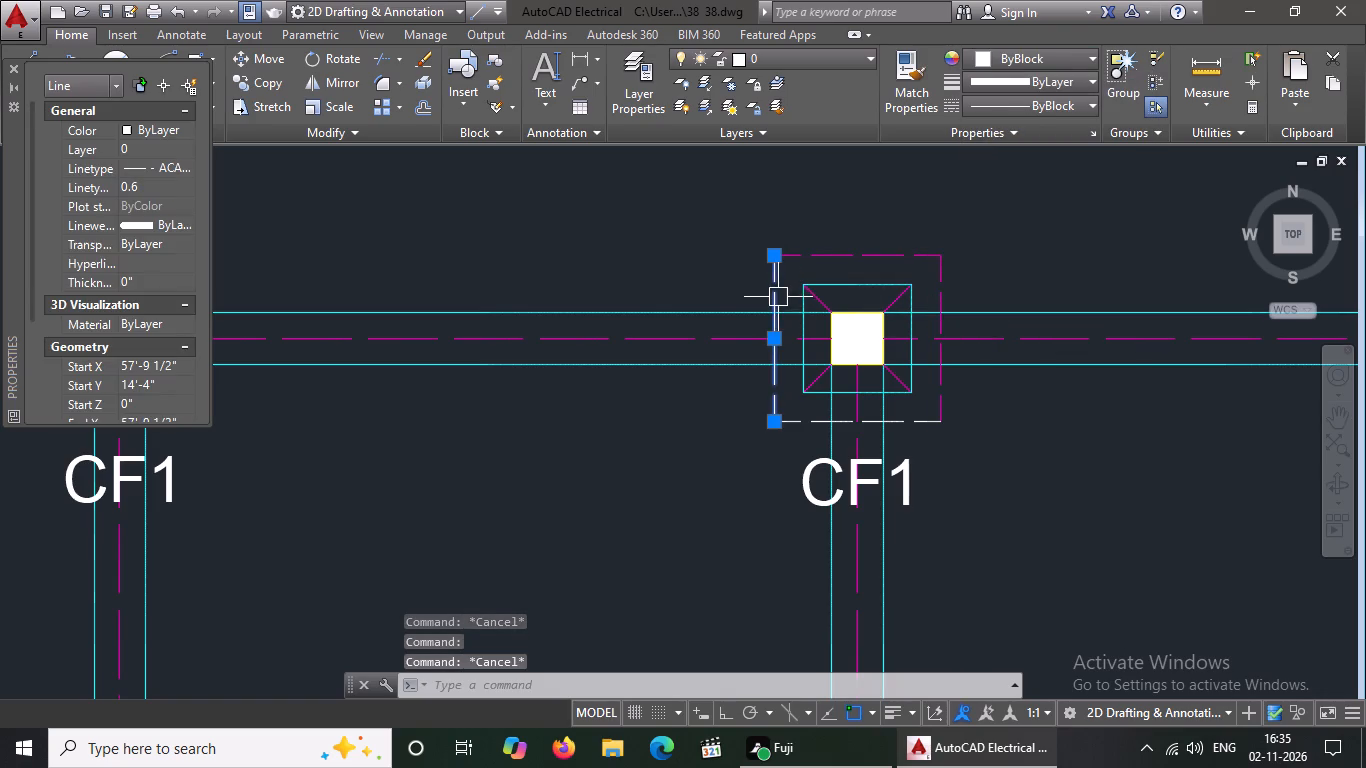
click(1002, 53)
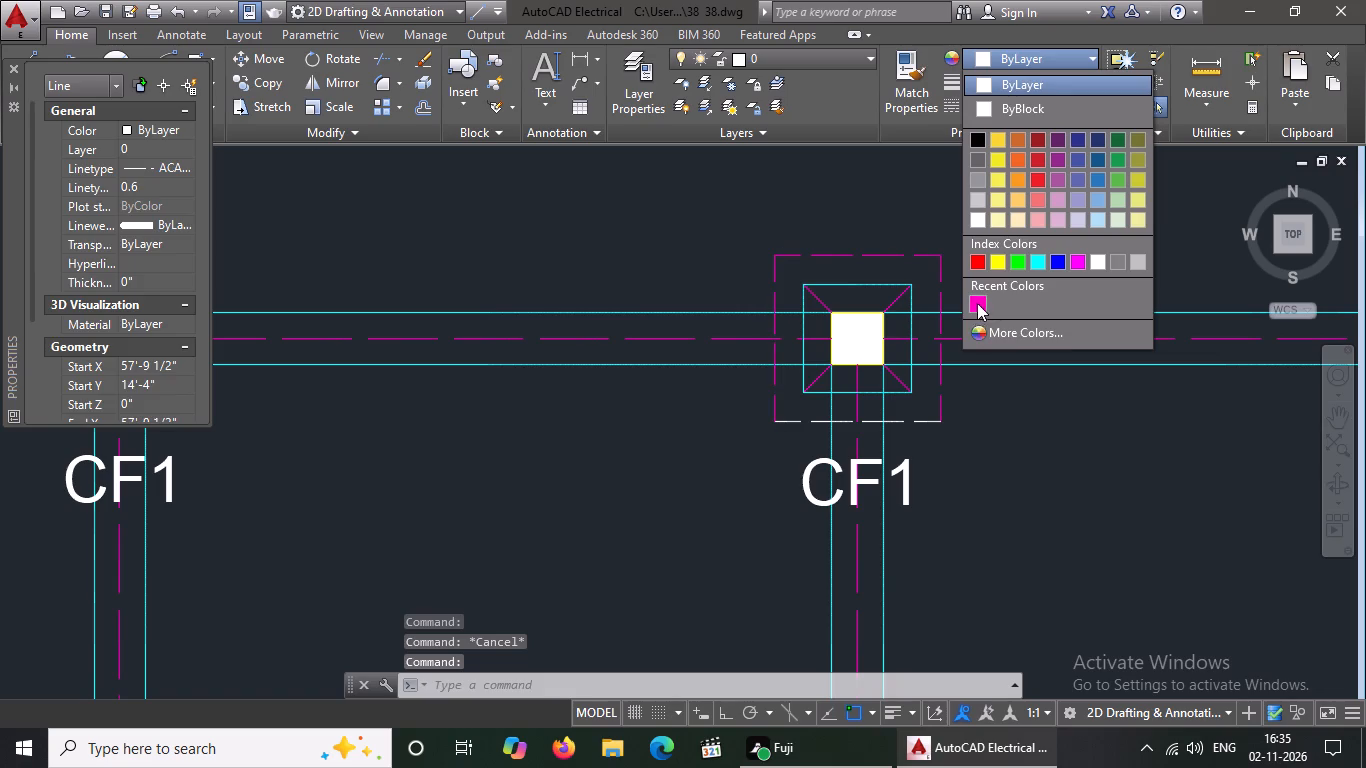
click(978, 302)
key(Escape)
click(914, 423)
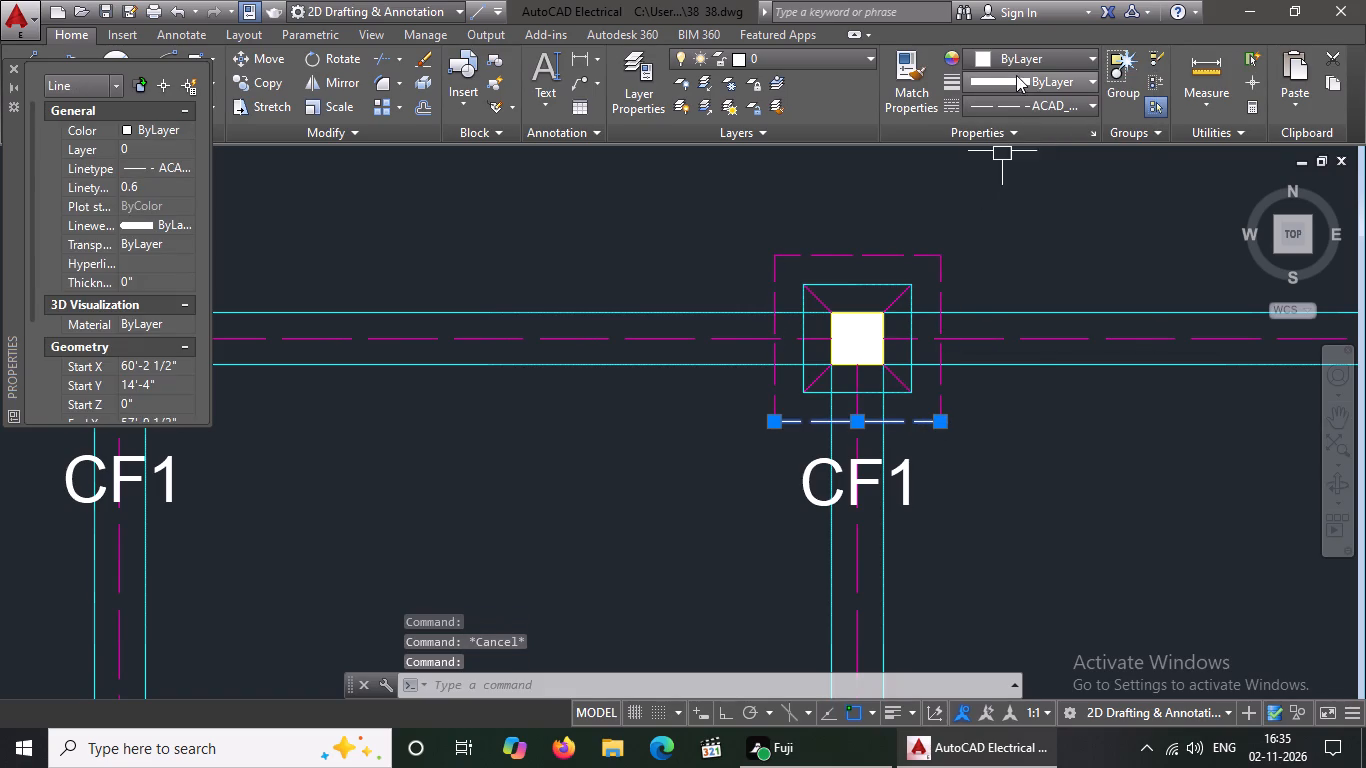
click(1021, 60)
drag(988, 312, 990, 332)
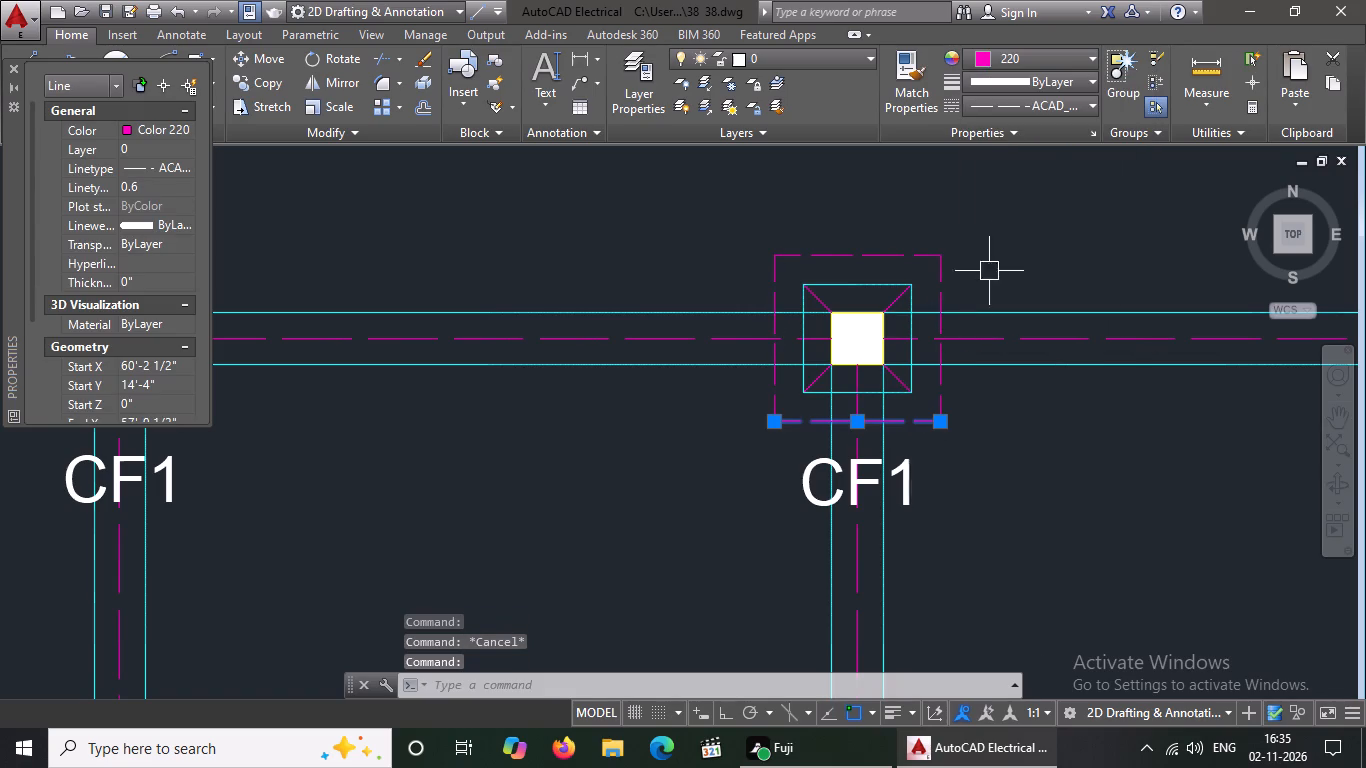
click(1033, 63)
click(979, 299)
key(Escape)
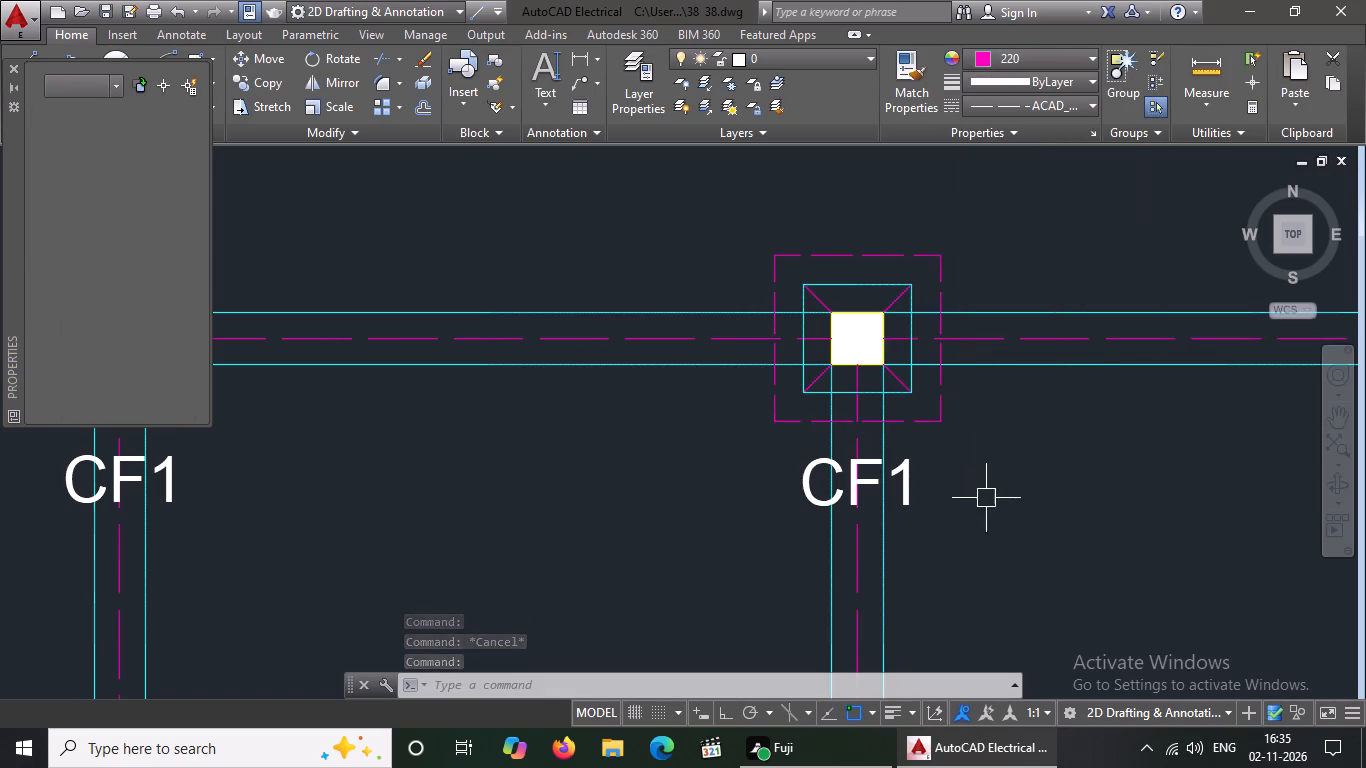
Set the top and right dashed outline lines of the top-right corner CF1 footing to colour 220.
scroll(995, 414, down, 3)
scroll(1132, 384, up, 3)
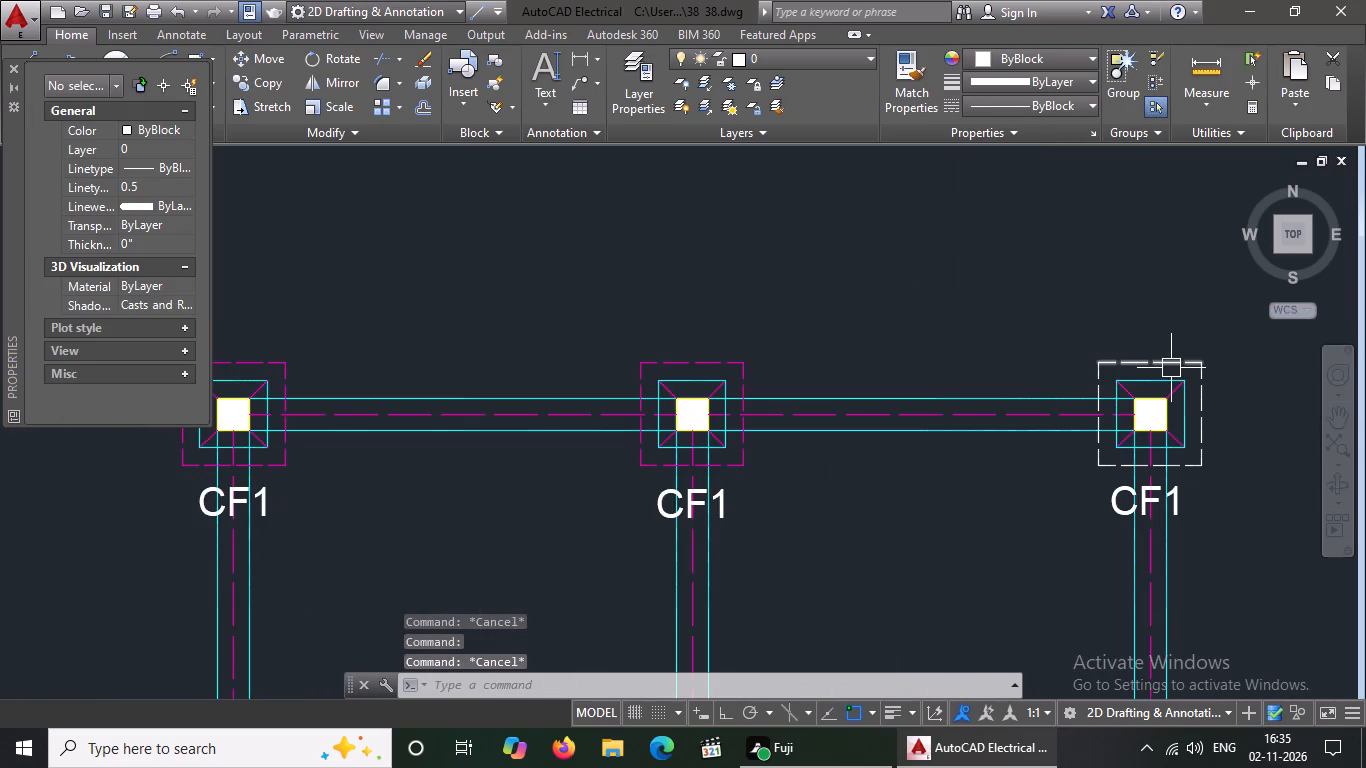
scroll(1171, 367, up, 2)
click(1156, 356)
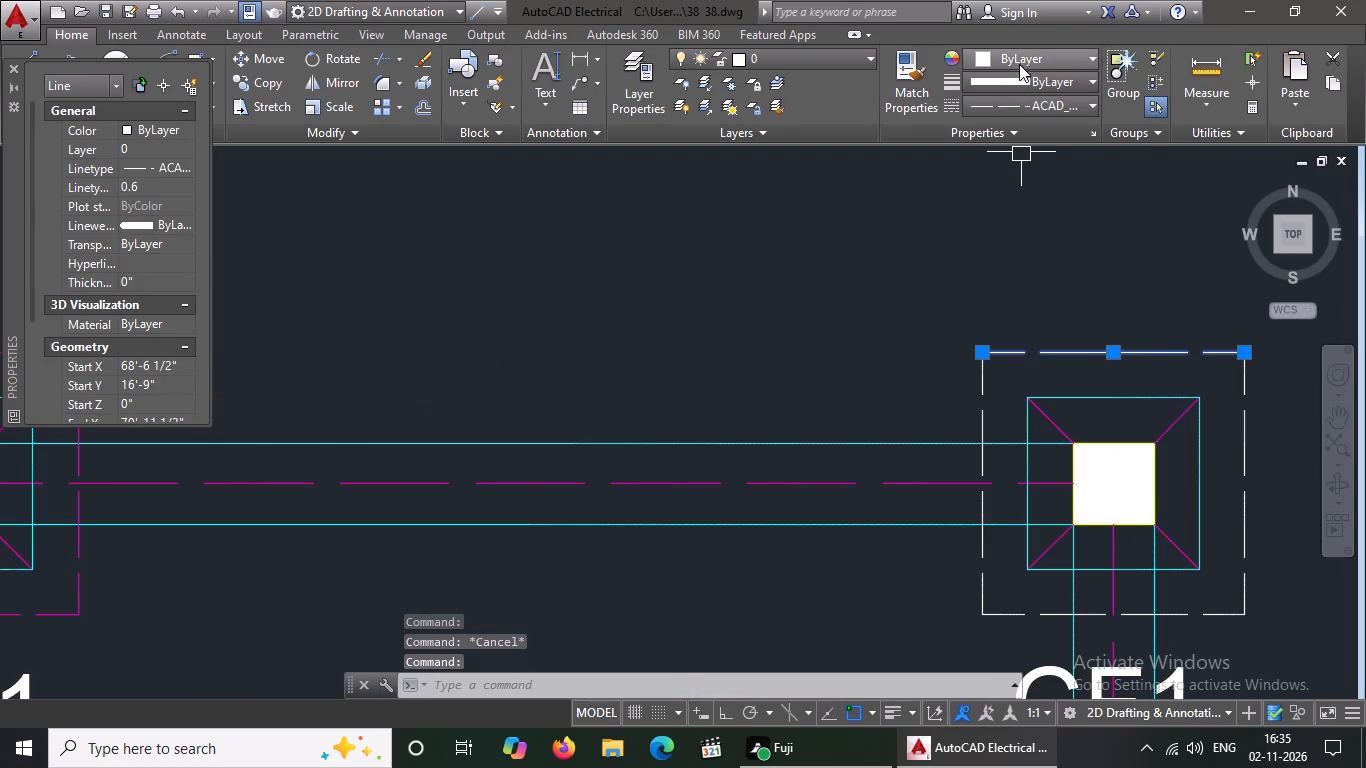
click(1021, 59)
click(979, 303)
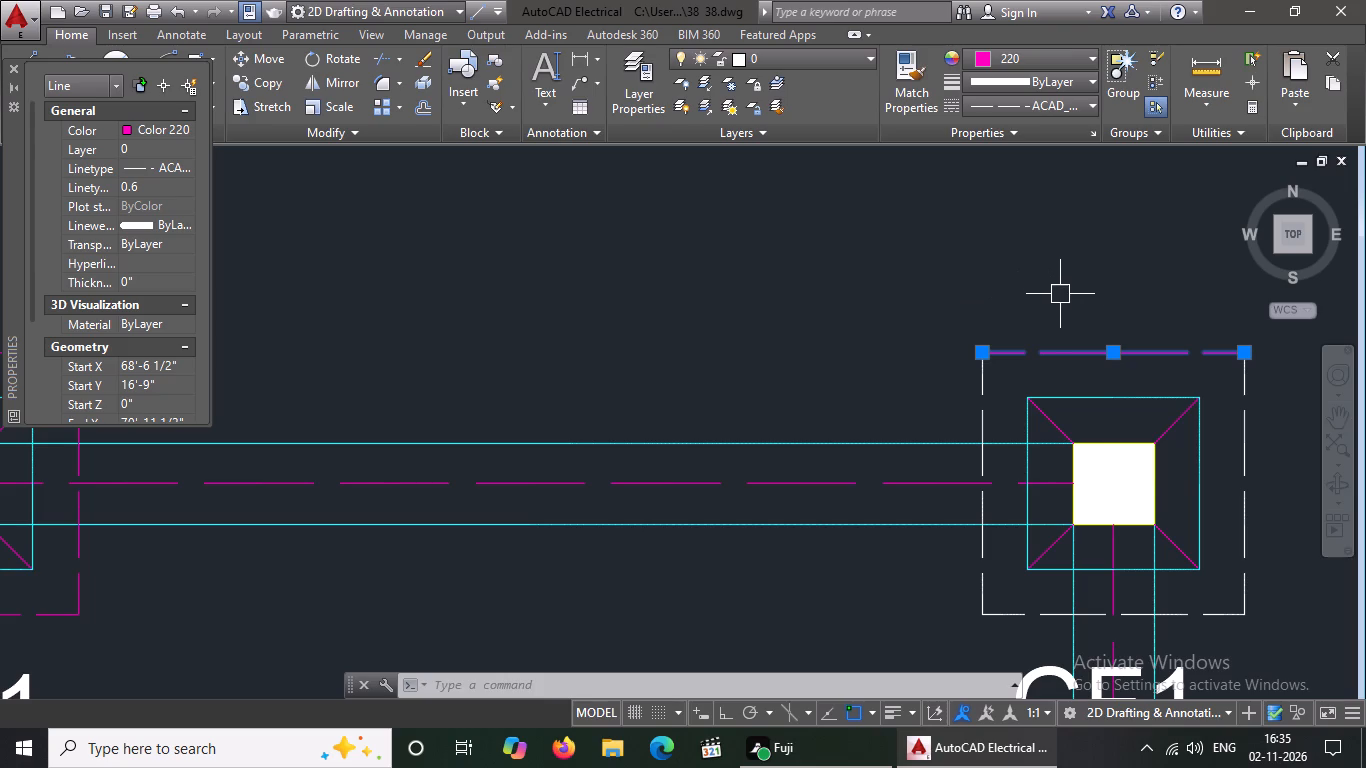
scroll(1087, 383, down, 1)
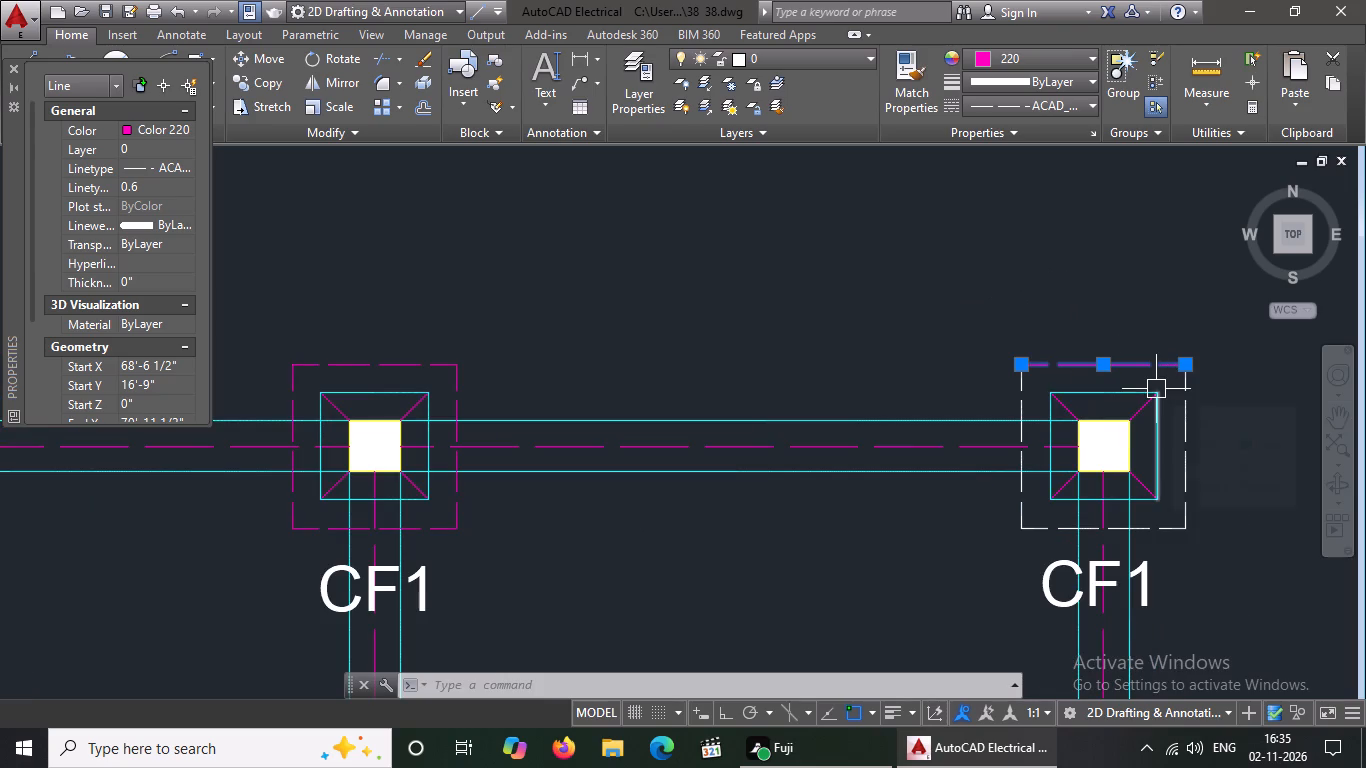
key(Escape)
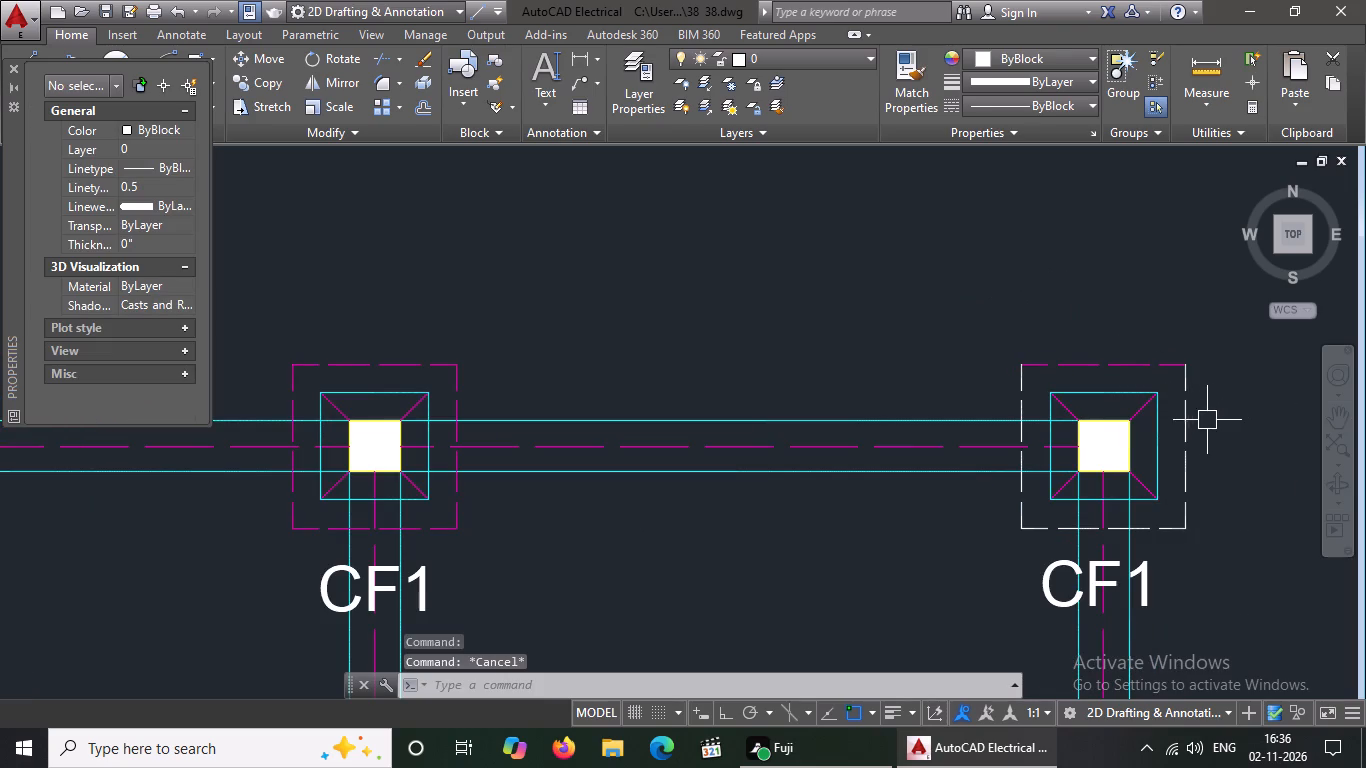
click(1179, 433)
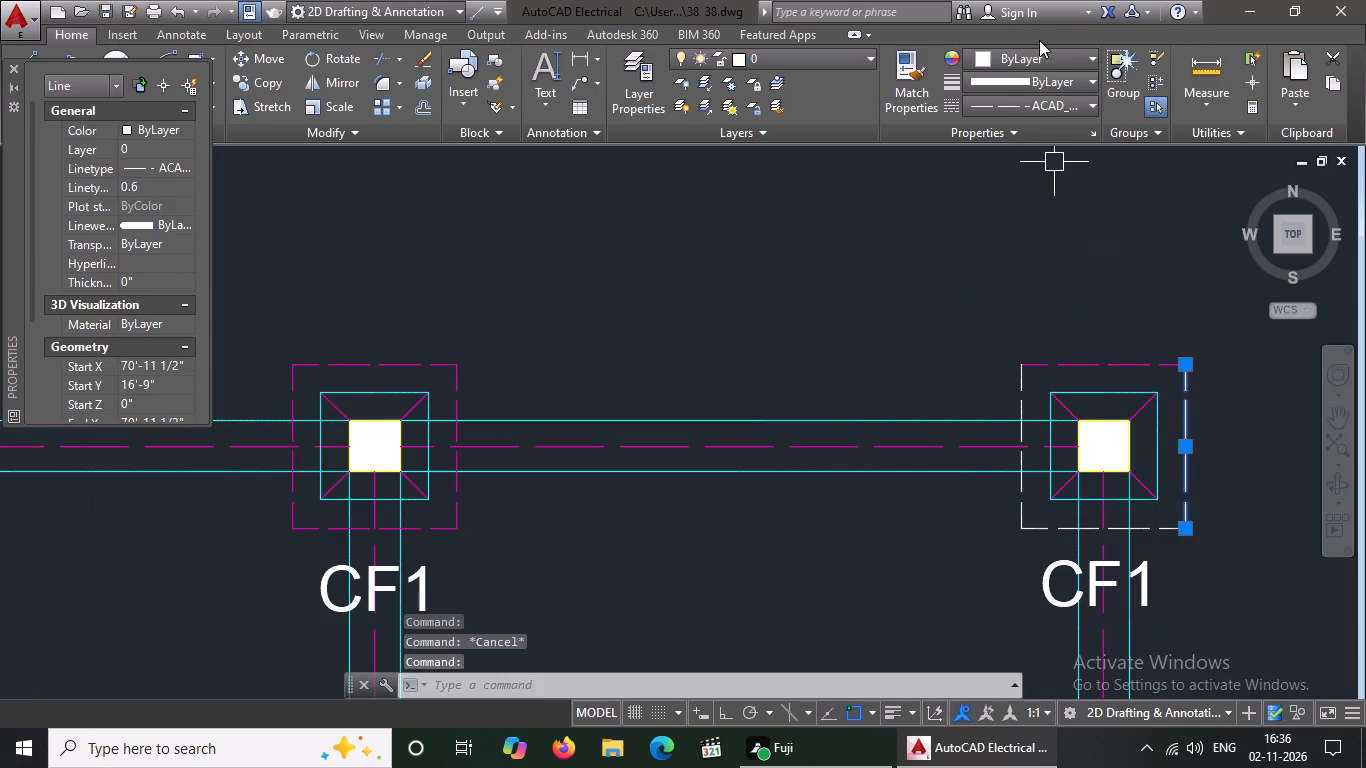
click(1040, 49)
click(975, 301)
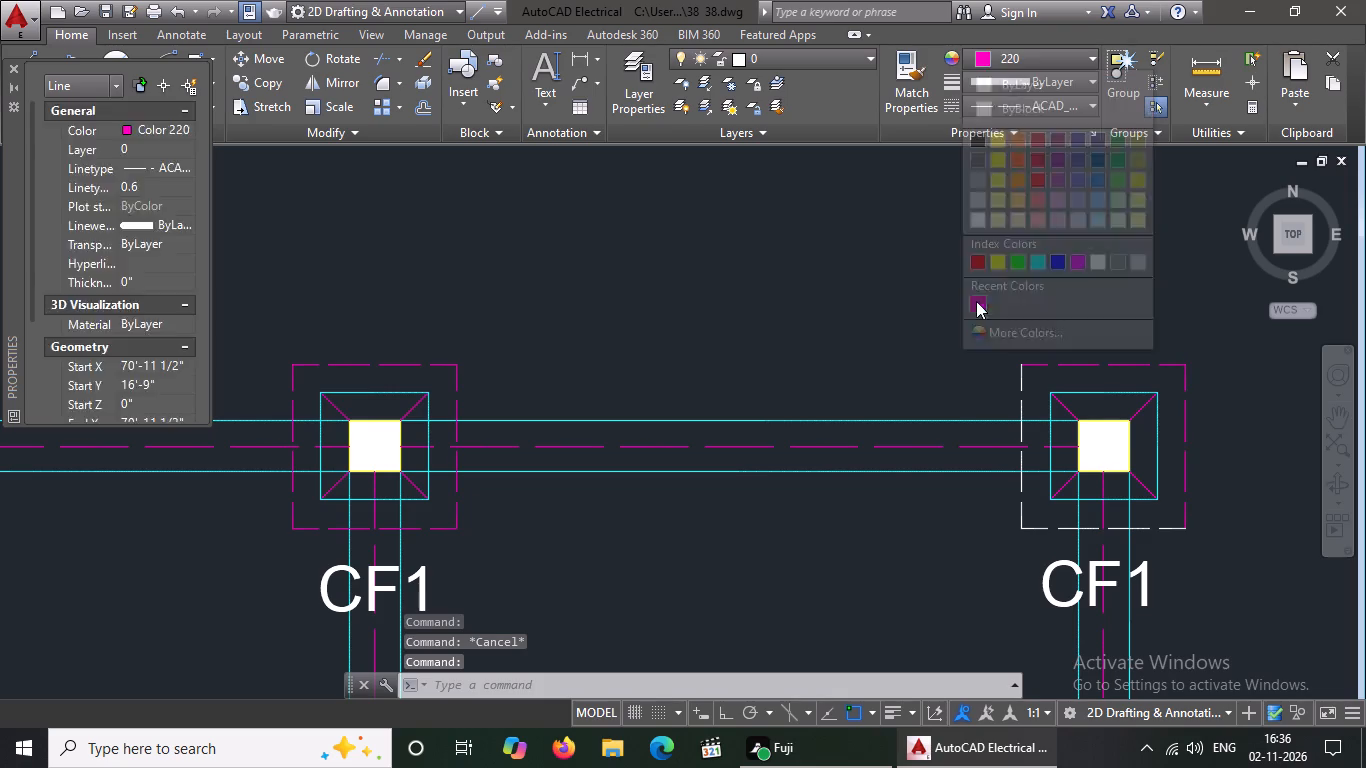
key(Escape)
Set the left and bottom dashed outline lines of the top-right corner CF1 footing to colour 220.
click(1027, 396)
click(1004, 51)
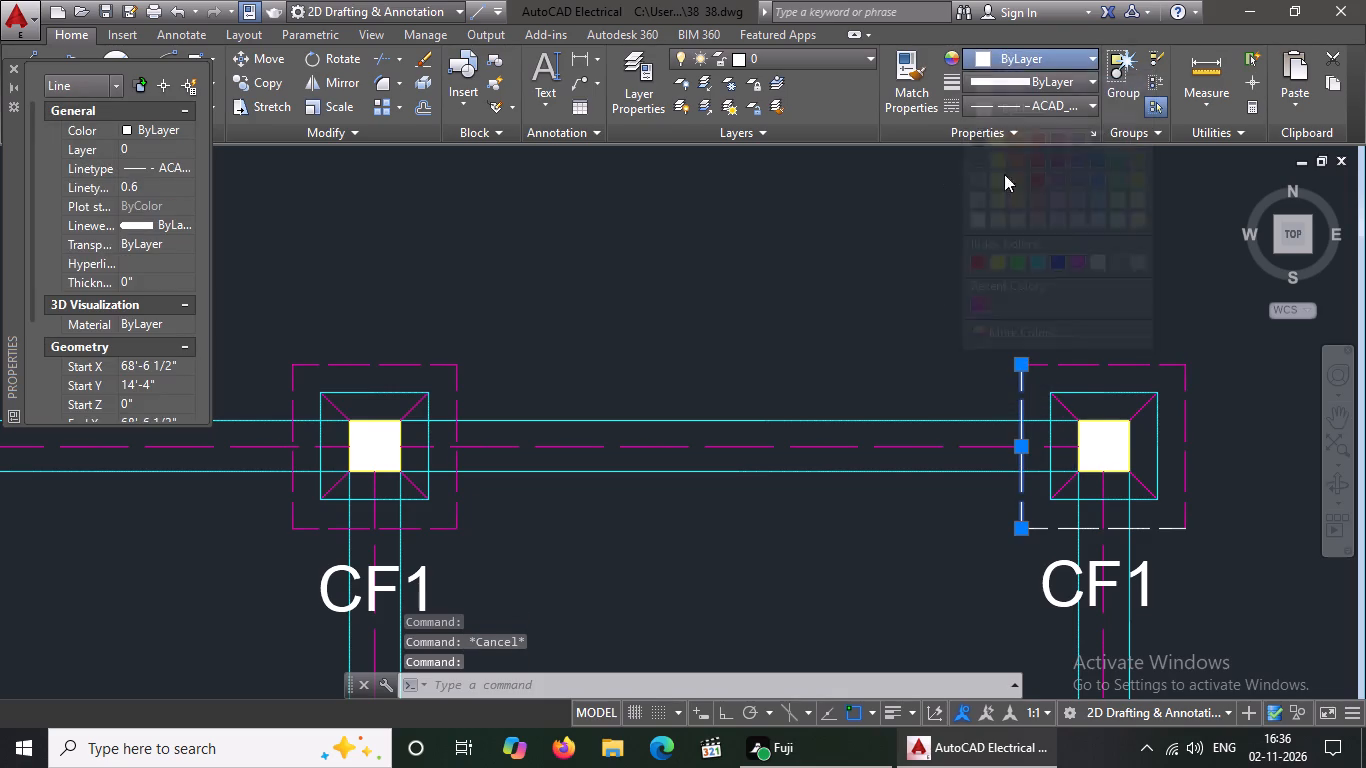
click(973, 299)
key(Escape)
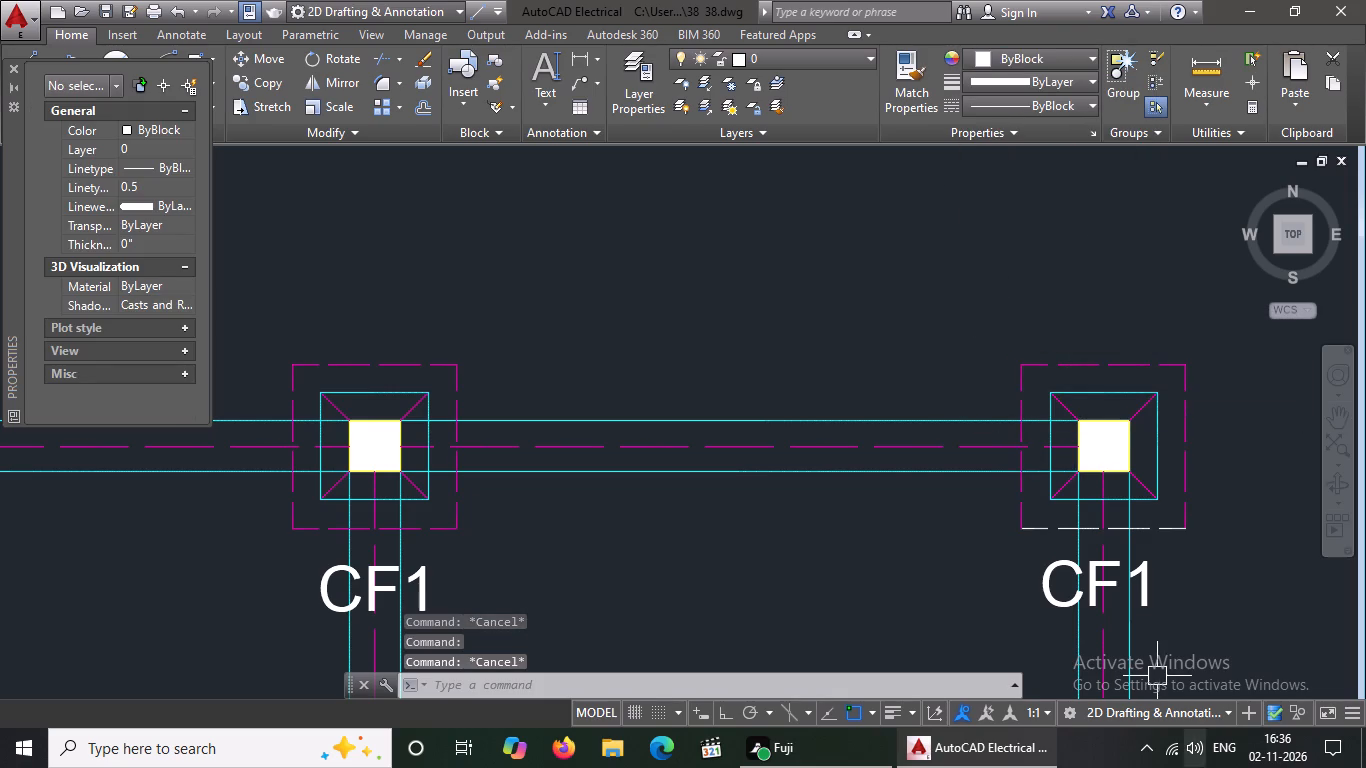
click(1035, 531)
click(1044, 60)
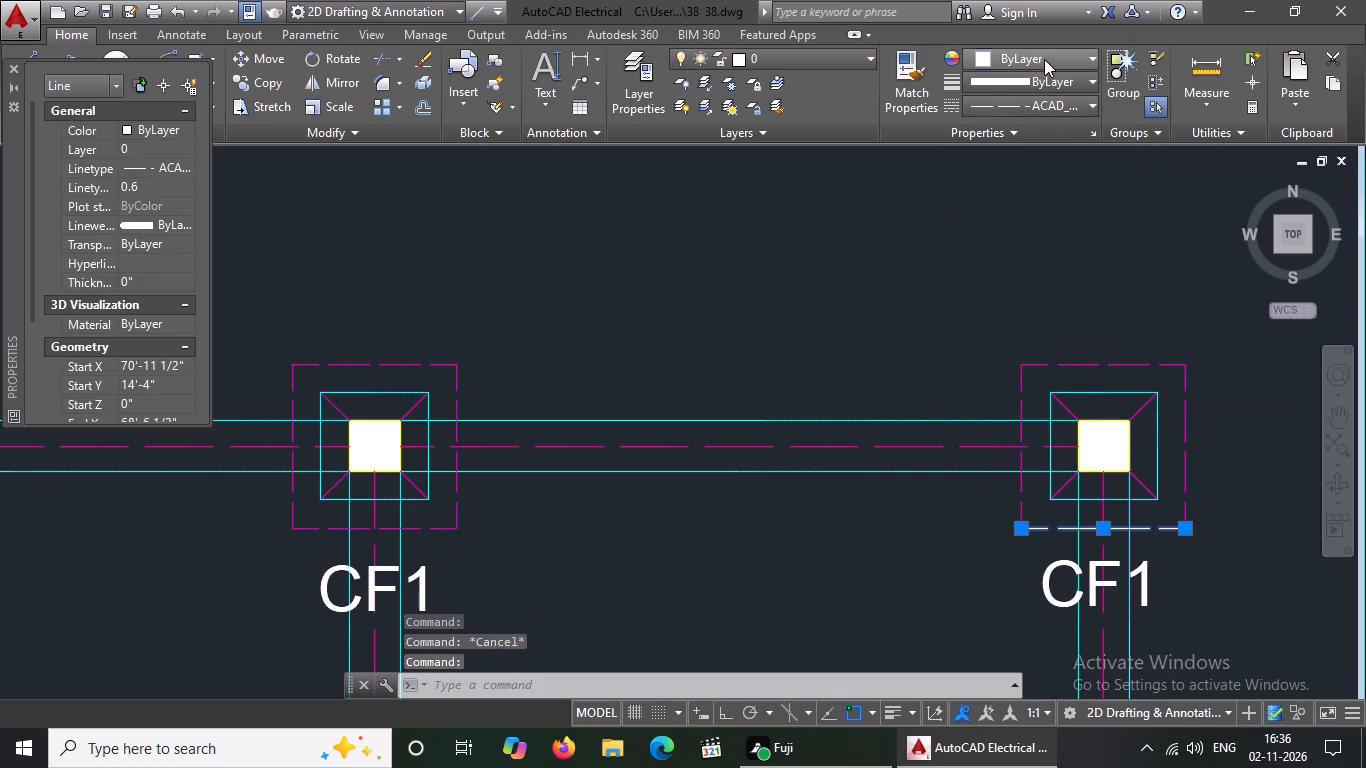
click(975, 304)
key(Escape)
Set the right dashed outline line of the rightmost CF1 footing in the second row to colour 220.
scroll(888, 368, down, 2)
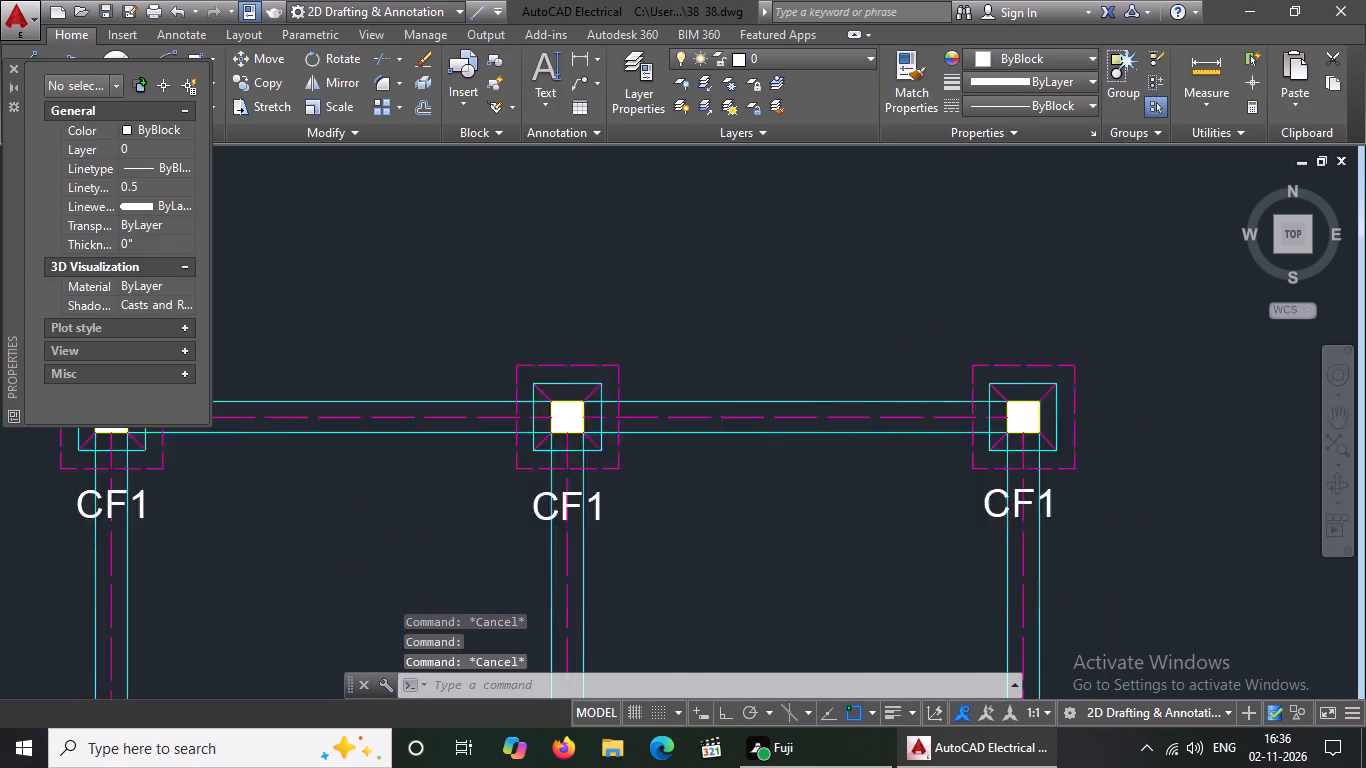
scroll(966, 403, up, 2)
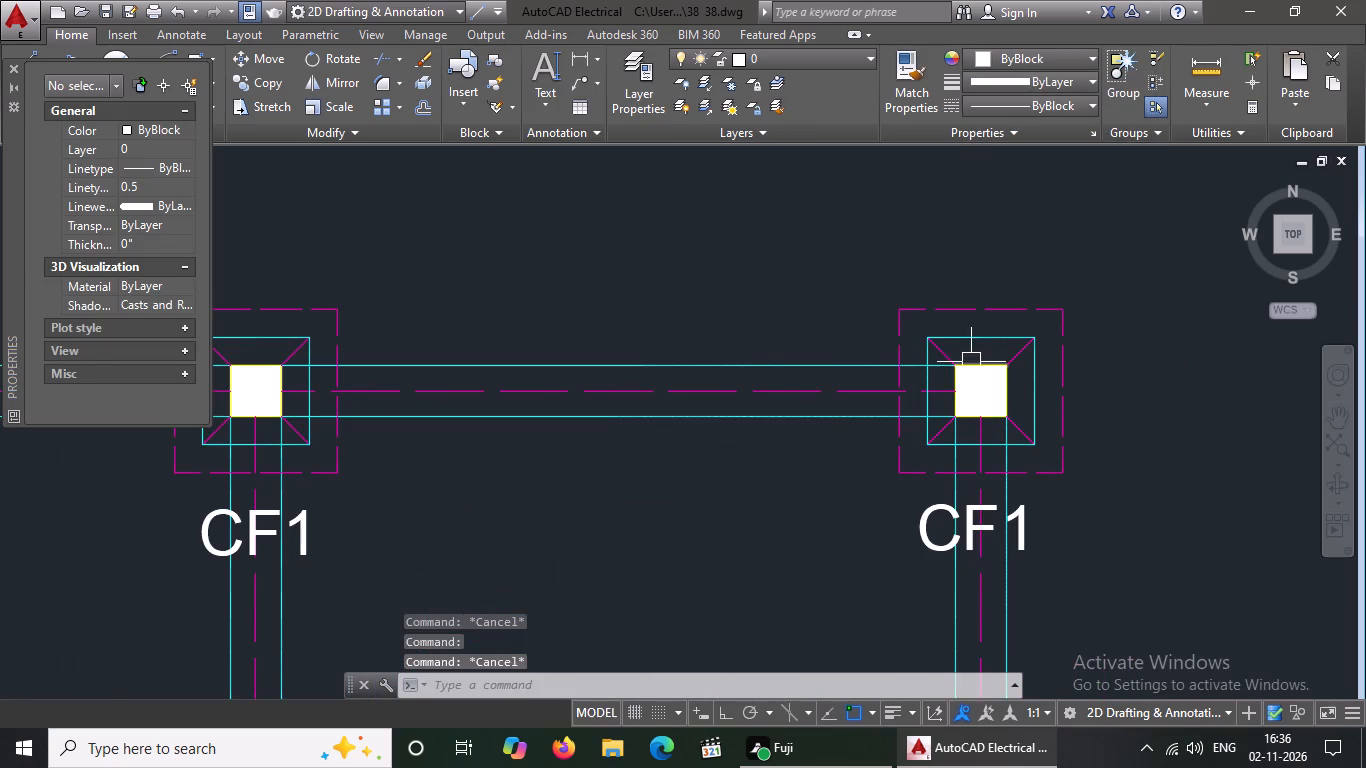
key(Escape)
scroll(963, 346, down, 2)
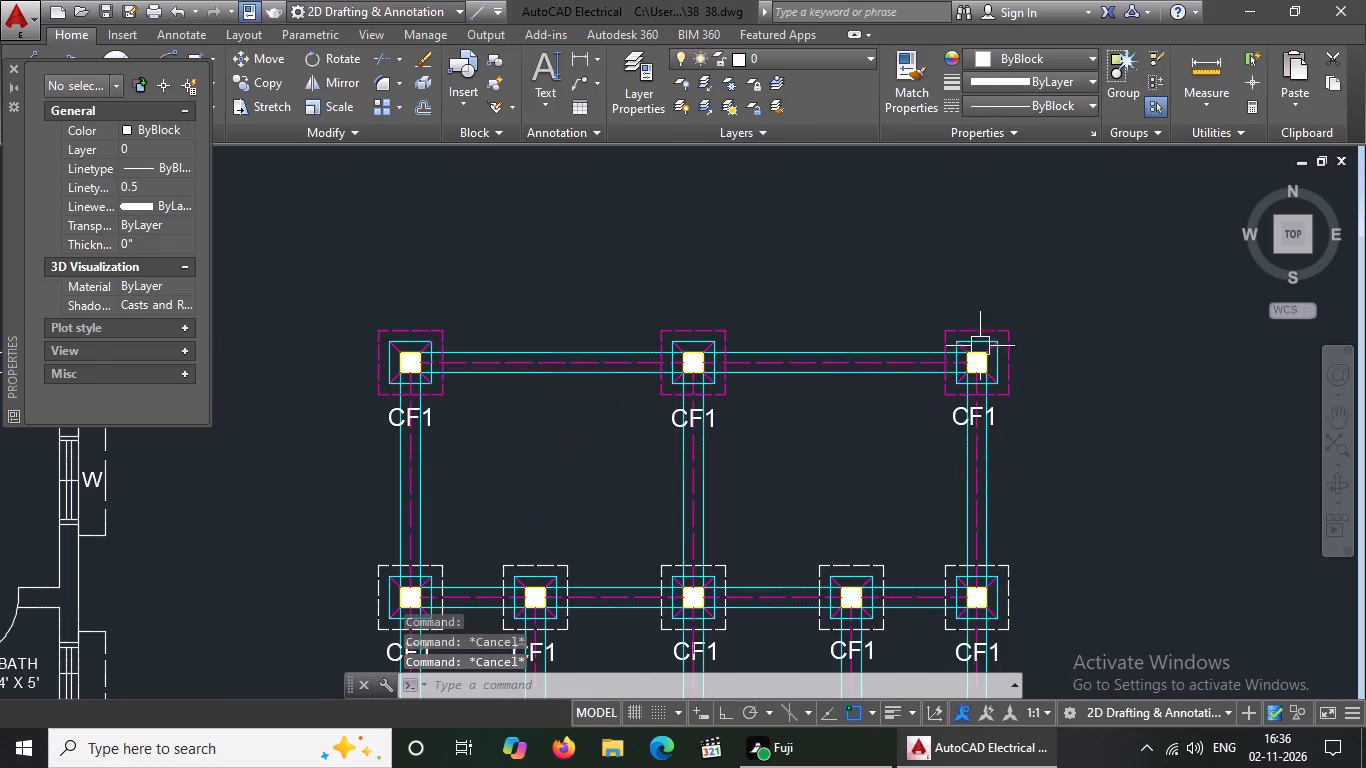
scroll(990, 635, up, 2)
click(1029, 463)
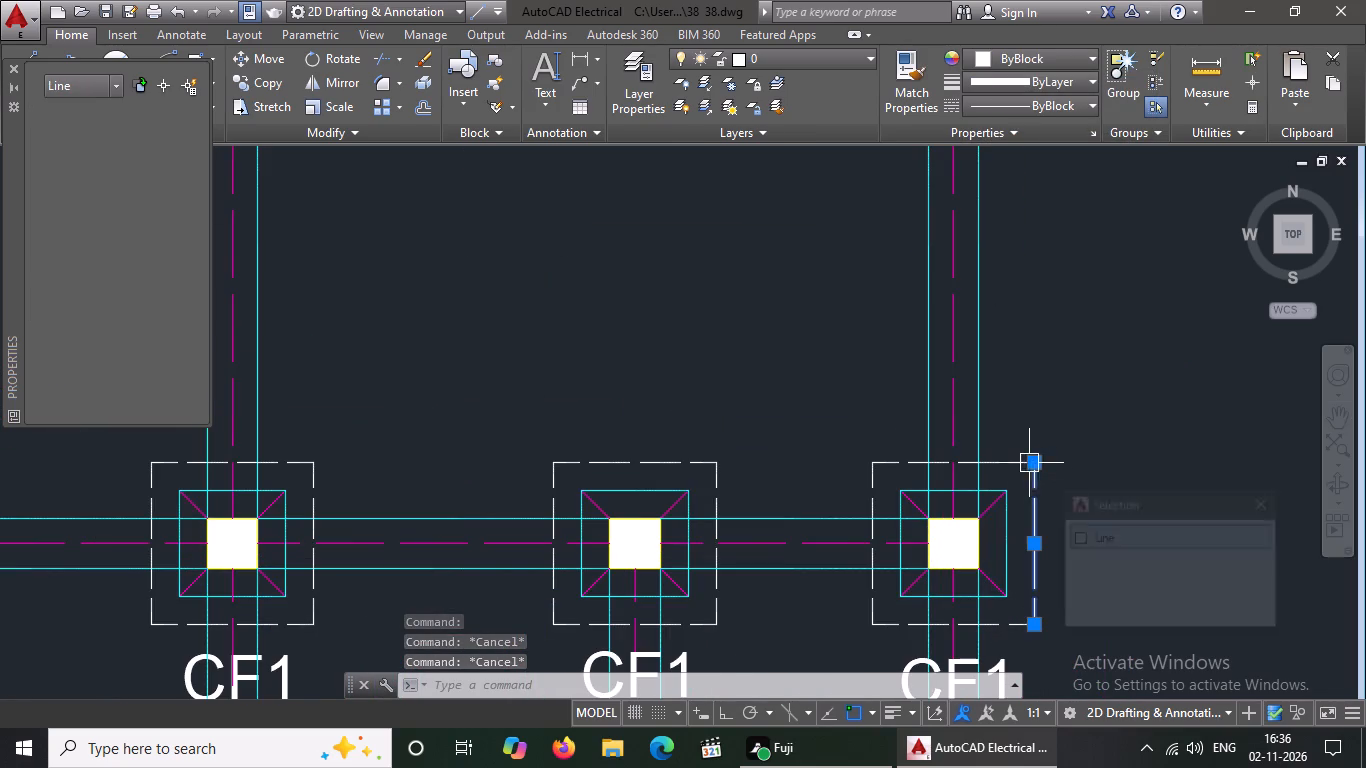
click(1040, 55)
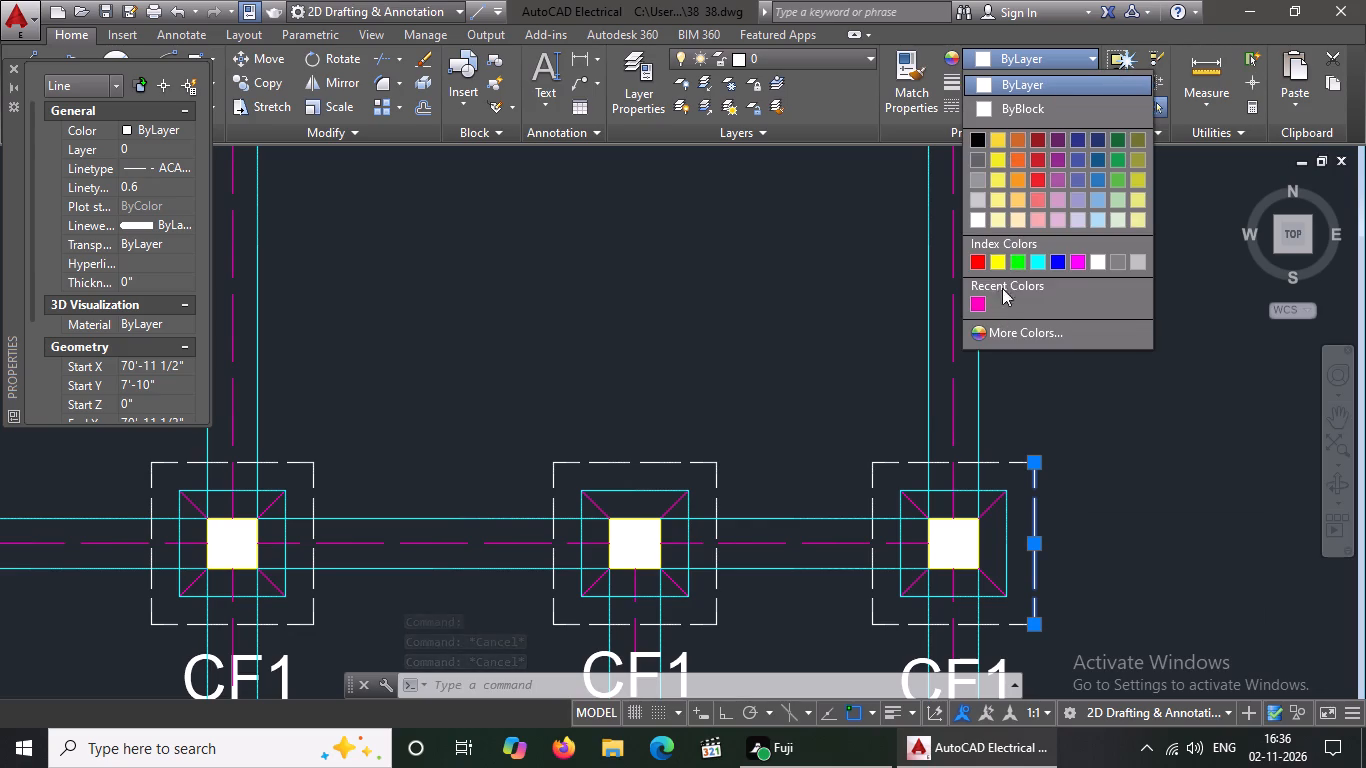
key(Escape)
click(1049, 46)
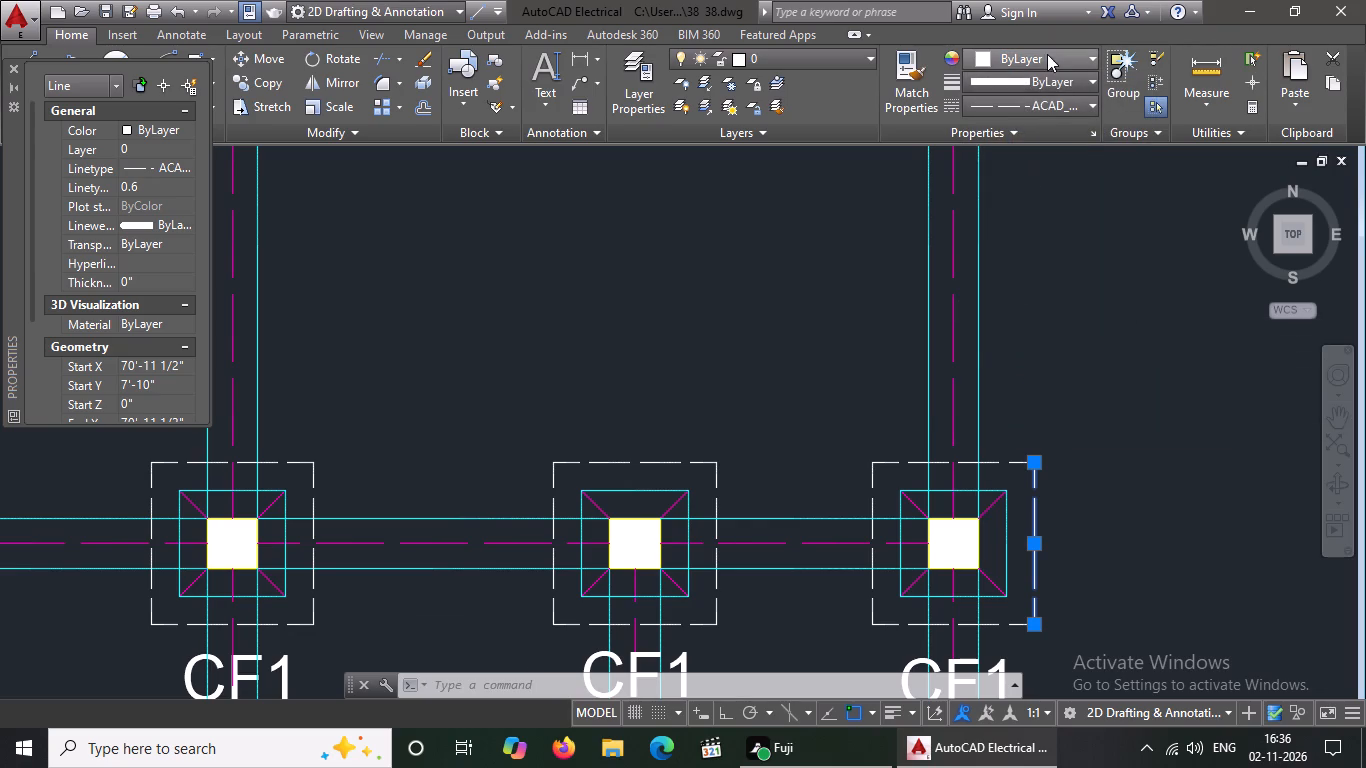
click(1047, 55)
click(980, 298)
key(Escape)
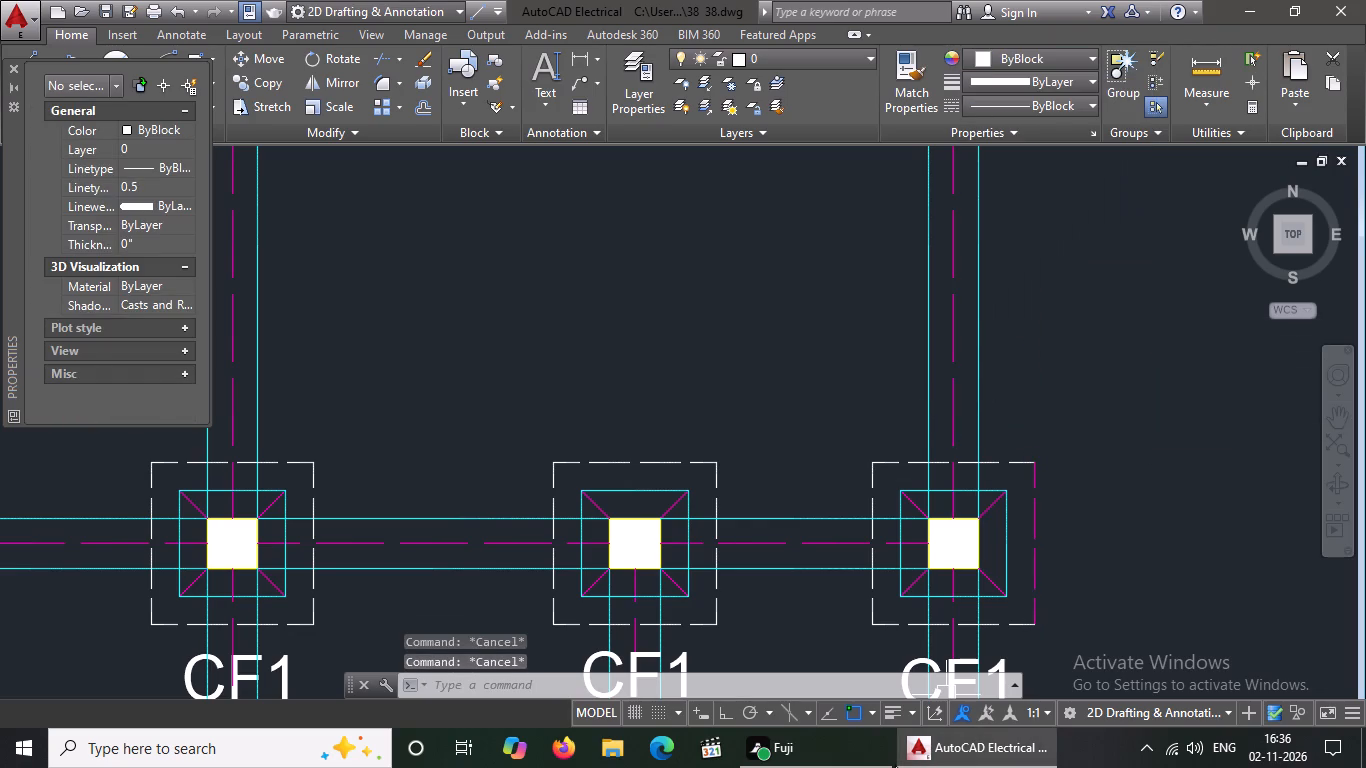